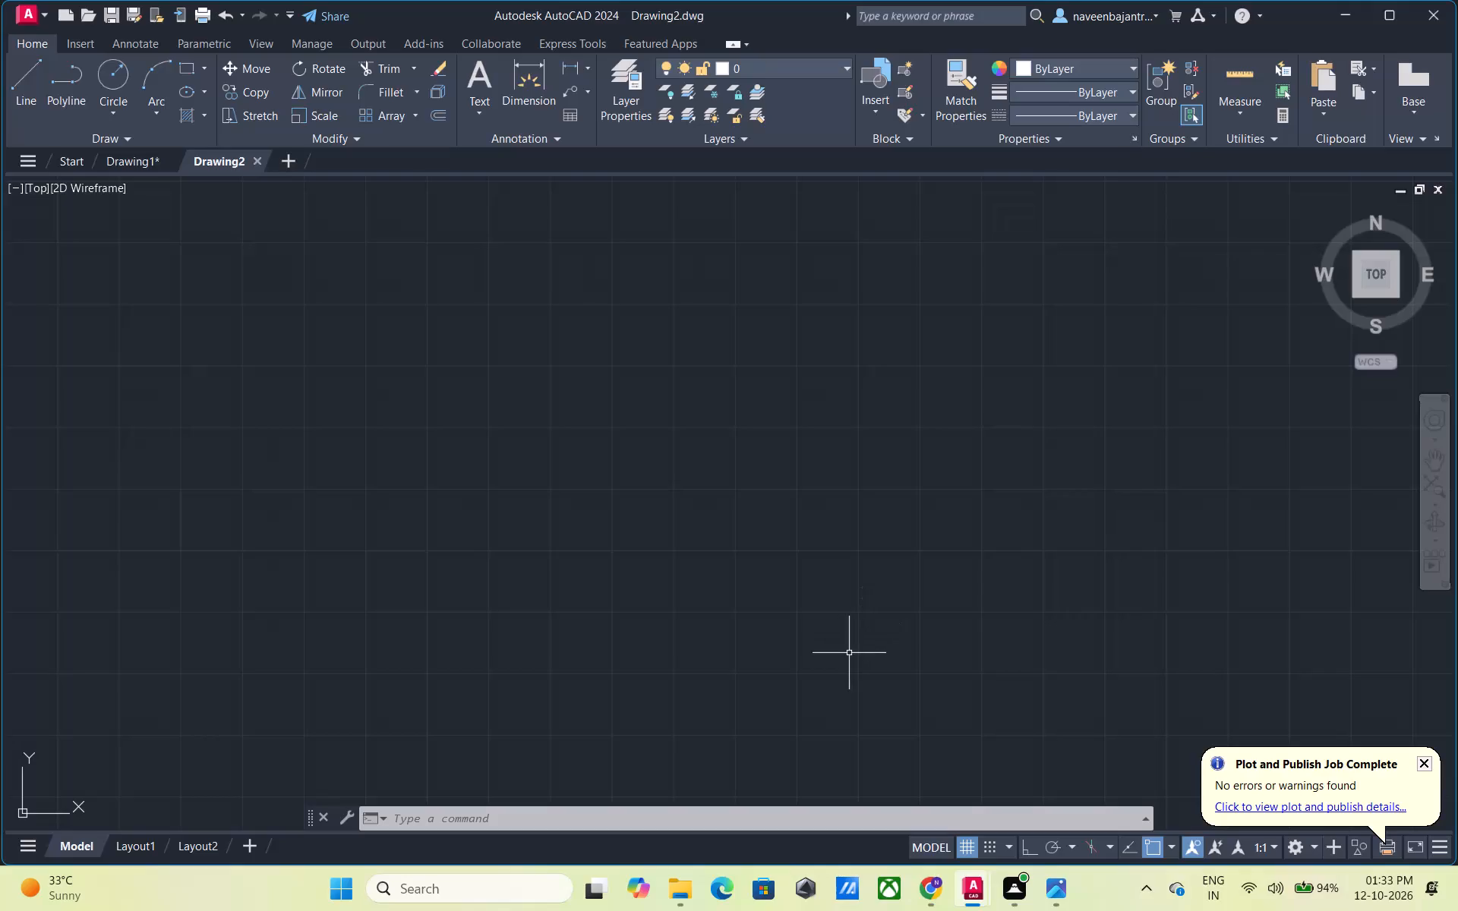
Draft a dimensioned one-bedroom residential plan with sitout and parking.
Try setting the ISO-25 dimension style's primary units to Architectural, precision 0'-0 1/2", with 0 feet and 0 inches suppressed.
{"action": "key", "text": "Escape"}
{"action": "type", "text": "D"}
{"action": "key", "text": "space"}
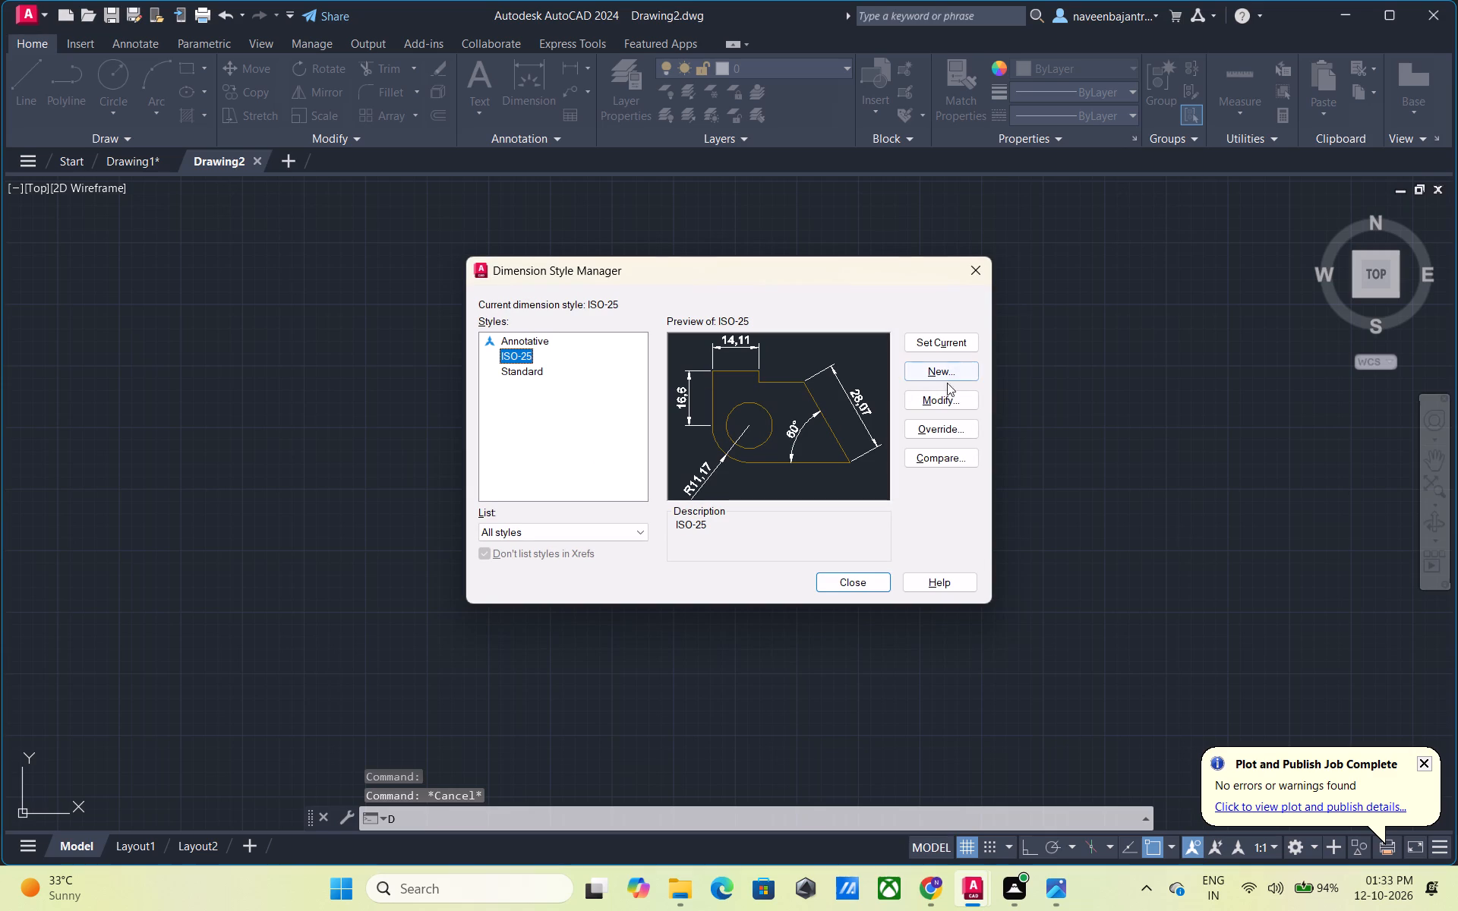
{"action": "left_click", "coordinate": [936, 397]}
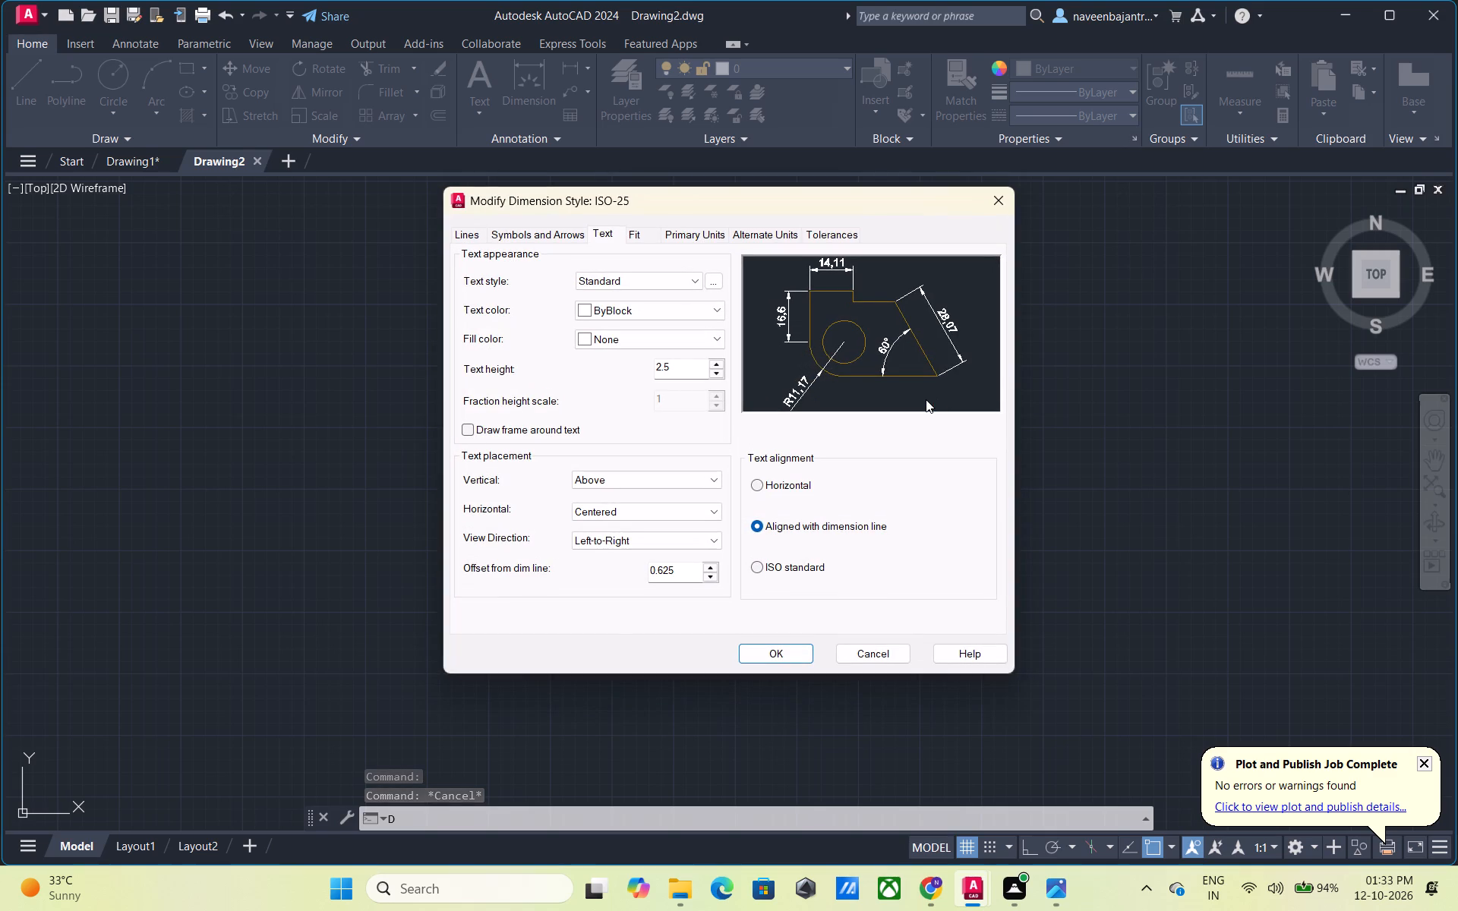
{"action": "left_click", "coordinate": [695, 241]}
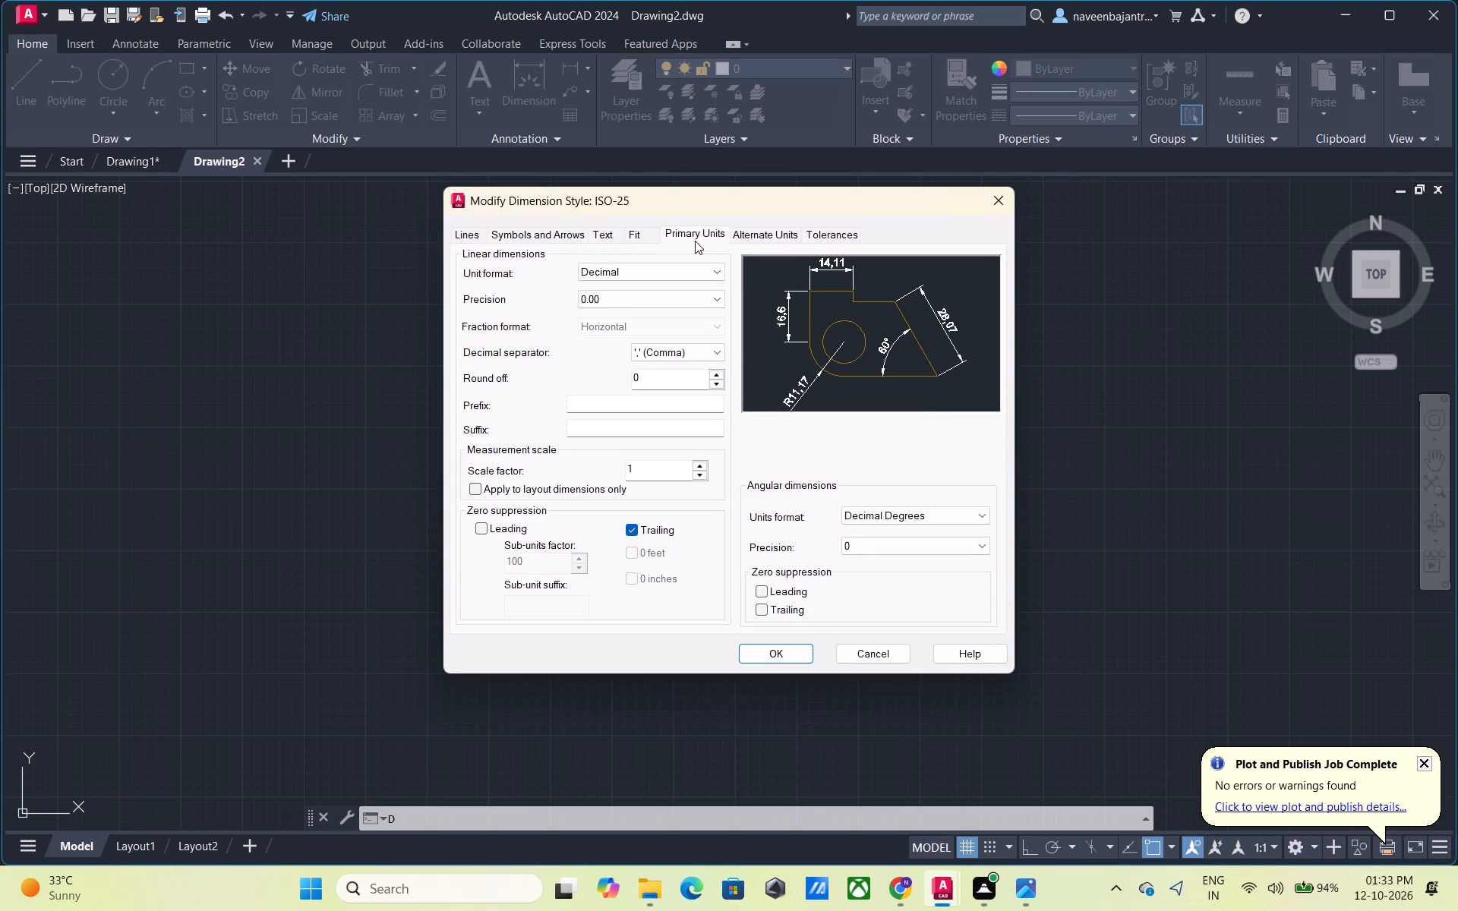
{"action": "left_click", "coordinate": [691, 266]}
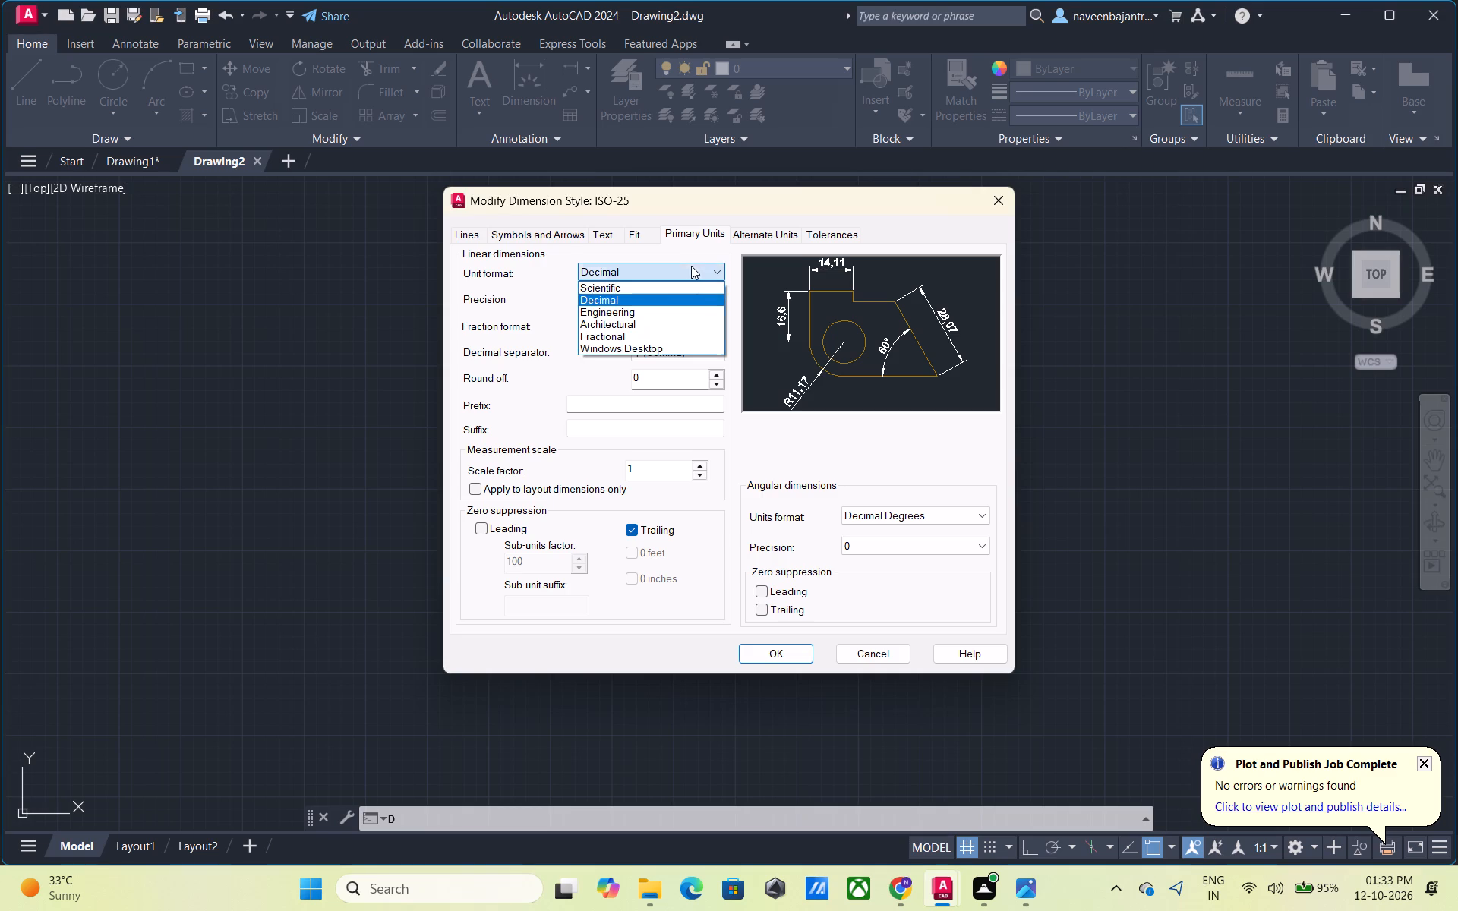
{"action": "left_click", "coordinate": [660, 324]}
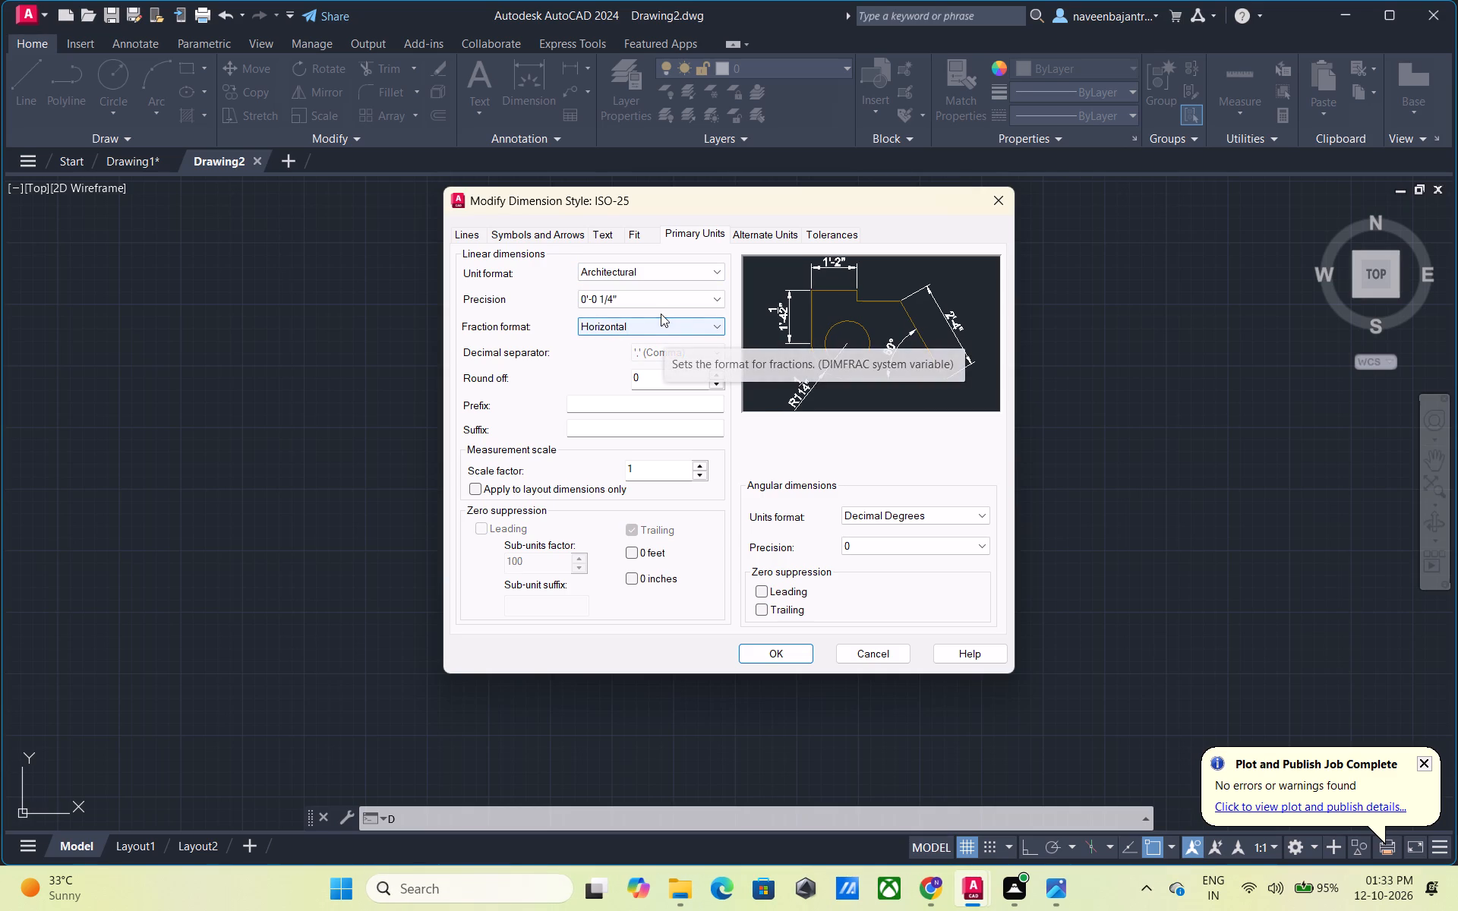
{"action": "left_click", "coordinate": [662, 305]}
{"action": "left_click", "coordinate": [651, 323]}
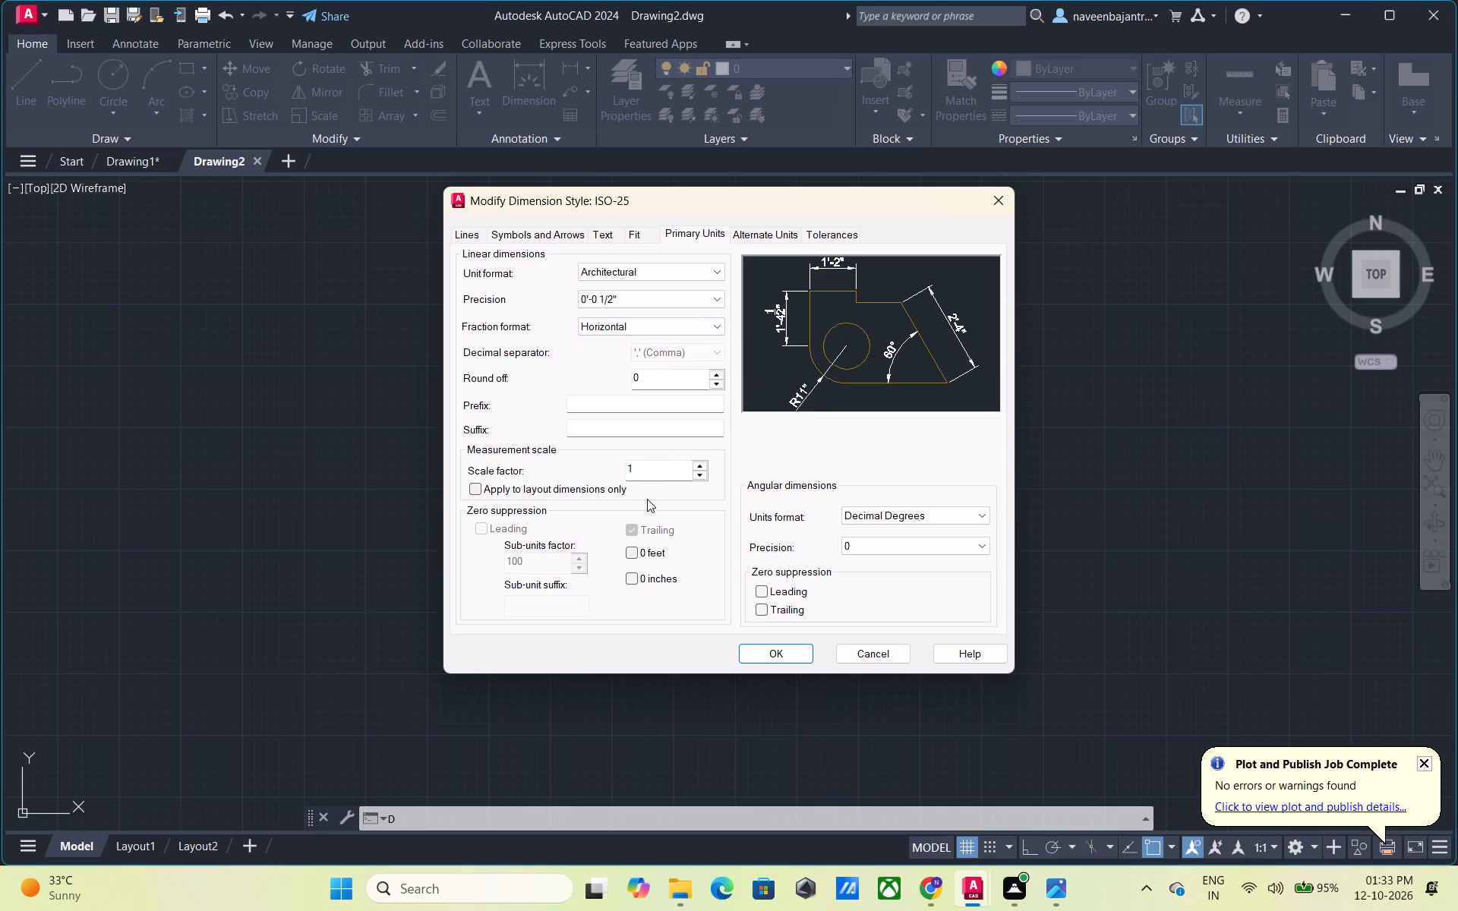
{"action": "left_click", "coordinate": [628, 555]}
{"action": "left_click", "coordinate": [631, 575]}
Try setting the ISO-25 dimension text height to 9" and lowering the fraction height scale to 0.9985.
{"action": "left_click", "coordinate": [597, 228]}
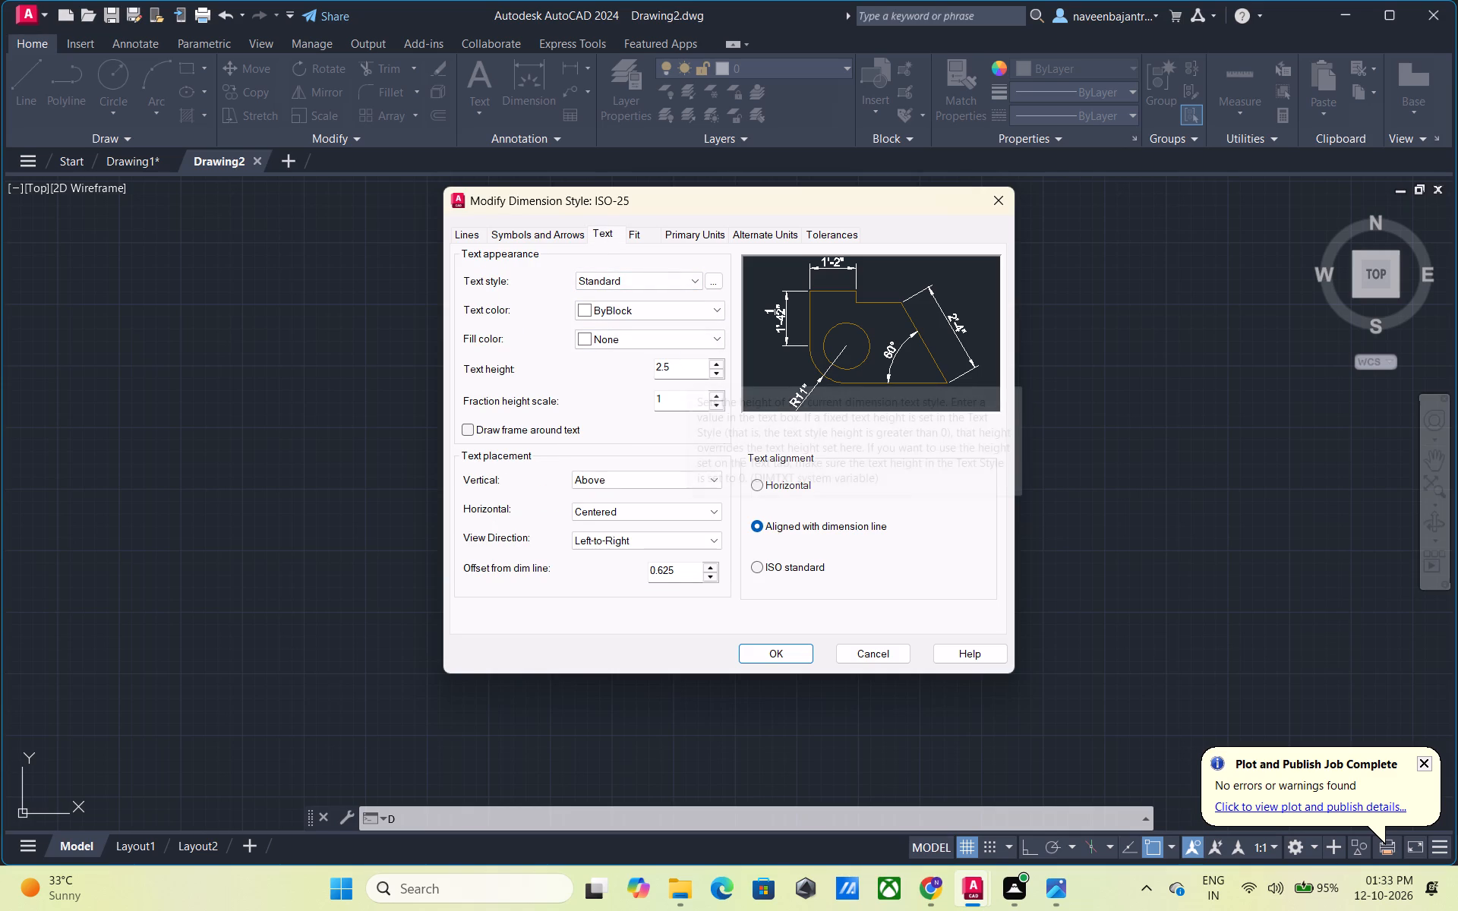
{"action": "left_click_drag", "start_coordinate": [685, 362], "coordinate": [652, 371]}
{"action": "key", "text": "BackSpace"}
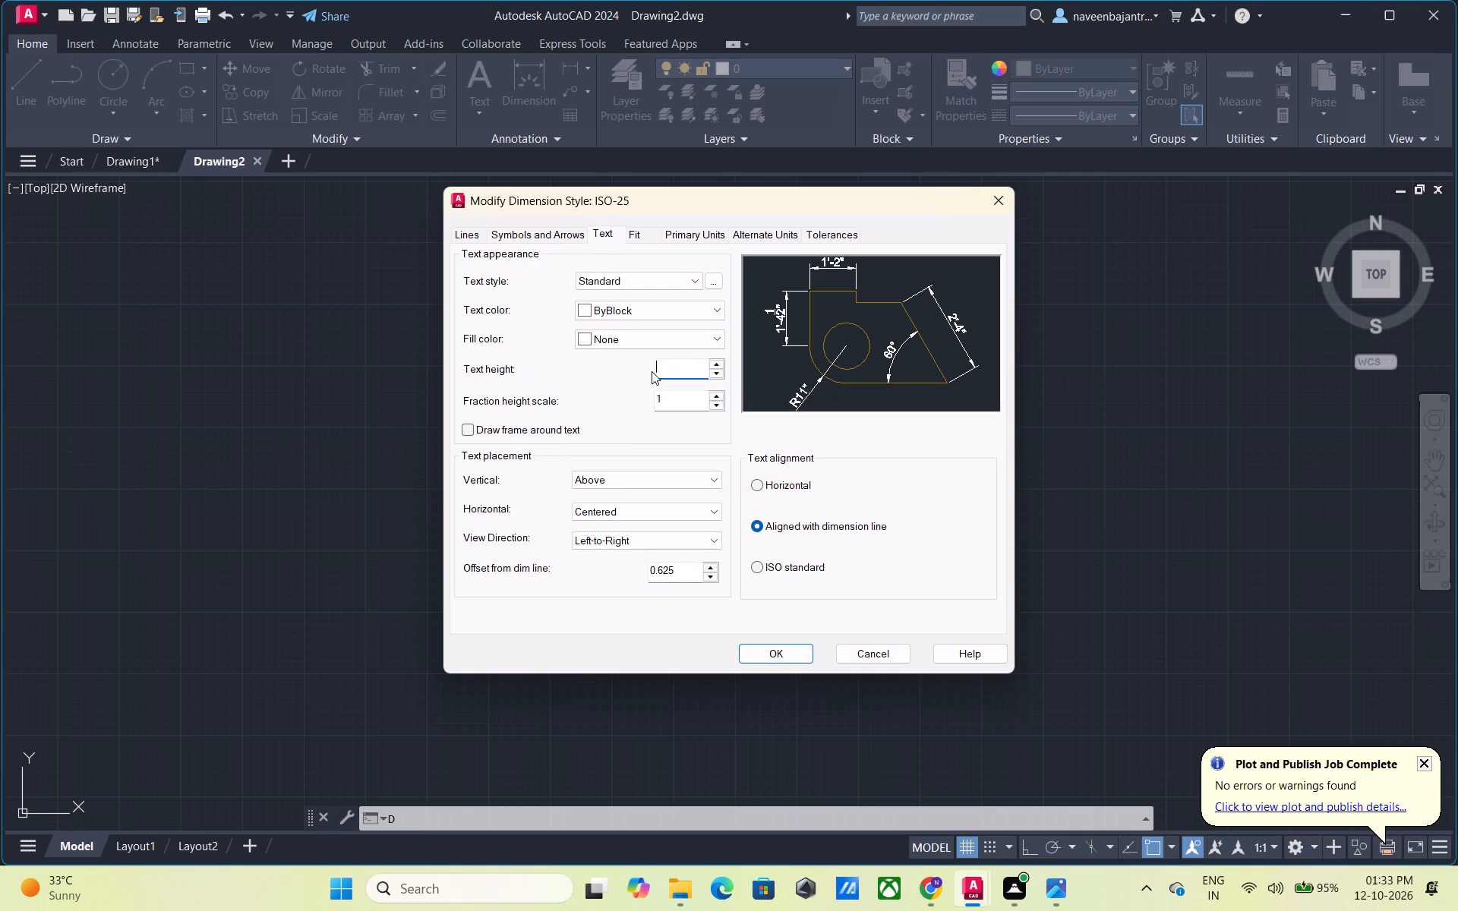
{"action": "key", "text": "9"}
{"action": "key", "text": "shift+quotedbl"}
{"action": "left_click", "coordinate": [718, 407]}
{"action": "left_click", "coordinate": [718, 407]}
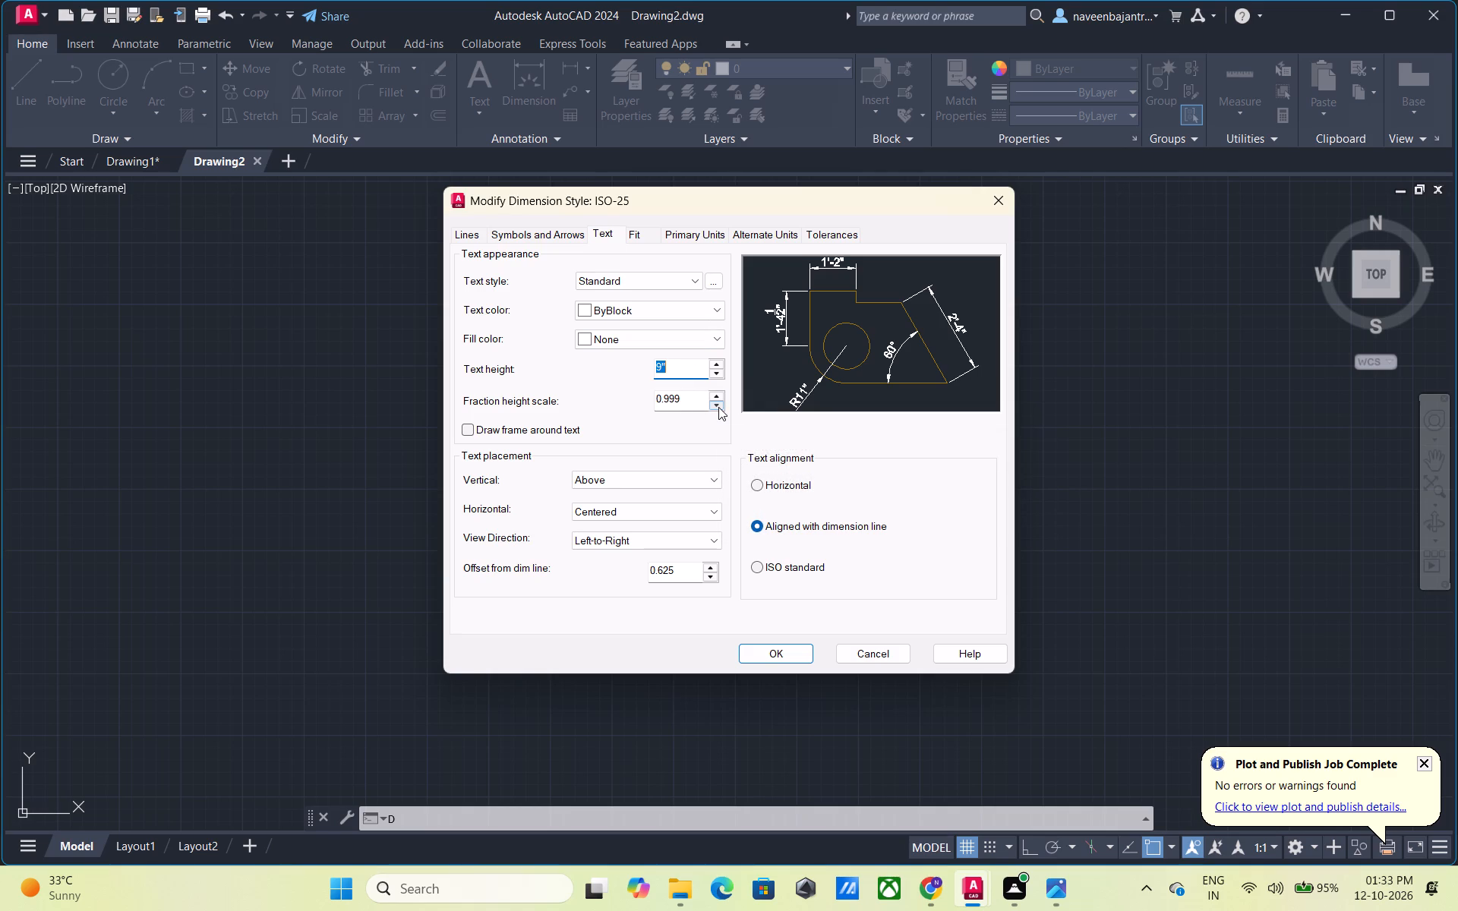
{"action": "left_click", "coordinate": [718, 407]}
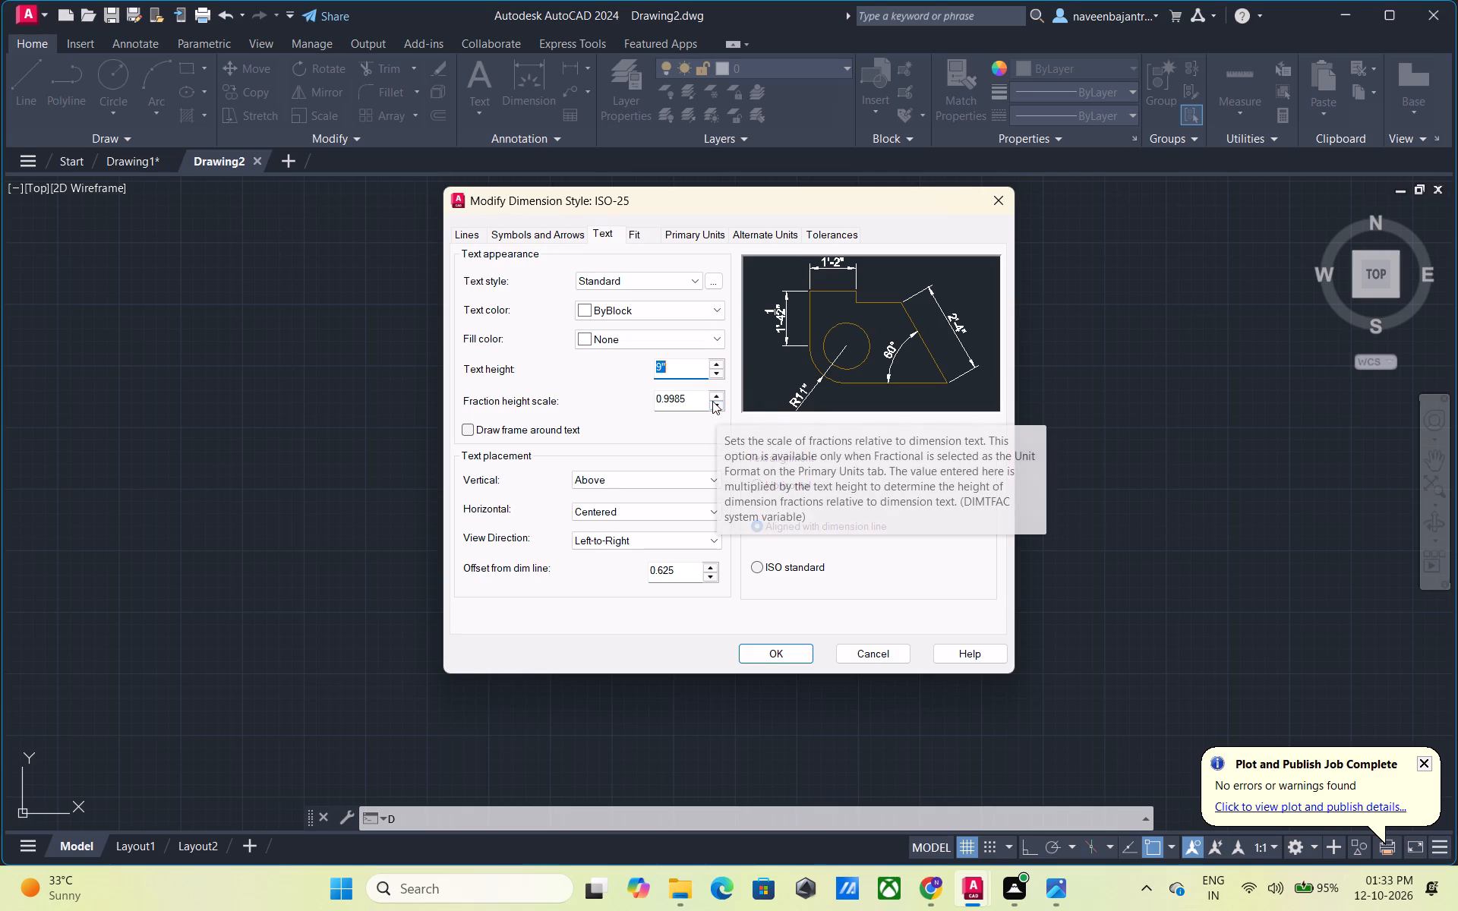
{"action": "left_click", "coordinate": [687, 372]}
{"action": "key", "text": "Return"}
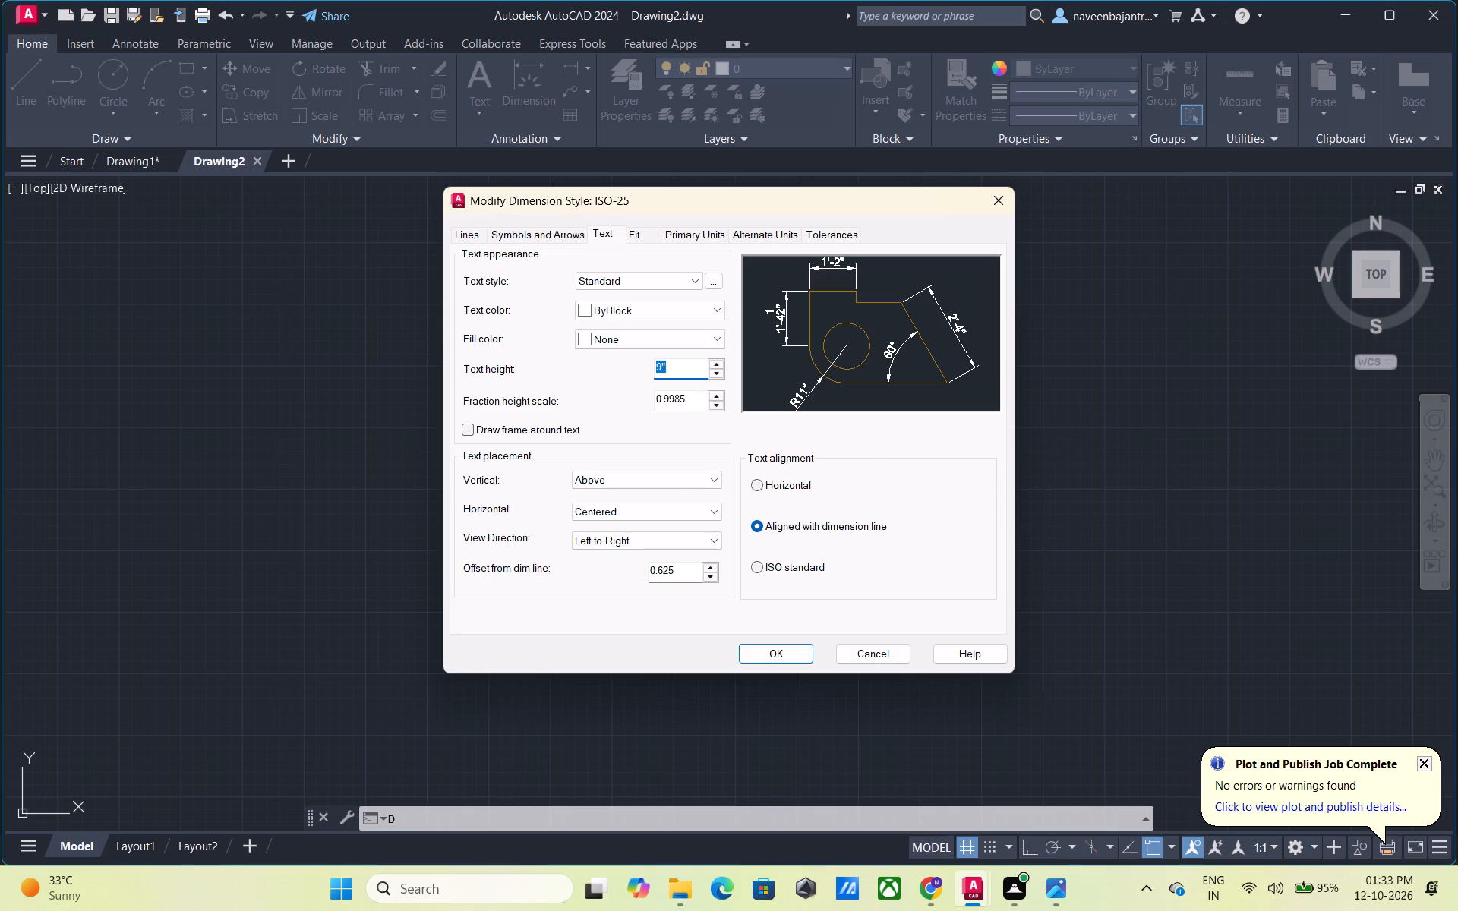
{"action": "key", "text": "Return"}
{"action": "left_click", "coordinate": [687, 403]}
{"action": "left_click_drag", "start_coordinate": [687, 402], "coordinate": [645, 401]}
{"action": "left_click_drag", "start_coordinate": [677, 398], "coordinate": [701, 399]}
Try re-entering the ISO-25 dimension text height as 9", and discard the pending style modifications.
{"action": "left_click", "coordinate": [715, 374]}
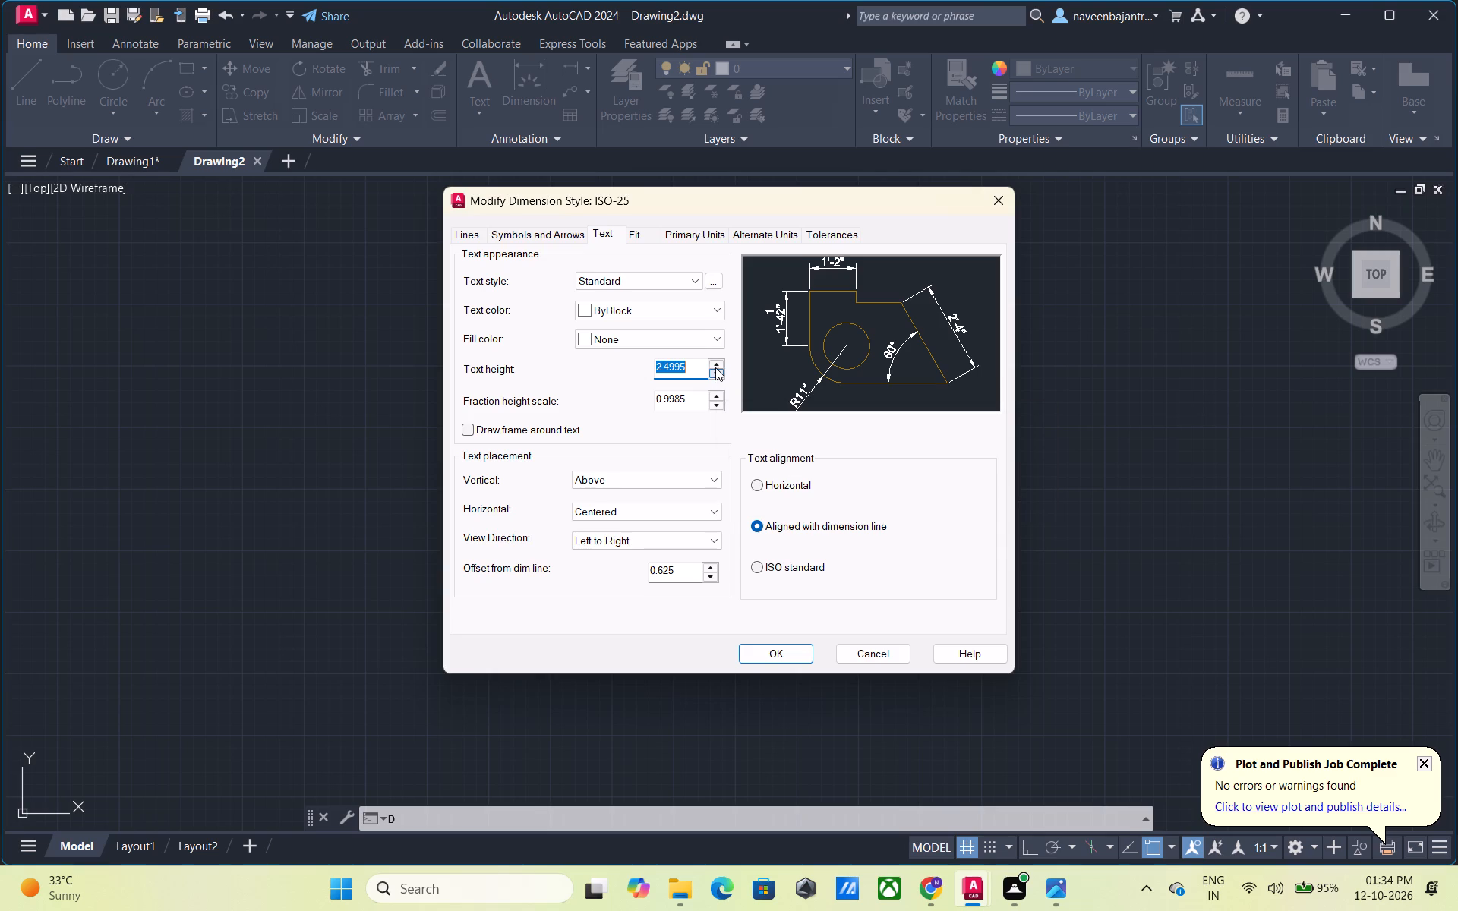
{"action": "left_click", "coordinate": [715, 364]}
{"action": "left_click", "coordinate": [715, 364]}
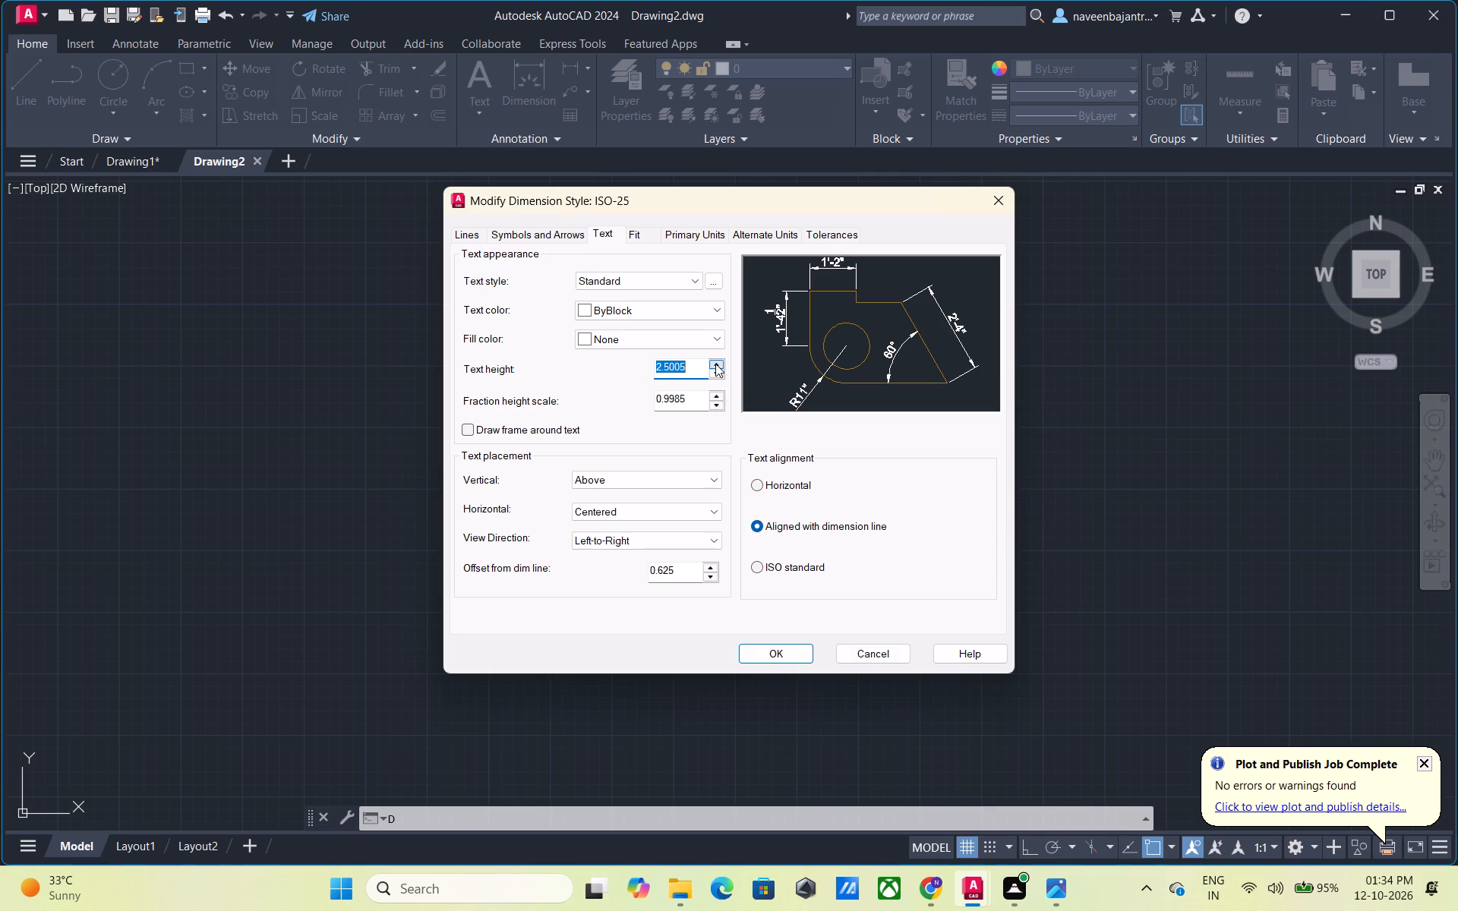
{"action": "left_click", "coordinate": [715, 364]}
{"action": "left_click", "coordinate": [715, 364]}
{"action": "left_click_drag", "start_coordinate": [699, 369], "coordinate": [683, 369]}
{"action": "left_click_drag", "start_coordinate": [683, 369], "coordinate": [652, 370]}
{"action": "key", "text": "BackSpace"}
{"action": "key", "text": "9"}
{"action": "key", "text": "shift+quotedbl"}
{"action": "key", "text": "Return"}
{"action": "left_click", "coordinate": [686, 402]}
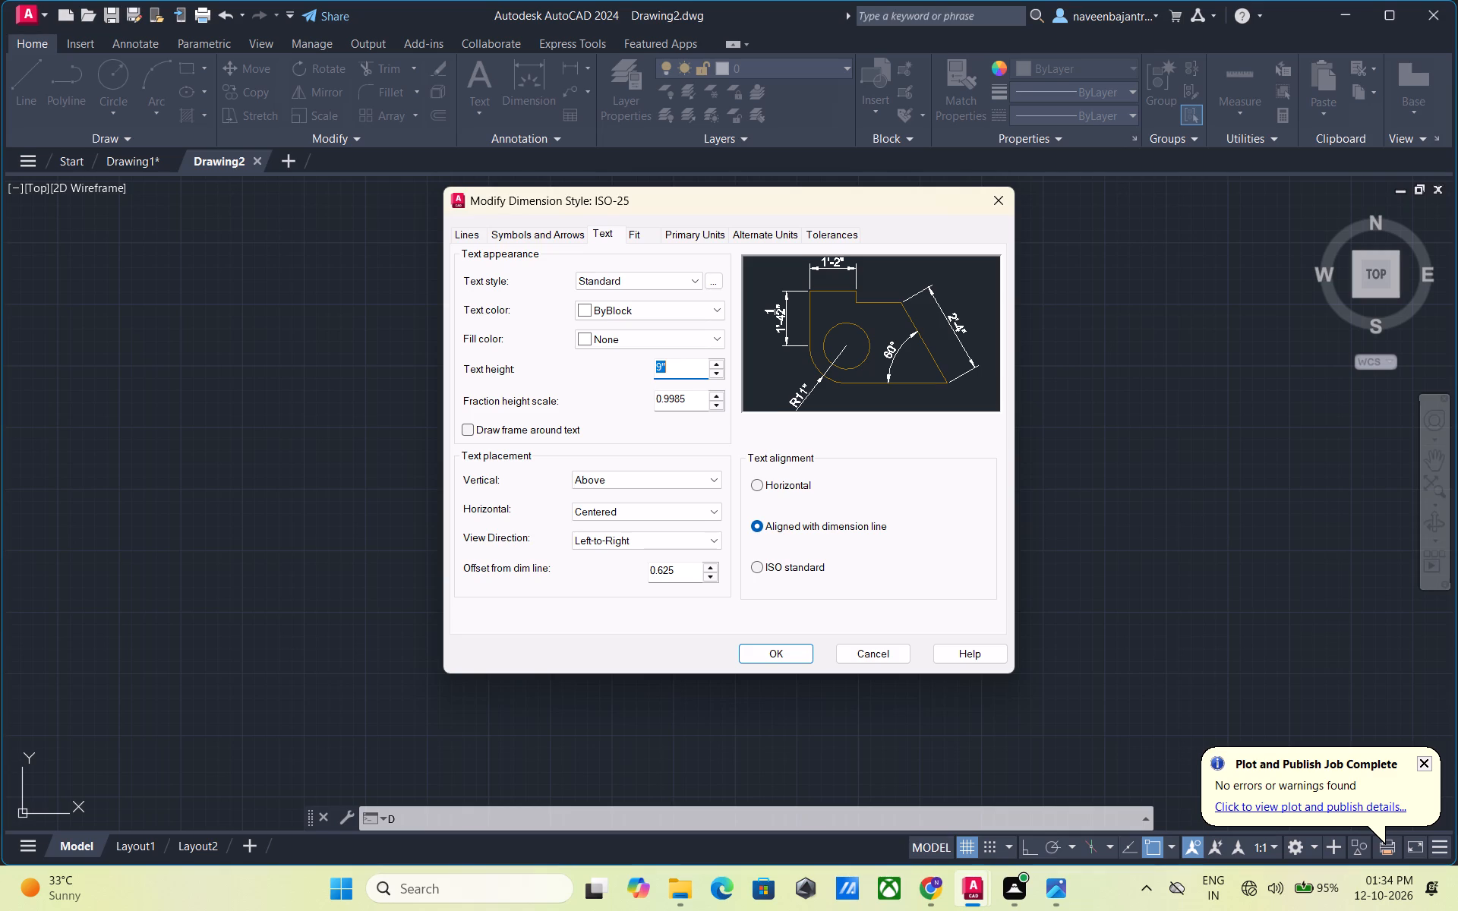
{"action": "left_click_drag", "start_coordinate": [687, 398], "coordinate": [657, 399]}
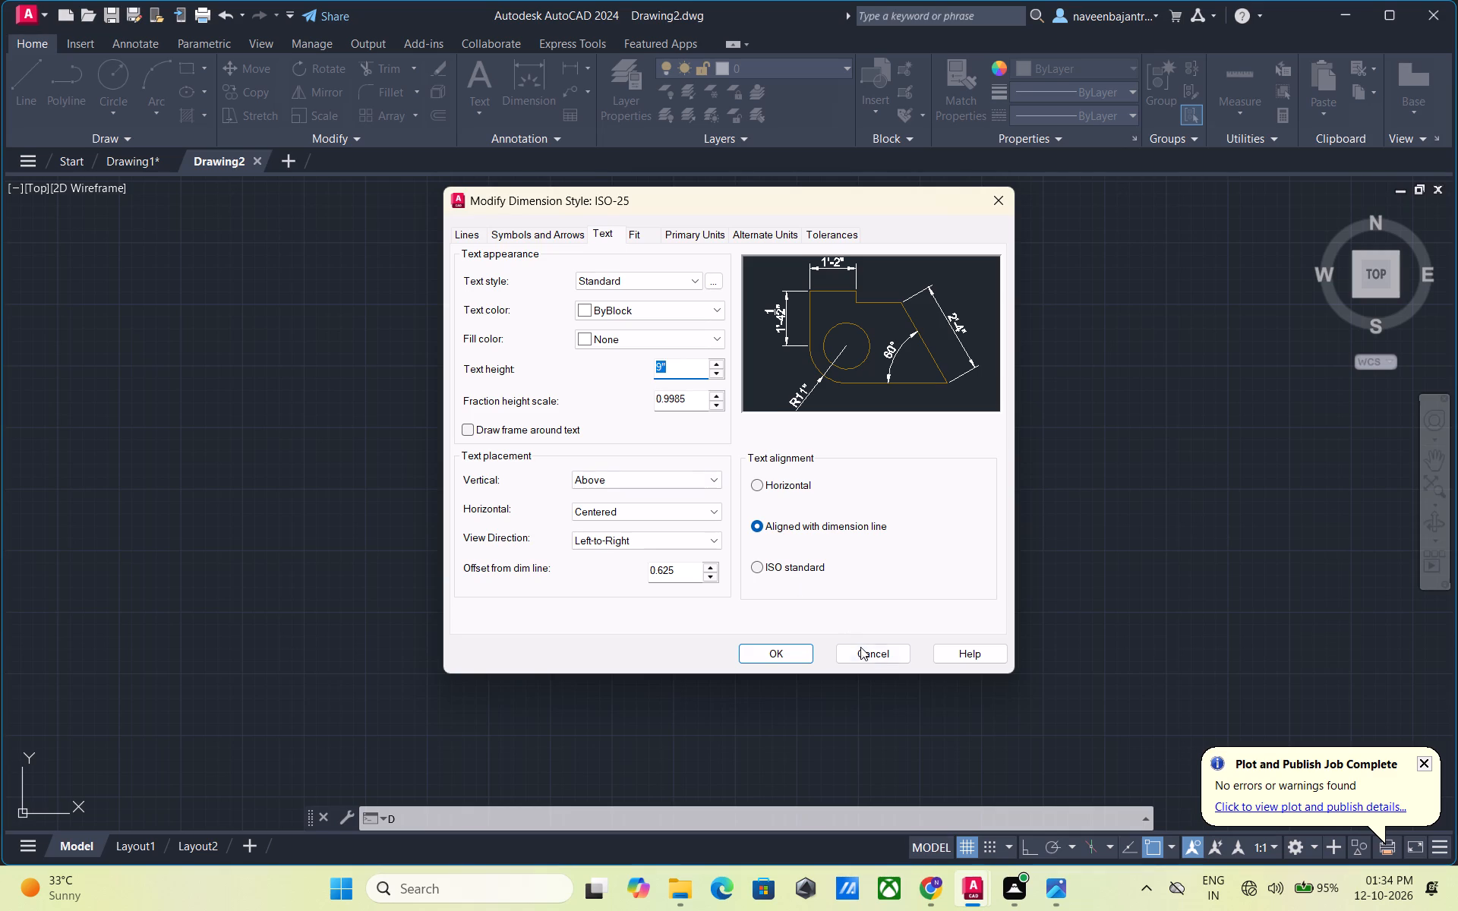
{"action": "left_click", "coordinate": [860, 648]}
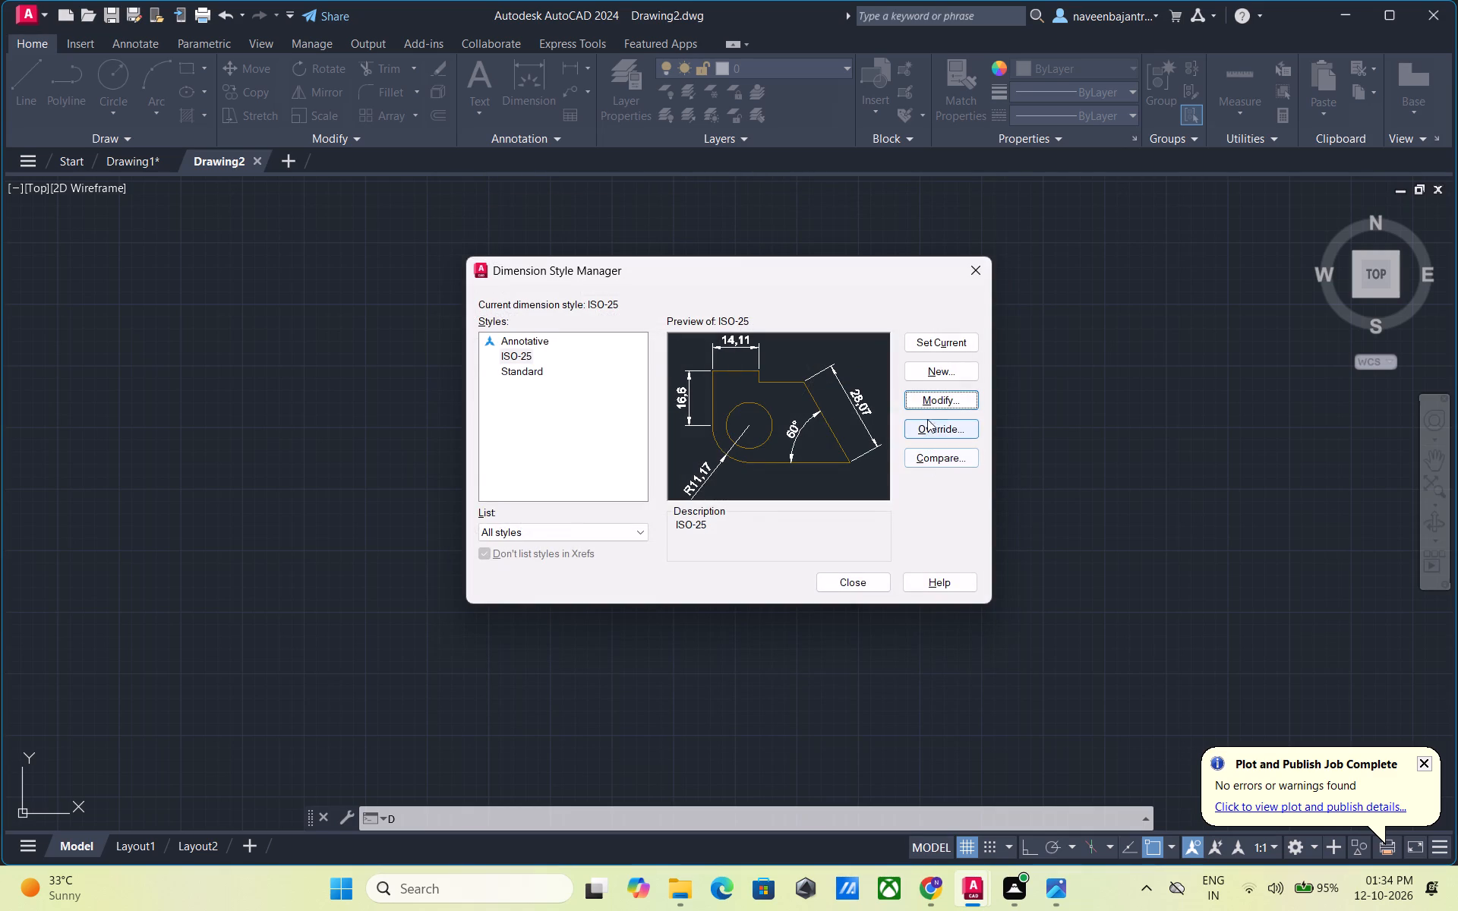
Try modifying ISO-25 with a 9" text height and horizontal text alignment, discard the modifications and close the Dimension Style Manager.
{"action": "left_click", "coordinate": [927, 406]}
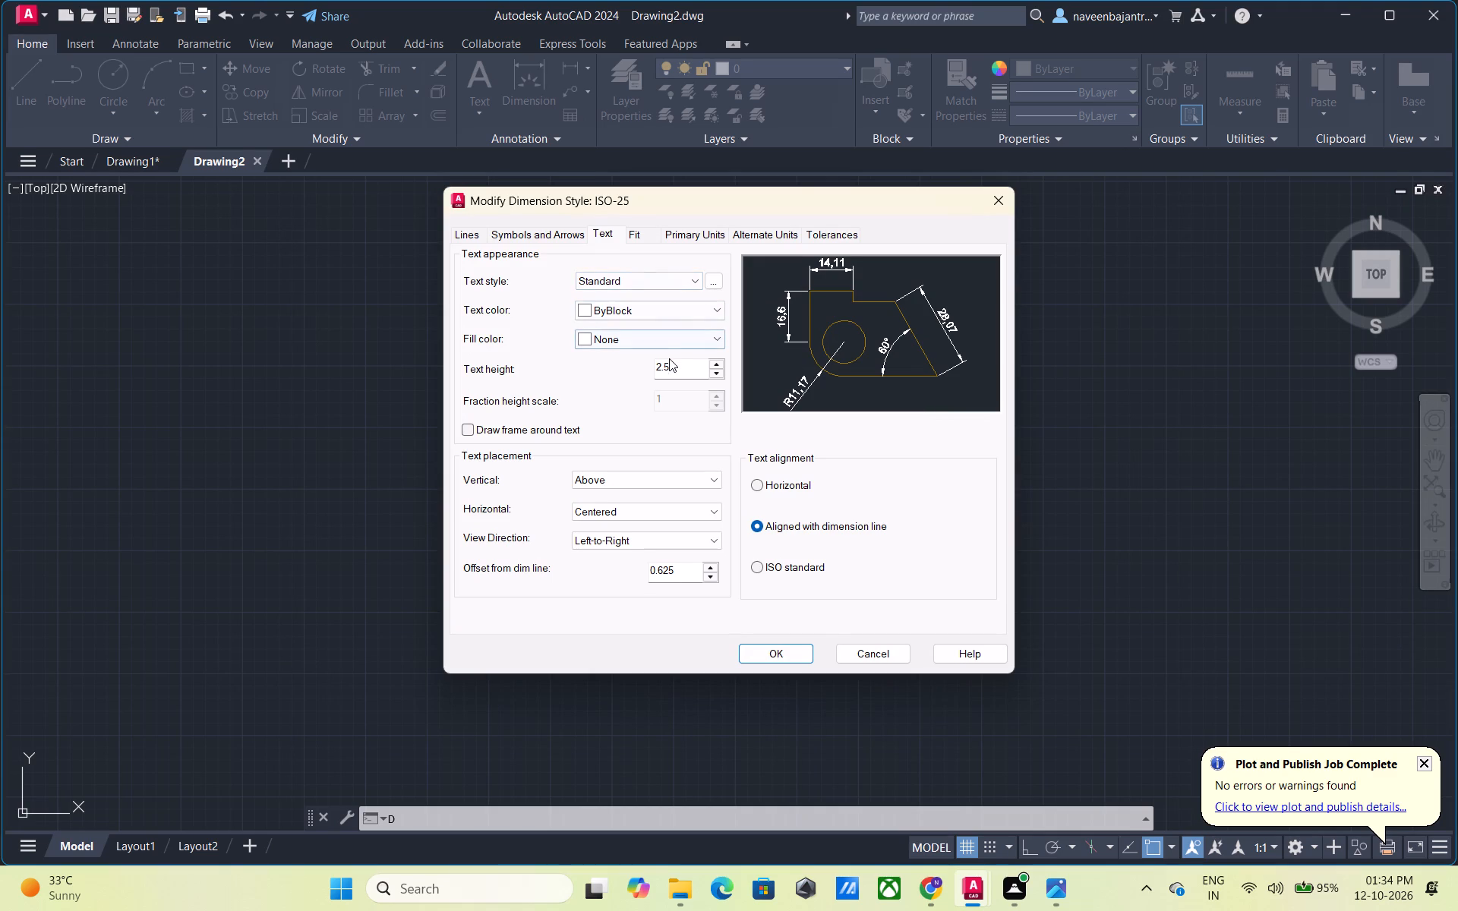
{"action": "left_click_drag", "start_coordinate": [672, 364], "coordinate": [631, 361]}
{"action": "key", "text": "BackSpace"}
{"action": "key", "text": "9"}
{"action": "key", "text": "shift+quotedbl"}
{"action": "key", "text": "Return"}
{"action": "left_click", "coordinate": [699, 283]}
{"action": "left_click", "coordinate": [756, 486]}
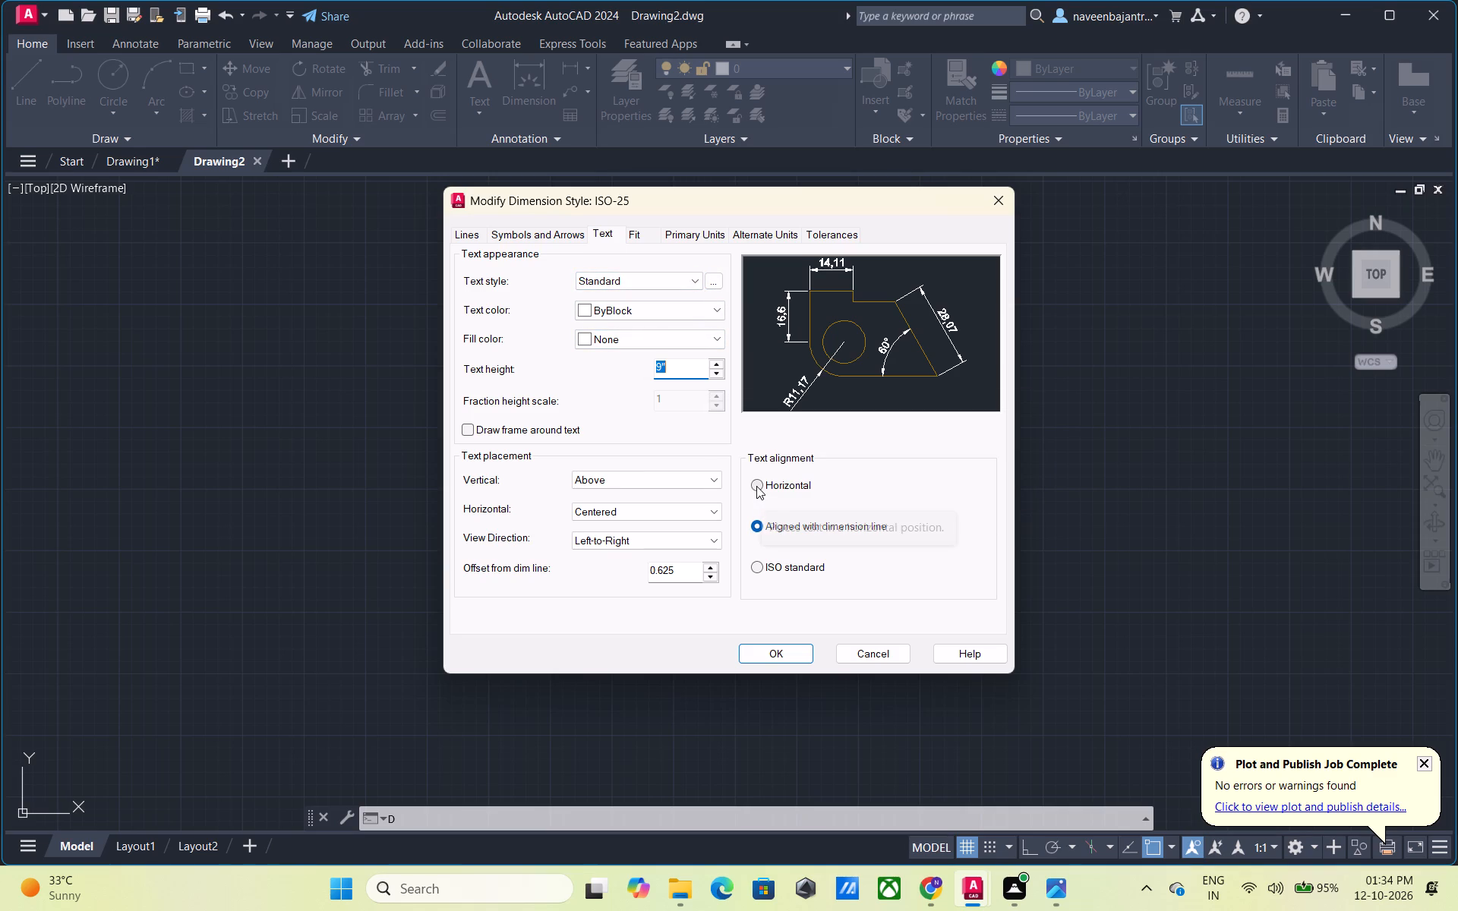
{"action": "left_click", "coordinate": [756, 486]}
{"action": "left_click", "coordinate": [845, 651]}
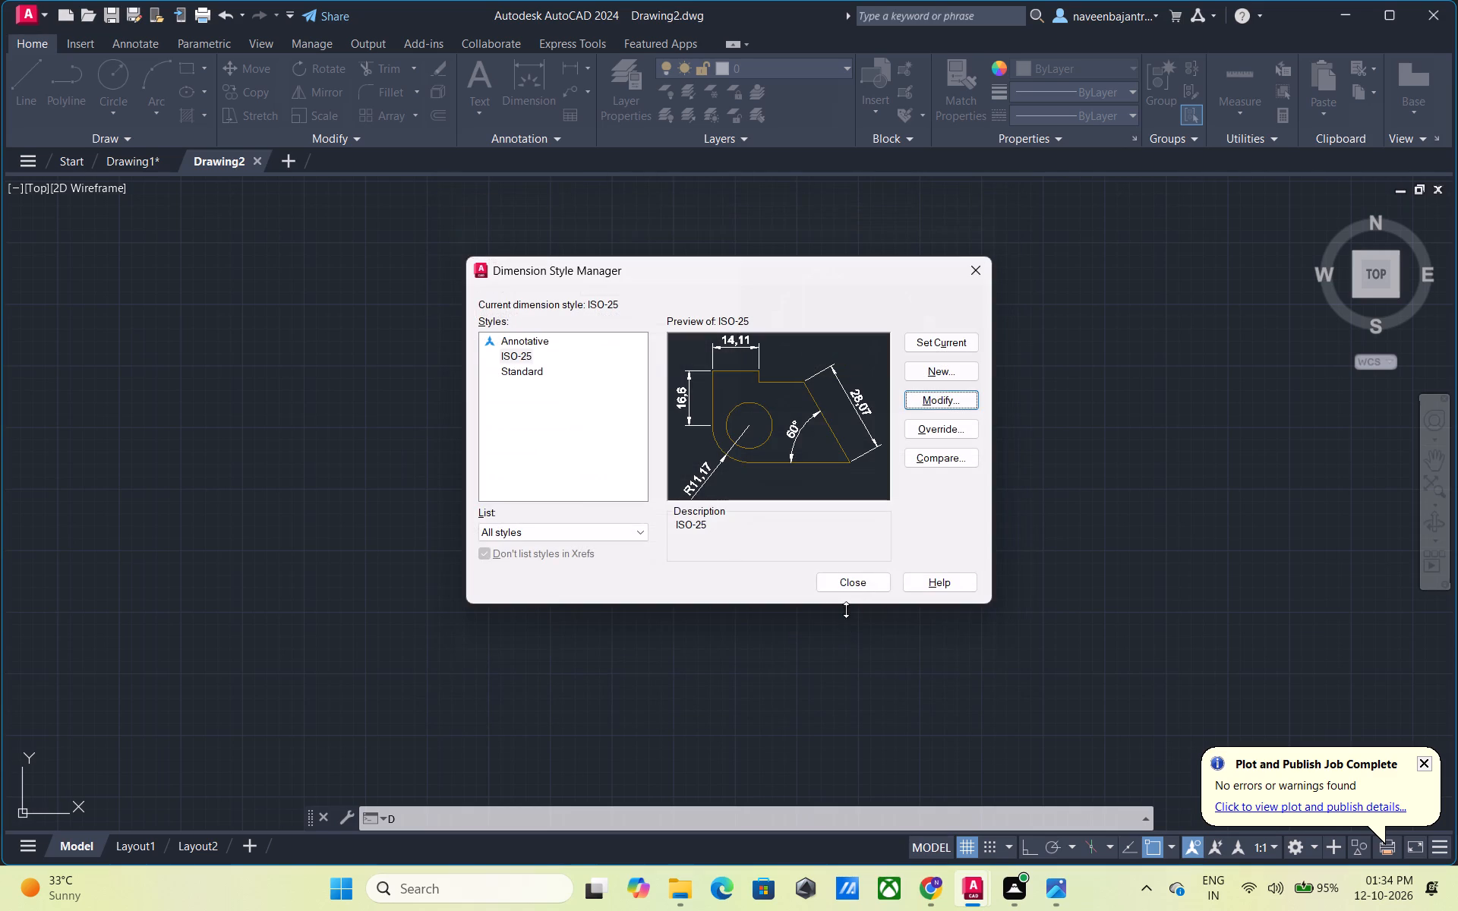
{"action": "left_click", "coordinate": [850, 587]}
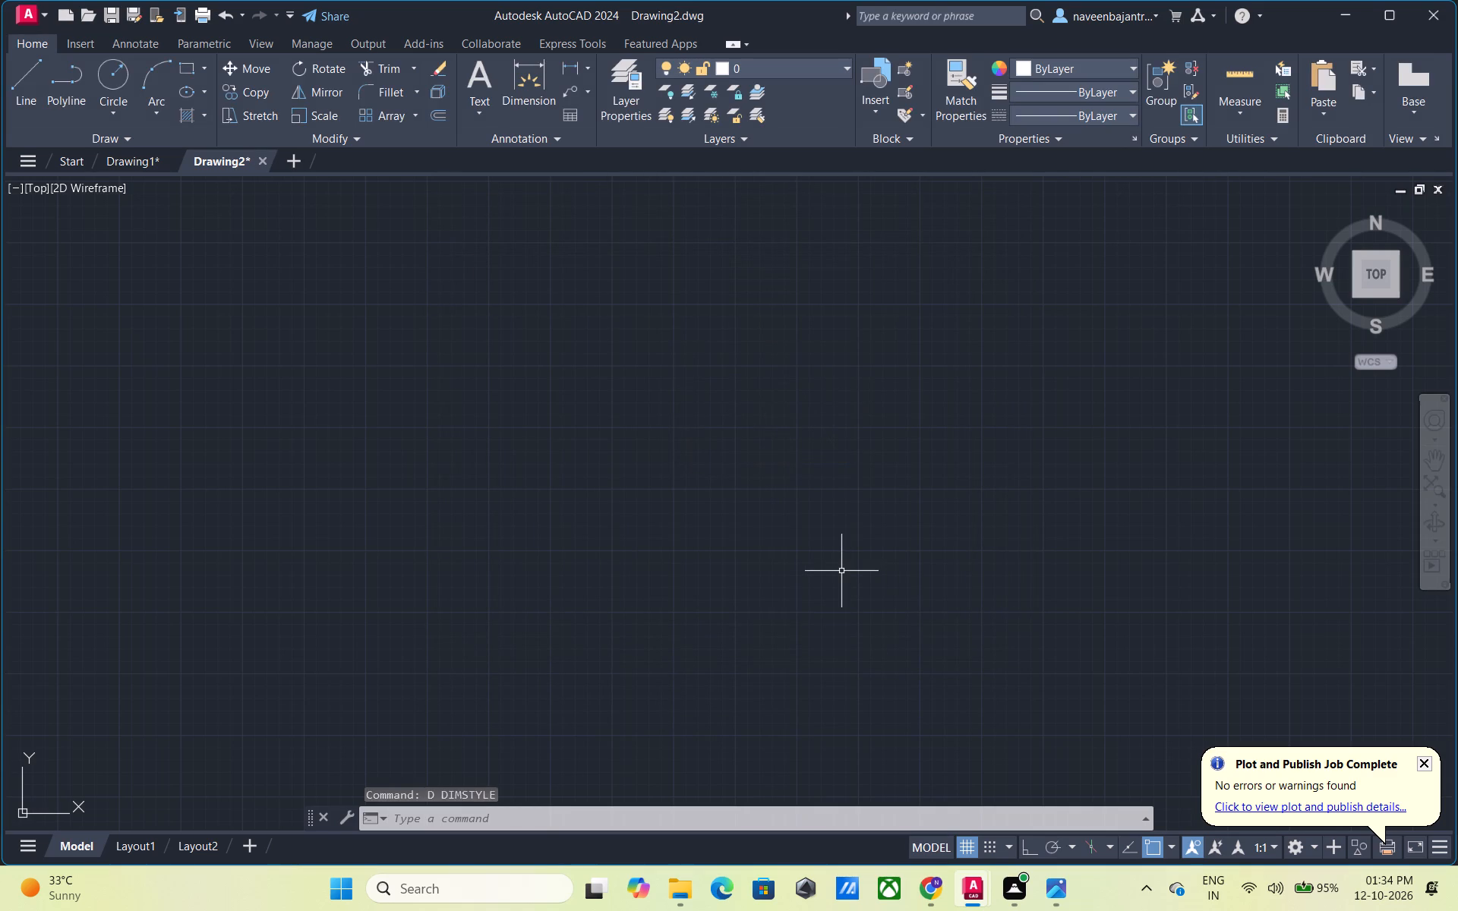
Set the drawing units to Architectural length with precision 0'-0 1/2" and an insertion scale in inches.
{"action": "type", "text": "UN"}
{"action": "key", "text": "space"}
{"action": "left_click", "coordinate": [698, 310]}
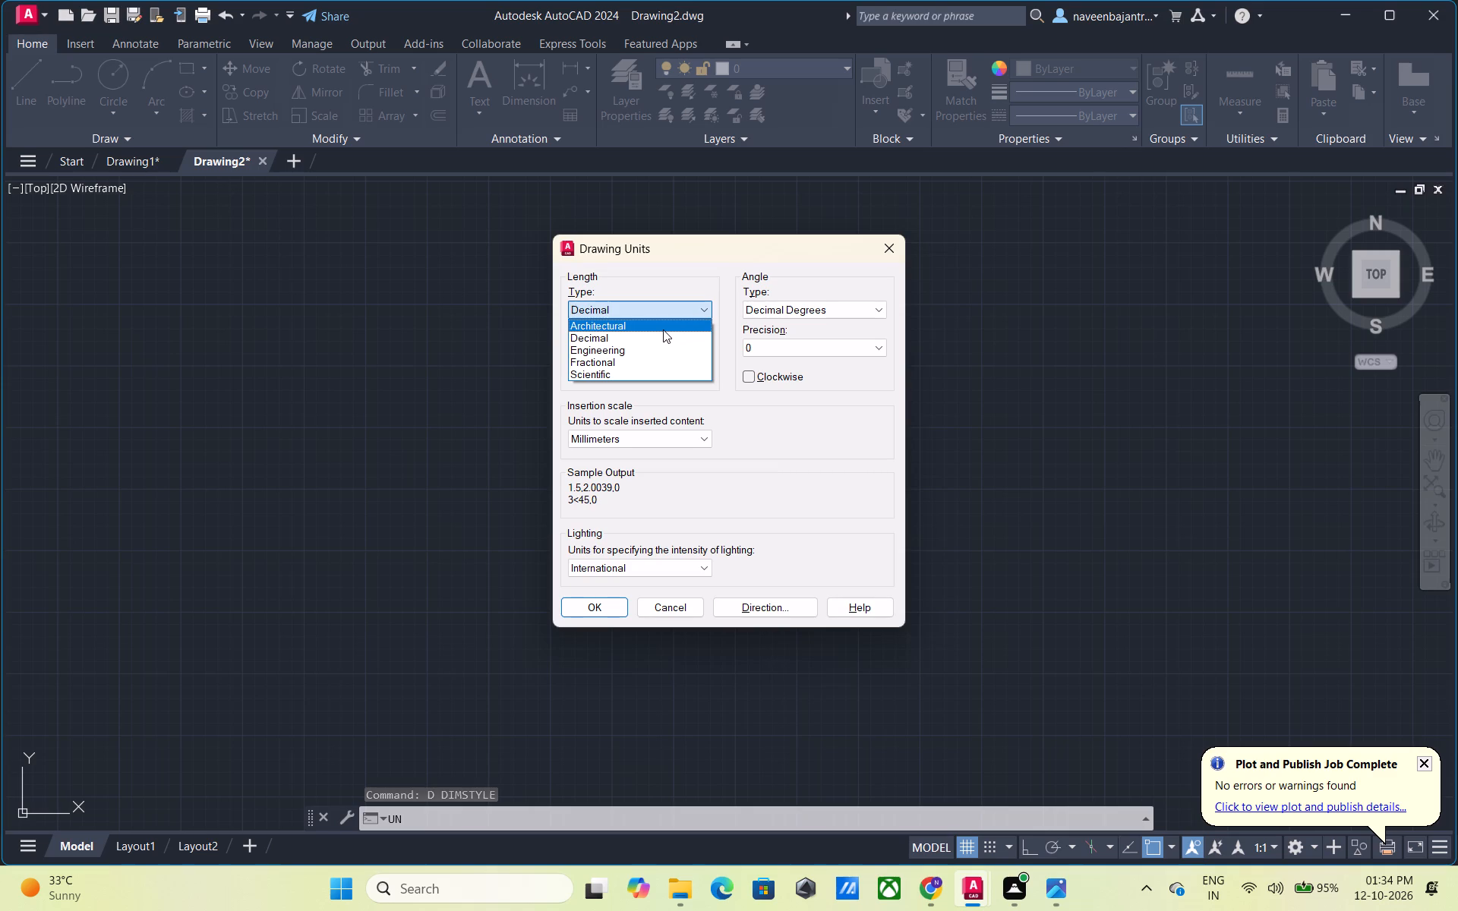
{"action": "left_click", "coordinate": [663, 329]}
{"action": "left_click", "coordinate": [663, 347]}
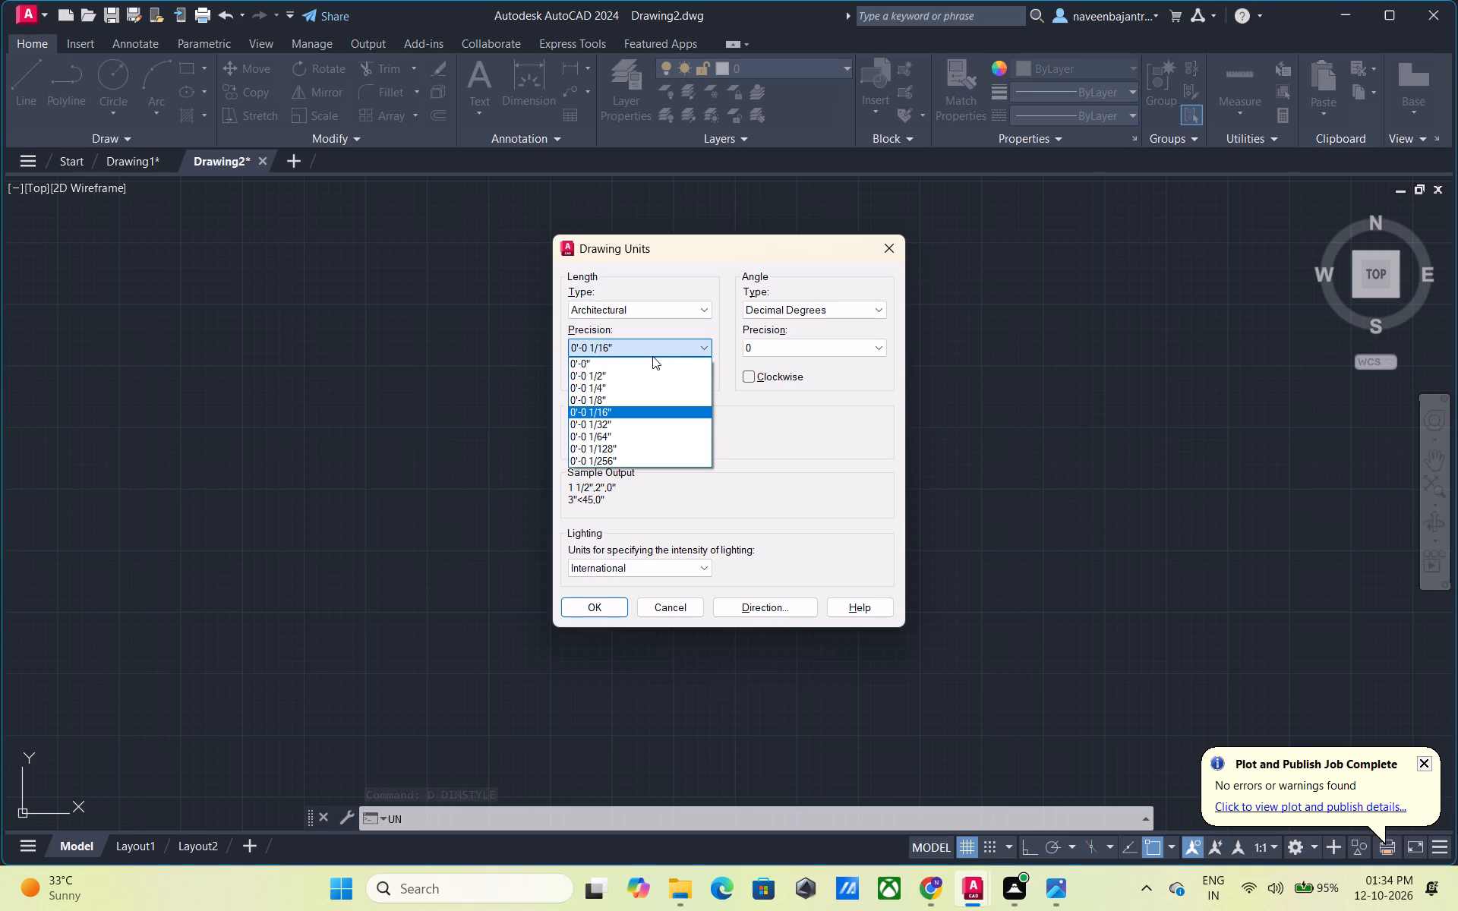
{"action": "left_click", "coordinate": [636, 373]}
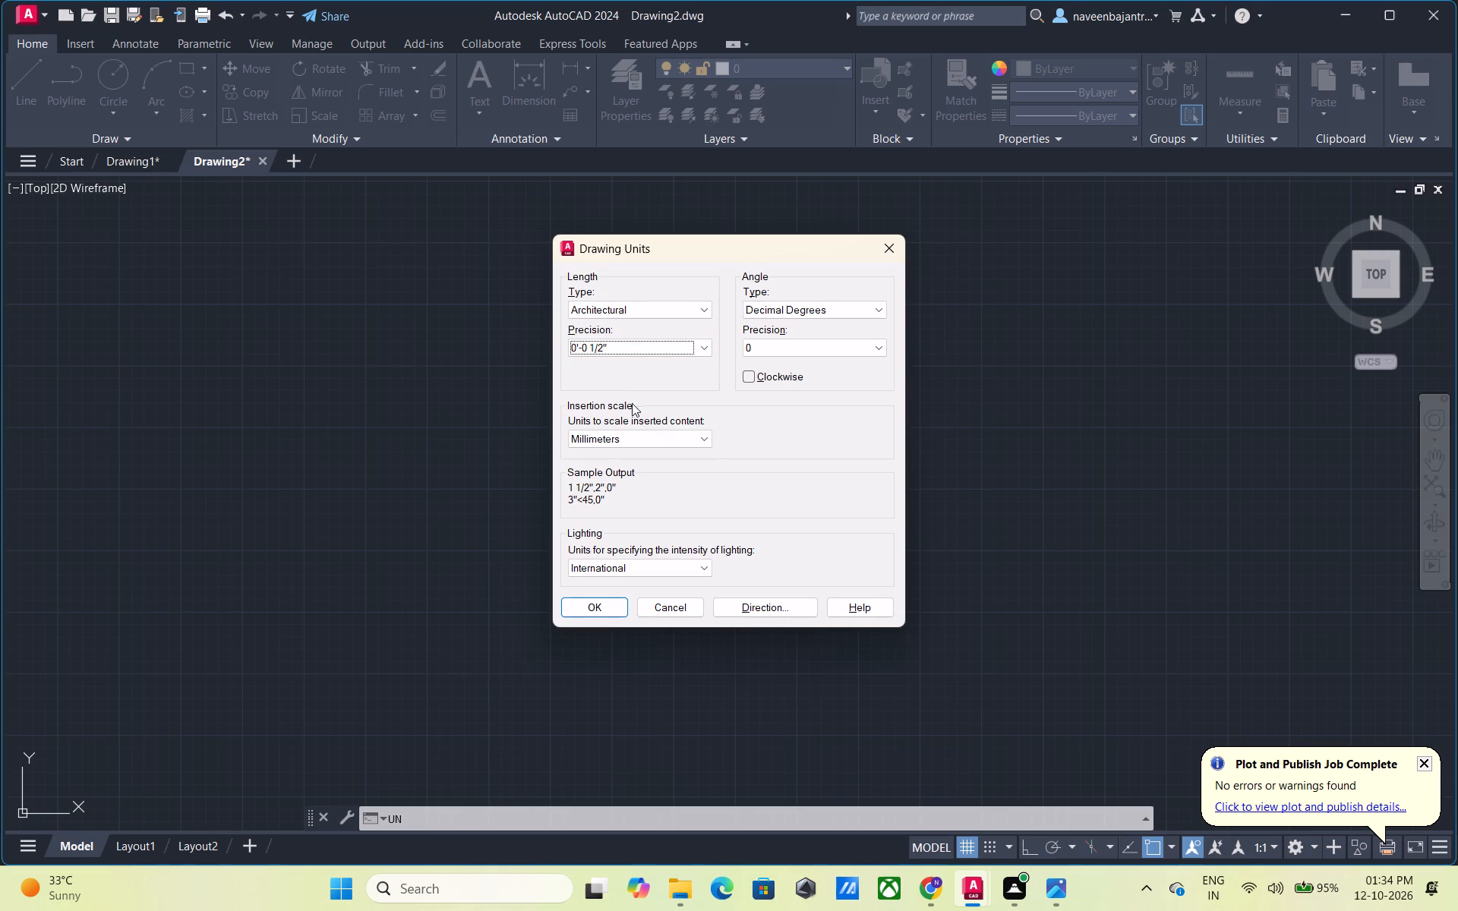
{"action": "left_click", "coordinate": [630, 441]}
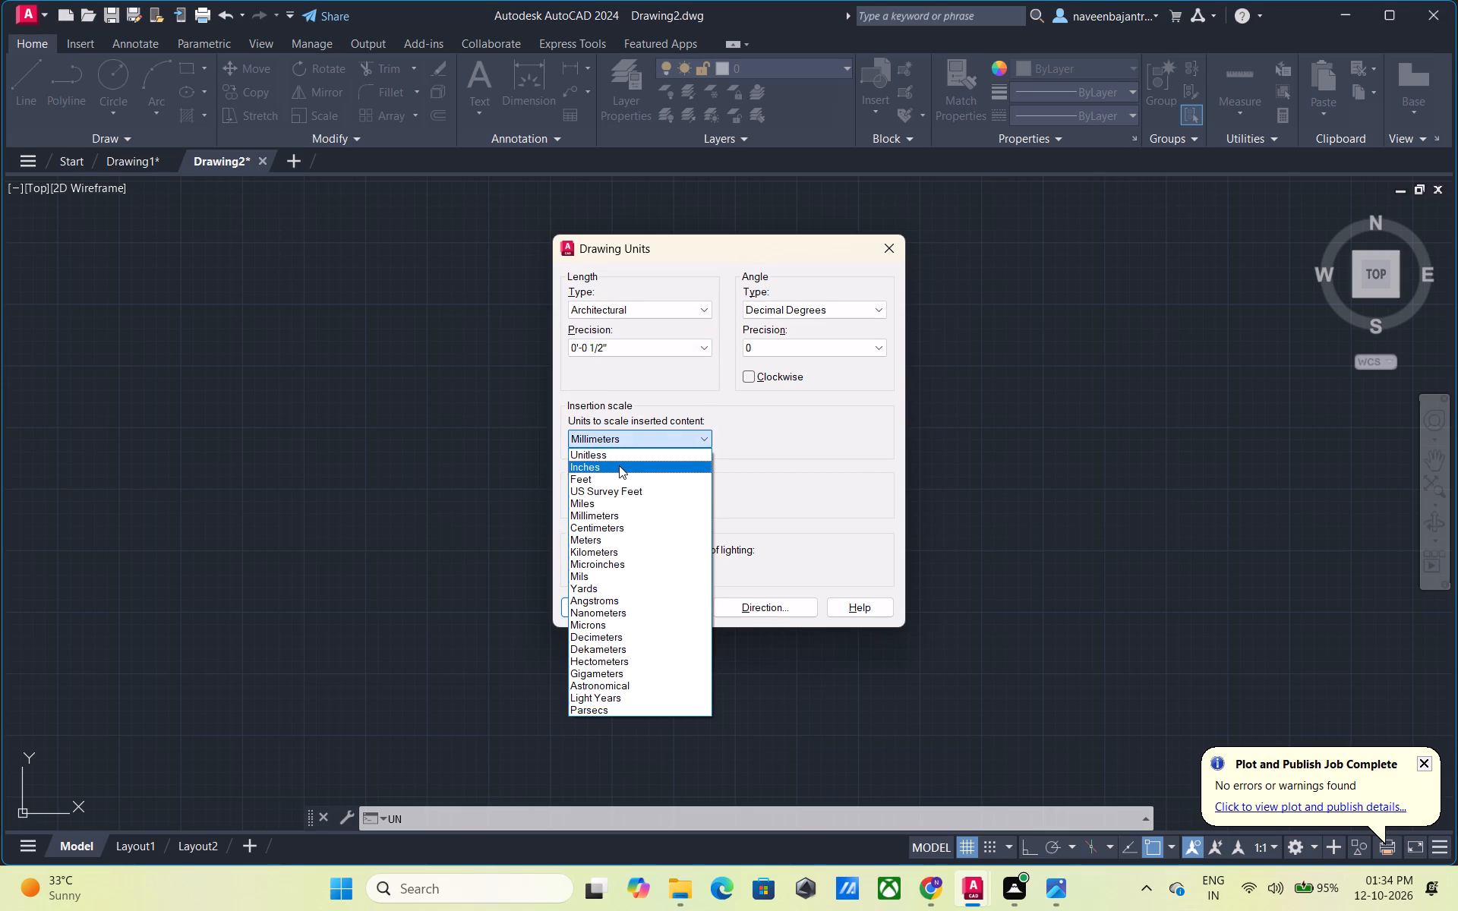
{"action": "left_click", "coordinate": [619, 465]}
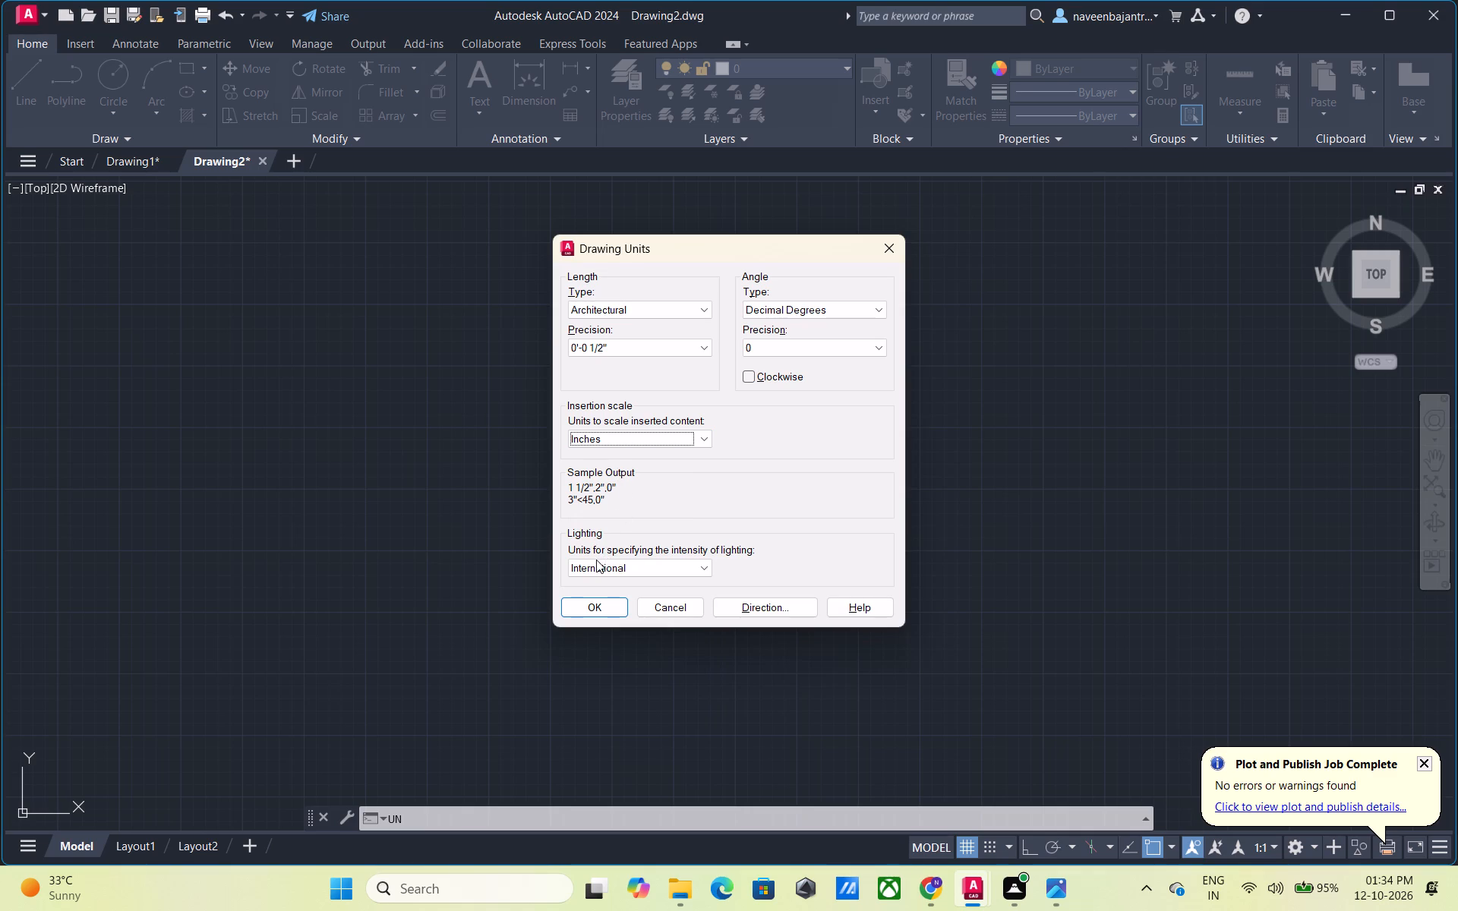
{"action": "left_click", "coordinate": [589, 603]}
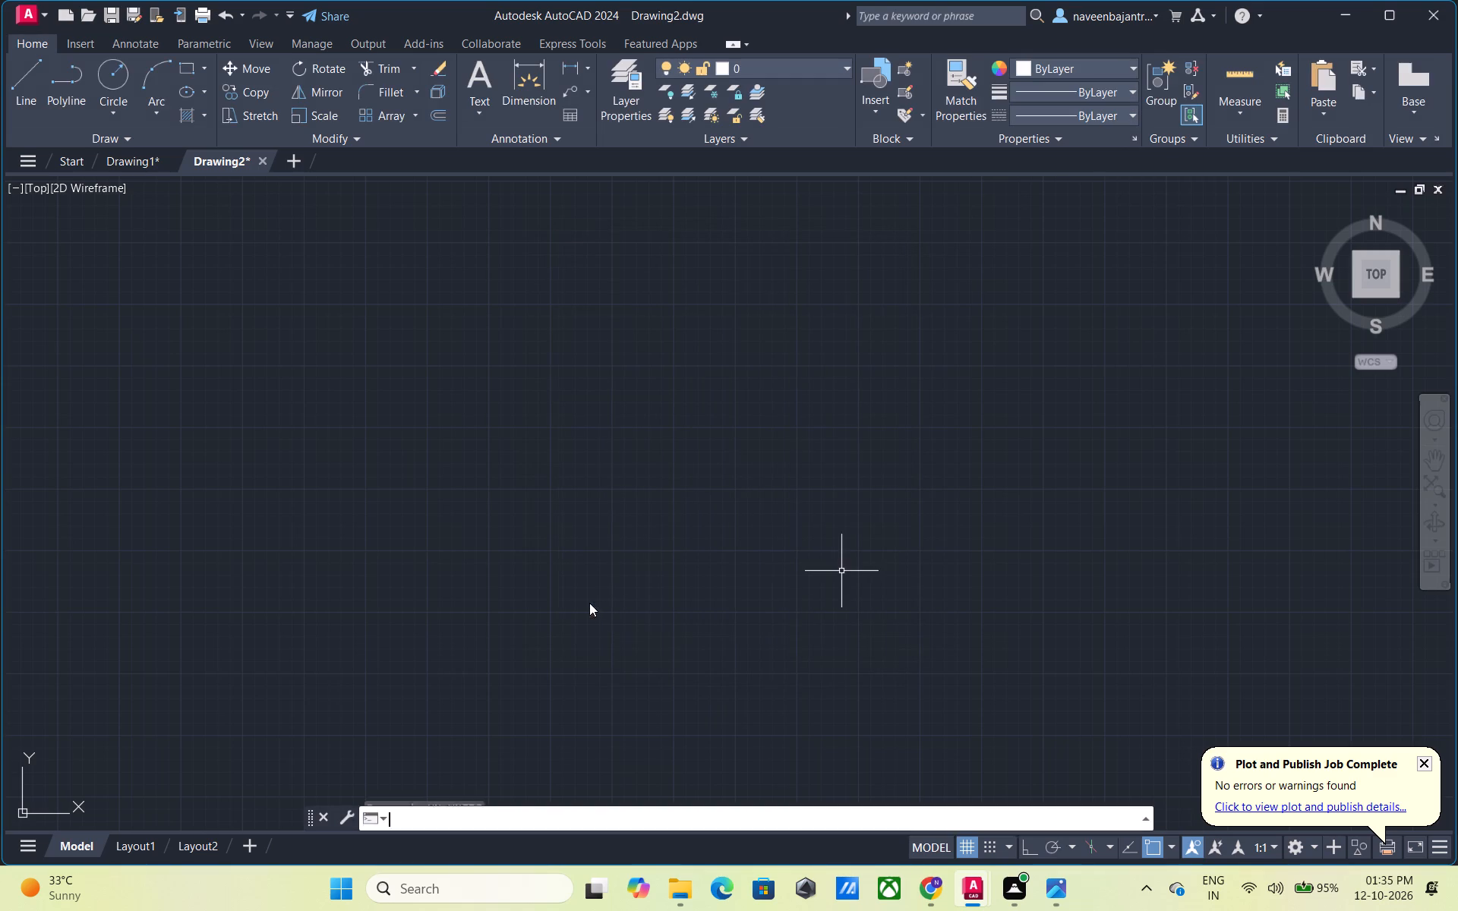
Modify the ISO-25 dimension style's primary units to Architectural, precision 0'-0 1/2", suppressing 0 feet and 0 inches.
{"action": "type", "text": "D"}
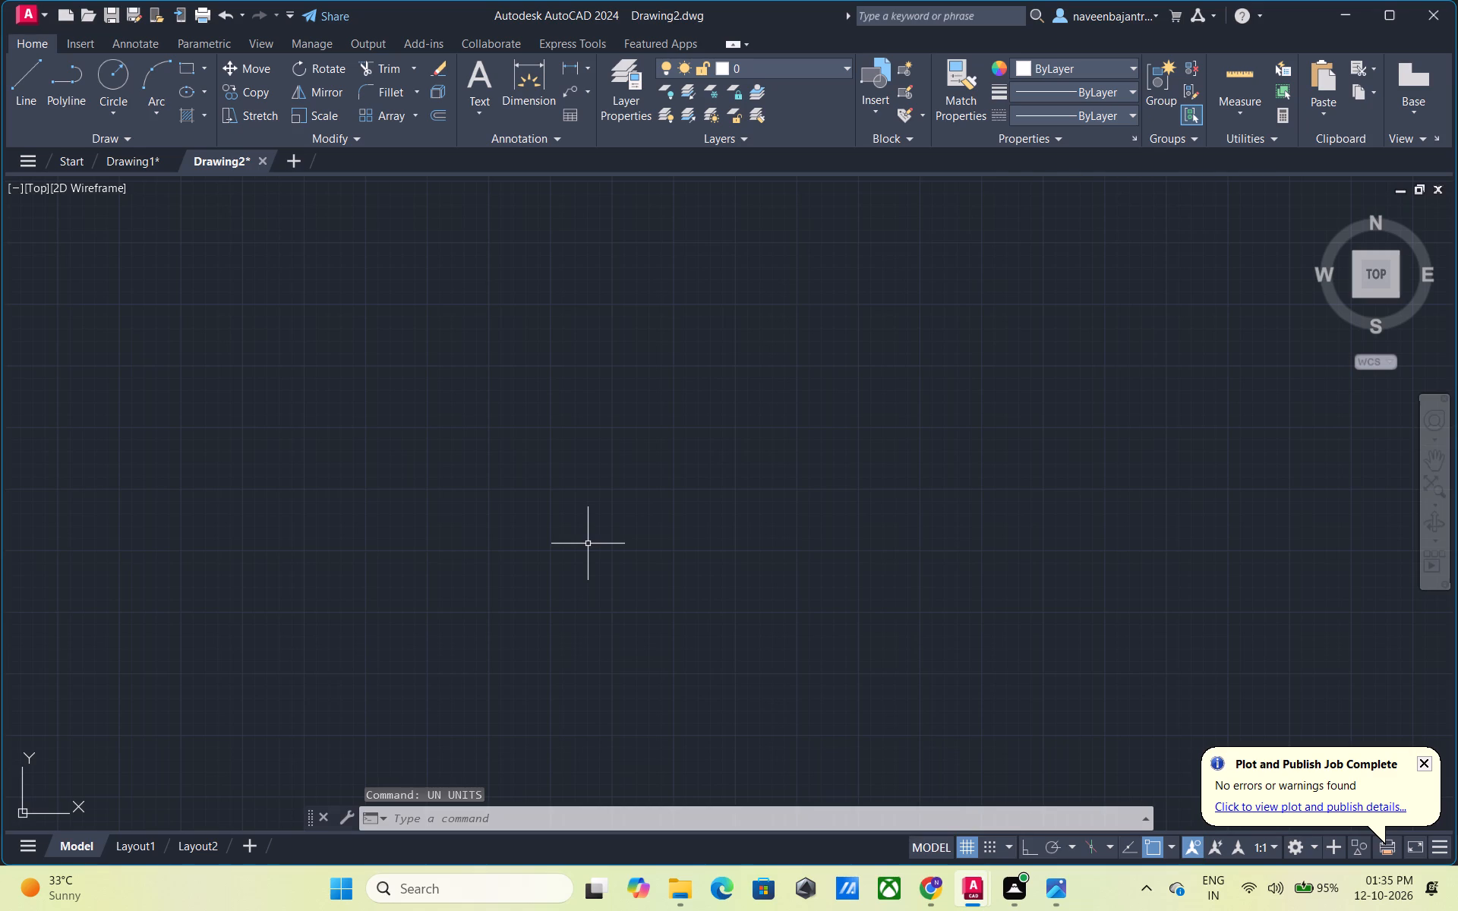
{"action": "key", "text": "space"}
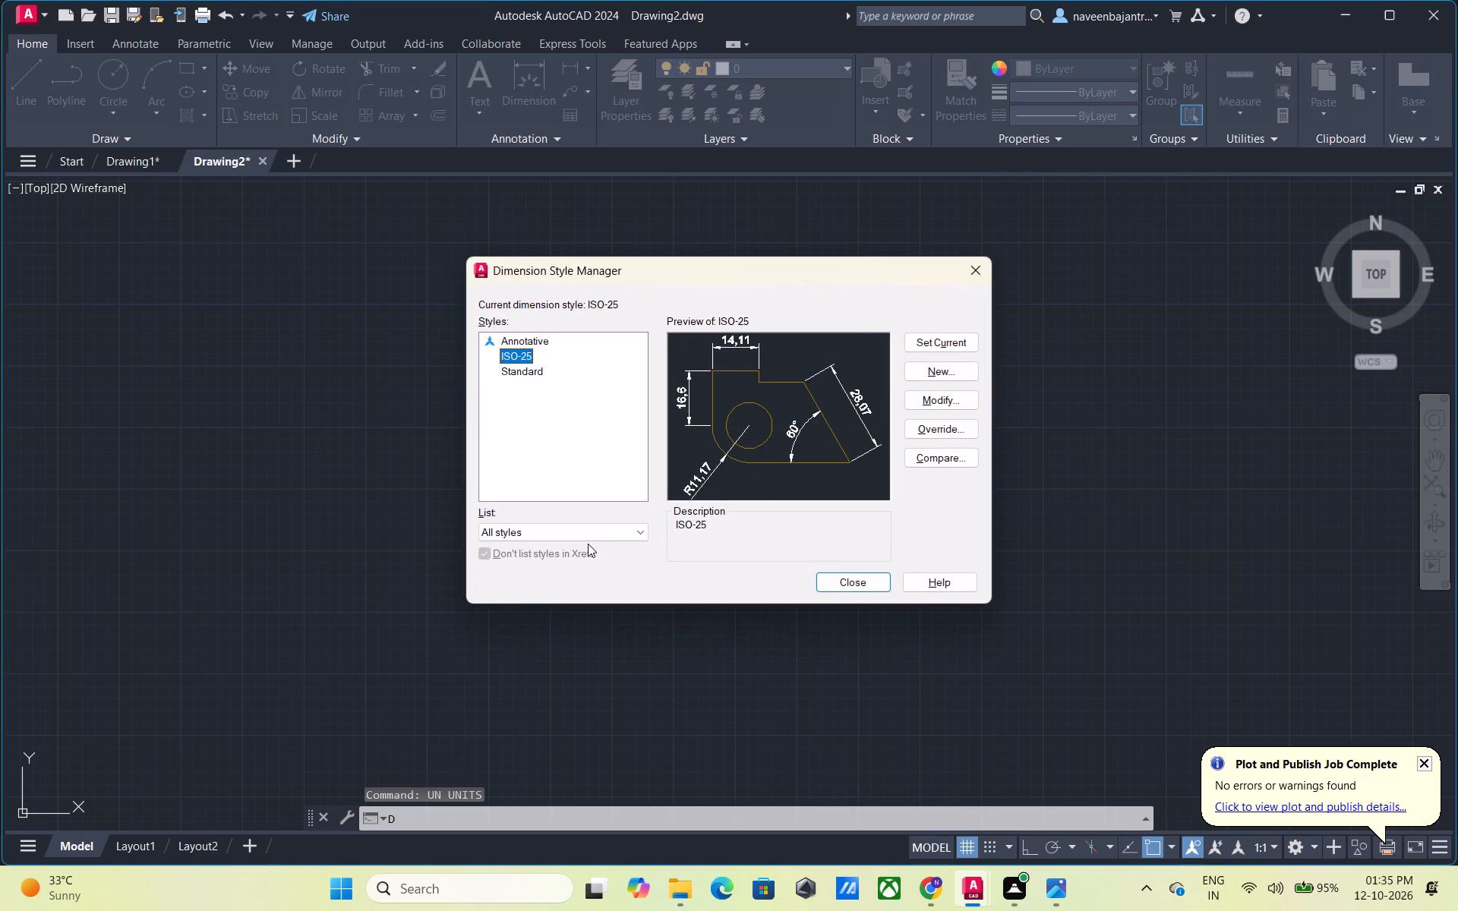
{"action": "left_click", "coordinate": [955, 405]}
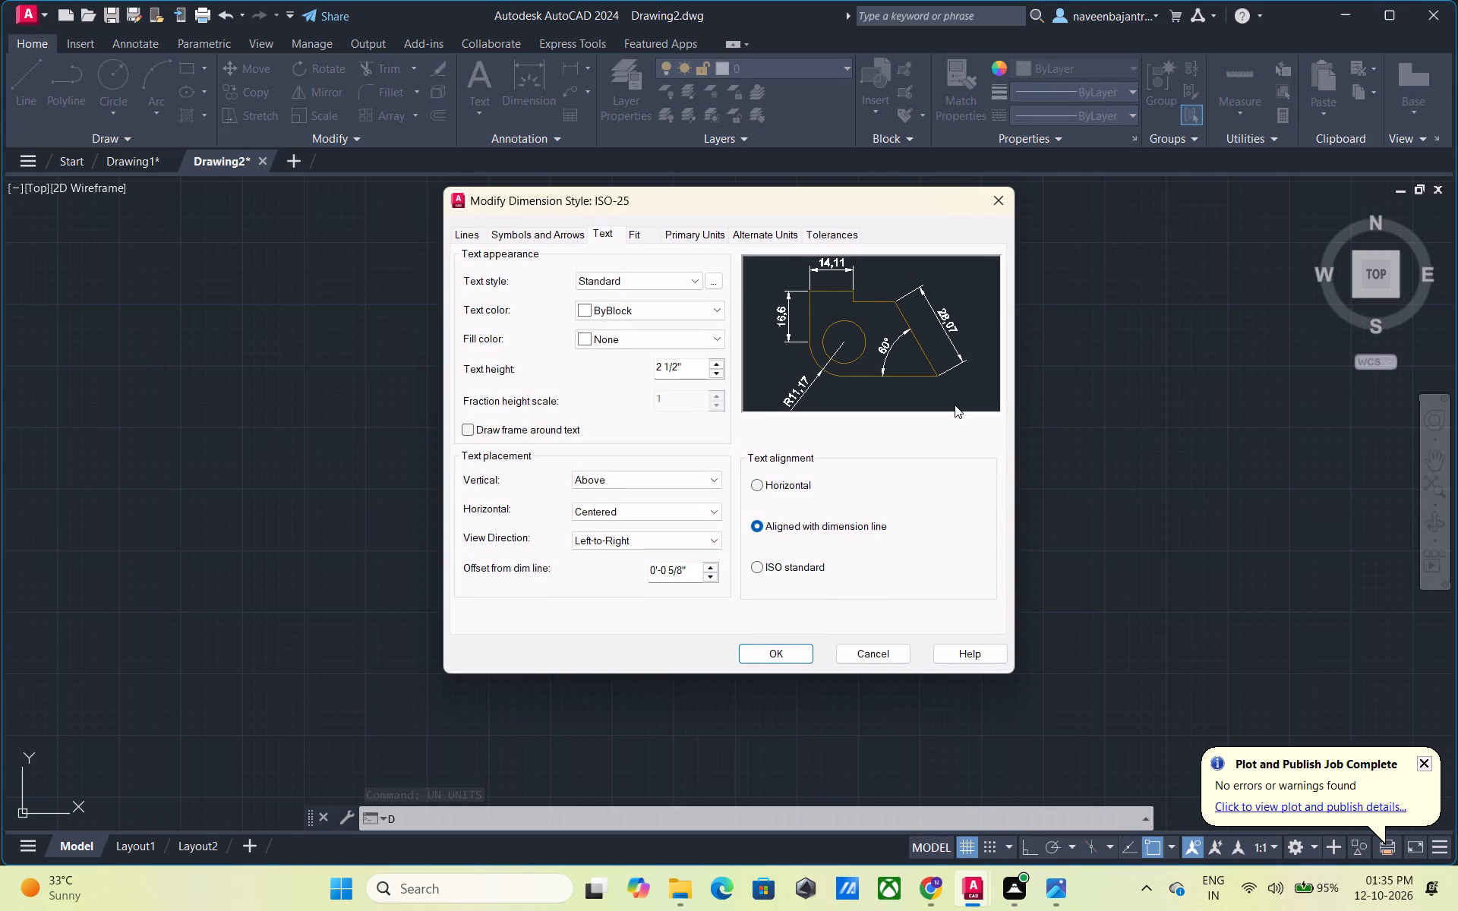
{"action": "left_click", "coordinate": [686, 230]}
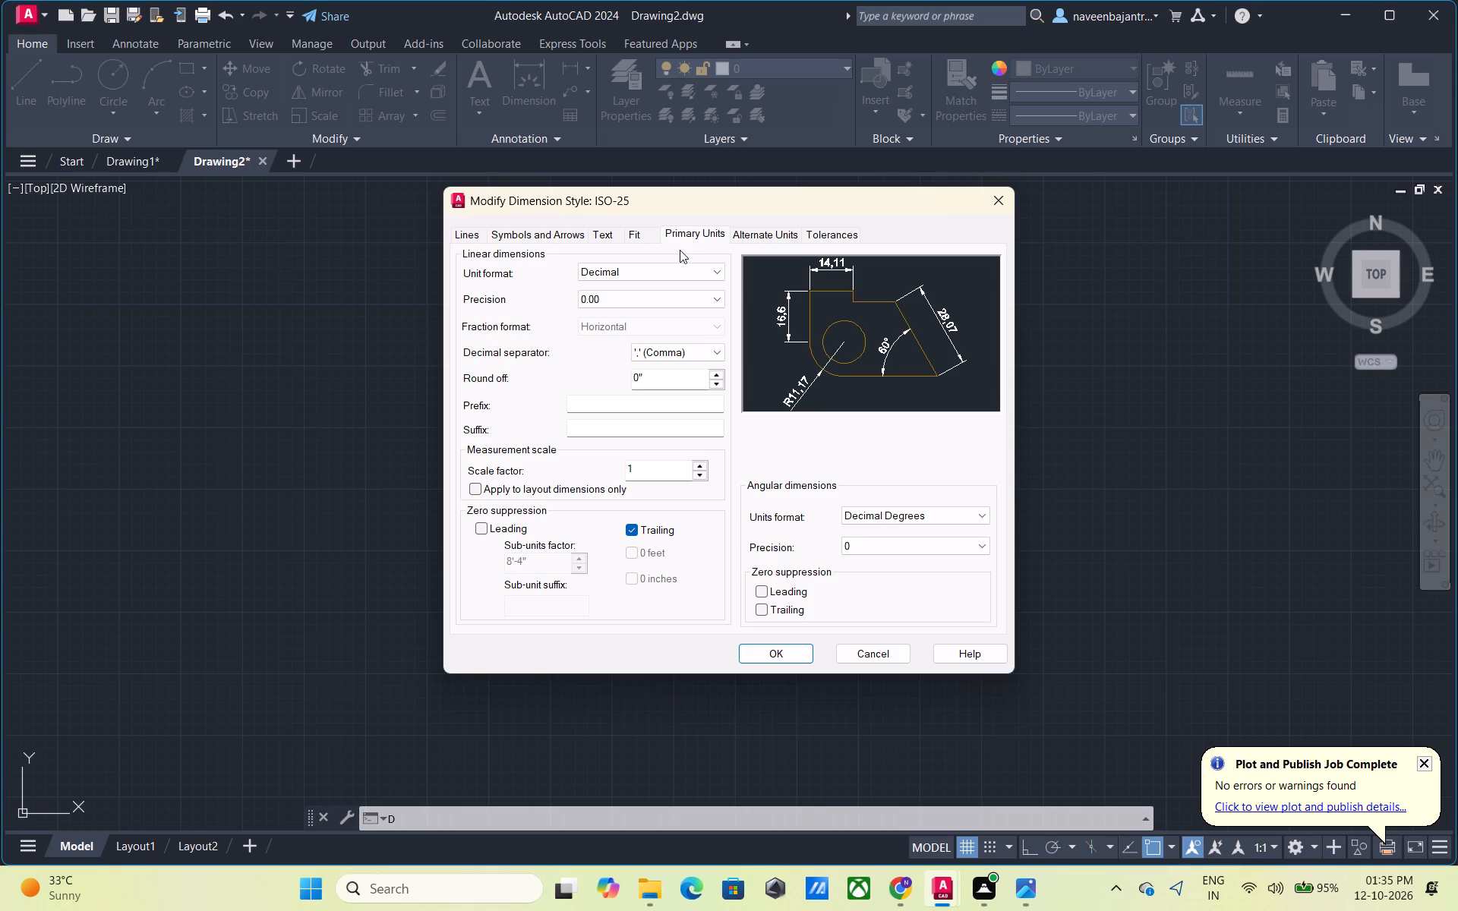
{"action": "left_click", "coordinate": [677, 271]}
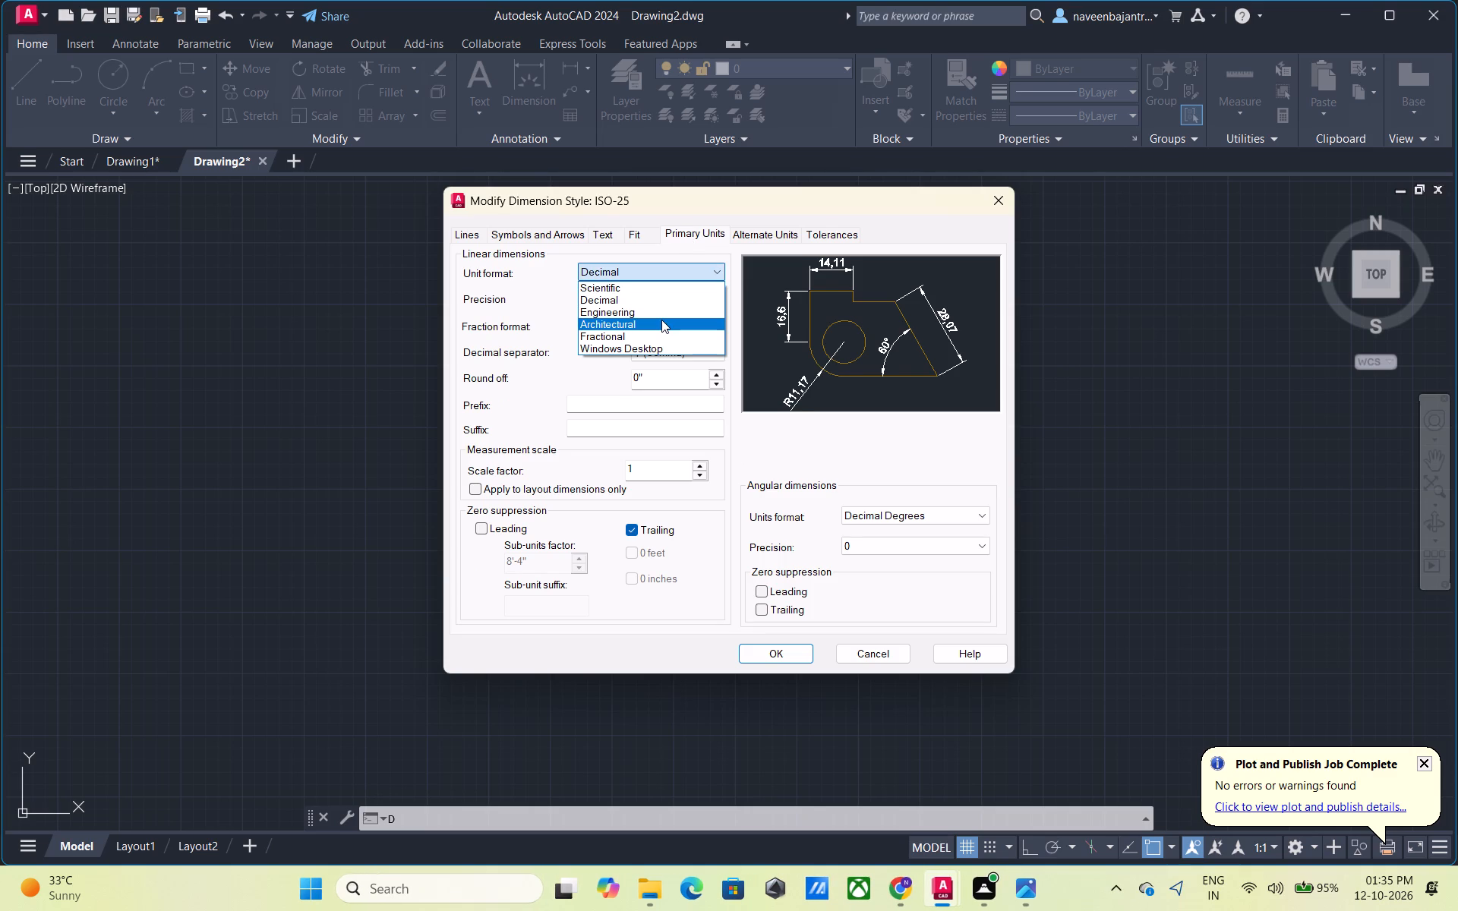
{"action": "left_click", "coordinate": [661, 320]}
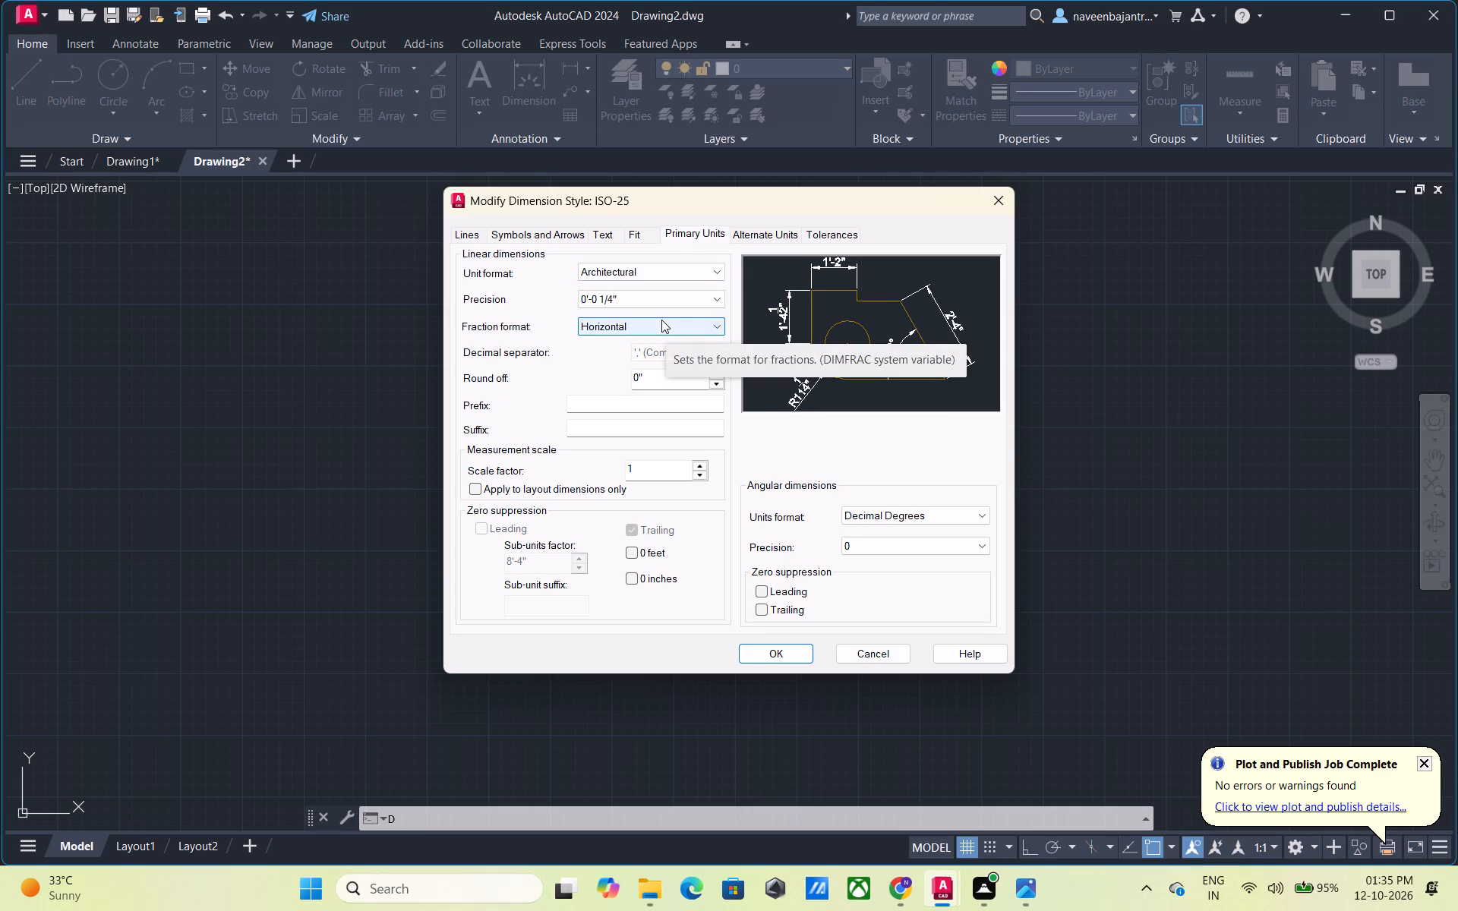
{"action": "left_click", "coordinate": [664, 301]}
{"action": "left_click", "coordinate": [655, 326]}
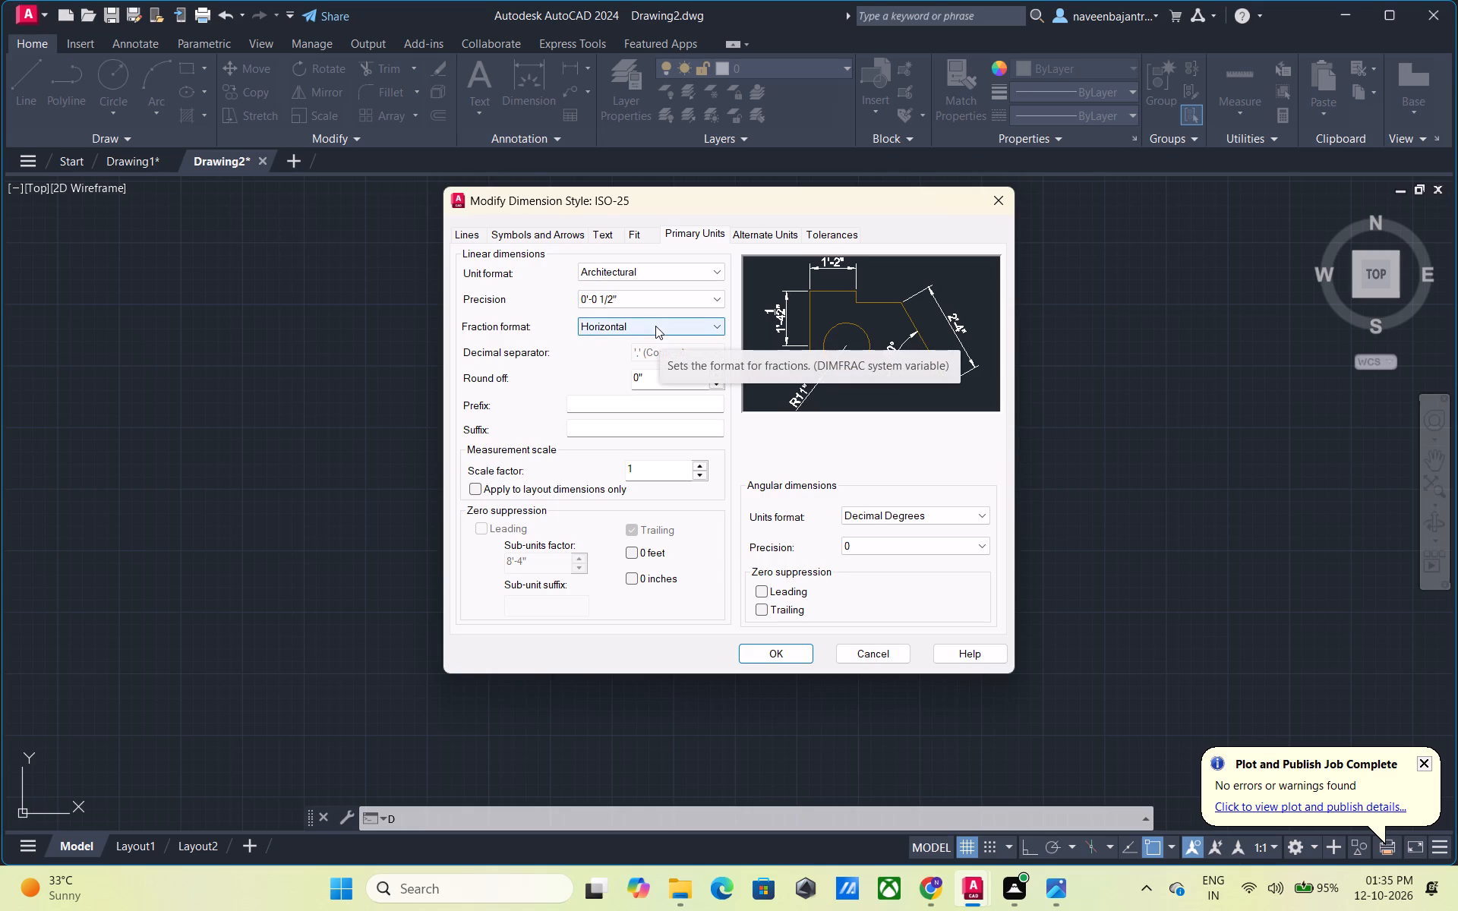
{"action": "left_click", "coordinate": [625, 551]}
{"action": "left_click", "coordinate": [633, 553]}
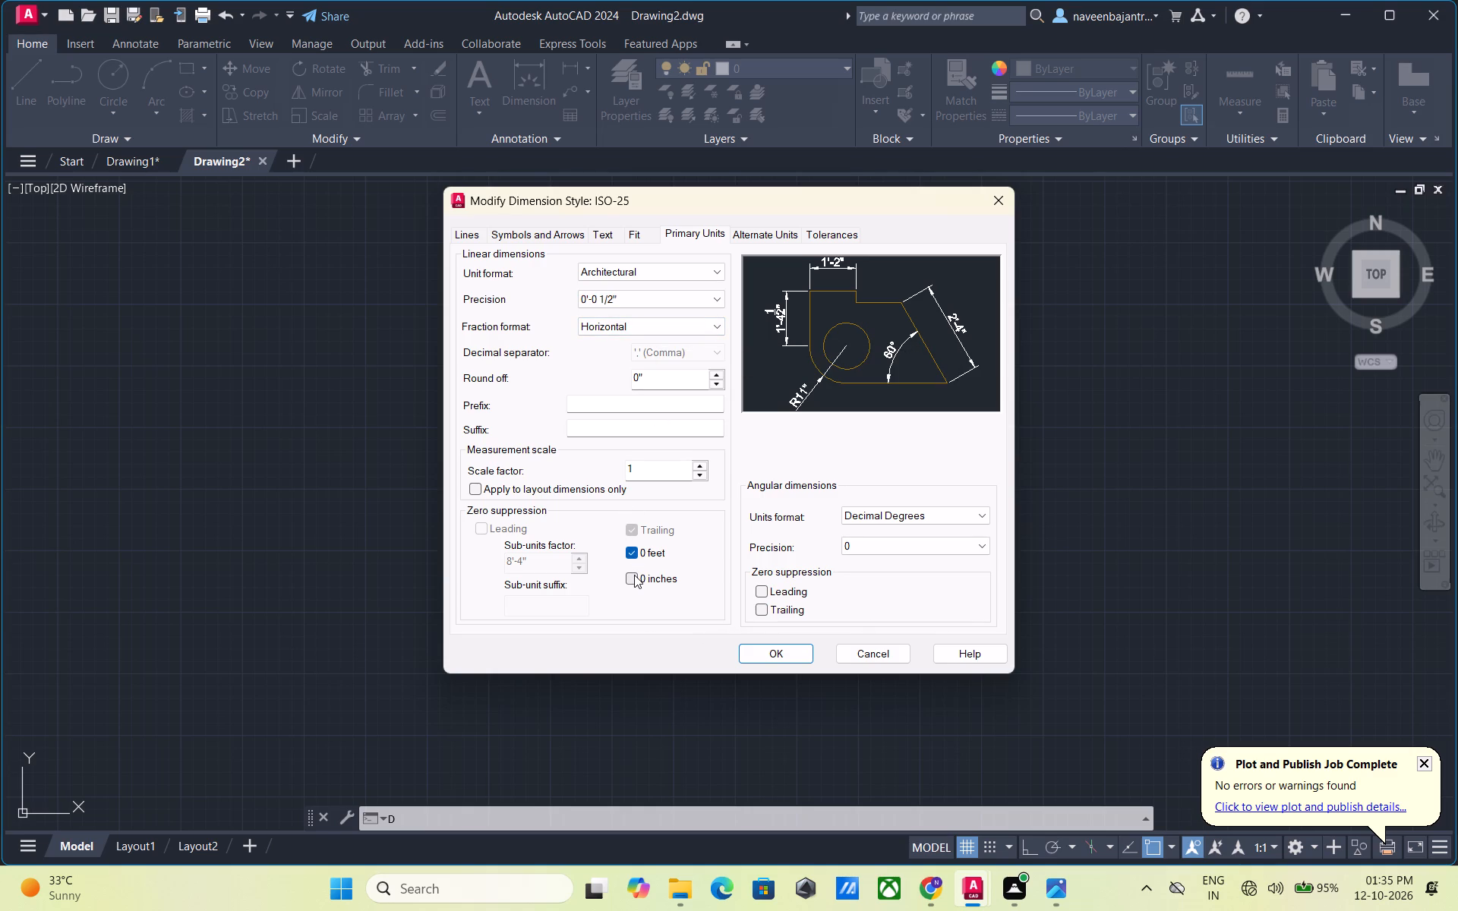
{"action": "left_click", "coordinate": [634, 575]}
Set the ISO-25 dimension text's fraction height scale to 0.5 and its text height to 9".
{"action": "left_click", "coordinate": [605, 238]}
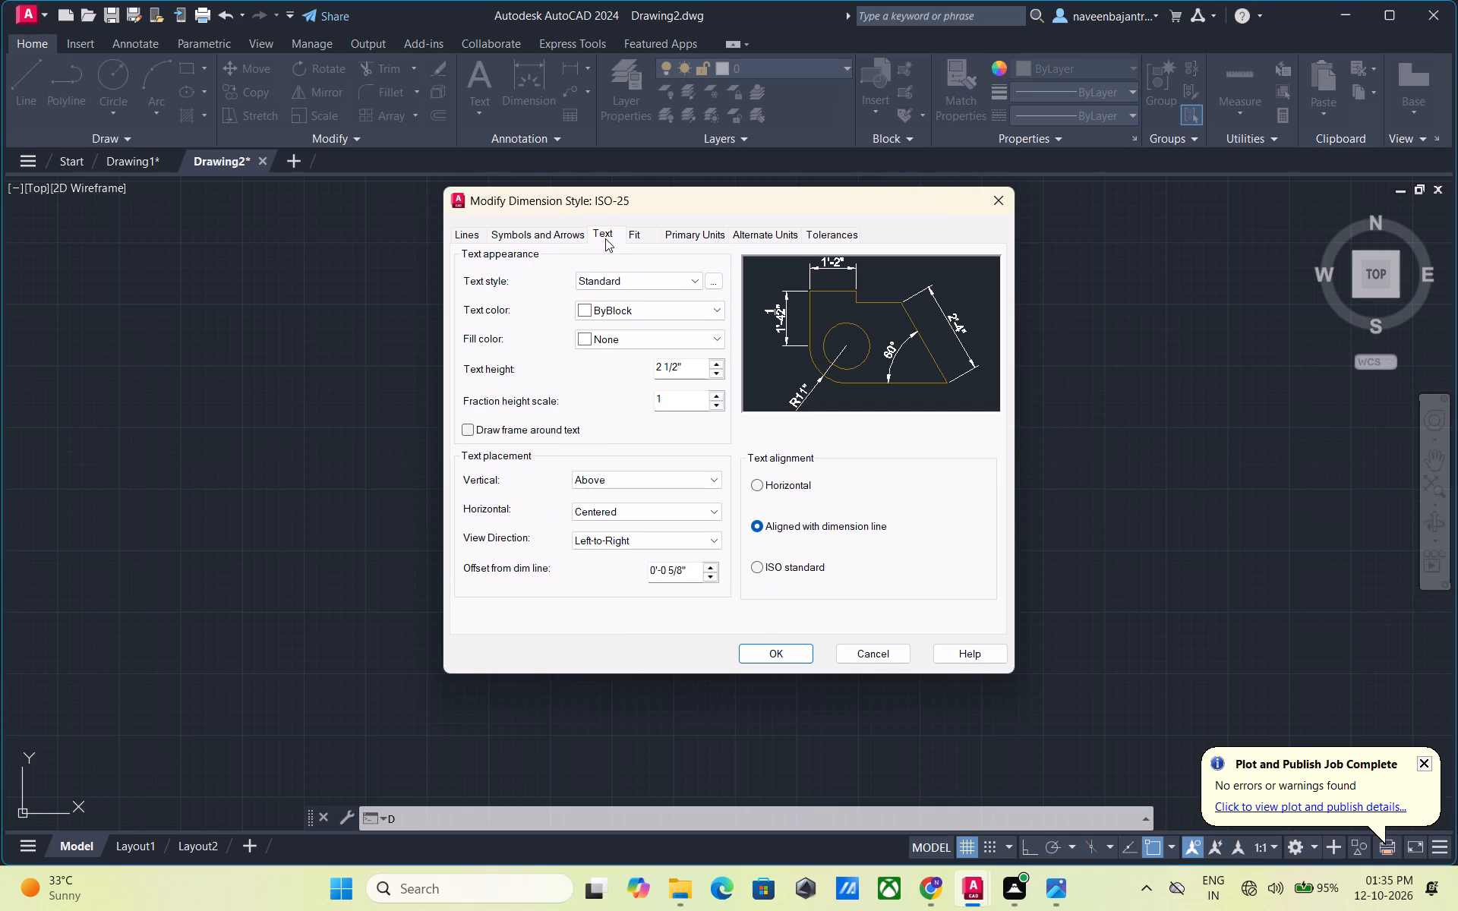
{"action": "left_click", "coordinate": [718, 402]}
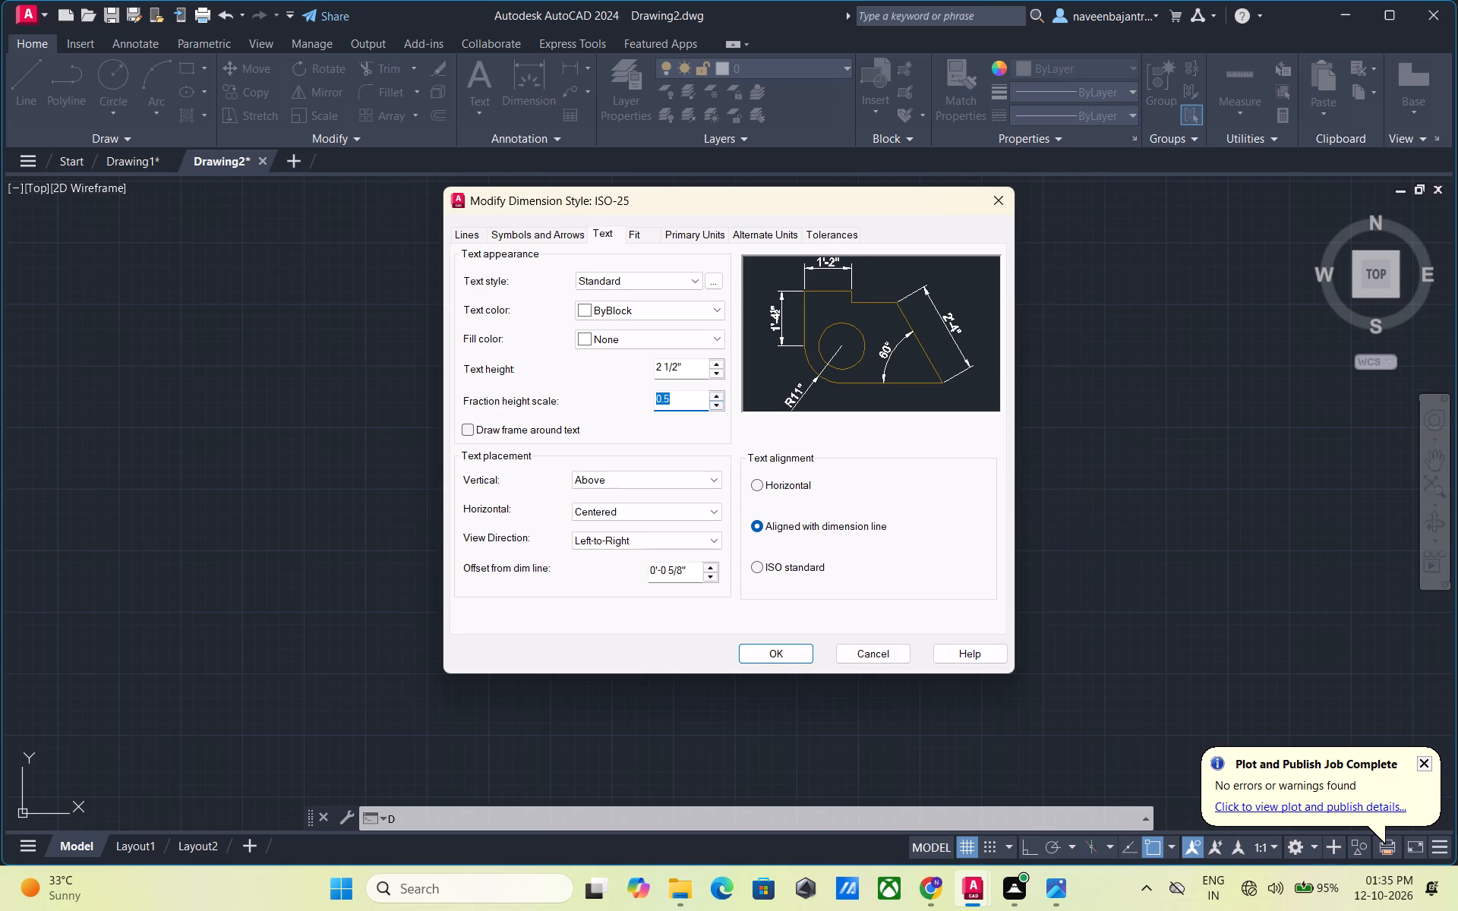
{"action": "left_click", "coordinate": [689, 370]}
{"action": "left_click_drag", "start_coordinate": [686, 370], "coordinate": [639, 368]}
{"action": "key", "text": "BackSpace"}
{"action": "key", "text": "9"}
{"action": "key", "text": "shift+quotedbl"}
{"action": "key", "text": "Return"}
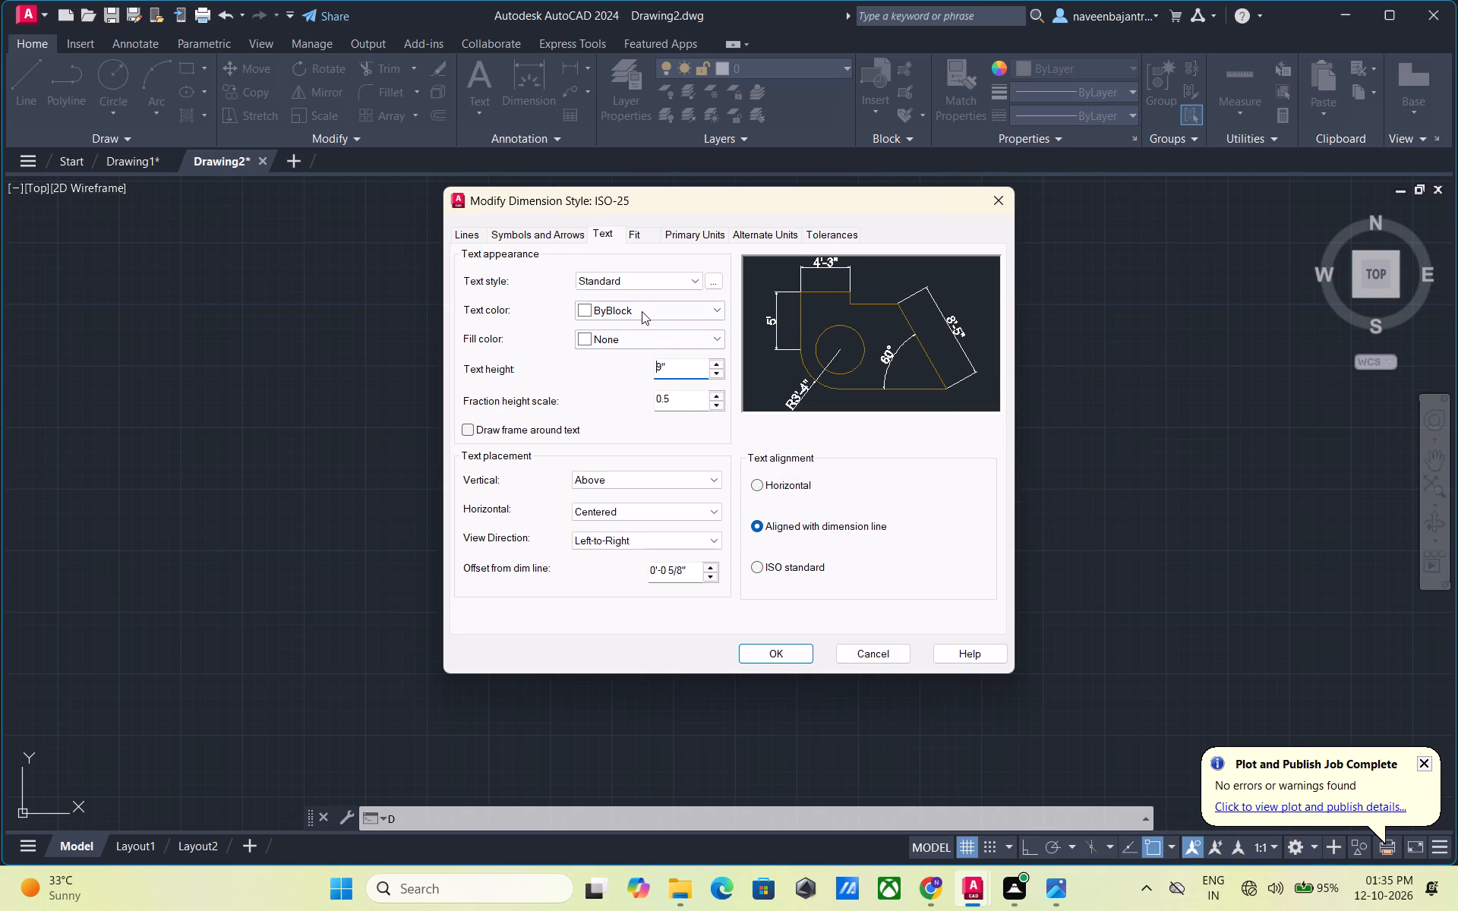
Set the ISO-25 text placement to vertically centered, horizontal alignment and a 2" offset from the dimension line, and apply the style changes.
{"action": "left_click", "coordinate": [633, 473]}
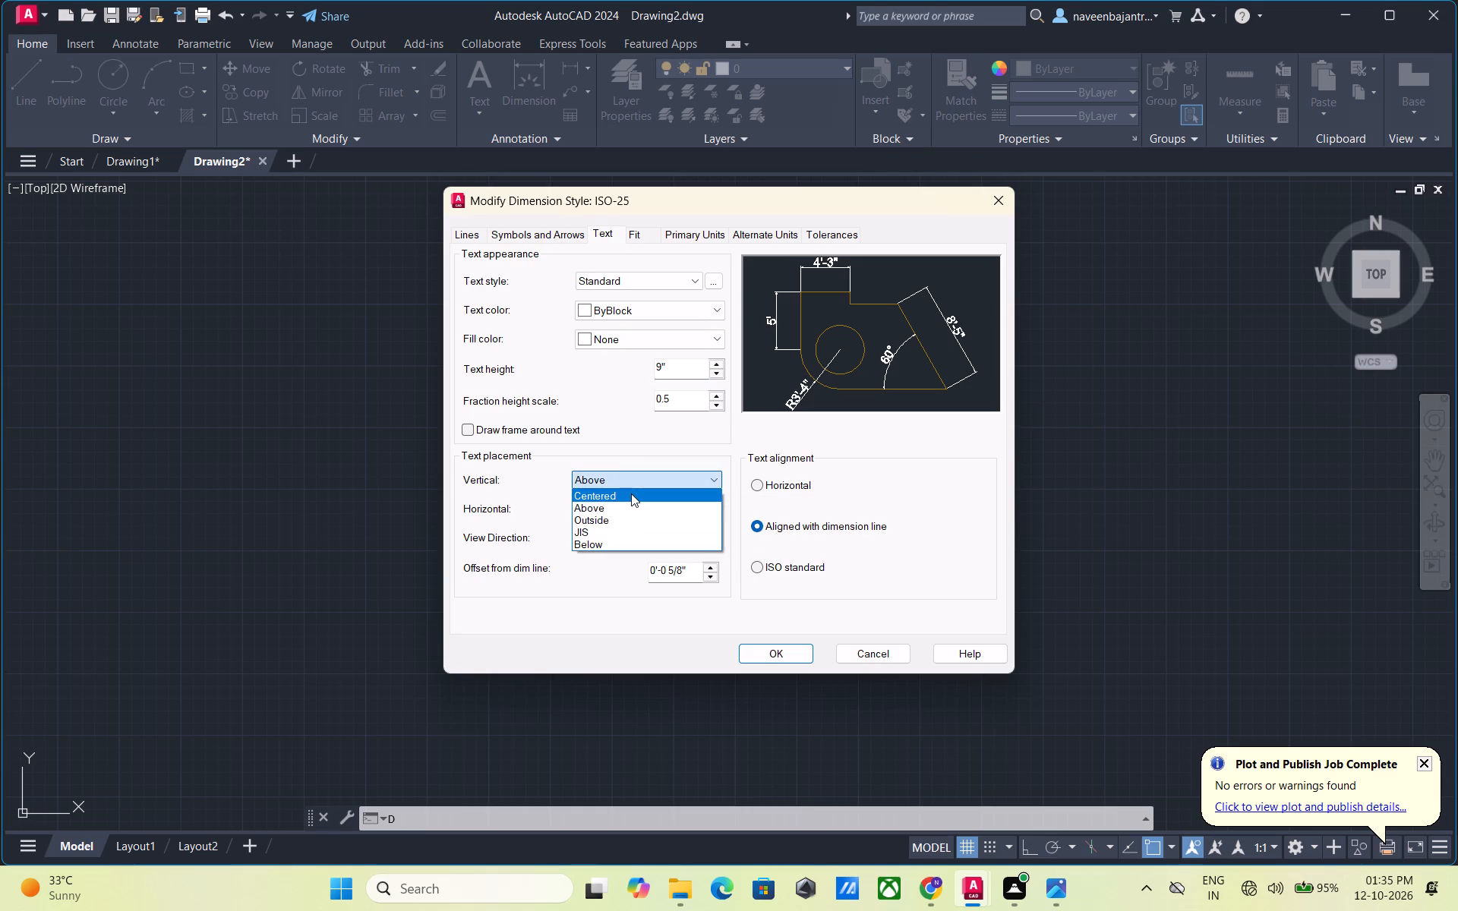
{"action": "left_click", "coordinate": [631, 493]}
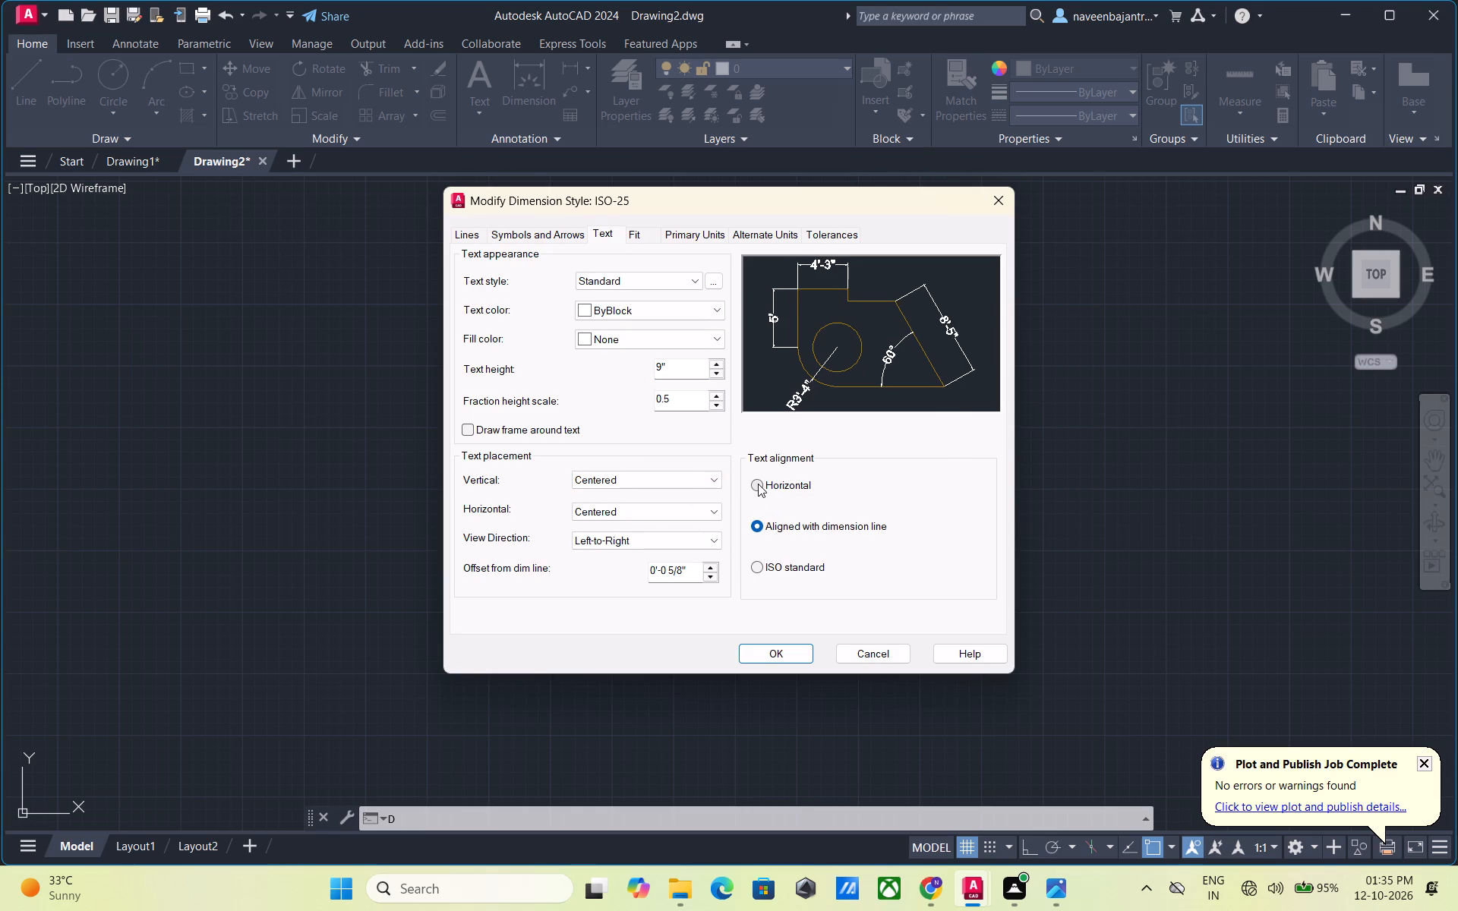
{"action": "left_click", "coordinate": [758, 484]}
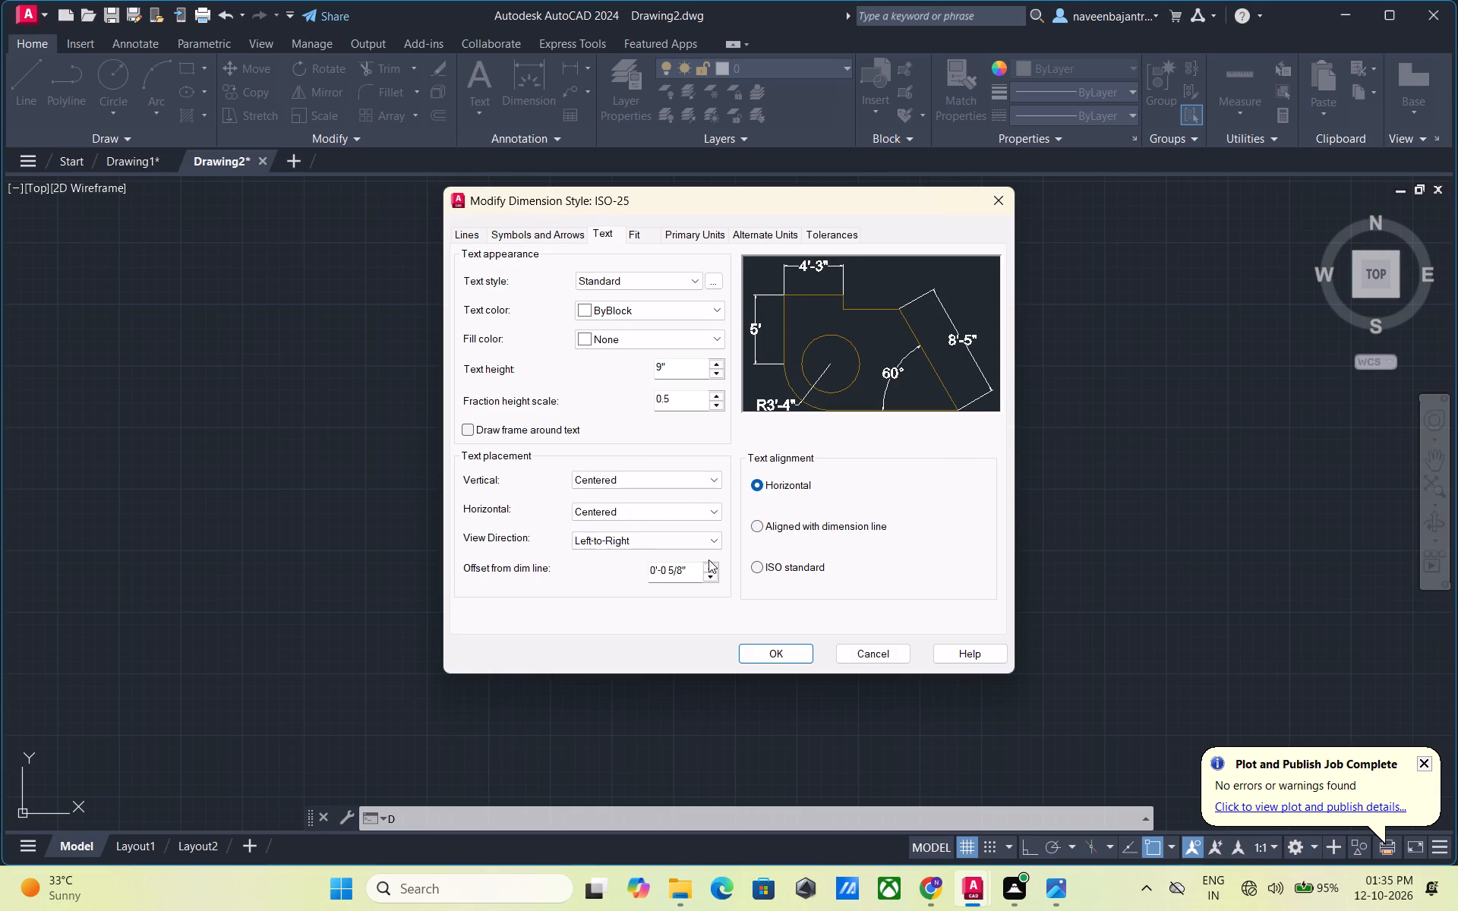
{"action": "left_click_drag", "start_coordinate": [685, 568], "coordinate": [641, 572]}
{"action": "key", "text": "BackSpace"}
{"action": "key", "text": "2"}
{"action": "key", "text": "shift+quotedbl"}
{"action": "key", "text": "Return"}
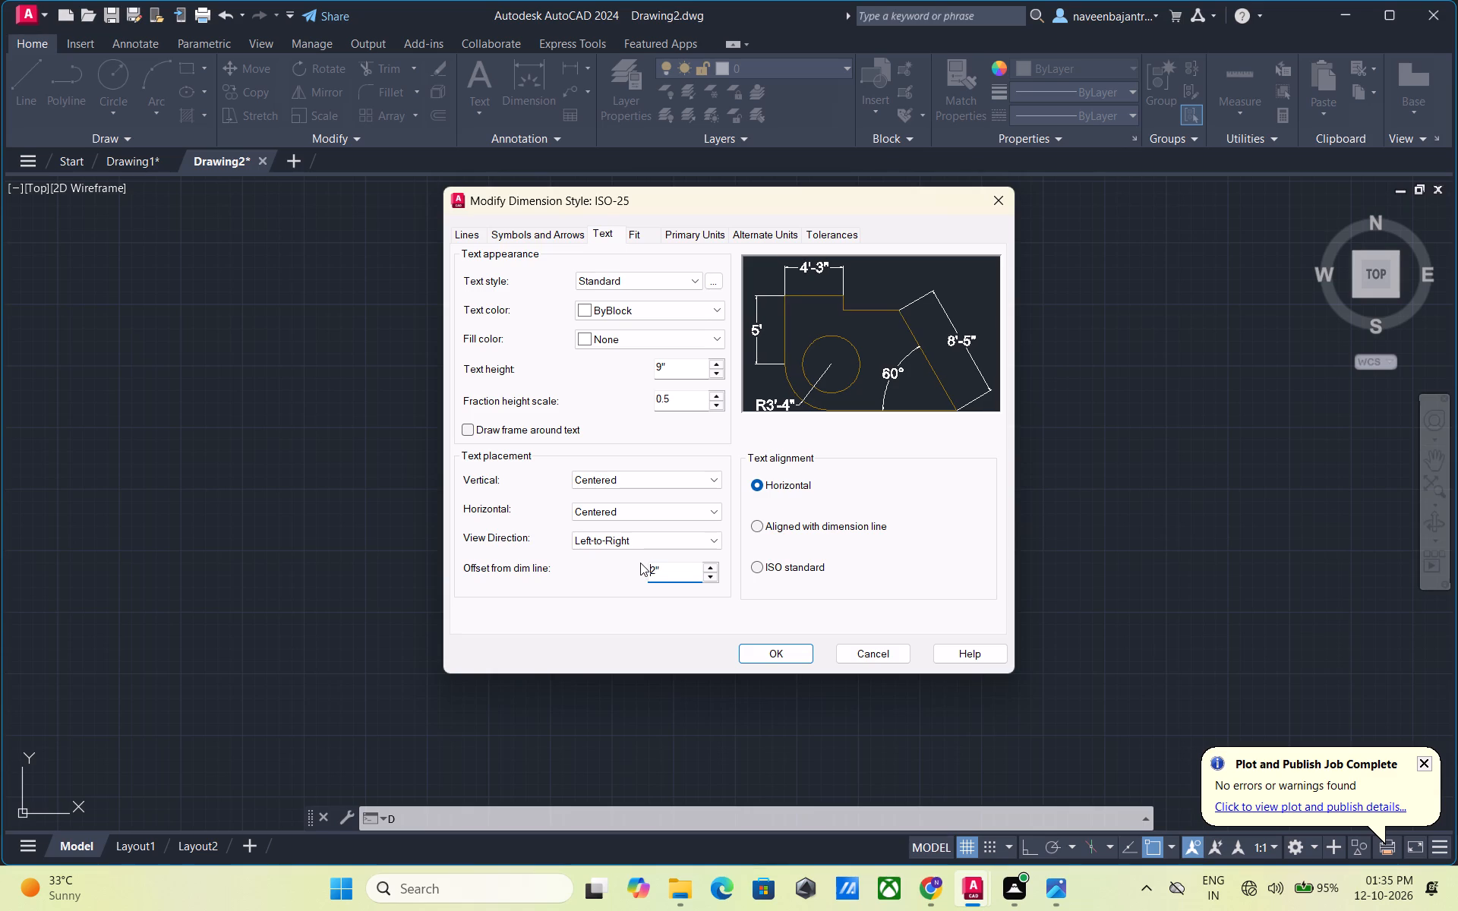
{"action": "left_click", "coordinate": [757, 653]}
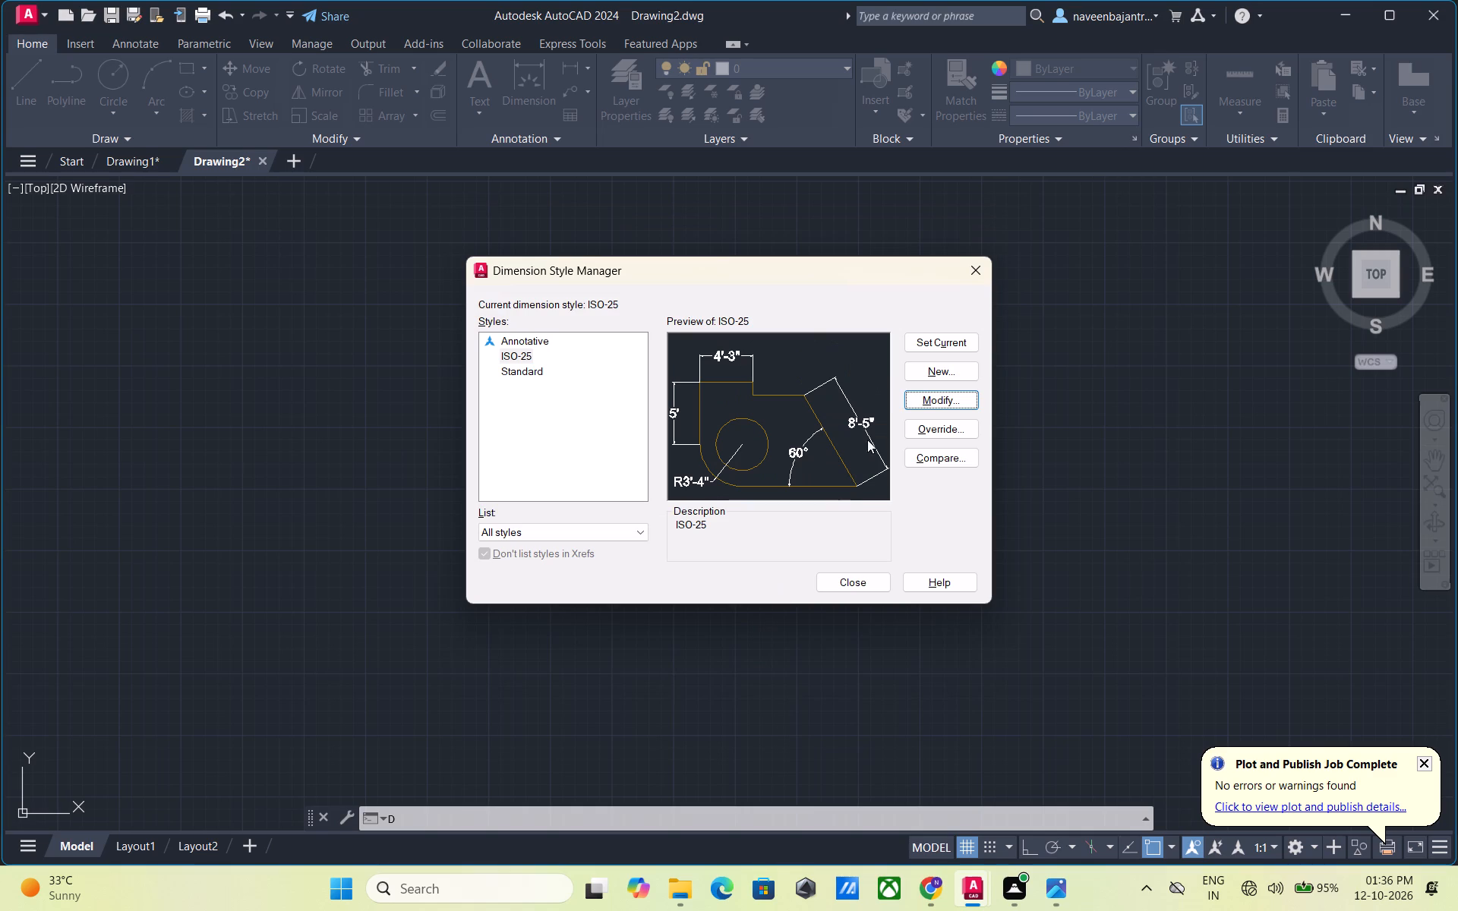
Set ISO-25 as the current dimension style and close the Dimension Style Manager.
{"action": "left_click", "coordinate": [919, 348]}
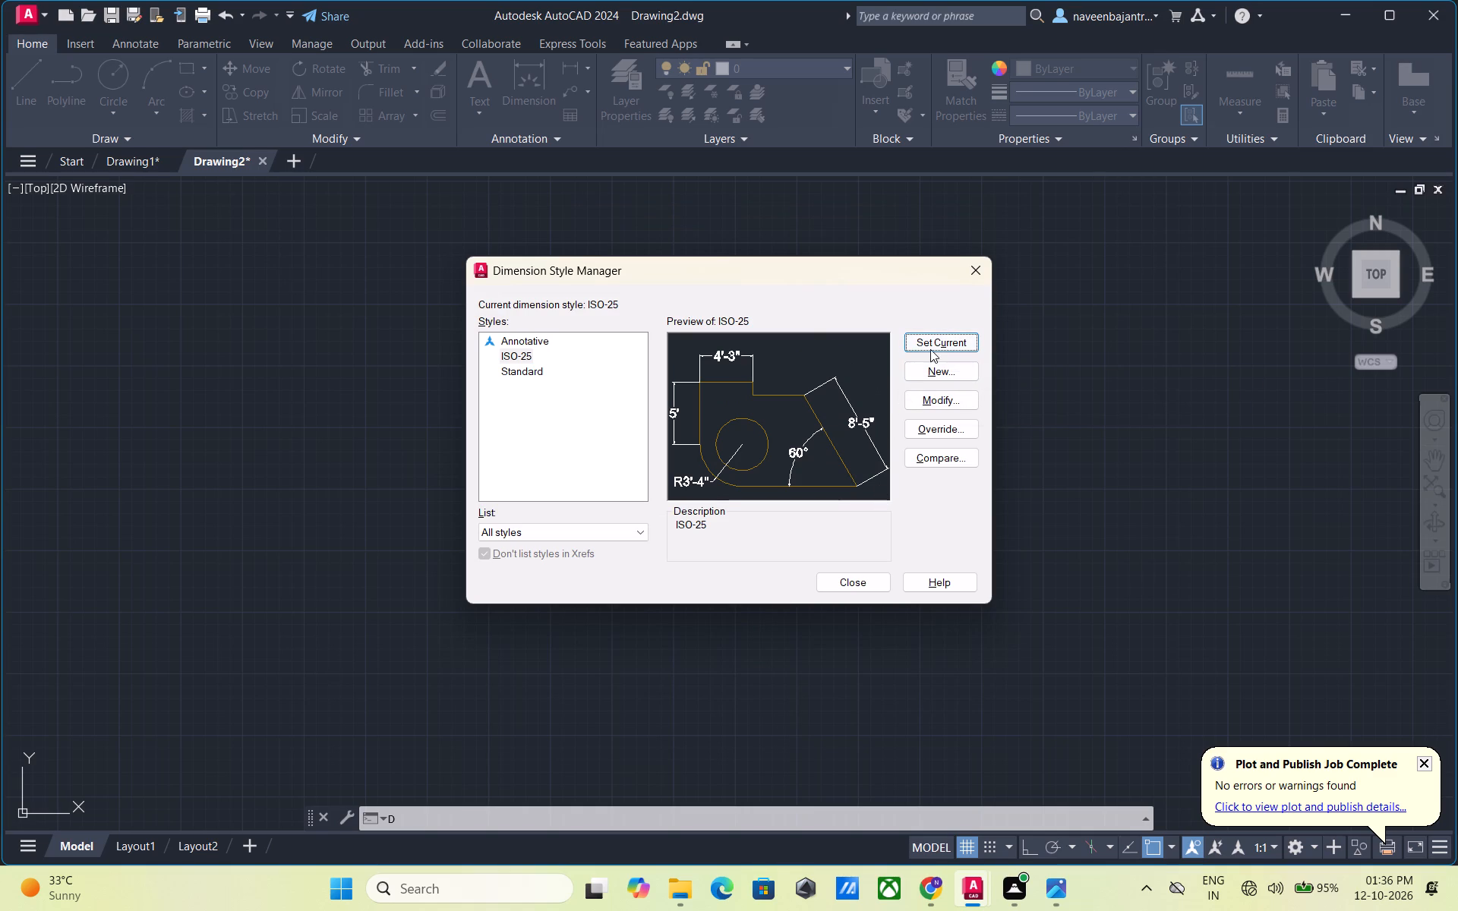
{"action": "left_click", "coordinate": [930, 347]}
{"action": "left_click", "coordinate": [858, 584]}
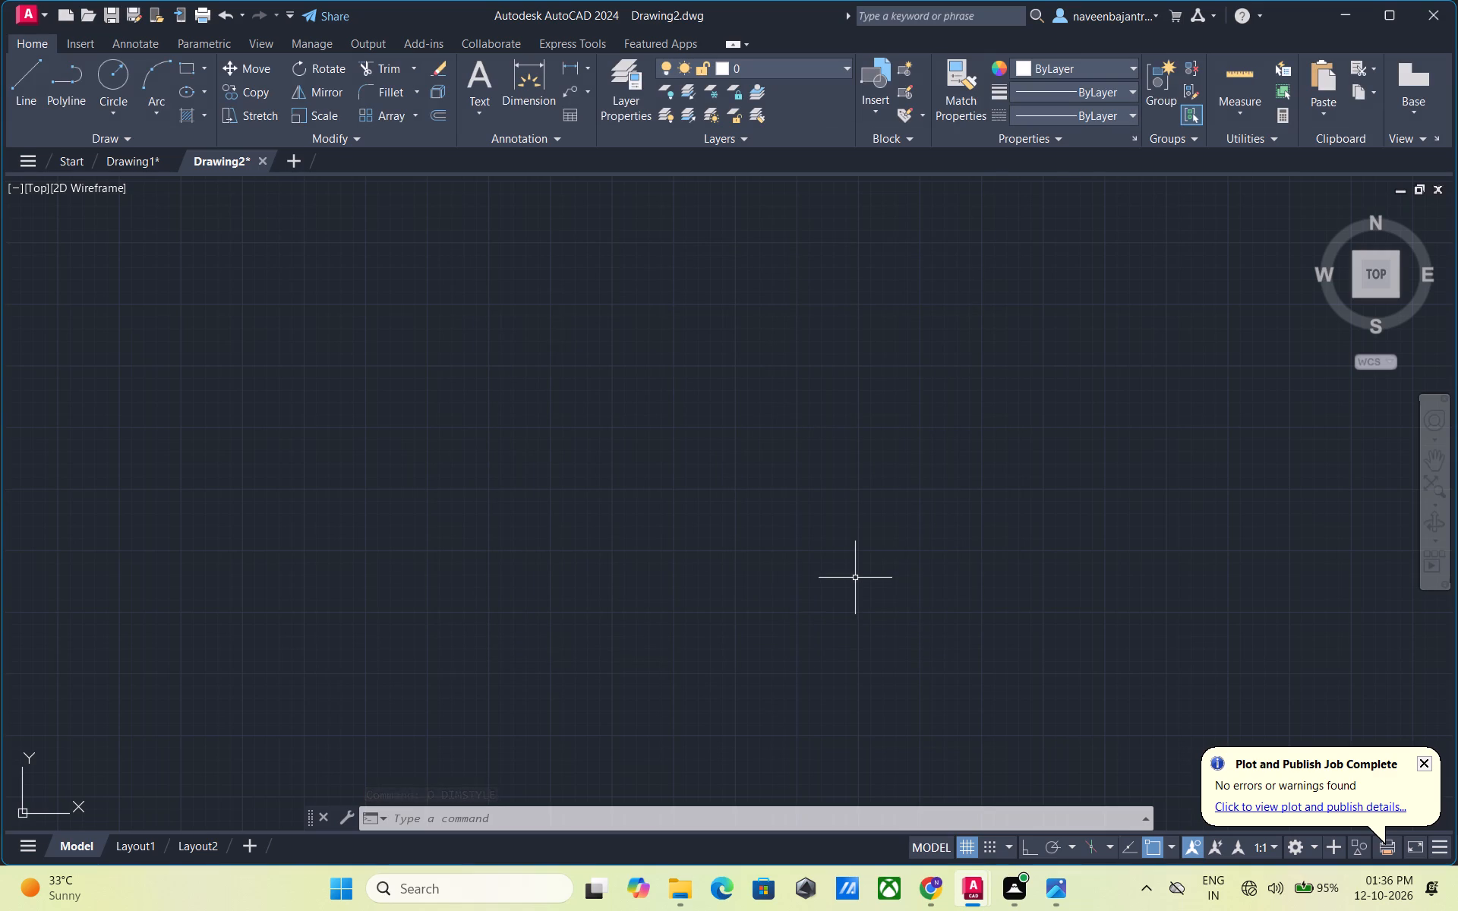
Start a line in empty space and, with Ortho on, draw a horizontal top edge 20'3" long toward positive X.
{"action": "scroll", "coordinate": [855, 578], "scroll_direction": "down", "scroll_amount": 2}
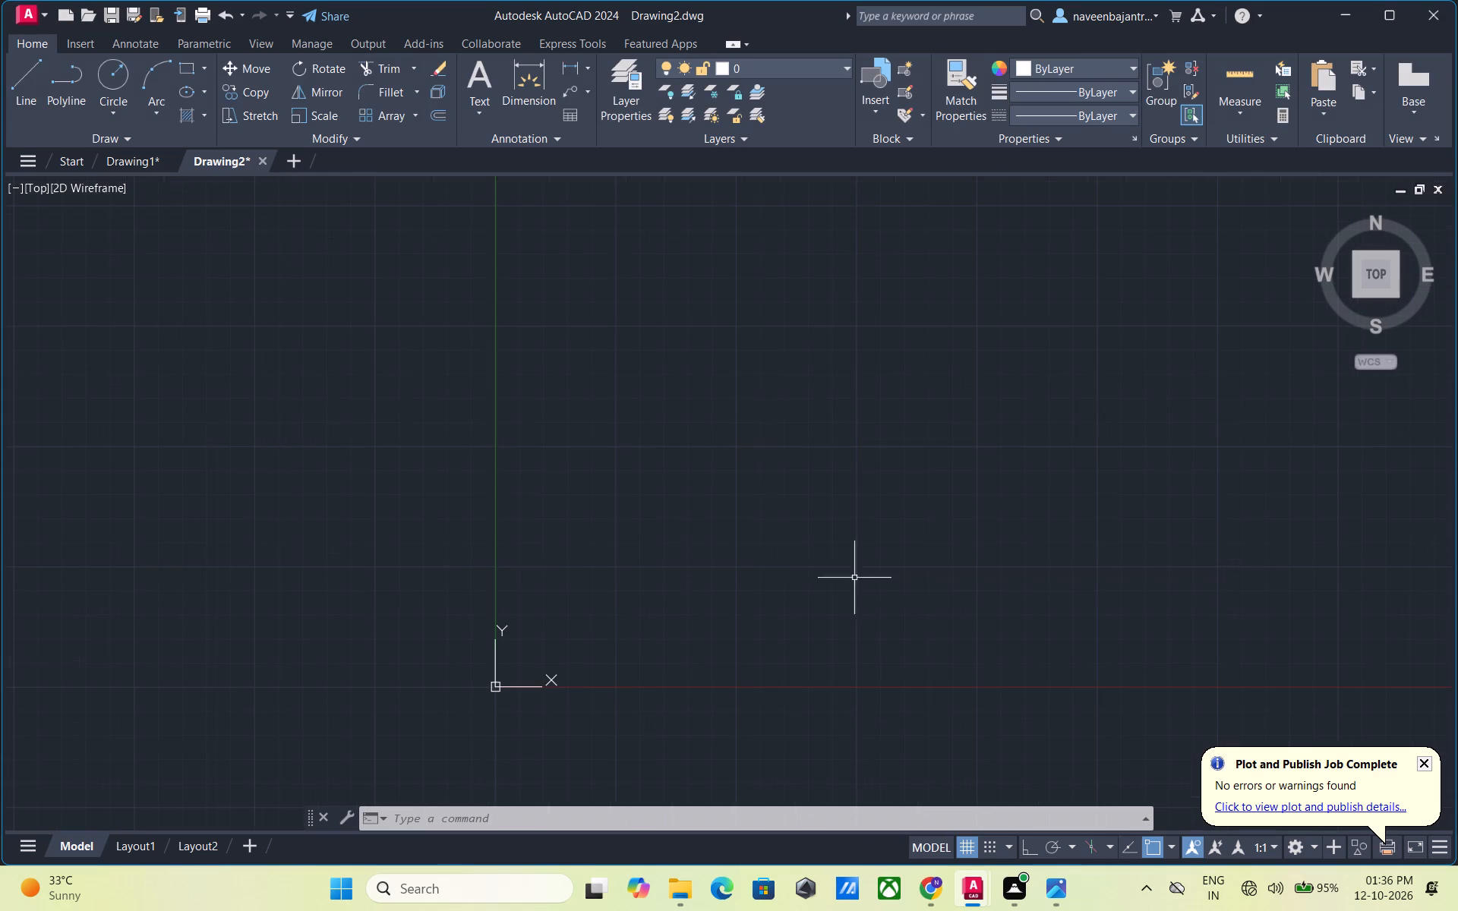
{"action": "middle_click_drag", "start_coordinate": [678, 453], "coordinate": [677, 455]}
{"action": "middle_click_drag", "start_coordinate": [677, 455], "coordinate": [509, 626]}
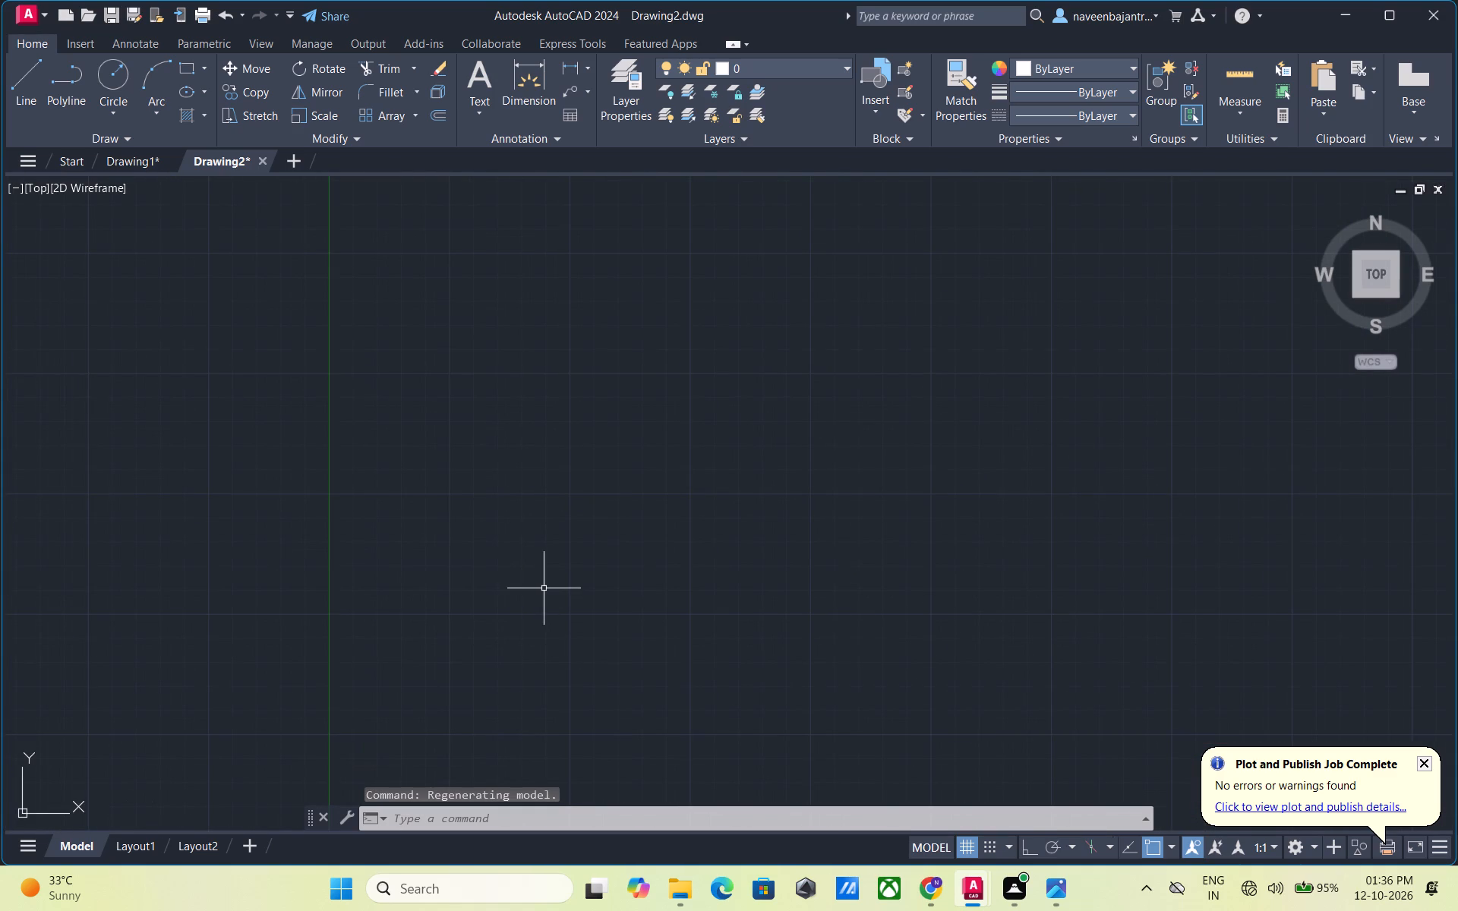
{"action": "key", "text": "Escape"}
{"action": "type", "text": "L"}
{"action": "key", "text": "space"}
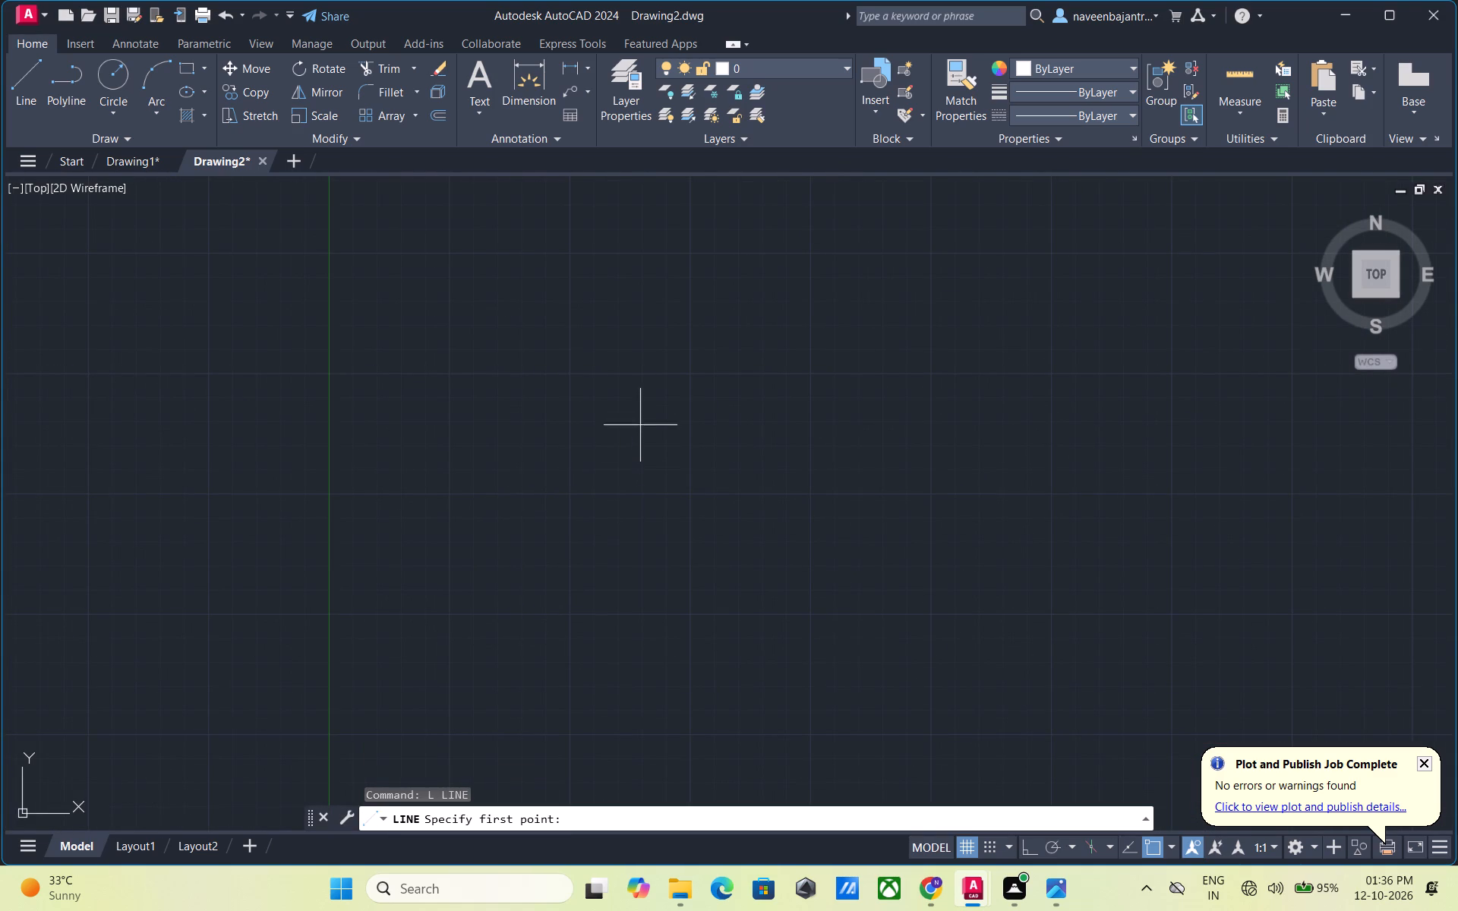
{"action": "left_click", "coordinate": [690, 374]}
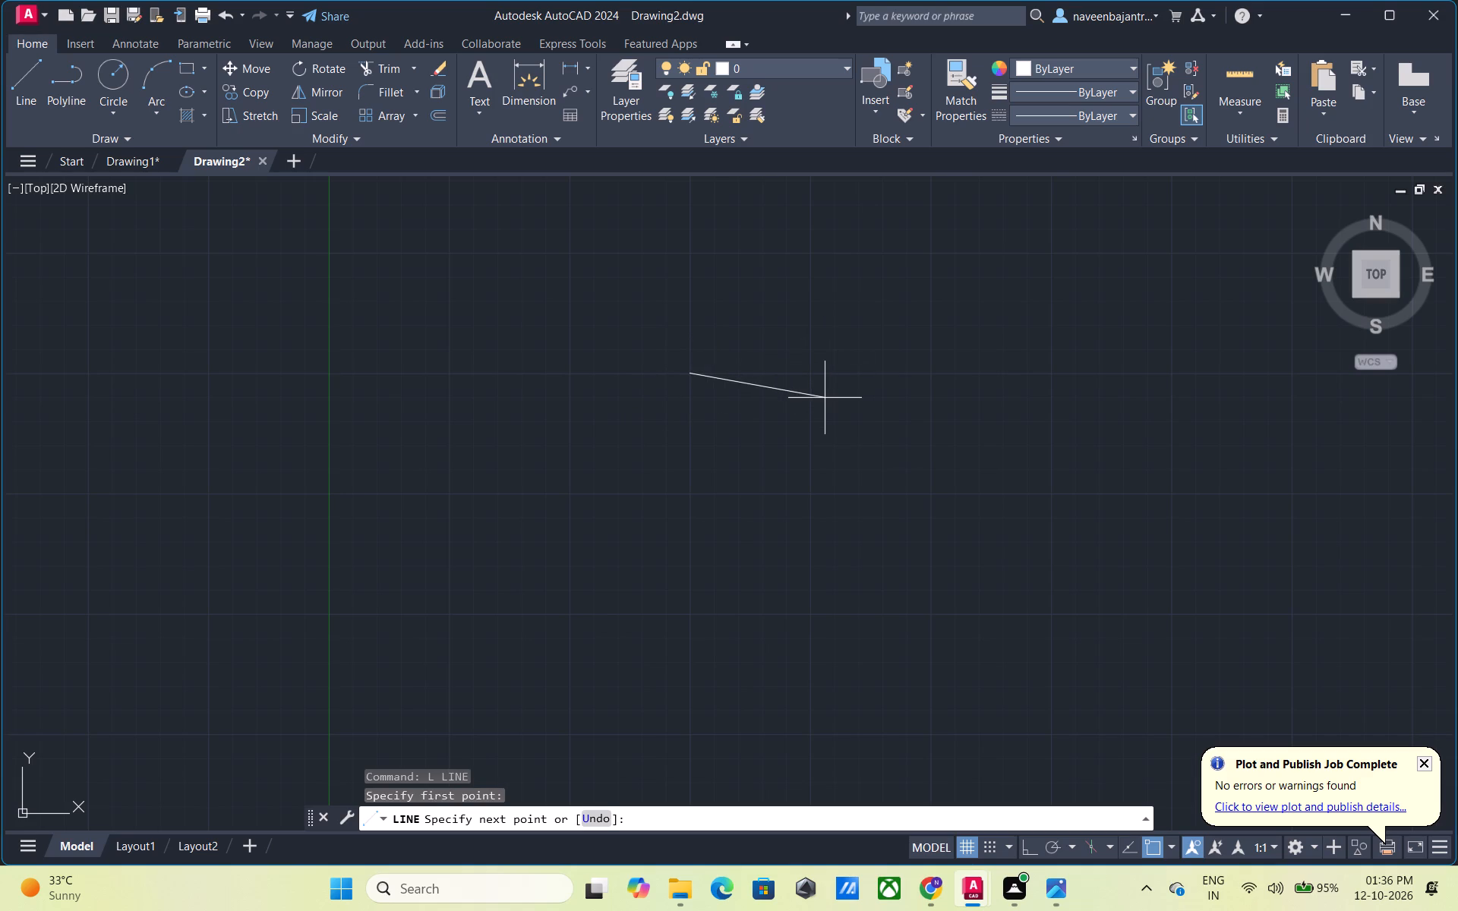
{"action": "key", "text": "F8"}
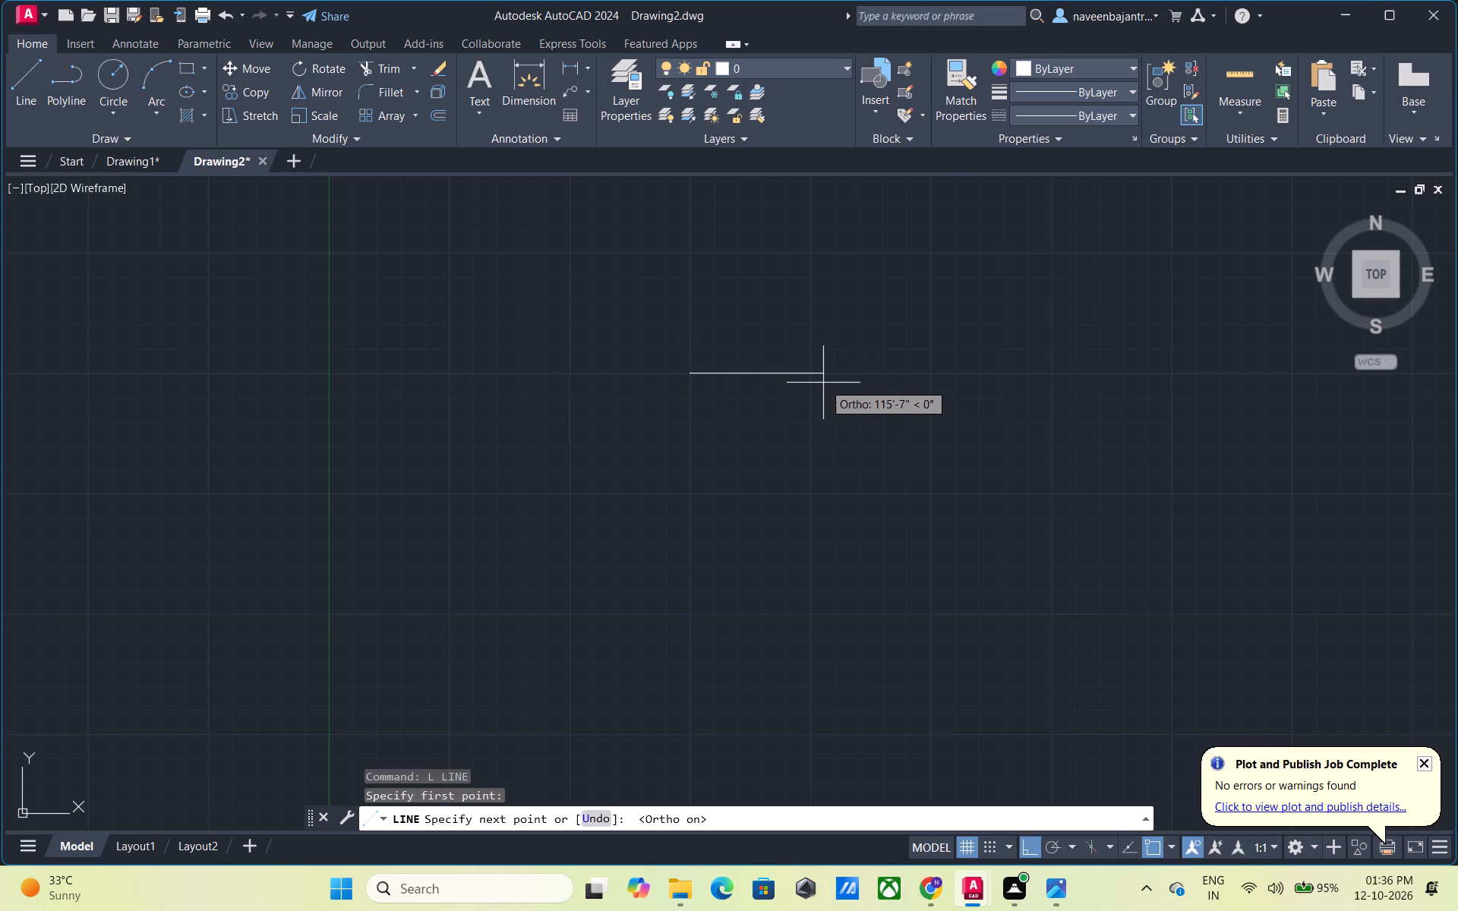
{"action": "type", "text": "20'3"}
{"action": "key", "text": "shift+quotedbl"}
{"action": "key", "text": "Return"}
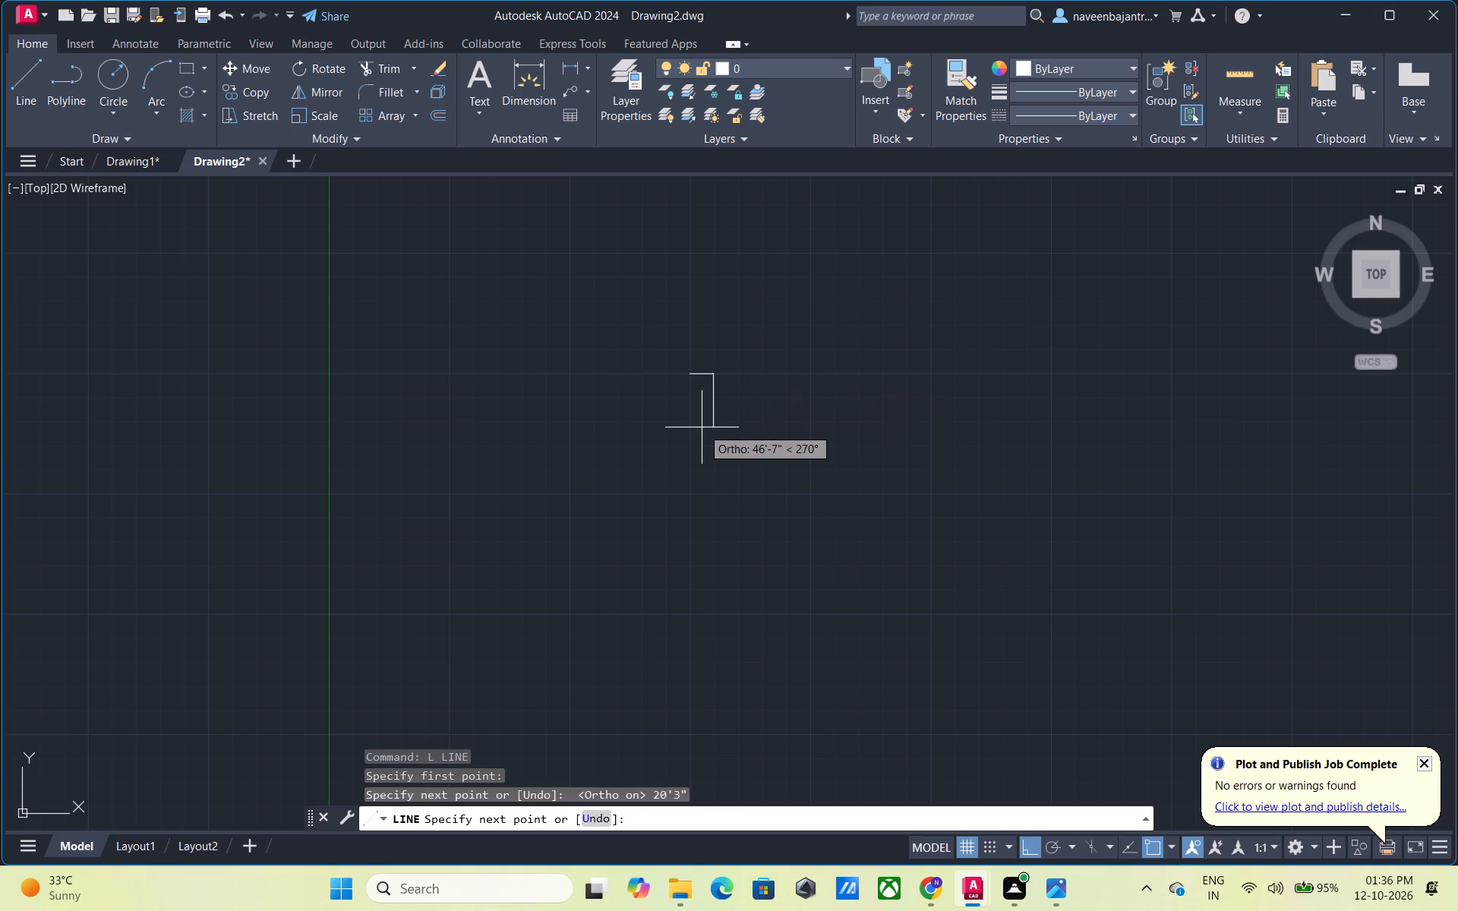
Complete the rectangular outline with a 46' segment downward, a 20'3" segment back, and a closing segment to the start point.
{"action": "scroll", "coordinate": [702, 427], "scroll_direction": "up", "scroll_amount": 2}
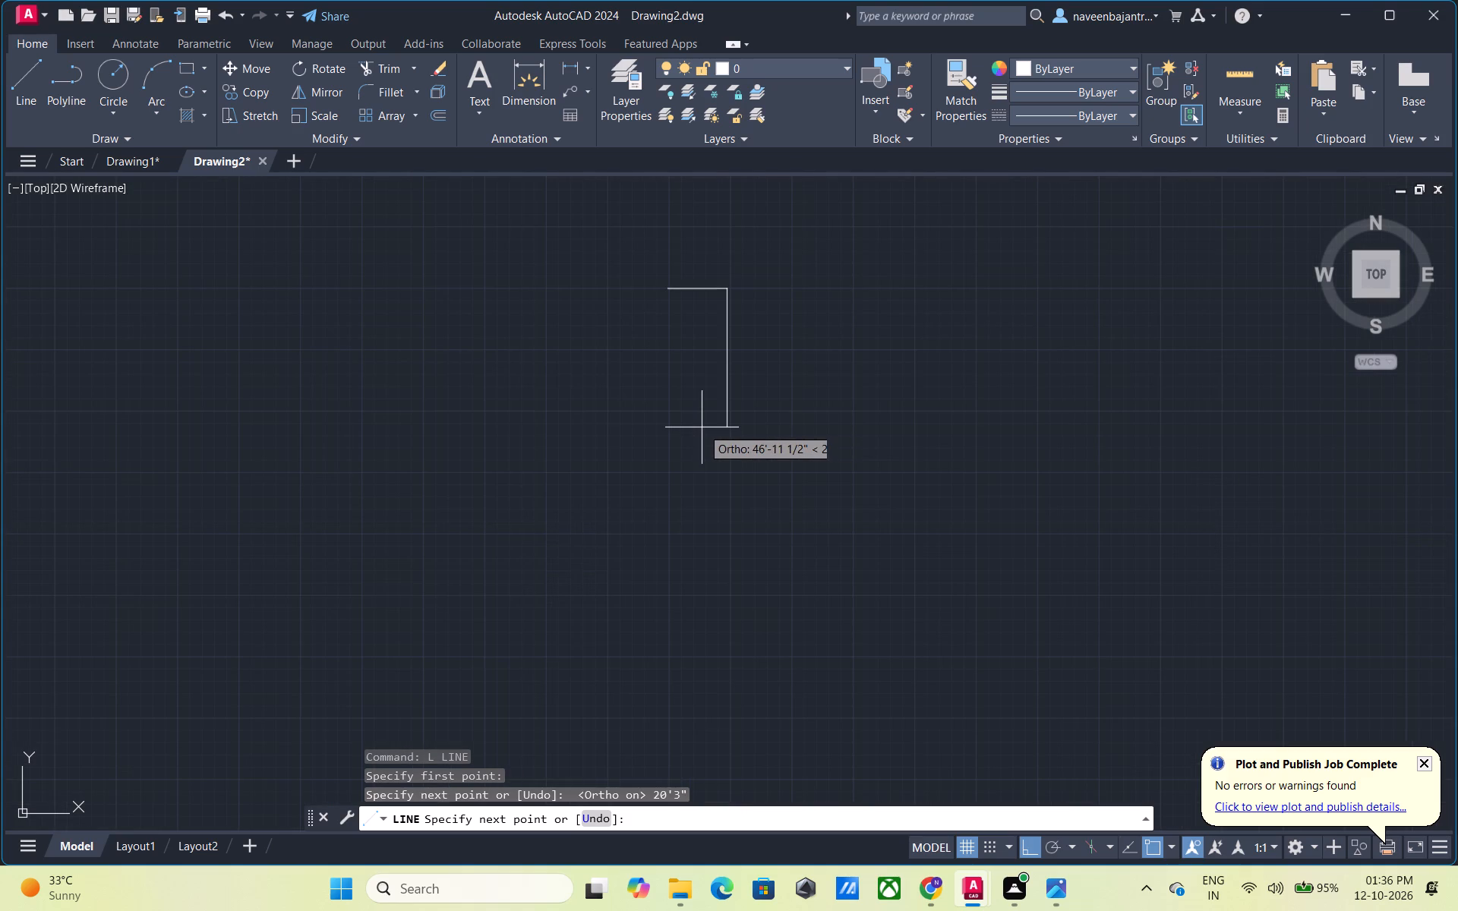
{"action": "type", "text": "46'"}
{"action": "key", "text": "Return"}
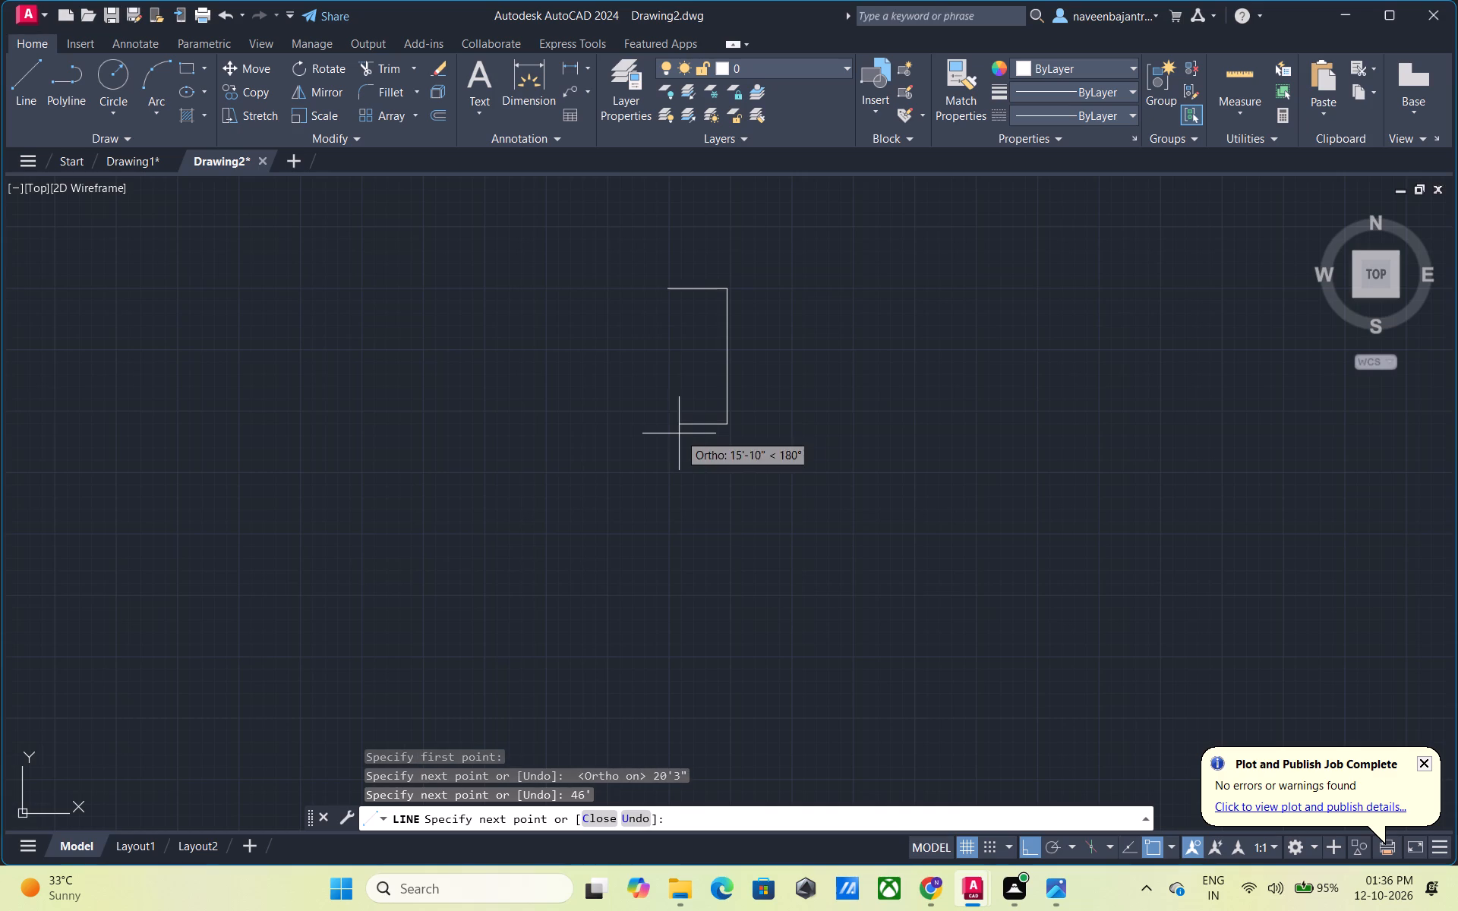
{"action": "type", "text": "20"}
{"action": "key", "text": "apostrophe"}
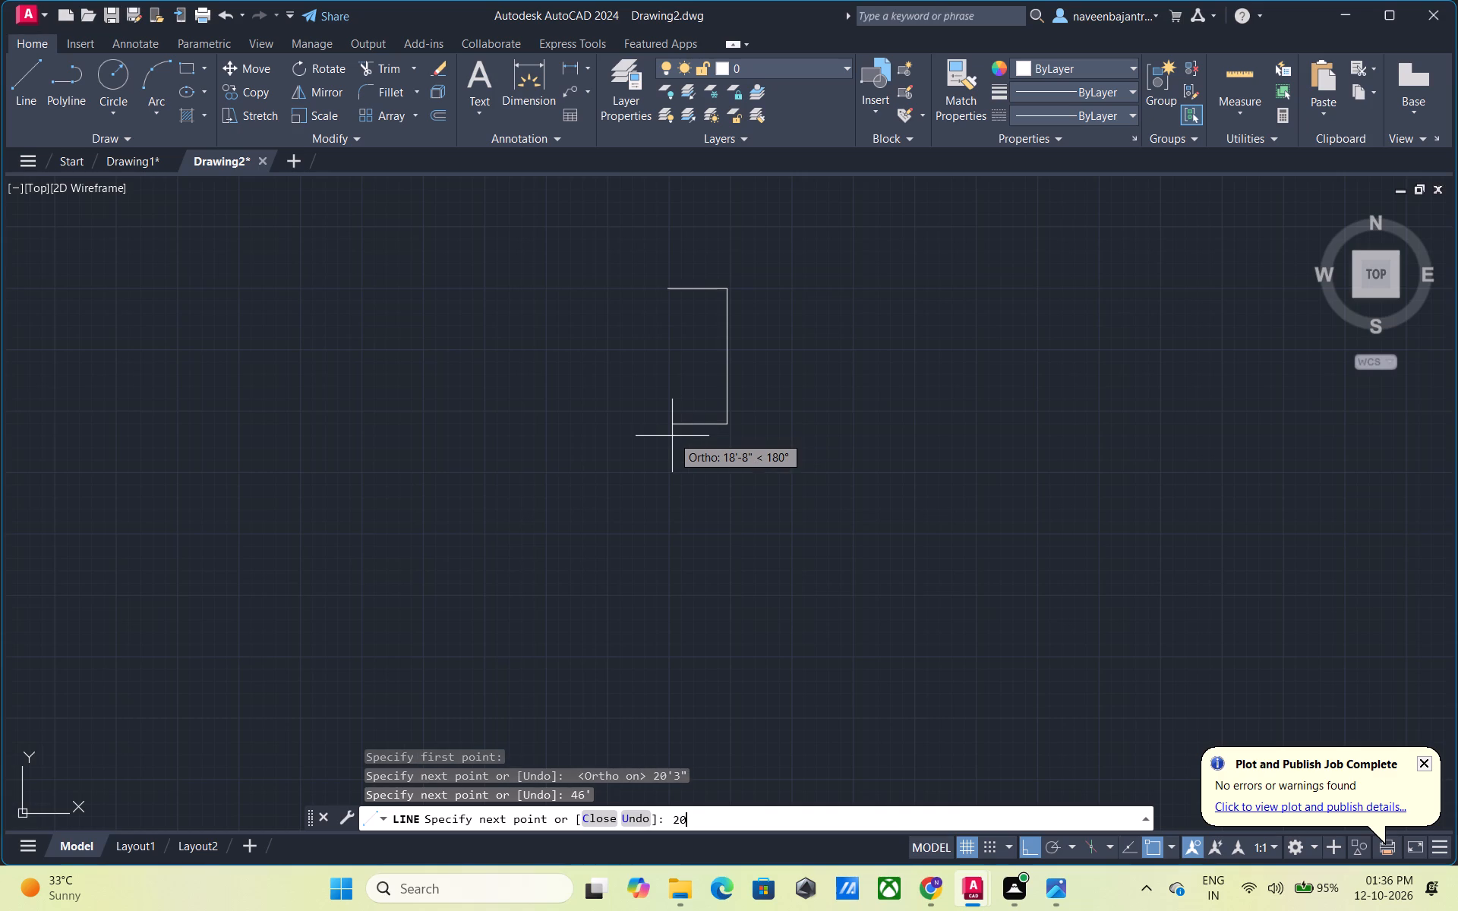
{"action": "key", "text": "3"}
{"action": "key", "text": "shift+quotedbl"}
{"action": "key", "text": "Return"}
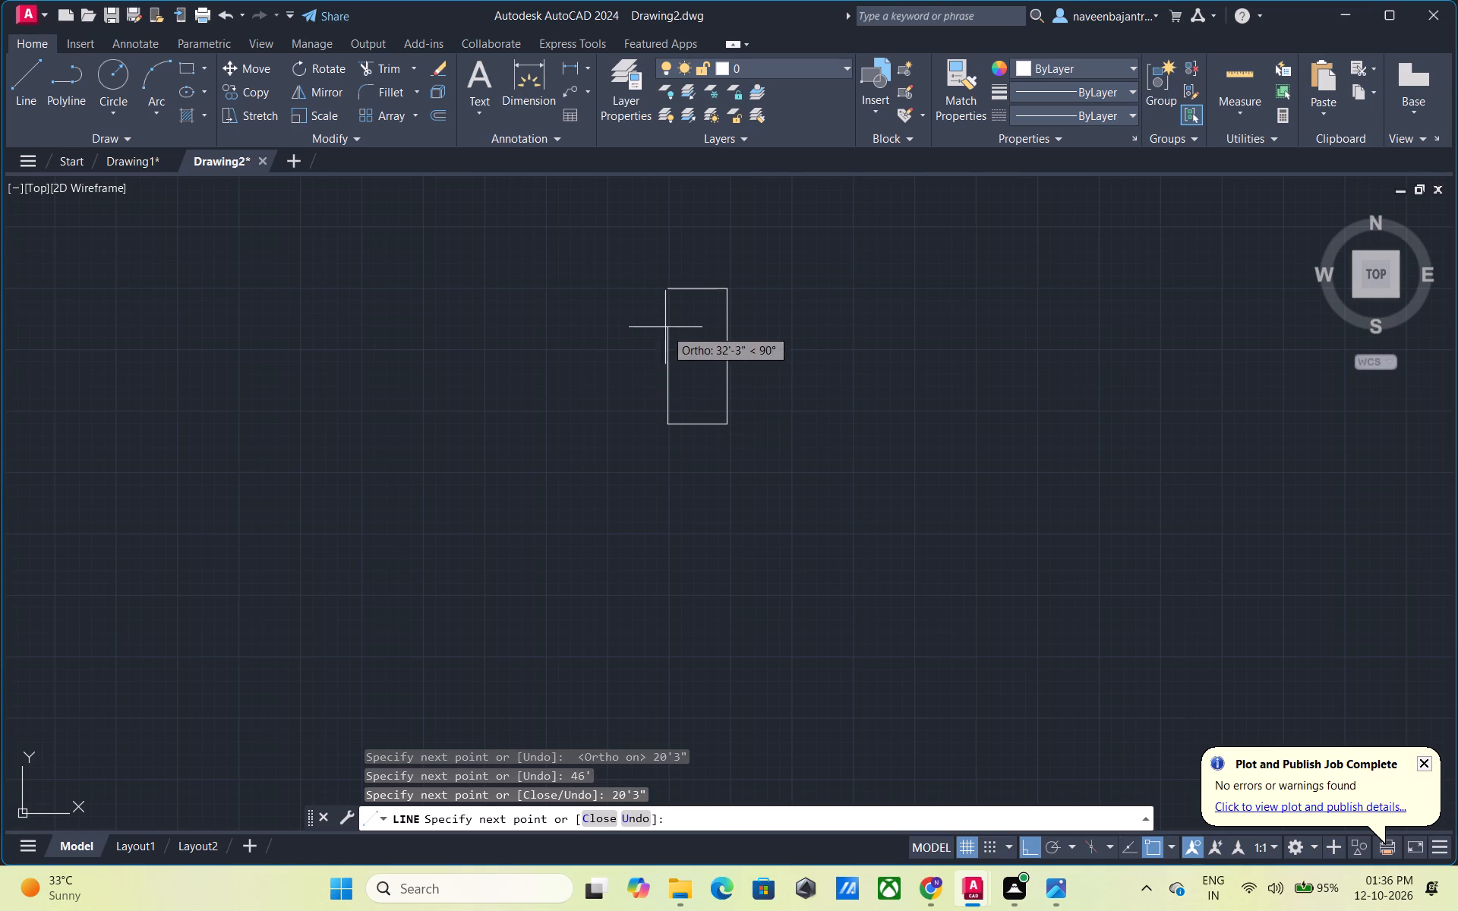
{"action": "left_click", "coordinate": [671, 292]}
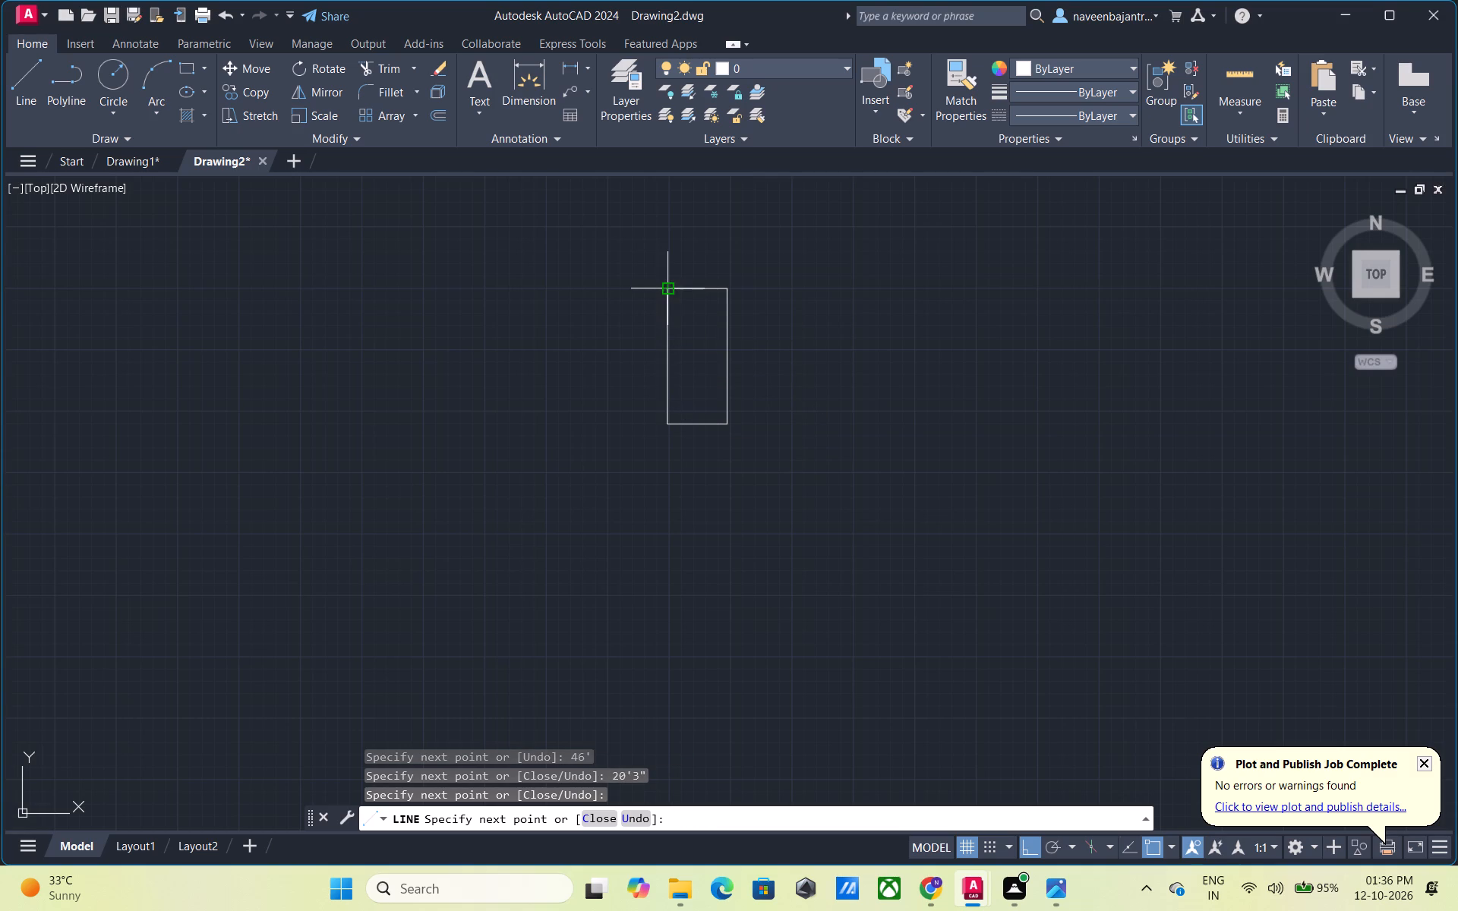
{"action": "key", "text": "Escape"}
Check the length of the rectangle's top edge with a dimension preview, without placing the dimension.
{"action": "scroll", "coordinate": [836, 569], "scroll_direction": "down", "scroll_amount": 2}
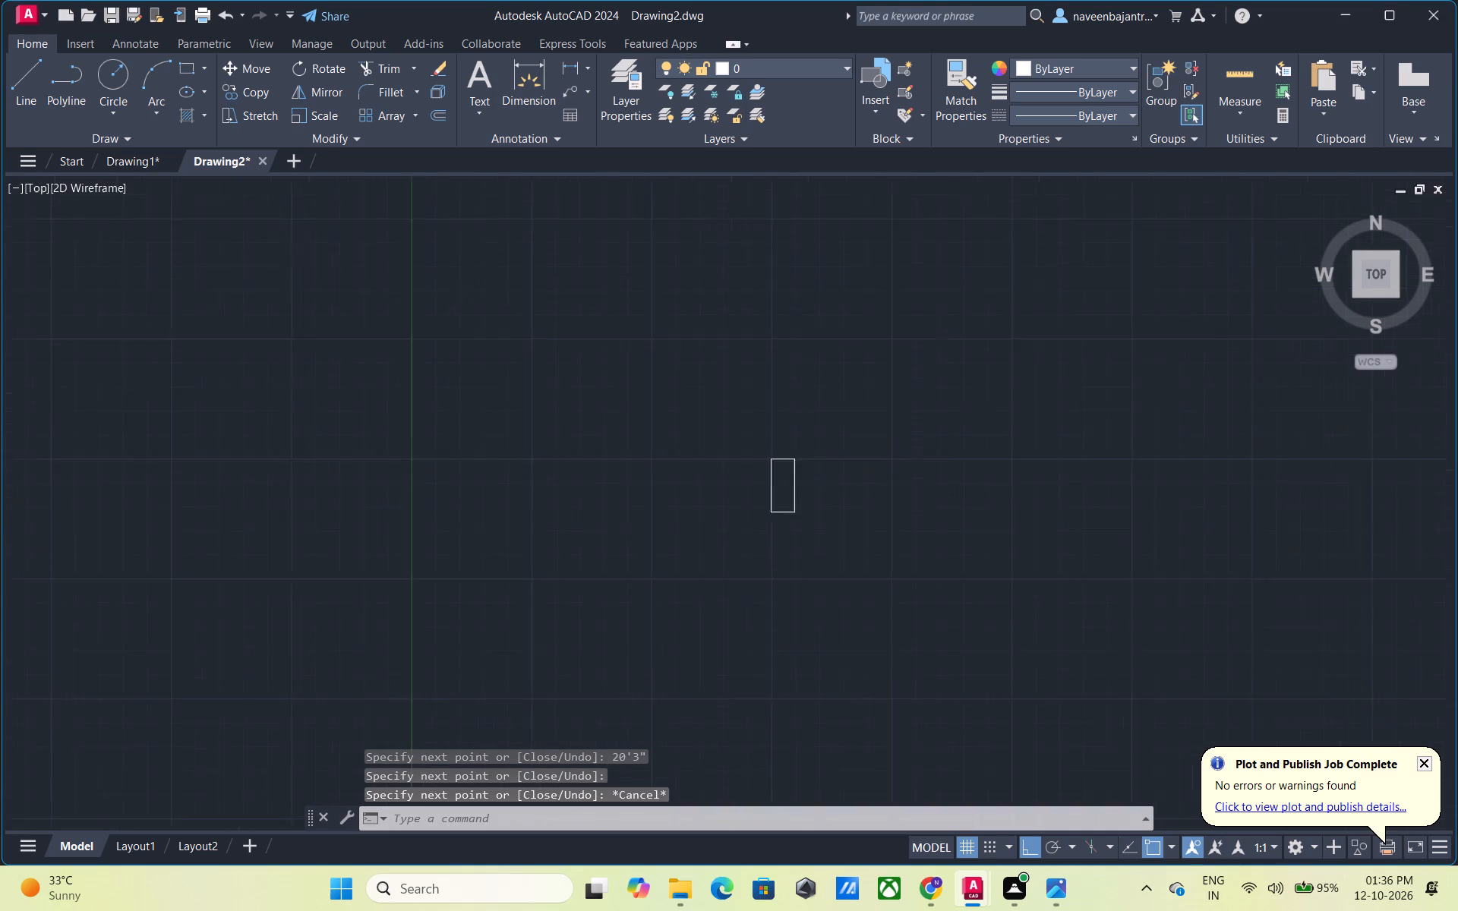
{"action": "scroll", "coordinate": [838, 569], "scroll_direction": "down", "scroll_amount": 2}
{"action": "middle_click_drag", "start_coordinate": [852, 570], "coordinate": [766, 605]}
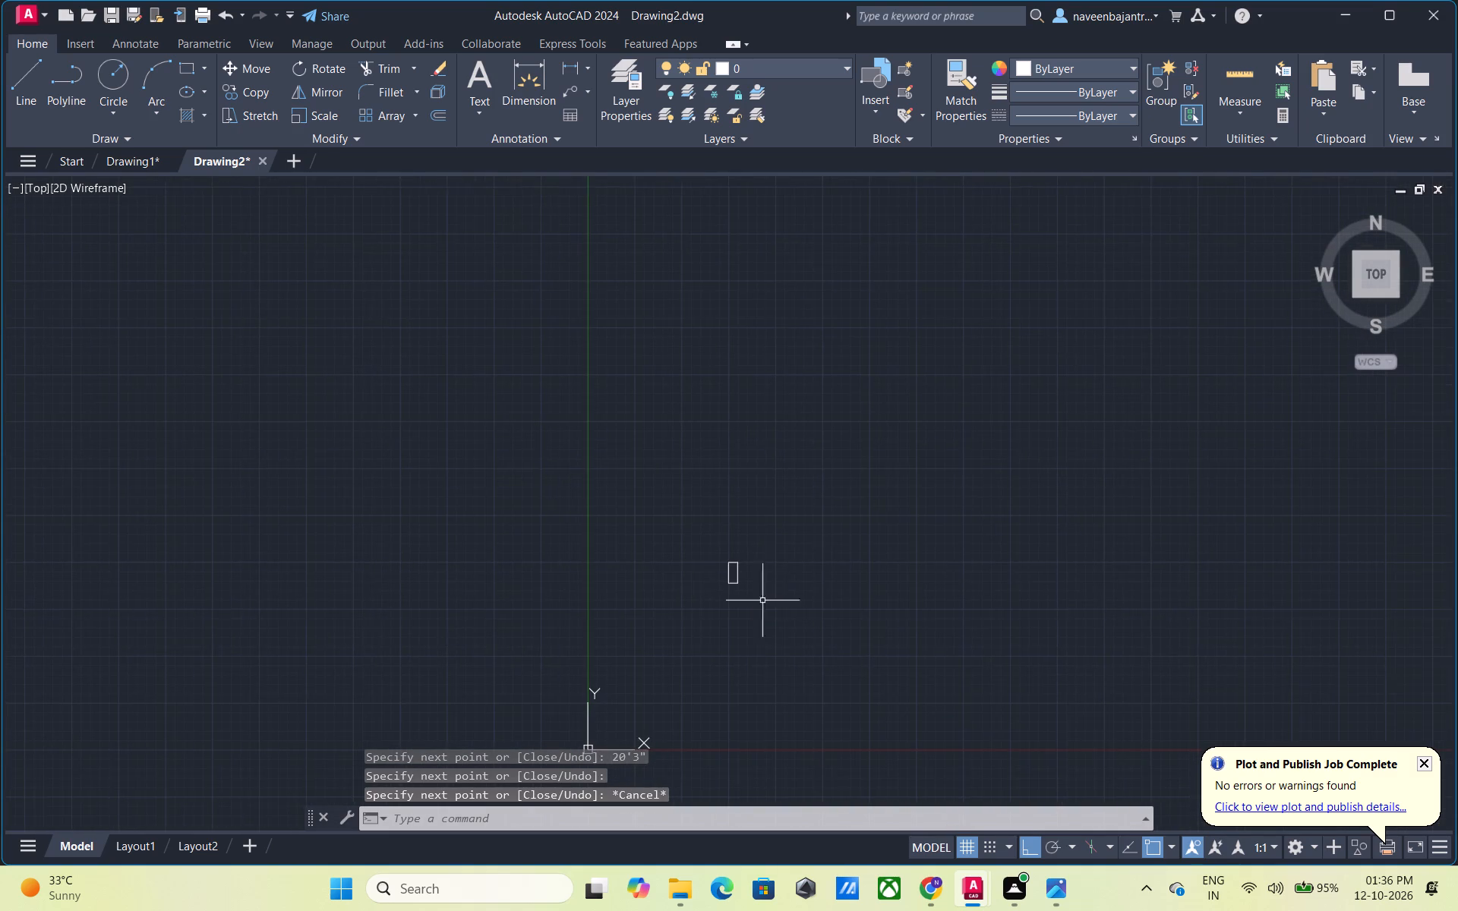
{"action": "scroll", "coordinate": [702, 588], "scroll_direction": "up", "scroll_amount": 5}
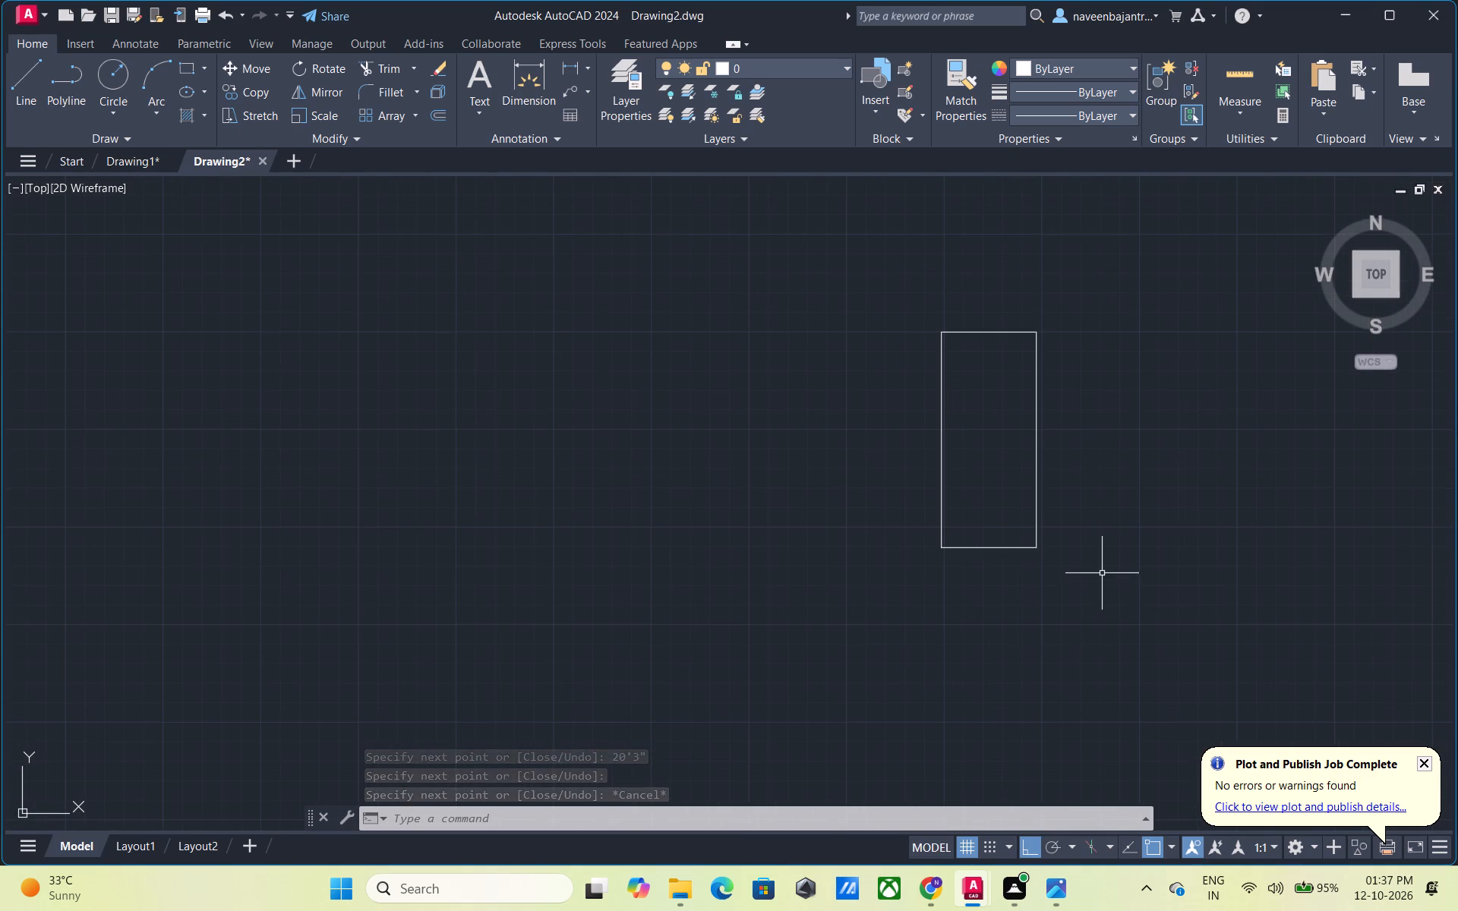
{"action": "scroll", "coordinate": [1102, 569], "scroll_direction": "up", "scroll_amount": 1}
{"action": "middle_click_drag", "start_coordinate": [1109, 502], "coordinate": [945, 673]}
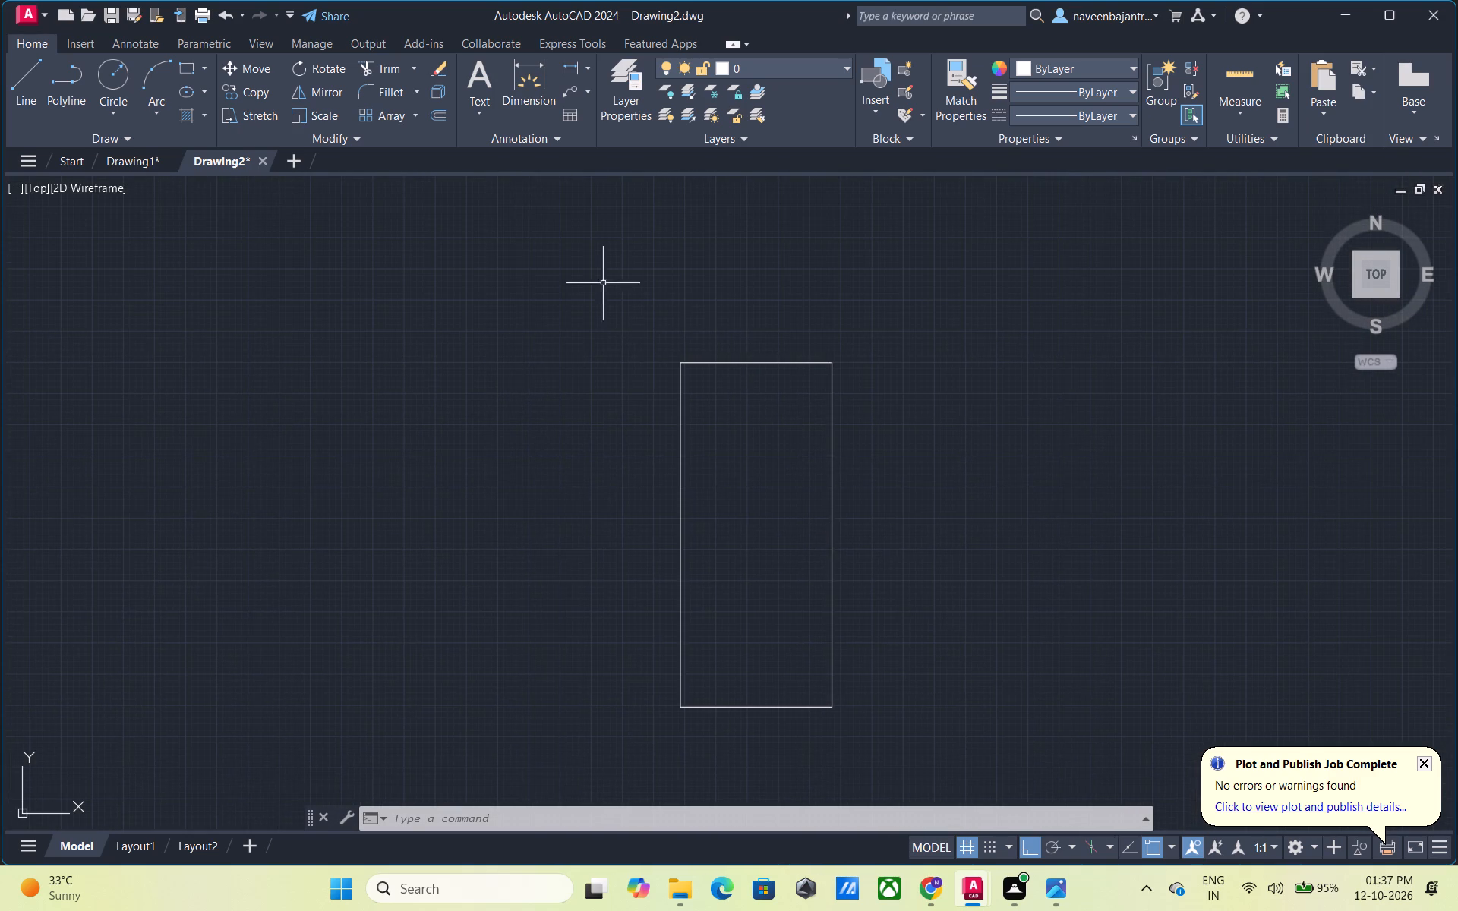
{"action": "left_click", "coordinate": [541, 84]}
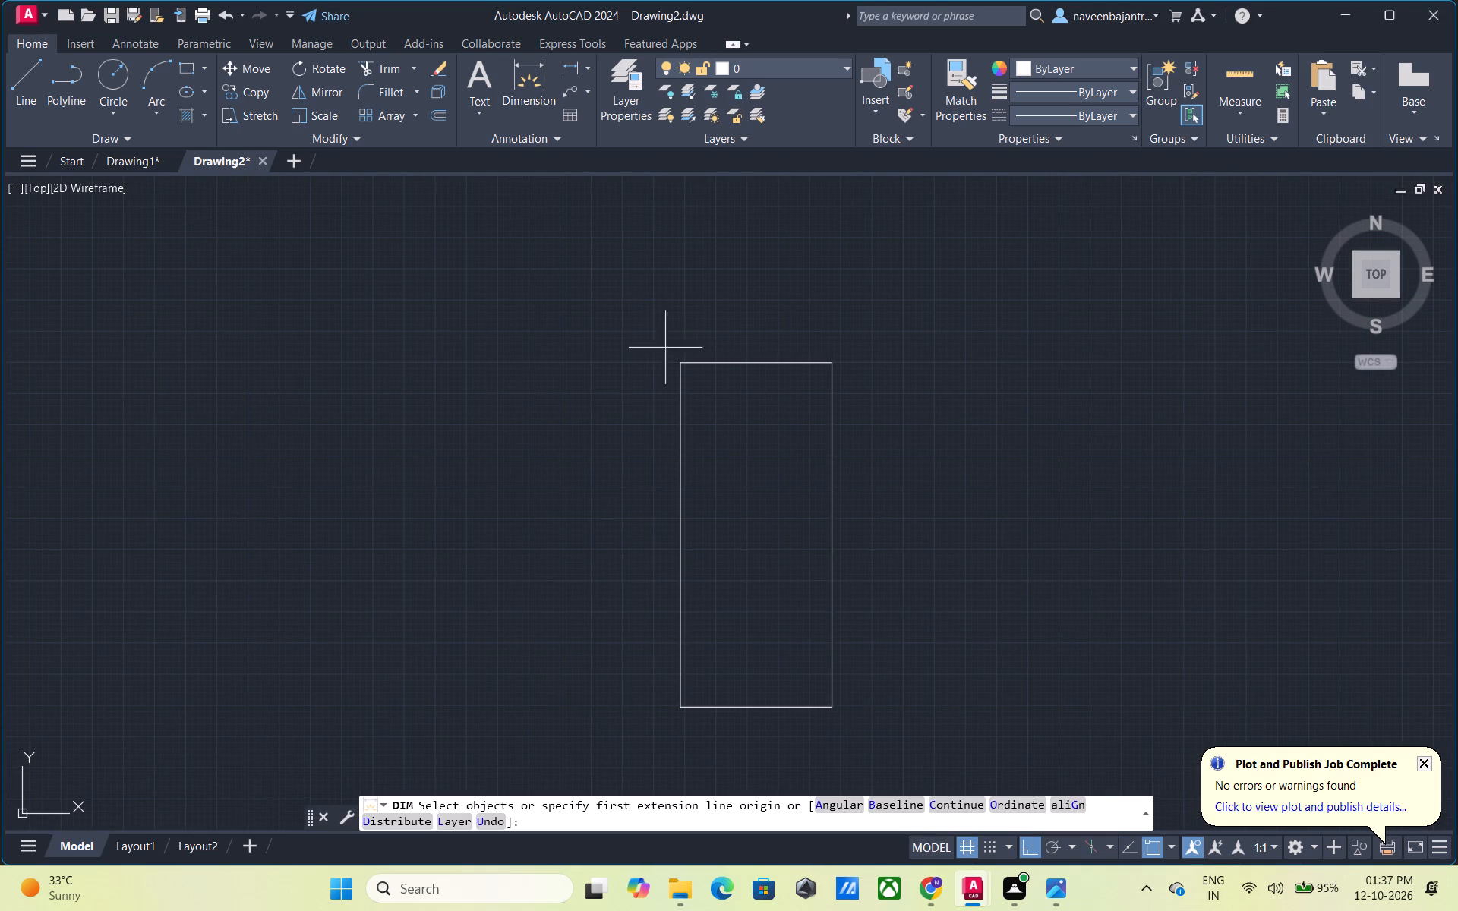
{"action": "left_click", "coordinate": [679, 364]}
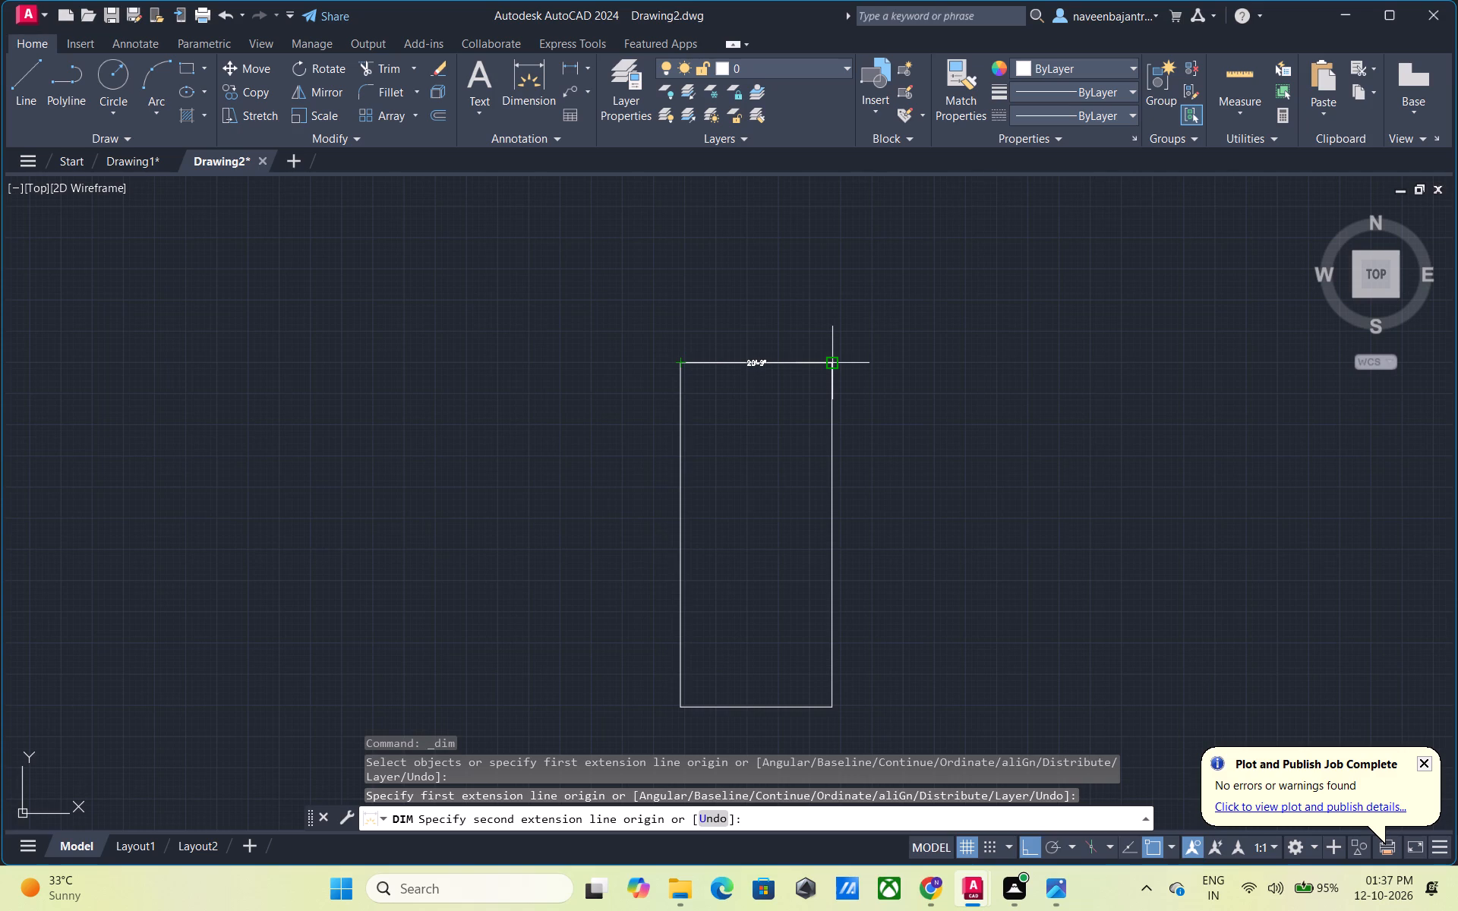
{"action": "scroll", "coordinate": [831, 367], "scroll_direction": "up", "scroll_amount": 3}
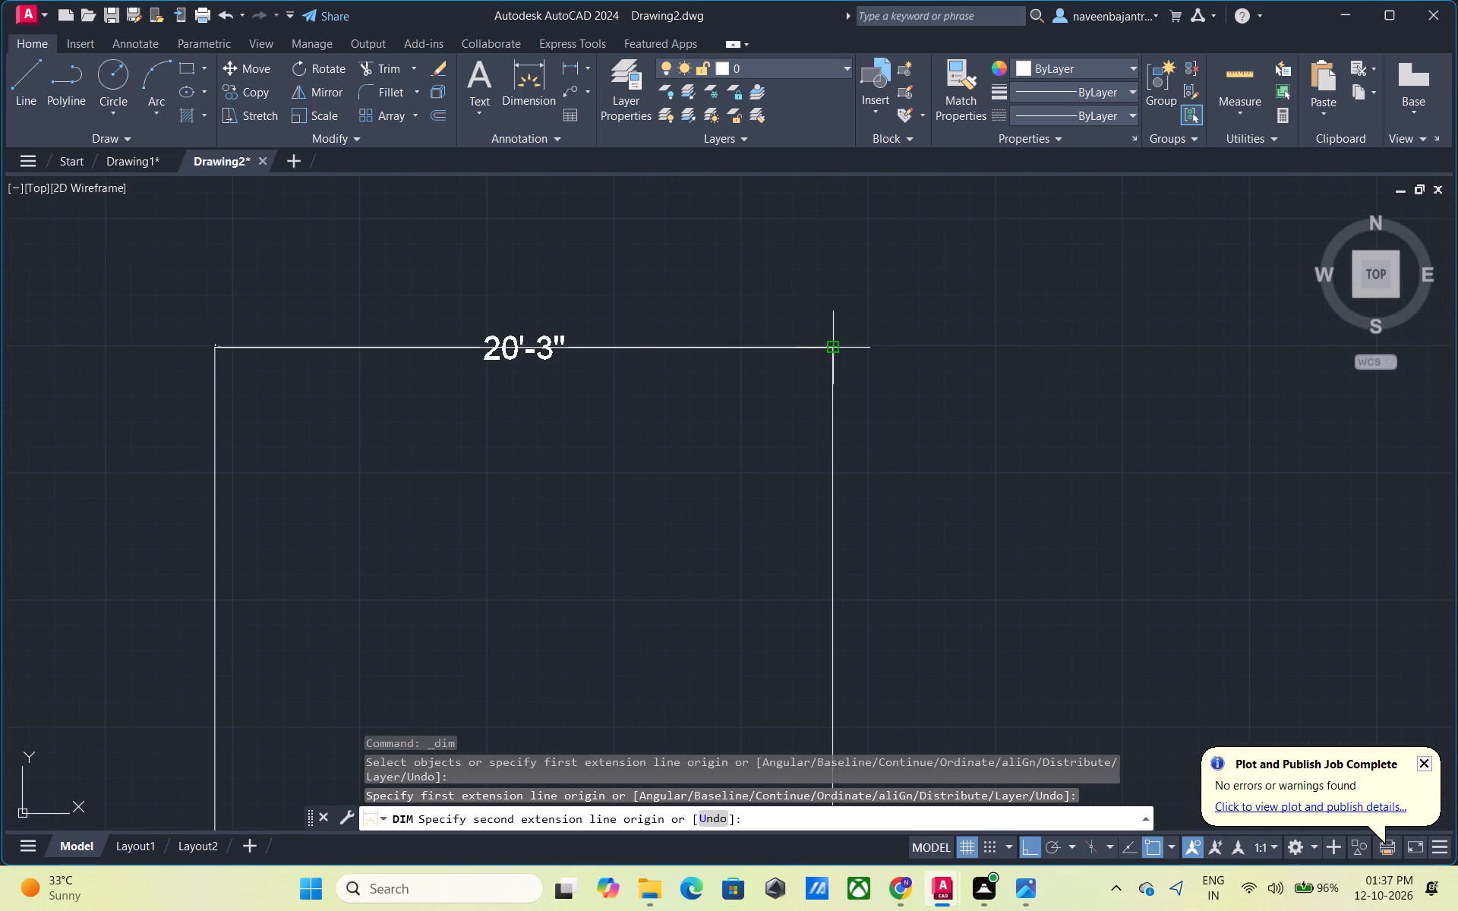
{"action": "key", "text": "Escape"}
Check the length of the rectangle's right edge with a dimension preview, without placing the dimension.
{"action": "scroll", "coordinate": [878, 444], "scroll_direction": "down", "scroll_amount": 2}
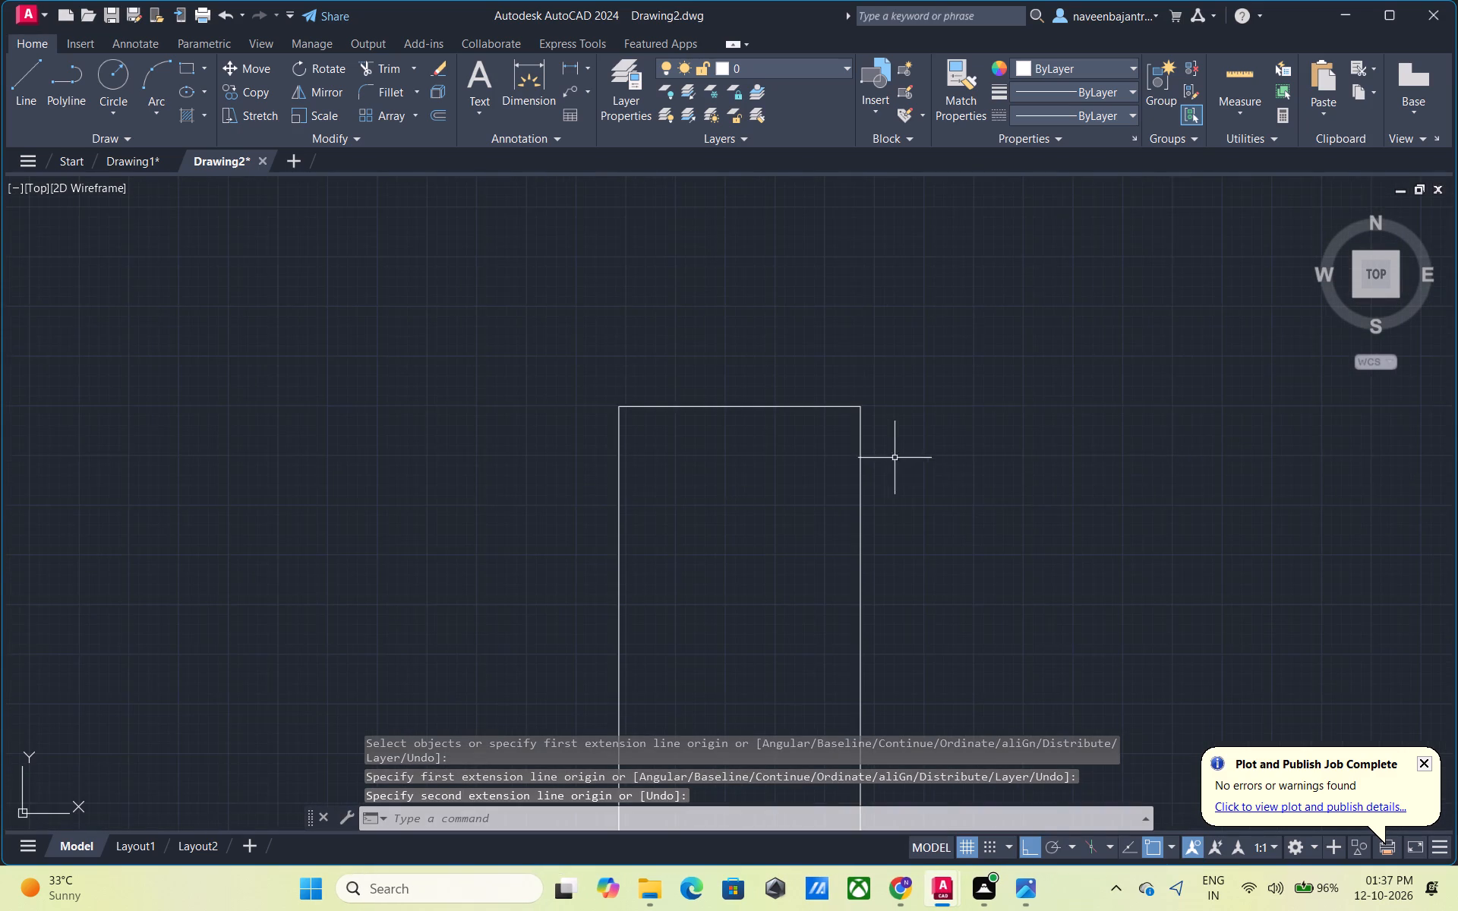
{"action": "scroll", "coordinate": [905, 481], "scroll_direction": "down", "scroll_amount": 1}
{"action": "middle_click_drag", "start_coordinate": [905, 481], "coordinate": [823, 345]}
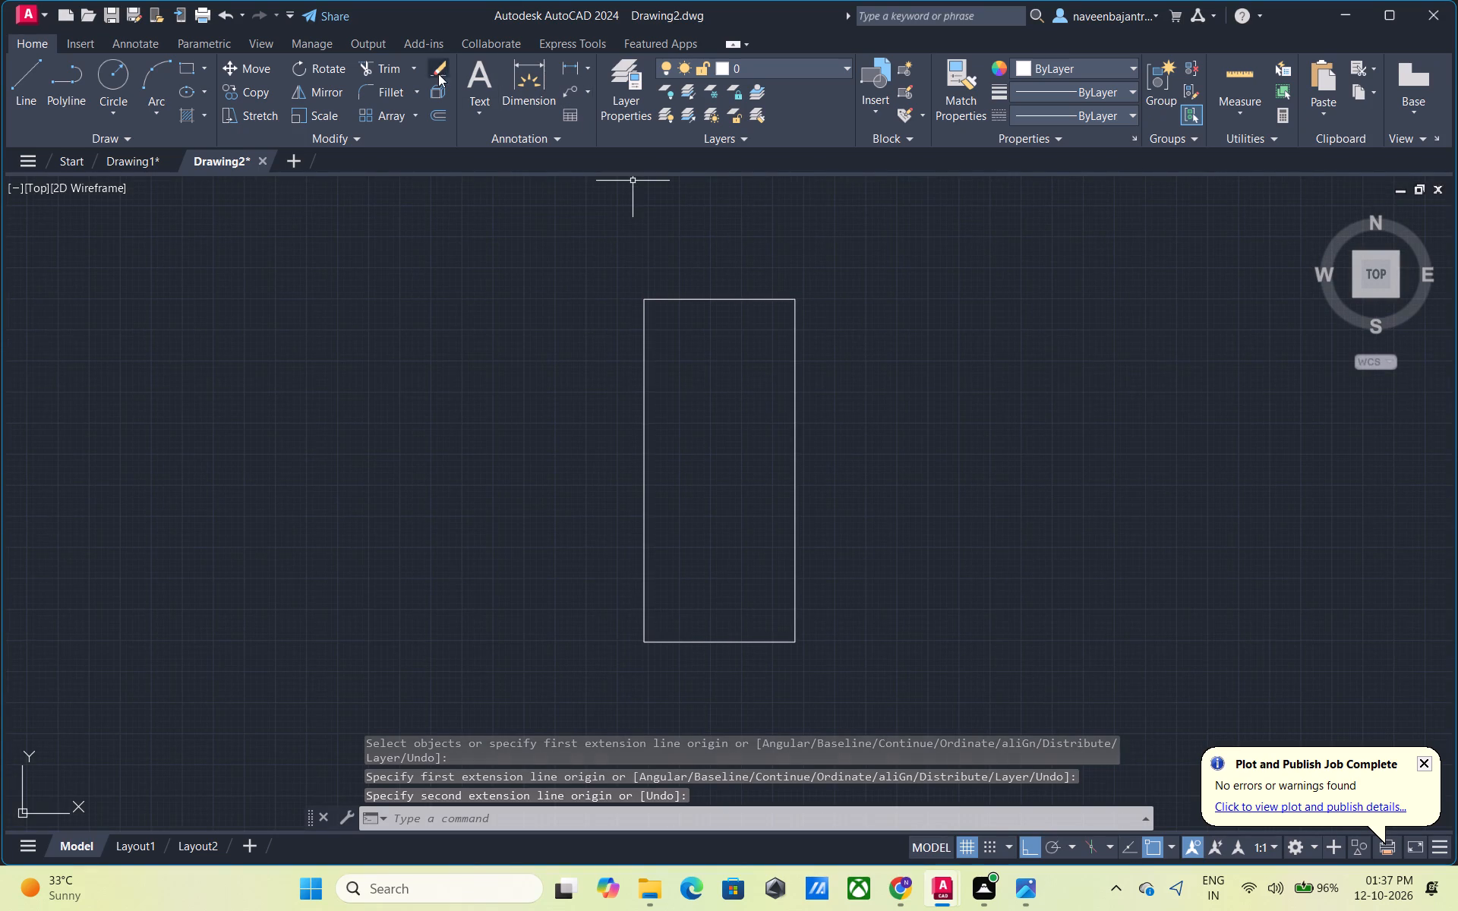
{"action": "left_click", "coordinate": [545, 87]}
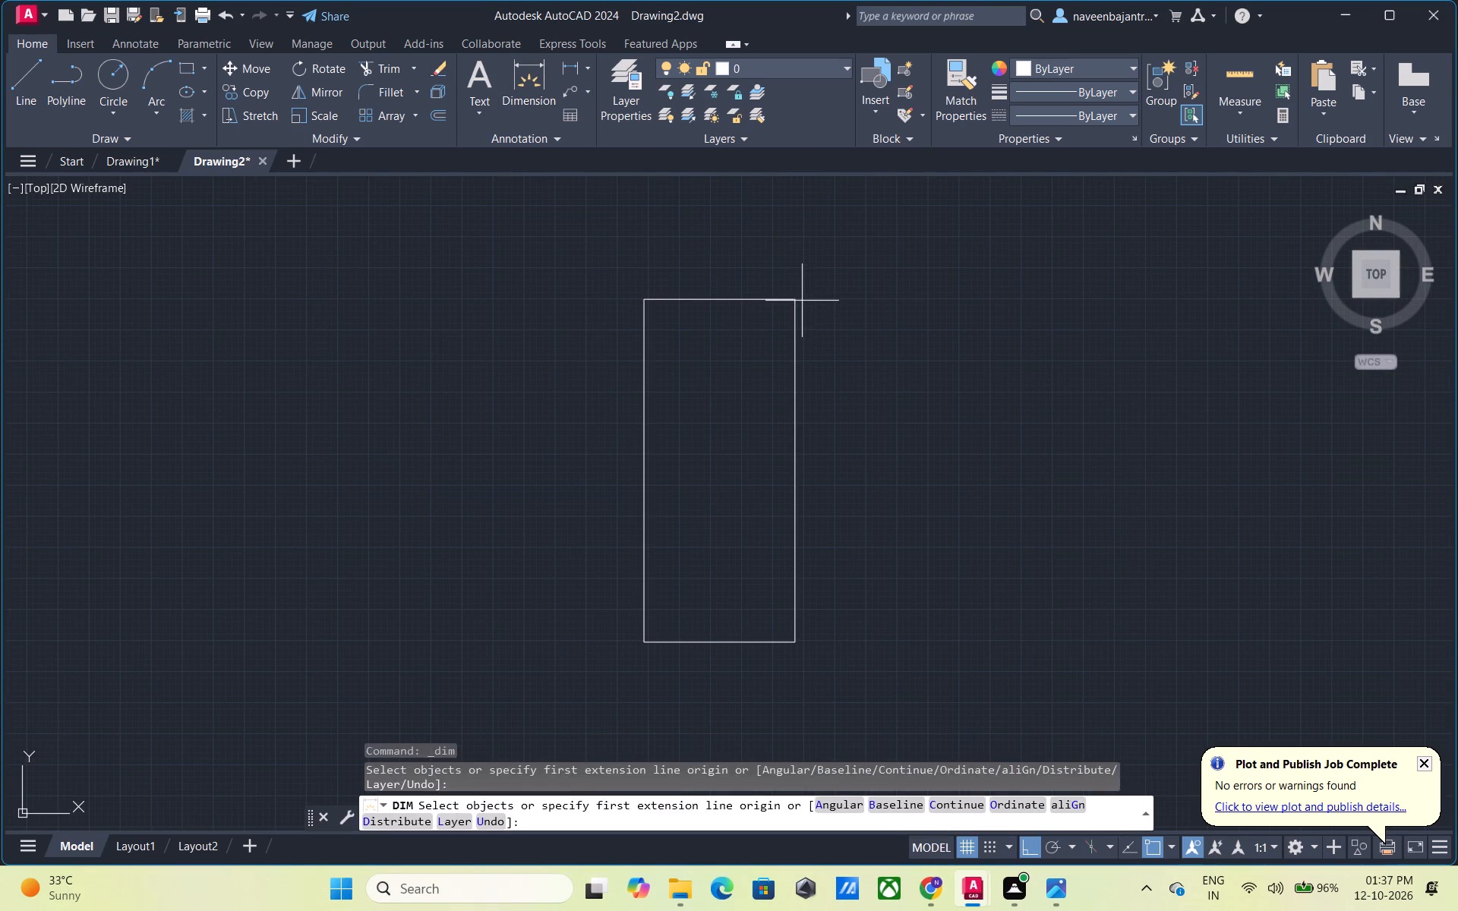
{"action": "left_click", "coordinate": [798, 301]}
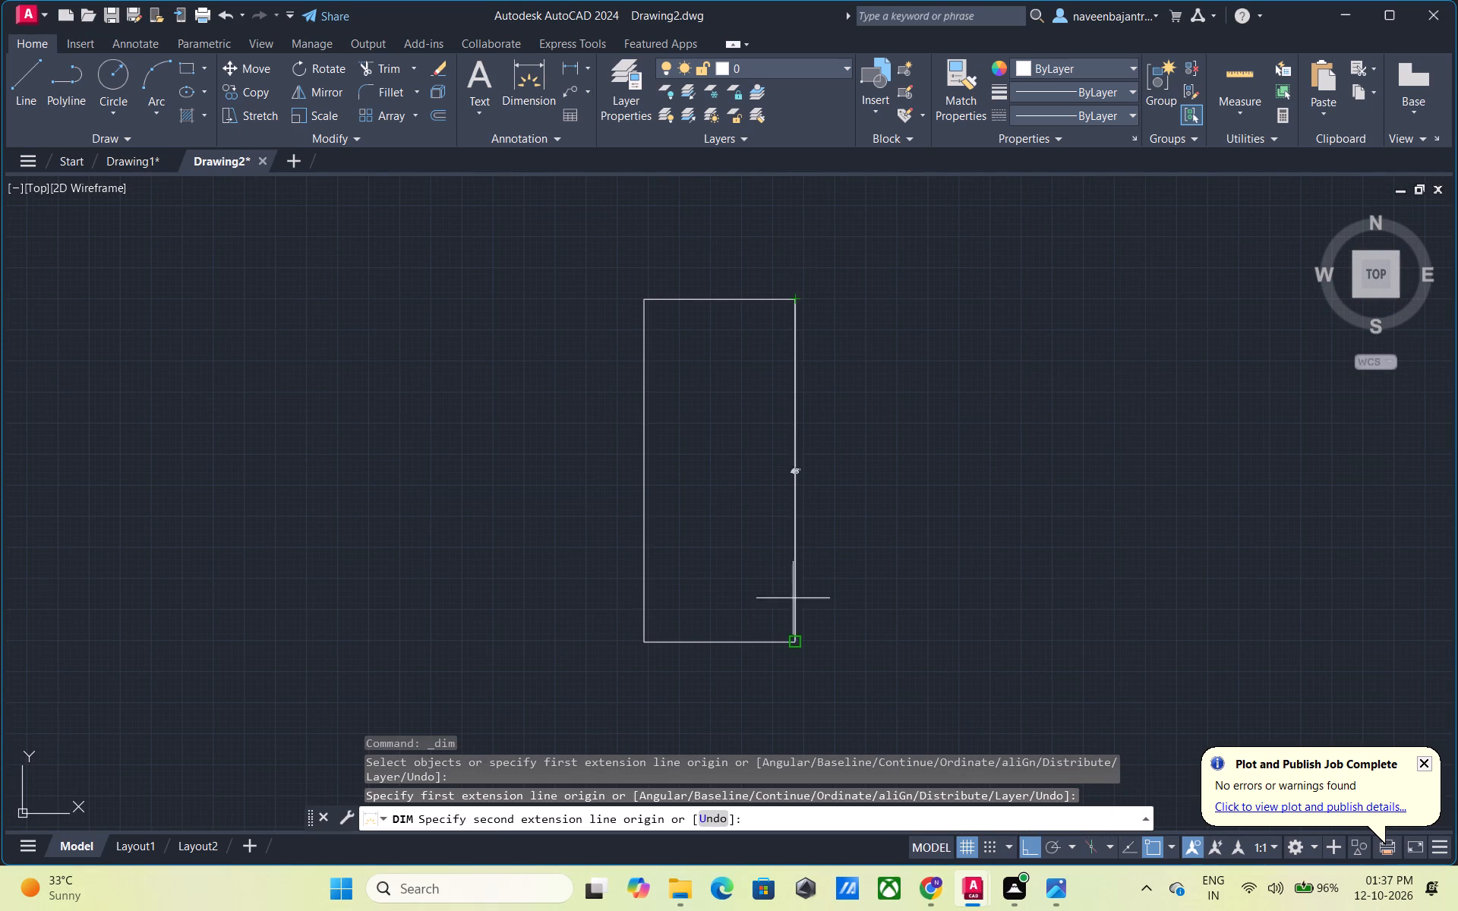
{"action": "left_click", "coordinate": [797, 641]}
{"action": "scroll", "coordinate": [847, 634], "scroll_direction": "up", "scroll_amount": 2}
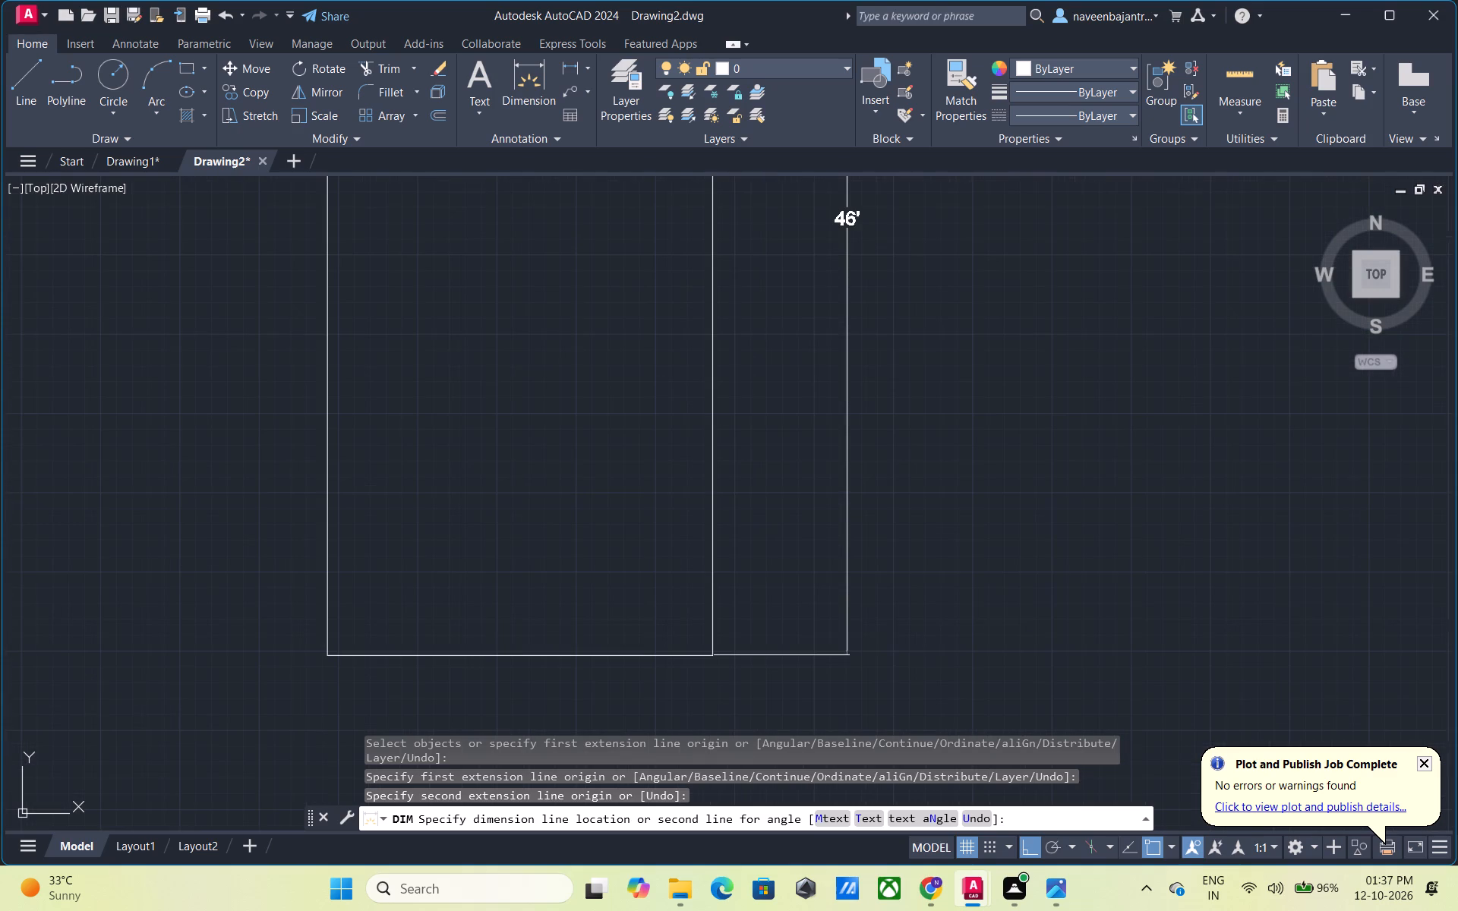
{"action": "key", "text": "Escape"}
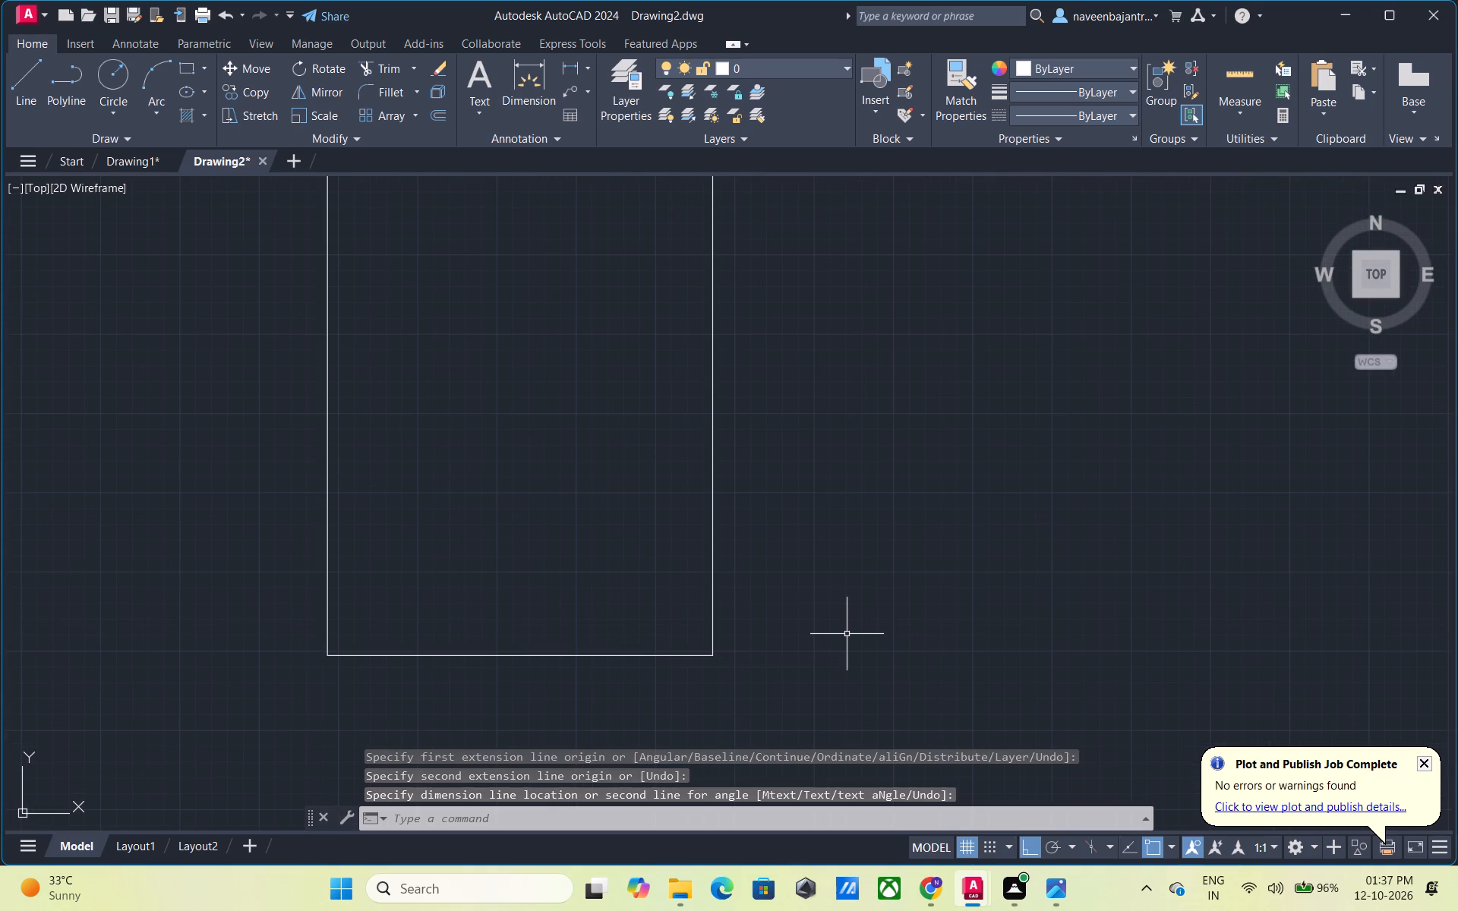
Offset the rectangle's left edge 9" toward the inside, using the Through option.
{"action": "scroll", "coordinate": [847, 634], "scroll_direction": "down", "scroll_amount": 2}
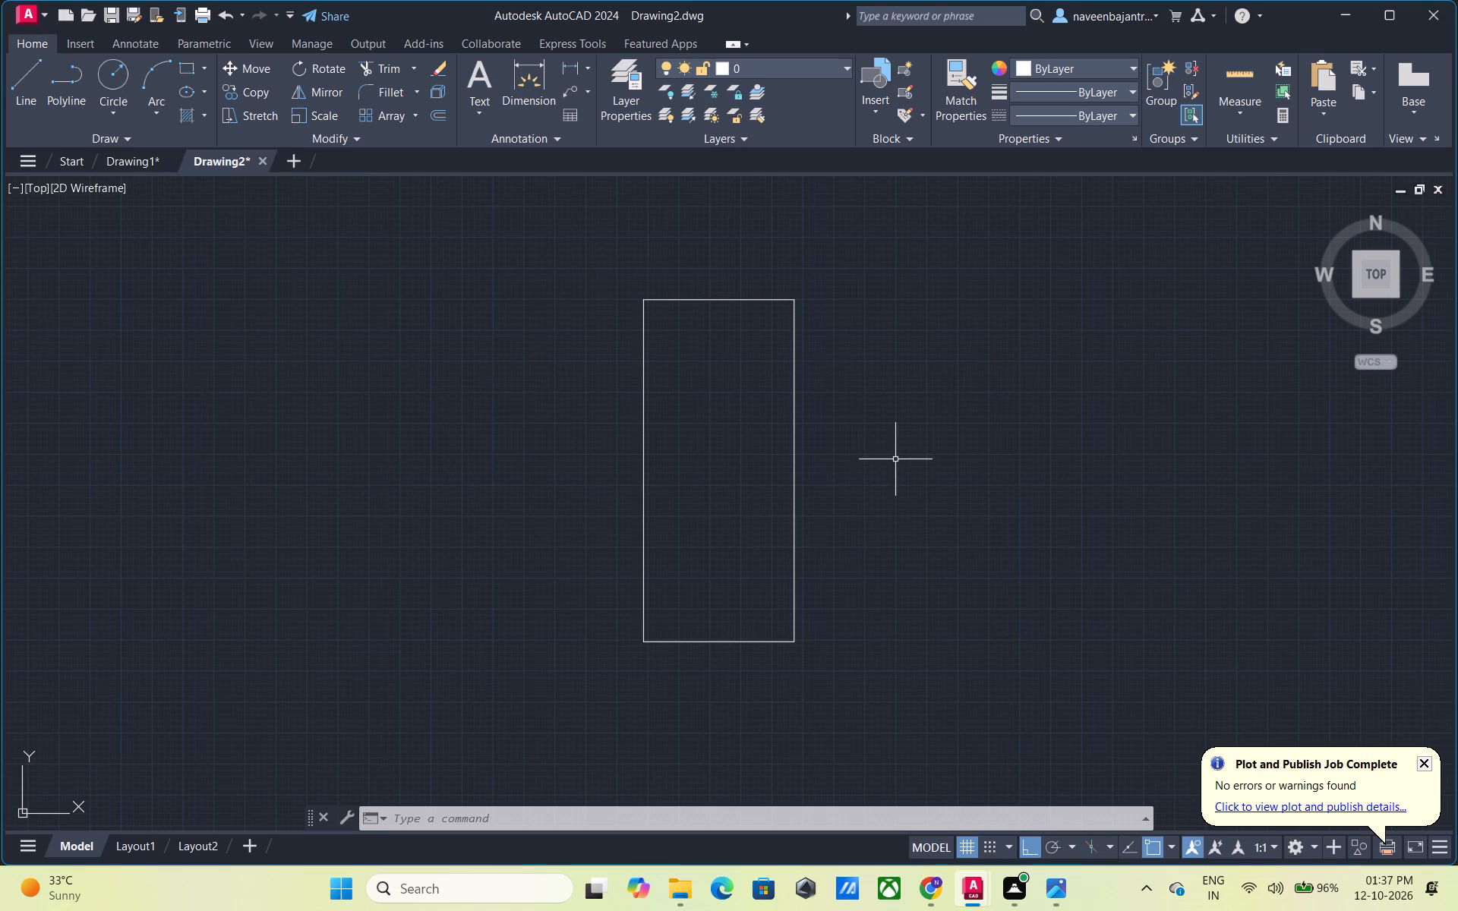
{"action": "middle_click_drag", "start_coordinate": [857, 411], "coordinate": [857, 446]}
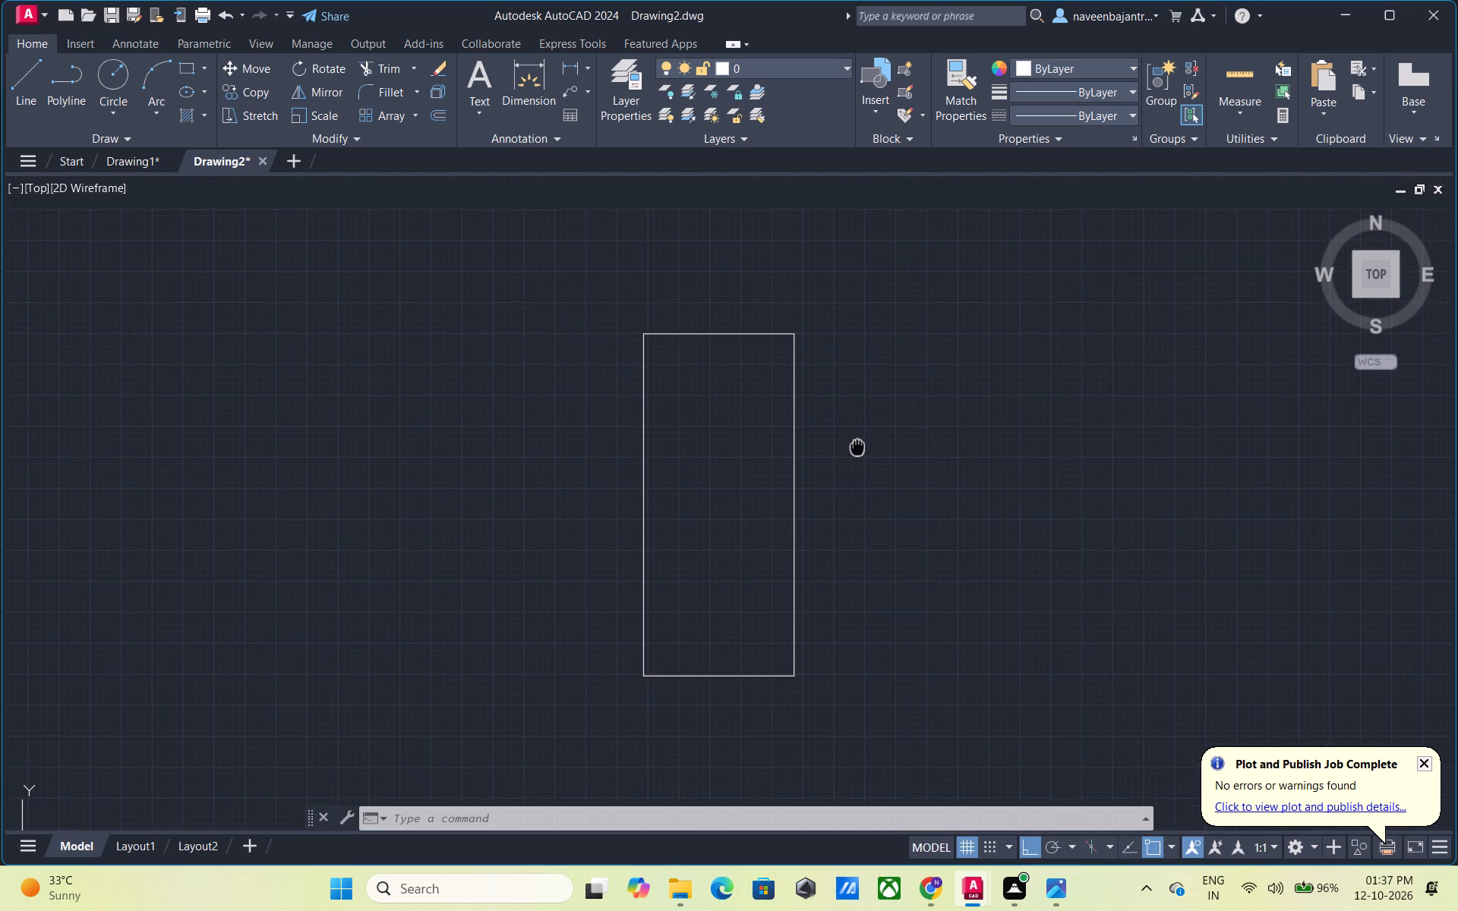
{"action": "middle_click_drag", "start_coordinate": [857, 446], "coordinate": [857, 465]}
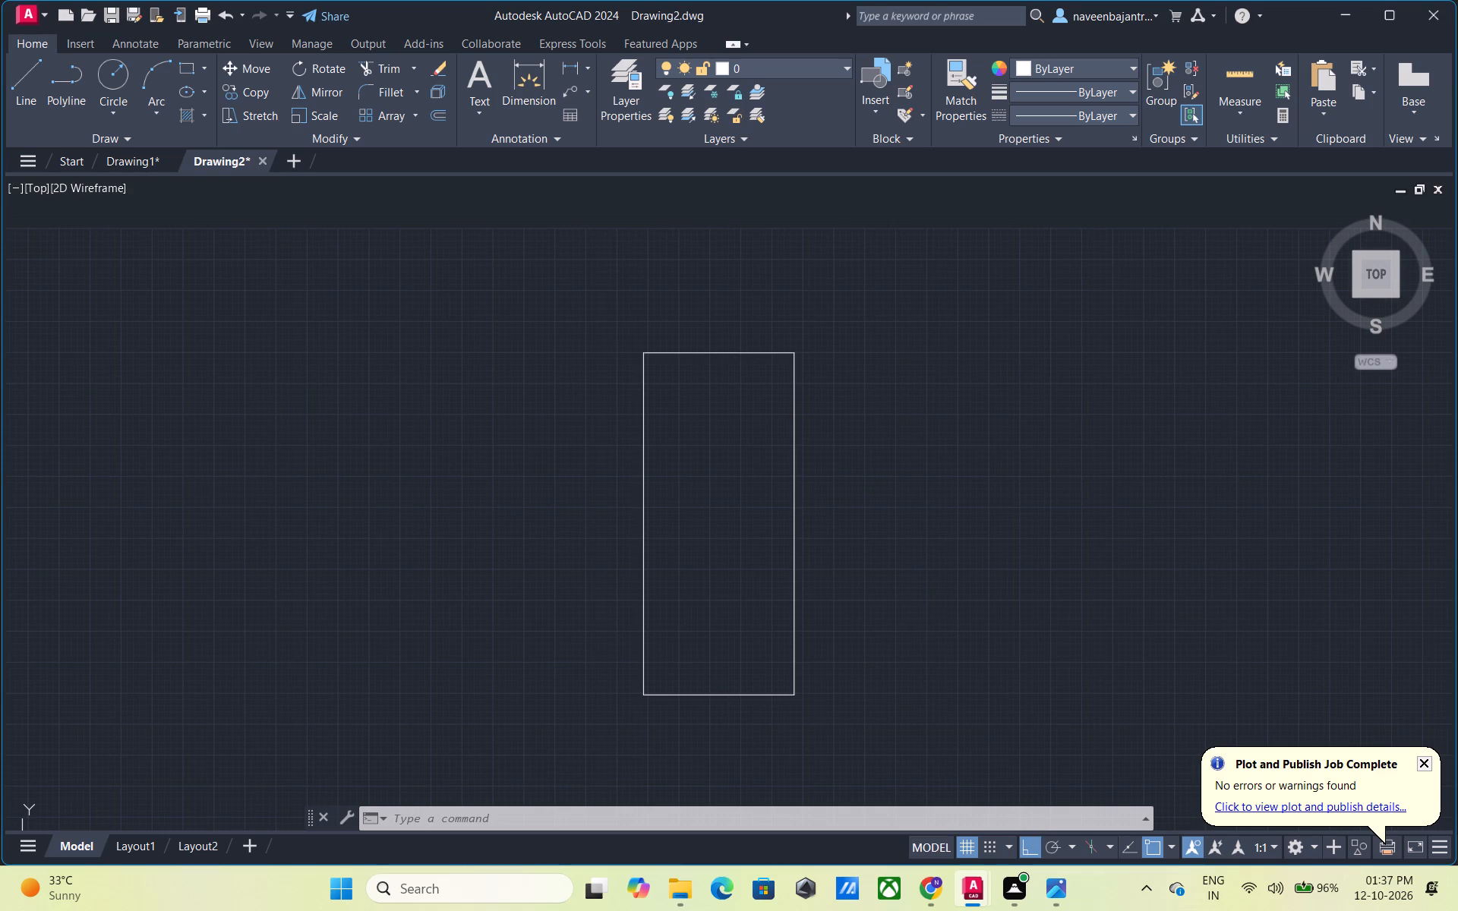
{"action": "key", "text": "Escape"}
{"action": "key", "text": "o"}
{"action": "key", "text": "space"}
{"action": "key", "text": "space"}
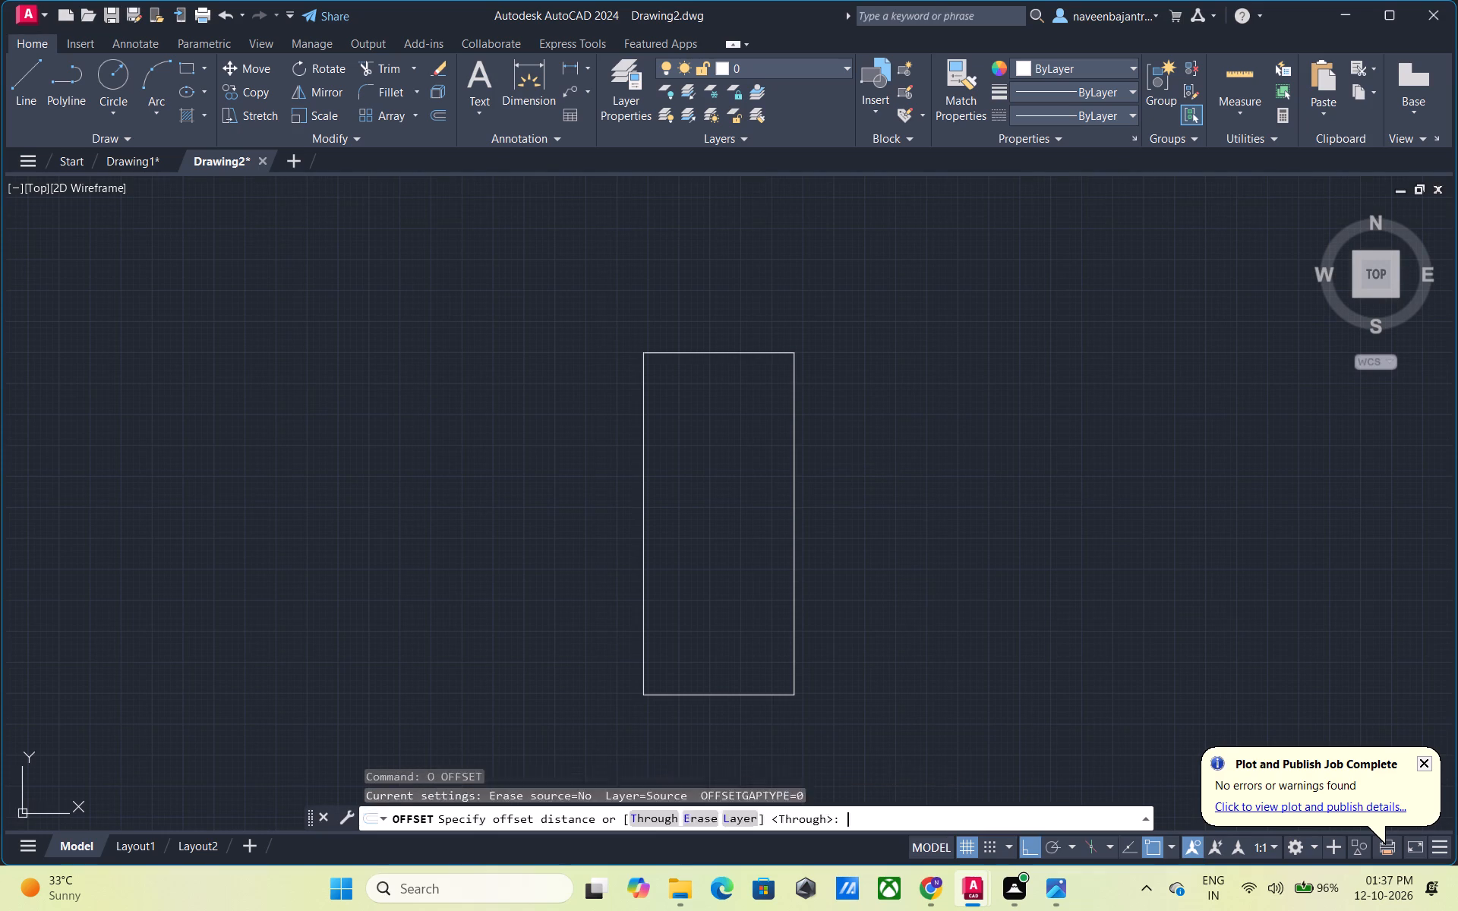
{"action": "left_click", "coordinate": [642, 518]}
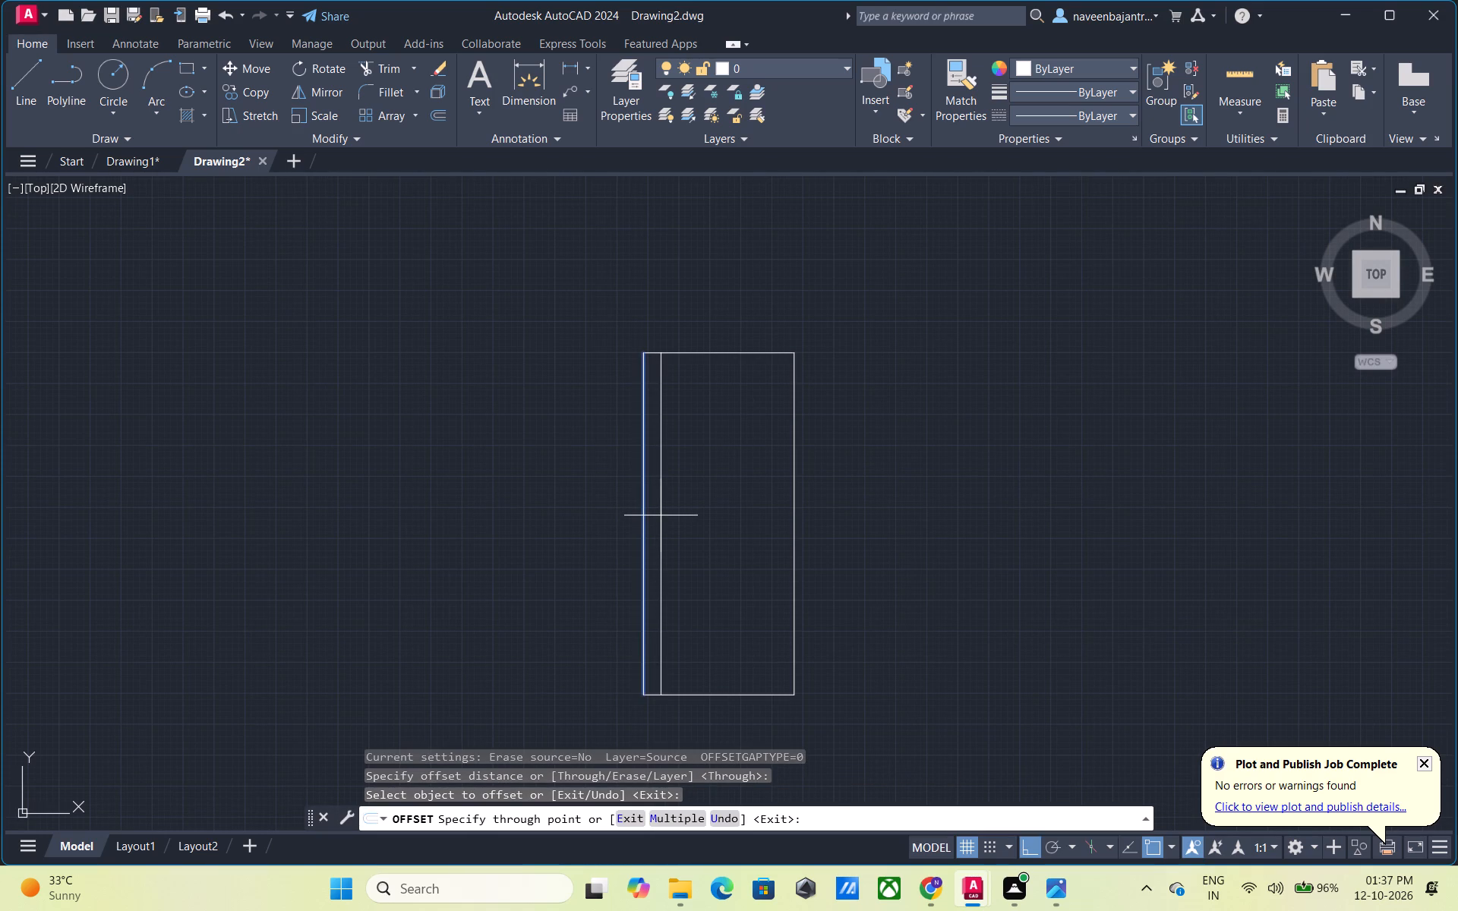
{"action": "key", "text": "9"}
{"action": "key", "text": "shift+quotedbl"}
{"action": "key", "text": "Return"}
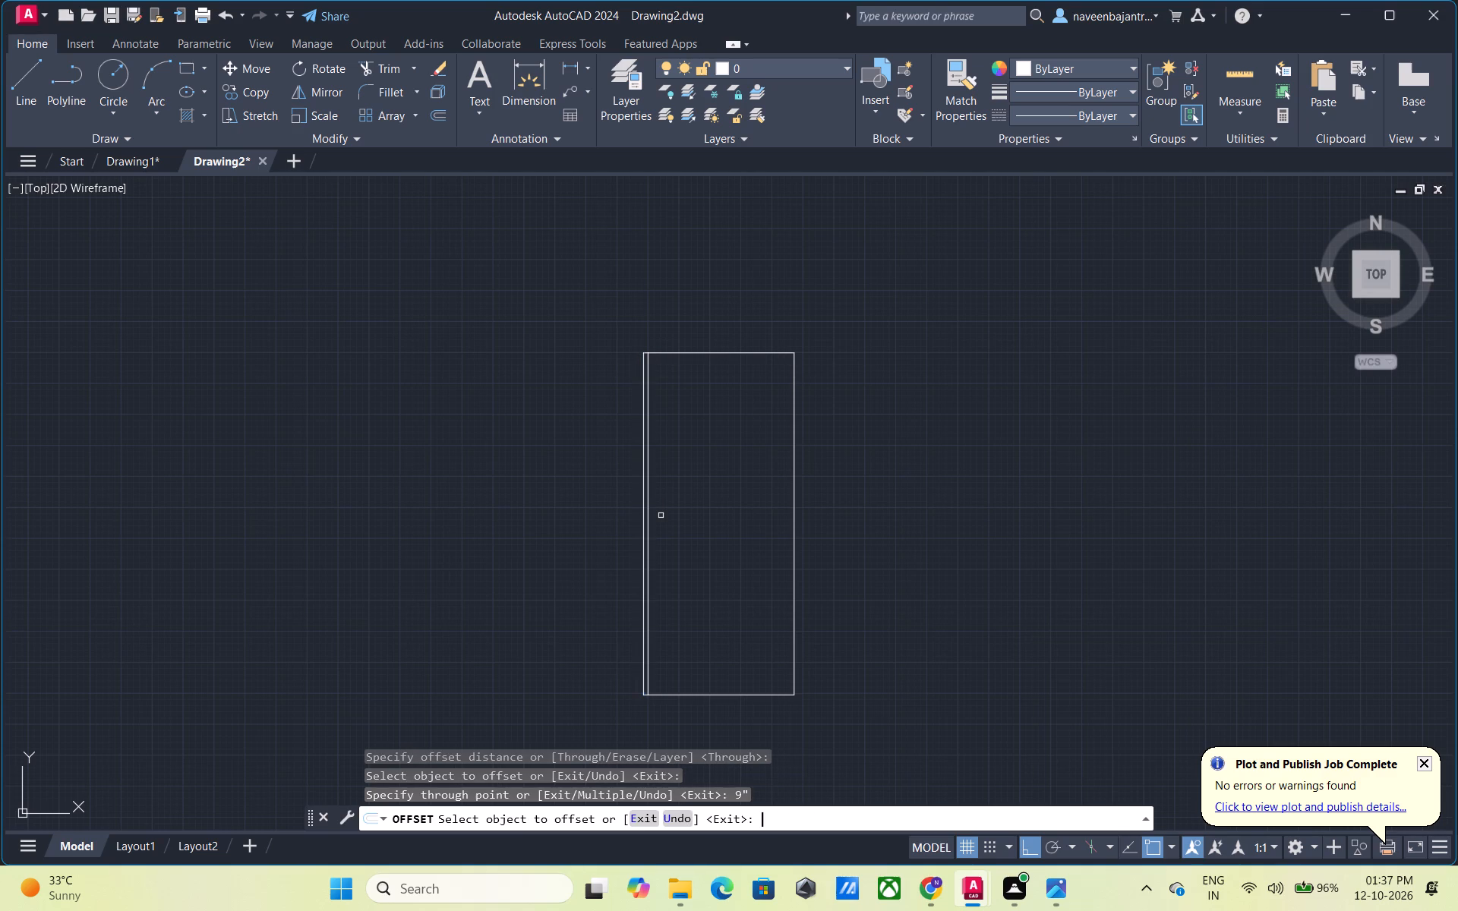
{"action": "scroll", "coordinate": [661, 515], "scroll_direction": "up", "scroll_amount": 1}
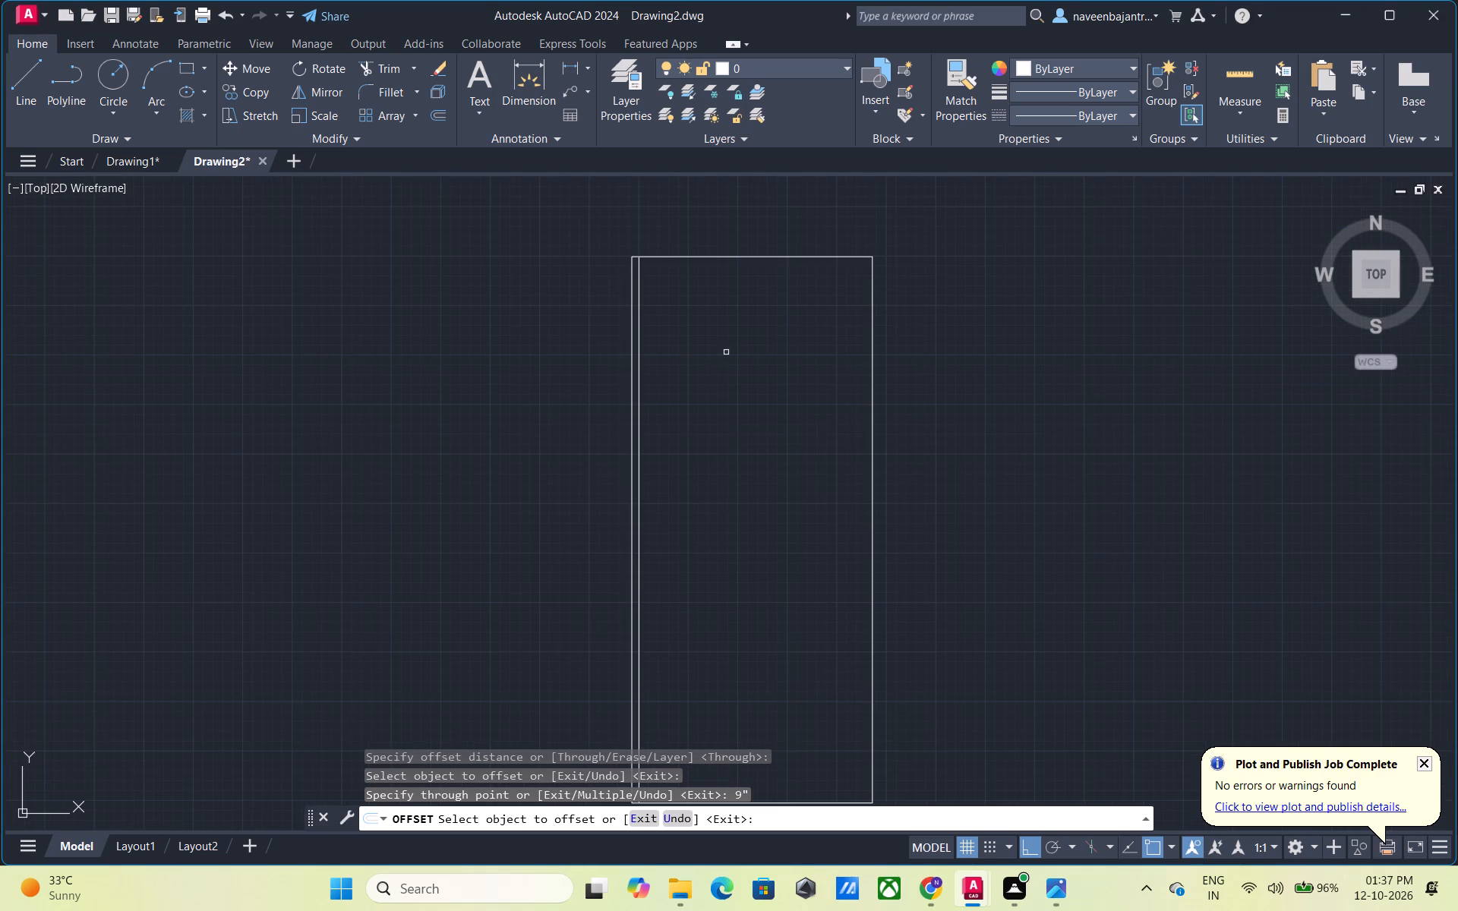
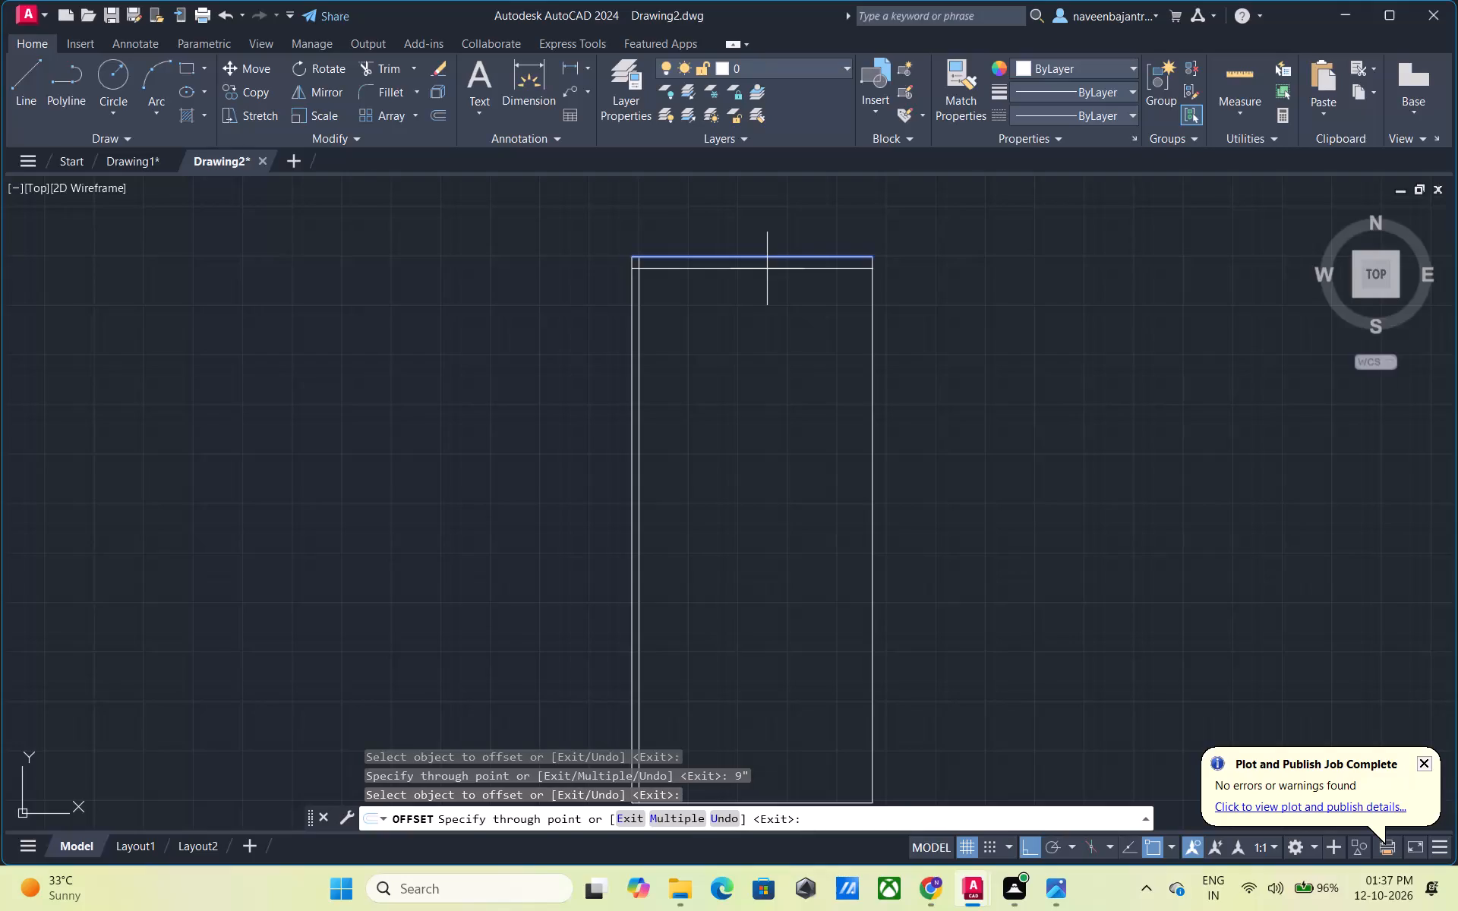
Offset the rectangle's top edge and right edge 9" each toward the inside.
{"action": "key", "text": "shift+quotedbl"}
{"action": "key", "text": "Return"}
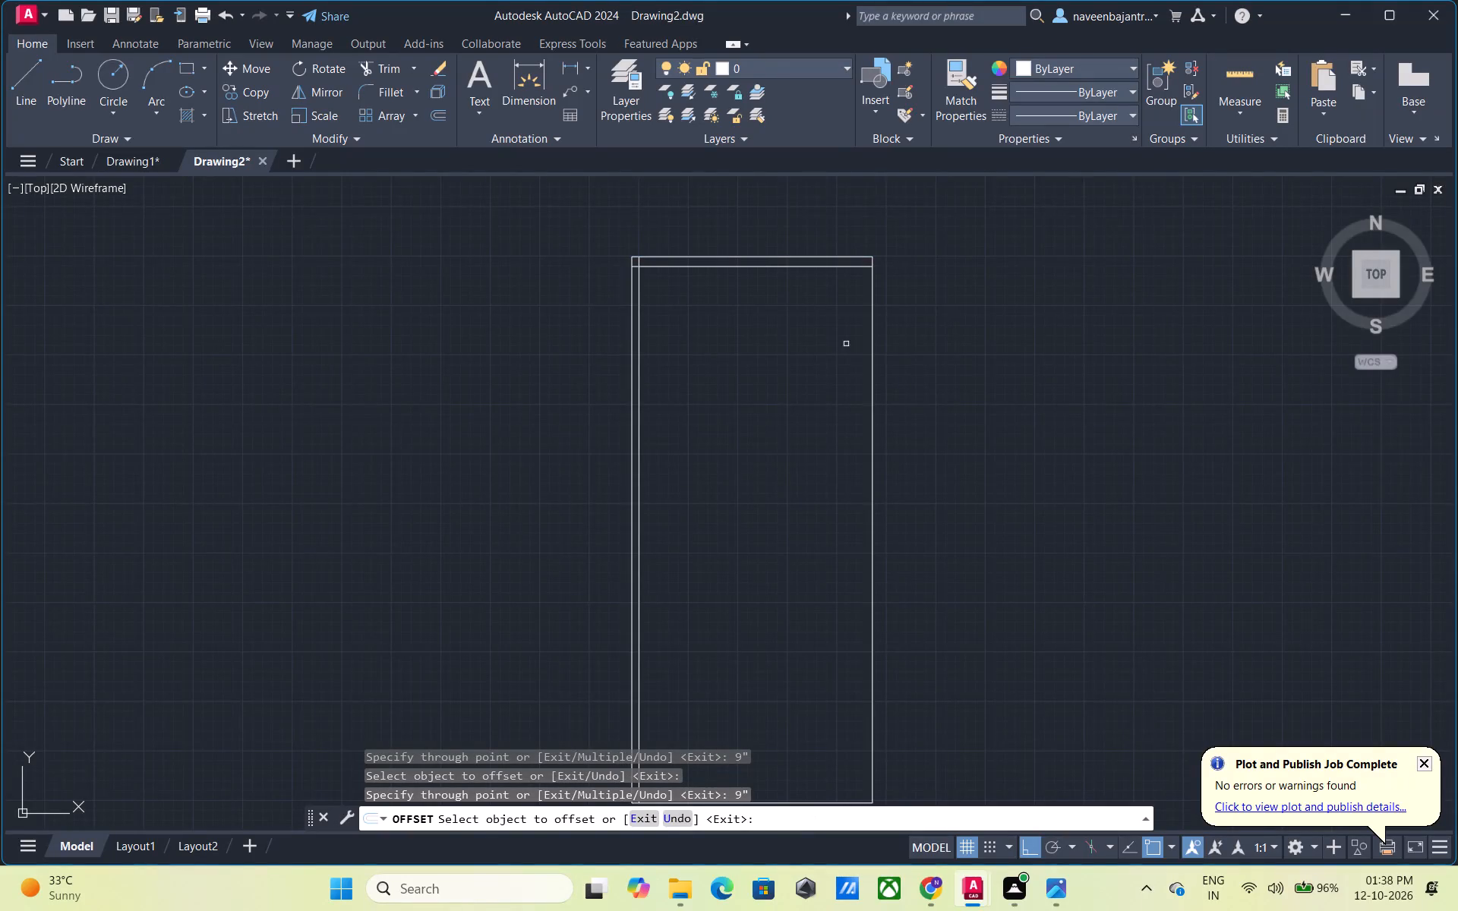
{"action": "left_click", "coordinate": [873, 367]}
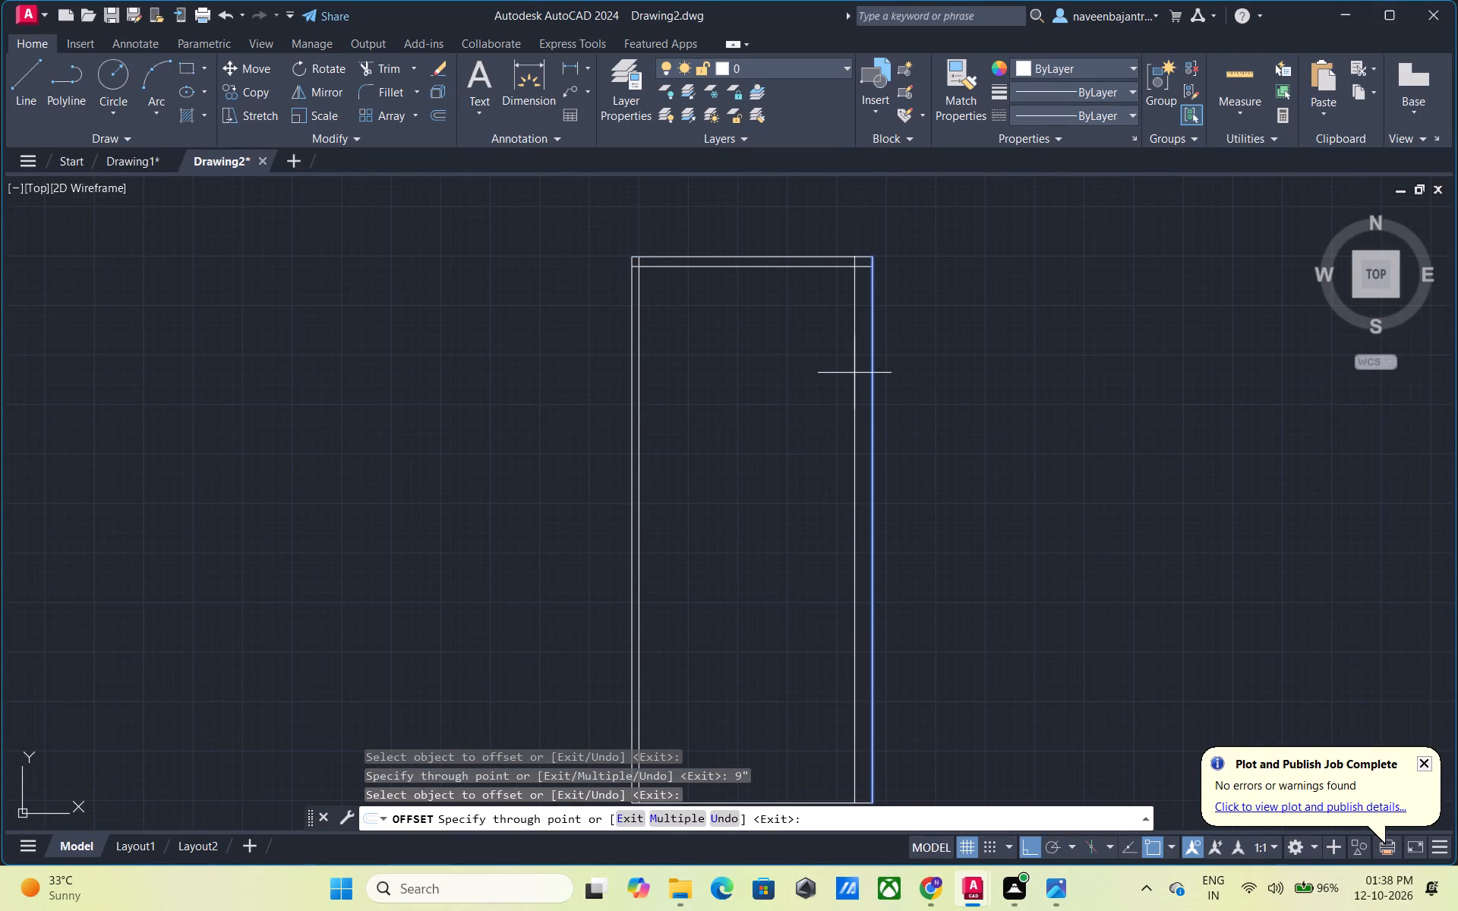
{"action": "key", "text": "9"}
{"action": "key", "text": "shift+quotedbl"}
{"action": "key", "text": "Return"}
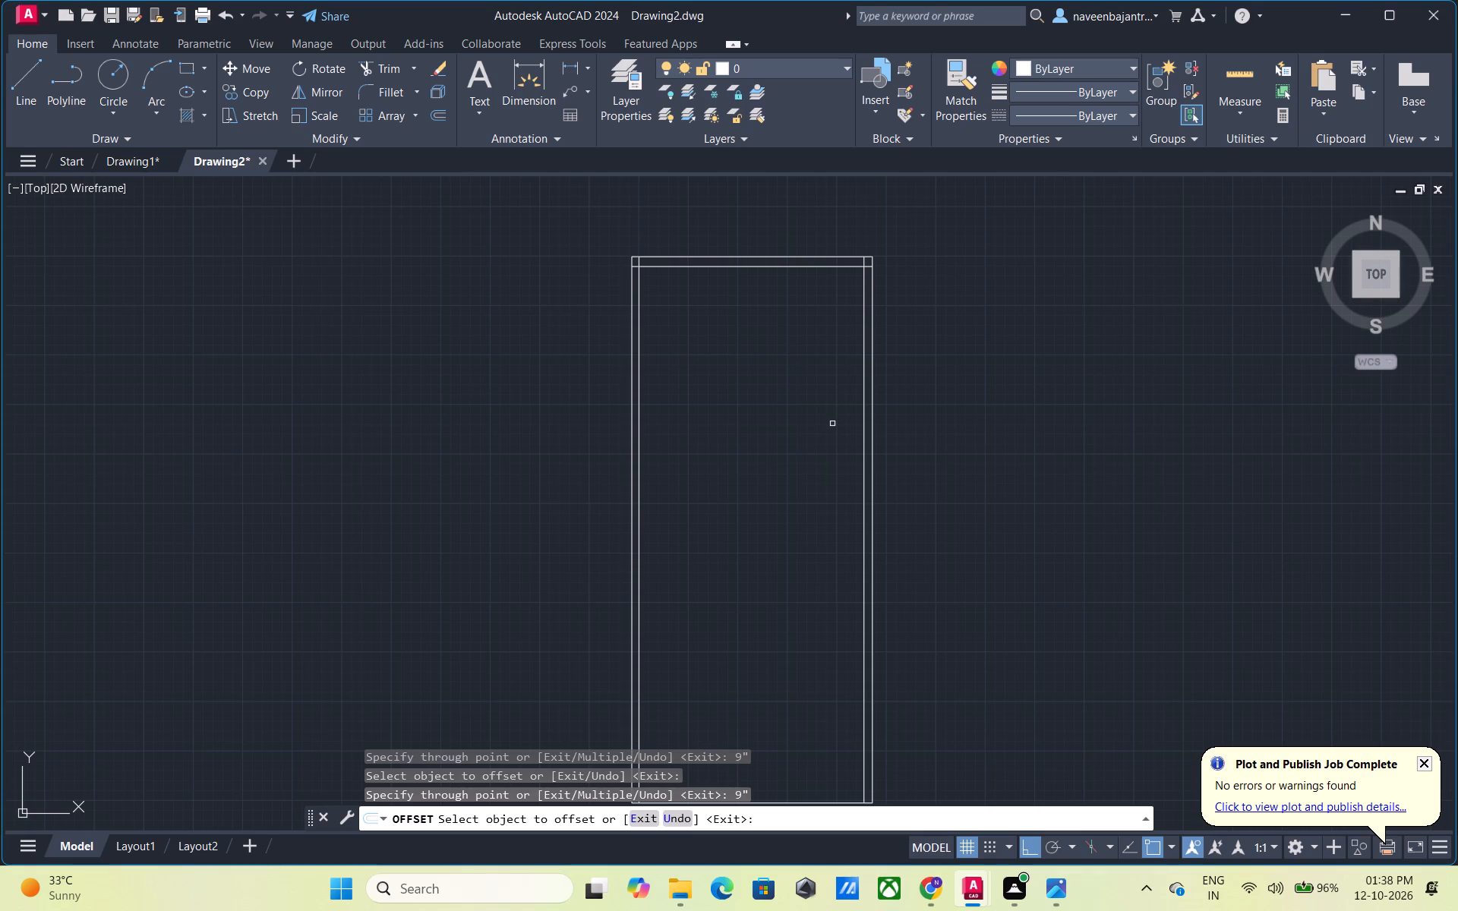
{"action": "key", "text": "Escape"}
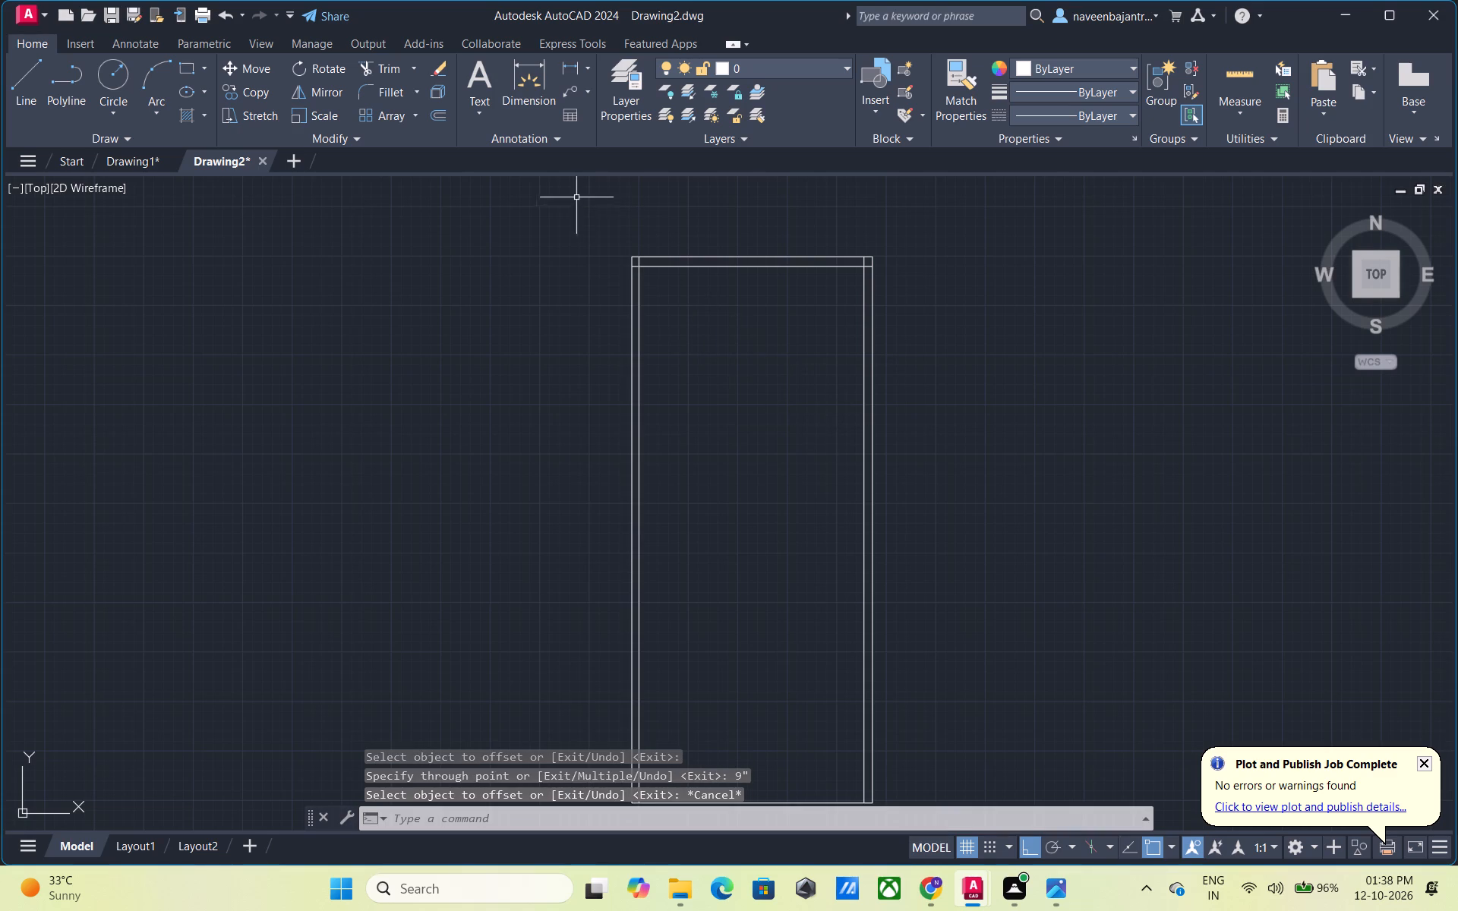
Check the wall offset at the rectangle's top-left corner with a dimension preview, without placing the dimension.
{"action": "left_click", "coordinate": [536, 90]}
{"action": "scroll", "coordinate": [579, 206], "scroll_direction": "up", "scroll_amount": 4}
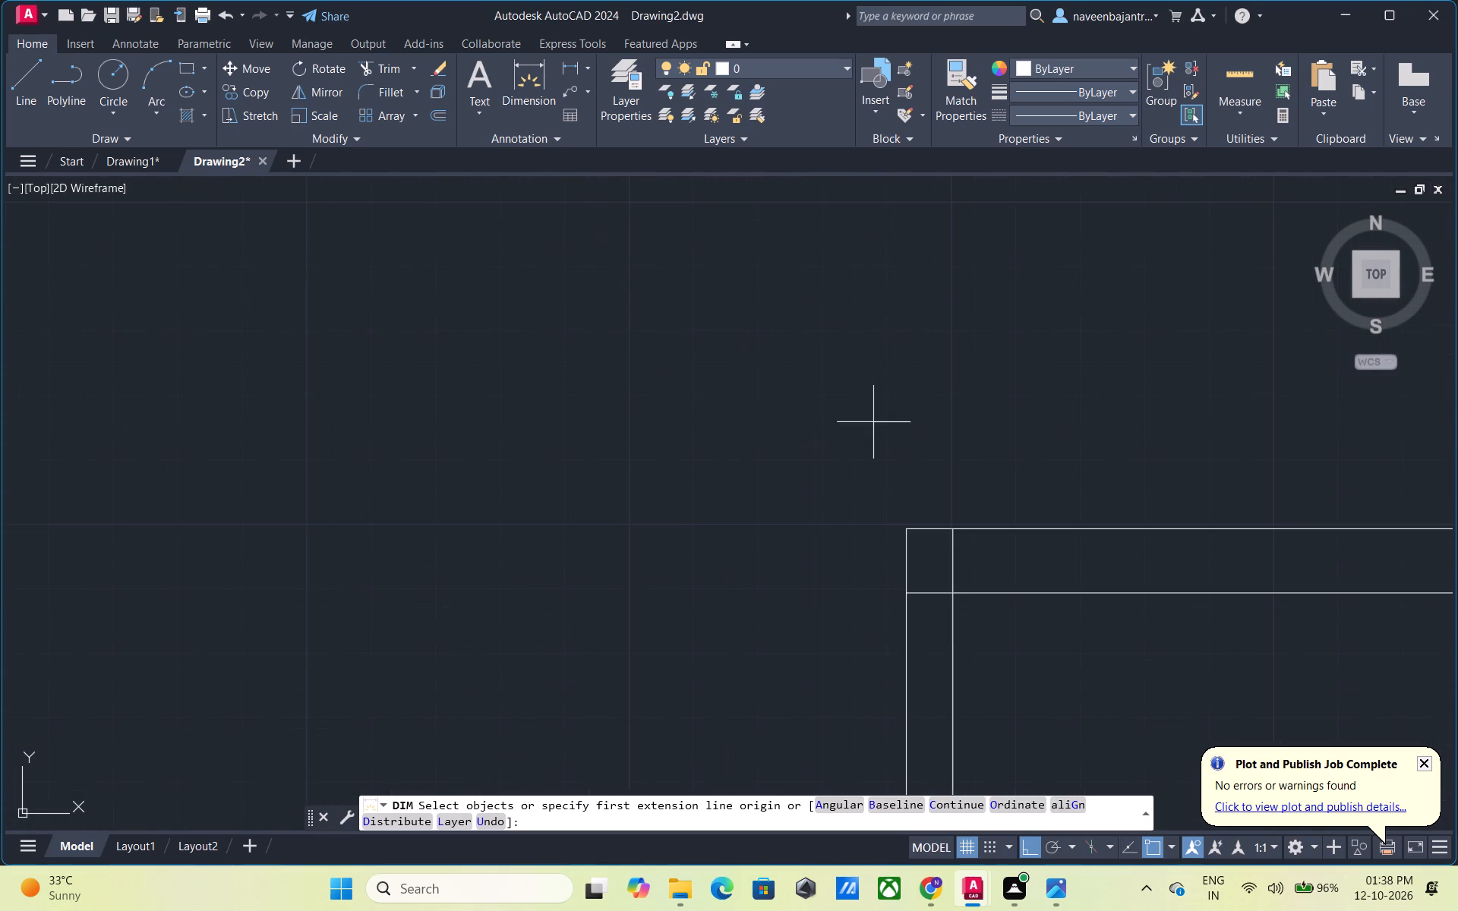
{"action": "left_click", "coordinate": [954, 532]}
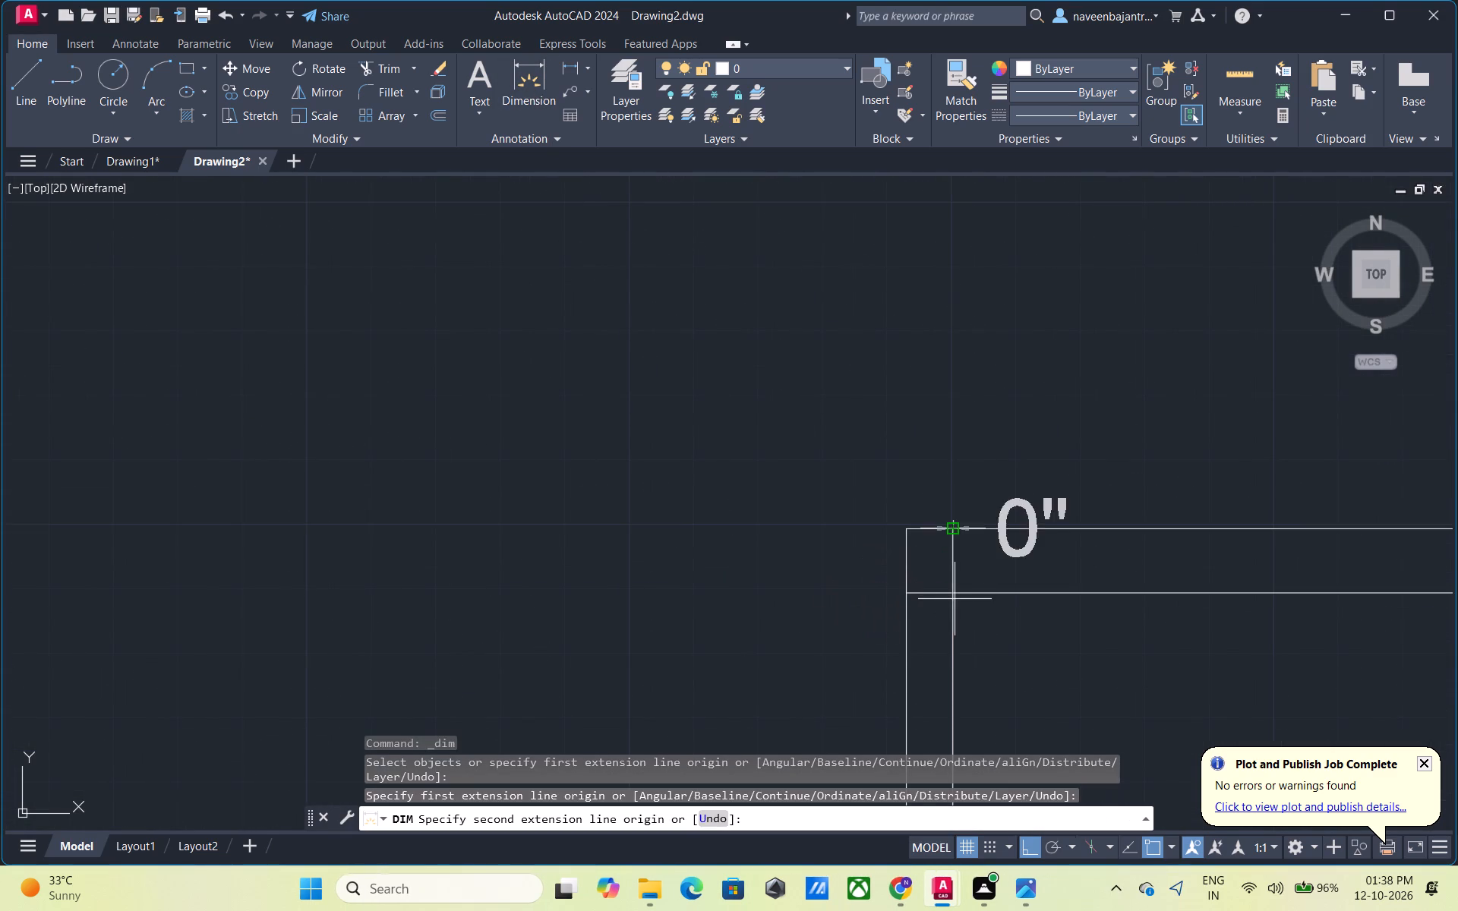
{"action": "key", "text": "Escape"}
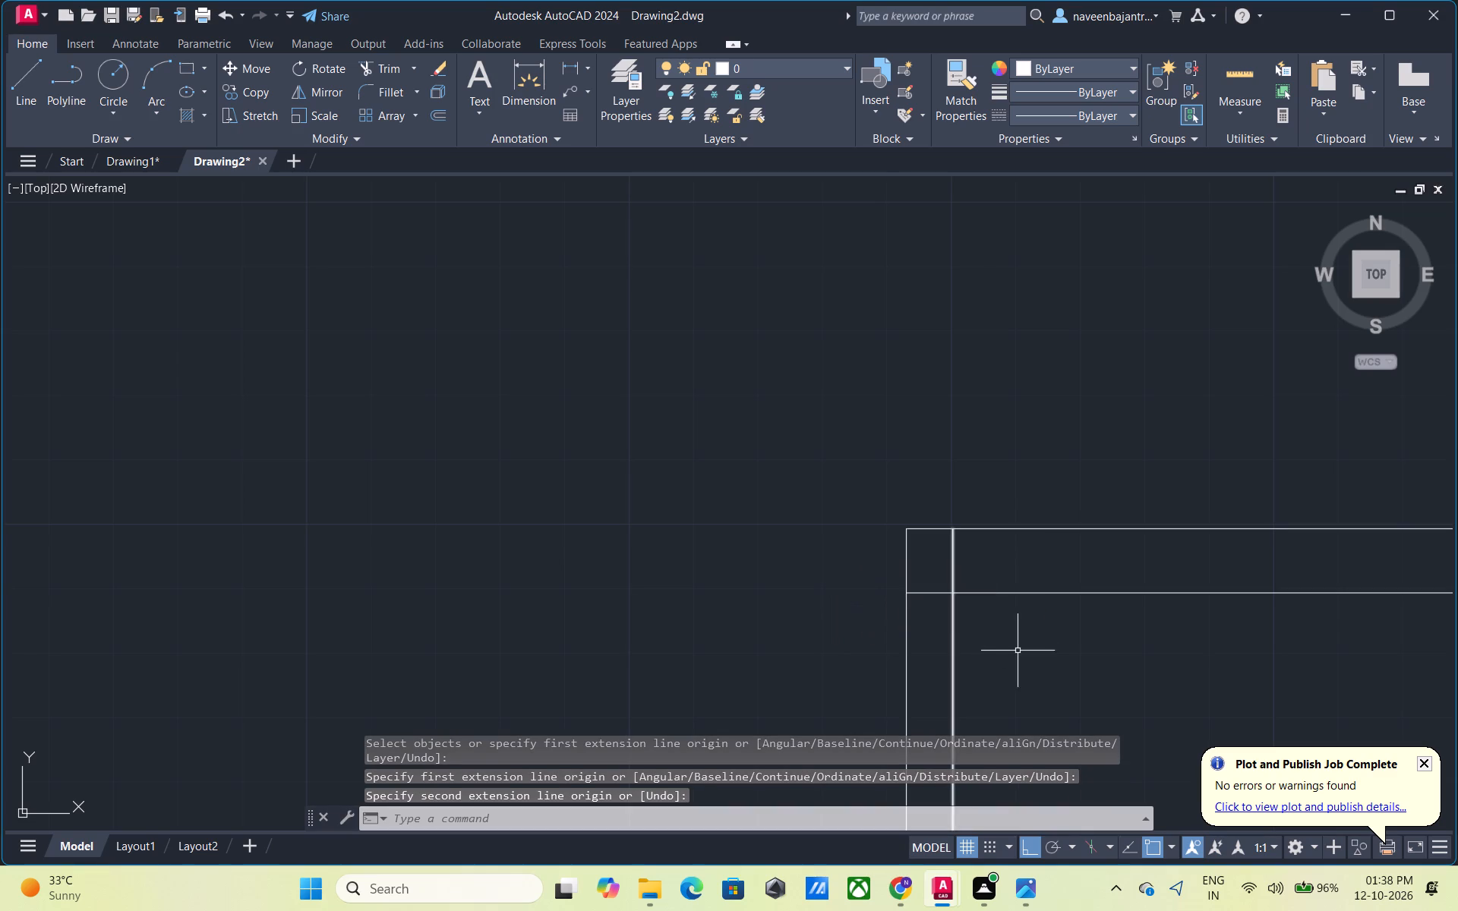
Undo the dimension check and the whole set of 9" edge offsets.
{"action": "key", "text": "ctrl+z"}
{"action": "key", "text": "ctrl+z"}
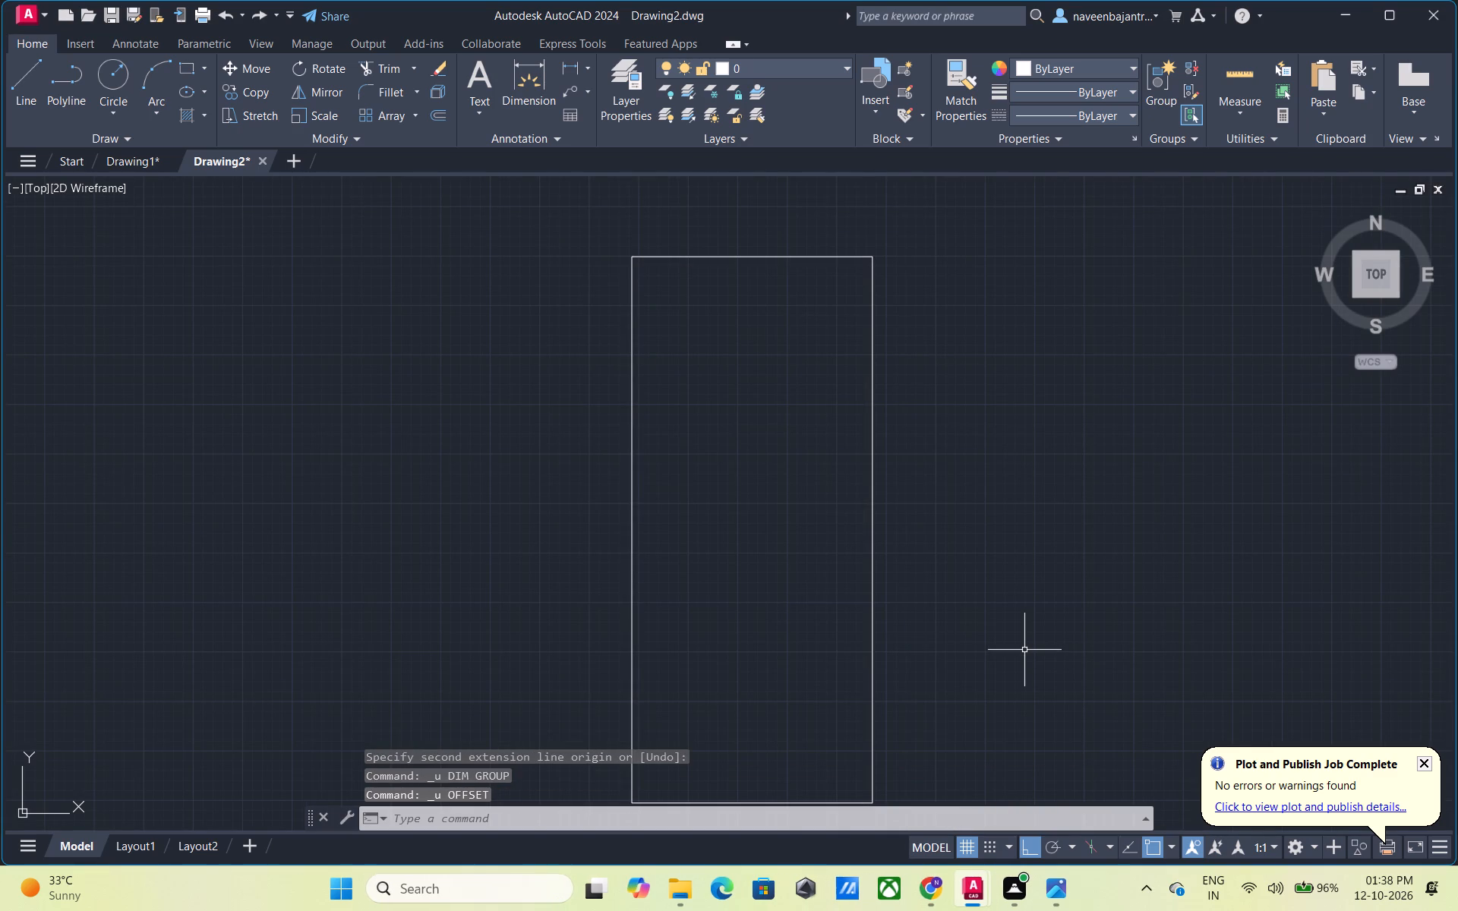
Offset the rectangle's top edge 9" toward the inside, using the Through option.
{"action": "key", "text": "Escape"}
{"action": "type", "text": "O"}
{"action": "key", "text": "space"}
{"action": "key", "text": "space"}
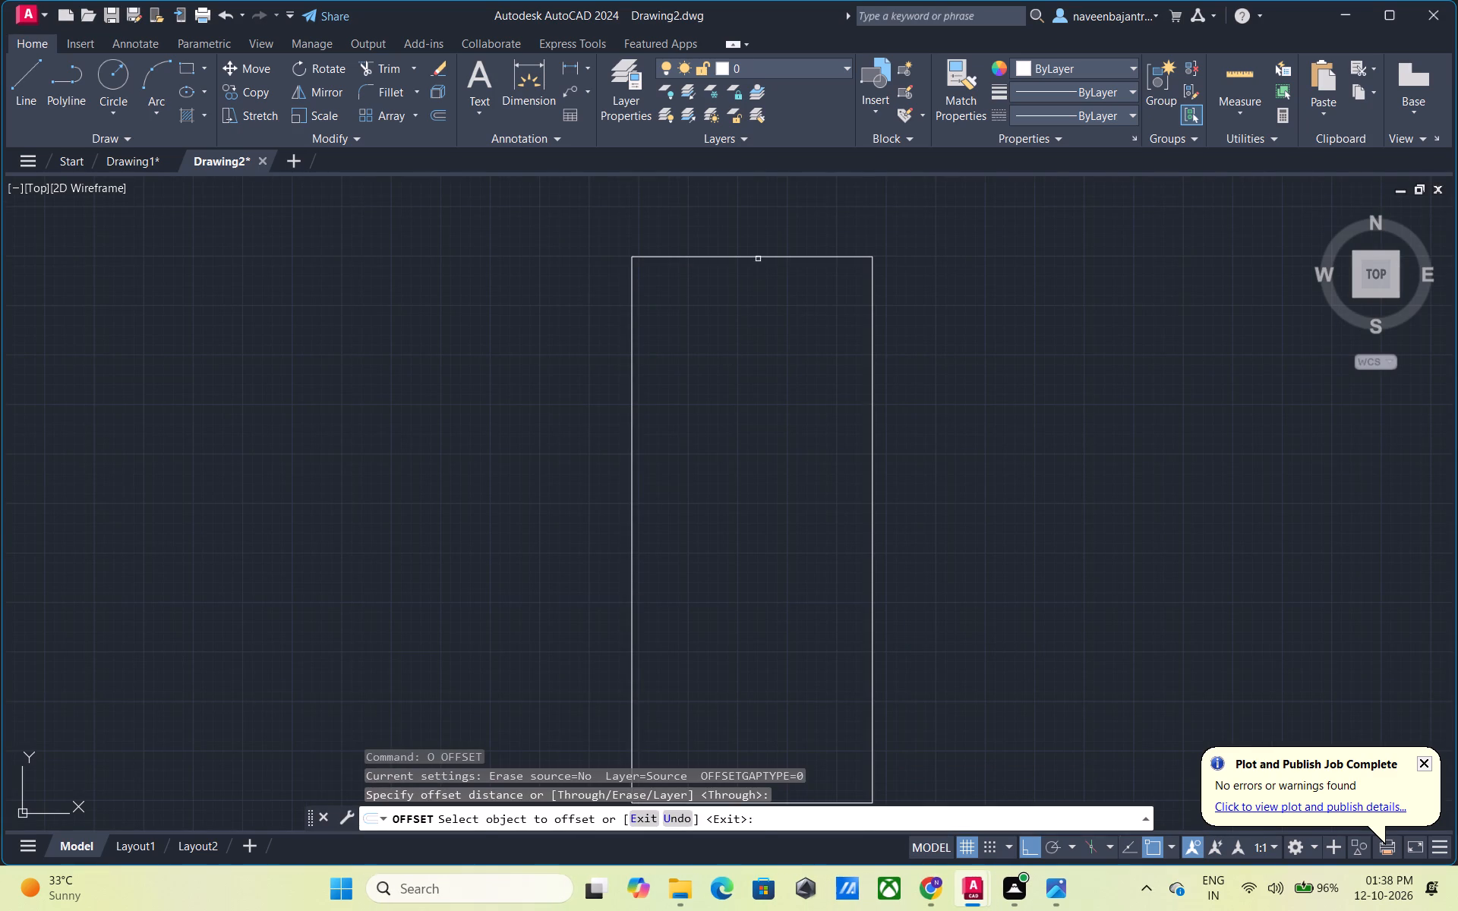
{"action": "left_click", "coordinate": [758, 258]}
{"action": "key", "text": "9"}
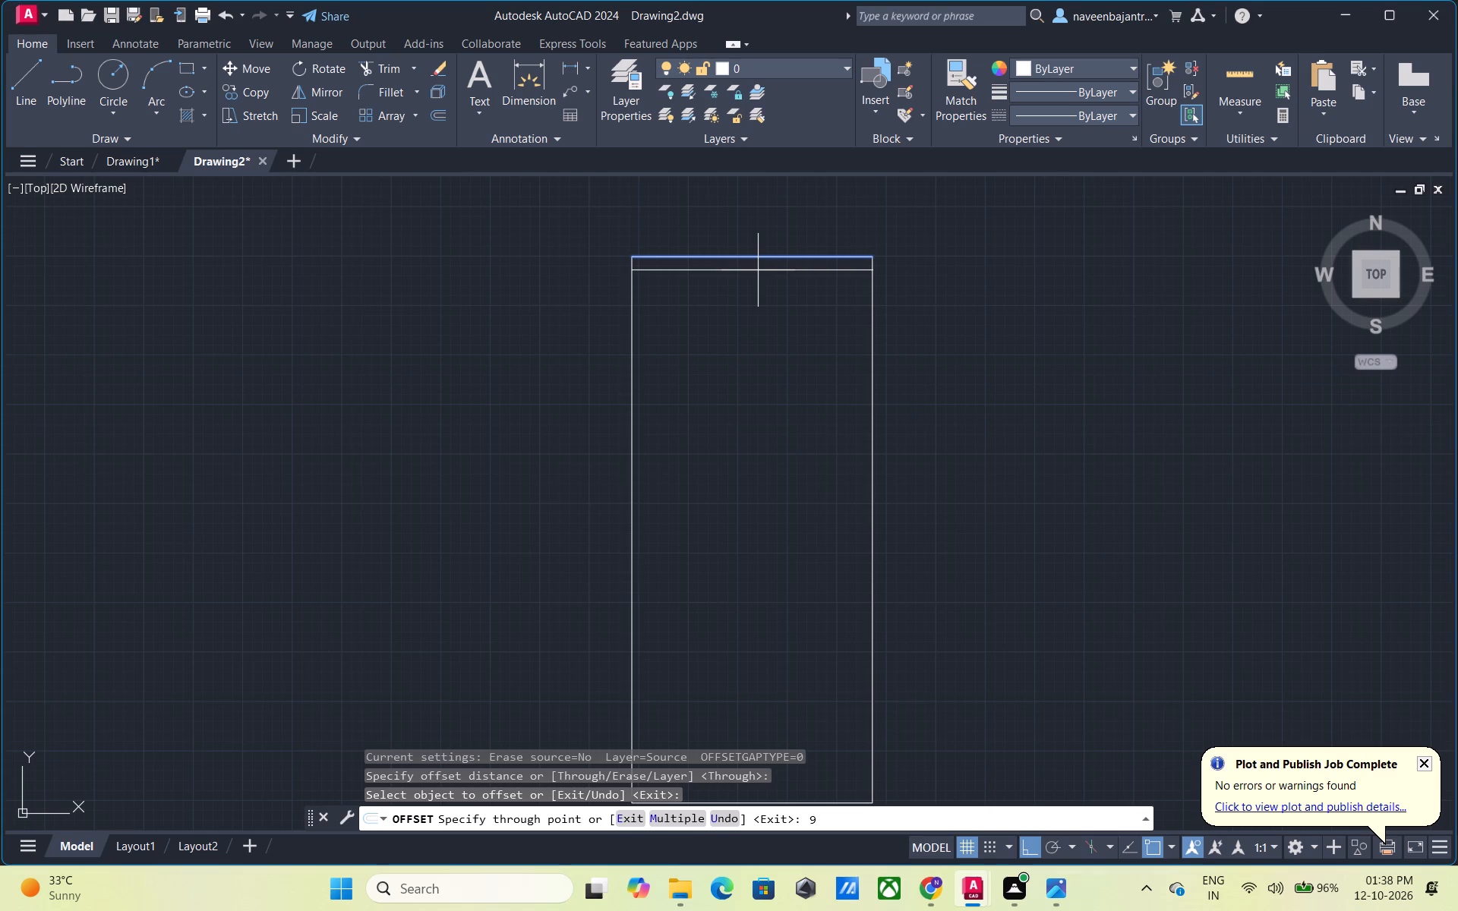
{"action": "key", "text": "shift+quotedbl"}
{"action": "key", "text": "Return"}
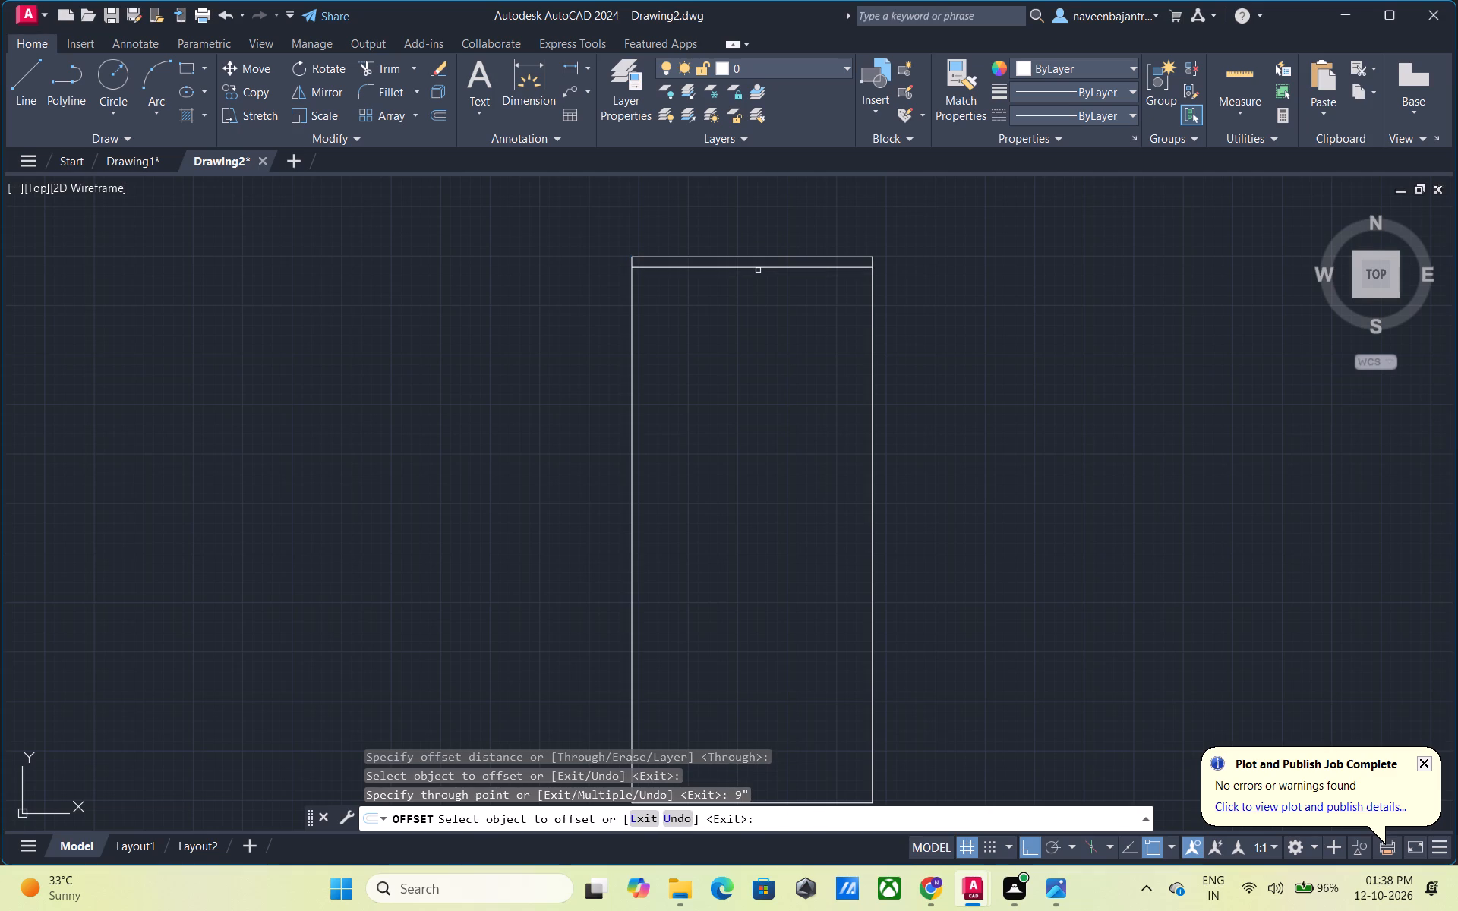
{"action": "key", "text": "Escape"}
Check the spacing between the top edge and its offset line with a dimension preview, without placing the dimension.
{"action": "scroll", "coordinate": [566, 201], "scroll_direction": "up", "scroll_amount": 3}
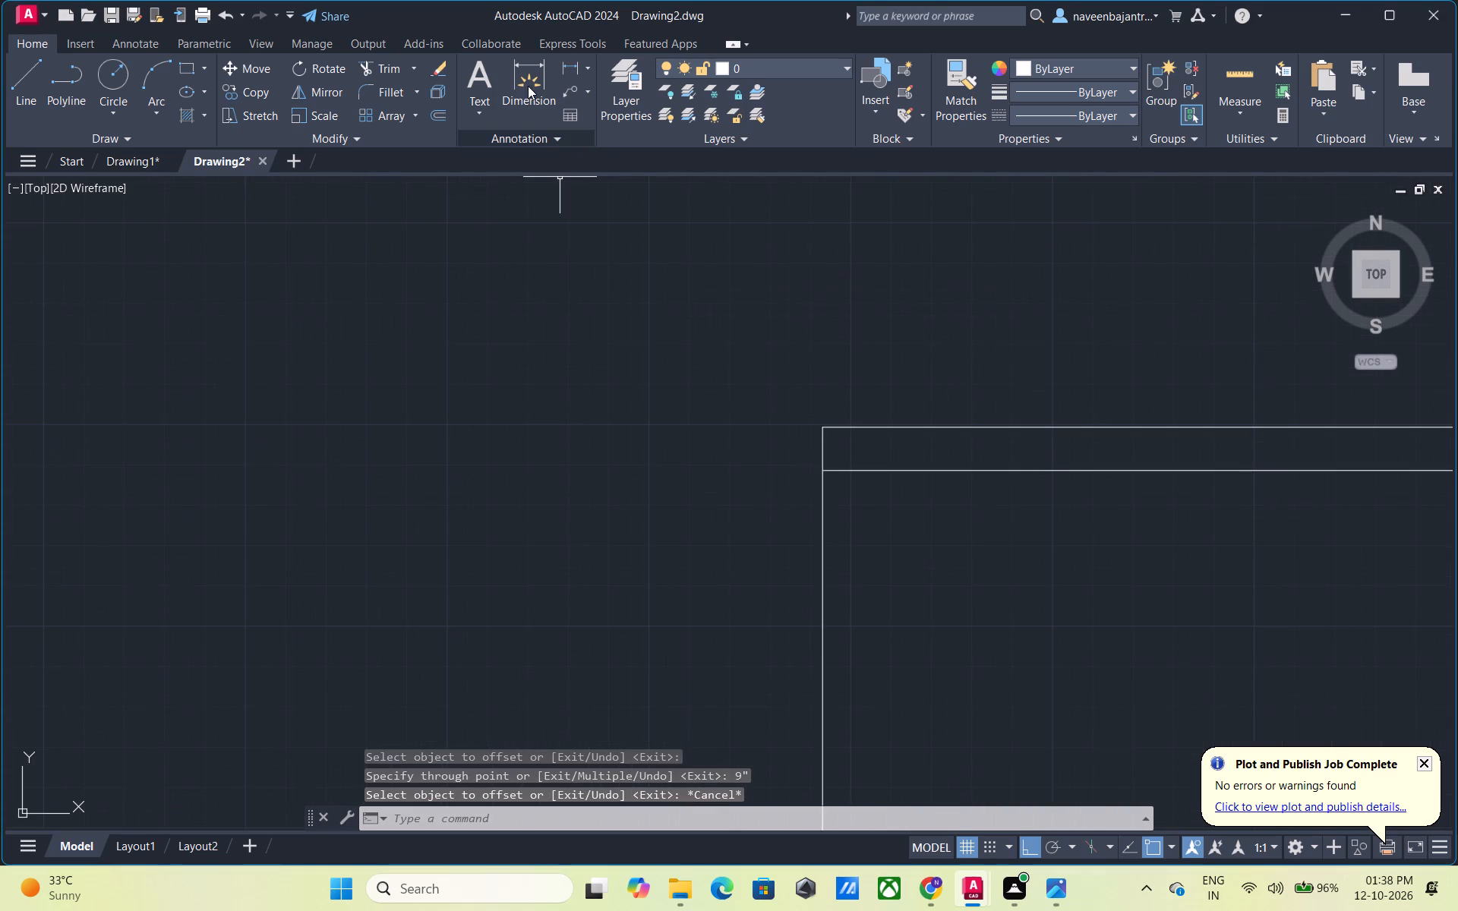
{"action": "left_click", "coordinate": [528, 86]}
{"action": "left_click", "coordinate": [824, 427]}
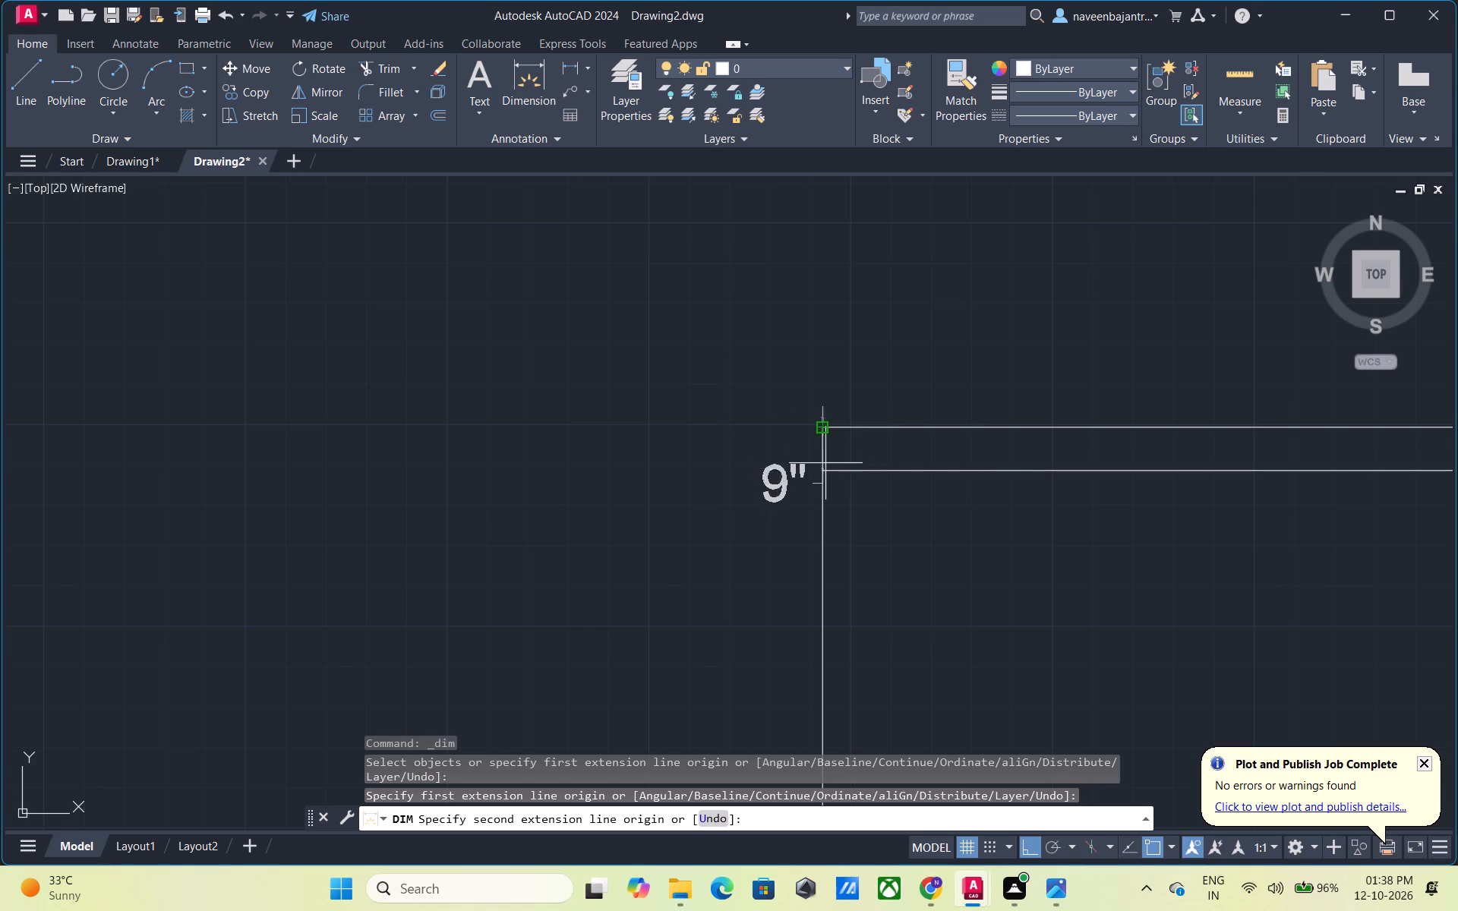
{"action": "scroll", "coordinate": [825, 474], "scroll_direction": "up", "scroll_amount": 5}
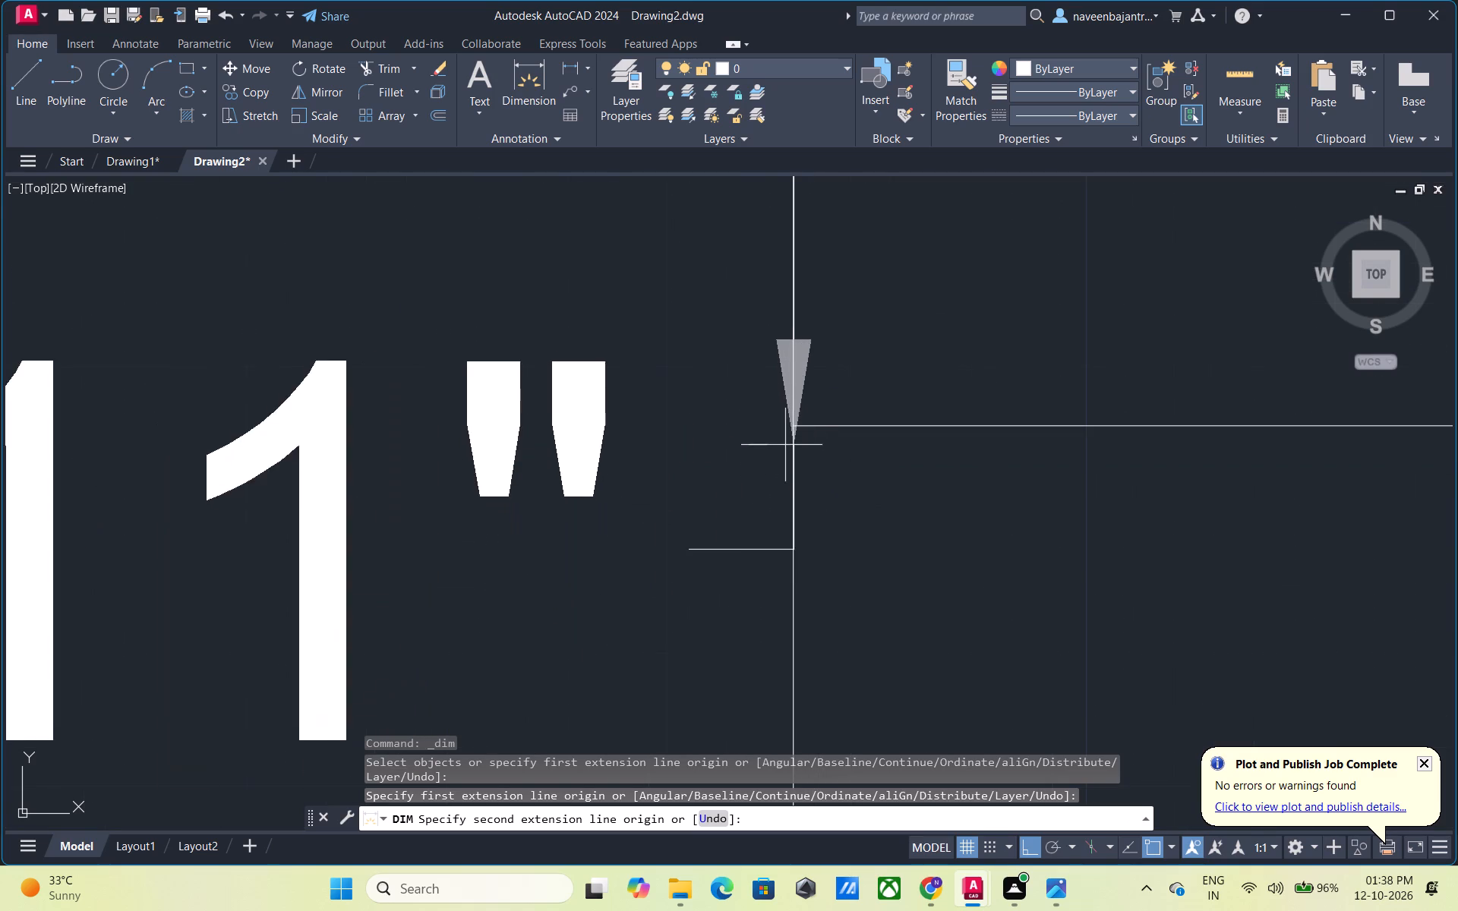
{"action": "scroll", "coordinate": [794, 426], "scroll_direction": "down", "scroll_amount": 2}
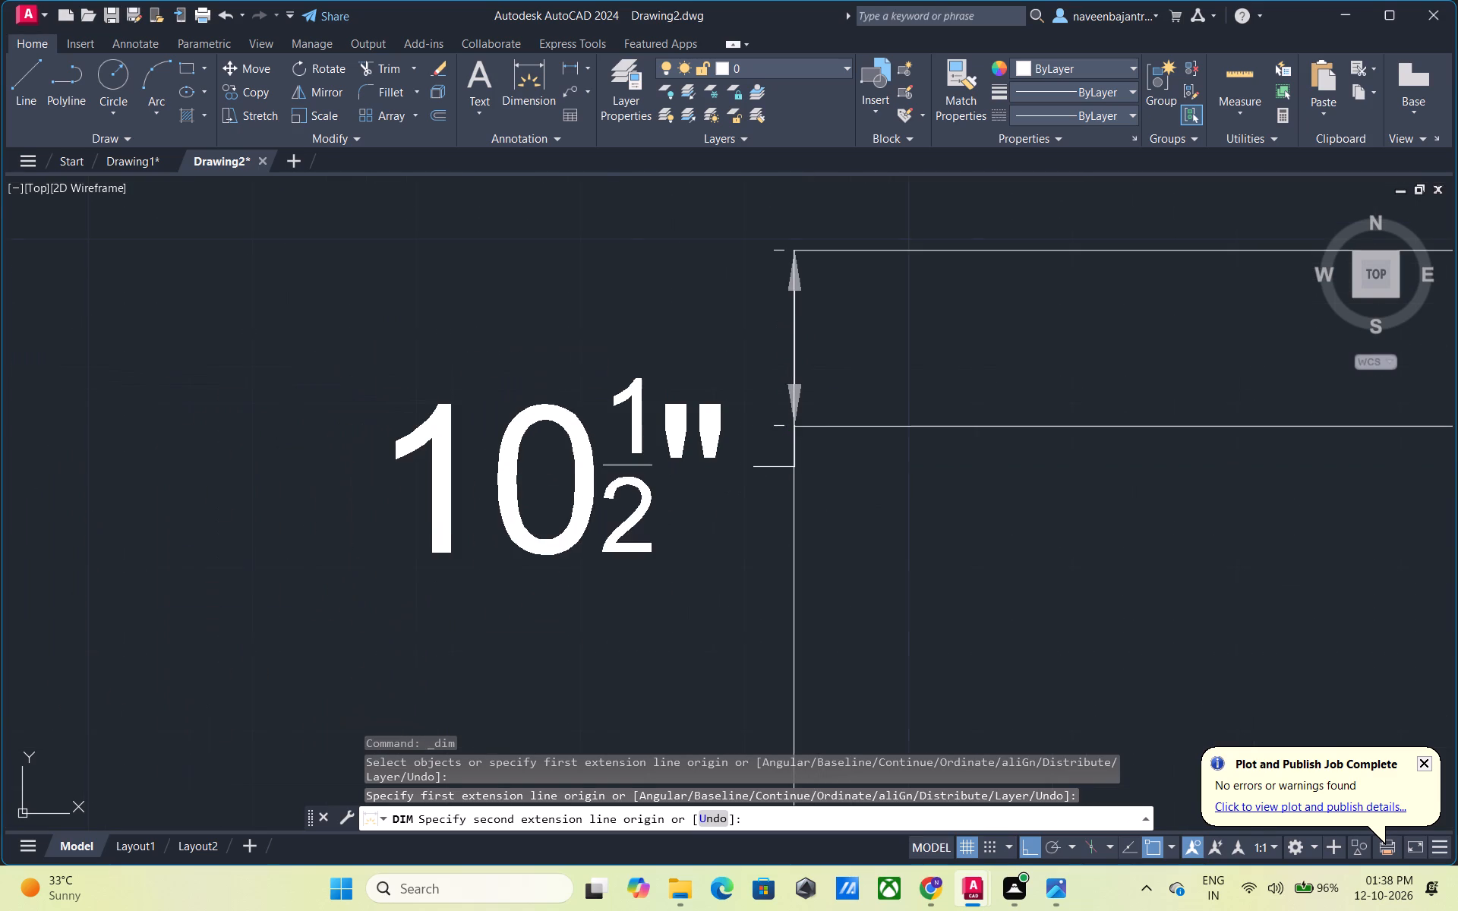
{"action": "scroll", "coordinate": [794, 426], "scroll_direction": "down", "scroll_amount": 1}
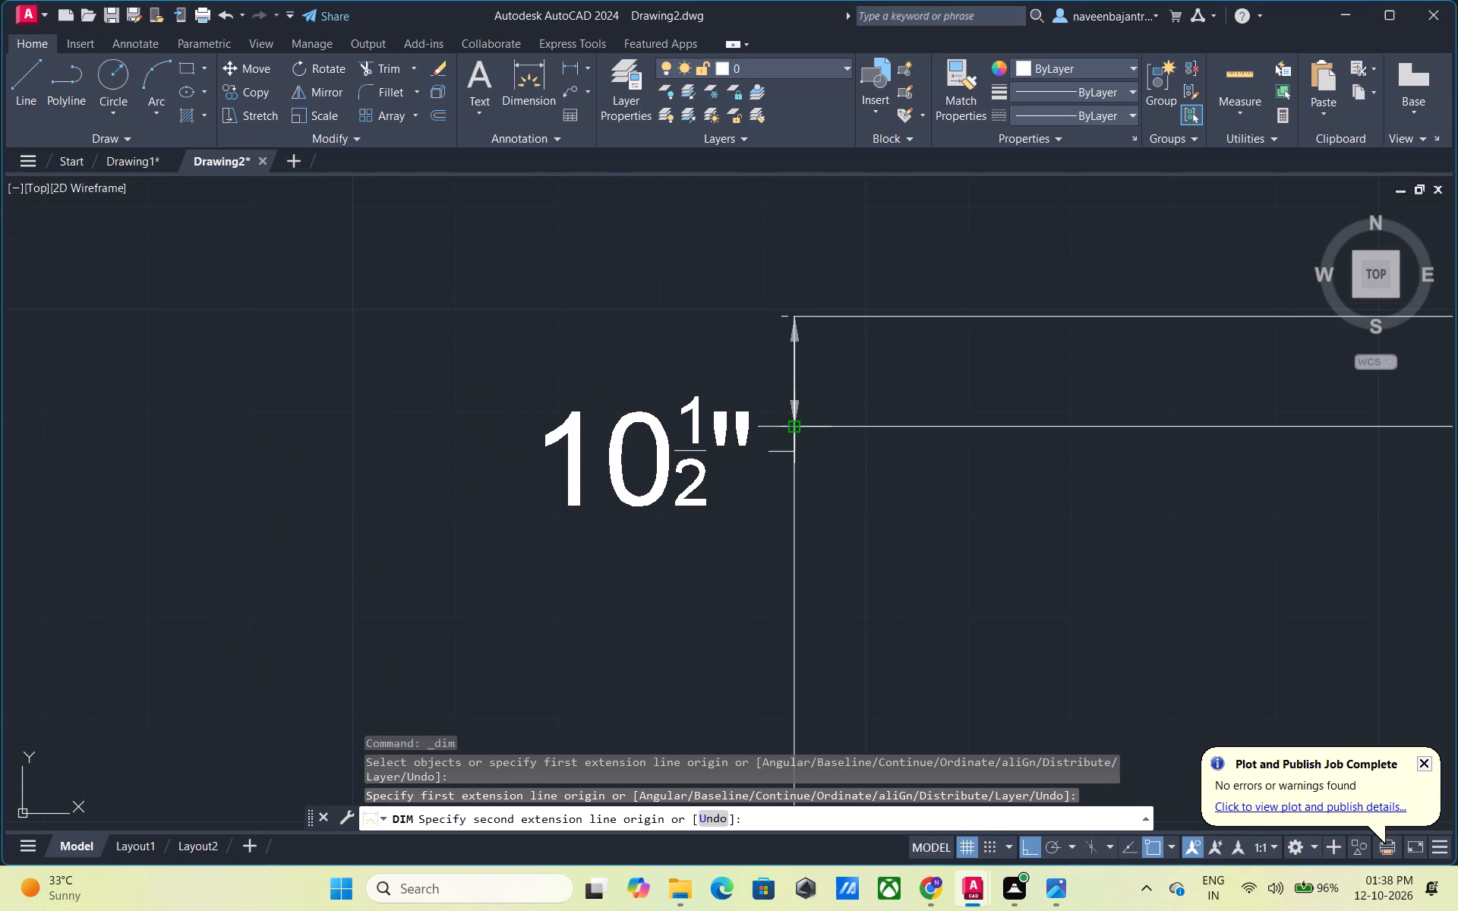
{"action": "key", "text": "Escape"}
Offset the rectangle's left edge 9" toward the inside, using the Through option.
{"action": "scroll", "coordinate": [876, 507], "scroll_direction": "down", "scroll_amount": 2}
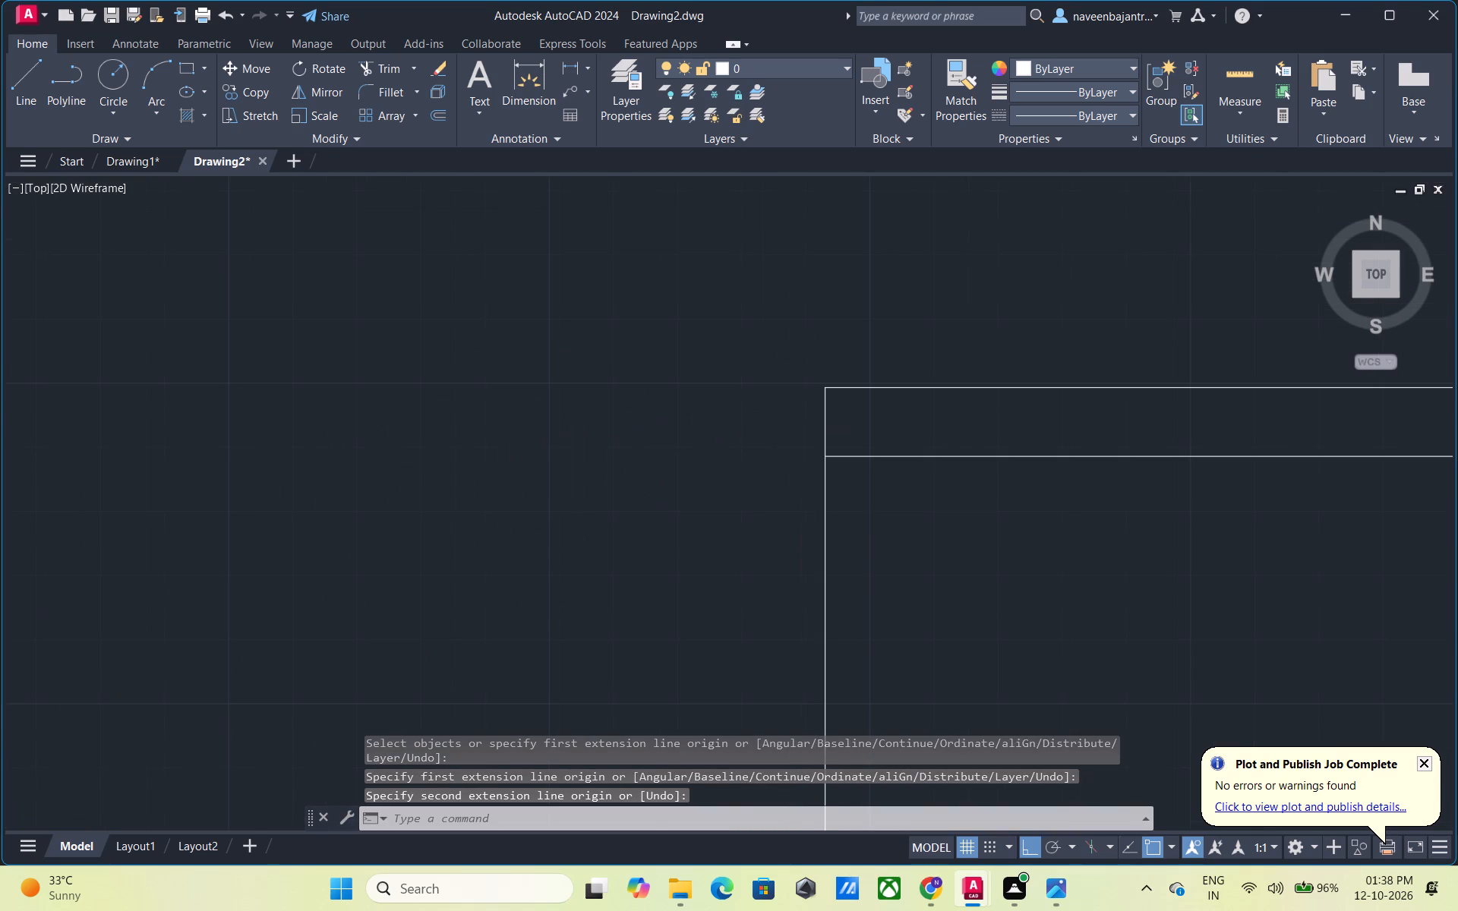
{"action": "middle_click_drag", "start_coordinate": [888, 524], "coordinate": [446, 313]}
{"action": "scroll", "coordinate": [439, 311], "scroll_direction": "down", "scroll_amount": 2}
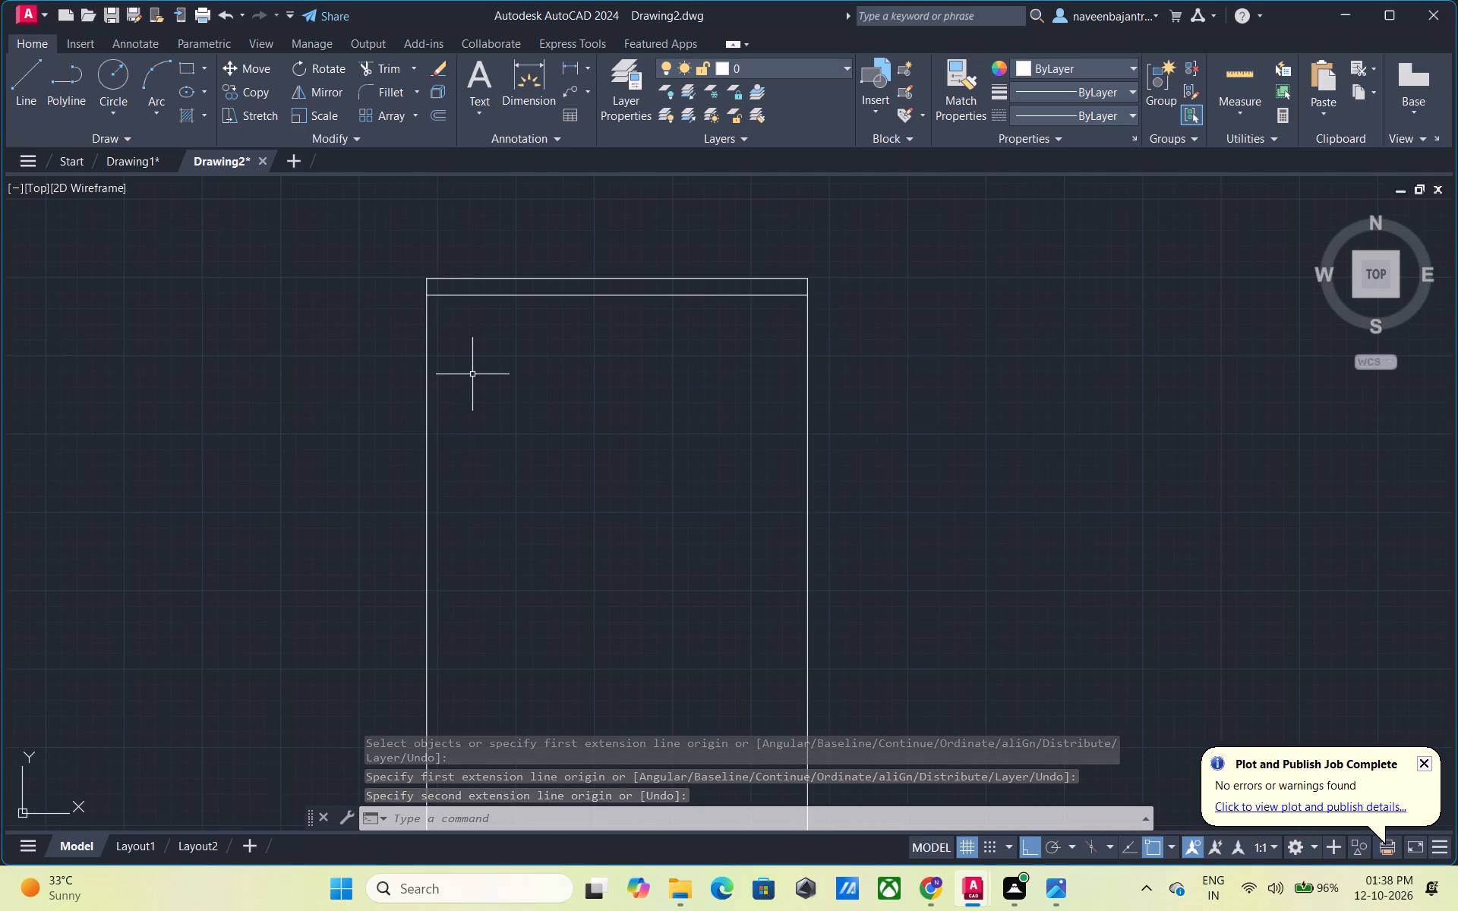
{"action": "key", "text": "Escape"}
{"action": "type", "text": "O"}
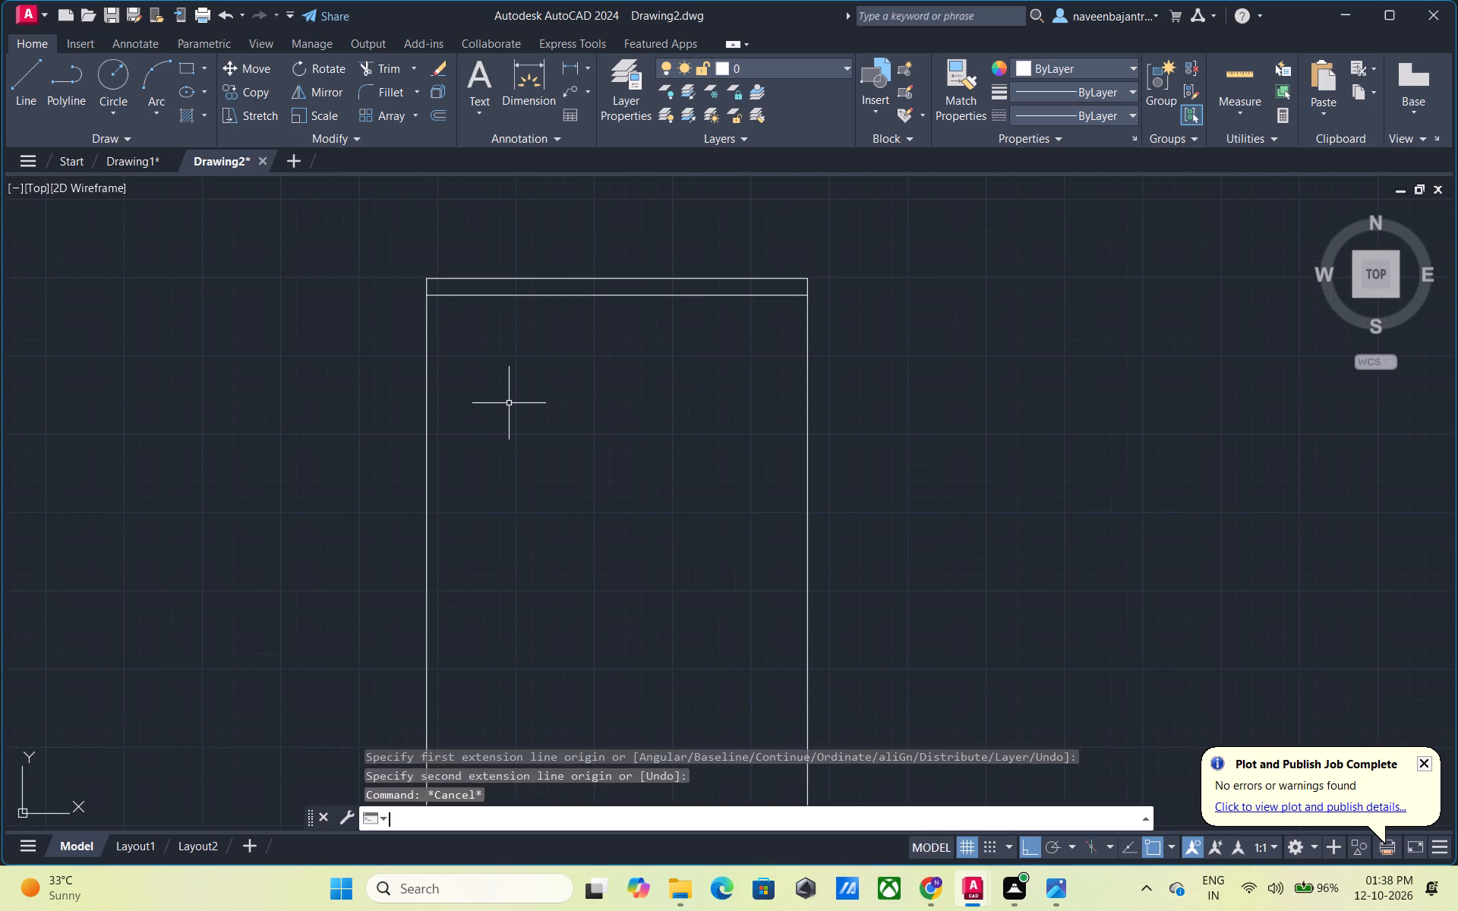
{"action": "key", "text": "space"}
{"action": "key", "text": "space"}
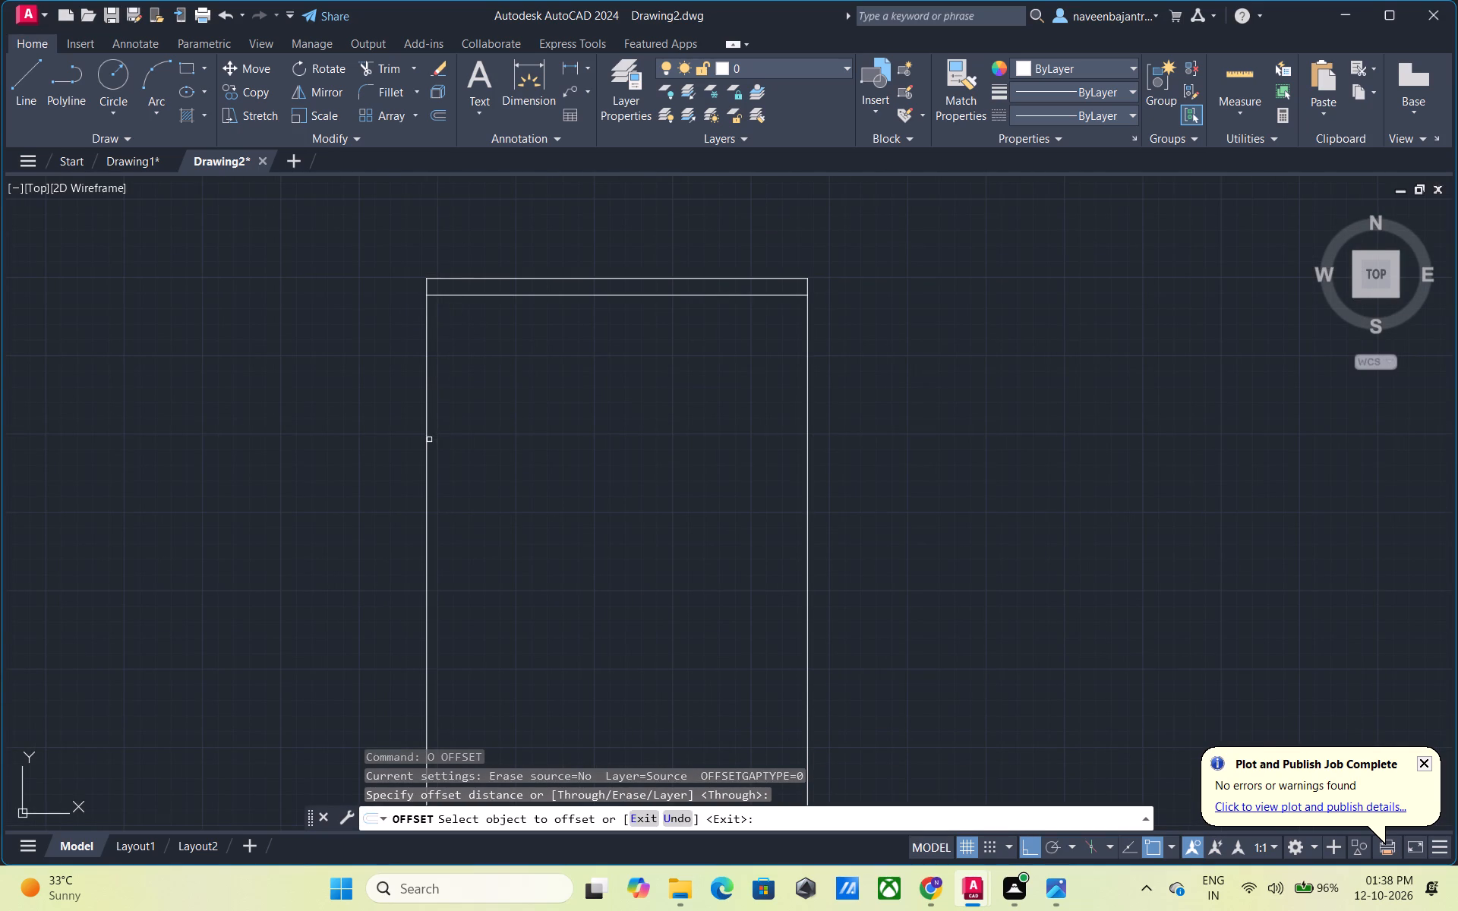
{"action": "left_click", "coordinate": [427, 444]}
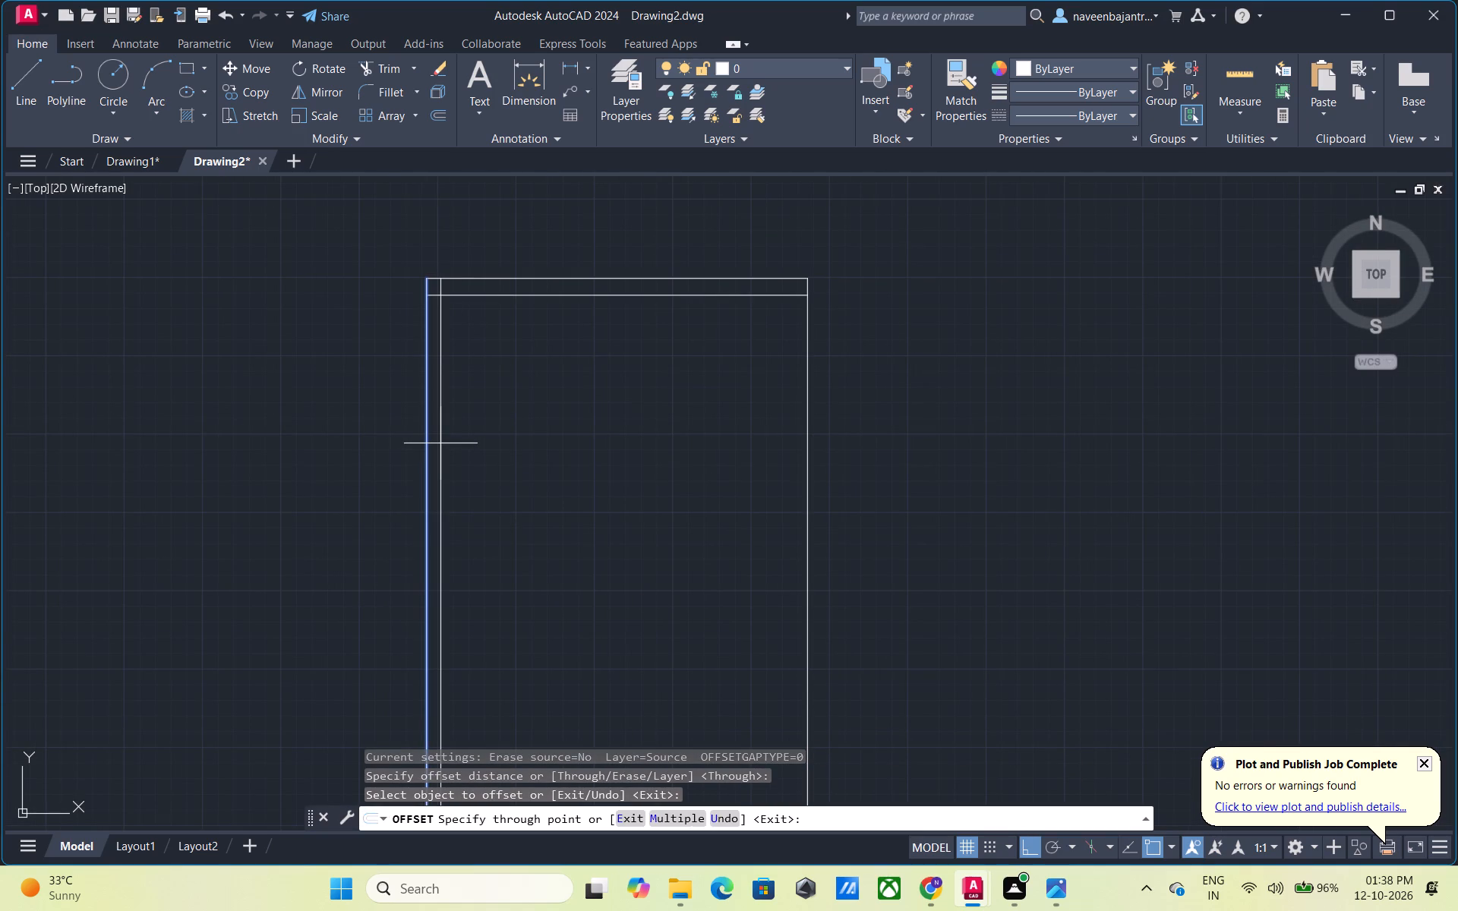
{"action": "key", "text": "9"}
{"action": "key", "text": "shift+quotedbl"}
{"action": "key", "text": "Return"}
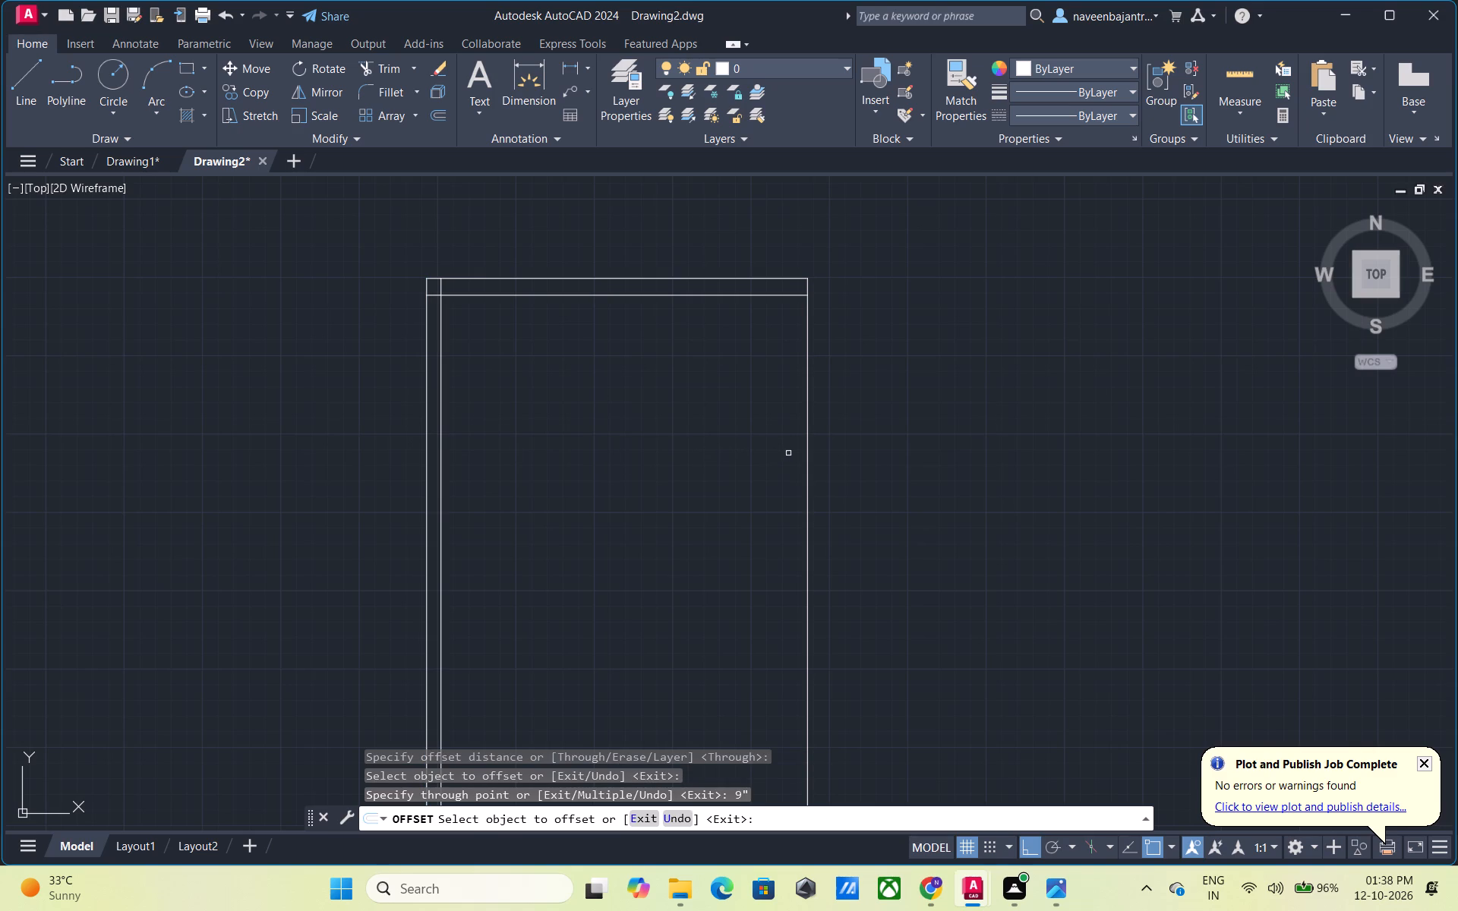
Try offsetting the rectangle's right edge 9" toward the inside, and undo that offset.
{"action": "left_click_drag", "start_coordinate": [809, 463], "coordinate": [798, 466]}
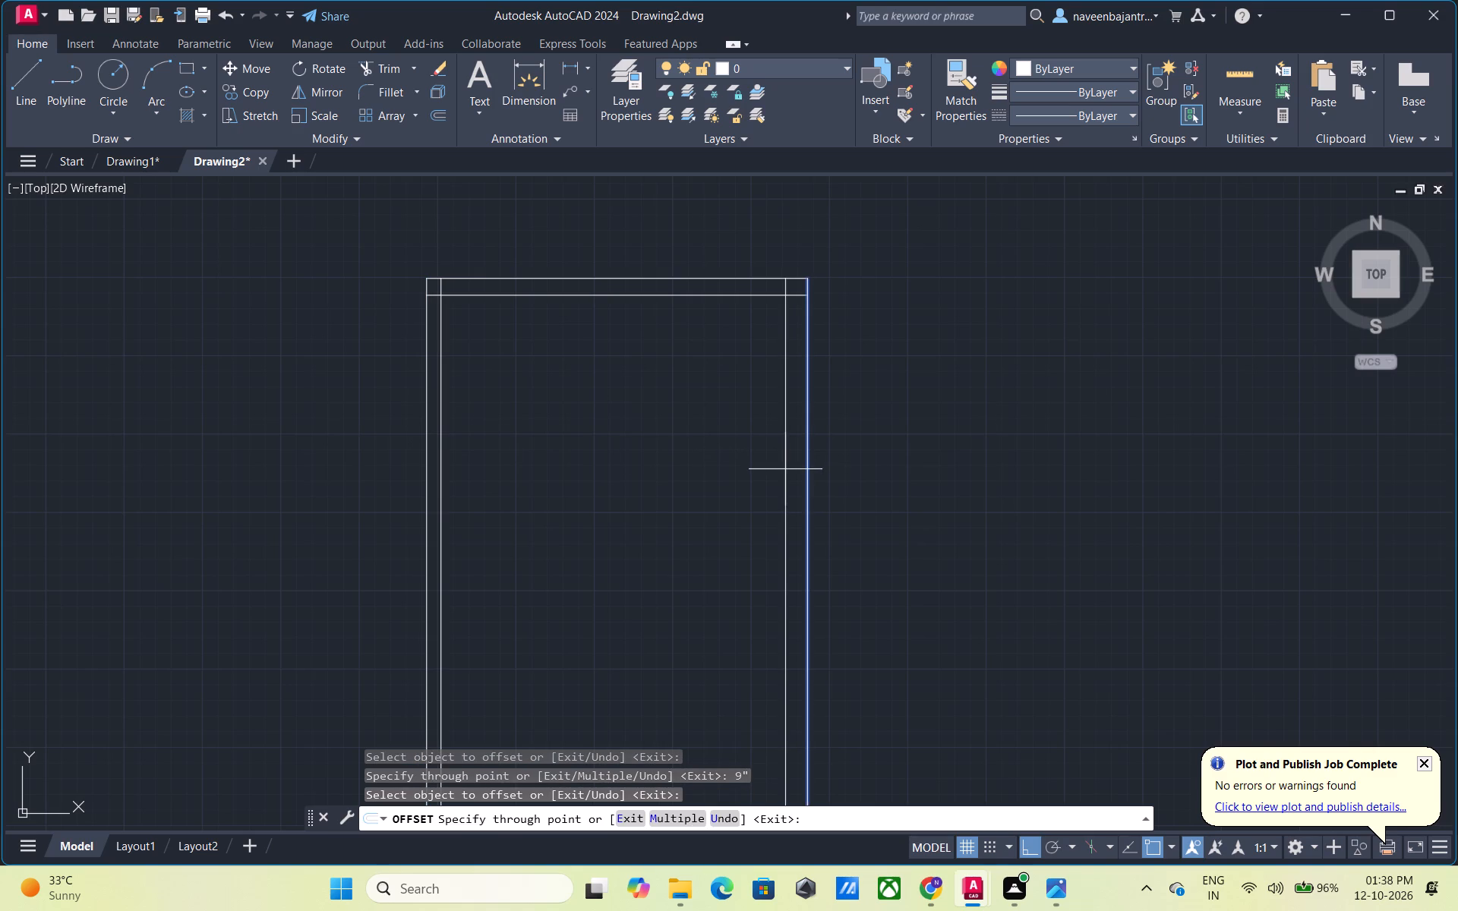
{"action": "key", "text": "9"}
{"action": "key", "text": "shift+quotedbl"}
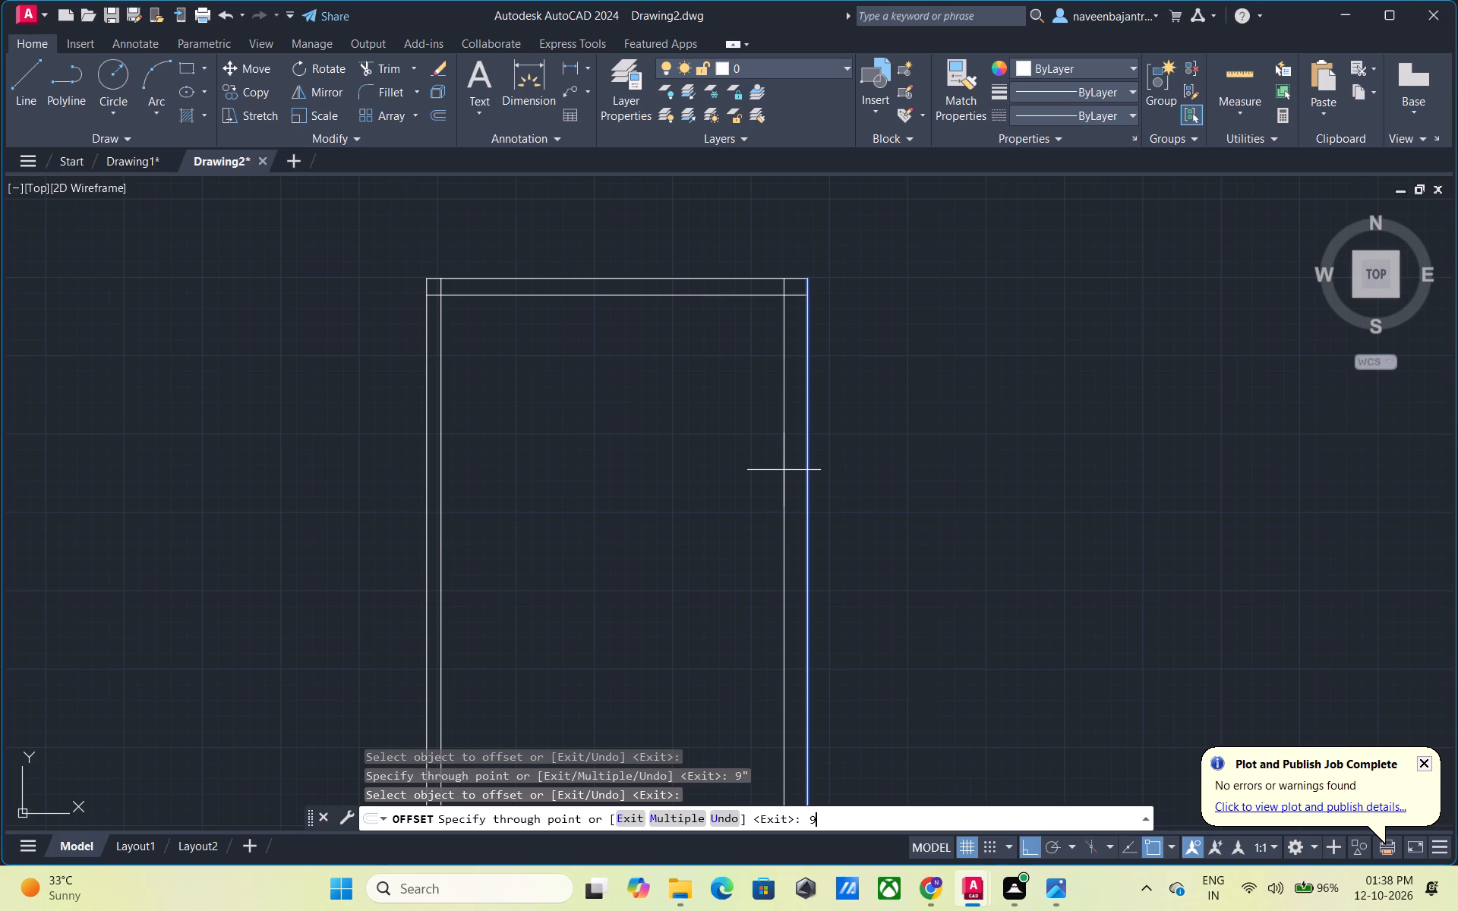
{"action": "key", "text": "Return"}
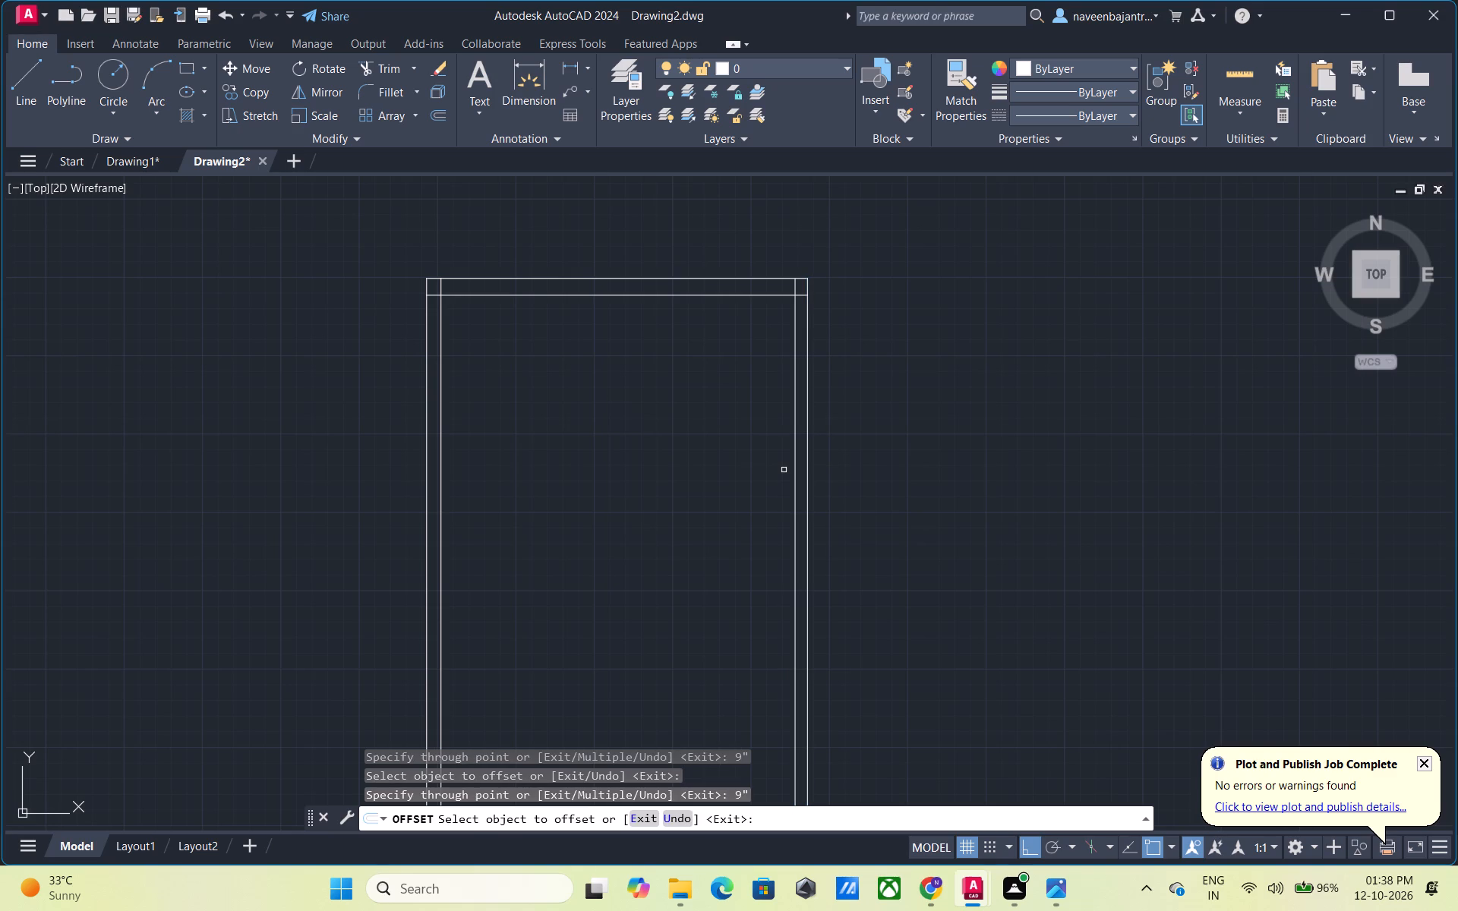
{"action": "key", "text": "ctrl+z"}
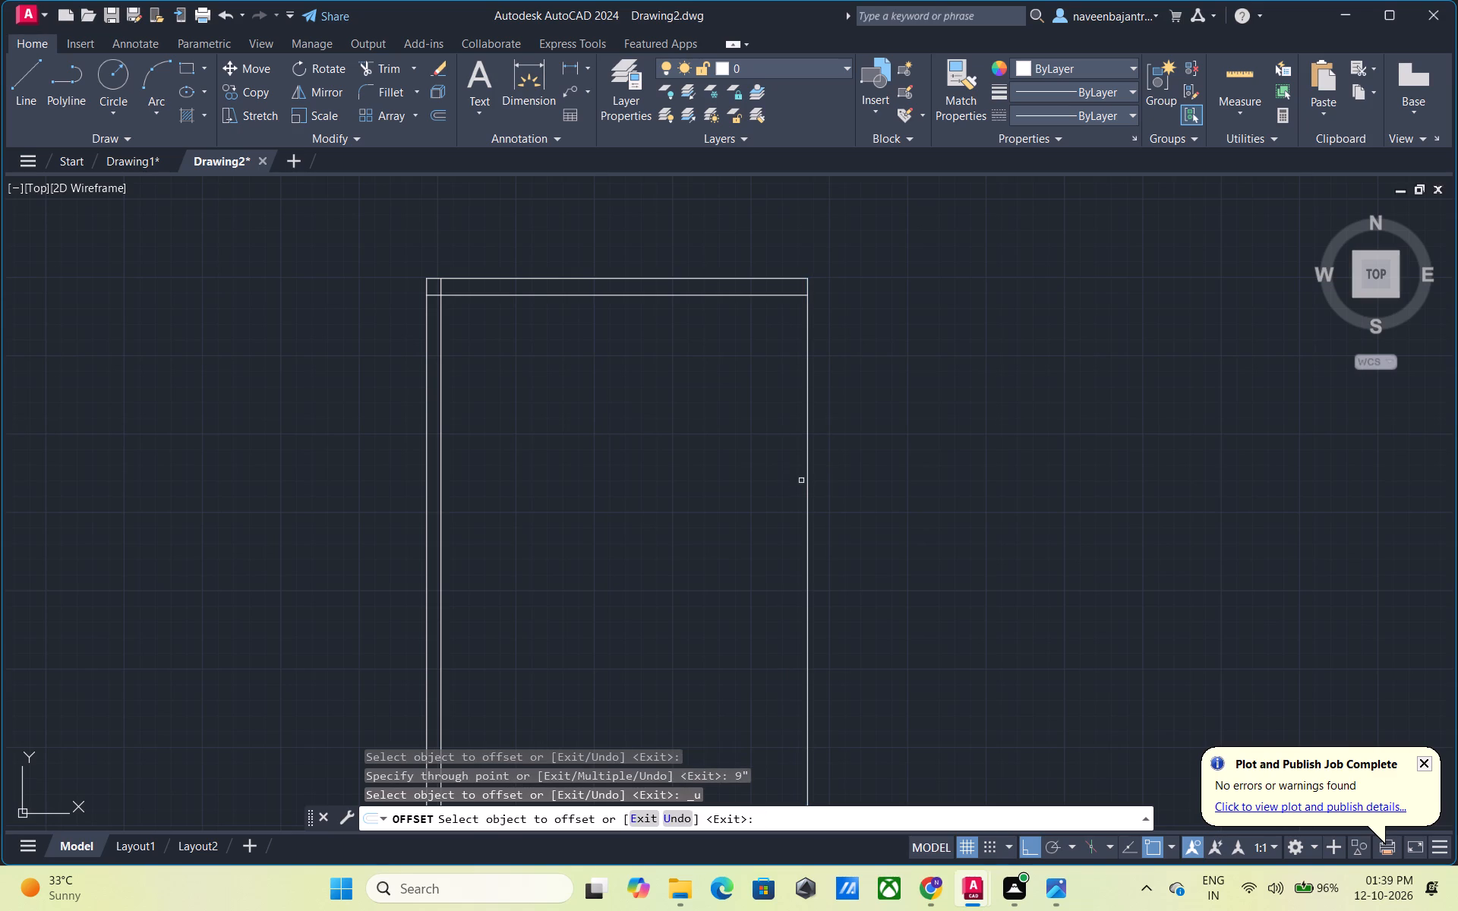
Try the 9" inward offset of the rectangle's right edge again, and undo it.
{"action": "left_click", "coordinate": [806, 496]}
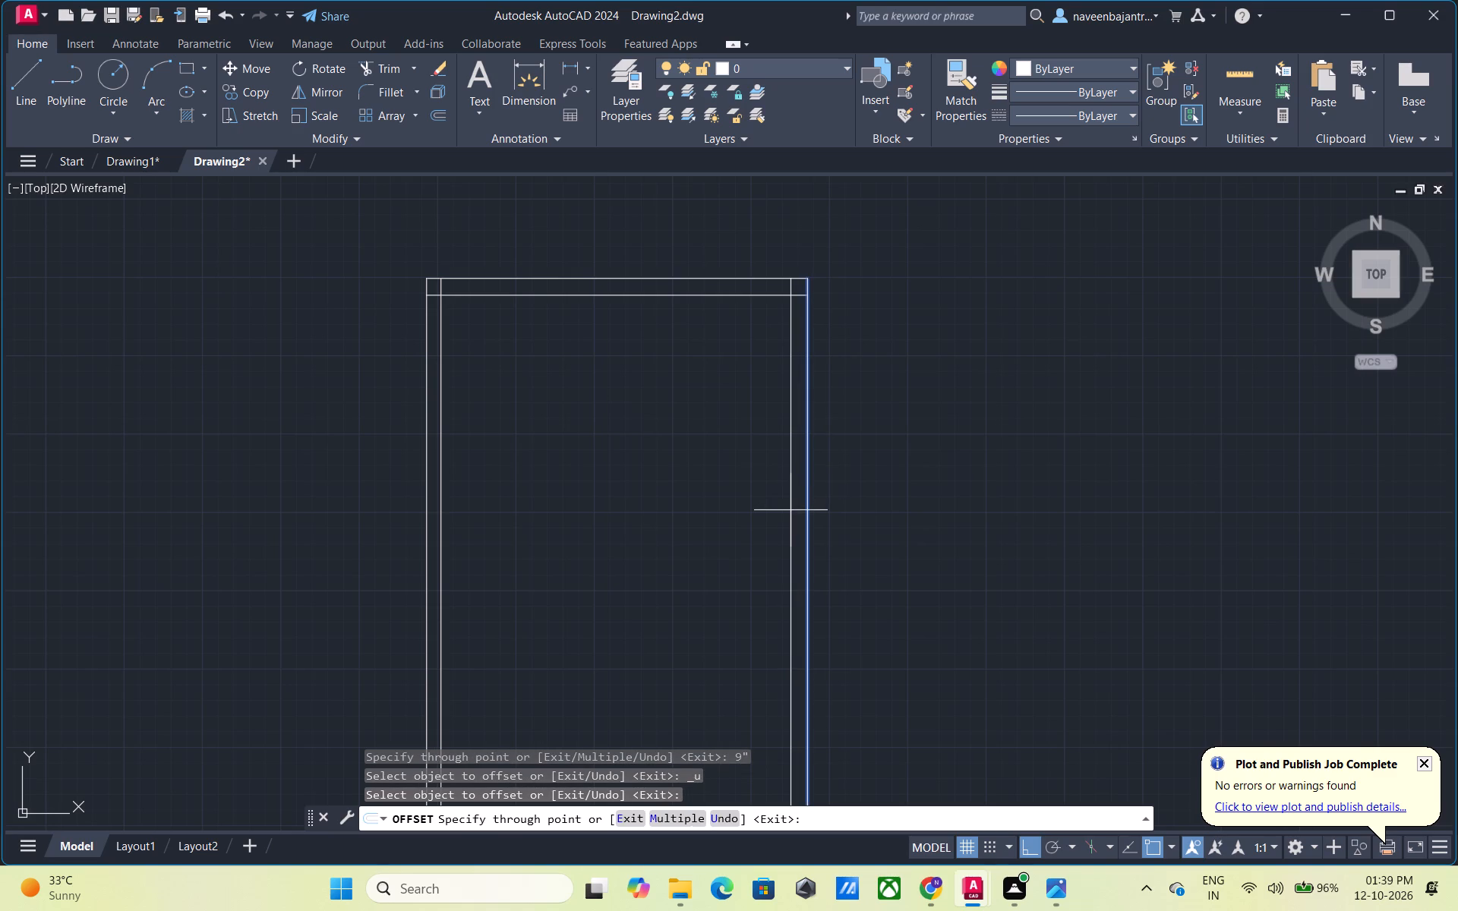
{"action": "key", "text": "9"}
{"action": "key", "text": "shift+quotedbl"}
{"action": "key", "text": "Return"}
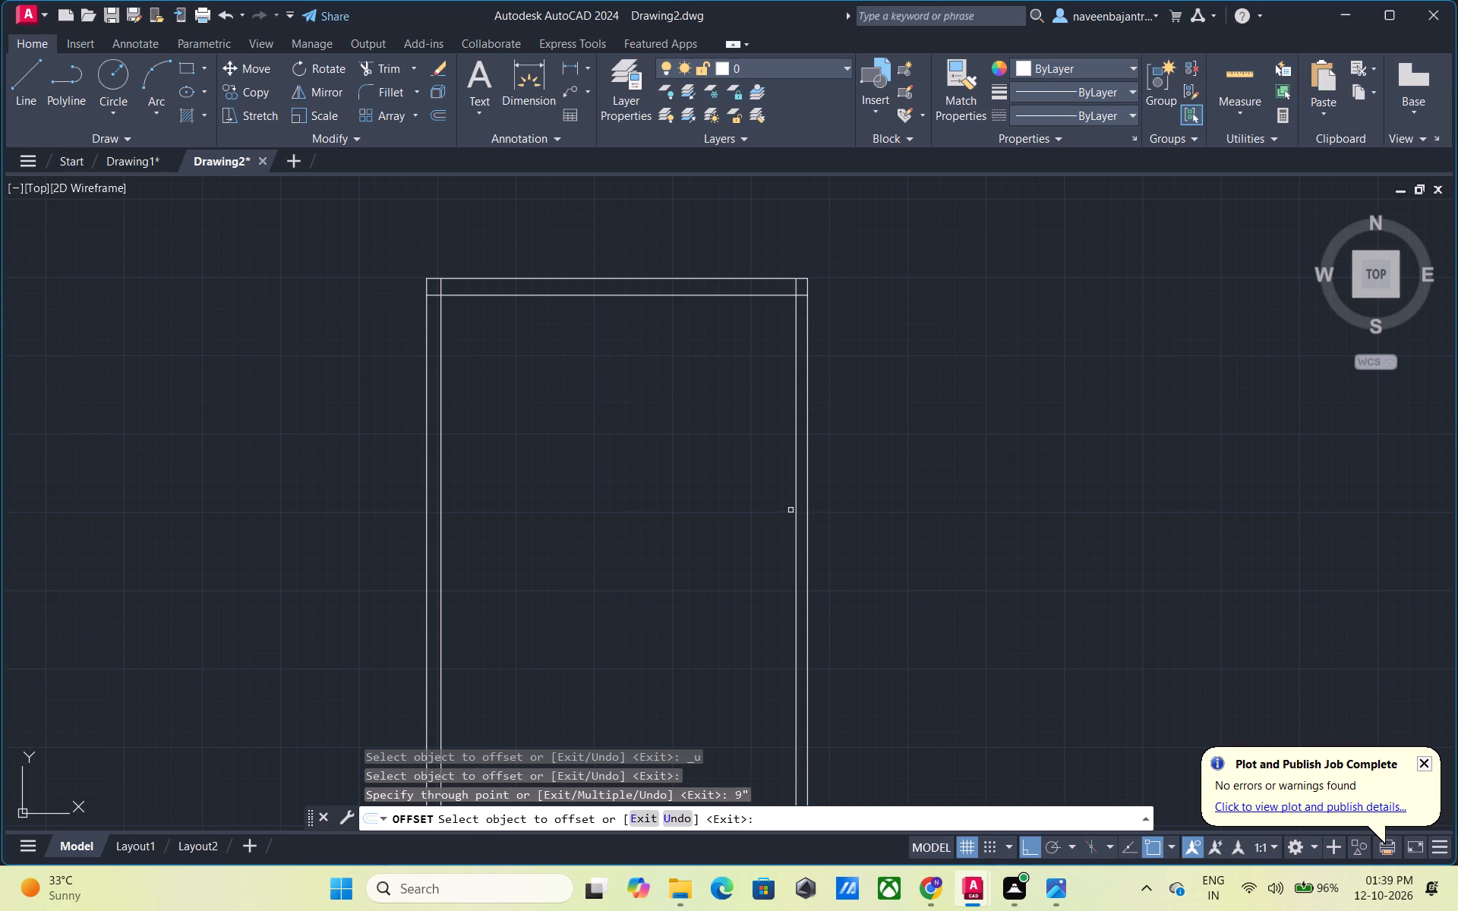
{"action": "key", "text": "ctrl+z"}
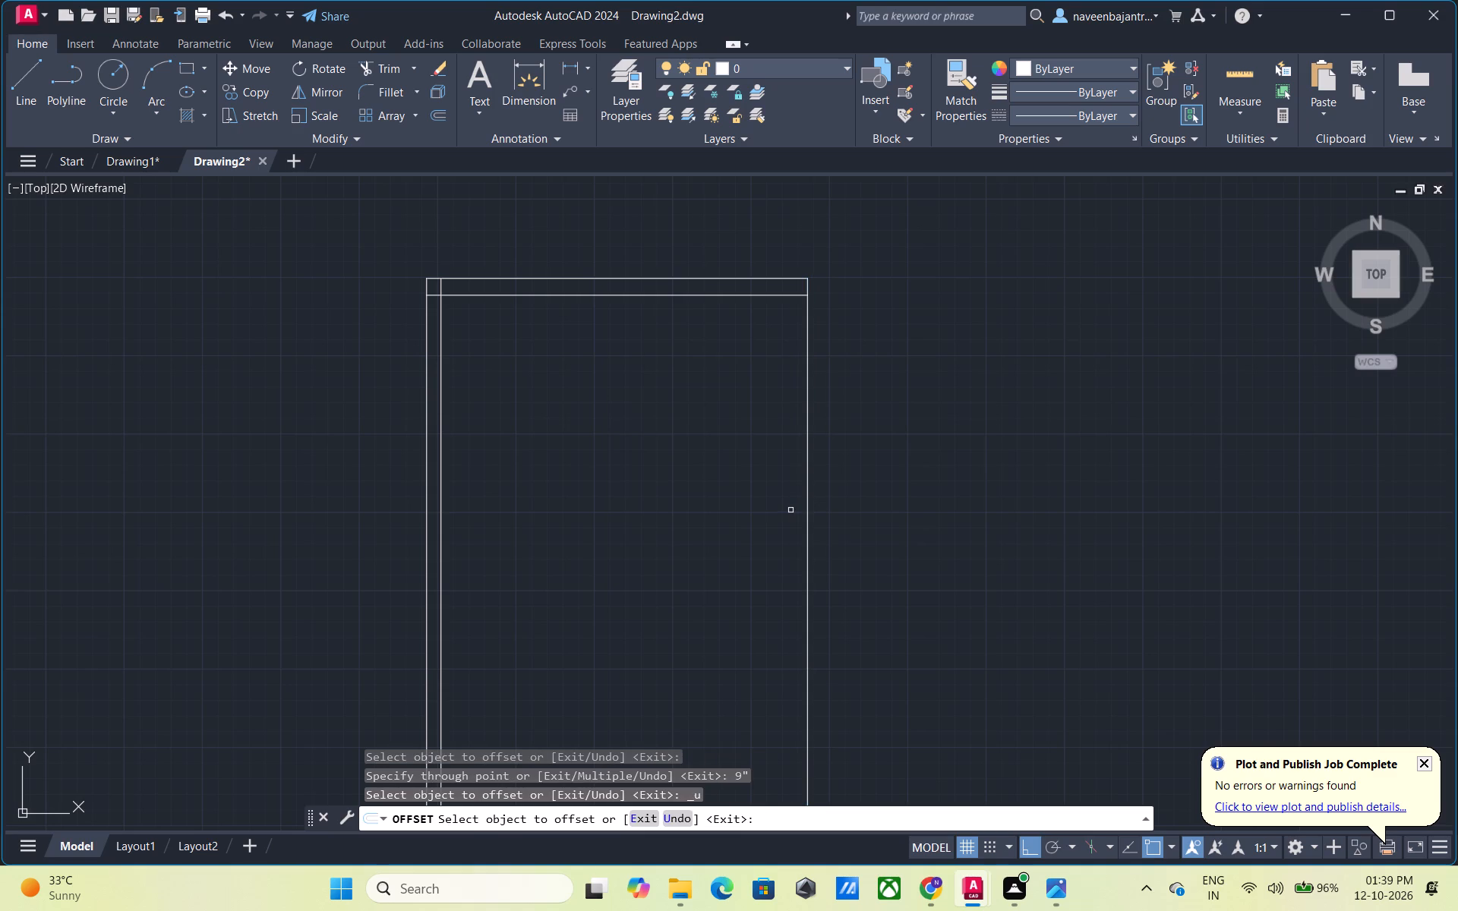
Offset the rectangle's right edge 9" toward the inside, using the Through option.
{"action": "left_click", "coordinate": [806, 533]}
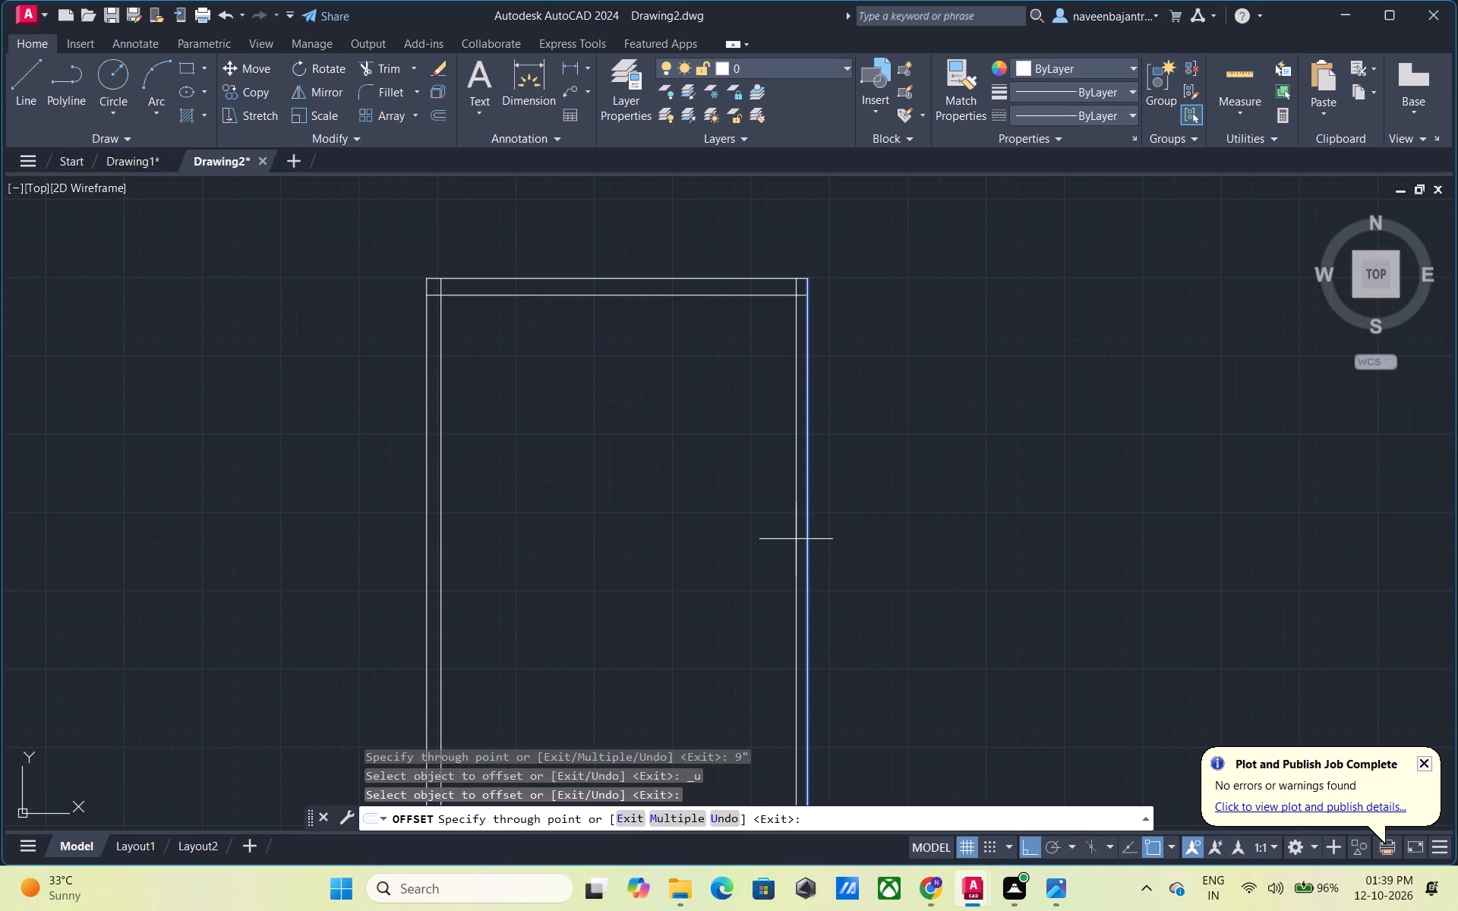
{"action": "key", "text": "9"}
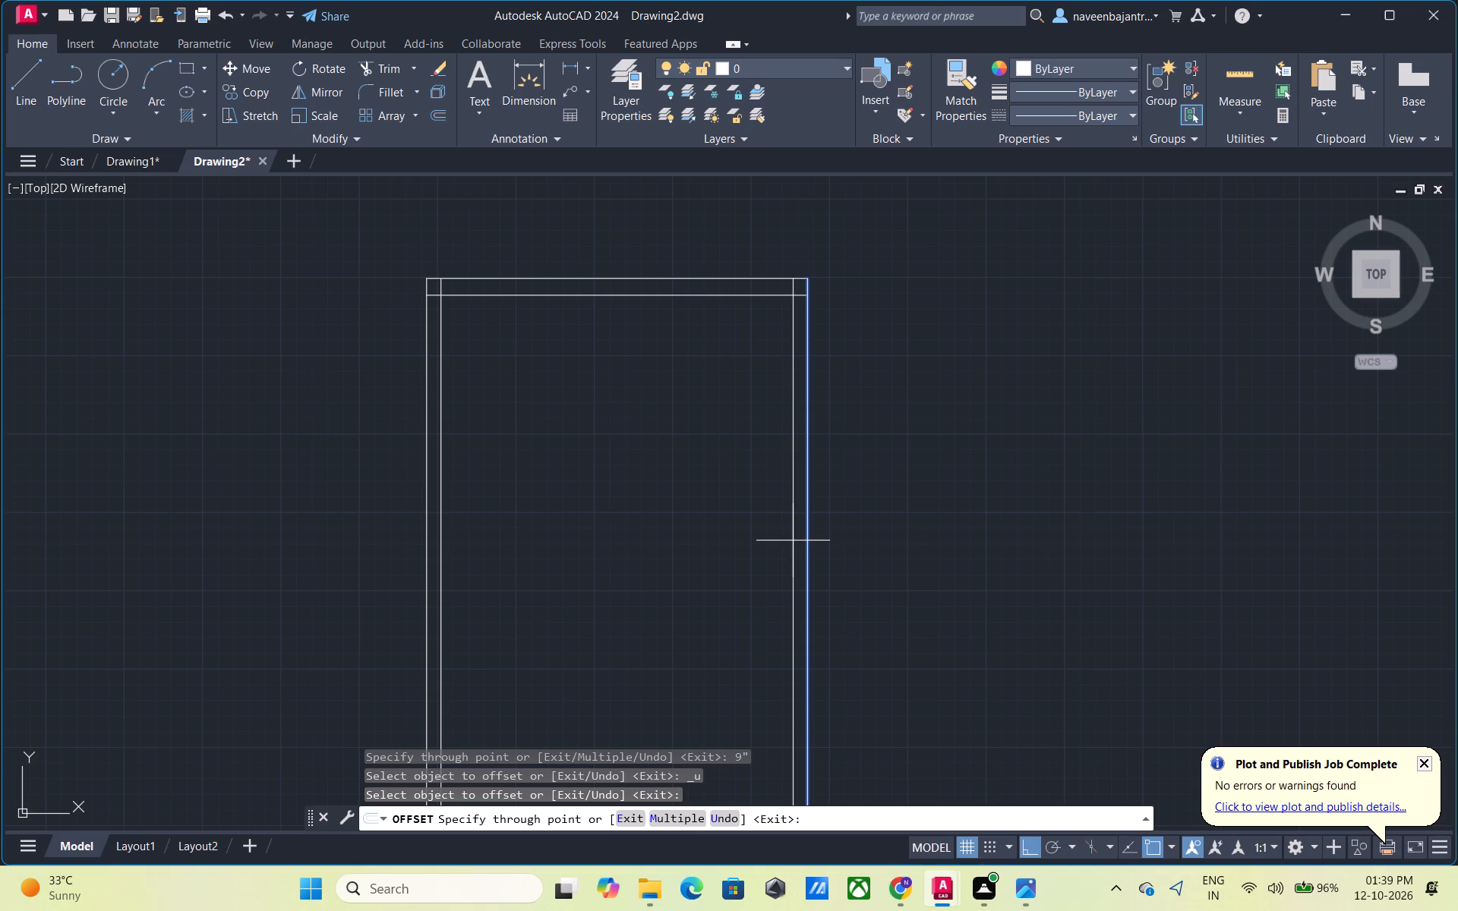
{"action": "key", "text": "shift+quotedbl"}
{"action": "key", "text": "Return"}
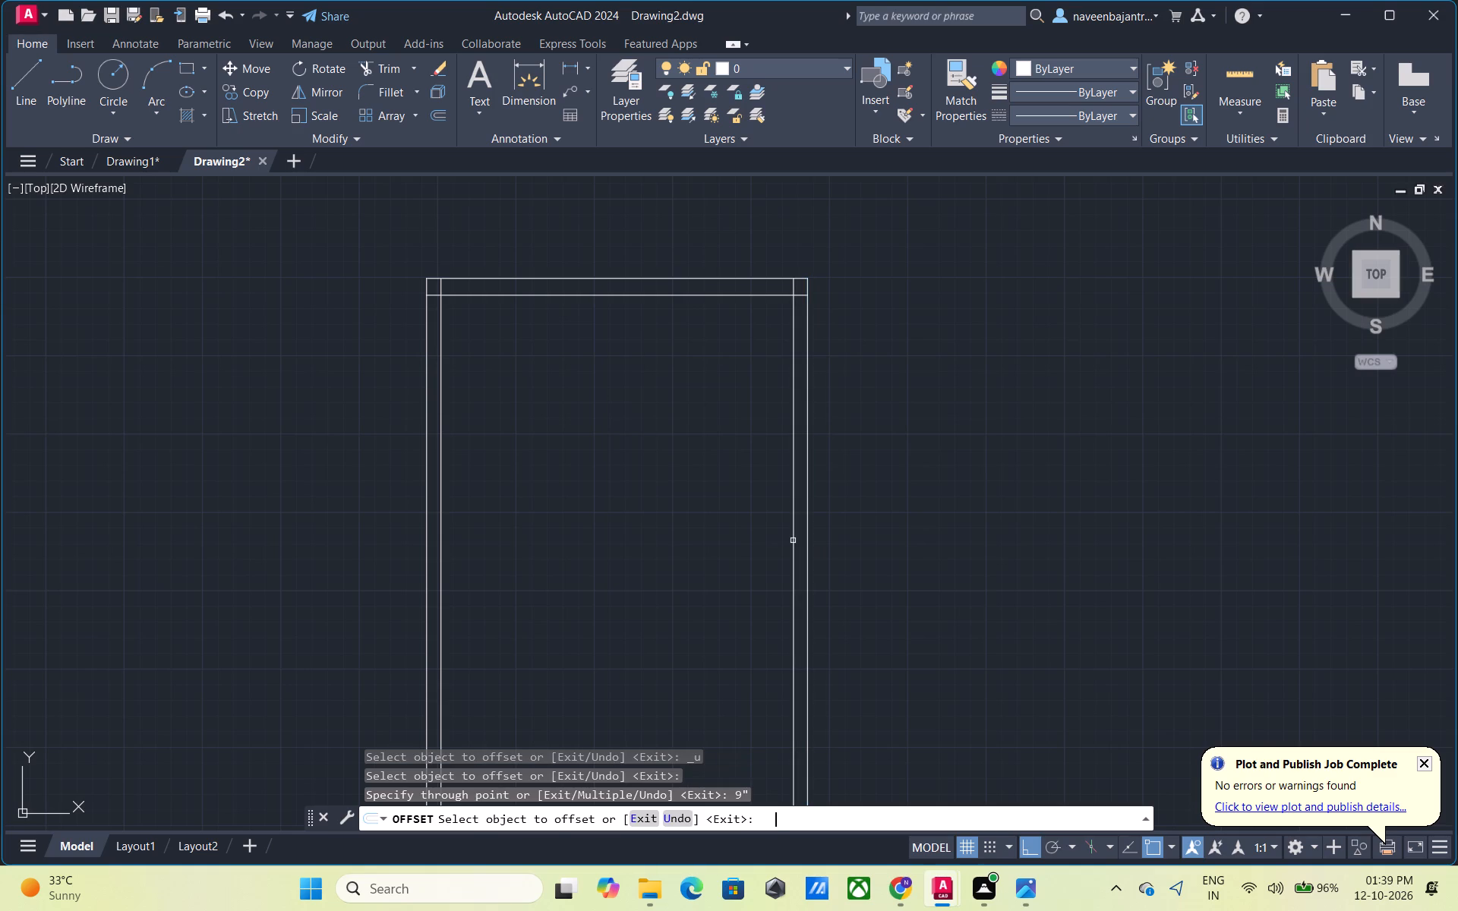
{"action": "key", "text": "Escape"}
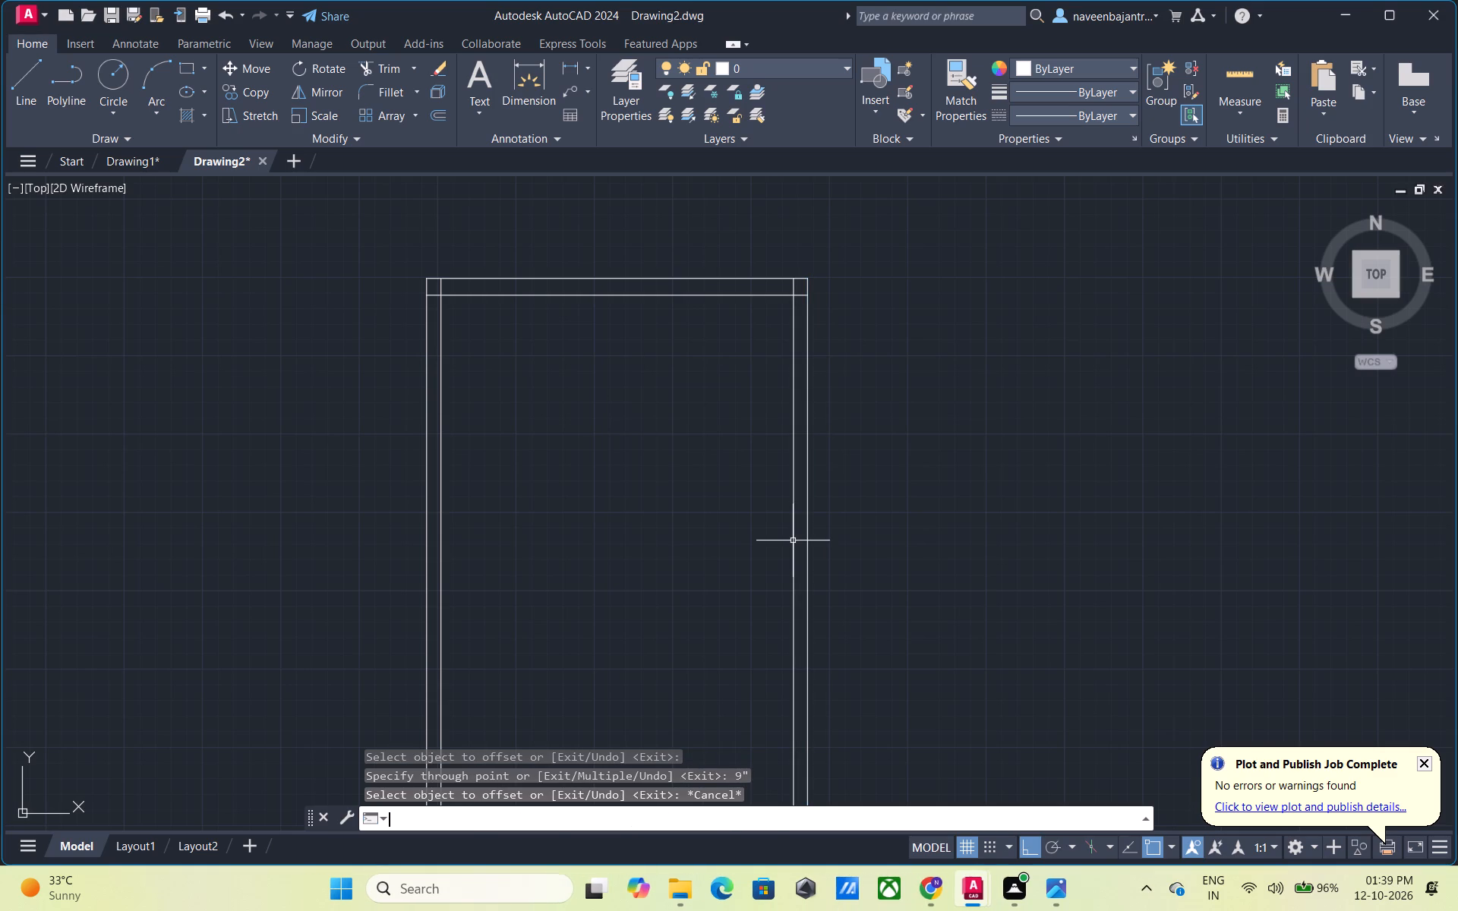
Trim the overlapping ends of the inner wall lines at the plan's top-left and top-right corners.
{"action": "type", "text": "TR"}
{"action": "key", "text": "space"}
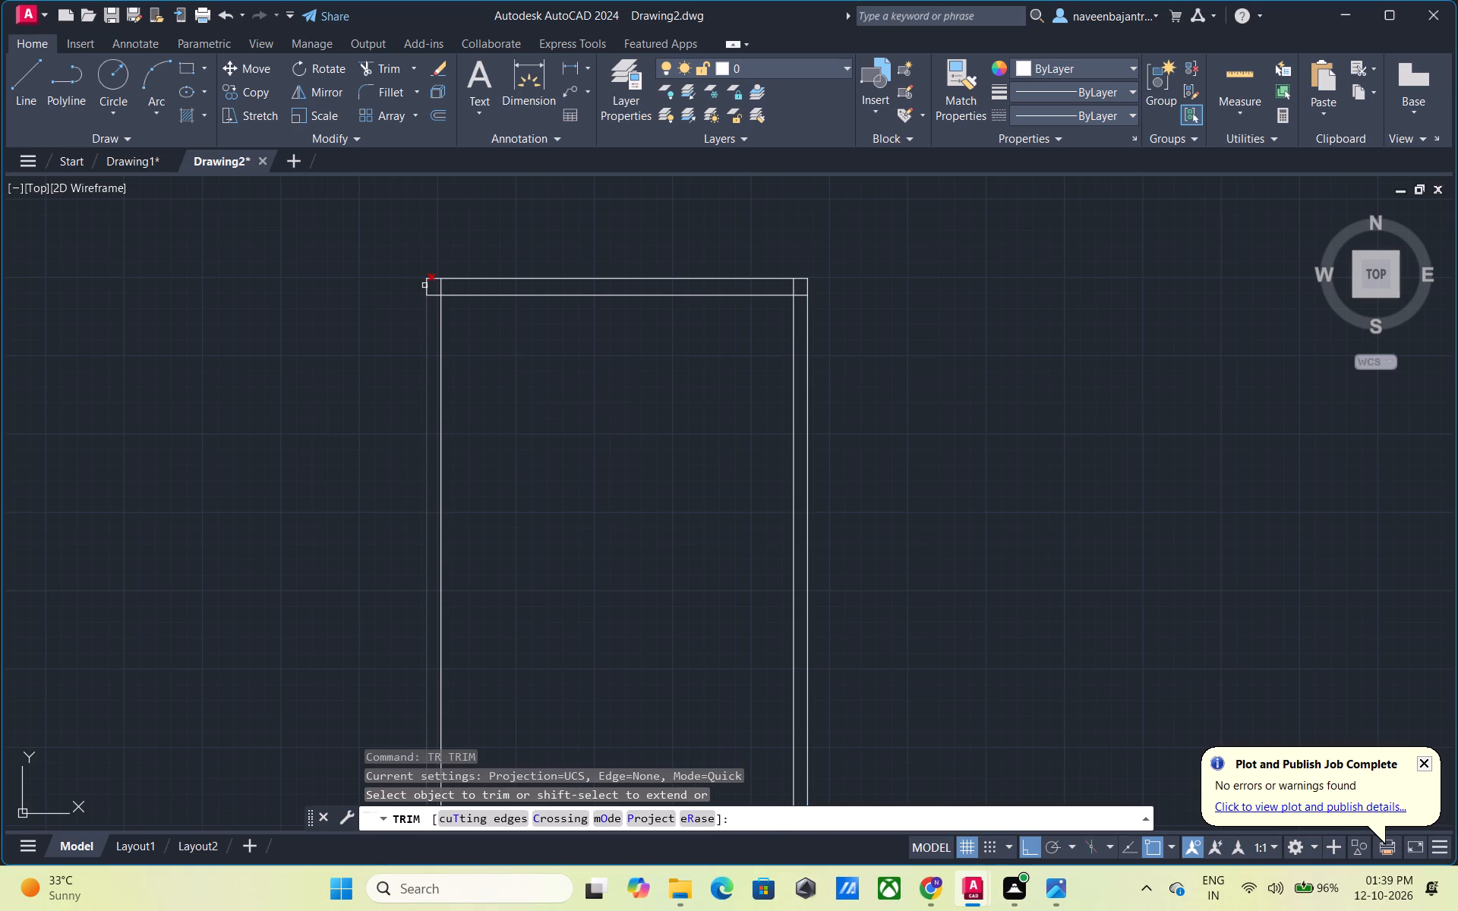
{"action": "scroll", "coordinate": [424, 284], "scroll_direction": "up", "scroll_amount": 4}
{"action": "left_click", "coordinate": [467, 357]}
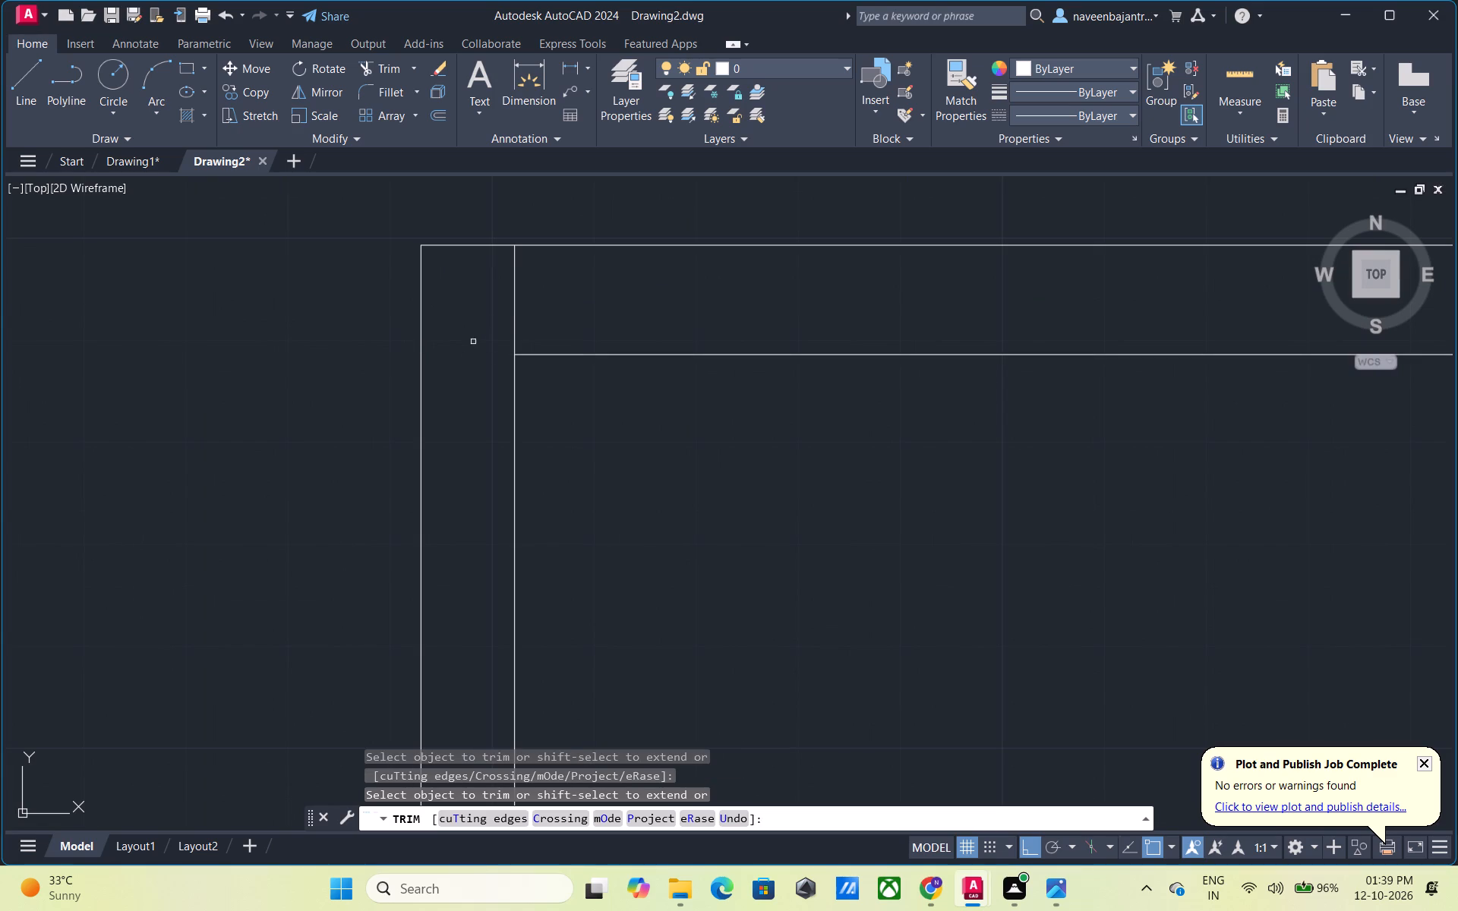
{"action": "left_click", "coordinate": [515, 312]}
{"action": "scroll", "coordinate": [515, 311], "scroll_direction": "down", "scroll_amount": 4}
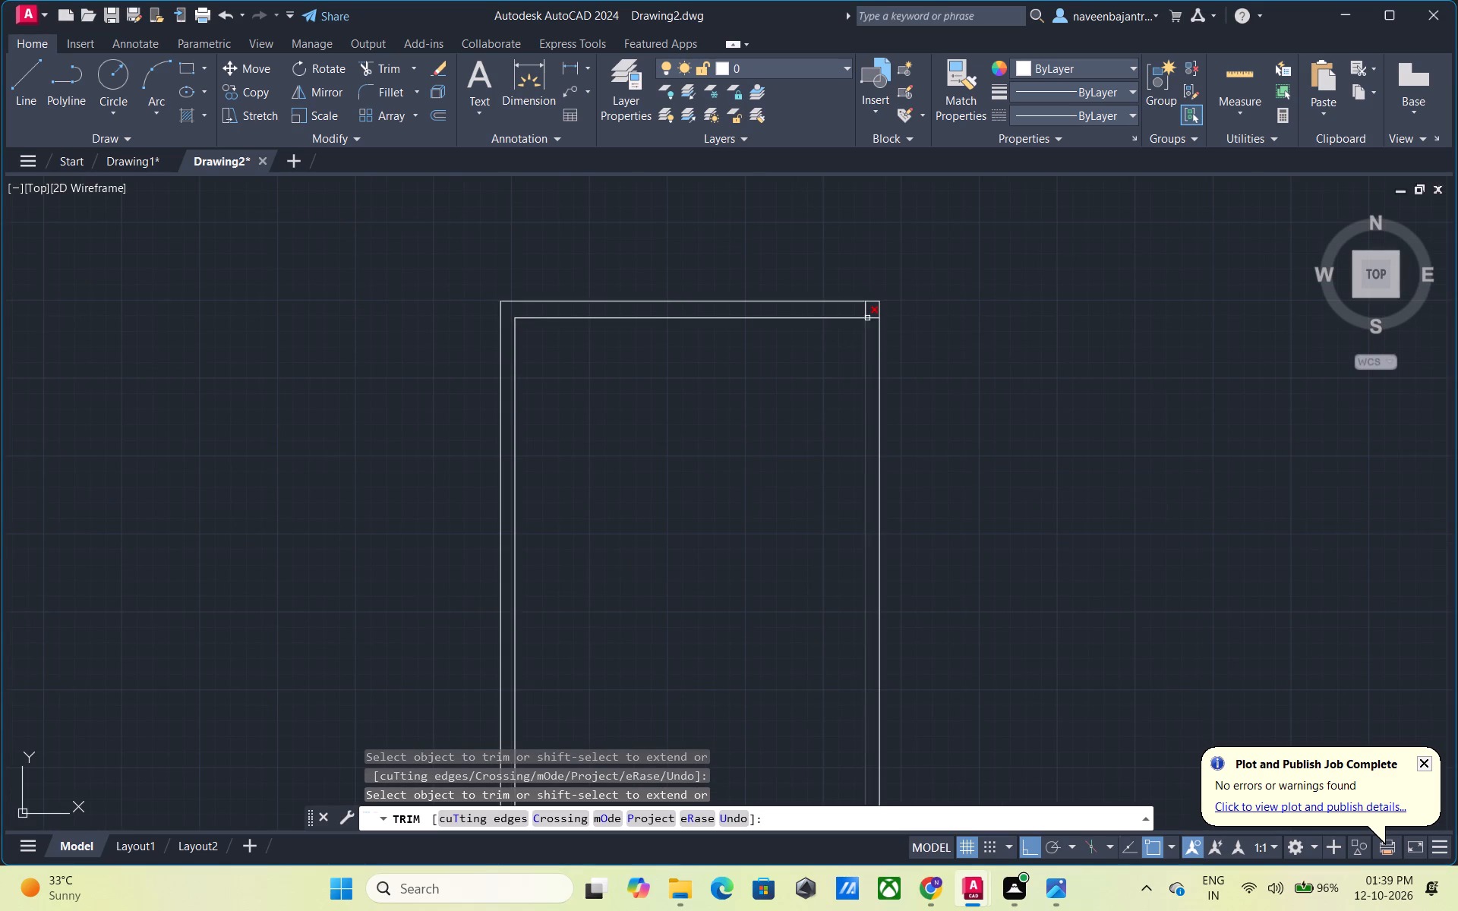
{"action": "scroll", "coordinate": [869, 317], "scroll_direction": "up", "scroll_amount": 4}
{"action": "left_click", "coordinate": [872, 325]}
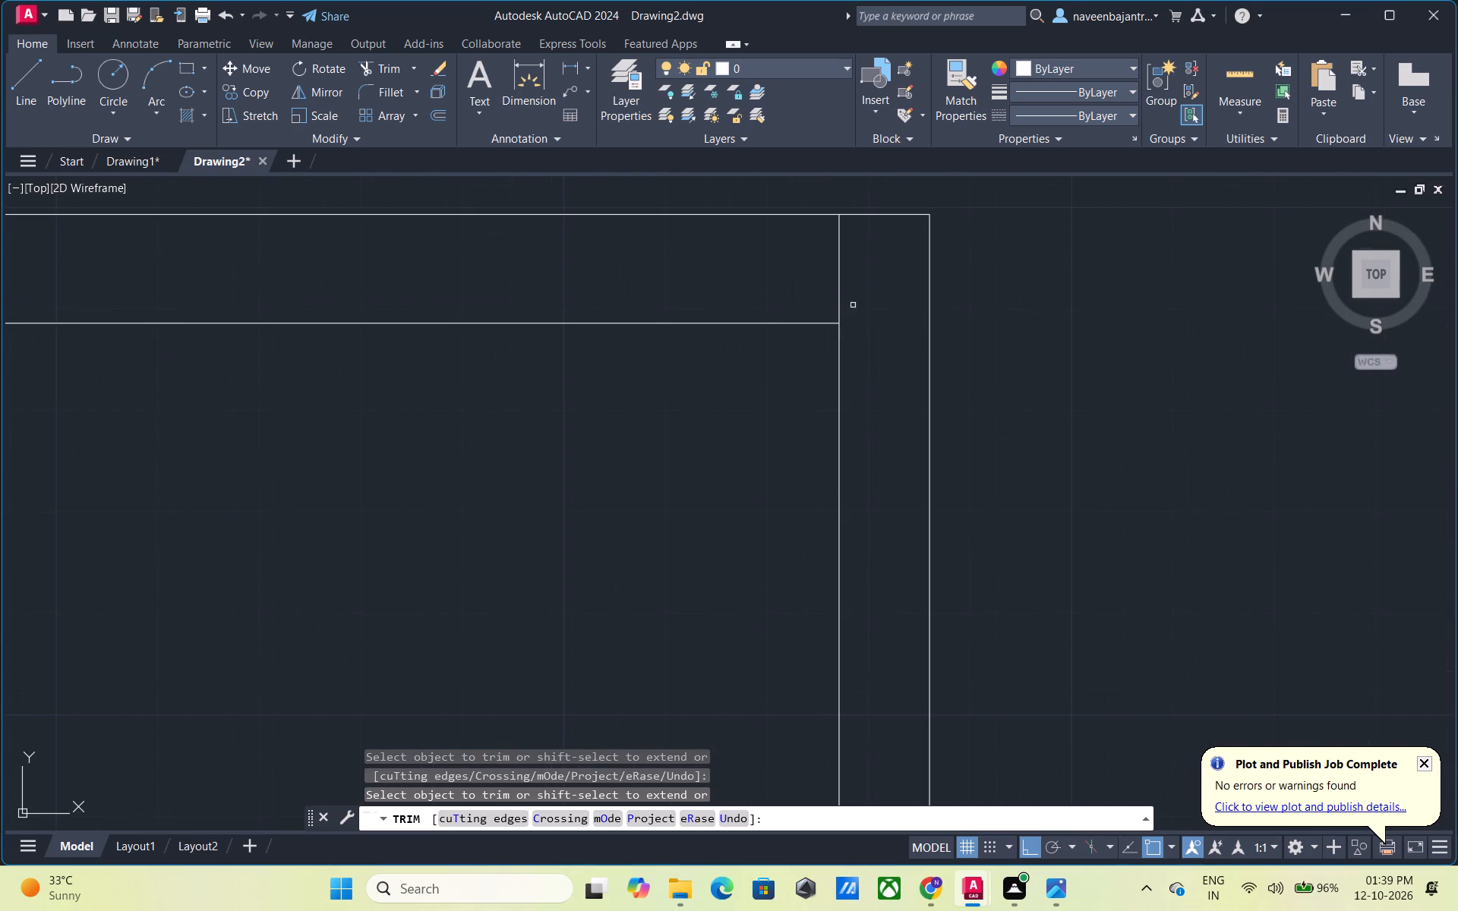
{"action": "left_click", "coordinate": [841, 285]}
{"action": "scroll", "coordinate": [841, 285], "scroll_direction": "down", "scroll_amount": 4}
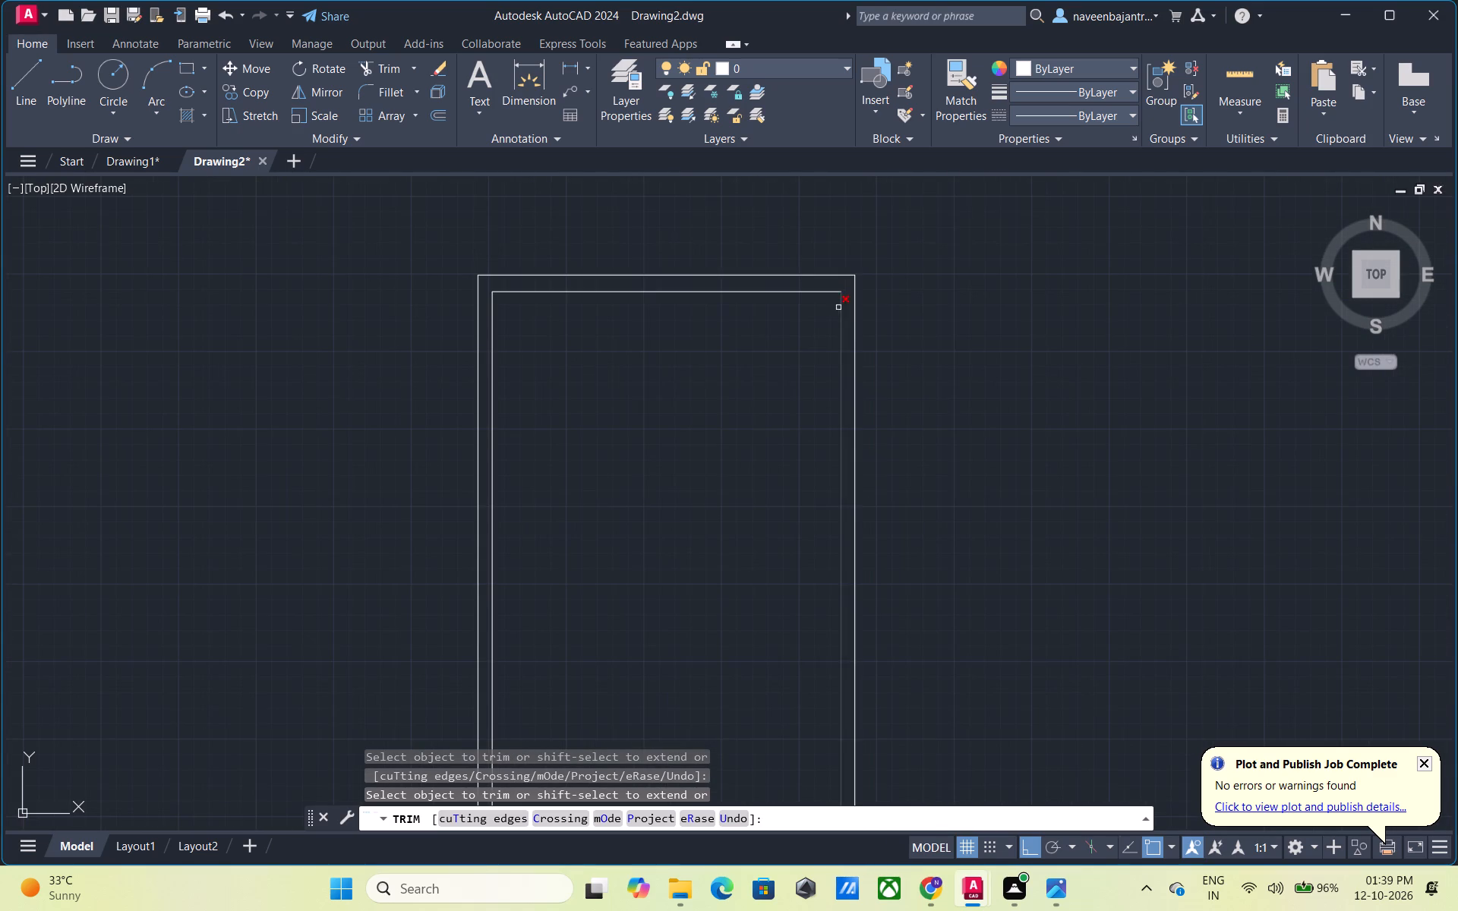
{"action": "key", "text": "Escape"}
Offset the inner line of the left wall 8' toward the inside to start a vertical partition.
{"action": "scroll", "coordinate": [762, 396], "scroll_direction": "down", "scroll_amount": 1}
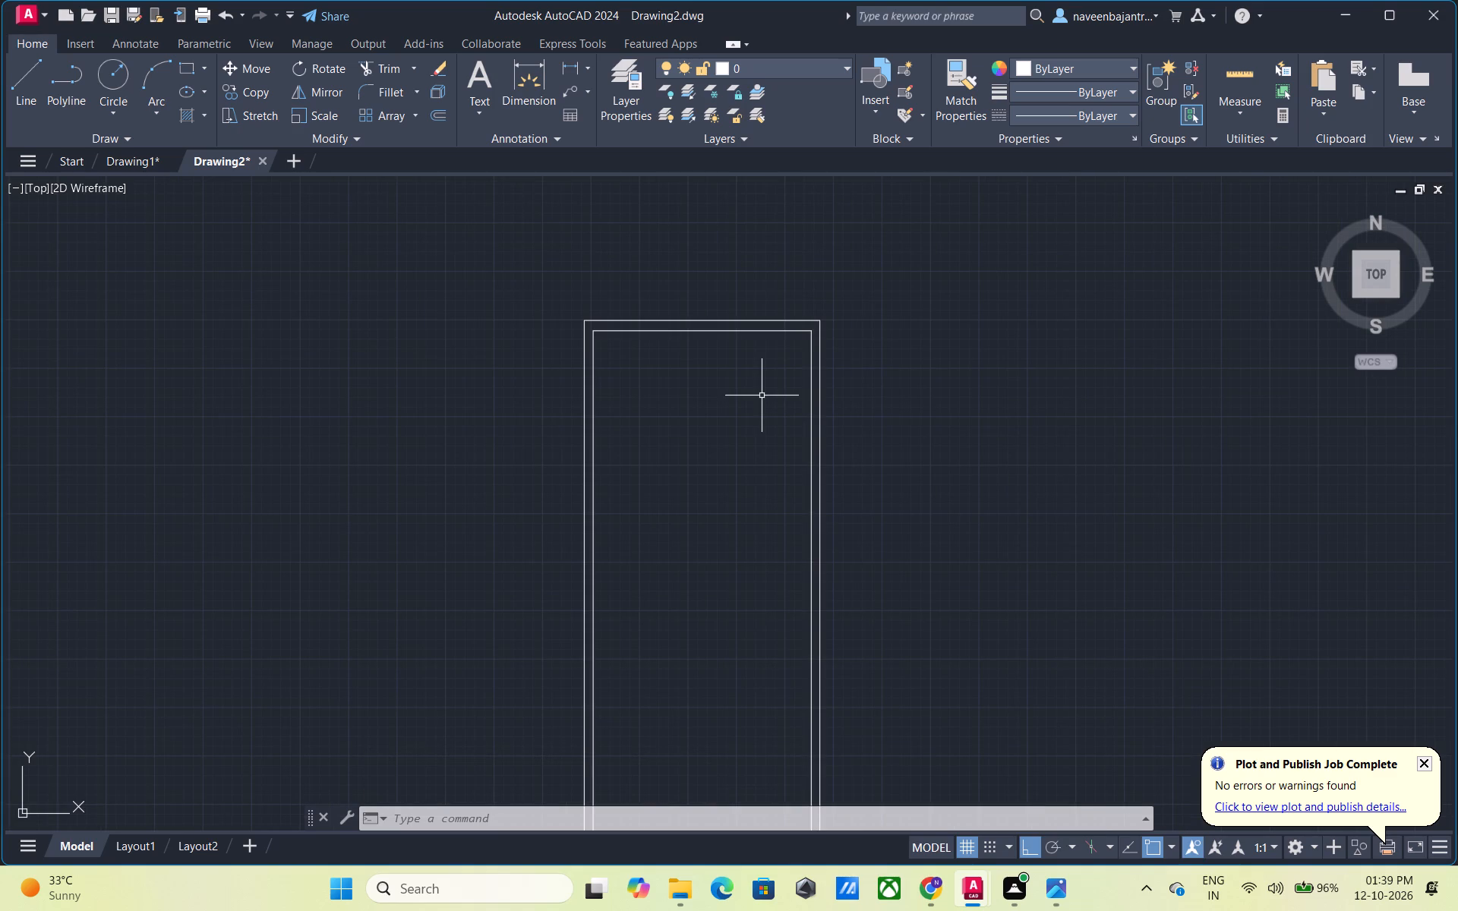
{"action": "scroll", "coordinate": [762, 396], "scroll_direction": "up", "scroll_amount": 1}
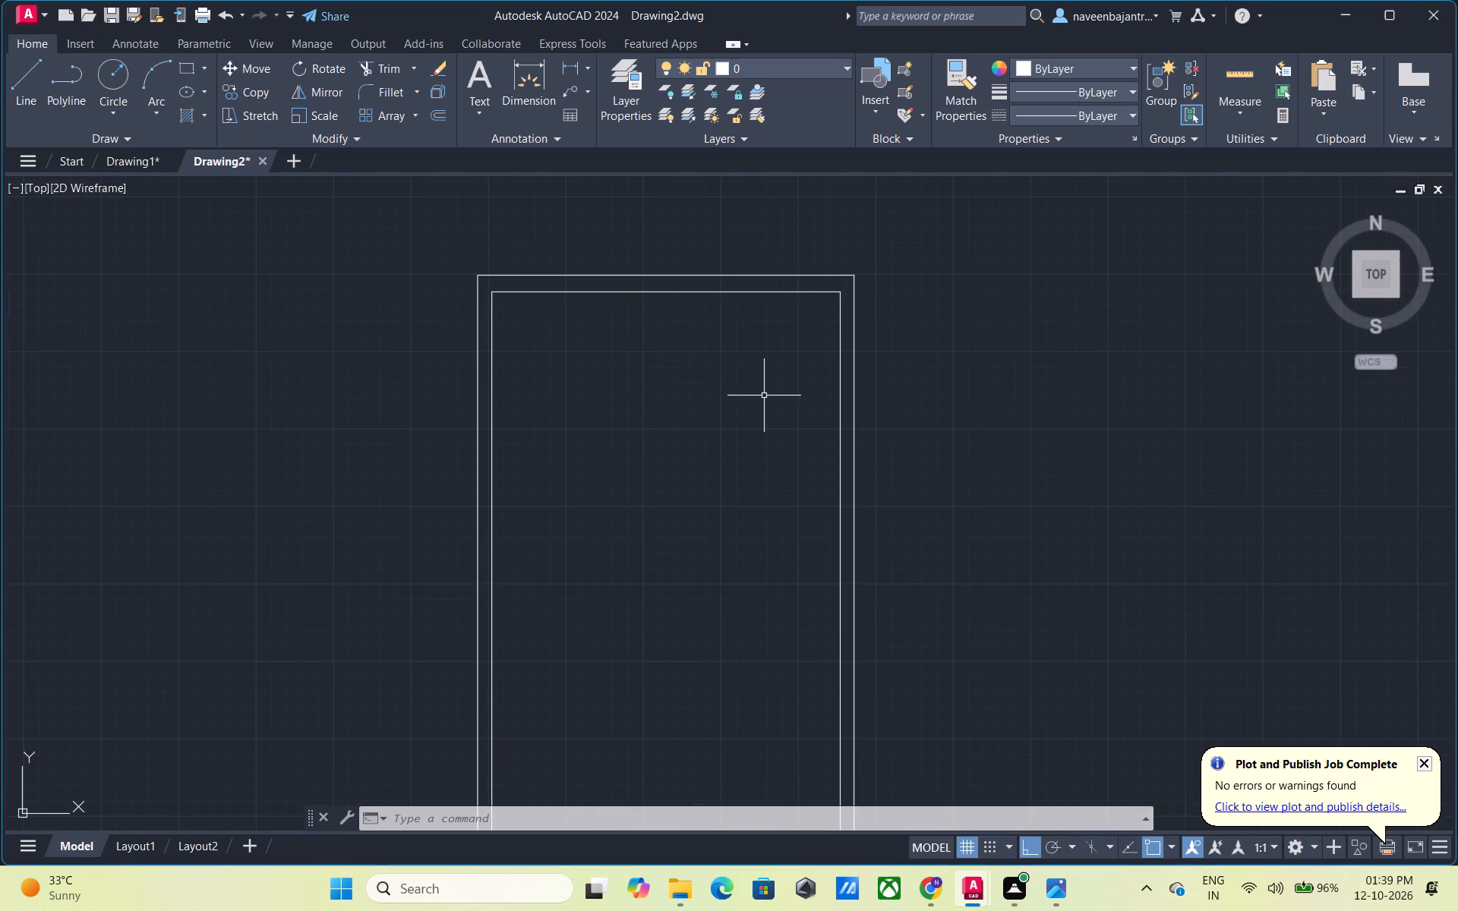
{"action": "key", "text": "Escape"}
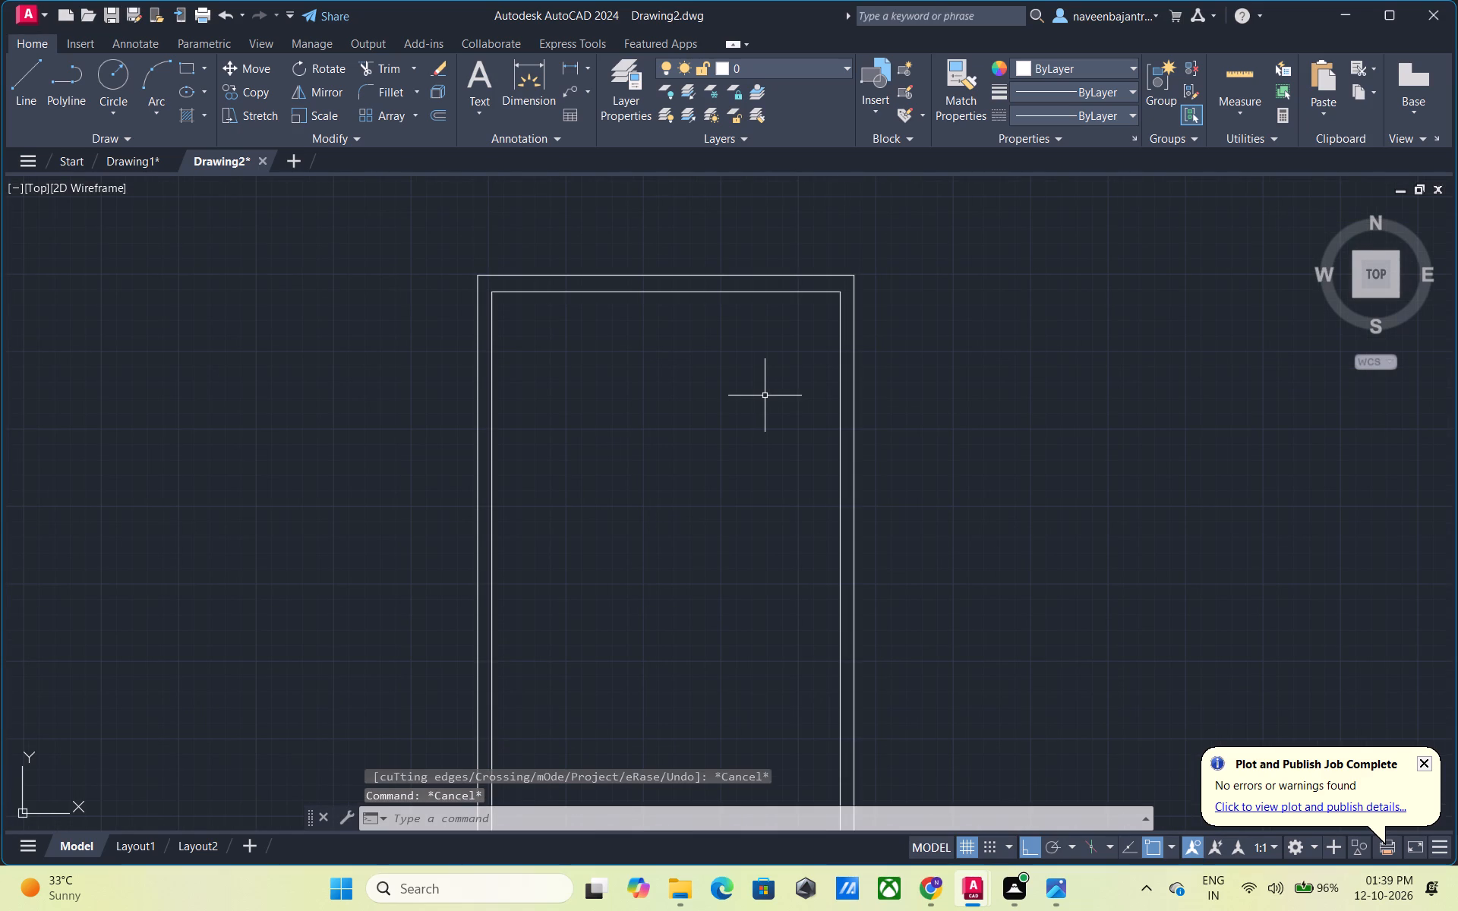
{"action": "key", "text": "Escape"}
{"action": "key", "text": "o"}
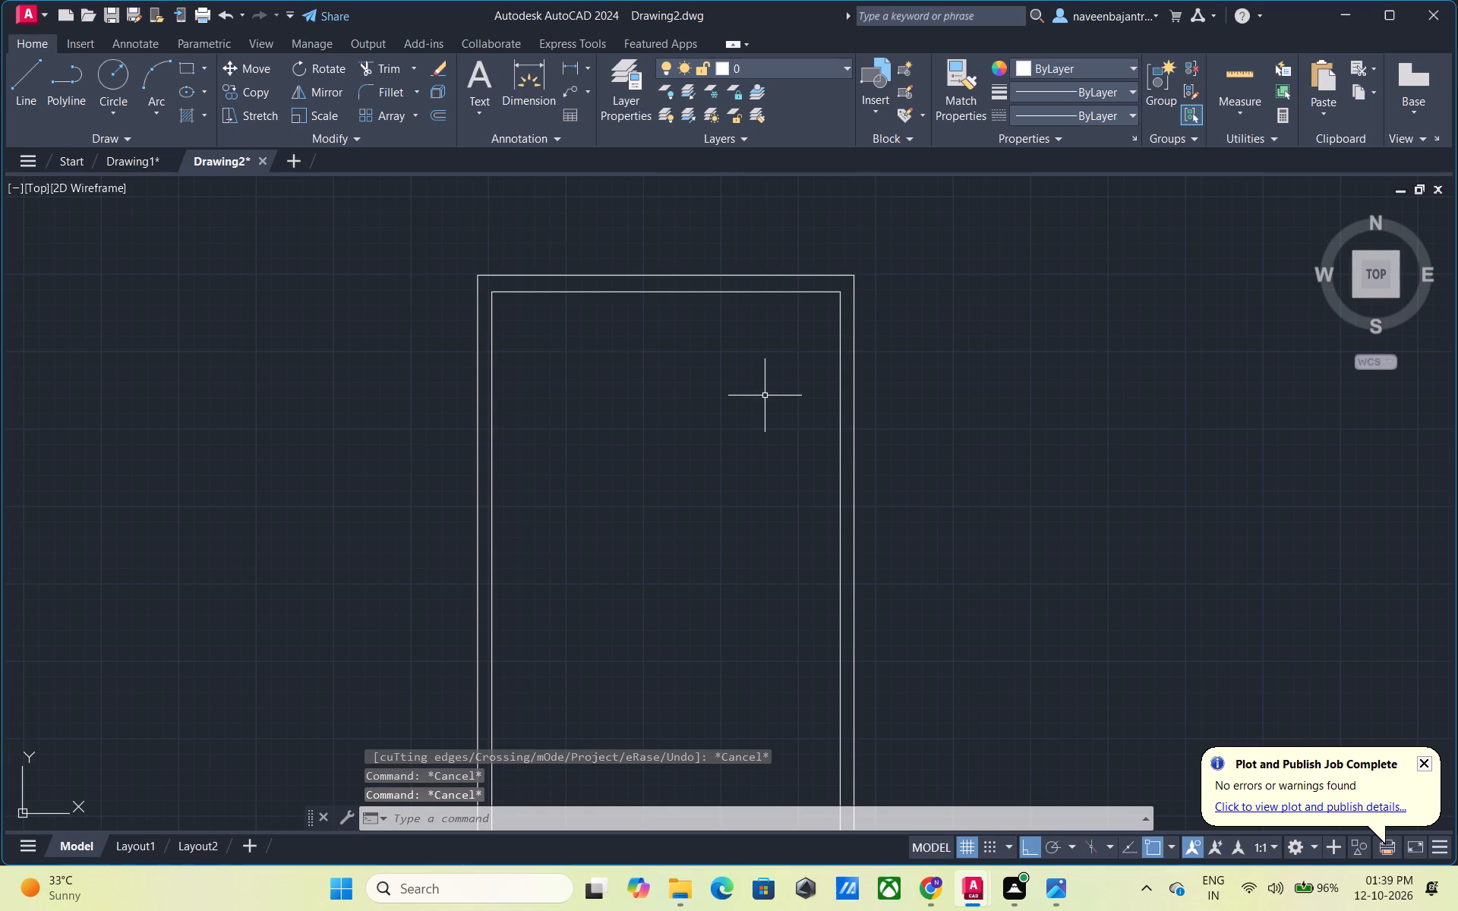
{"action": "key", "text": "space"}
{"action": "key", "text": "space"}
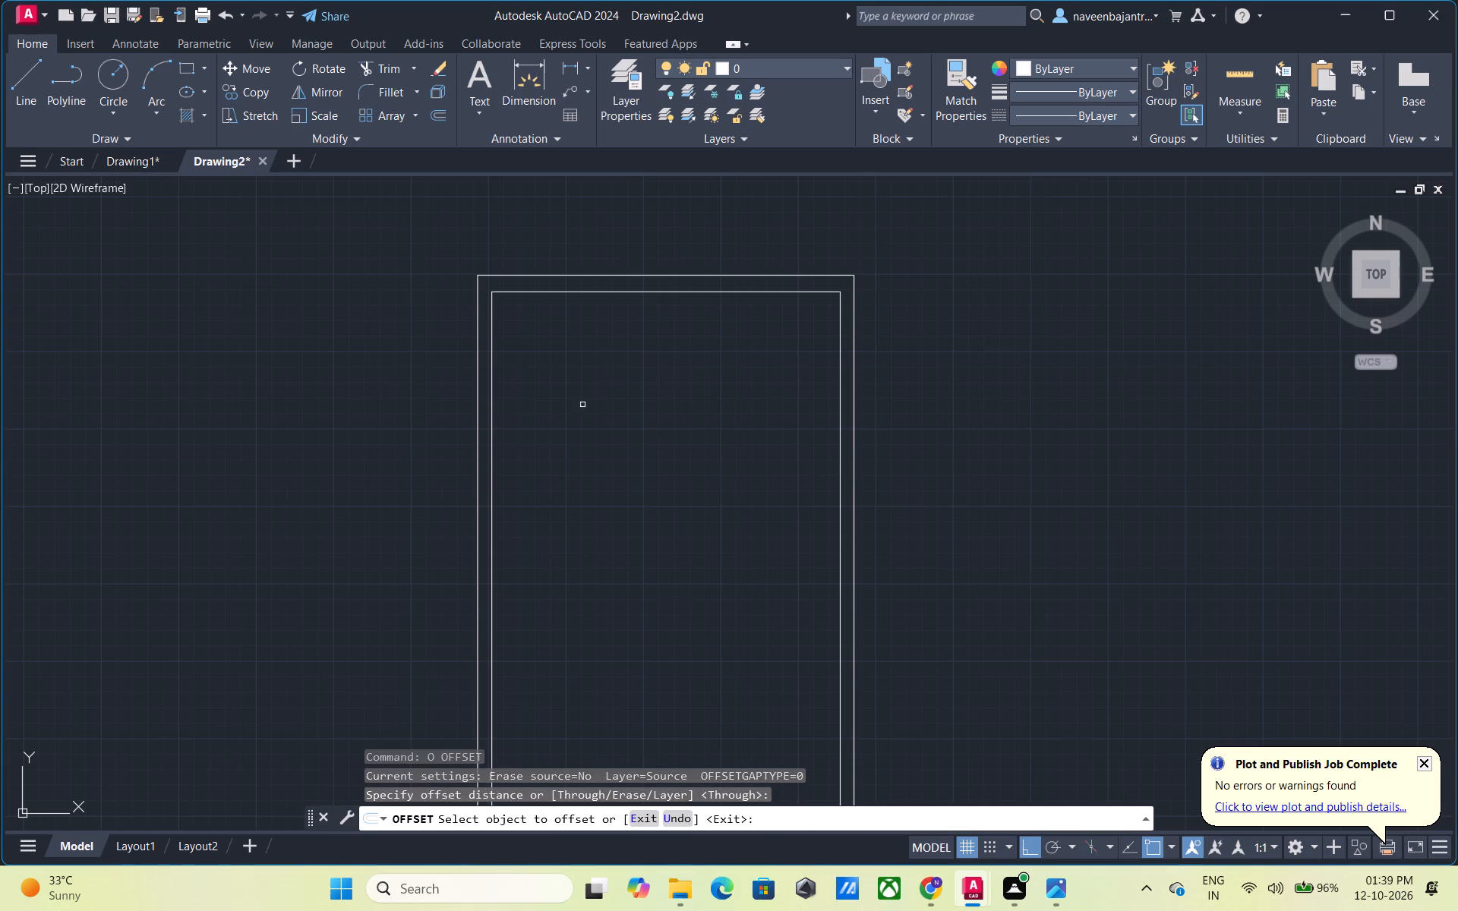
{"action": "left_click", "coordinate": [491, 357]}
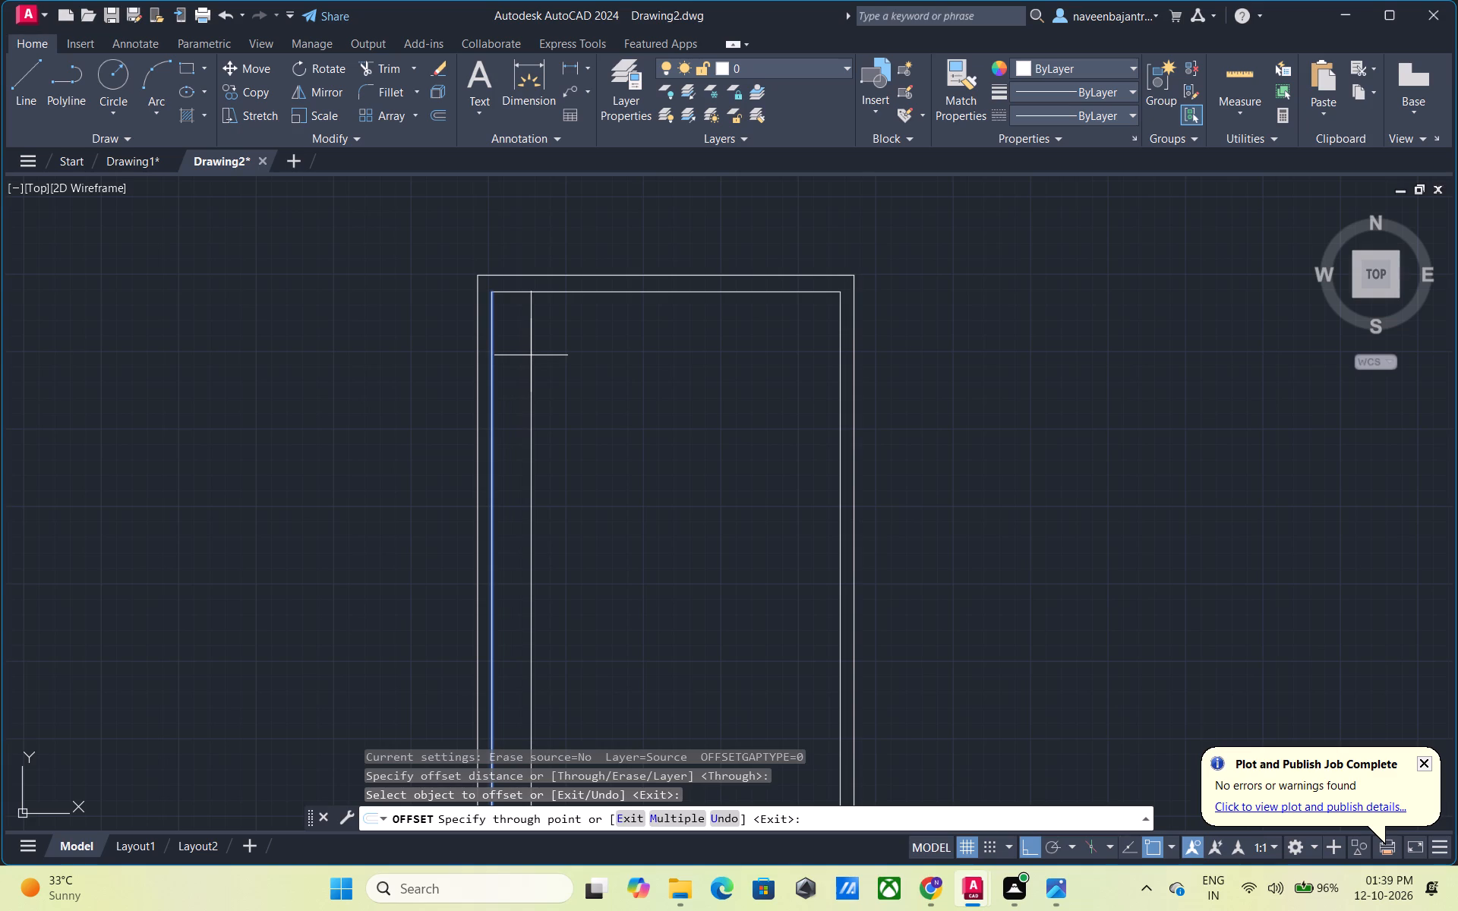
{"action": "type", "text": "8'"}
{"action": "key", "text": "Return"}
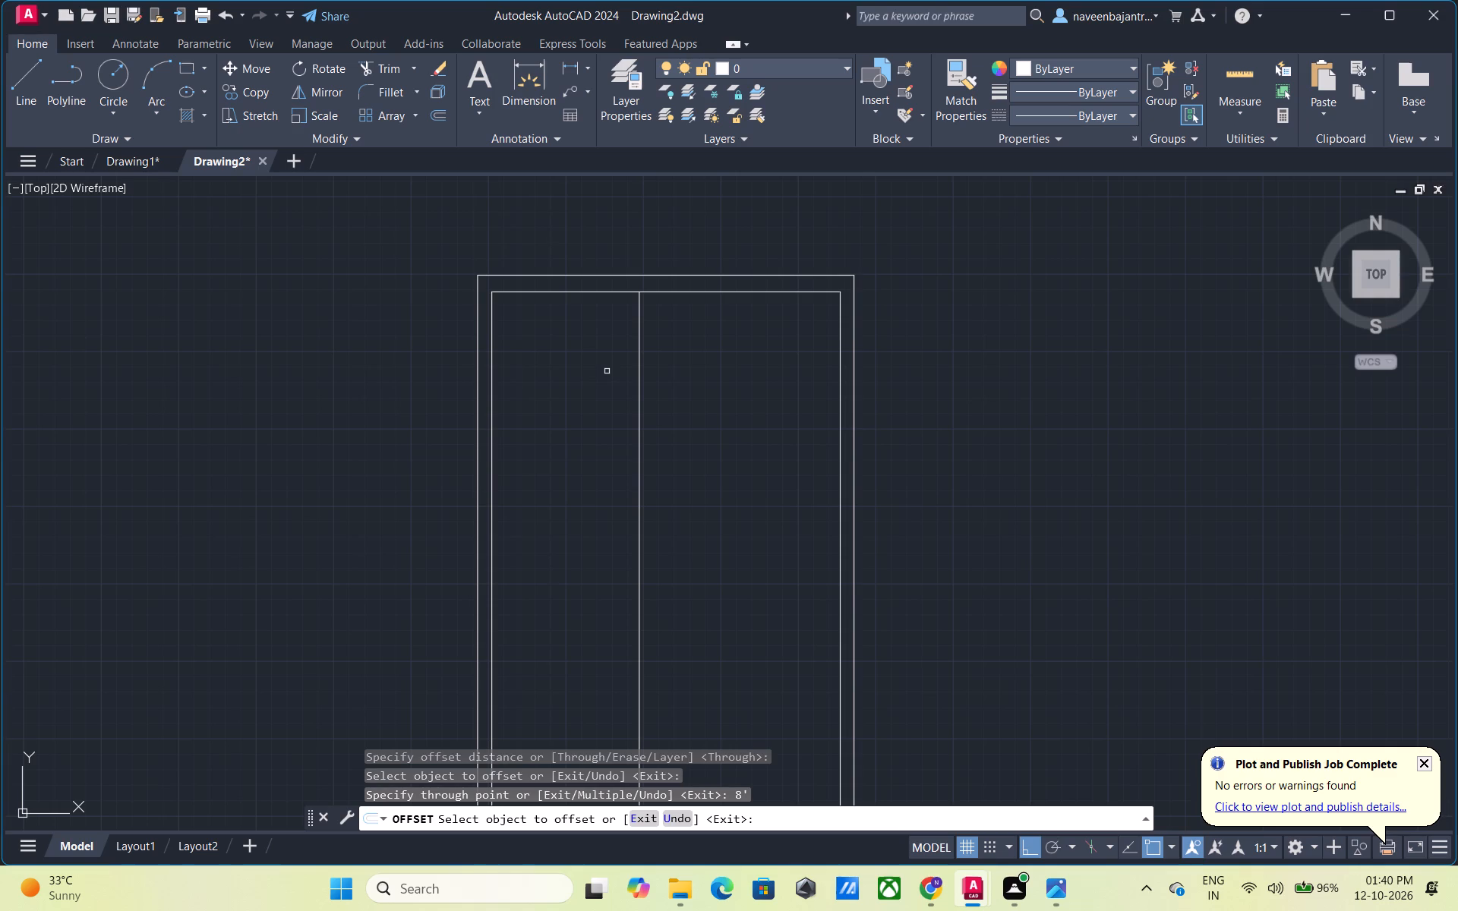
Offset the vertical partition line 6" toward the right wall to give the partition its thickness.
{"action": "left_click", "coordinate": [639, 370]}
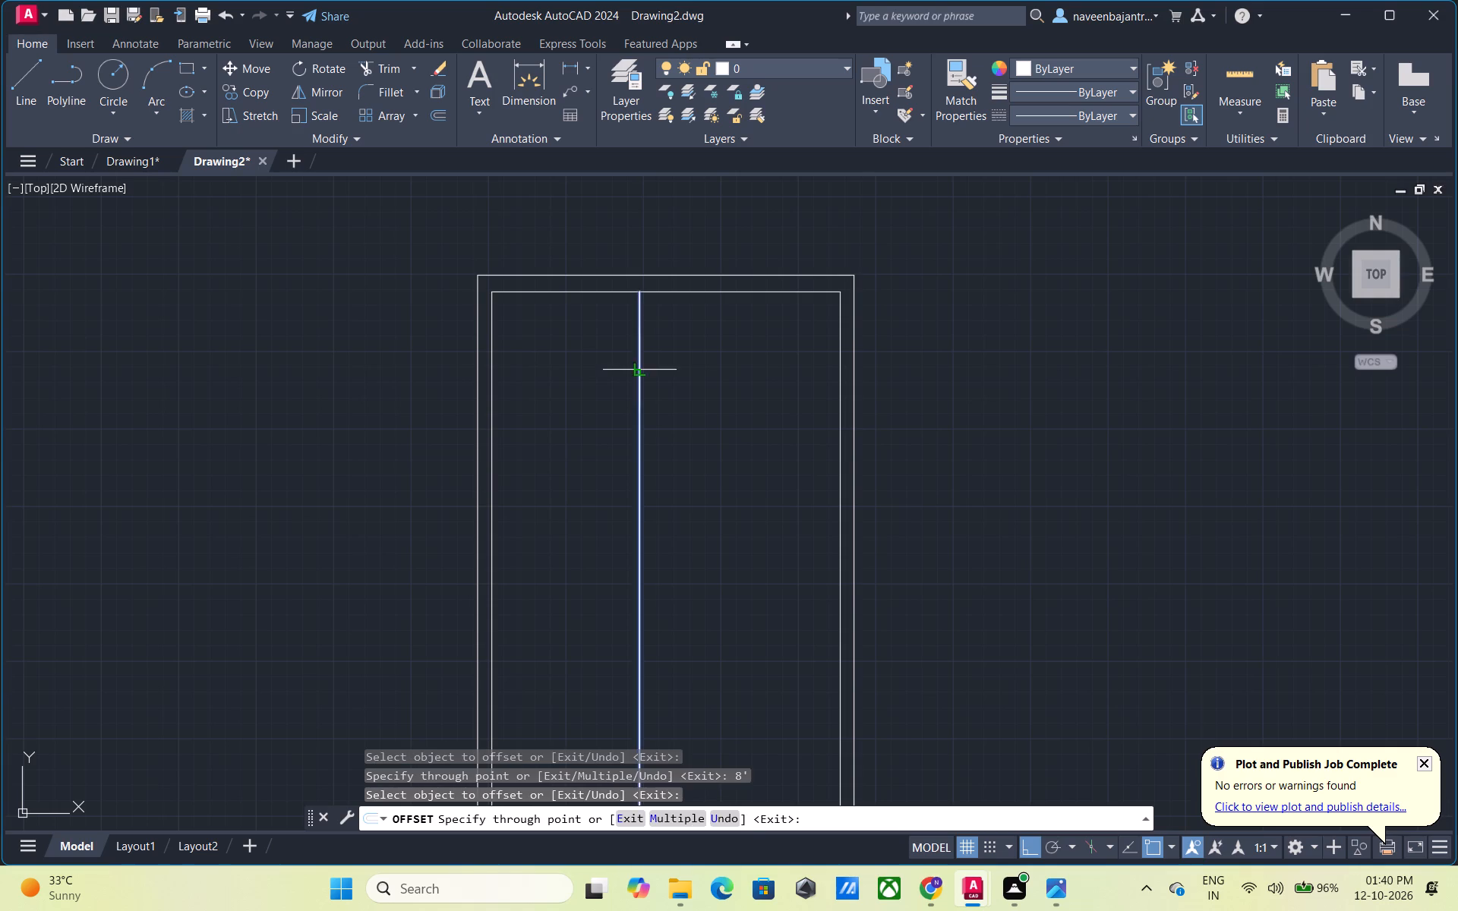
{"action": "type", "text": "6\""}
{"action": "key", "text": "Return"}
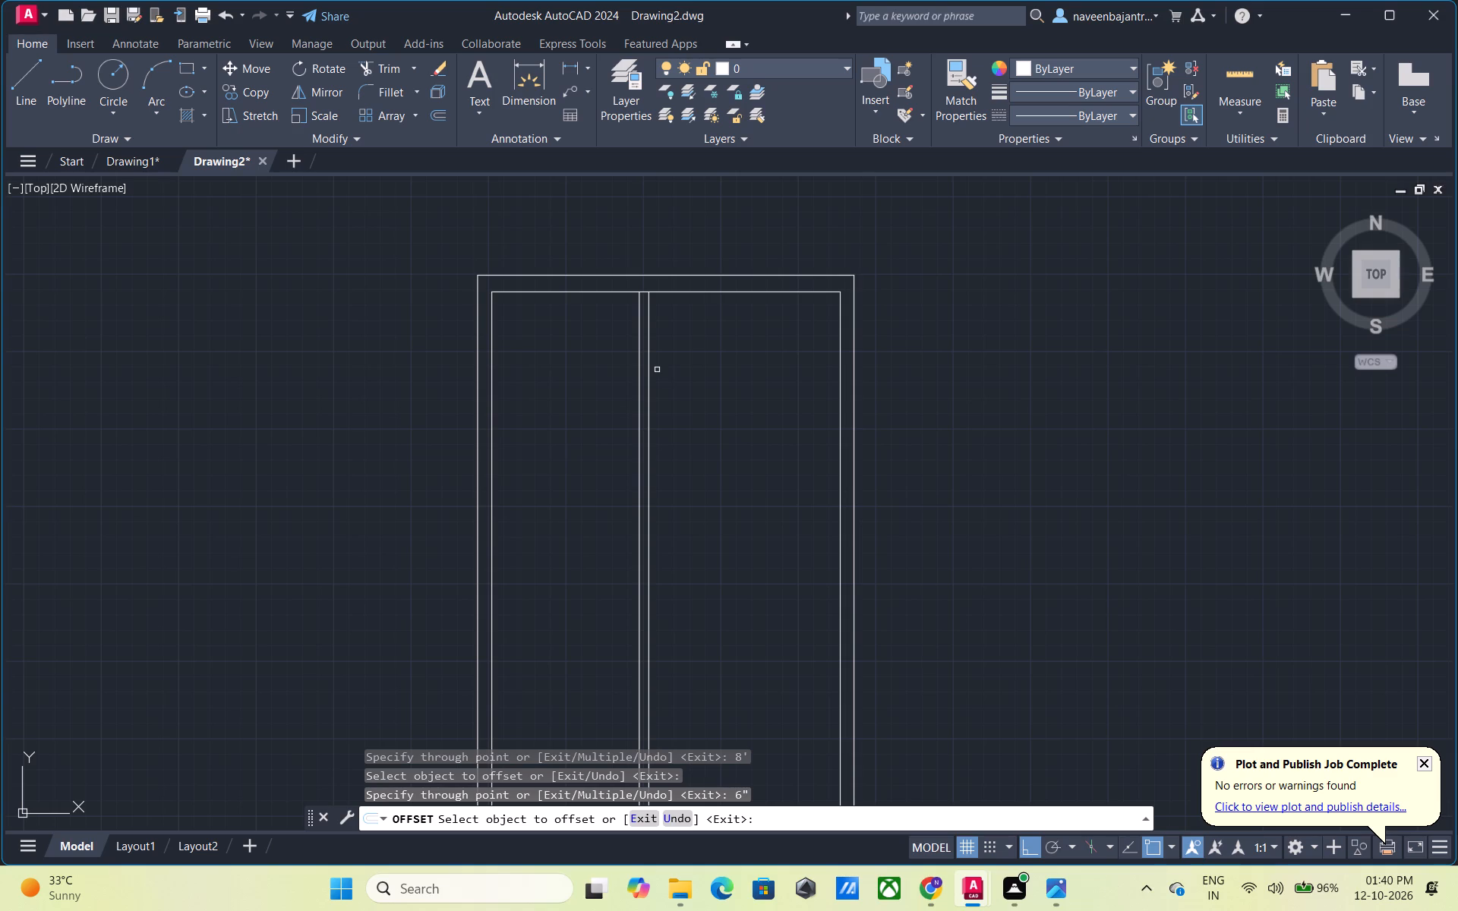
{"action": "key", "text": "Escape"}
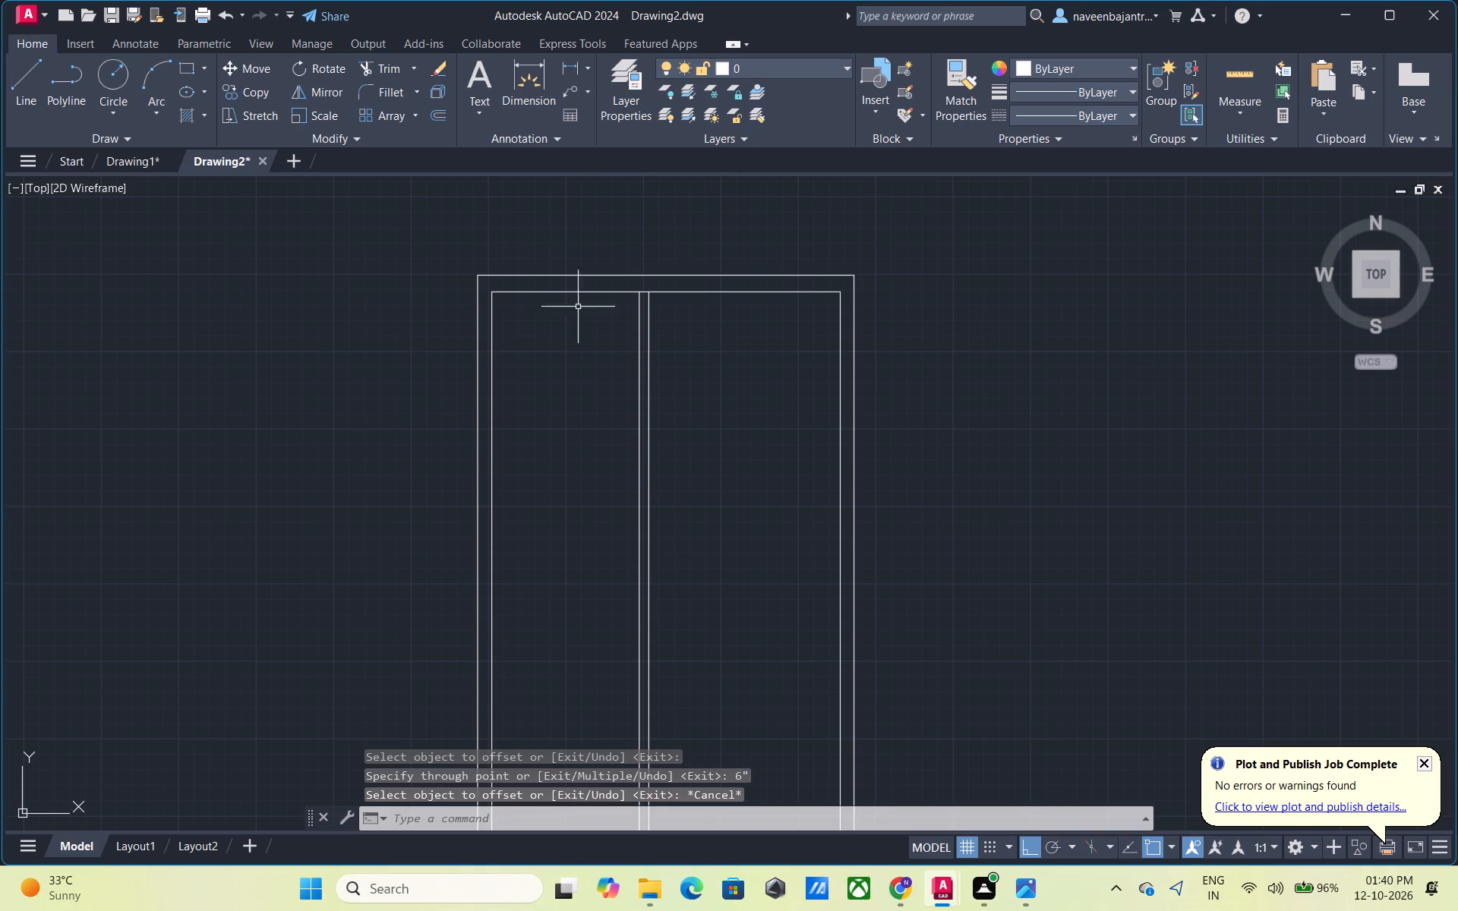
Check the clear width between the partition and the right inner wall with a dimension preview, without placing the dimension.
{"action": "left_click", "coordinate": [533, 83]}
{"action": "scroll", "coordinate": [642, 243], "scroll_direction": "up", "scroll_amount": 2}
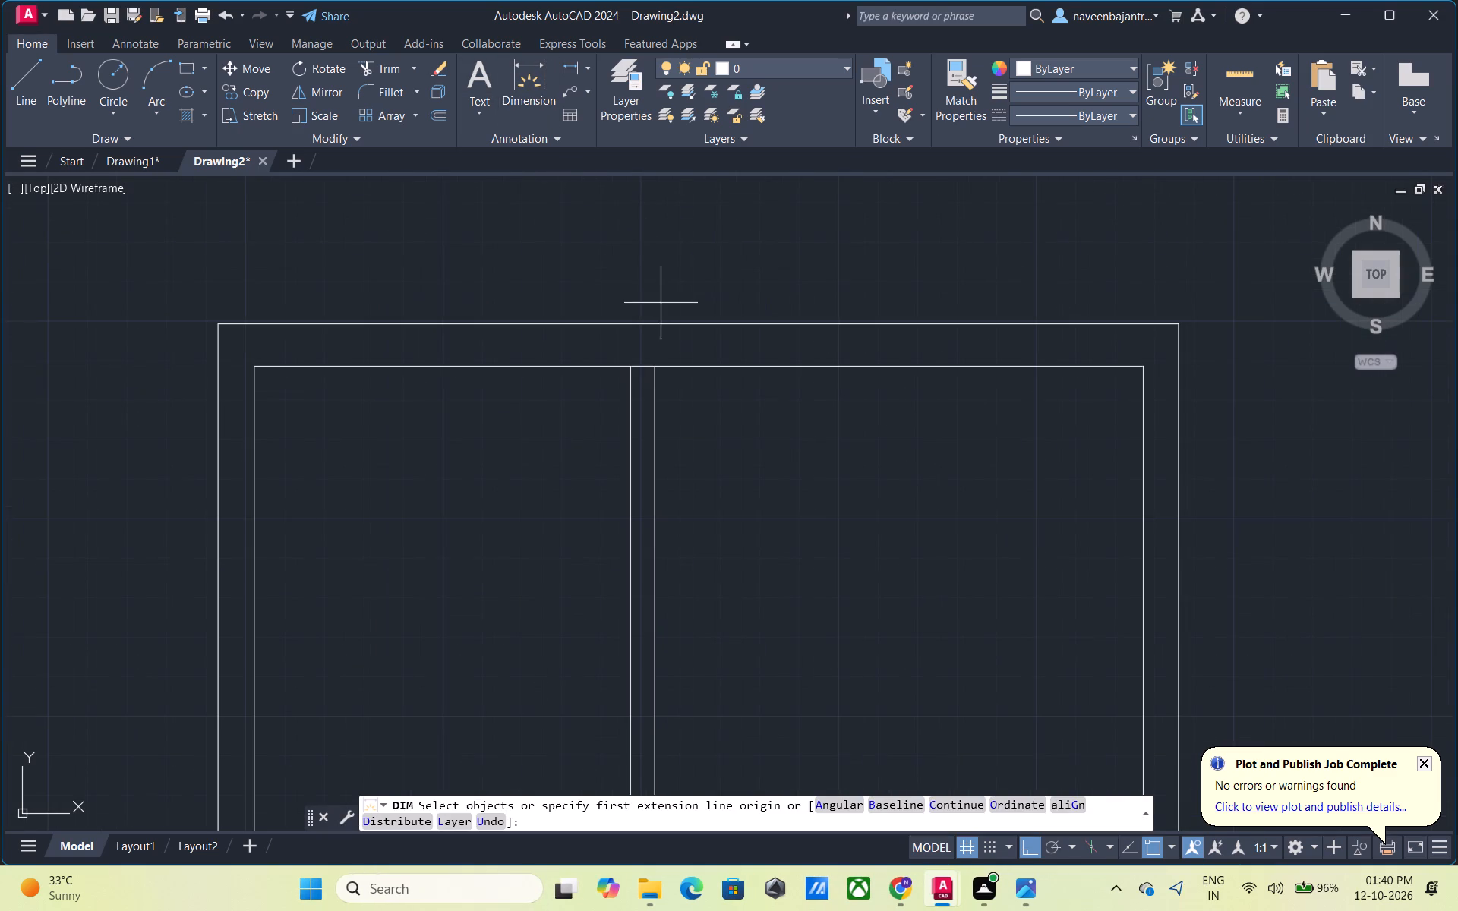
{"action": "left_click", "coordinate": [653, 370]}
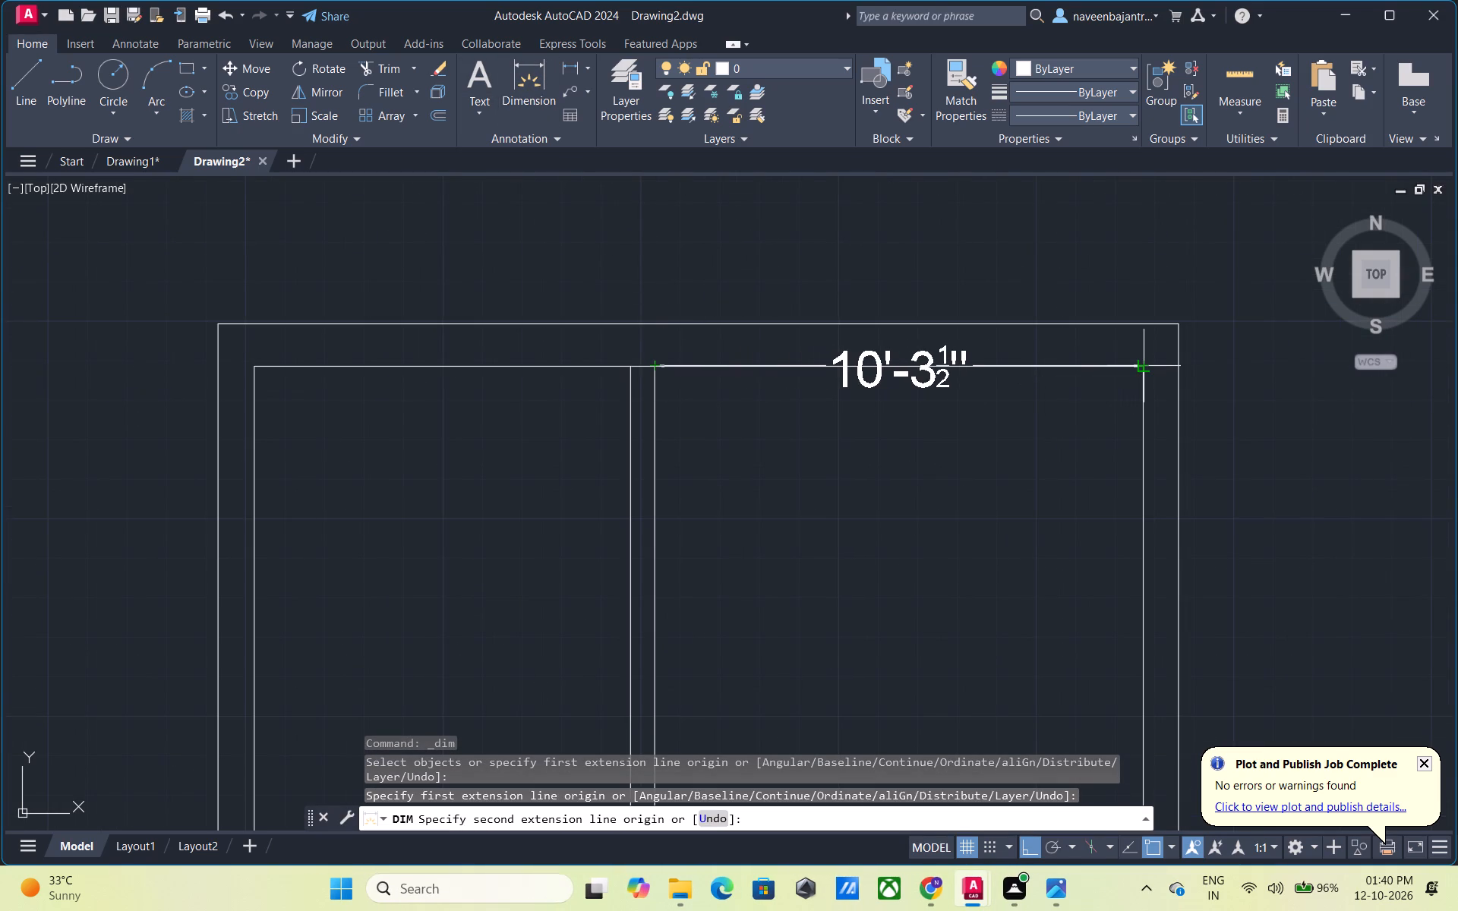
{"action": "key", "text": "Escape"}
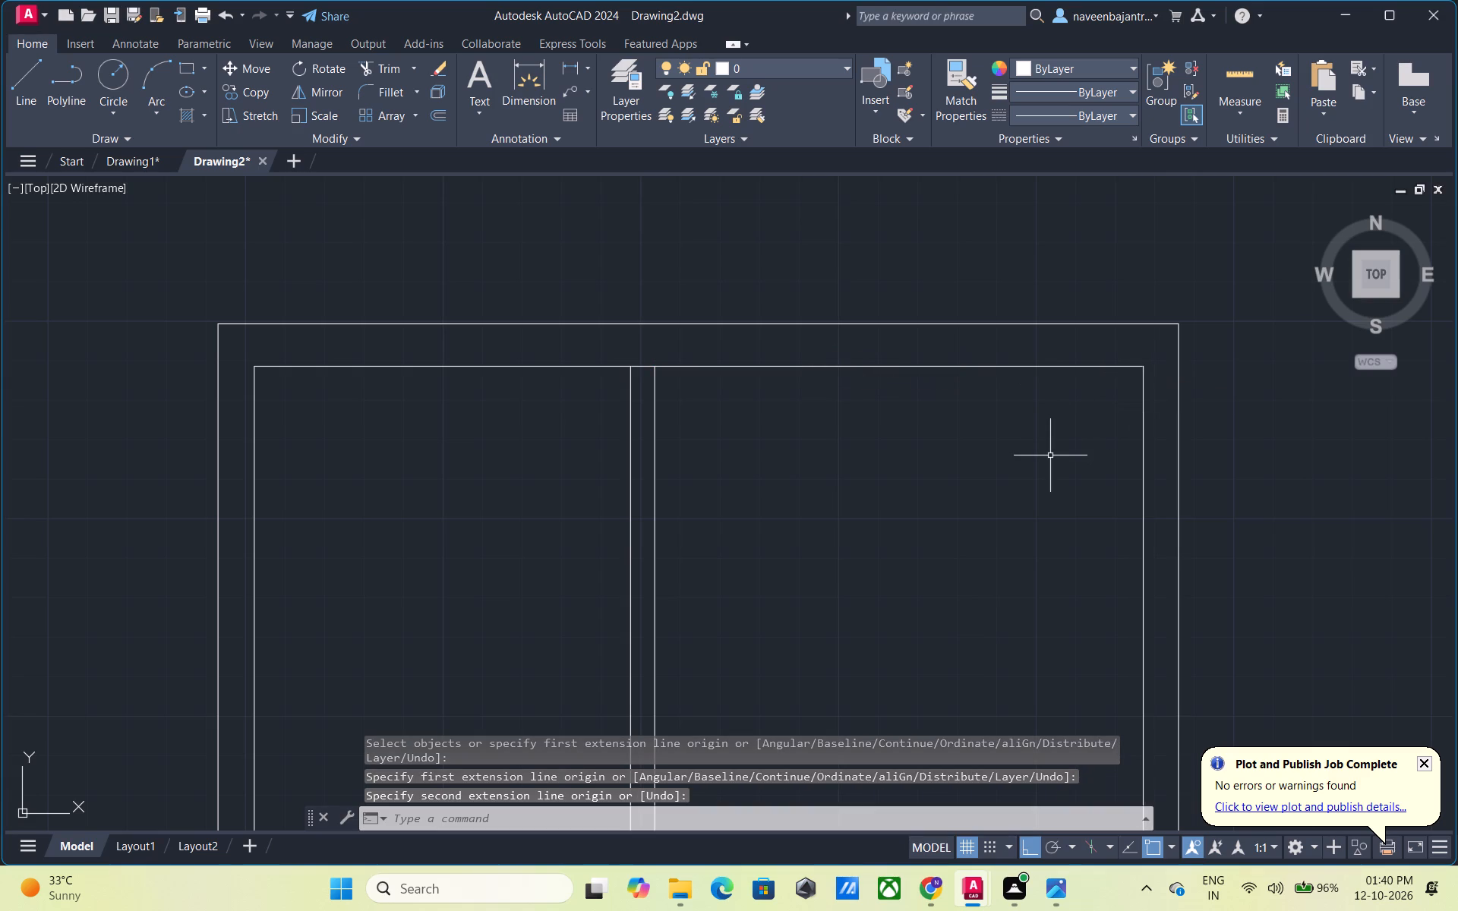
Trim the top inner wall line between the two vertical partition lines.
{"action": "scroll", "coordinate": [1049, 456], "scroll_direction": "down", "scroll_amount": 1}
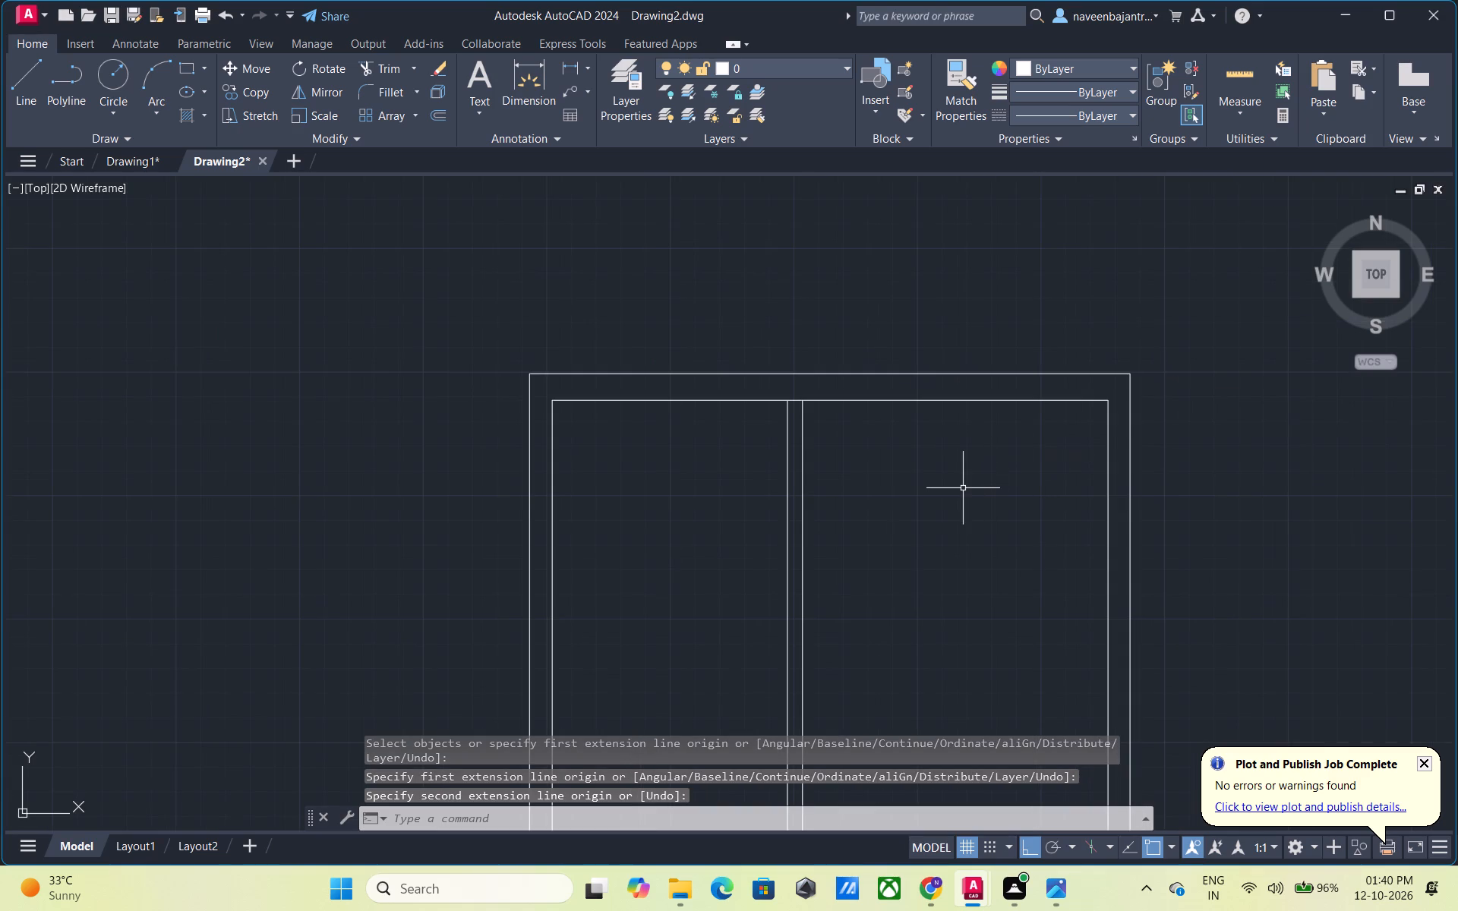
{"action": "middle_click_drag", "start_coordinate": [961, 488], "coordinate": [939, 444]}
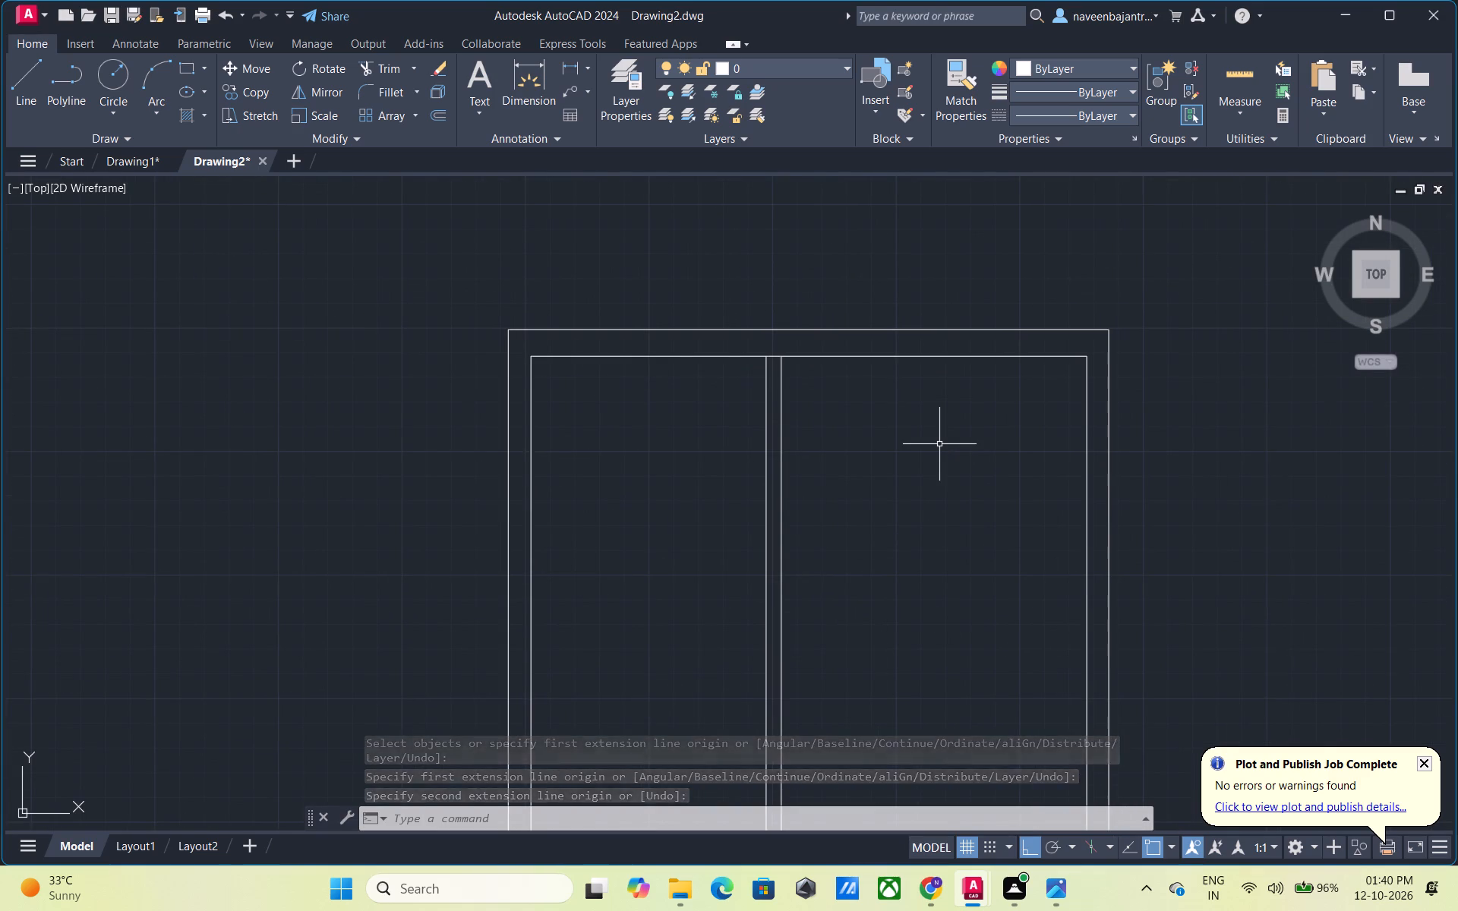
{"action": "key", "text": "Escape"}
{"action": "type", "text": "TR"}
{"action": "key", "text": "space"}
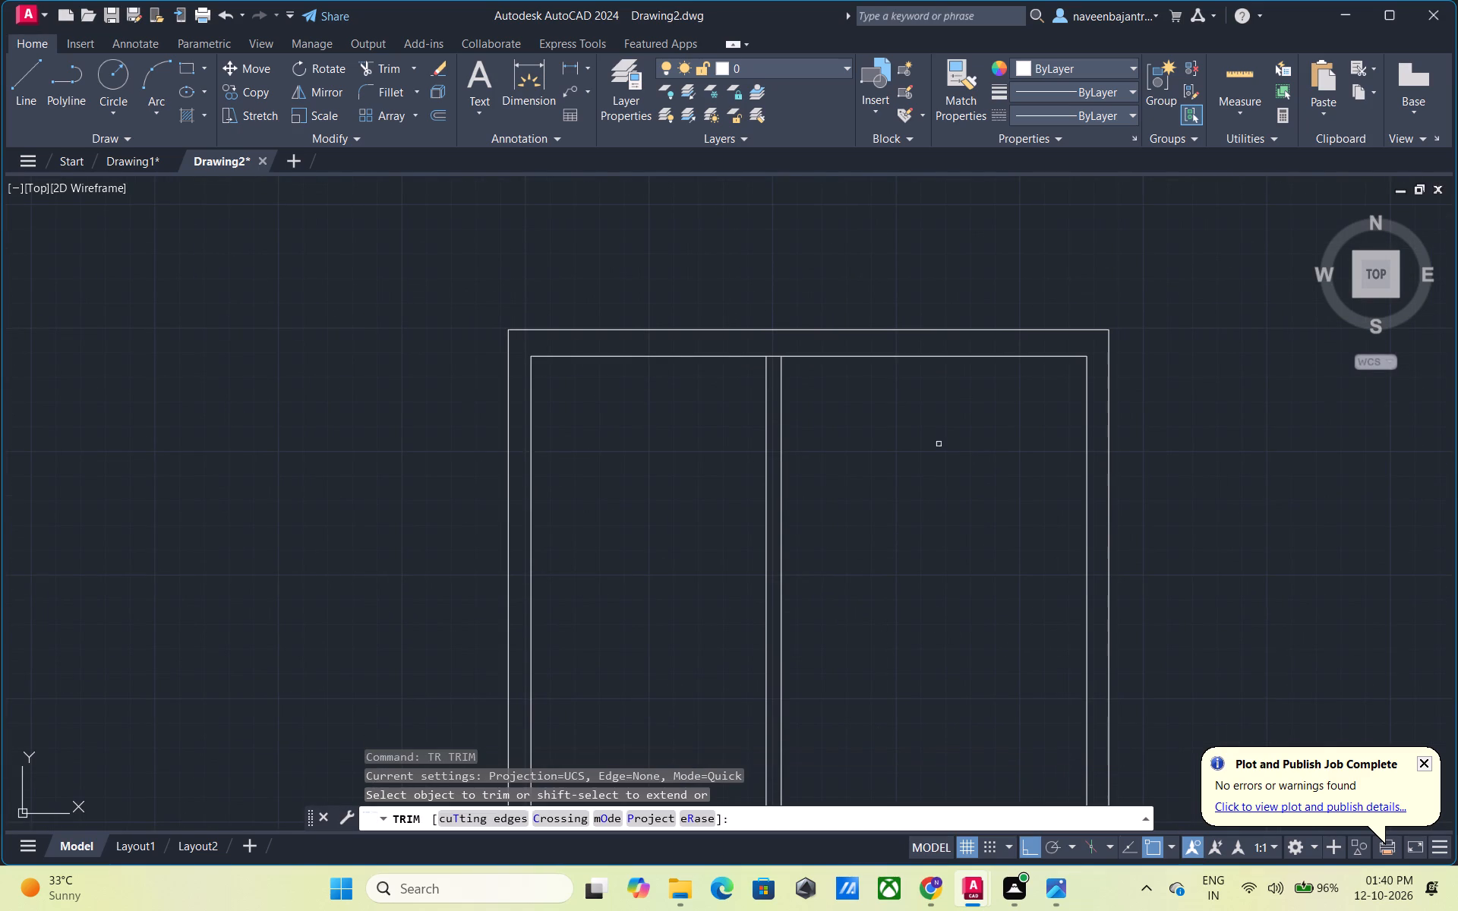
{"action": "scroll", "coordinate": [776, 366], "scroll_direction": "up", "scroll_amount": 1}
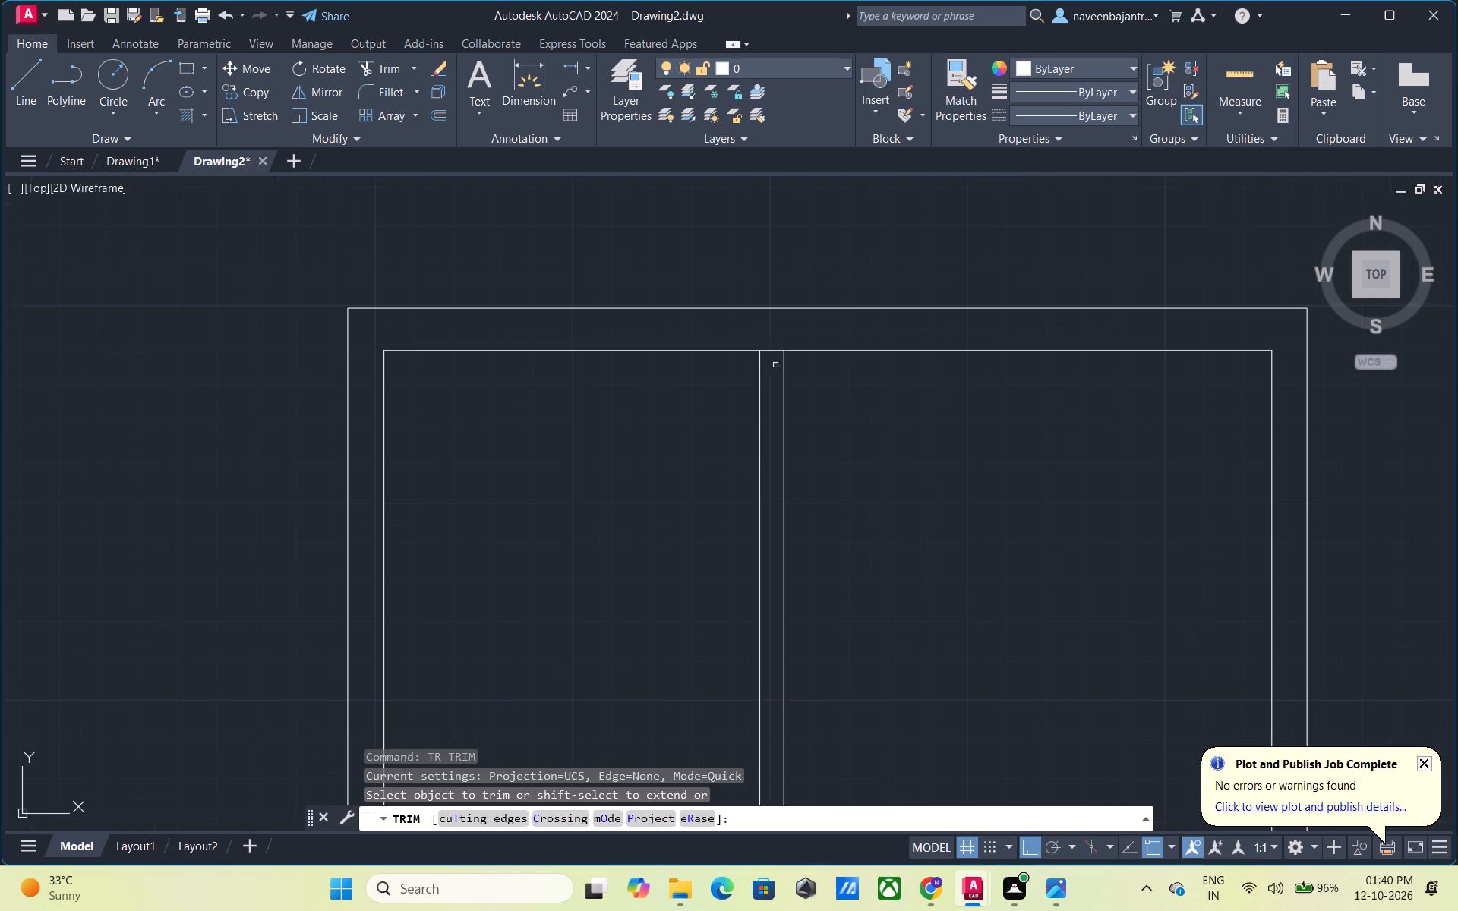
{"action": "left_click", "coordinate": [770, 351]}
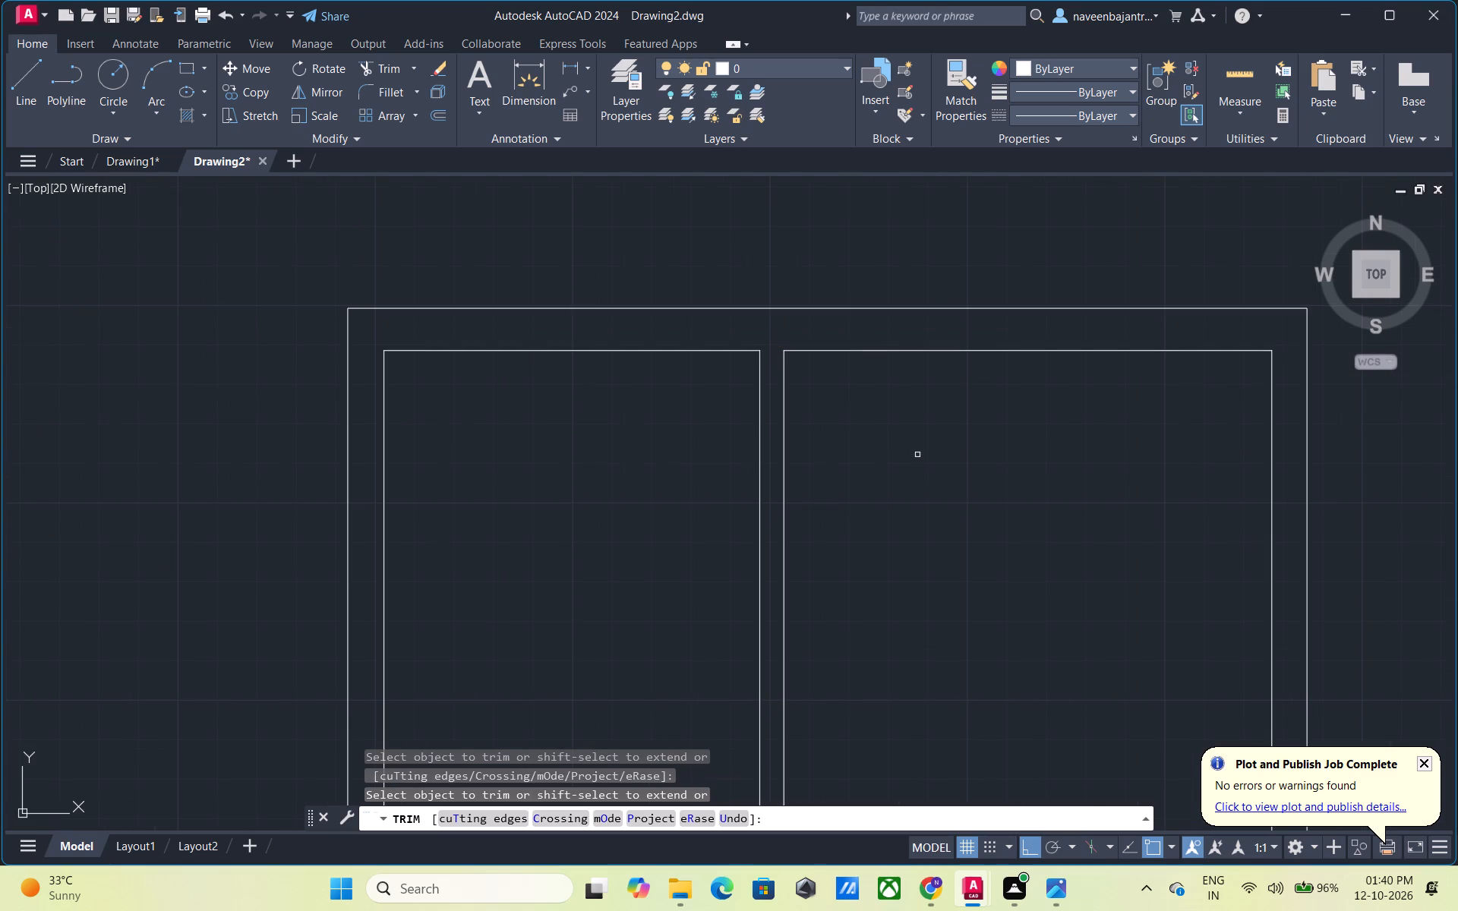
{"action": "key", "text": "Escape"}
Offset the top inner wall line of the left room 10' downward, using the Through option.
{"action": "scroll", "coordinate": [919, 457], "scroll_direction": "down", "scroll_amount": 2}
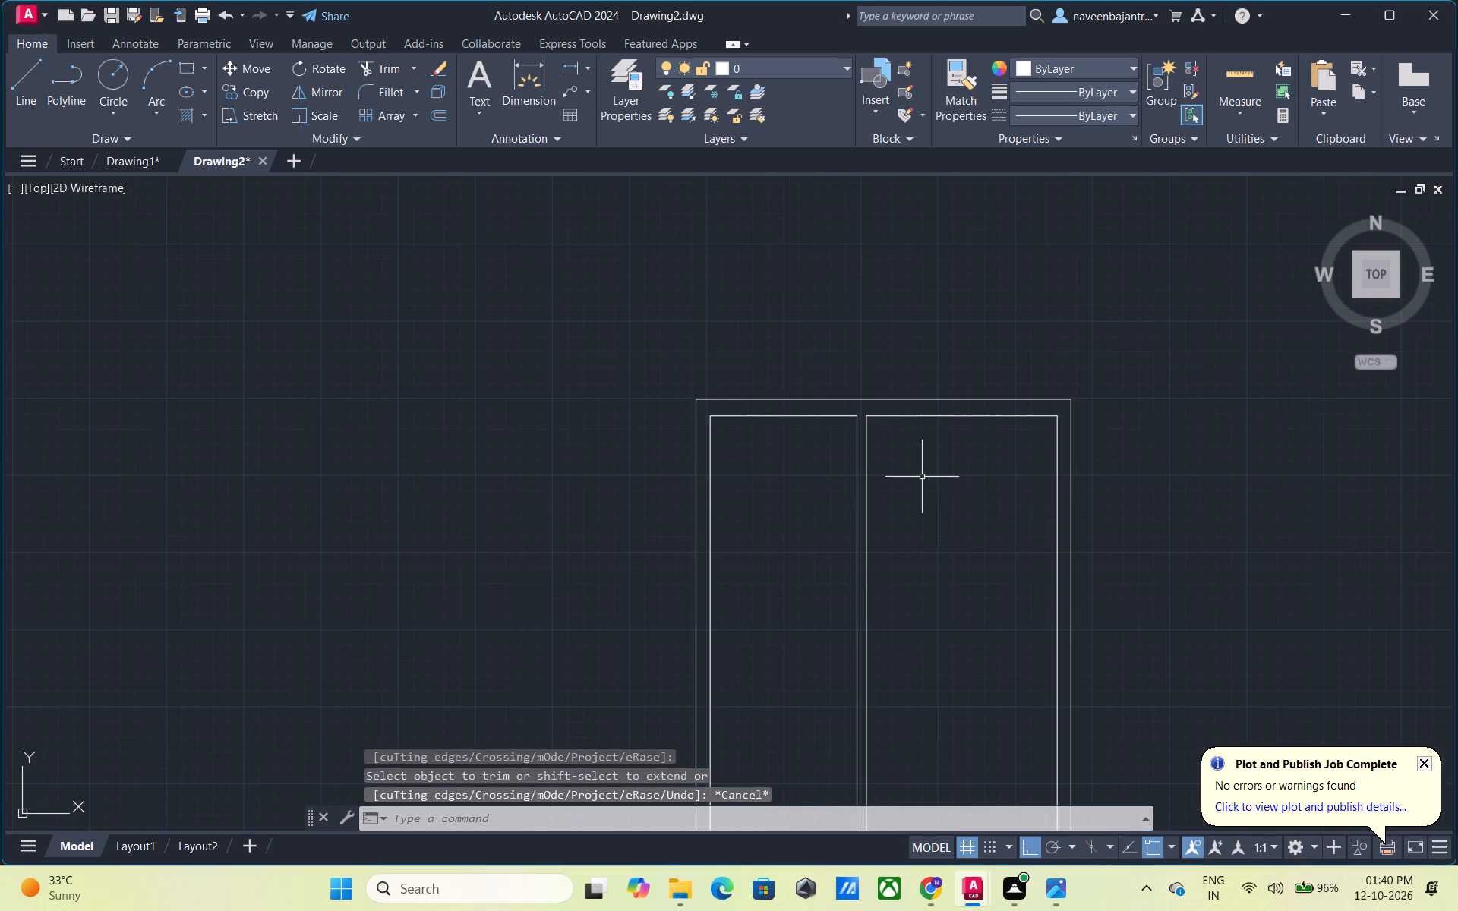
{"action": "middle_click_drag", "start_coordinate": [922, 492], "coordinate": [929, 459]}
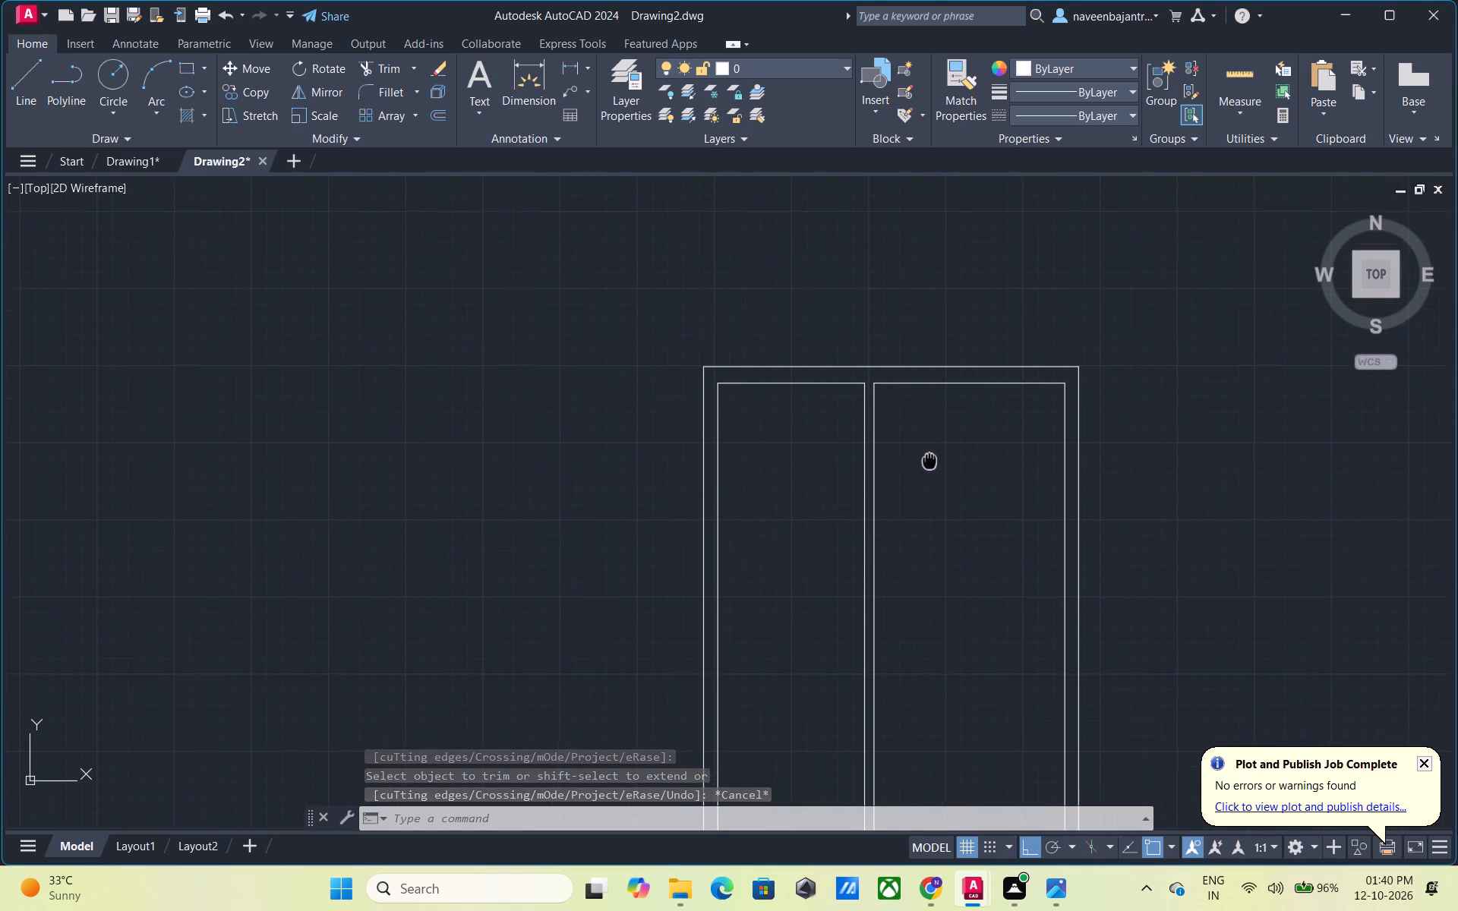
{"action": "middle_click_drag", "start_coordinate": [929, 459], "coordinate": [933, 446]}
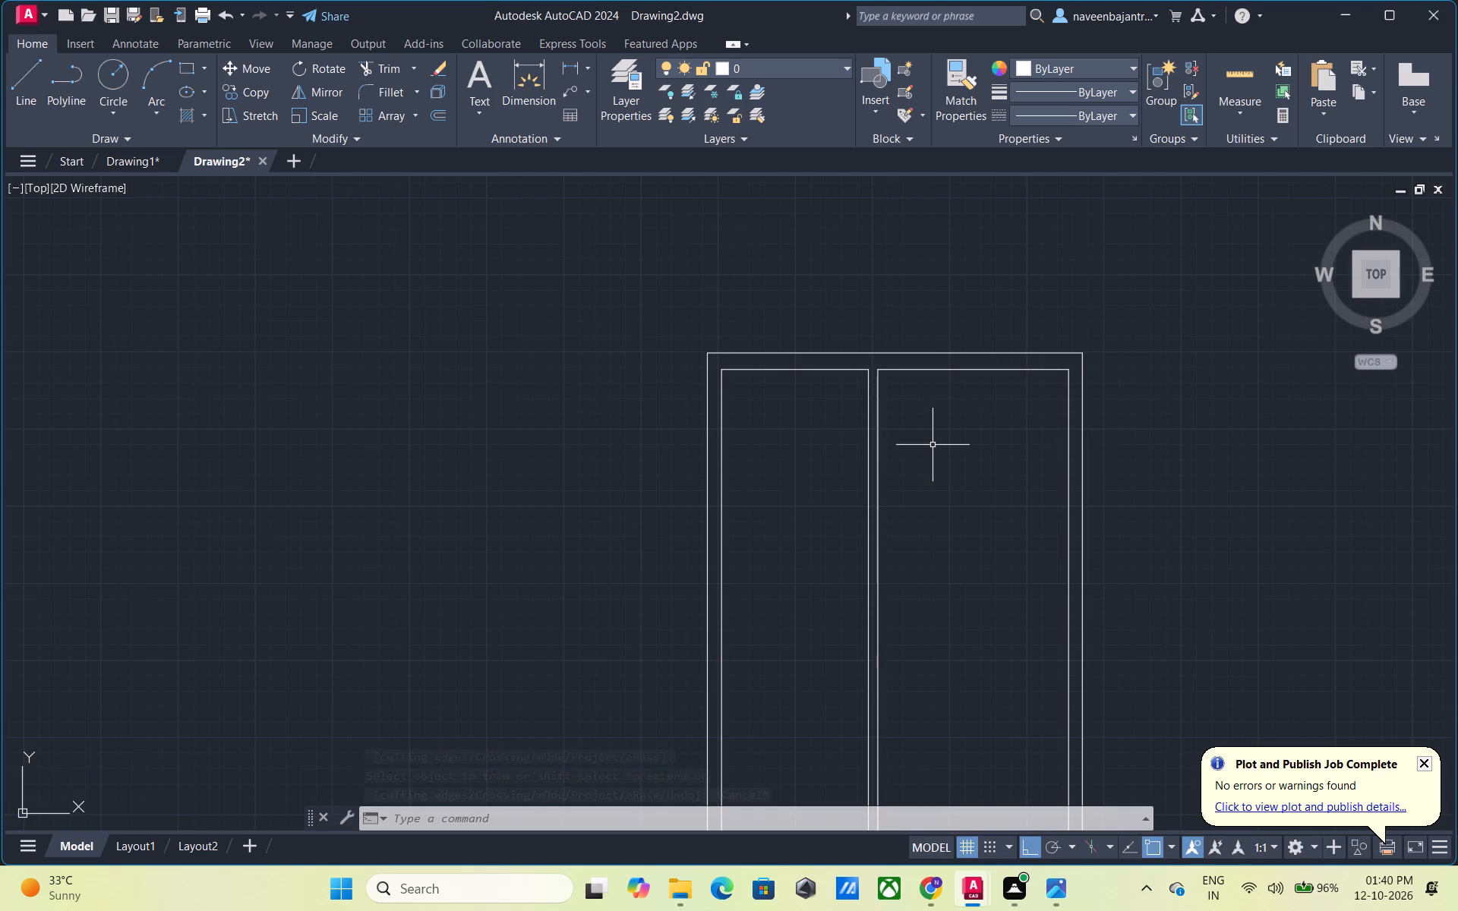
{"action": "type", "text": "O"}
{"action": "key", "text": "space"}
{"action": "key", "text": "space"}
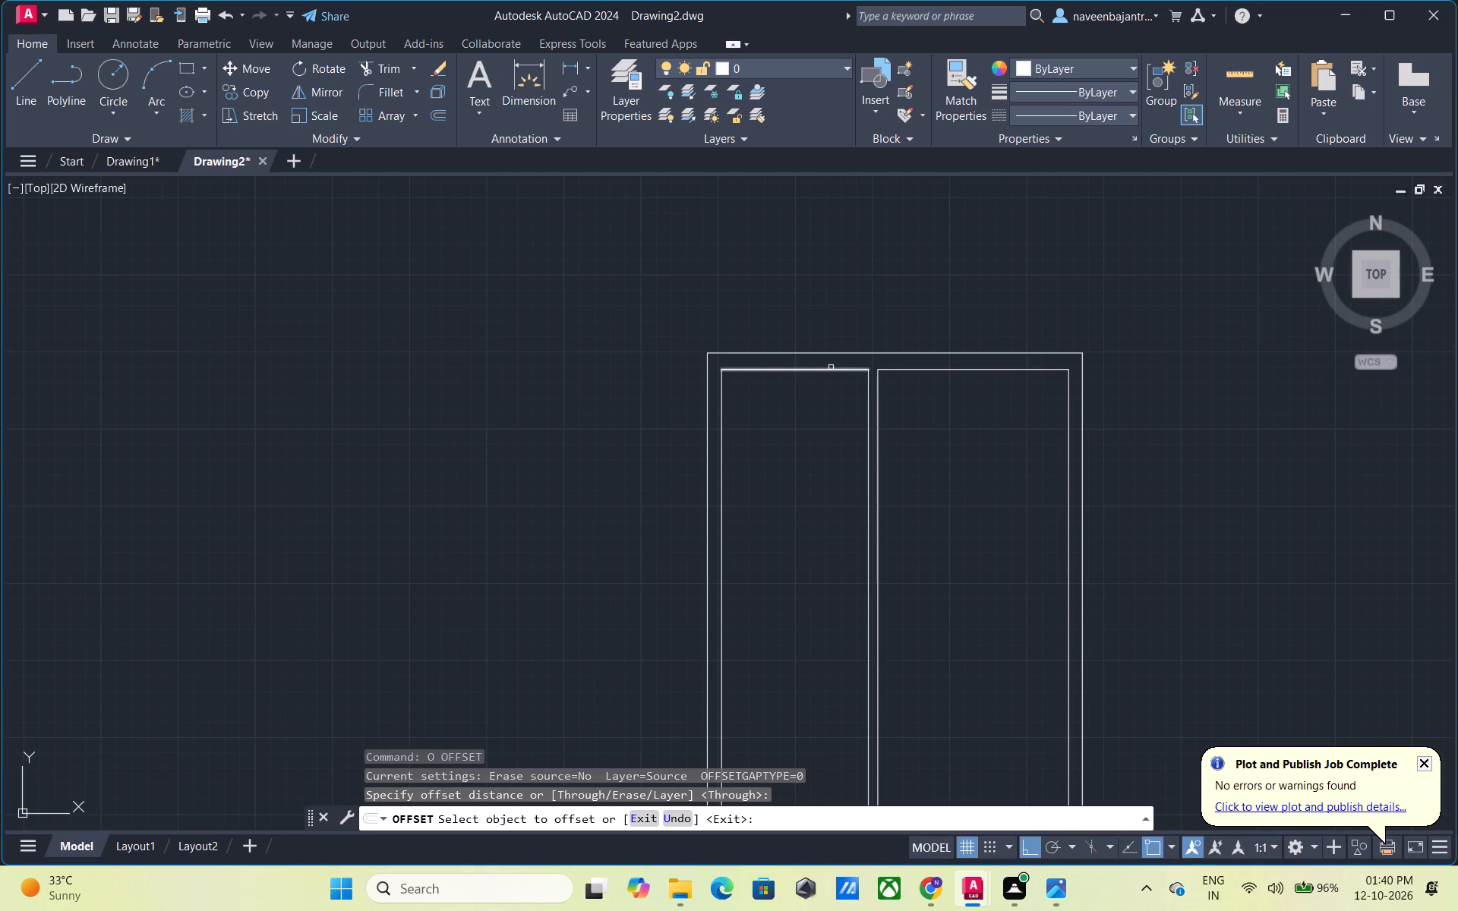
{"action": "left_click", "coordinate": [831, 370]}
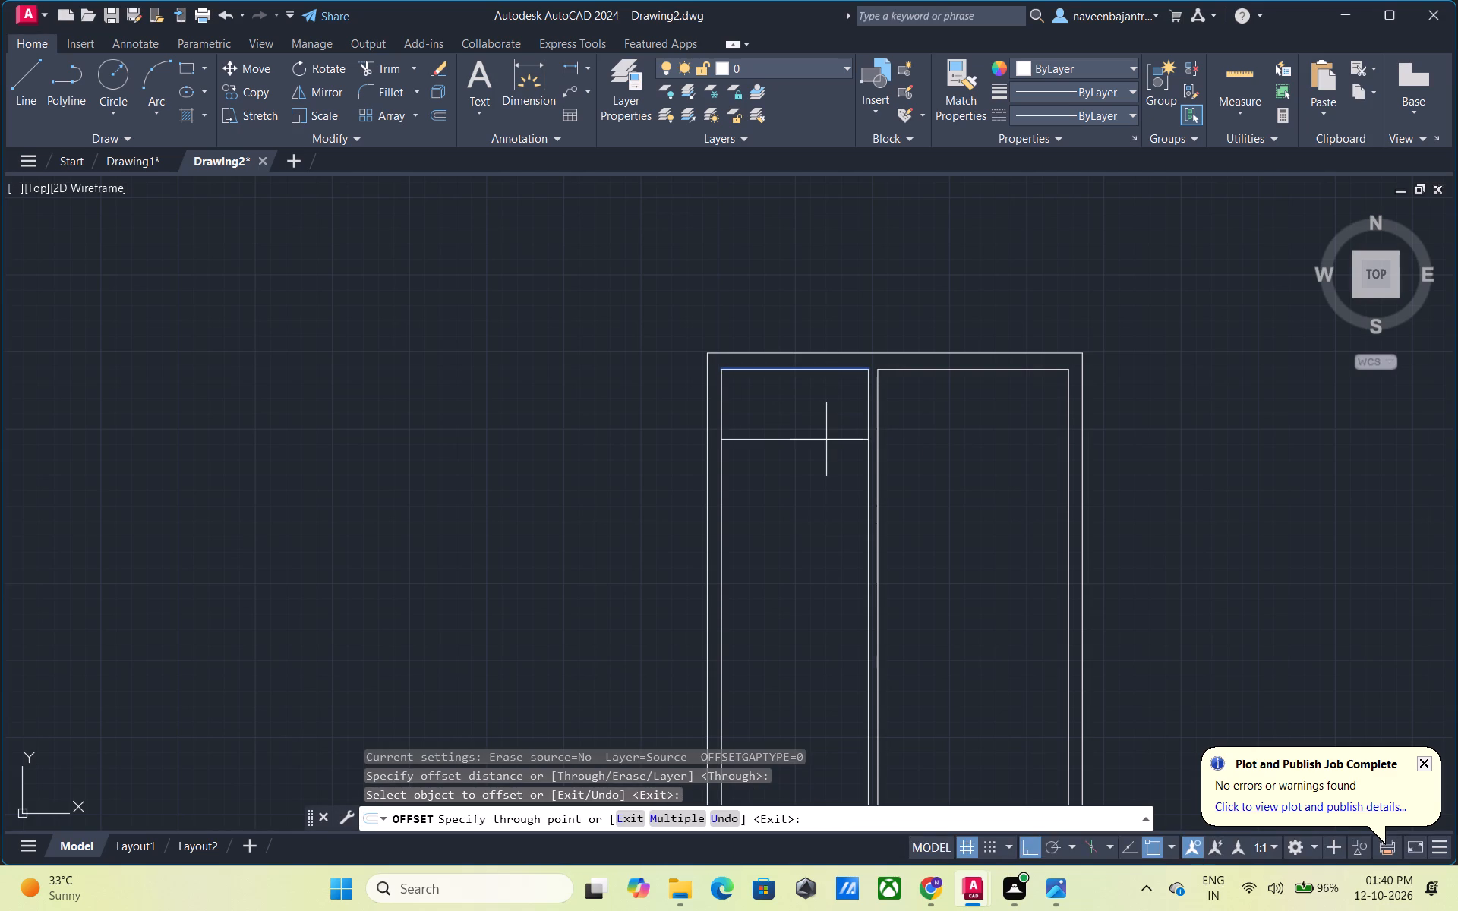
{"action": "type", "text": "10"}
{"action": "key", "text": "apostrophe"}
{"action": "key", "text": "Return"}
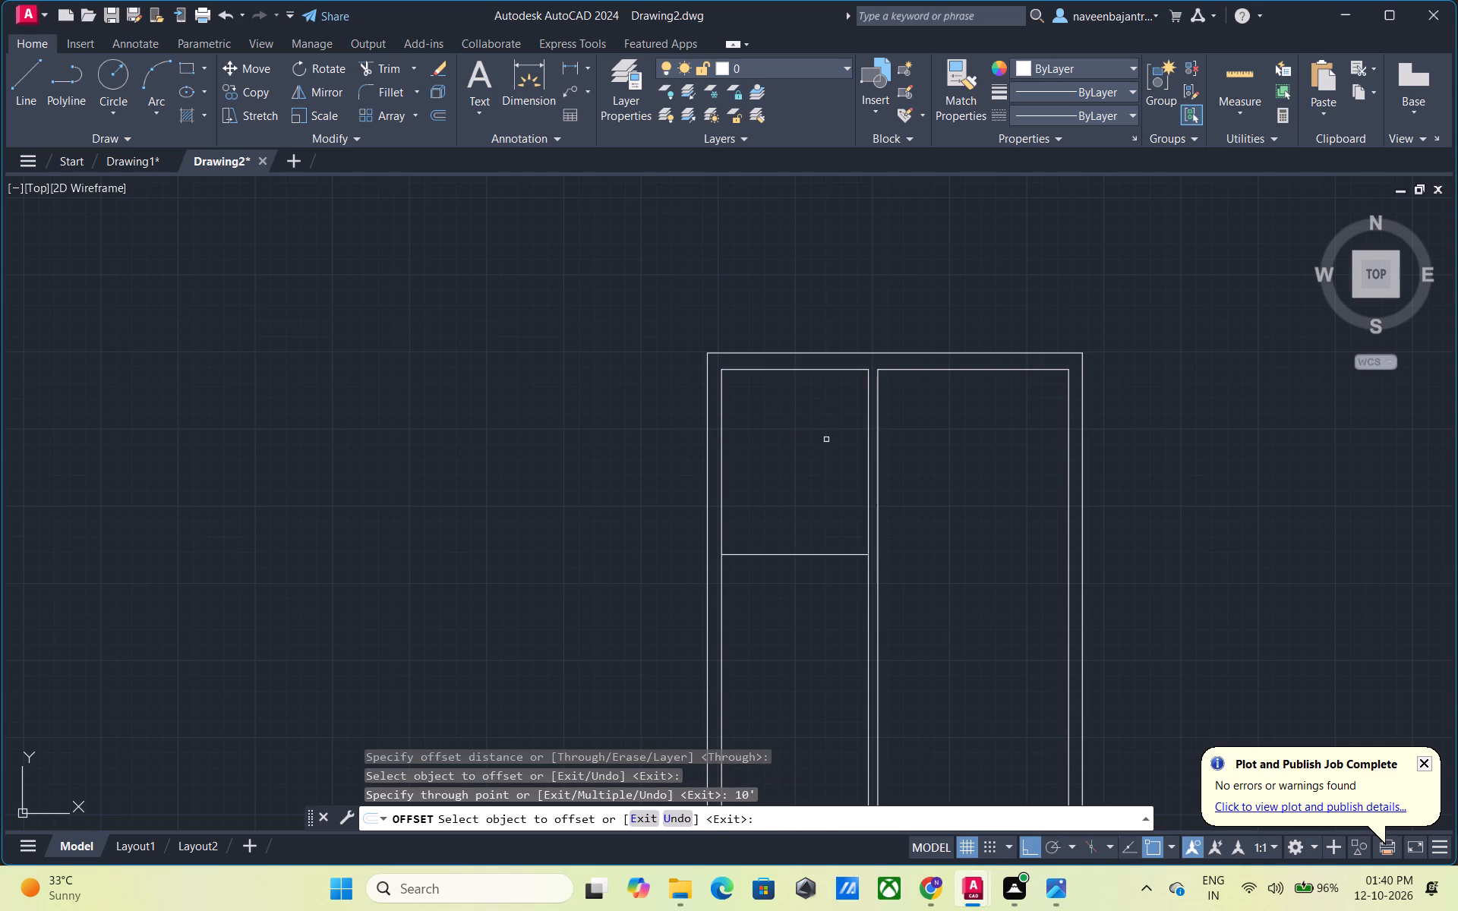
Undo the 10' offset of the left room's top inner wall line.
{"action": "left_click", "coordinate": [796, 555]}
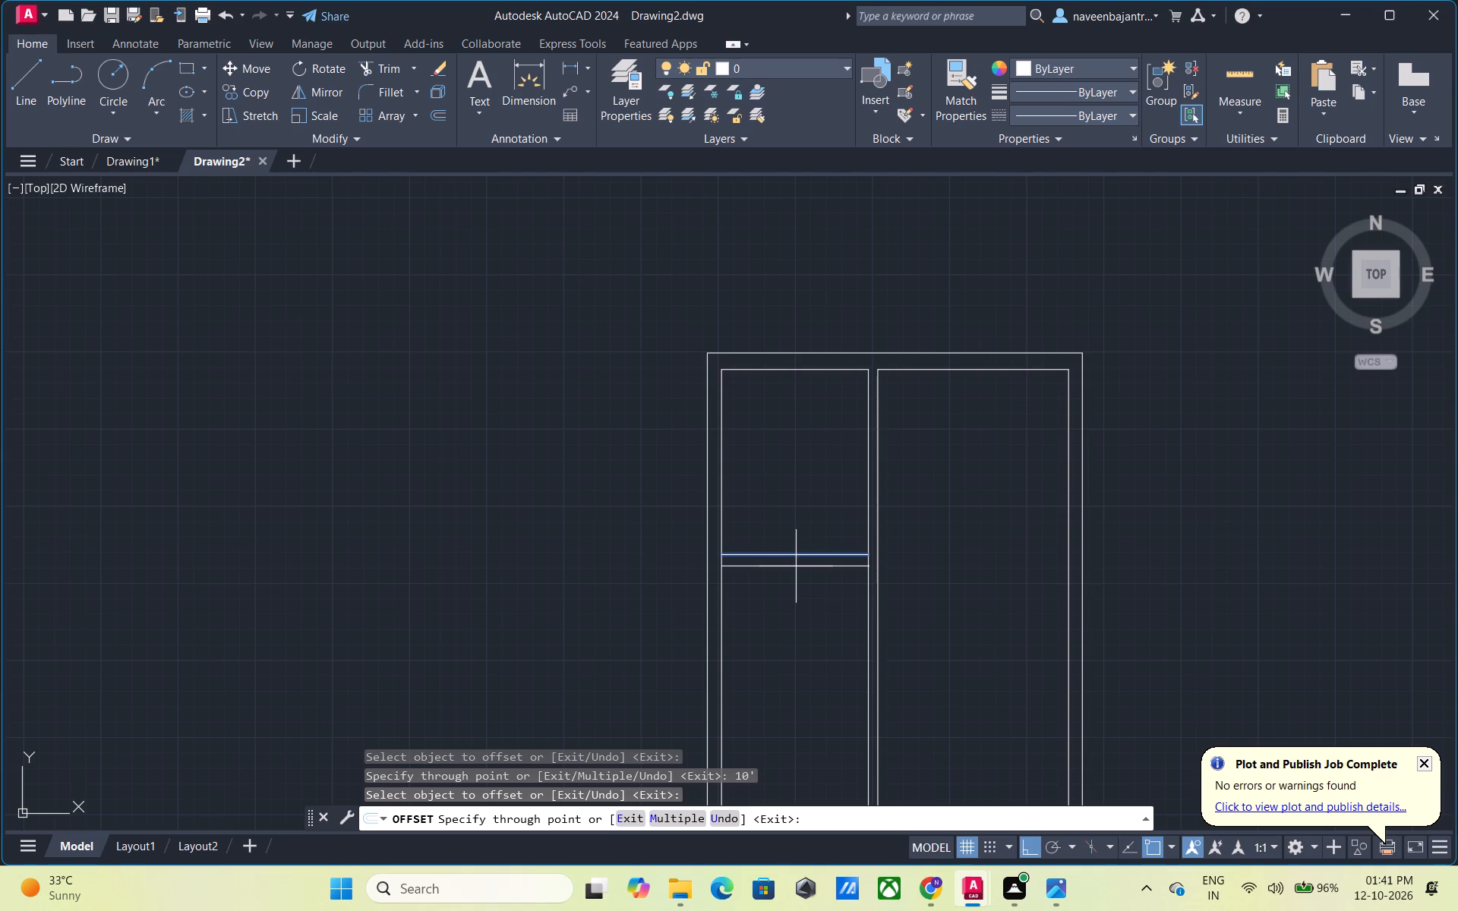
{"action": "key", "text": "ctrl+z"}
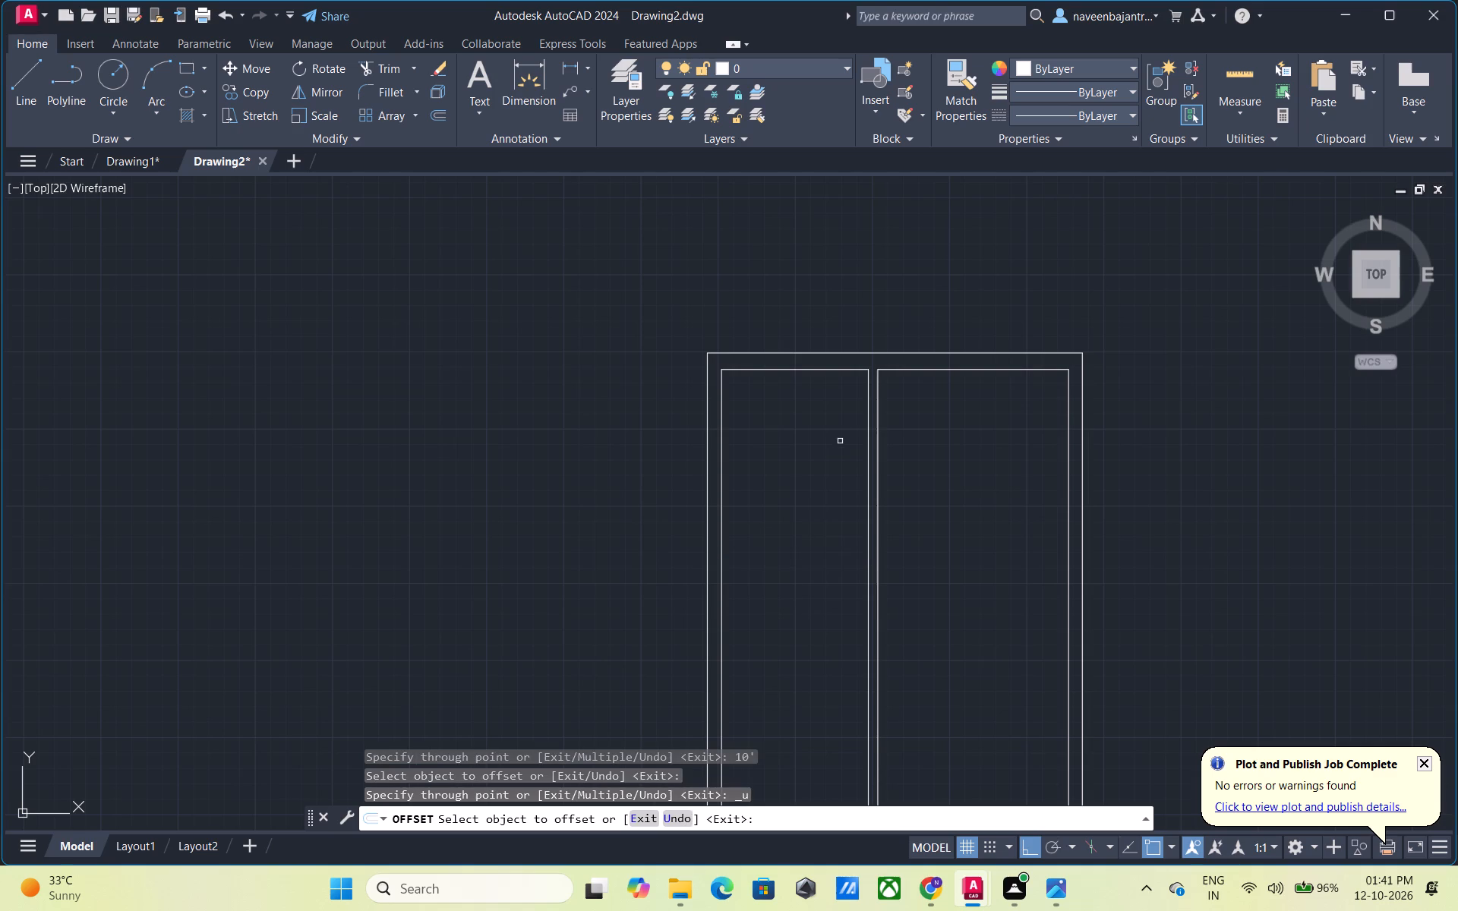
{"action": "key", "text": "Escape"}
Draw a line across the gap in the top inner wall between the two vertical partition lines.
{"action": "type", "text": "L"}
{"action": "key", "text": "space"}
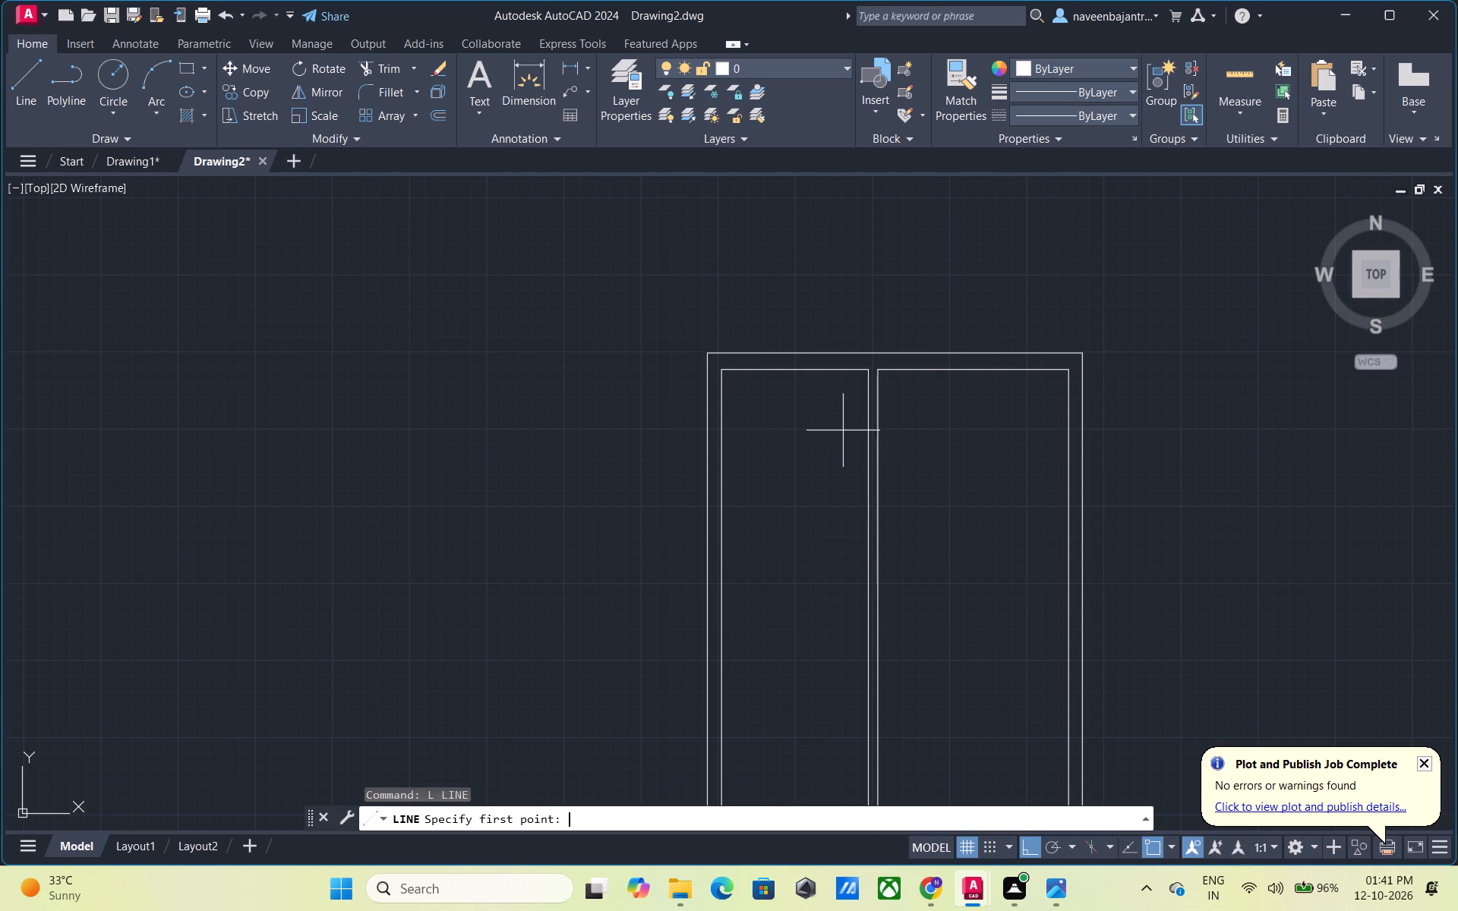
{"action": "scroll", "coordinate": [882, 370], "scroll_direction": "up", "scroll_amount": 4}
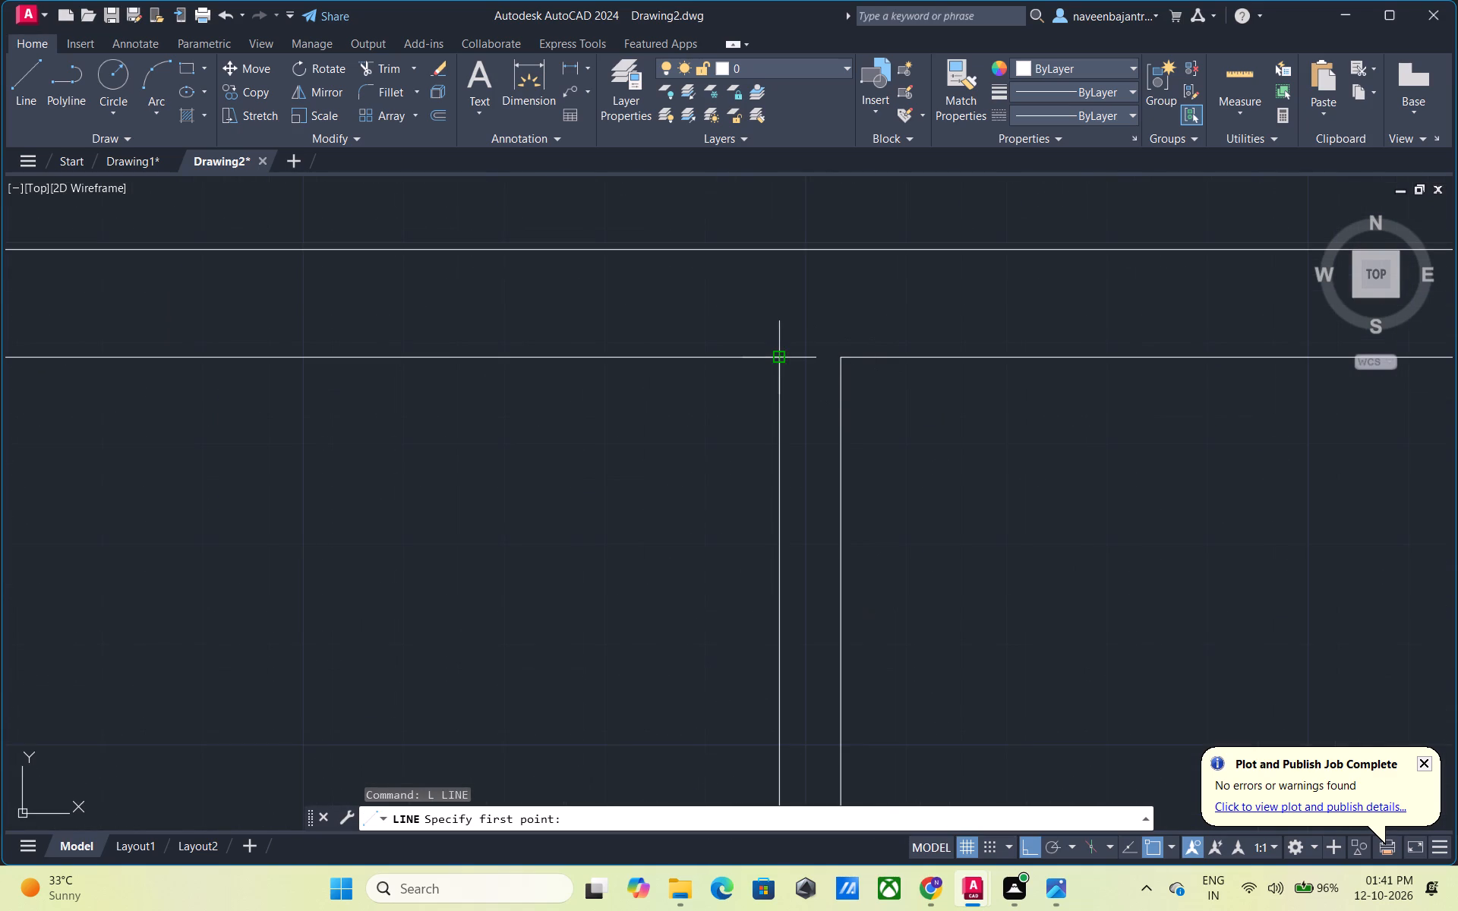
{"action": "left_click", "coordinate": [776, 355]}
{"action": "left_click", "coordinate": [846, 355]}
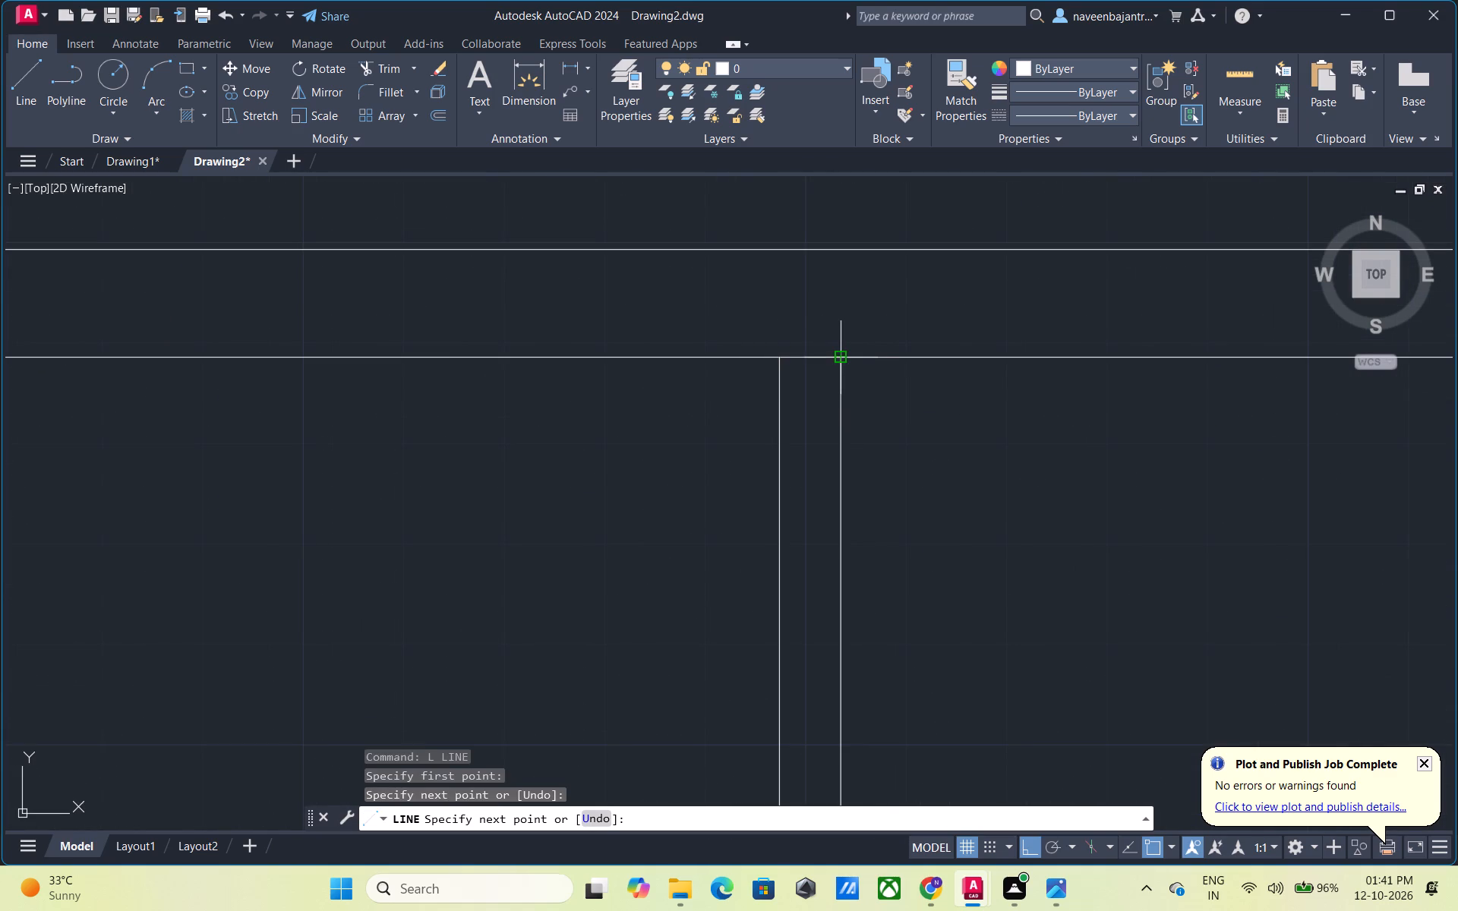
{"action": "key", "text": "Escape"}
Delete the vertical partition's right-hand line.
{"action": "scroll", "coordinate": [871, 458], "scroll_direction": "down", "scroll_amount": 1}
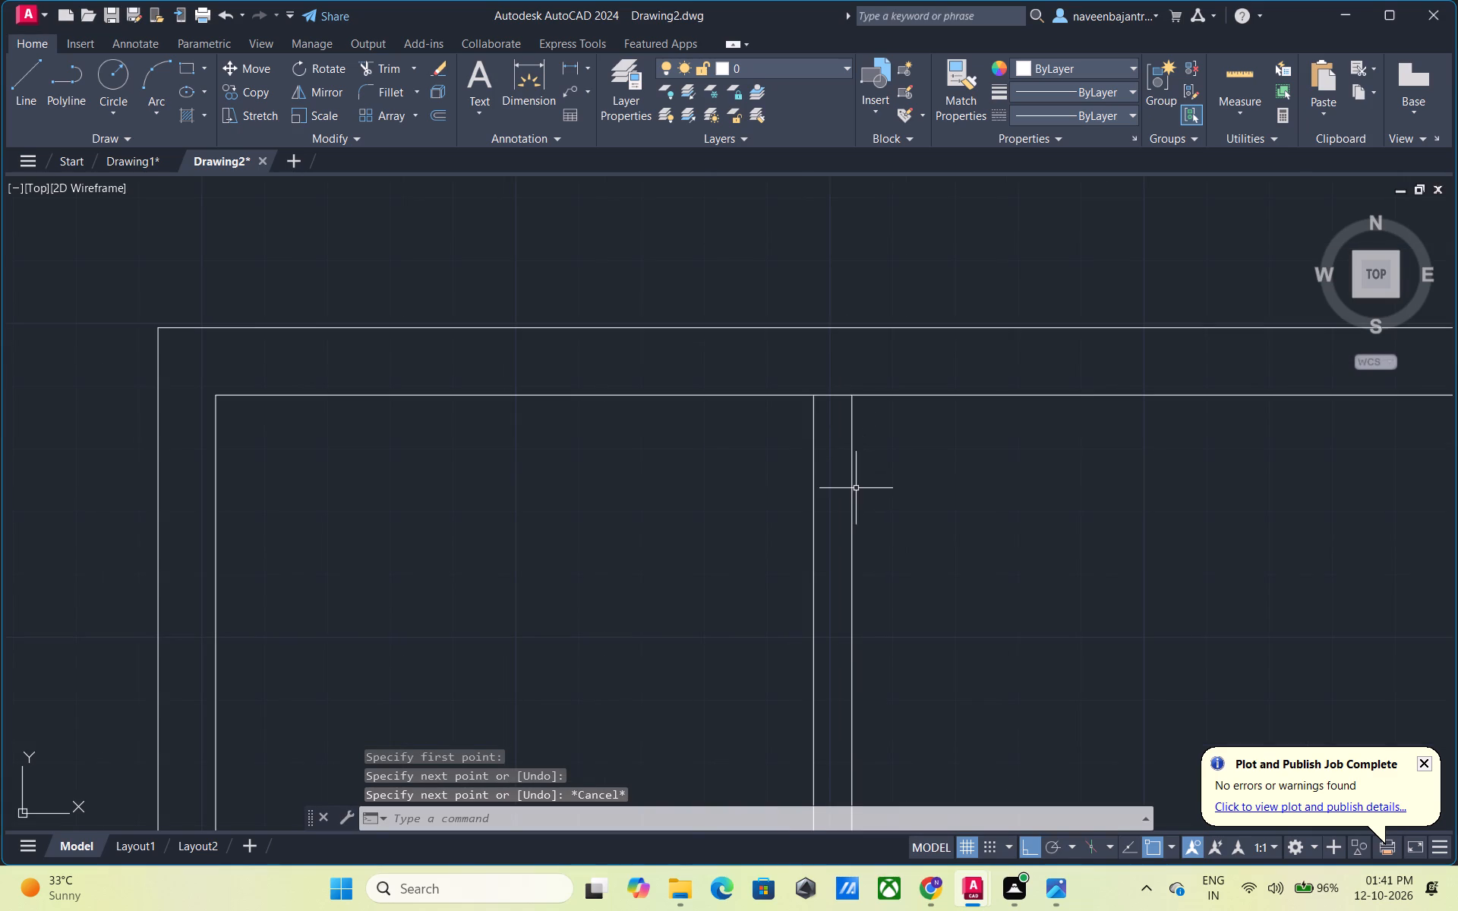
{"action": "left_click", "coordinate": [854, 496]}
{"action": "key", "text": "Delete"}
Offset the remaining vertical partition line 9" toward the right wall, using the Through option.
{"action": "scroll", "coordinate": [854, 496], "scroll_direction": "down", "scroll_amount": 1}
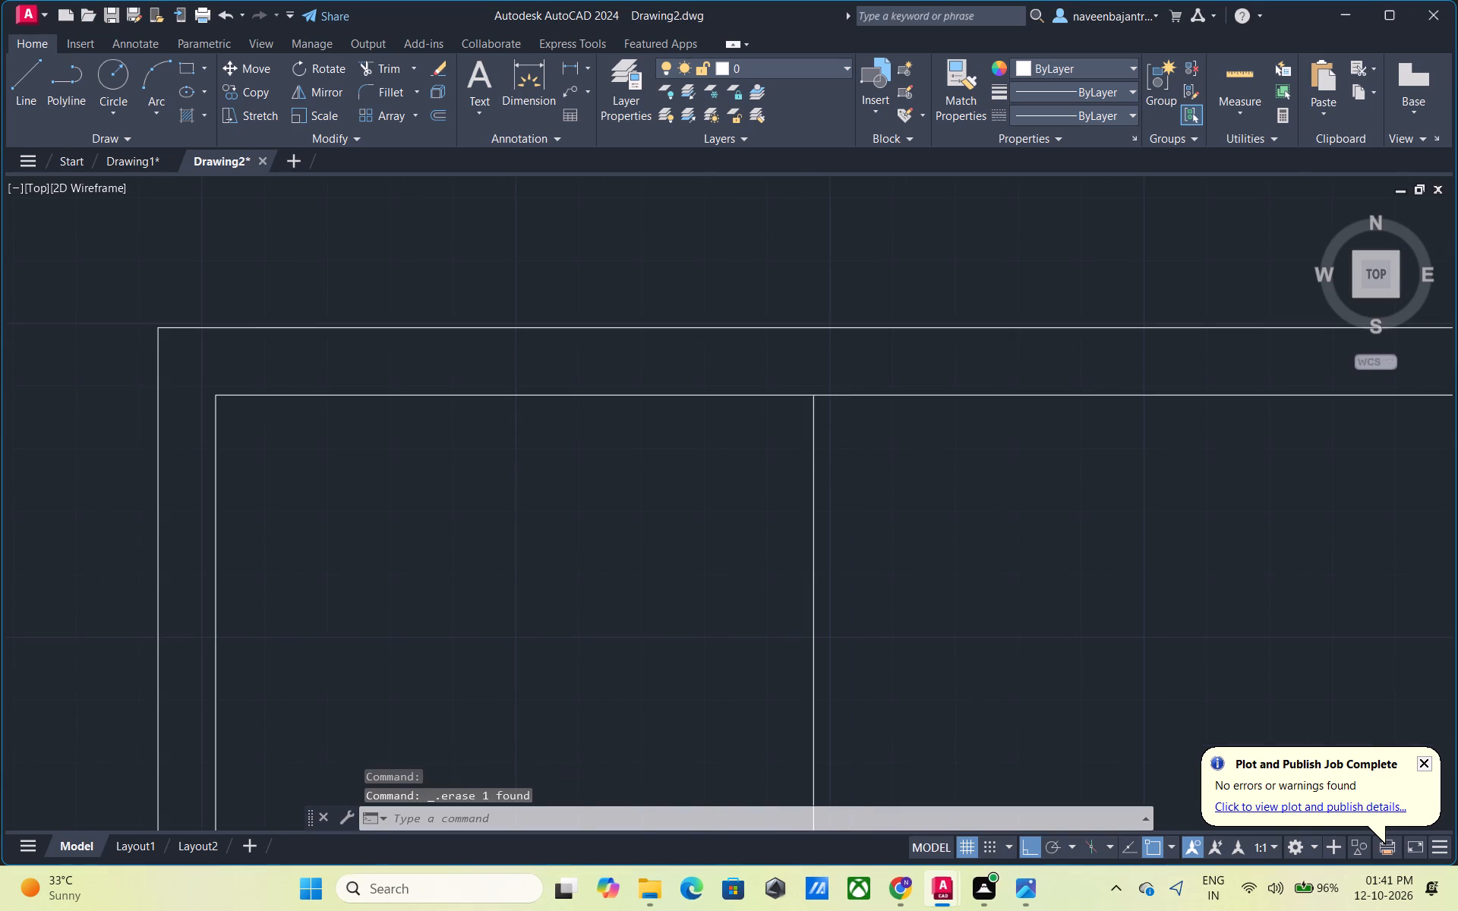
{"action": "scroll", "coordinate": [854, 496], "scroll_direction": "down", "scroll_amount": 2}
{"action": "middle_click_drag", "start_coordinate": [882, 539], "coordinate": [874, 481]}
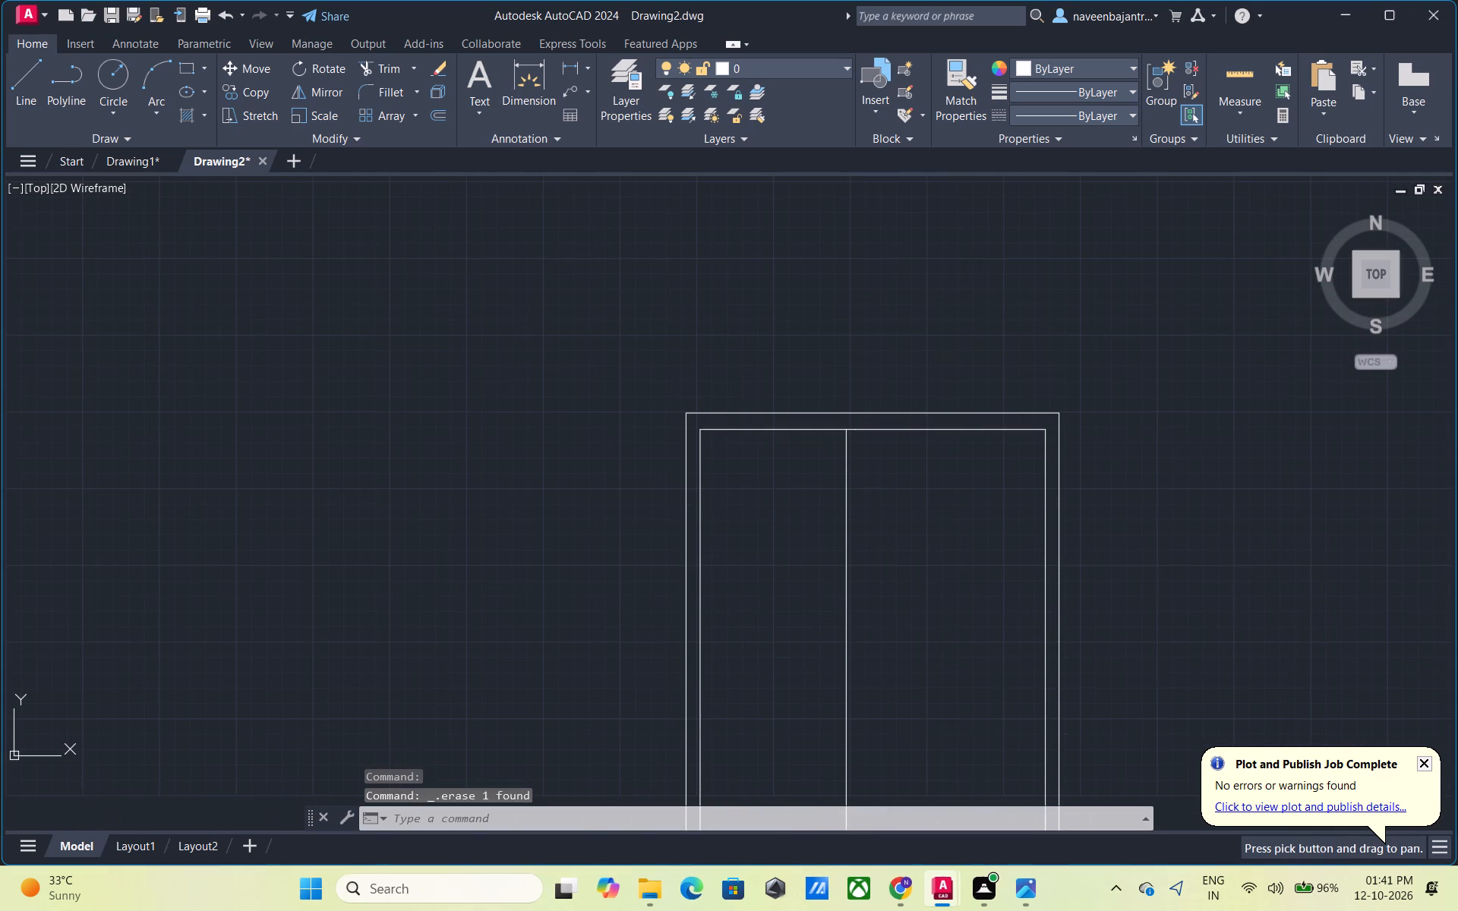
{"action": "key", "text": "Escape"}
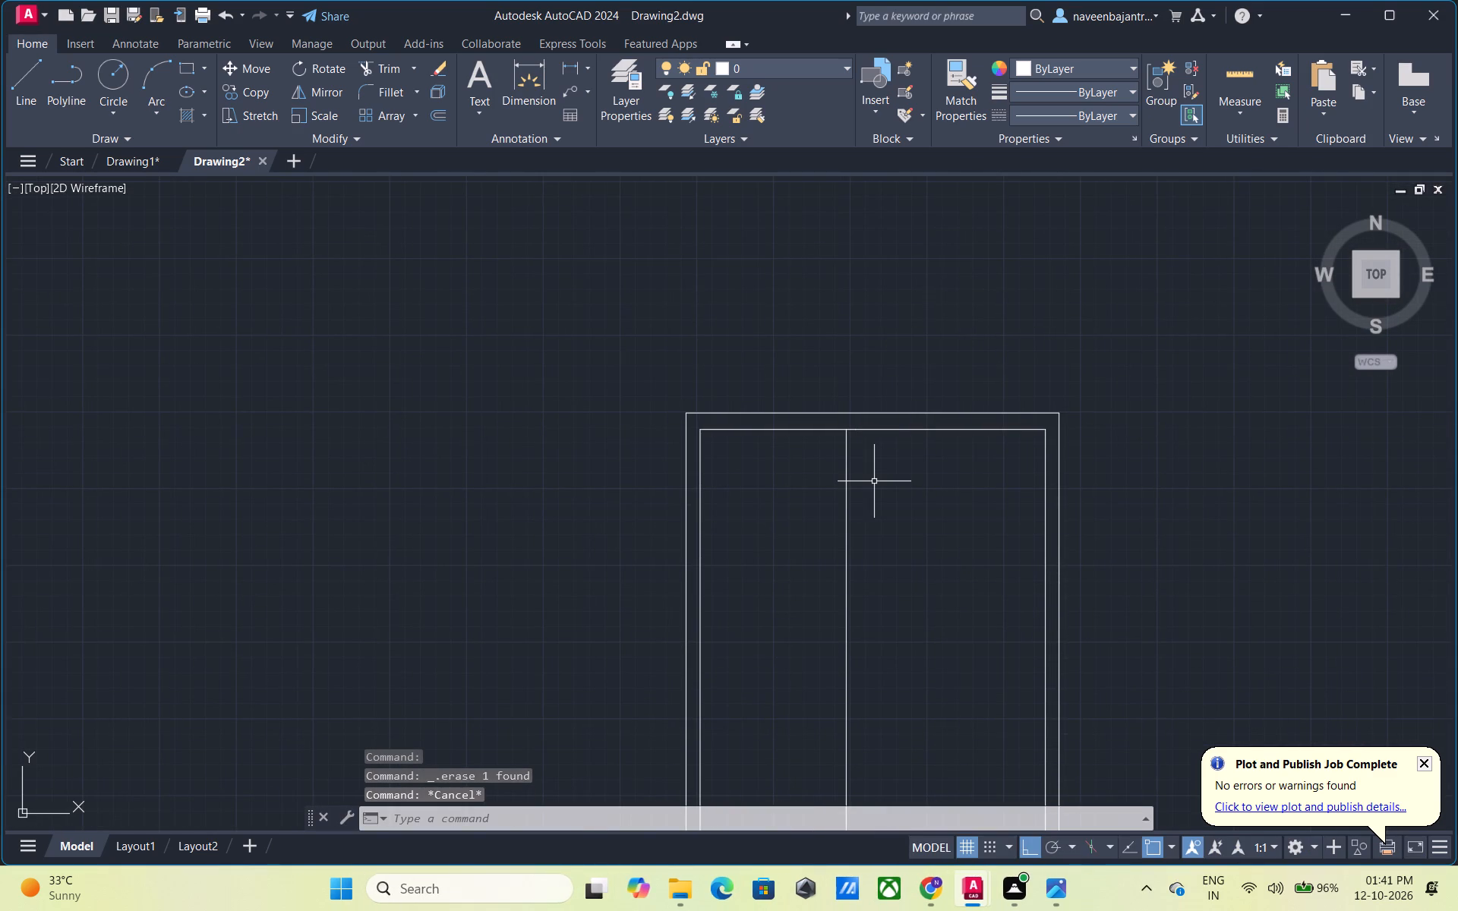
{"action": "type", "text": "O"}
{"action": "key", "text": "space"}
{"action": "key", "text": "space"}
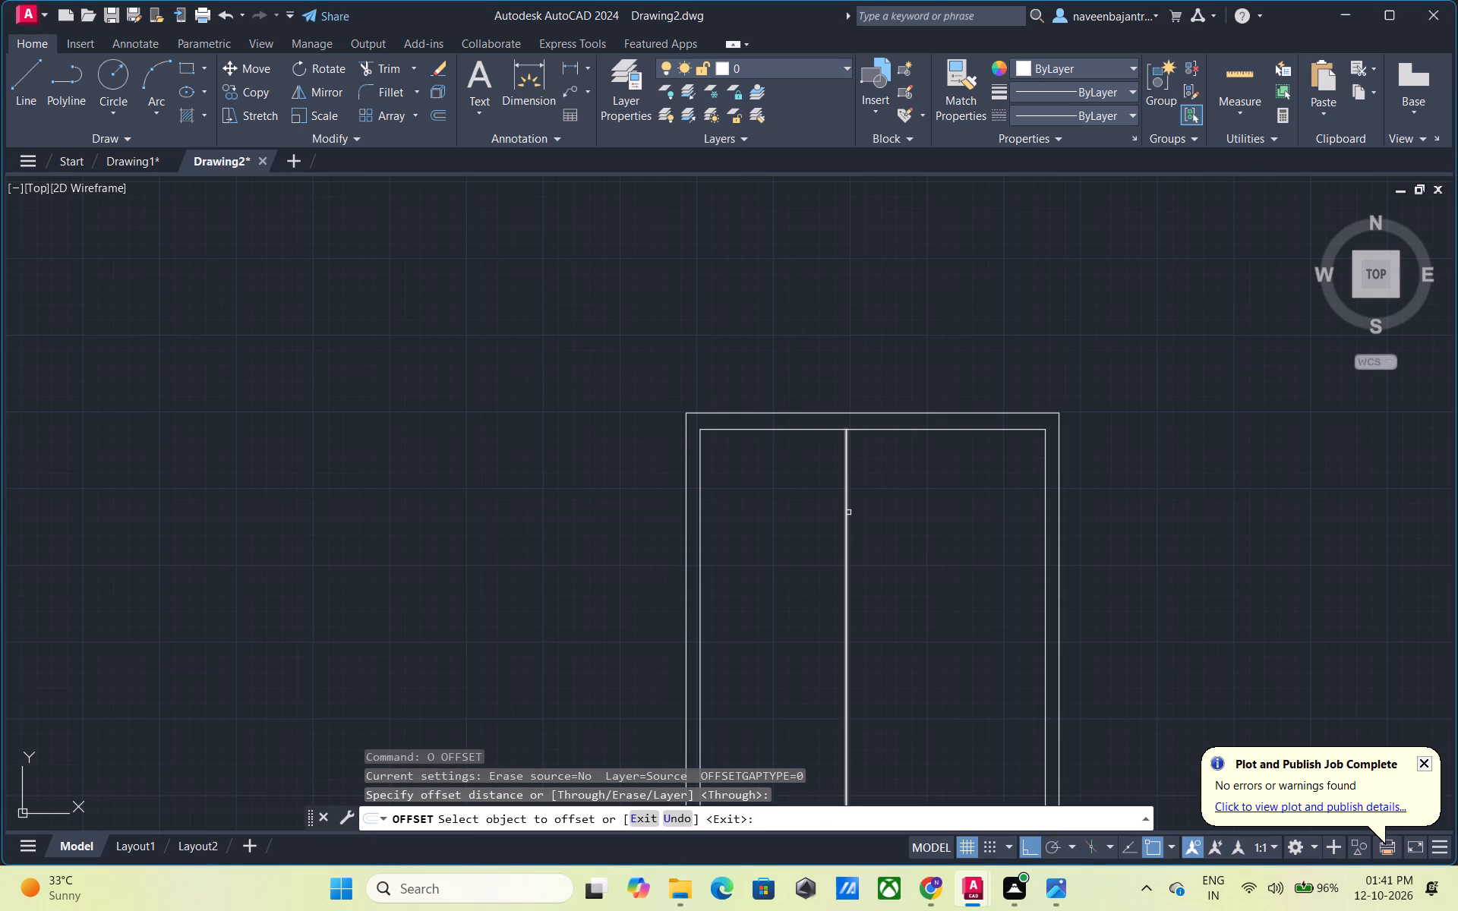
{"action": "left_click", "coordinate": [848, 512]}
{"action": "key", "text": "9"}
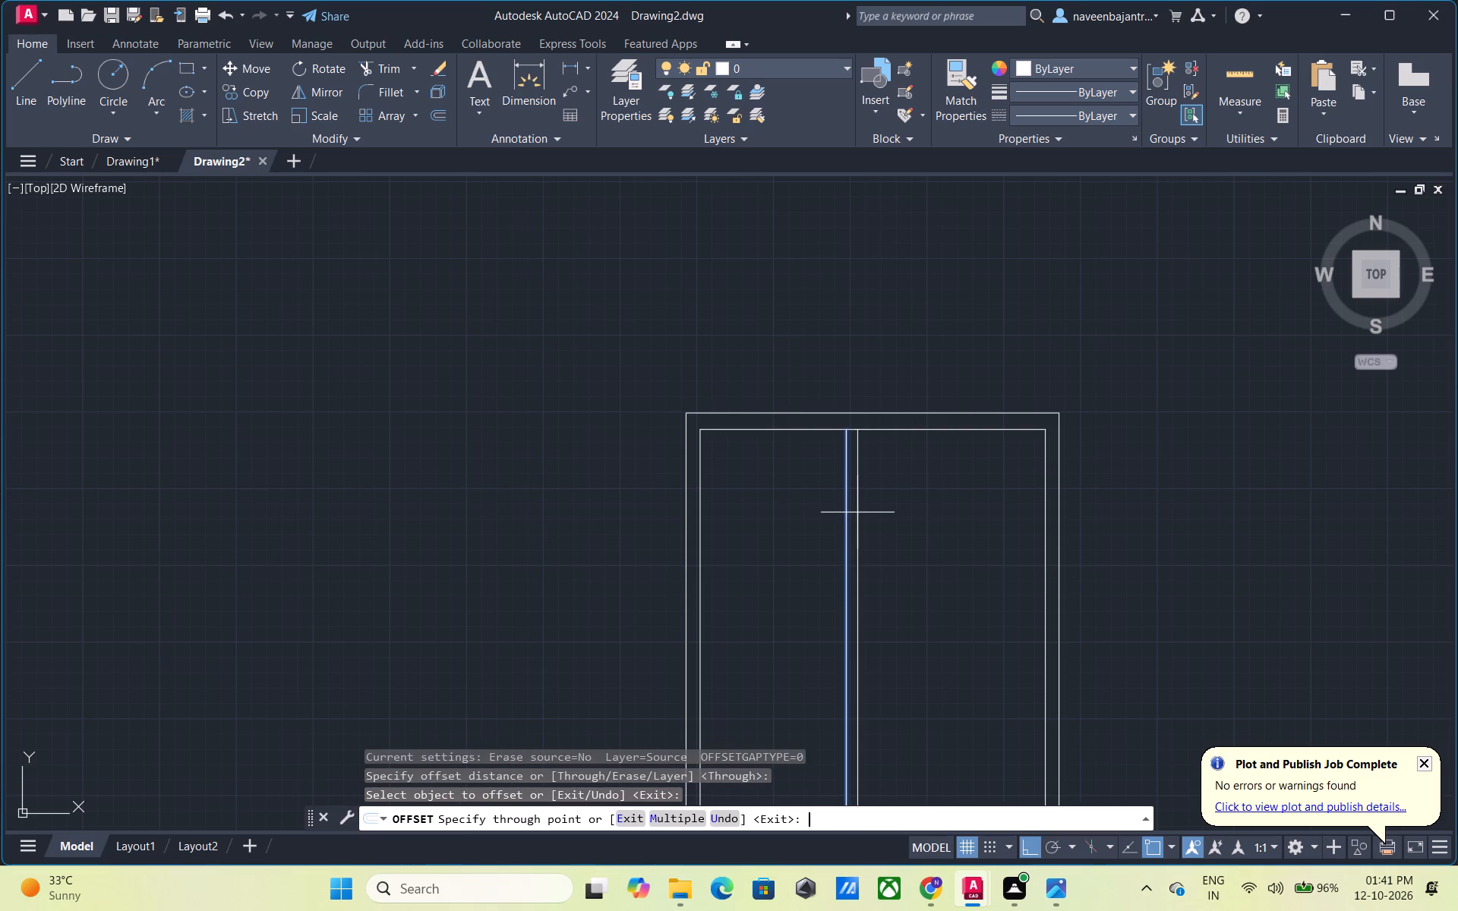
{"action": "key", "text": "shift+quotedbl"}
{"action": "key", "text": "Return"}
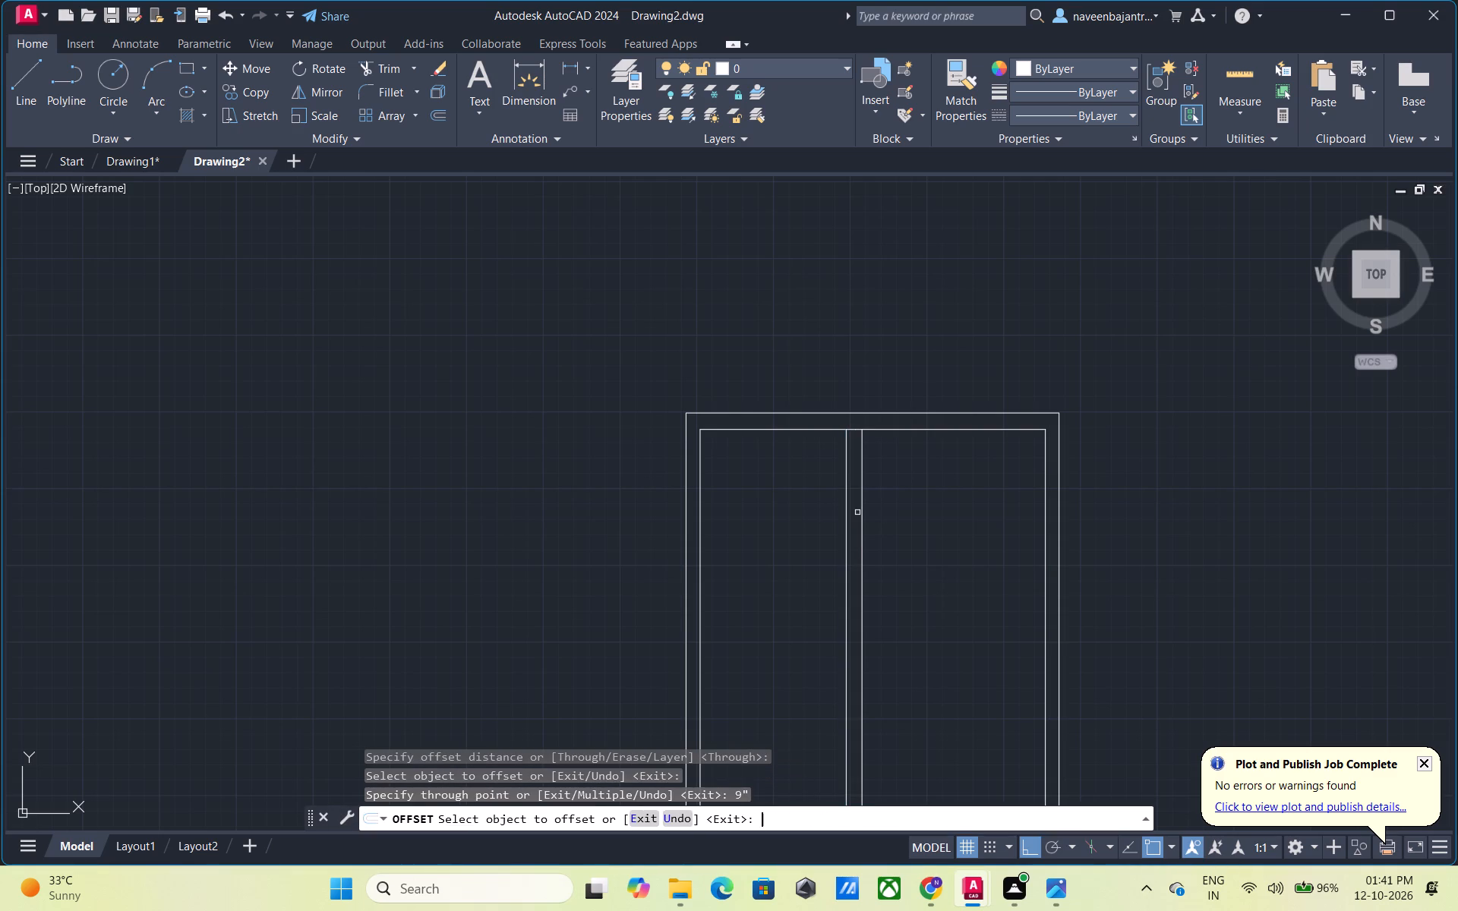
{"action": "key", "text": "Escape"}
Trim the top inner wall line between the two vertical partition lines, including the leftover stub.
{"action": "type", "text": "TR"}
{"action": "key", "text": "space"}
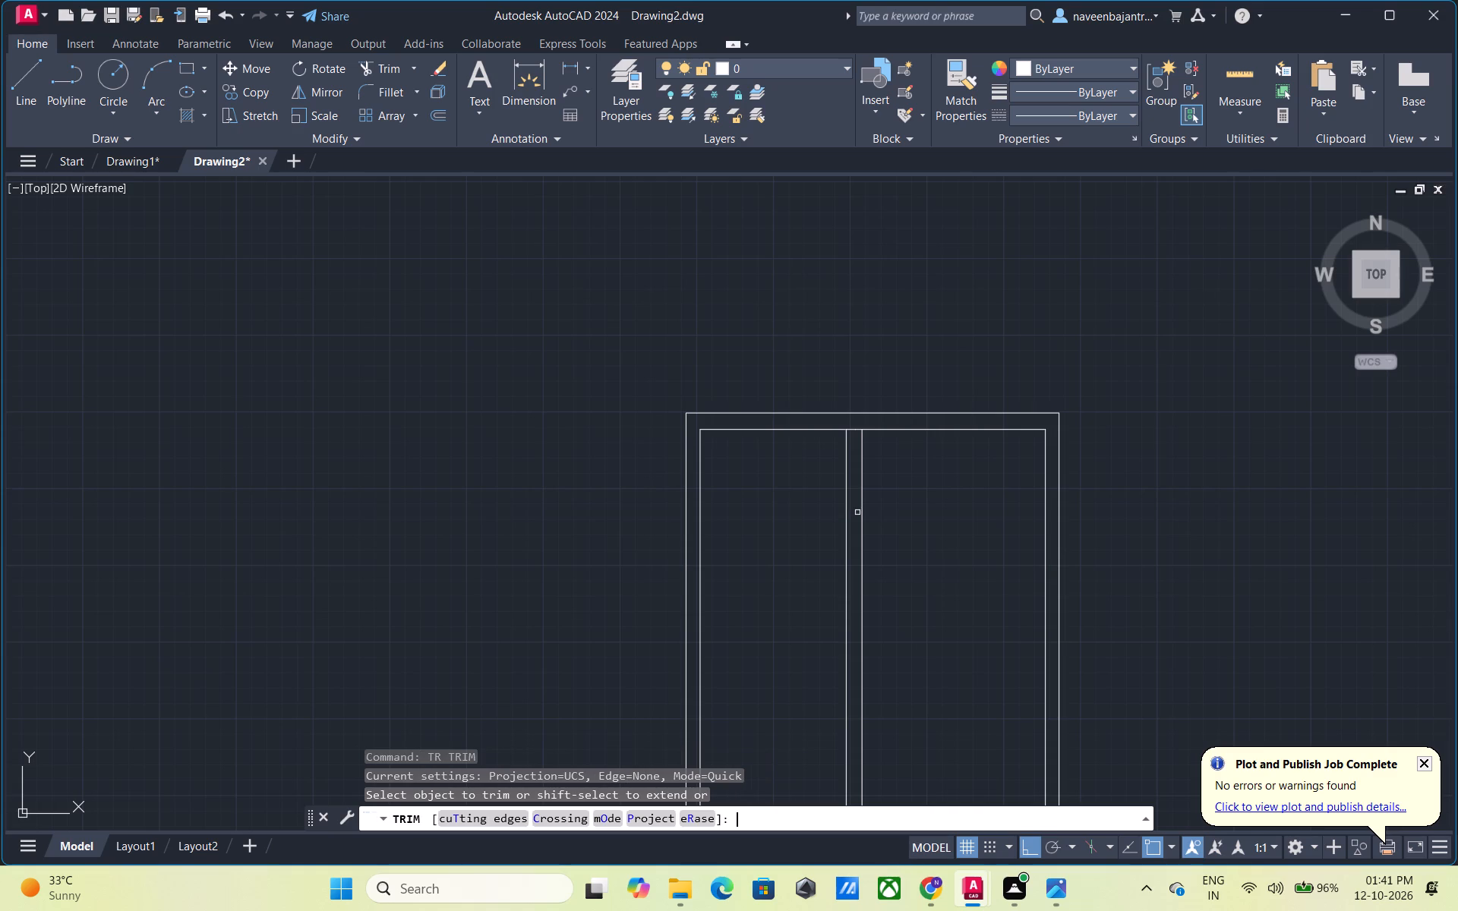
{"action": "left_click", "coordinate": [853, 430]}
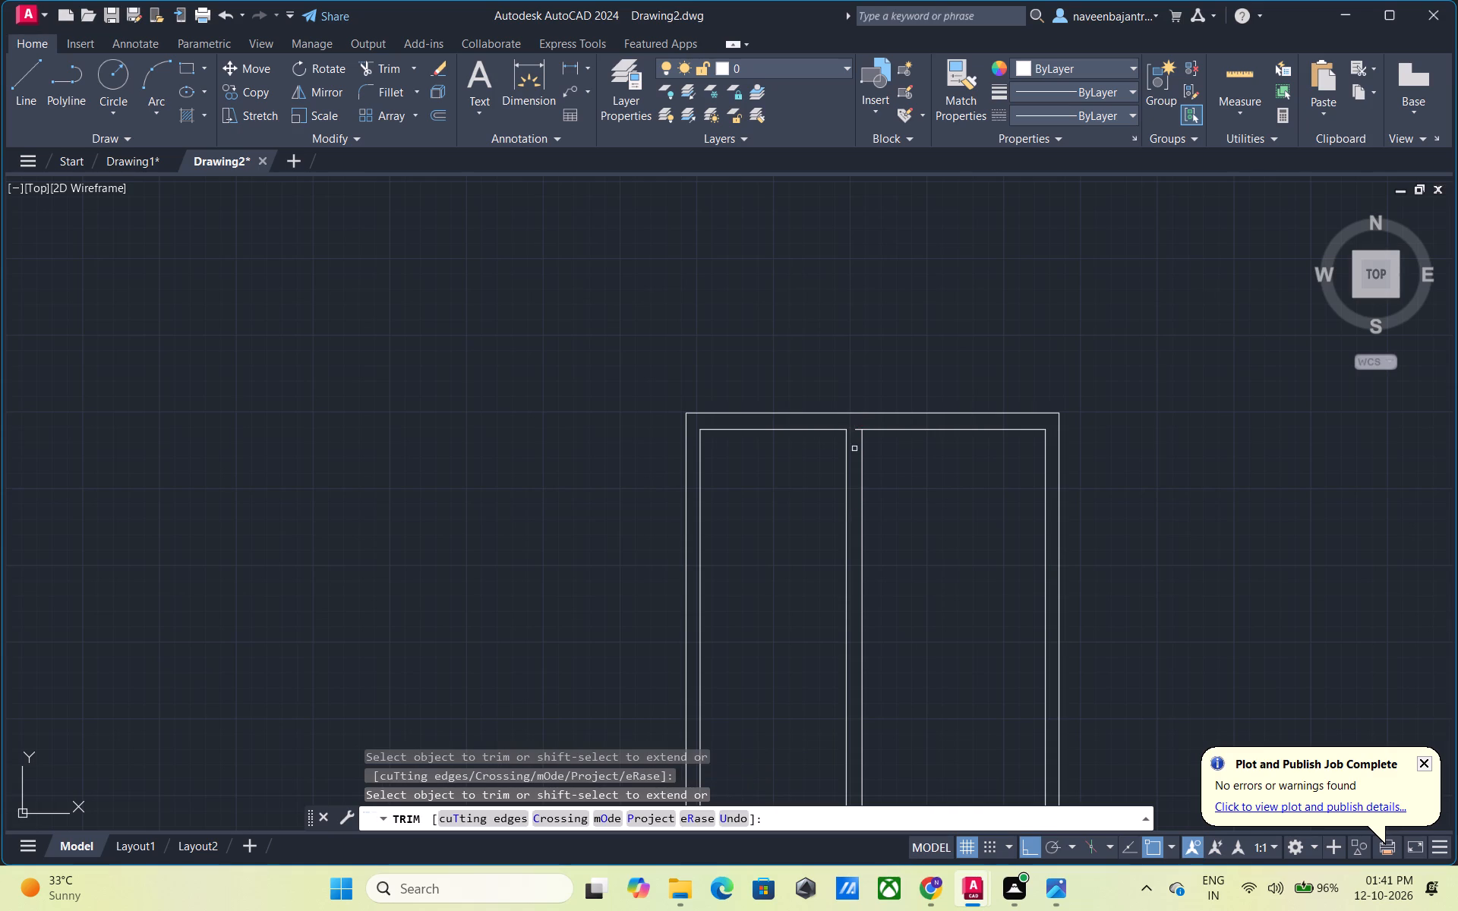
{"action": "scroll", "coordinate": [855, 435], "scroll_direction": "up", "scroll_amount": 4}
{"action": "left_click", "coordinate": [859, 402]}
{"action": "scroll", "coordinate": [859, 413], "scroll_direction": "down", "scroll_amount": 2}
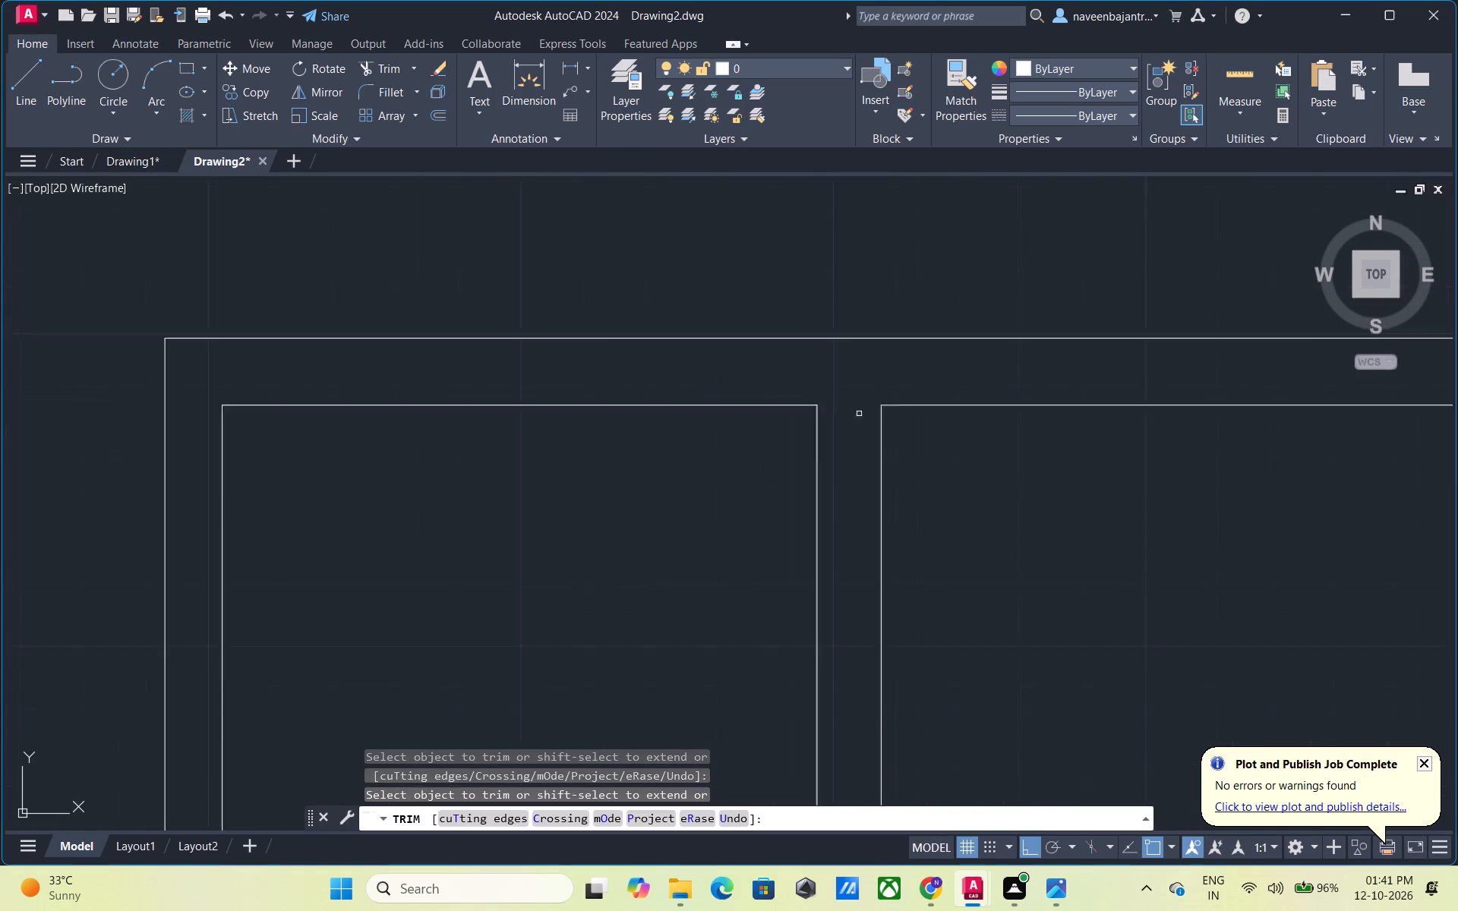
{"action": "scroll", "coordinate": [859, 414], "scroll_direction": "down", "scroll_amount": 1}
{"action": "scroll", "coordinate": [853, 487], "scroll_direction": "down", "scroll_amount": 1}
{"action": "middle_click_drag", "start_coordinate": [940, 519], "coordinate": [954, 428]}
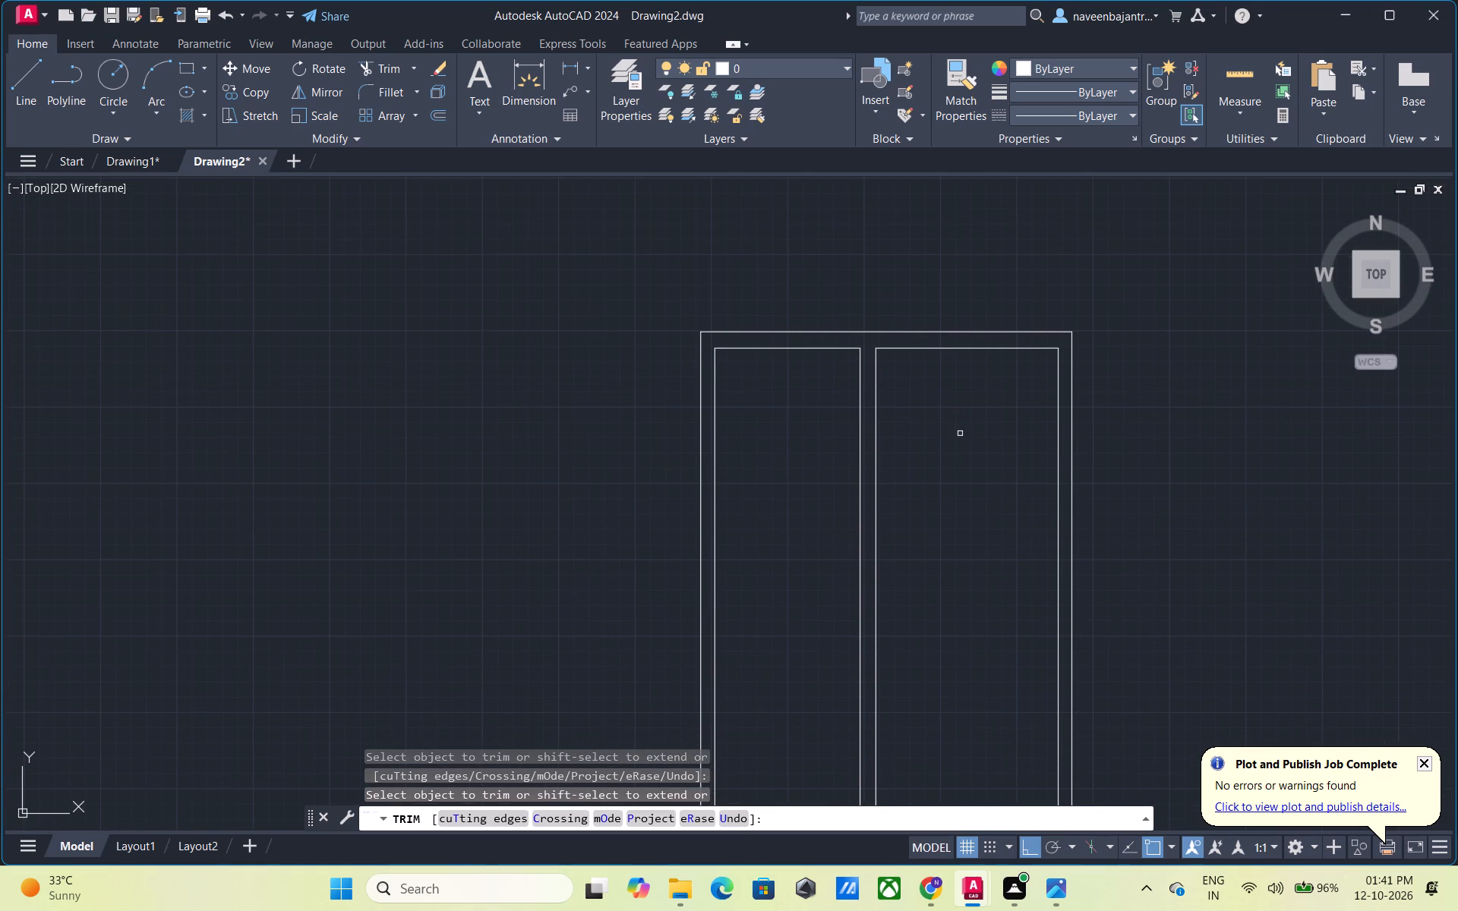
{"action": "key", "text": "Escape"}
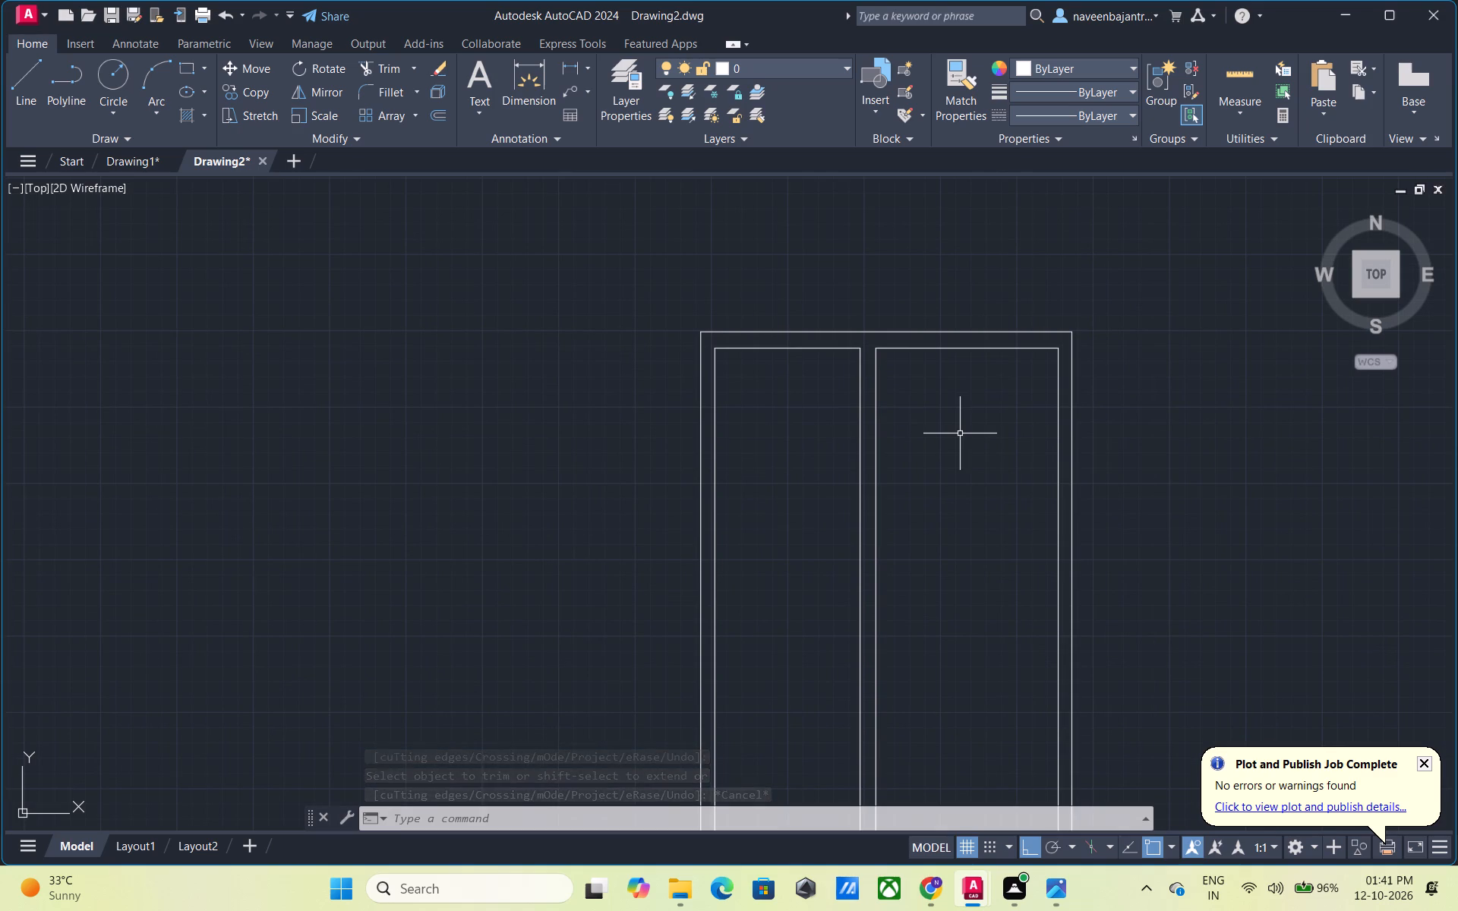
Offset the left room's top inner wall line 10' downward, using the Through option.
{"action": "type", "text": "O"}
{"action": "key", "text": "space"}
{"action": "key", "text": "space"}
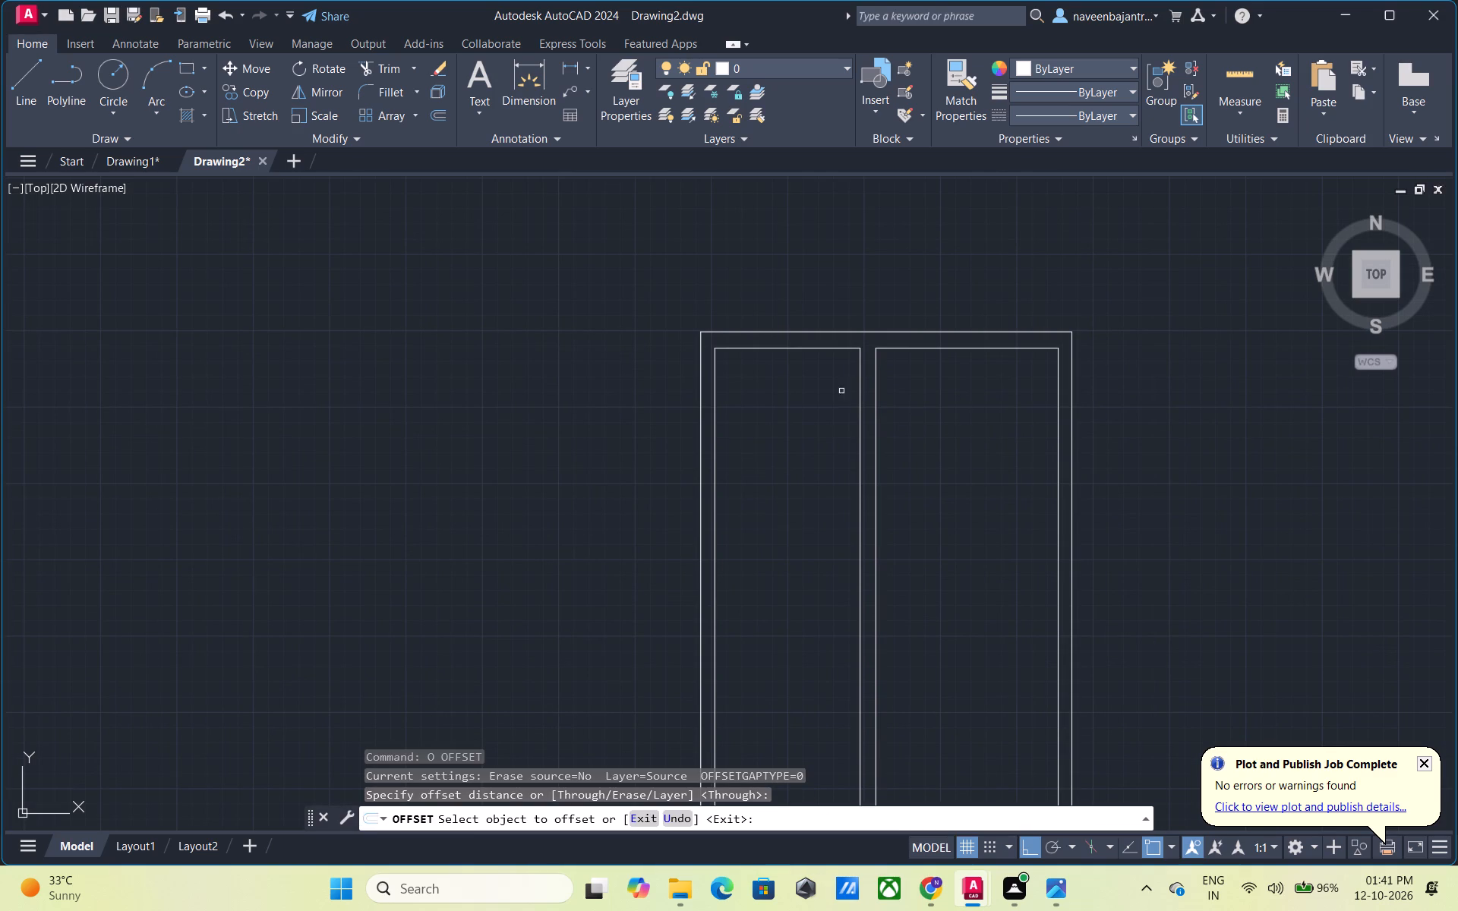
{"action": "left_click", "coordinate": [813, 349]}
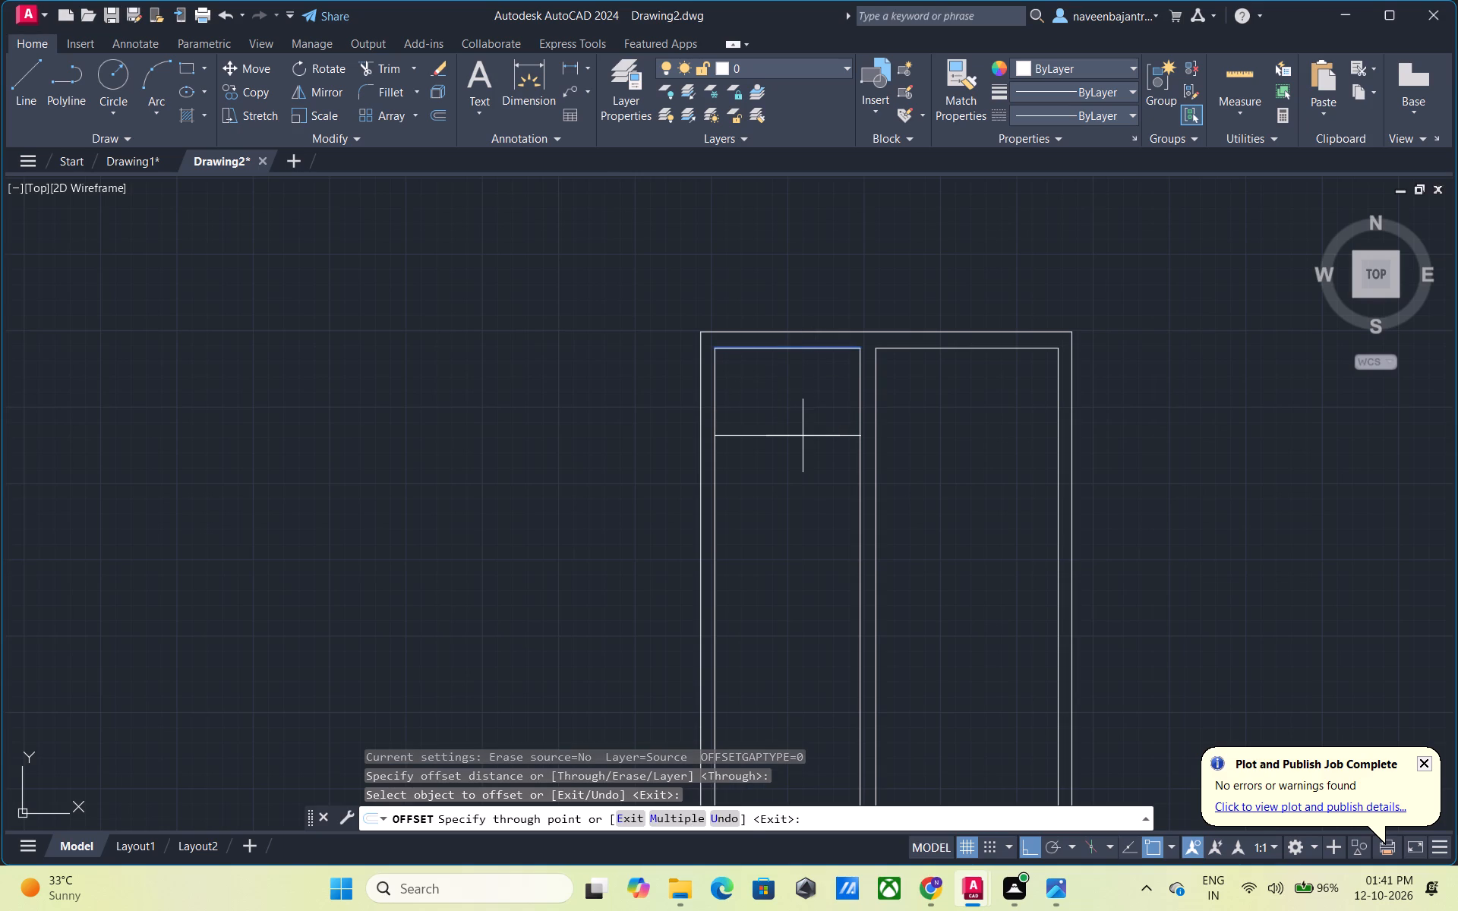
{"action": "type", "text": "10"}
{"action": "key", "text": "apostrophe"}
{"action": "key", "text": "Return"}
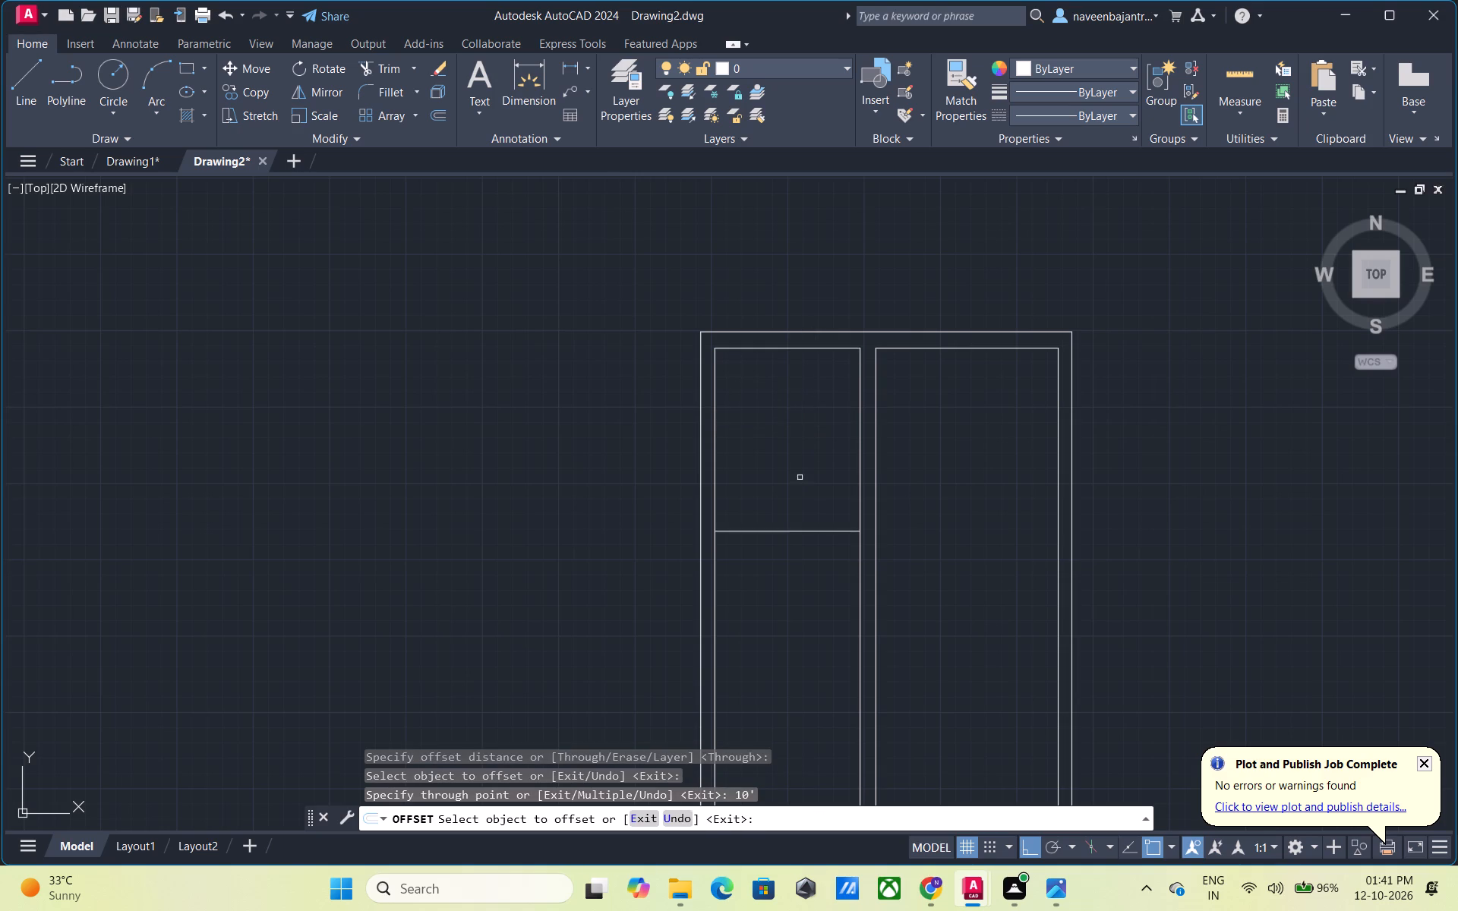
Offset the left room's new horizontal line 10" downward to give the cross wall its thickness.
{"action": "left_click", "coordinate": [790, 532]}
{"action": "type", "text": "10\""}
{"action": "key", "text": "Return"}
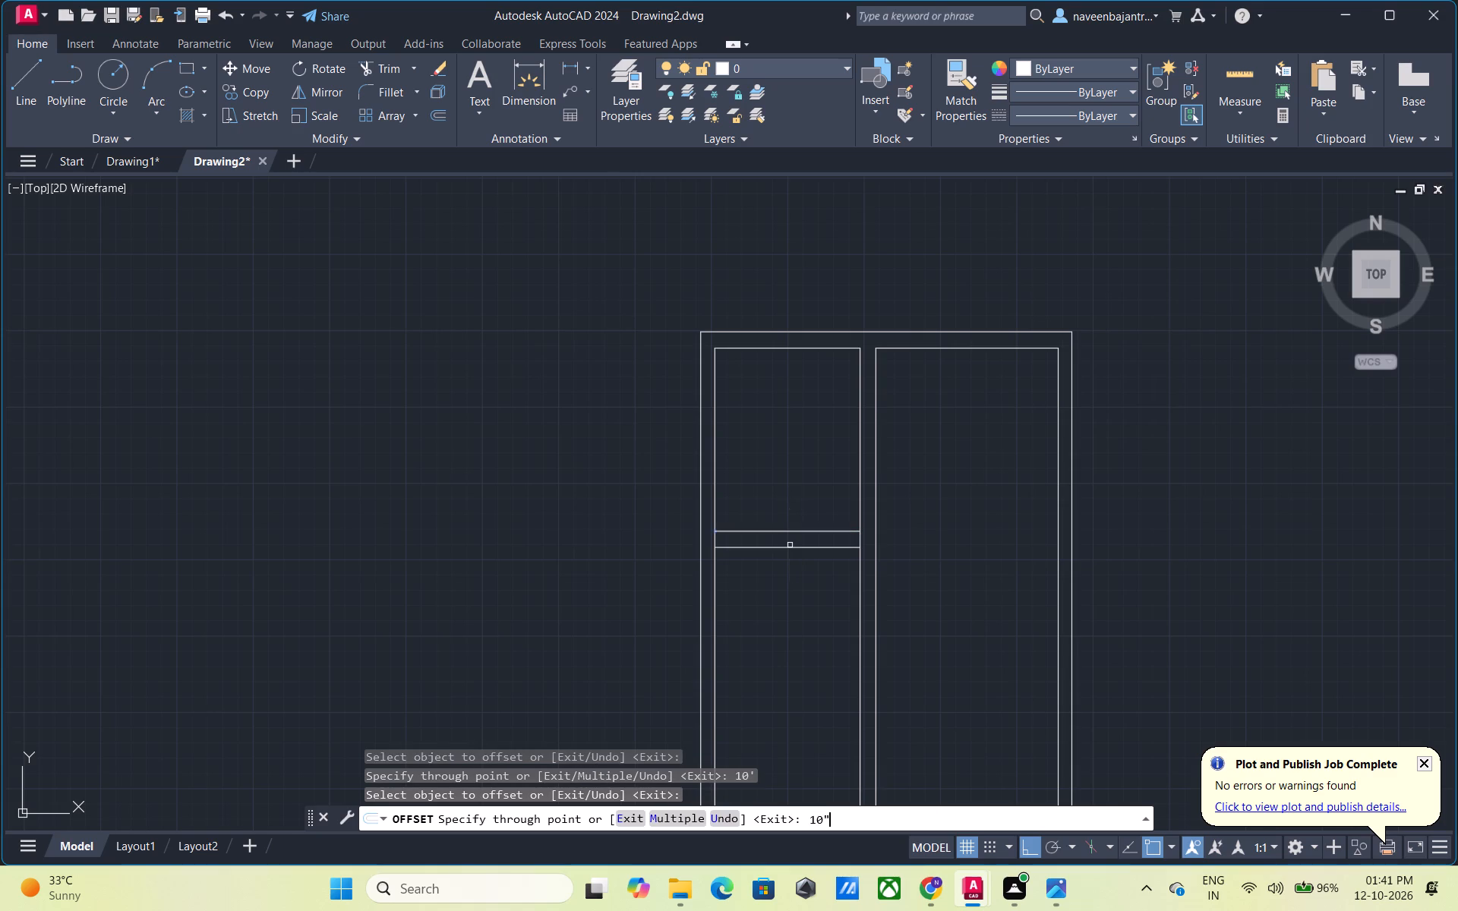
{"action": "key", "text": "Escape"}
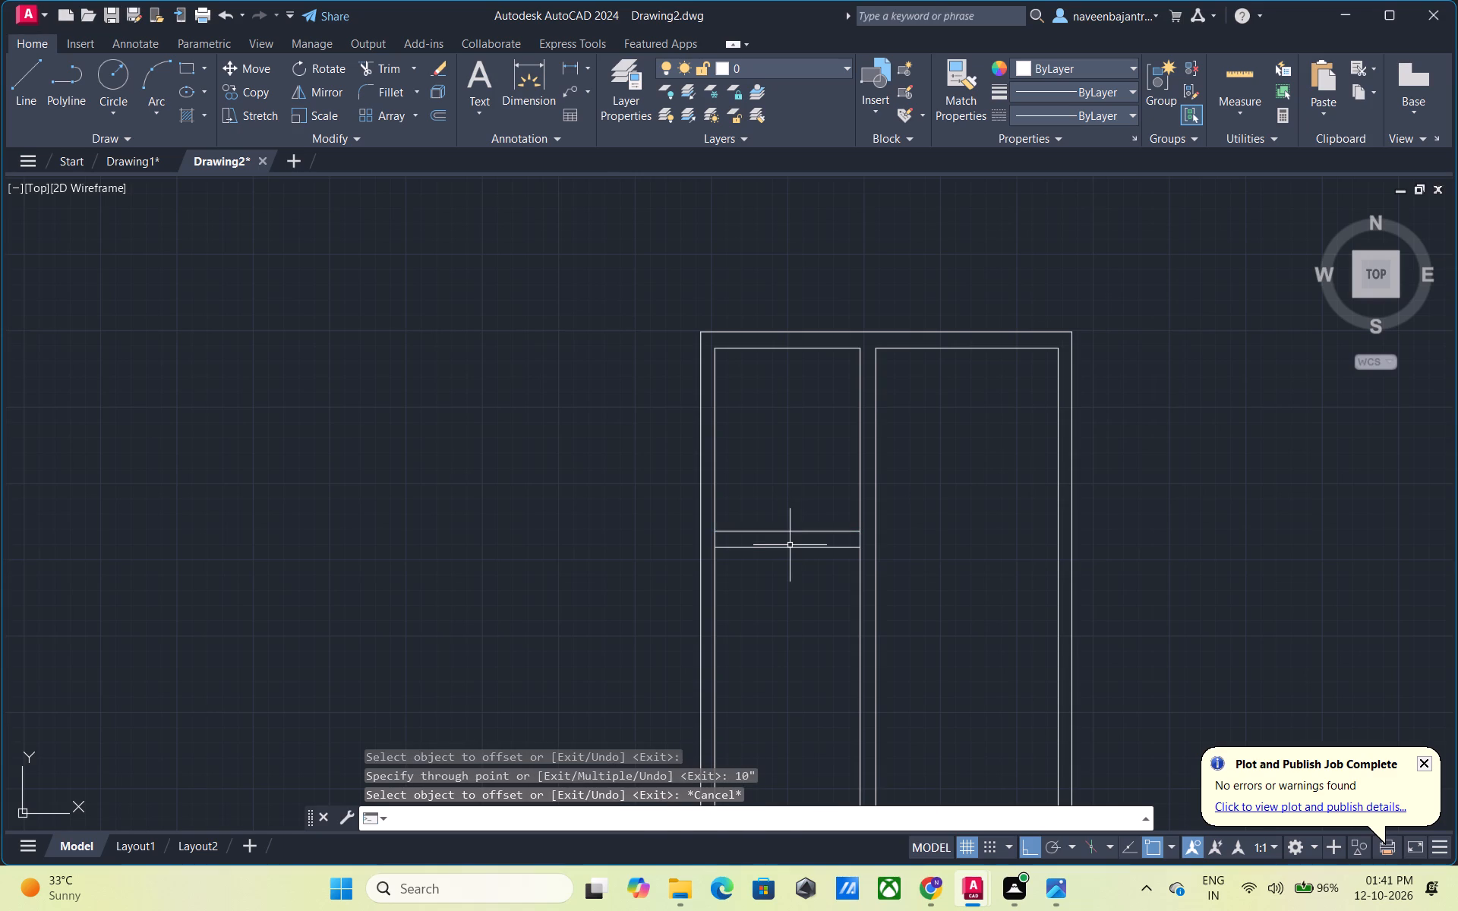
Trim the left inner wall line between the two horizontal cross-wall lines.
{"action": "type", "text": "TR"}
{"action": "key", "text": "space"}
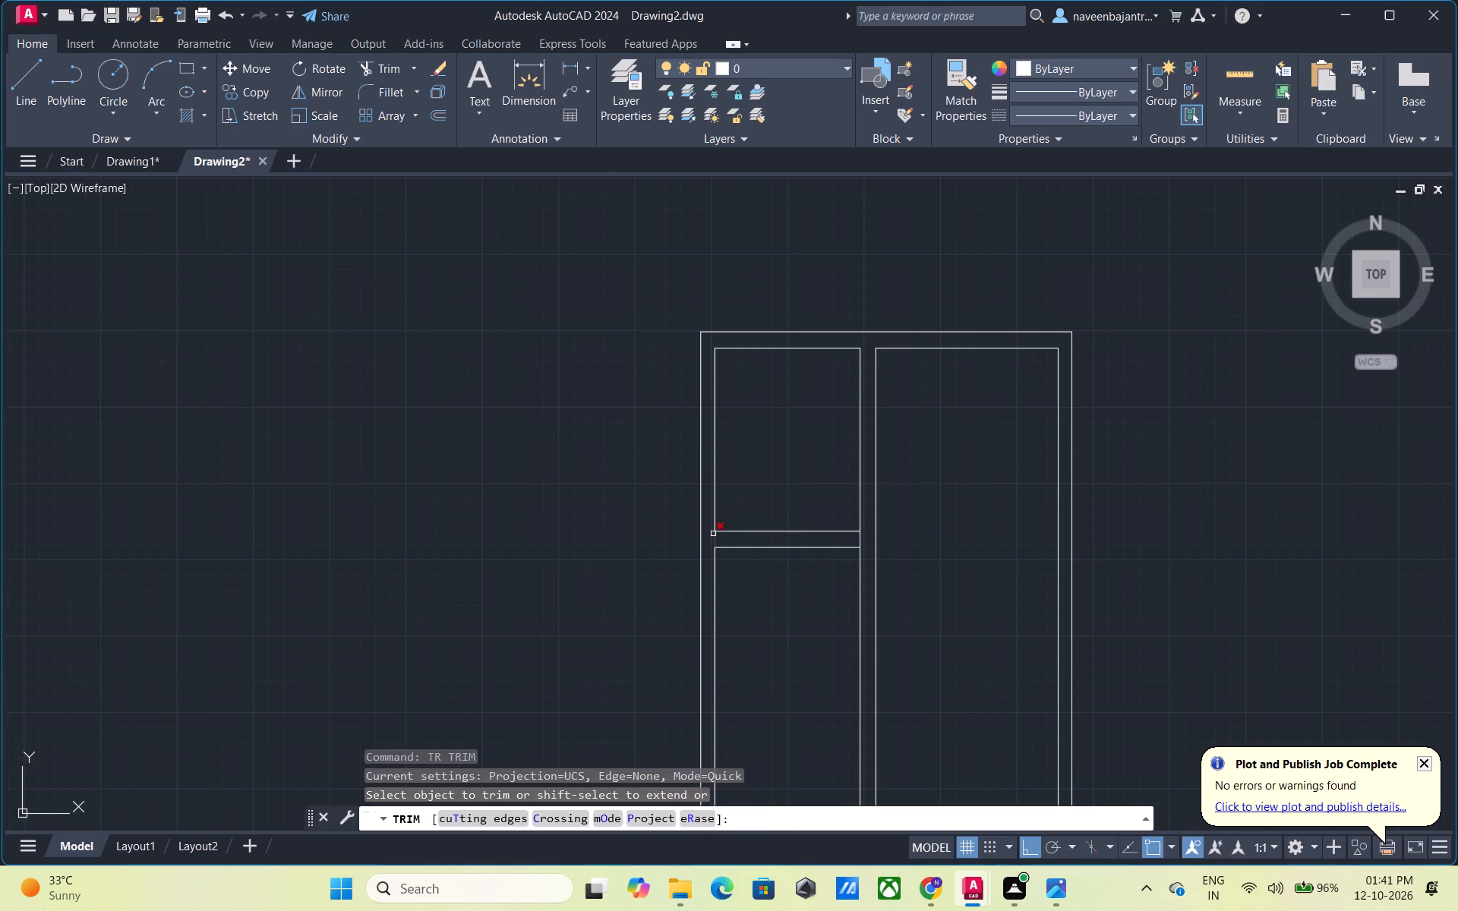
{"action": "left_click", "coordinate": [715, 541]}
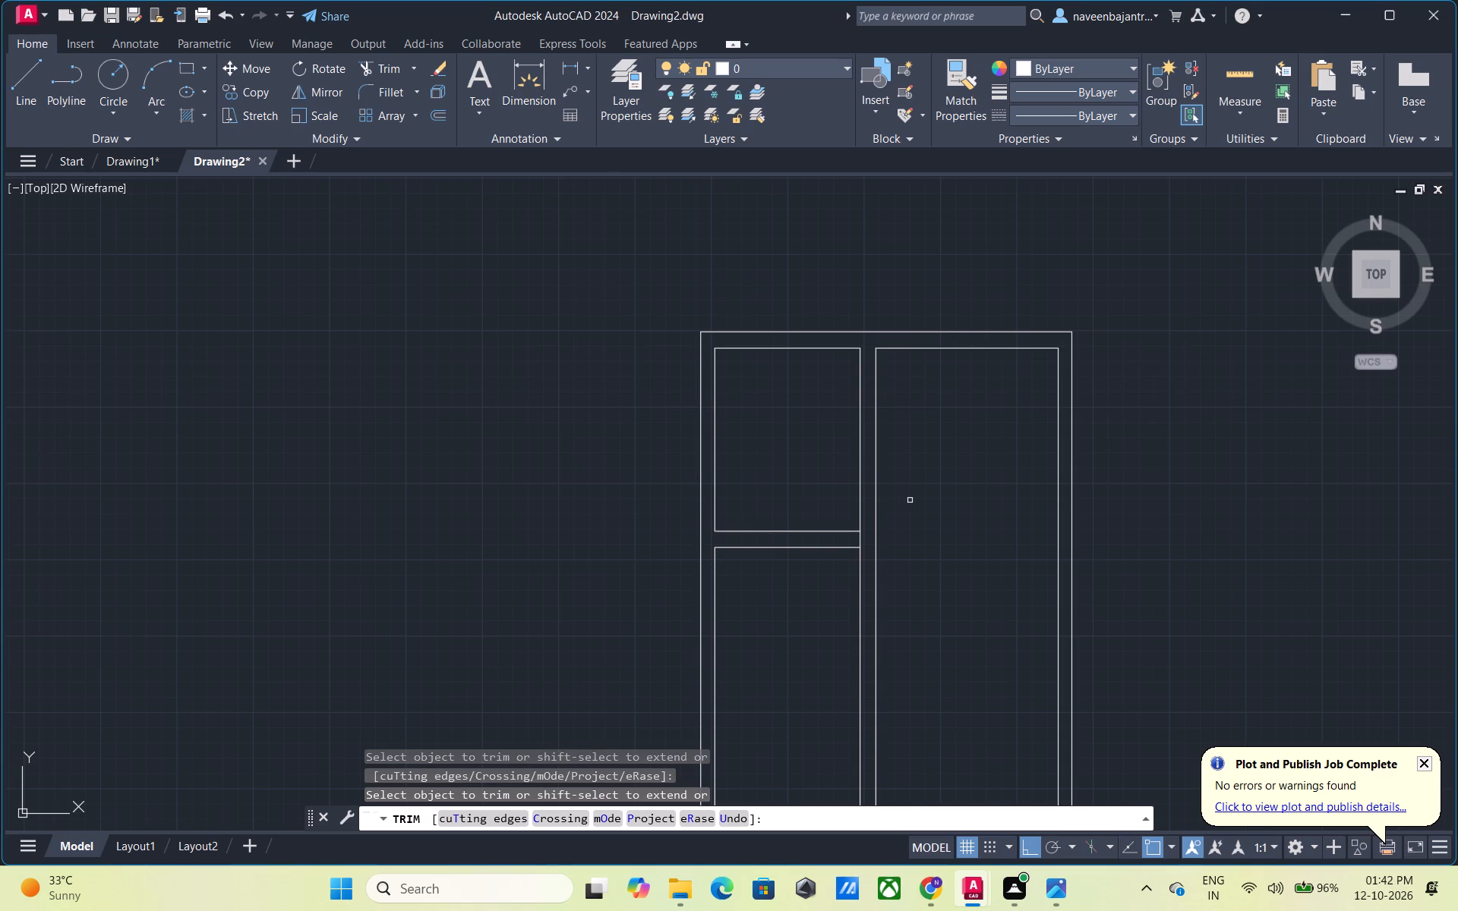
{"action": "key", "text": "Escape"}
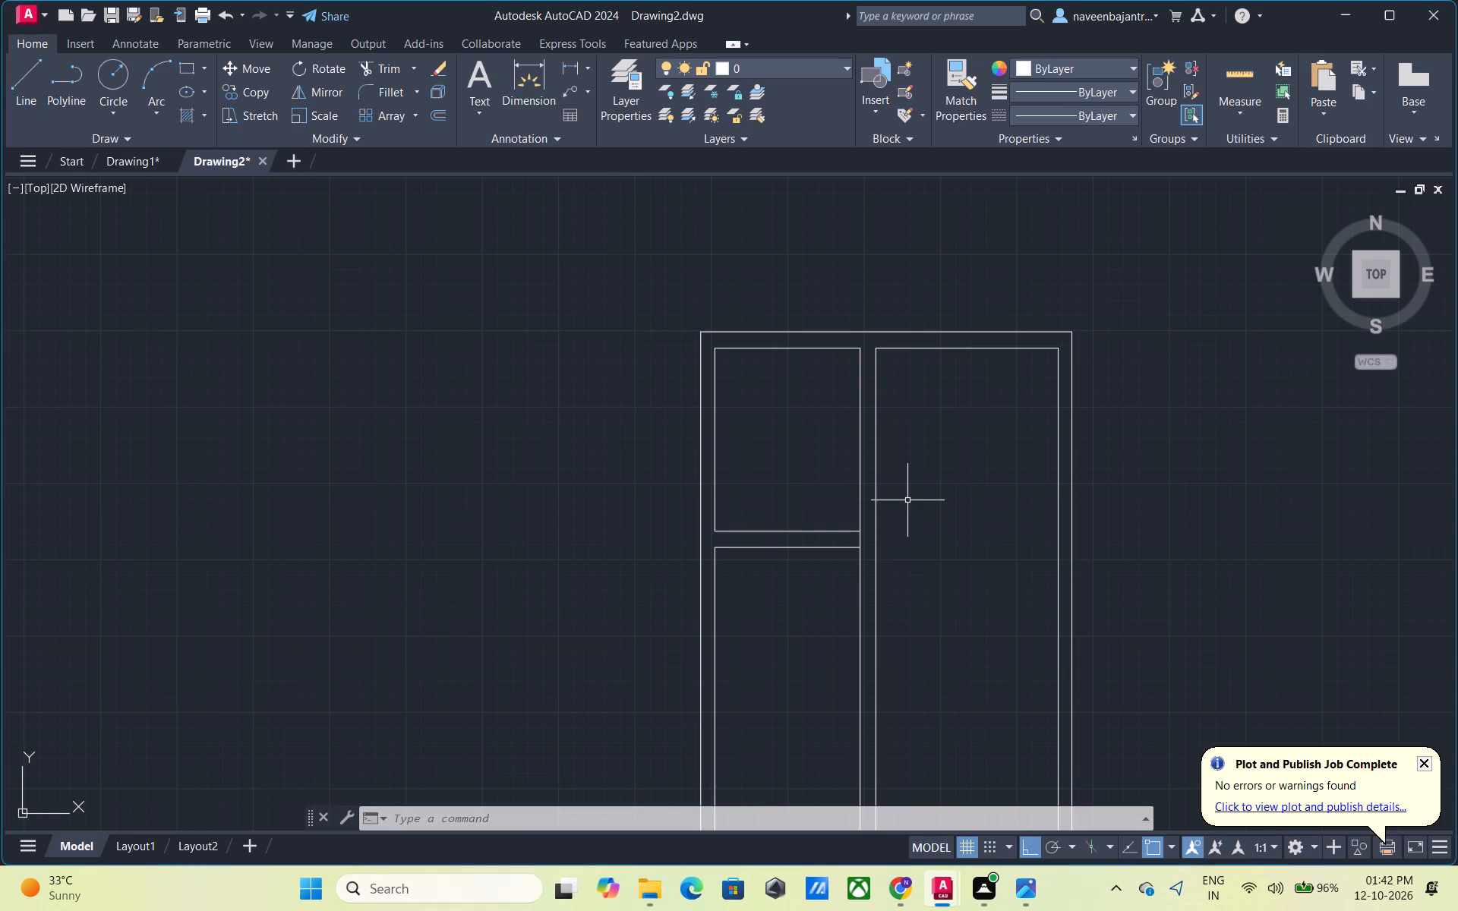
{"action": "key", "text": "Escape"}
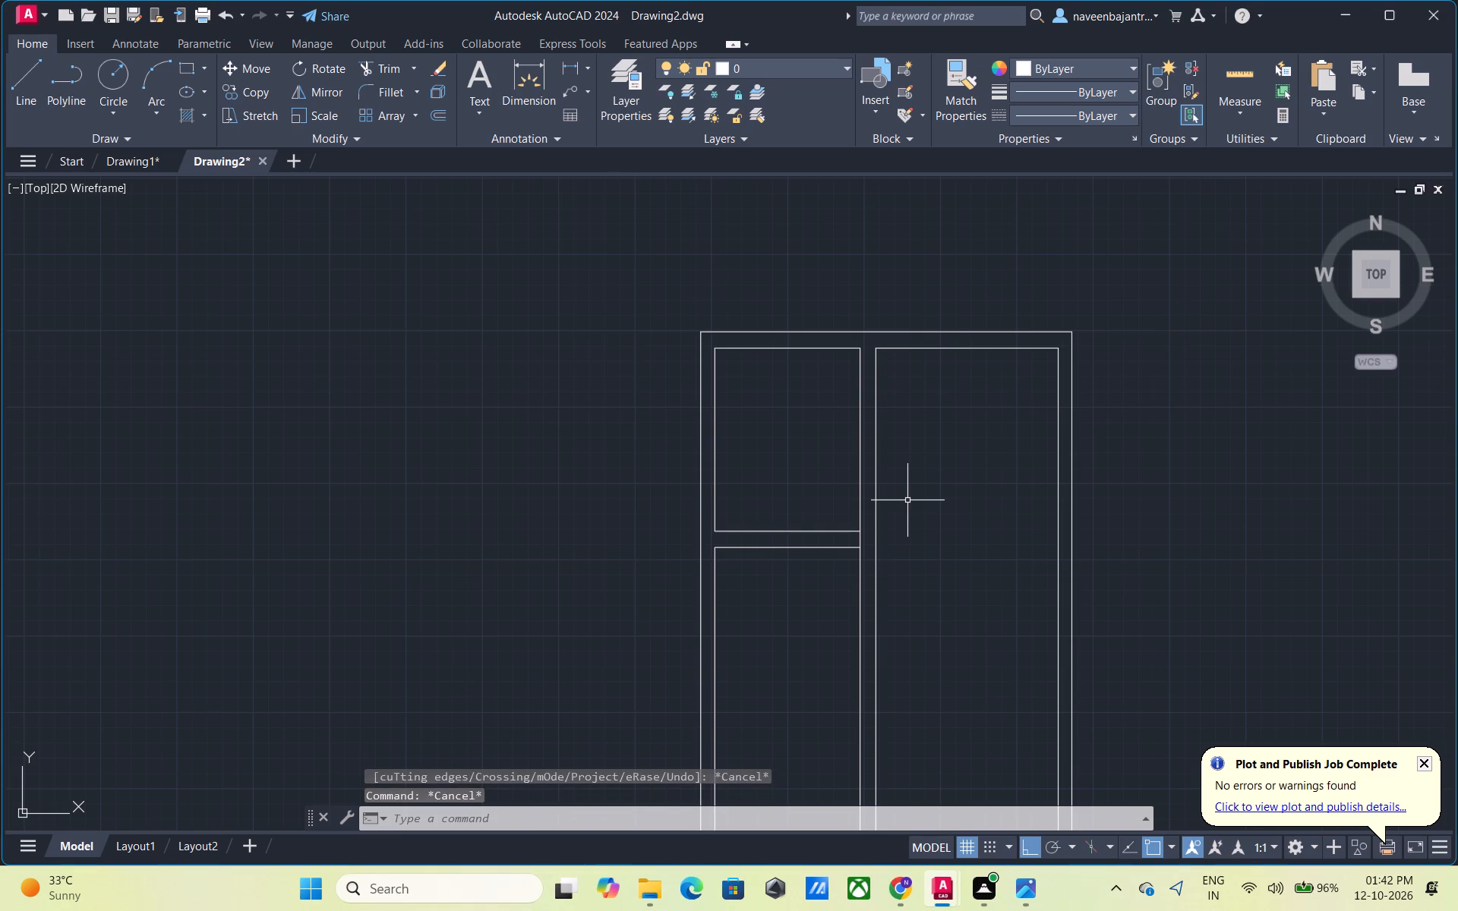
Draw a horizontal line from the right end of the left cross wall's upper line to just past the right outer wall.
{"action": "type", "text": "L"}
{"action": "key", "text": "space"}
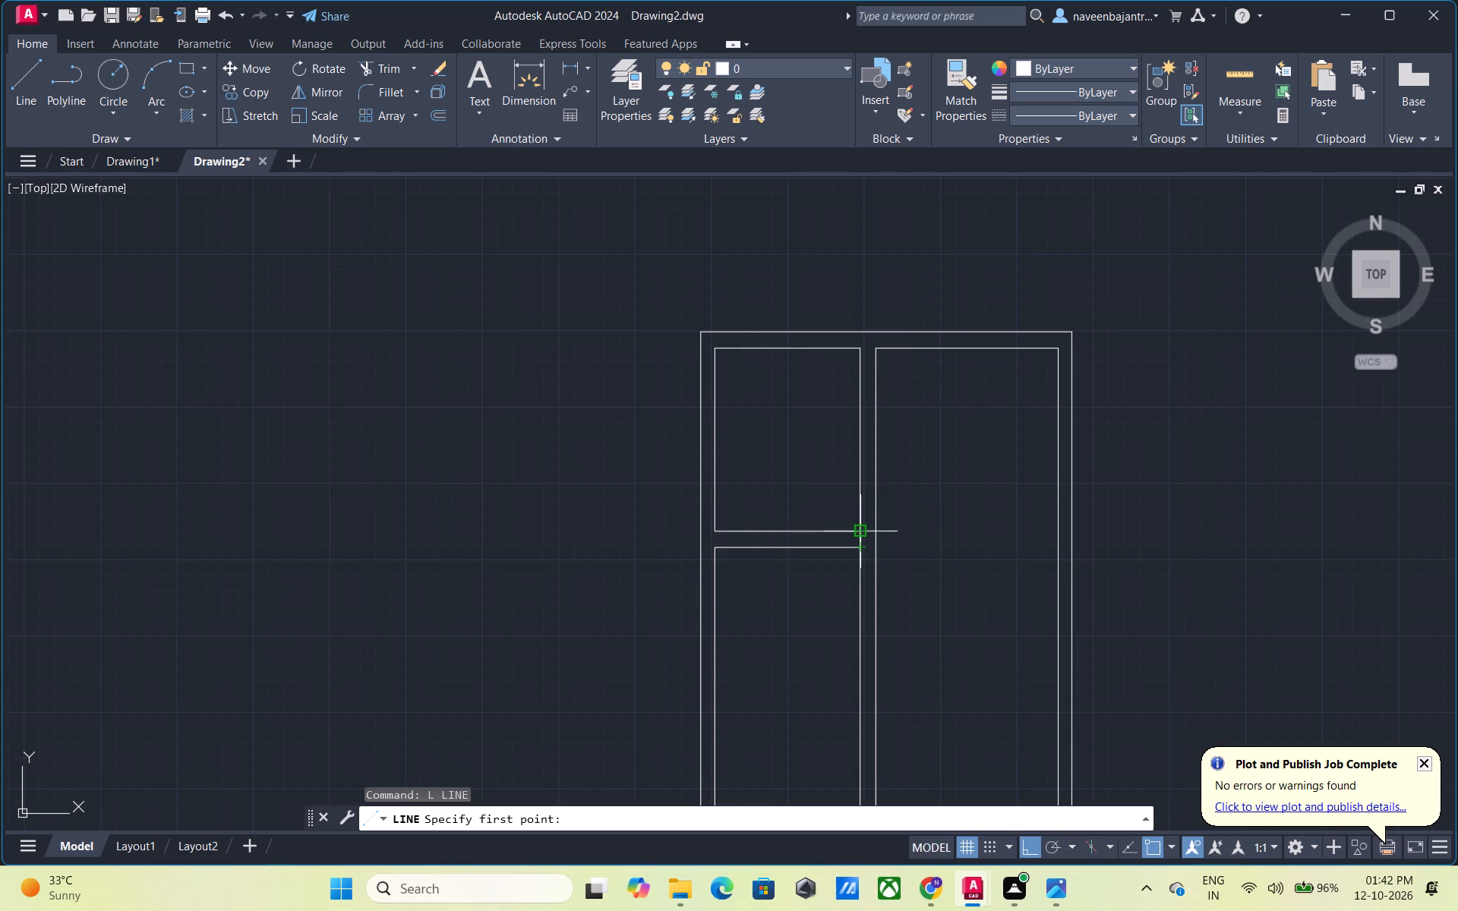
{"action": "left_click", "coordinate": [860, 536]}
{"action": "left_click", "coordinate": [1094, 524]}
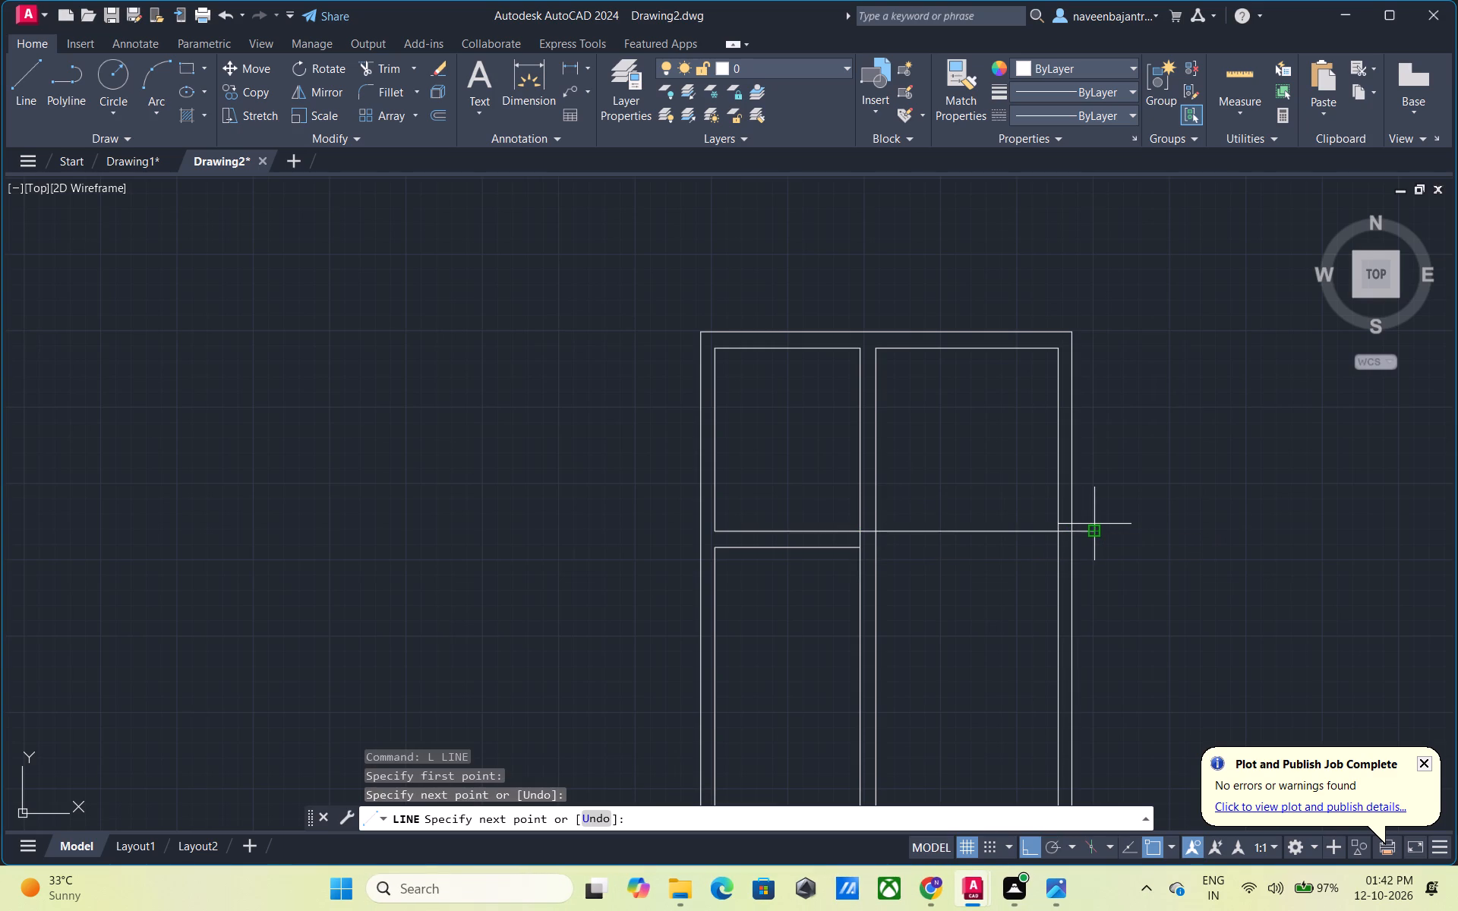
{"action": "key", "text": "Escape"}
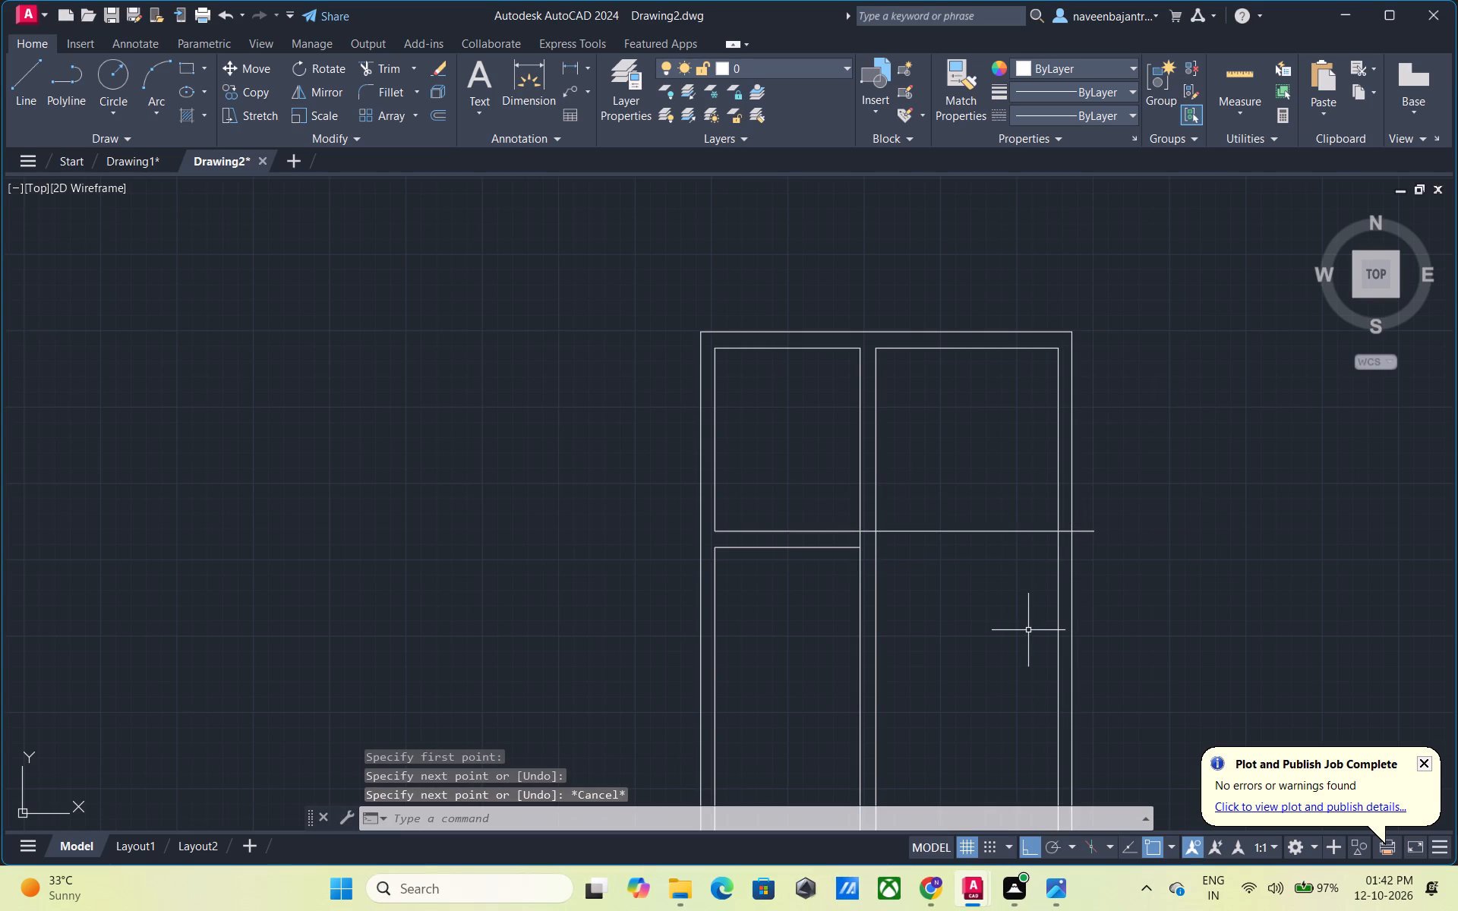
Trim the new horizontal line back to the right inner wall line.
{"action": "type", "text": "TR"}
{"action": "key", "text": "space"}
{"action": "left_click", "coordinate": [1084, 531]}
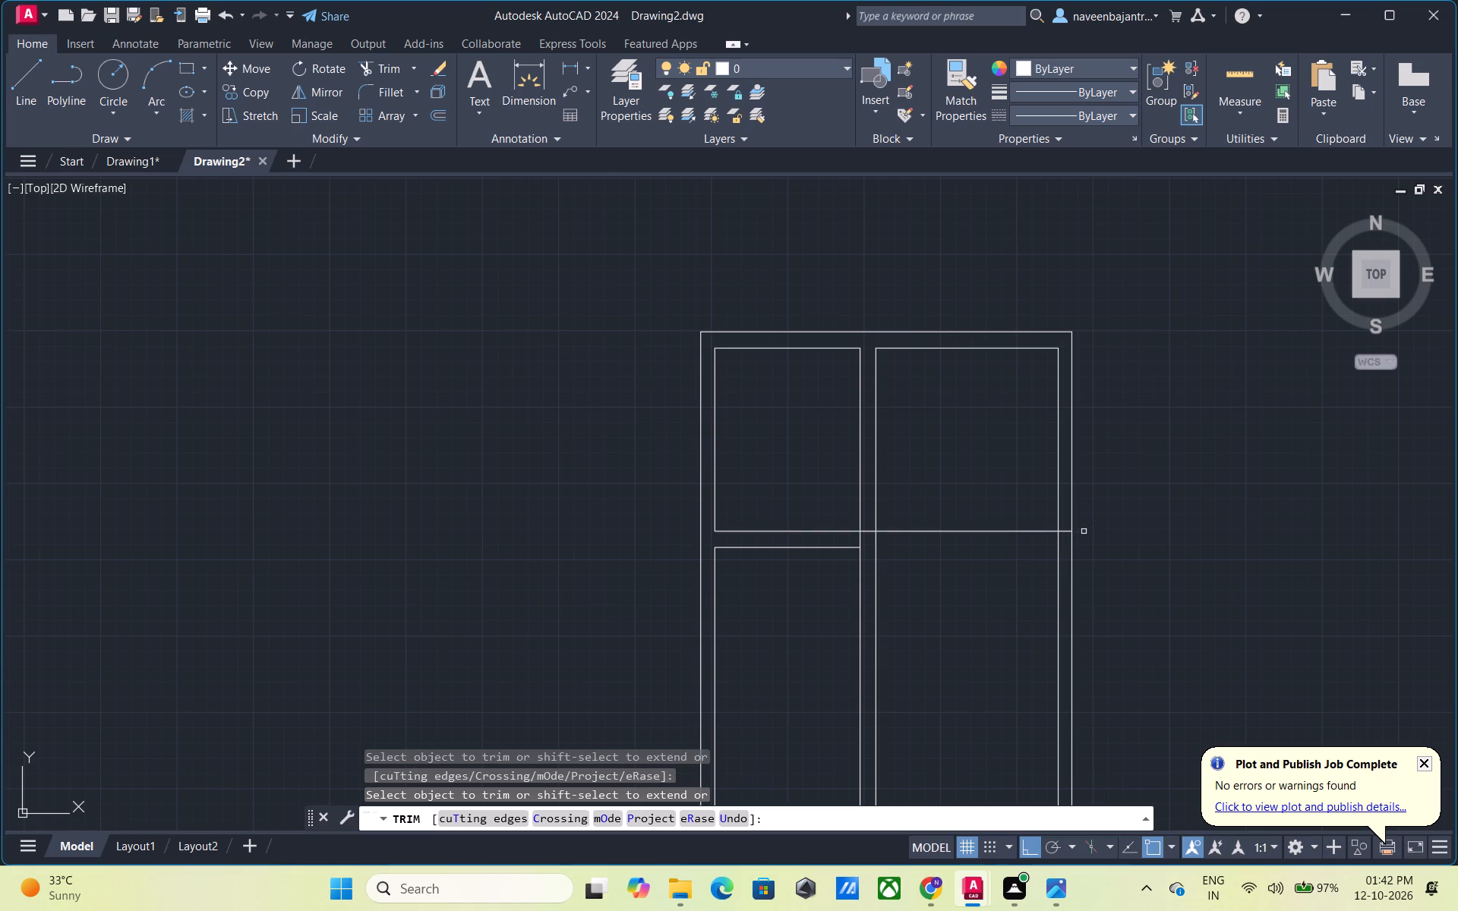
{"action": "scroll", "coordinate": [1082, 534], "scroll_direction": "up", "scroll_amount": 3}
{"action": "left_click", "coordinate": [1020, 530]}
{"action": "scroll", "coordinate": [1024, 533], "scroll_direction": "down", "scroll_amount": 2}
{"action": "key", "text": "Escape"}
Offset the right room's horizontal line 6" downward, using the Through option.
{"action": "key", "text": "o"}
{"action": "key", "text": "space"}
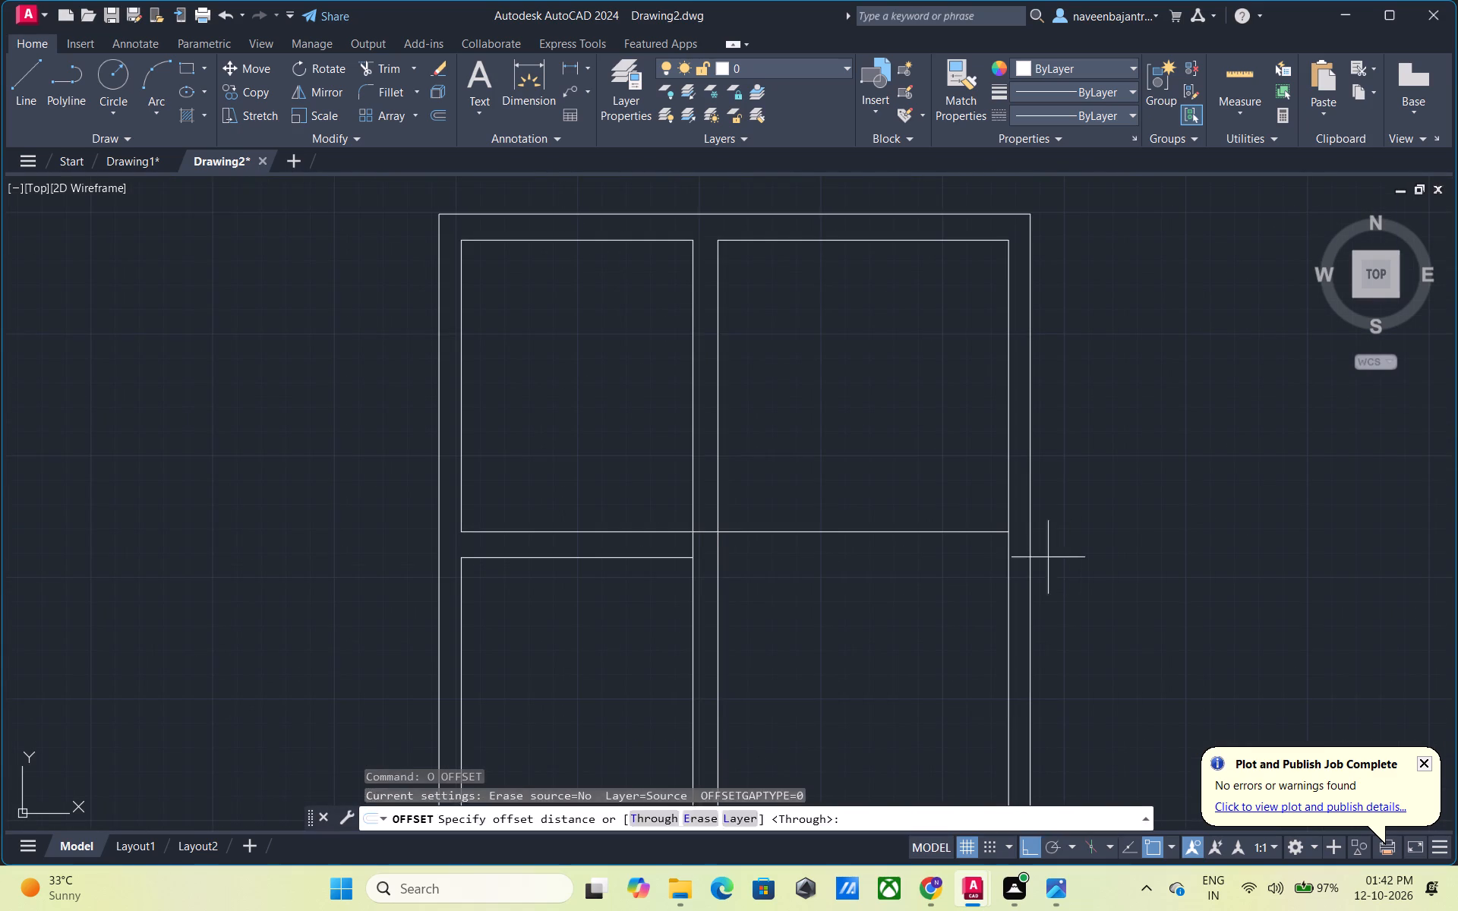
{"action": "key", "text": "space"}
{"action": "left_click", "coordinate": [880, 533]}
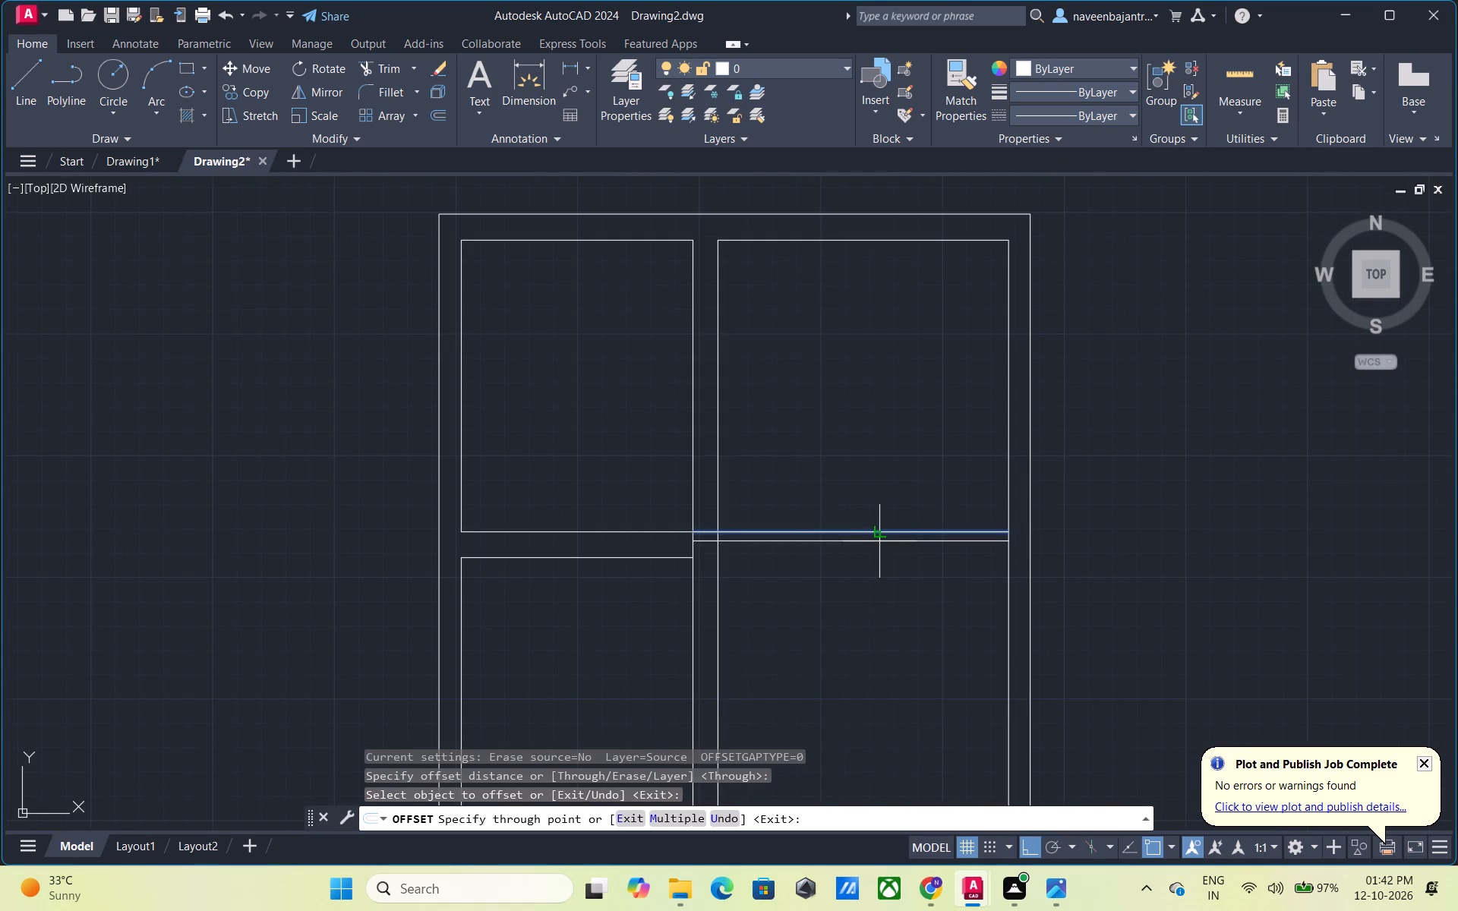
{"action": "key", "text": "6"}
{"action": "key", "text": "shift+quotedbl"}
{"action": "key", "text": "Return"}
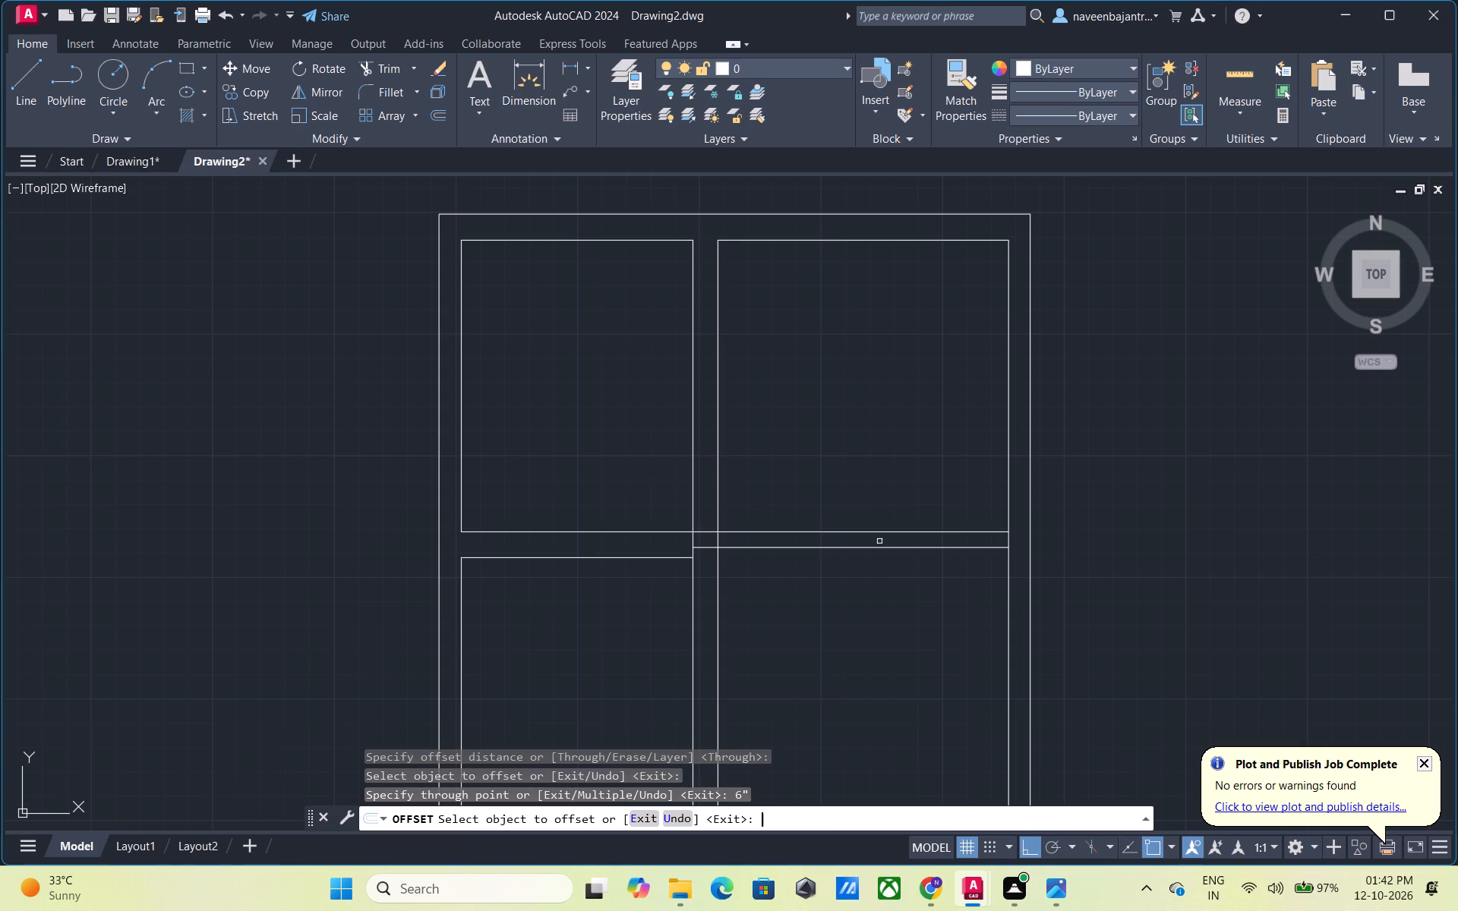
{"action": "key", "text": "Escape"}
Trim the horizontal lines crossing the vertical partition and both partition lines where the cross walls meet it.
{"action": "type", "text": "TR"}
{"action": "key", "text": "space"}
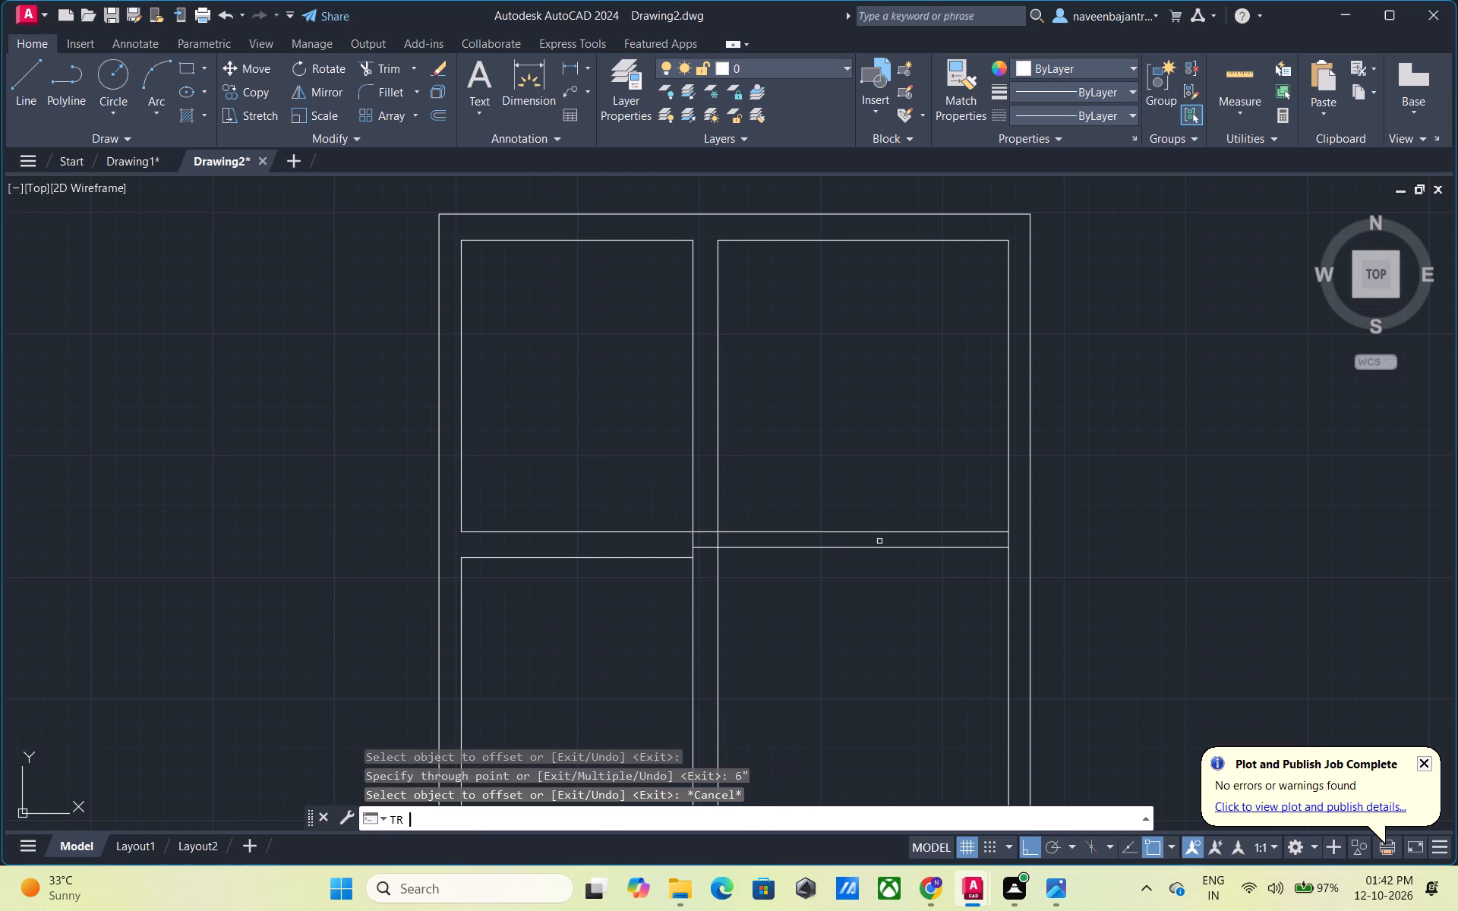
{"action": "left_click", "coordinate": [711, 547]}
{"action": "left_click", "coordinate": [711, 532]}
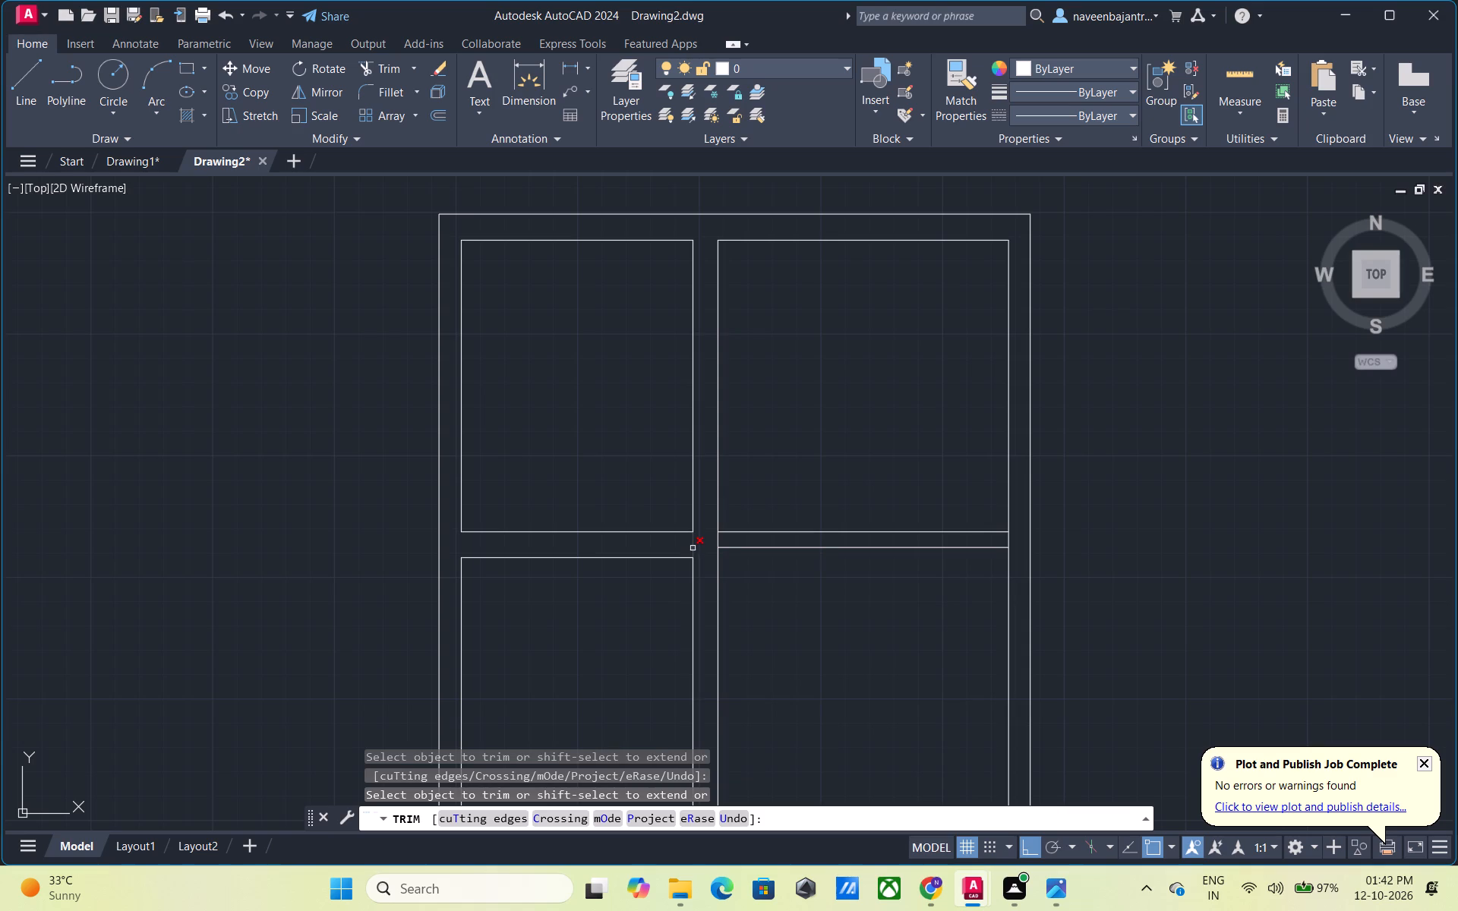
{"action": "left_click", "coordinate": [693, 548]}
{"action": "left_click", "coordinate": [715, 541]}
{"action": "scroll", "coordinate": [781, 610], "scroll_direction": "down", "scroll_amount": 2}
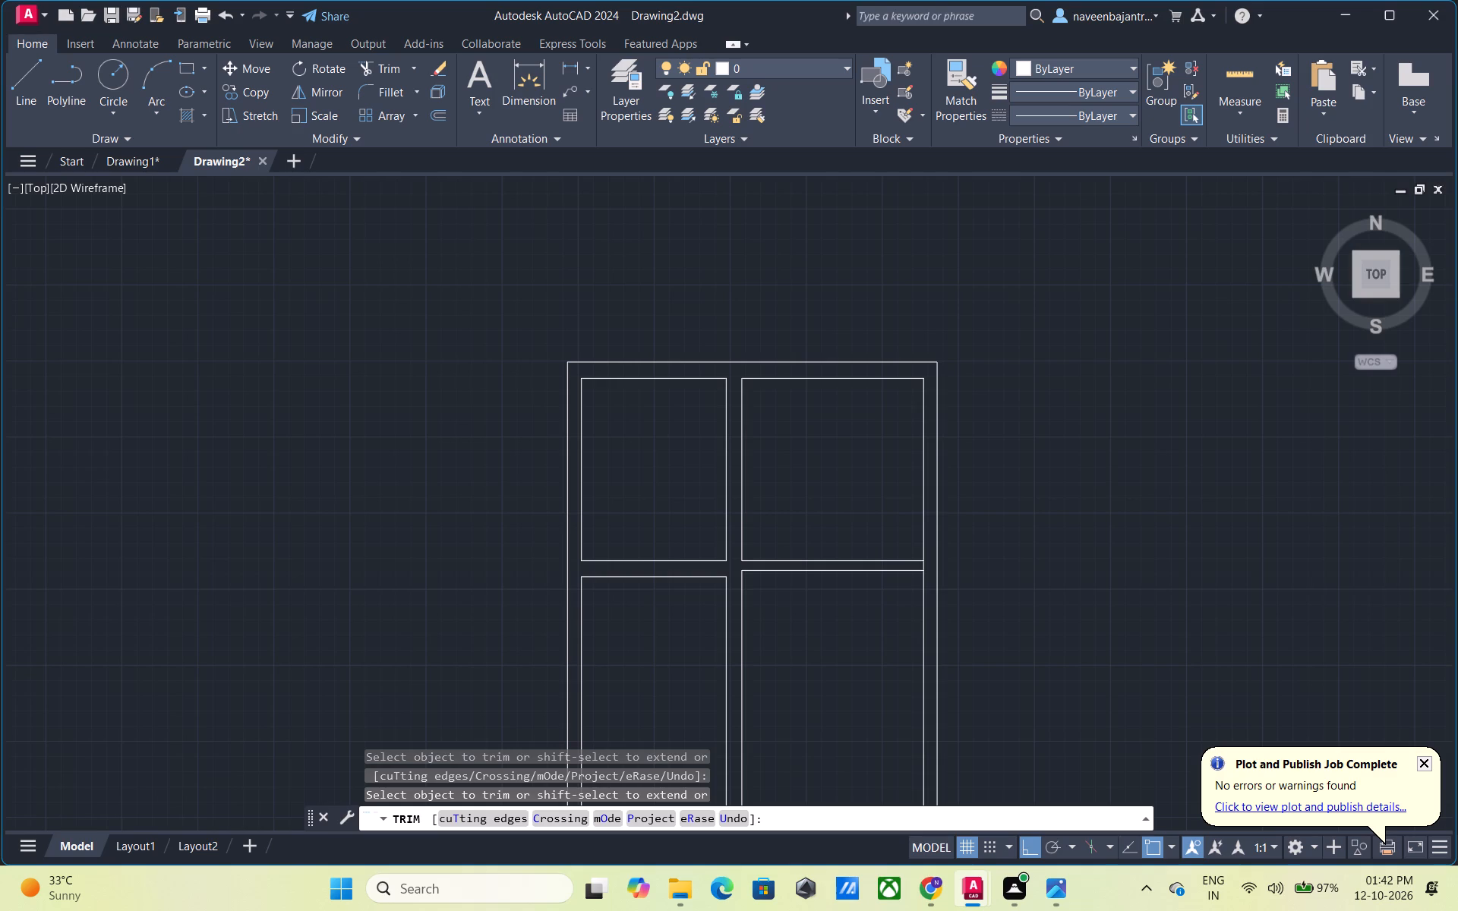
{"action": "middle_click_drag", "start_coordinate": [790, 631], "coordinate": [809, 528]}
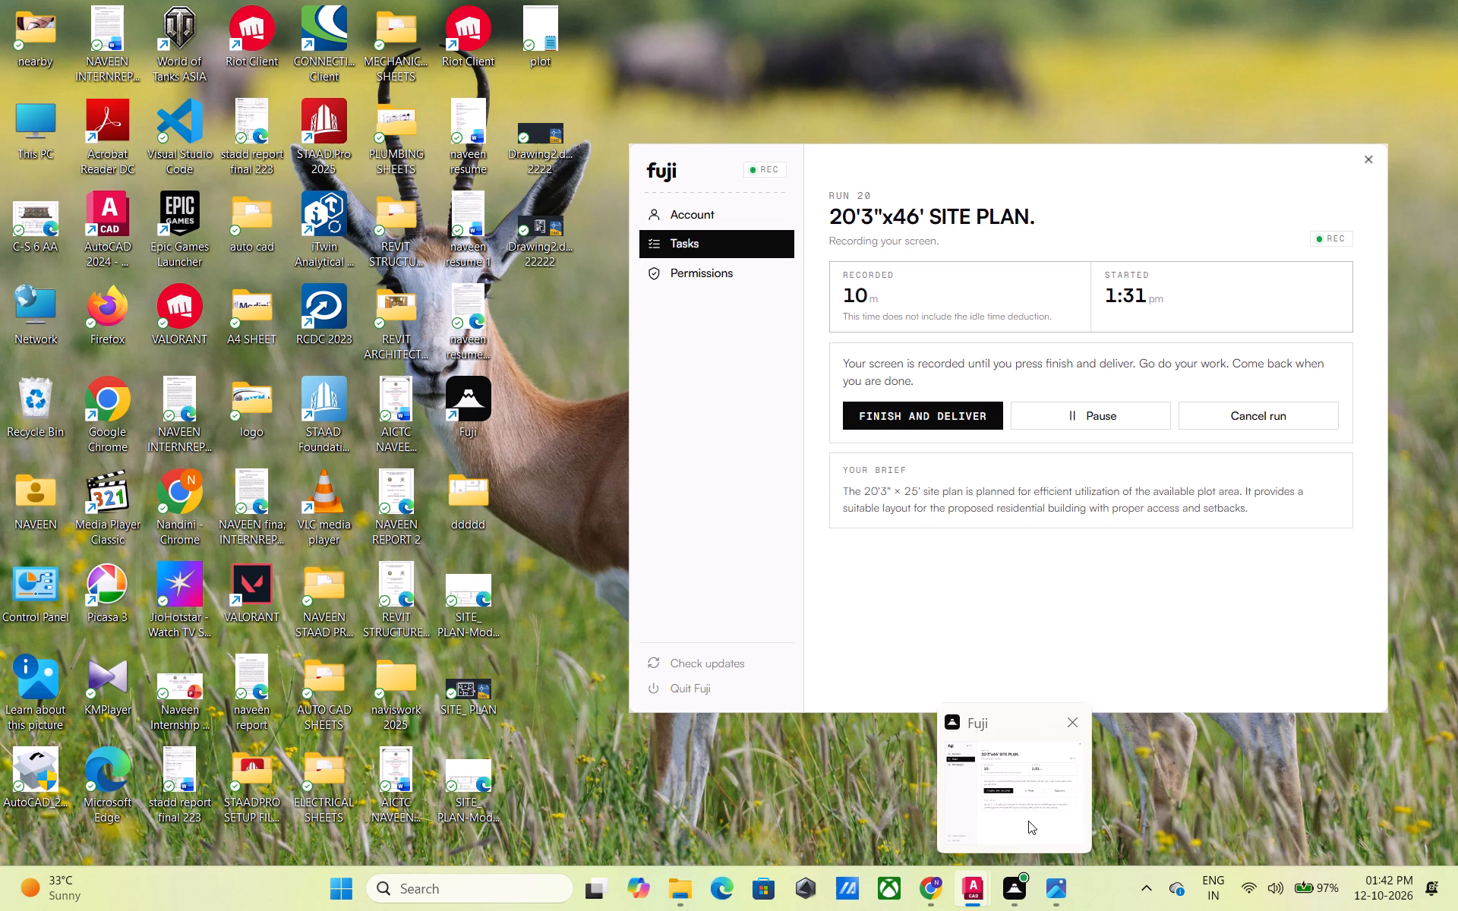
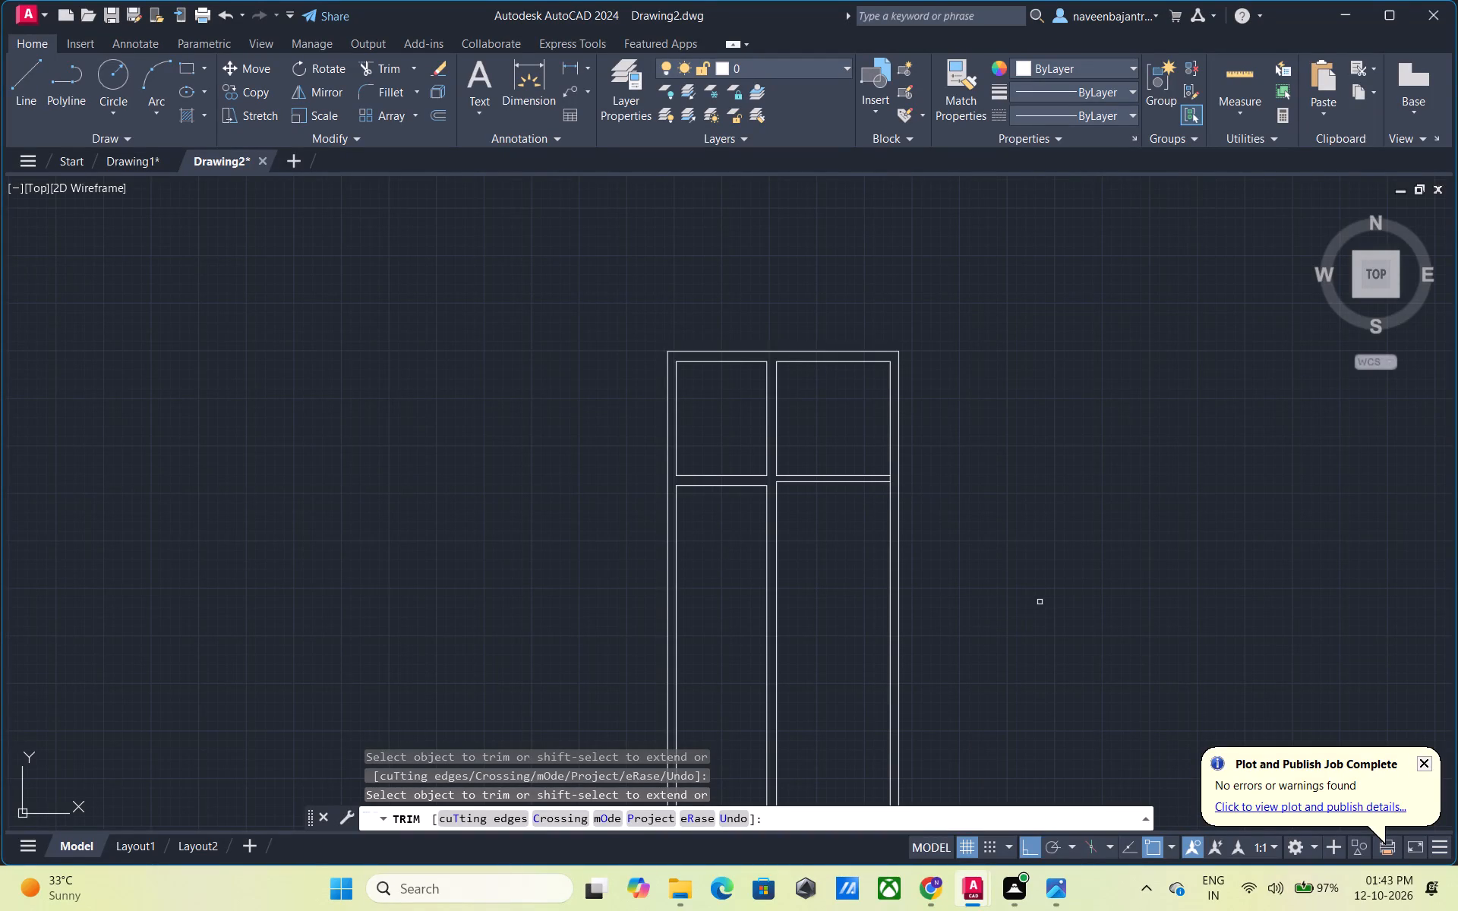
Trim the right inner wall line where it crosses between the two lines of the right cross wall.
{"action": "middle_click_drag", "start_coordinate": [1034, 599], "coordinate": [977, 495]}
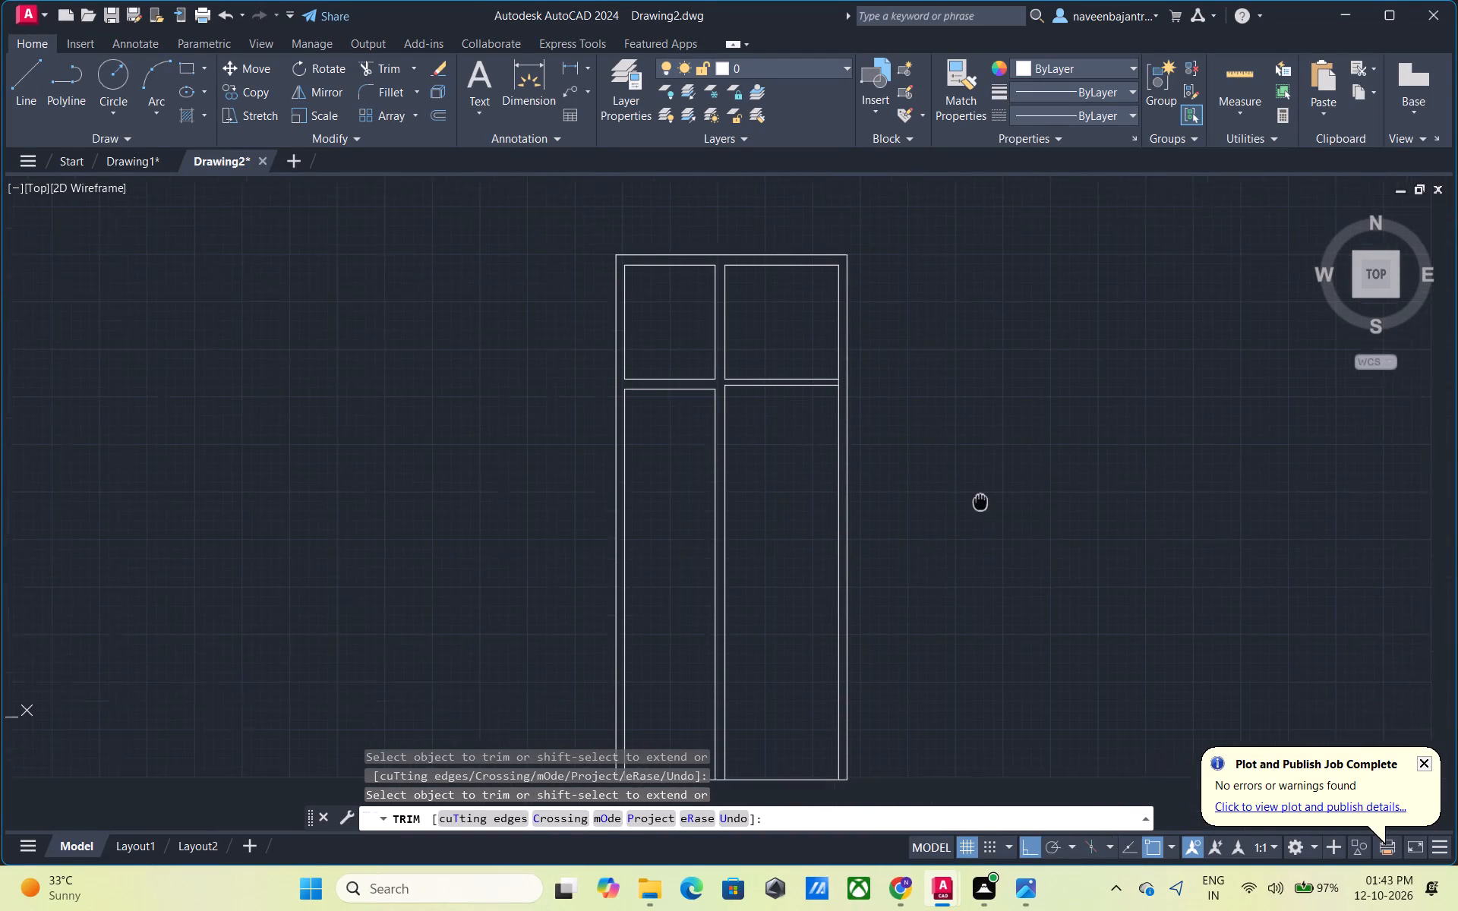
{"action": "middle_click_drag", "start_coordinate": [977, 495], "coordinate": [976, 493]}
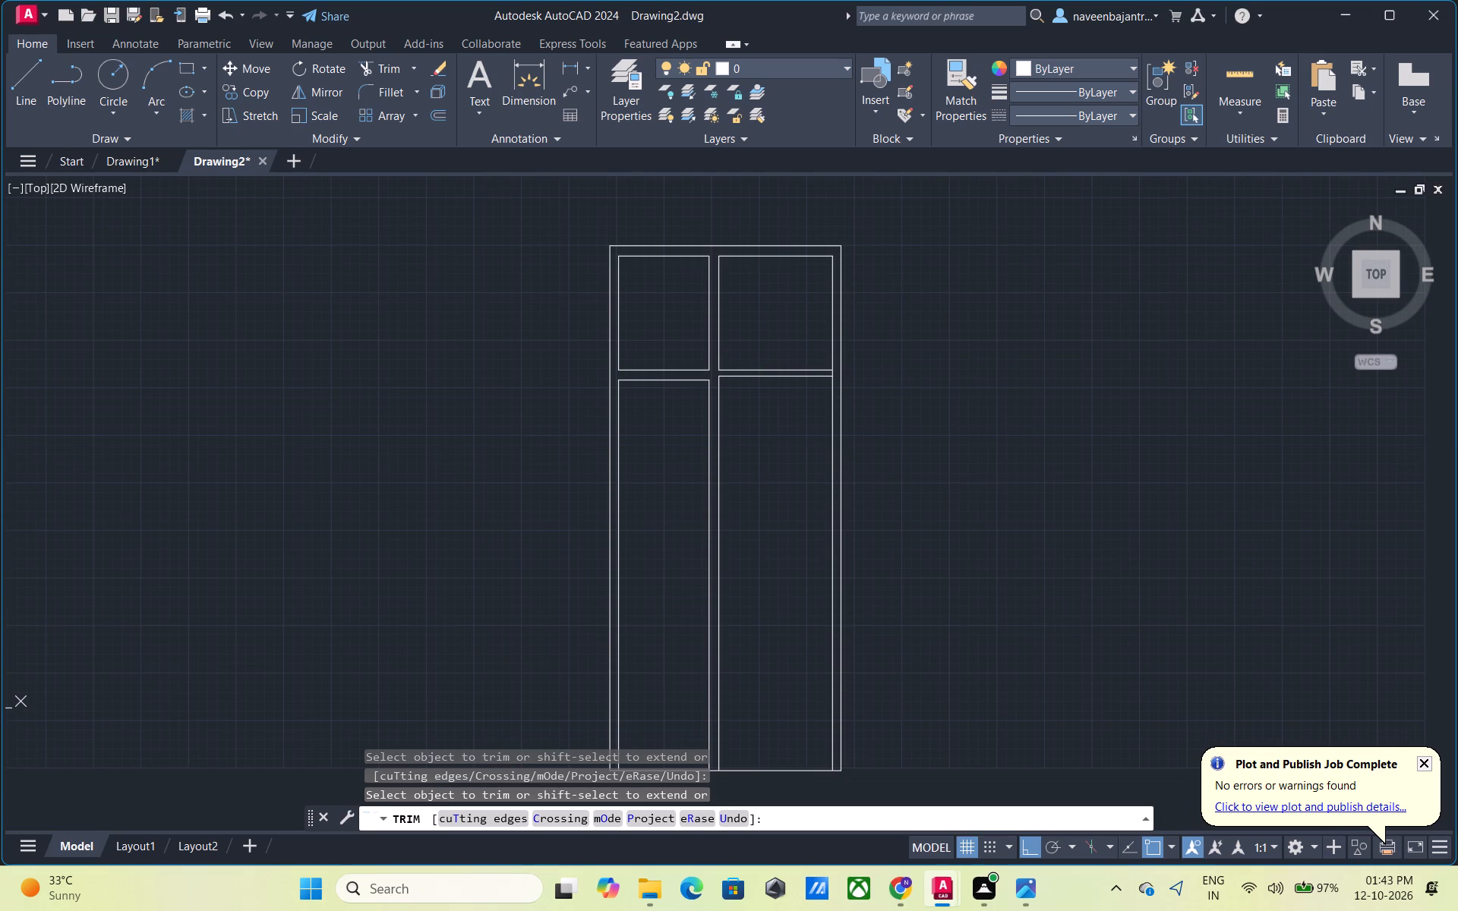
{"action": "scroll", "coordinate": [975, 493], "scroll_direction": "up", "scroll_amount": 1}
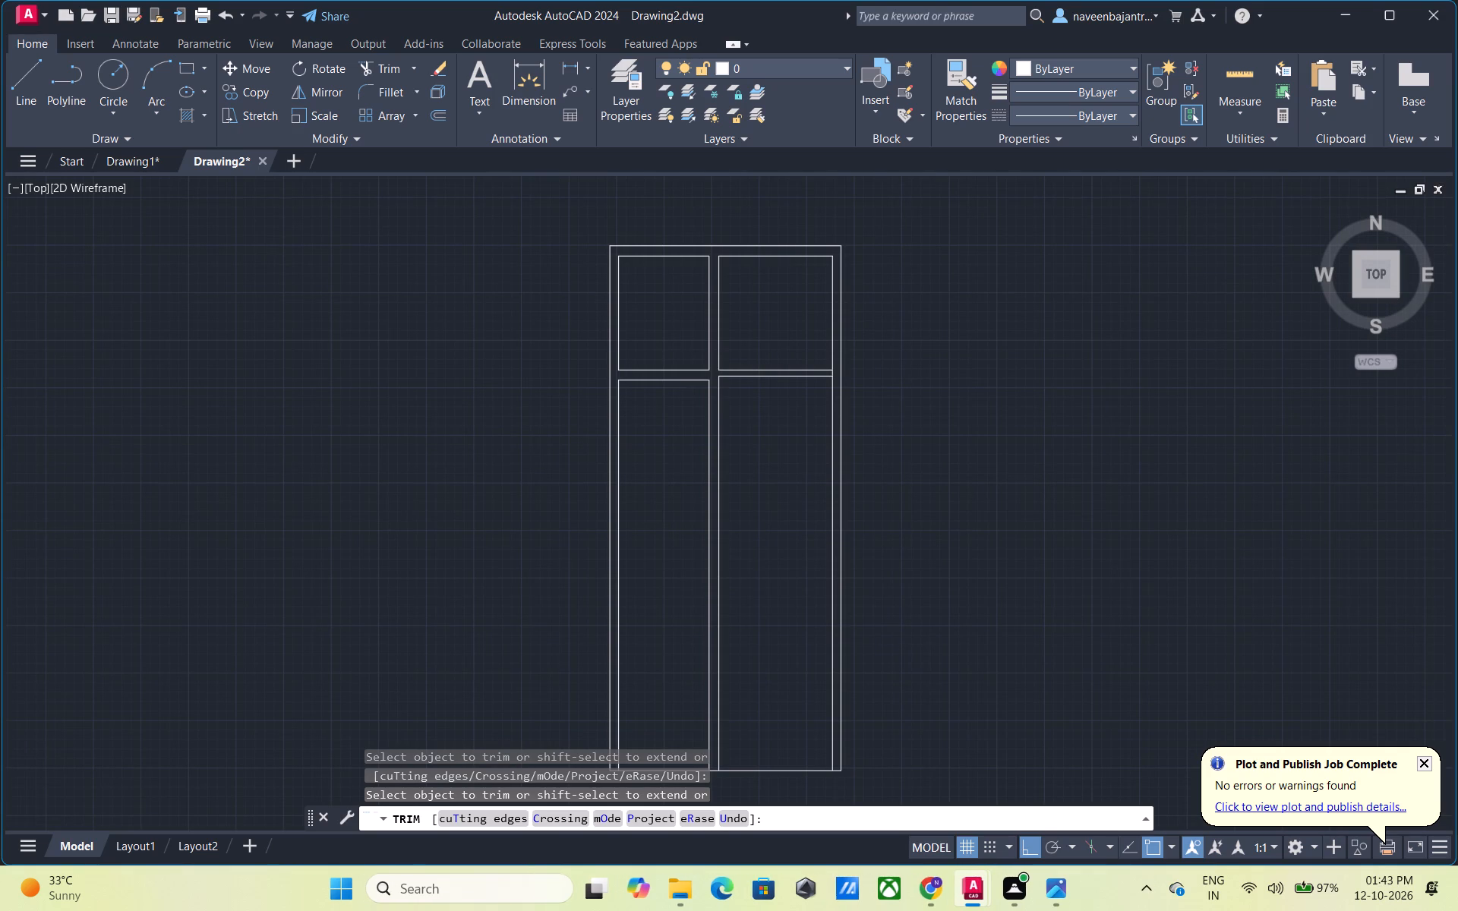
{"action": "middle_click_drag", "start_coordinate": [831, 385], "coordinate": [967, 593]}
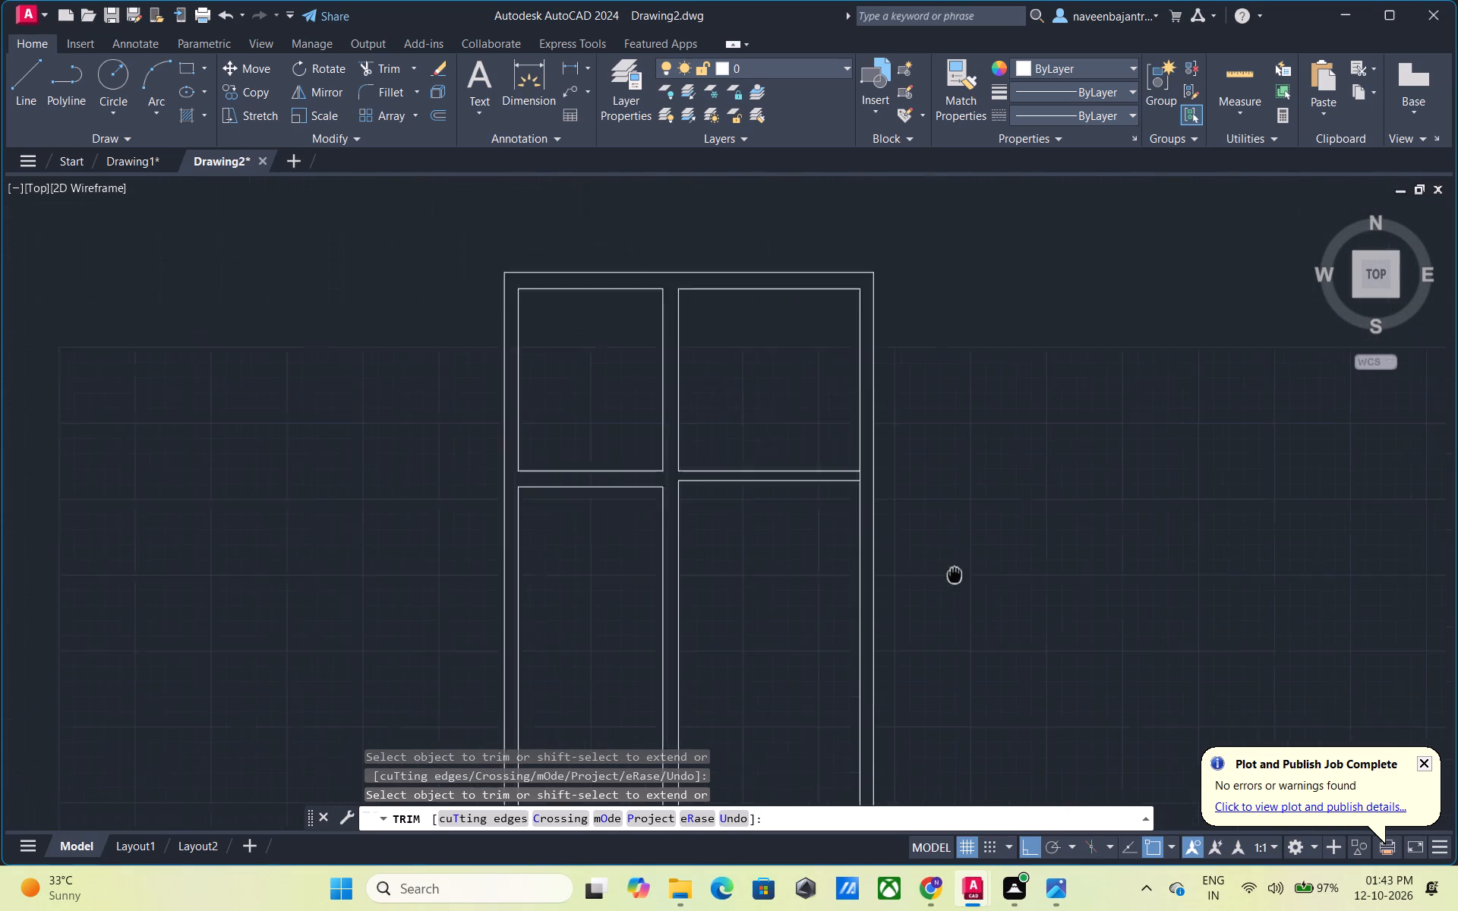
{"action": "middle_click_drag", "start_coordinate": [967, 593], "coordinate": [969, 597]}
{"action": "scroll", "coordinate": [871, 547], "scroll_direction": "up", "scroll_amount": 3}
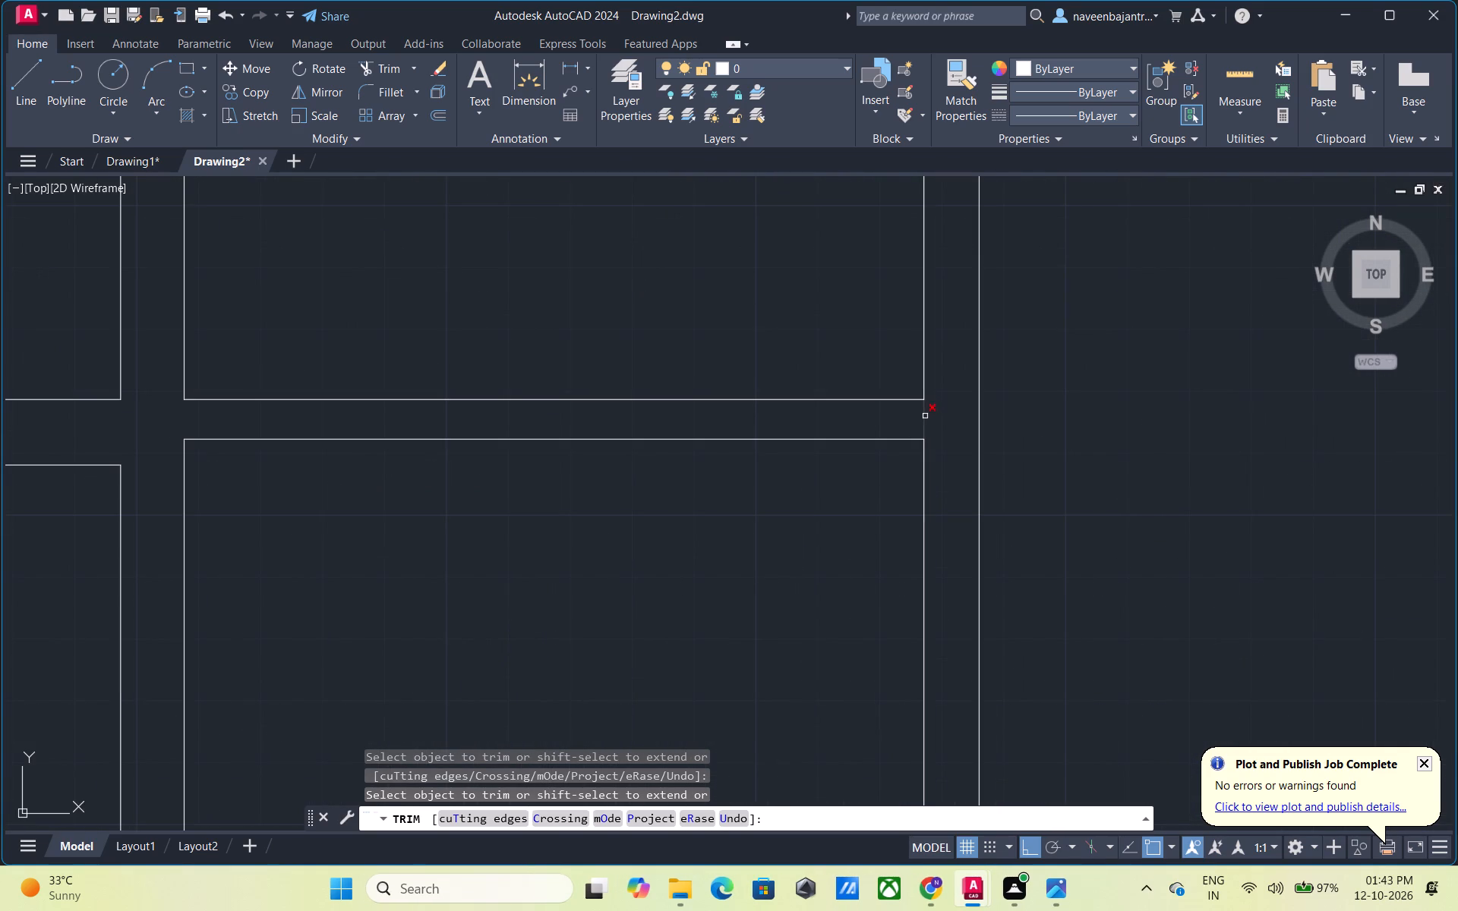
{"action": "left_click", "coordinate": [925, 416]}
{"action": "scroll", "coordinate": [925, 416], "scroll_direction": "down", "scroll_amount": 4}
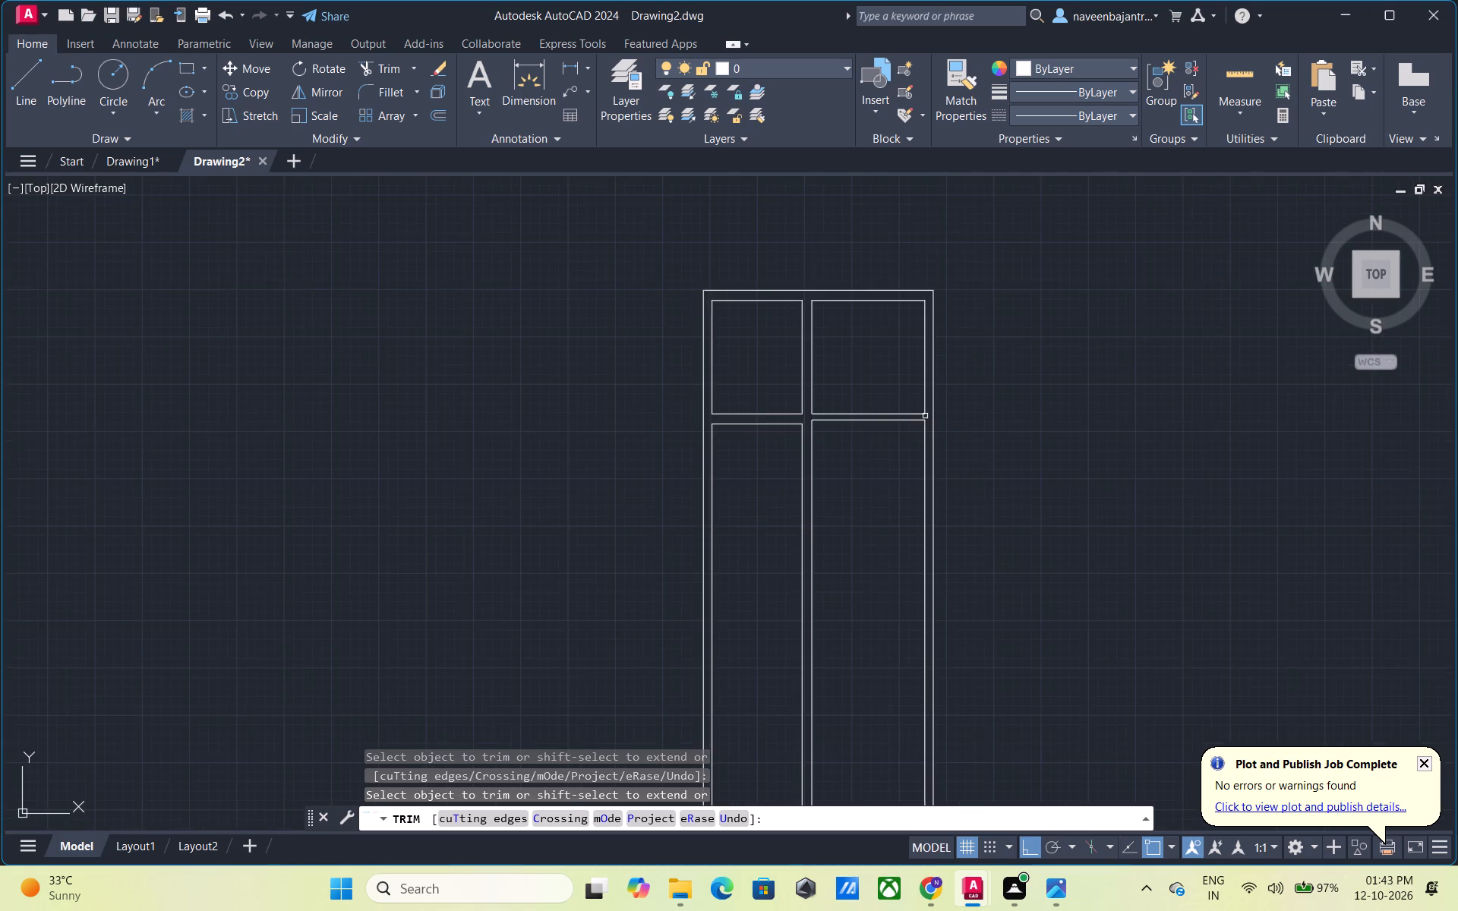
{"action": "scroll", "coordinate": [923, 419], "scroll_direction": "down", "scroll_amount": 1}
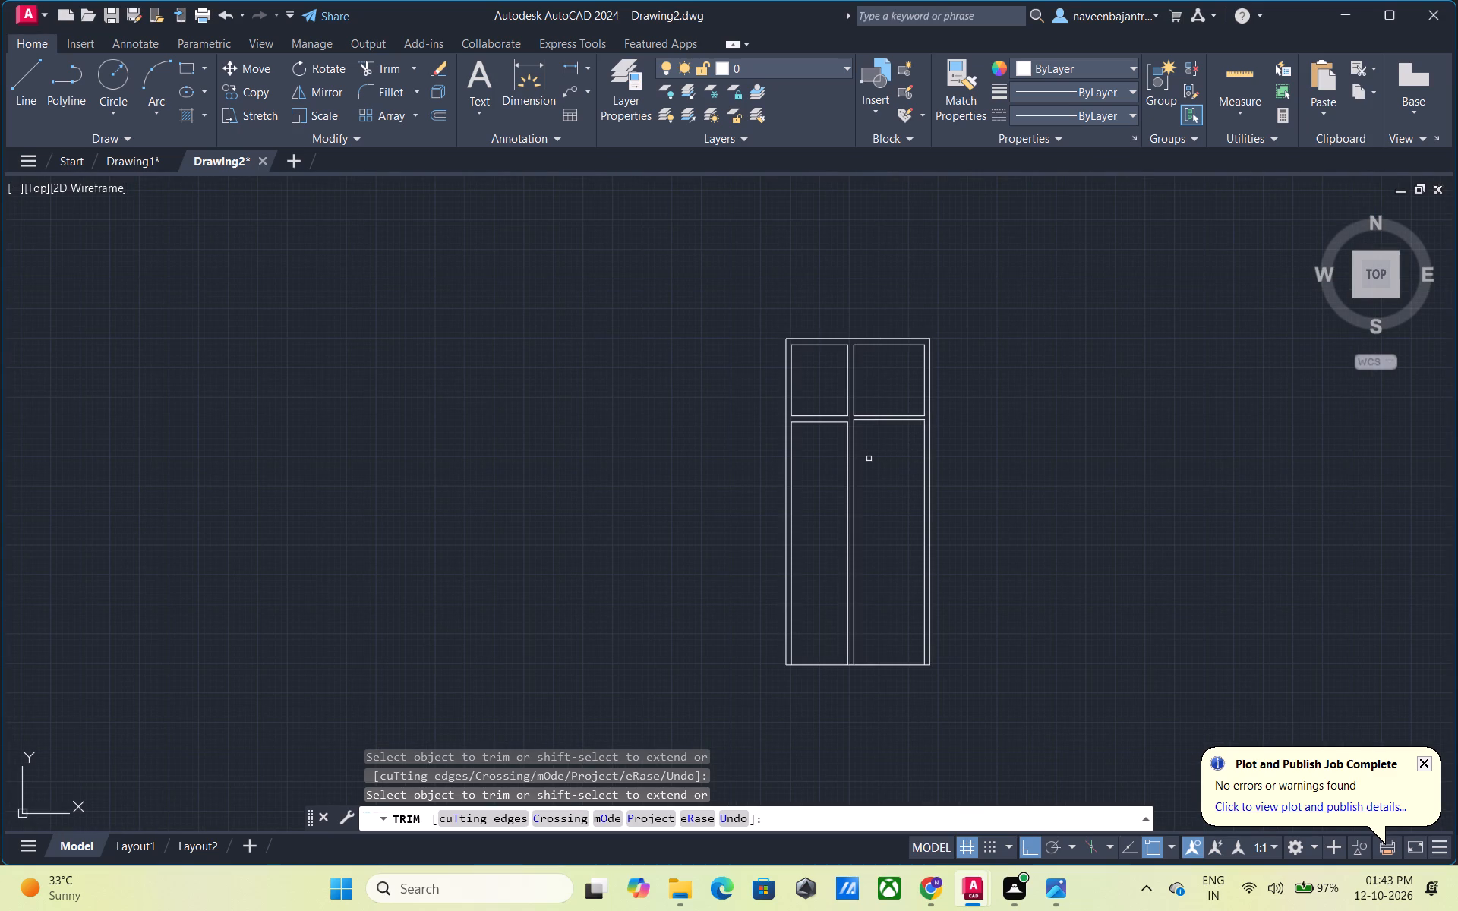
{"action": "key", "text": "Escape"}
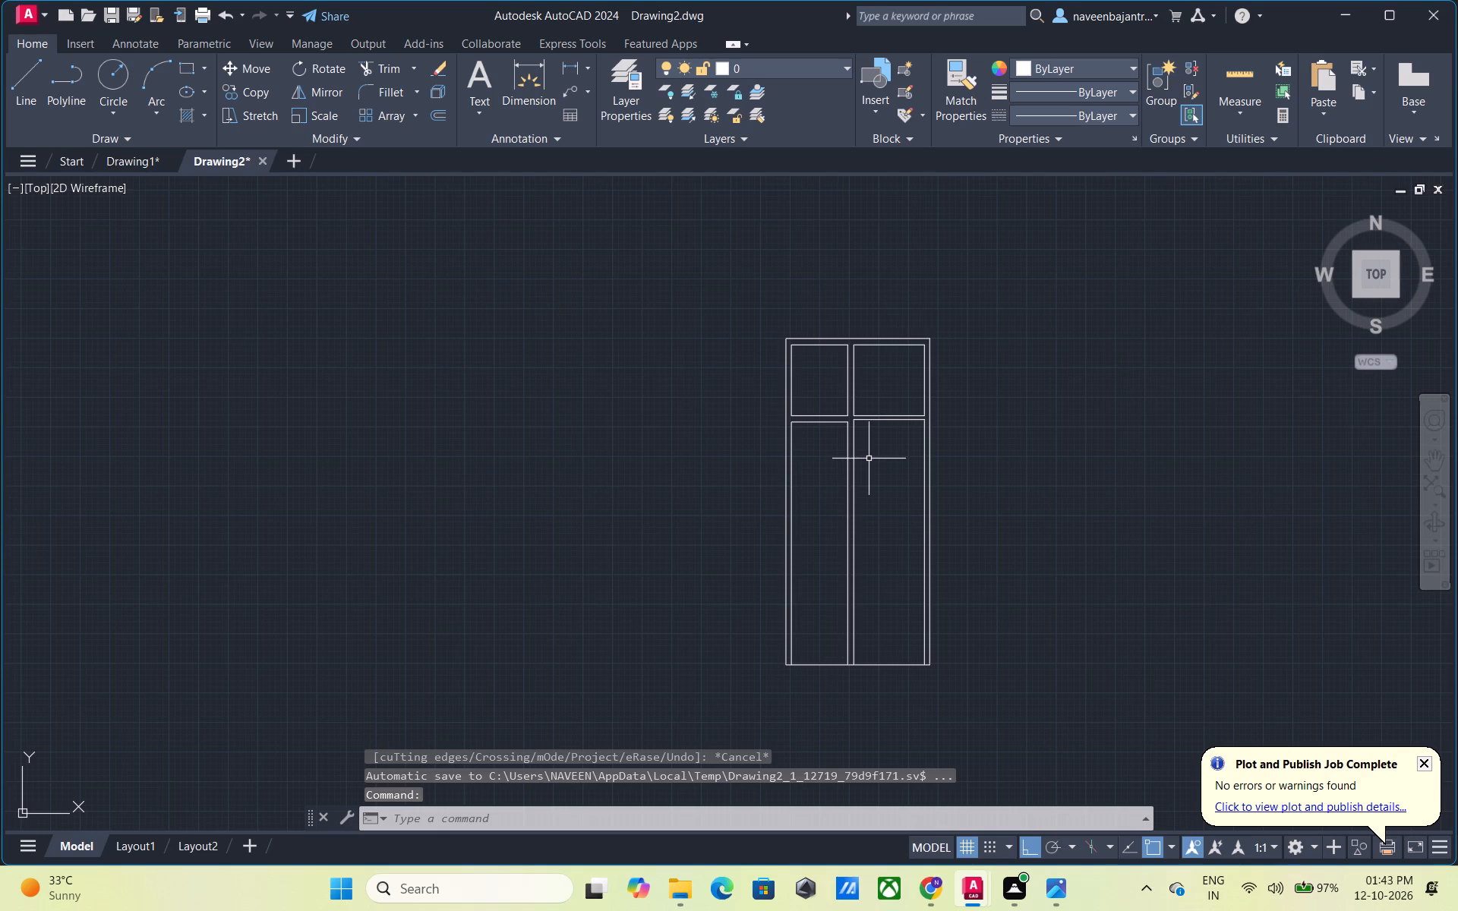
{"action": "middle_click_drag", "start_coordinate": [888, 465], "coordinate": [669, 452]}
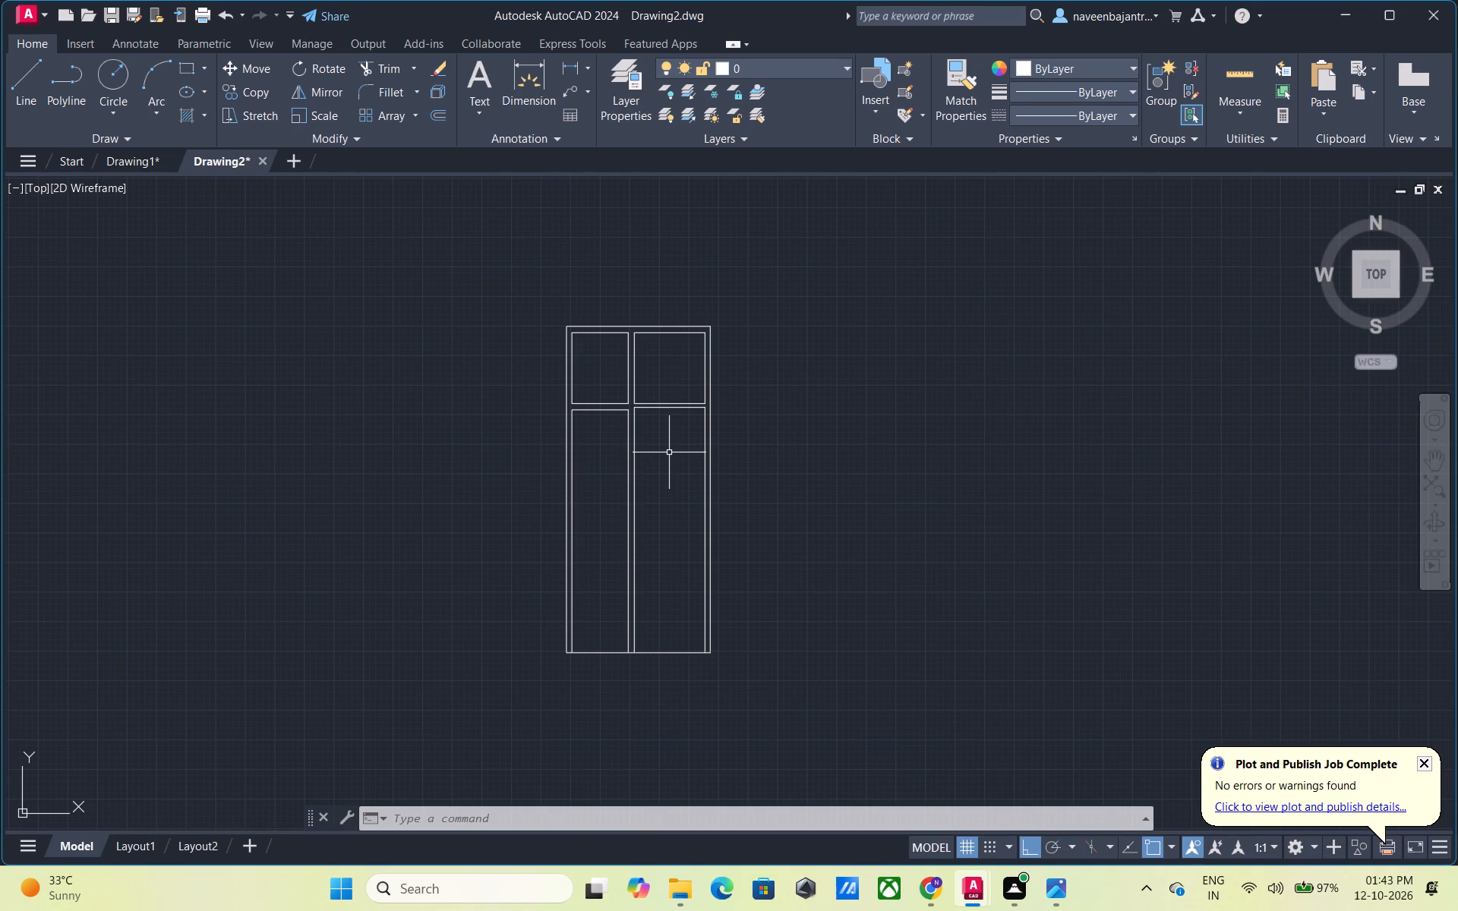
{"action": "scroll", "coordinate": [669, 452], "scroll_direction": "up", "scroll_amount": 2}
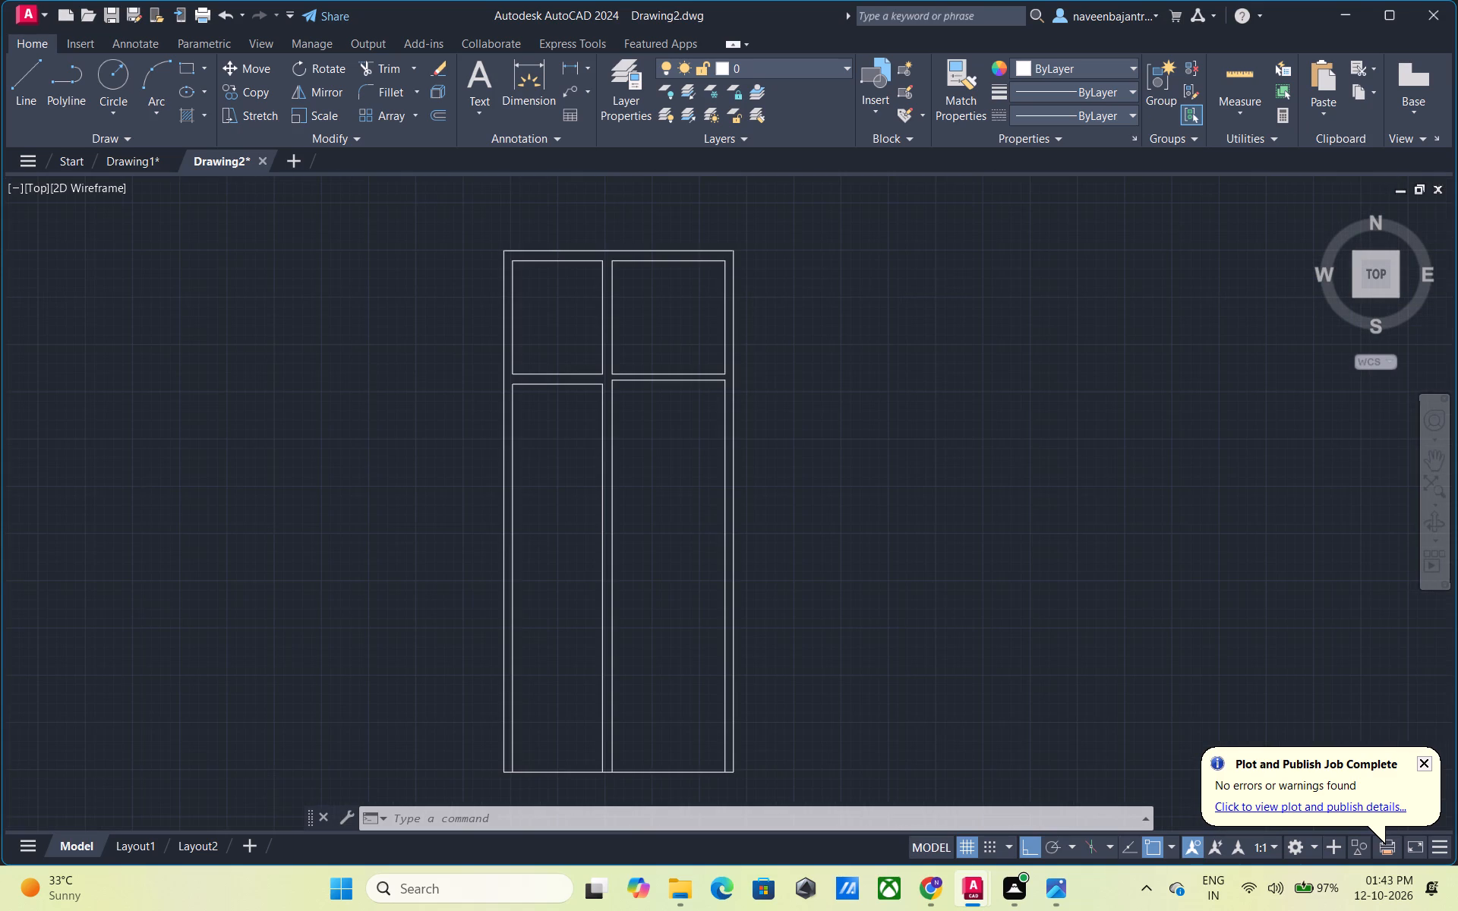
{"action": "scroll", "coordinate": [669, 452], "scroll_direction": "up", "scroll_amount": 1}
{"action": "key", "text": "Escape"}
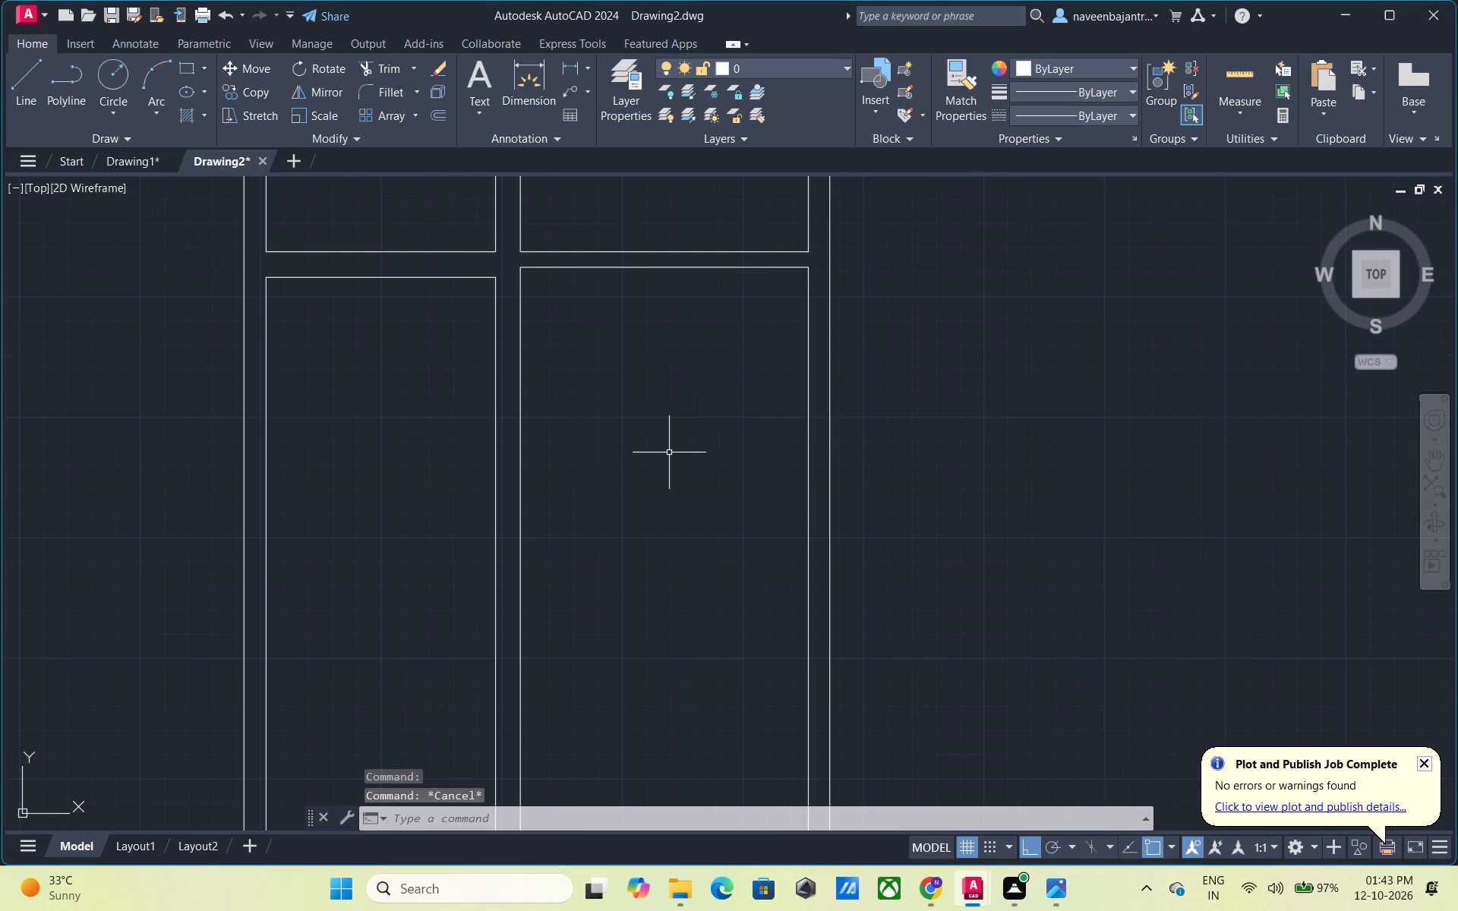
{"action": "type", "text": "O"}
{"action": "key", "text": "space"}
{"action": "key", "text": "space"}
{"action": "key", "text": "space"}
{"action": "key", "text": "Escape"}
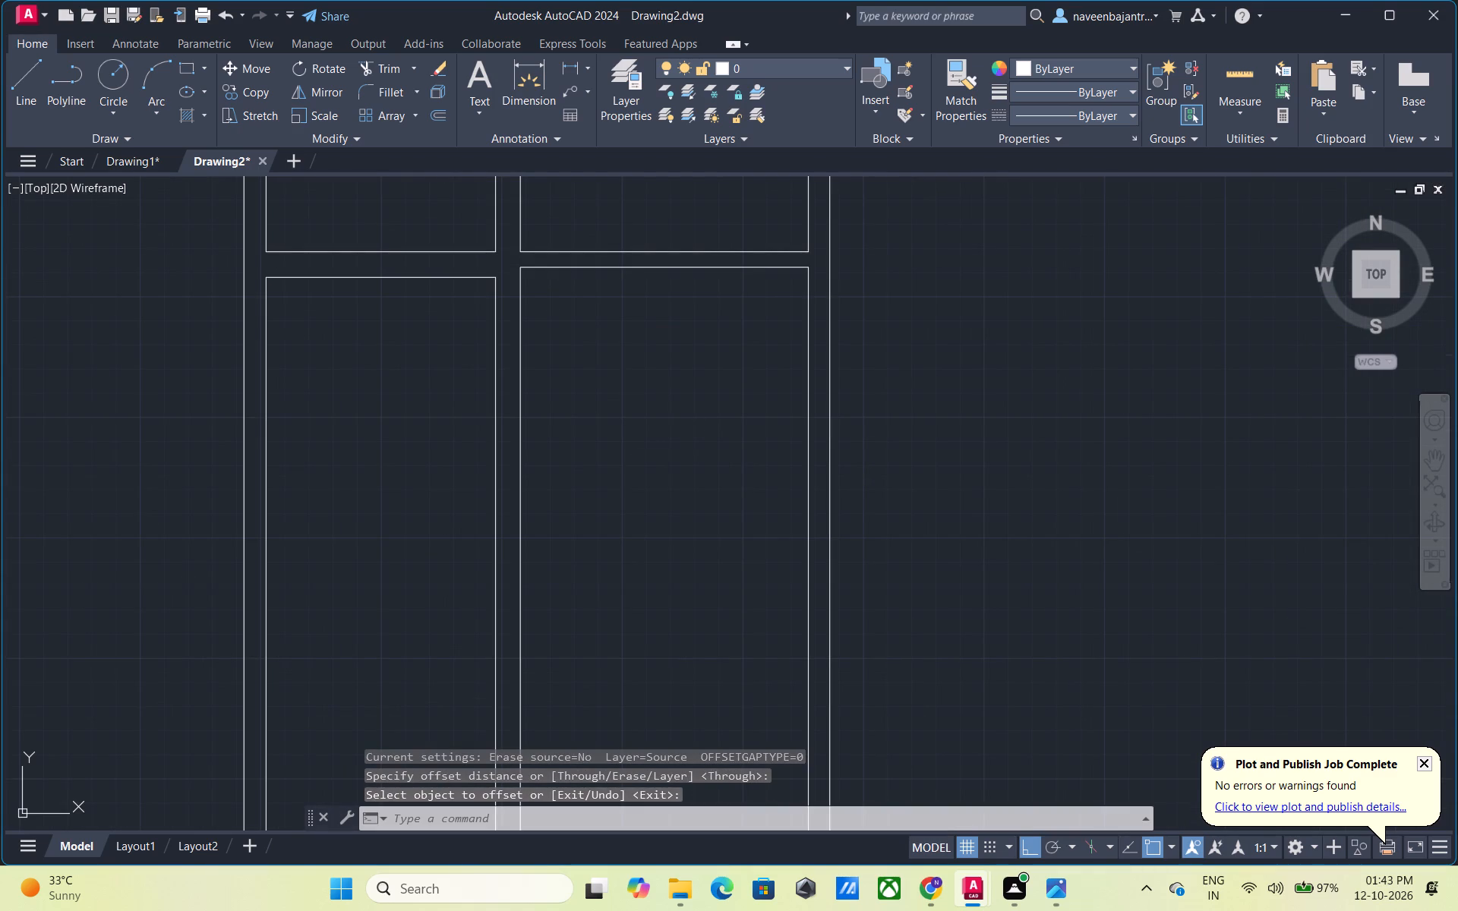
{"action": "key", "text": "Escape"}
Offset the lower line of the right cross wall 4'9" downward, using the Through option.
{"action": "type", "text": "O"}
{"action": "key", "text": "space"}
{"action": "key", "text": "space"}
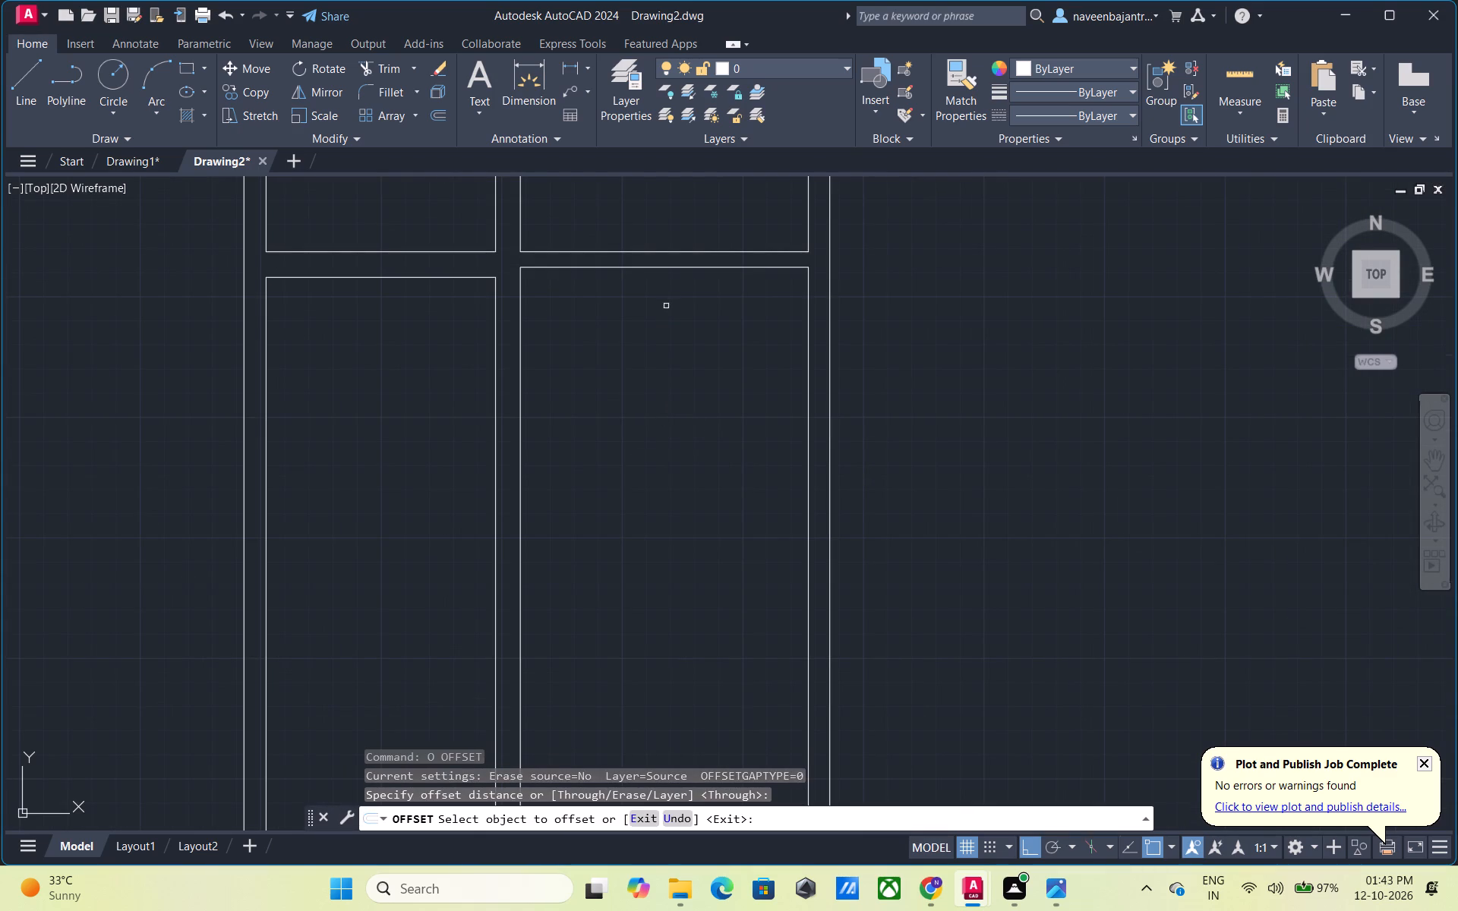
{"action": "left_click", "coordinate": [667, 268]}
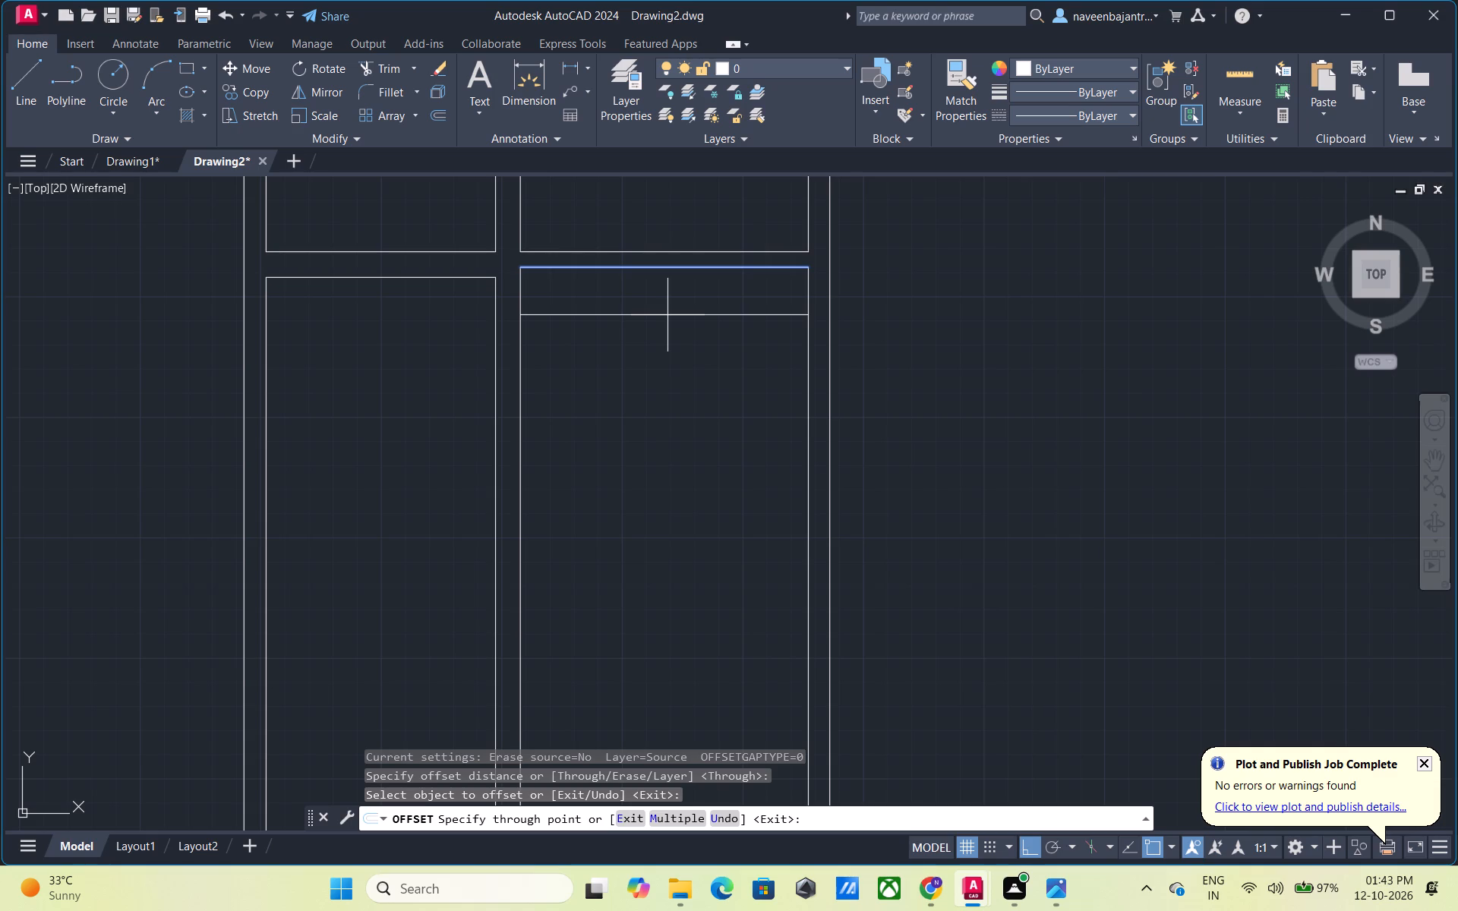
{"action": "type", "text": "4'"}
{"action": "key", "text": "9"}
{"action": "key", "text": "shift+quotedbl"}
{"action": "key", "text": "Return"}
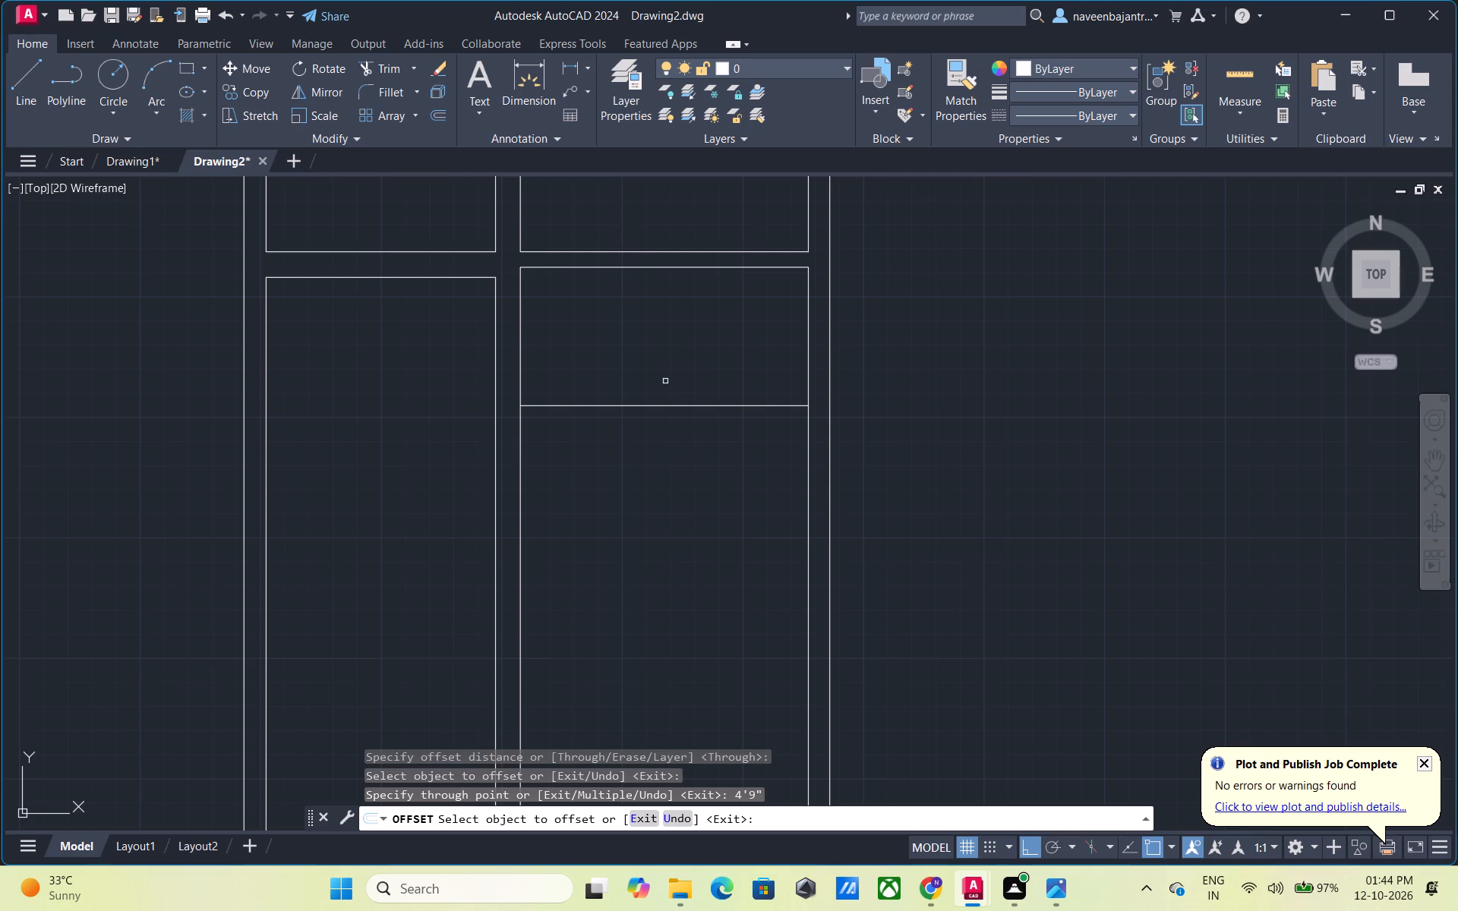
Offset the new horizontal line in the right room 6" downward to form a second cross wall.
{"action": "left_click", "coordinate": [671, 405]}
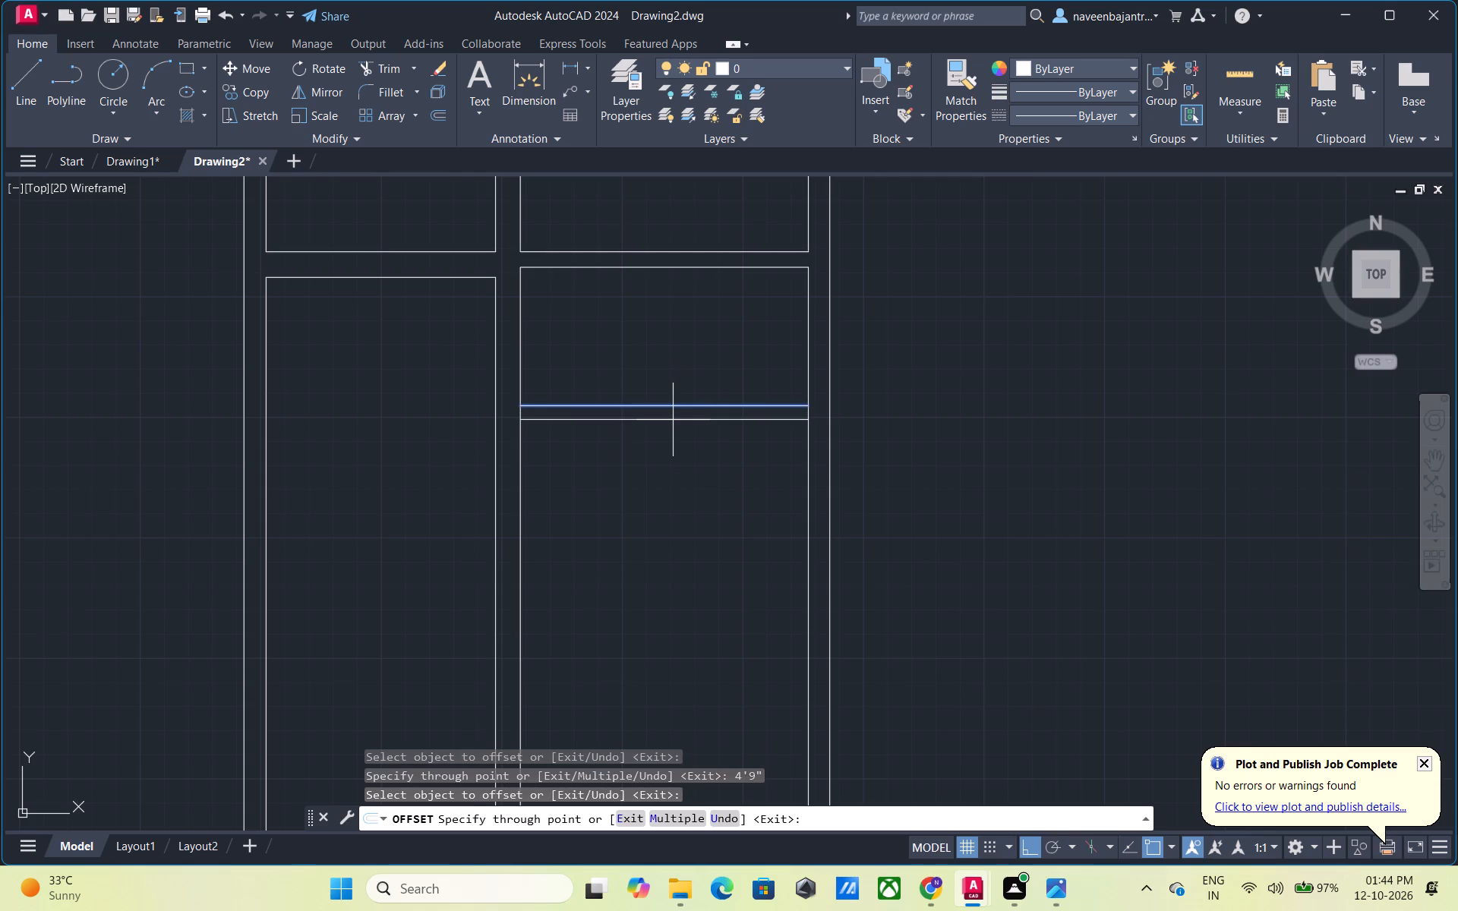
{"action": "key", "text": "6"}
{"action": "key", "text": "shift+quotedbl"}
{"action": "key", "text": "Return"}
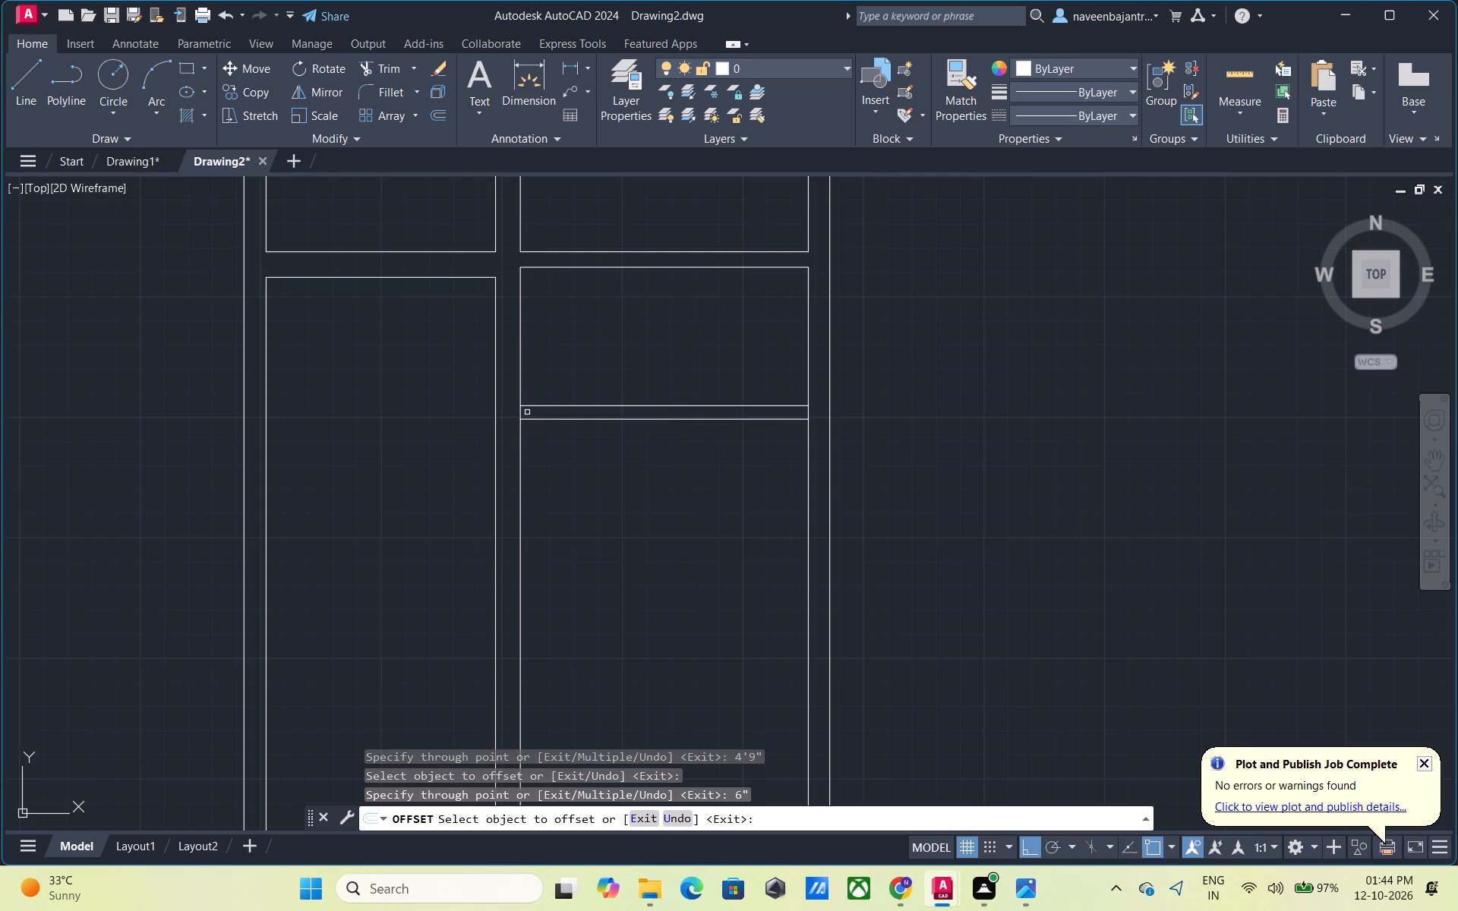
{"action": "key", "text": "Escape"}
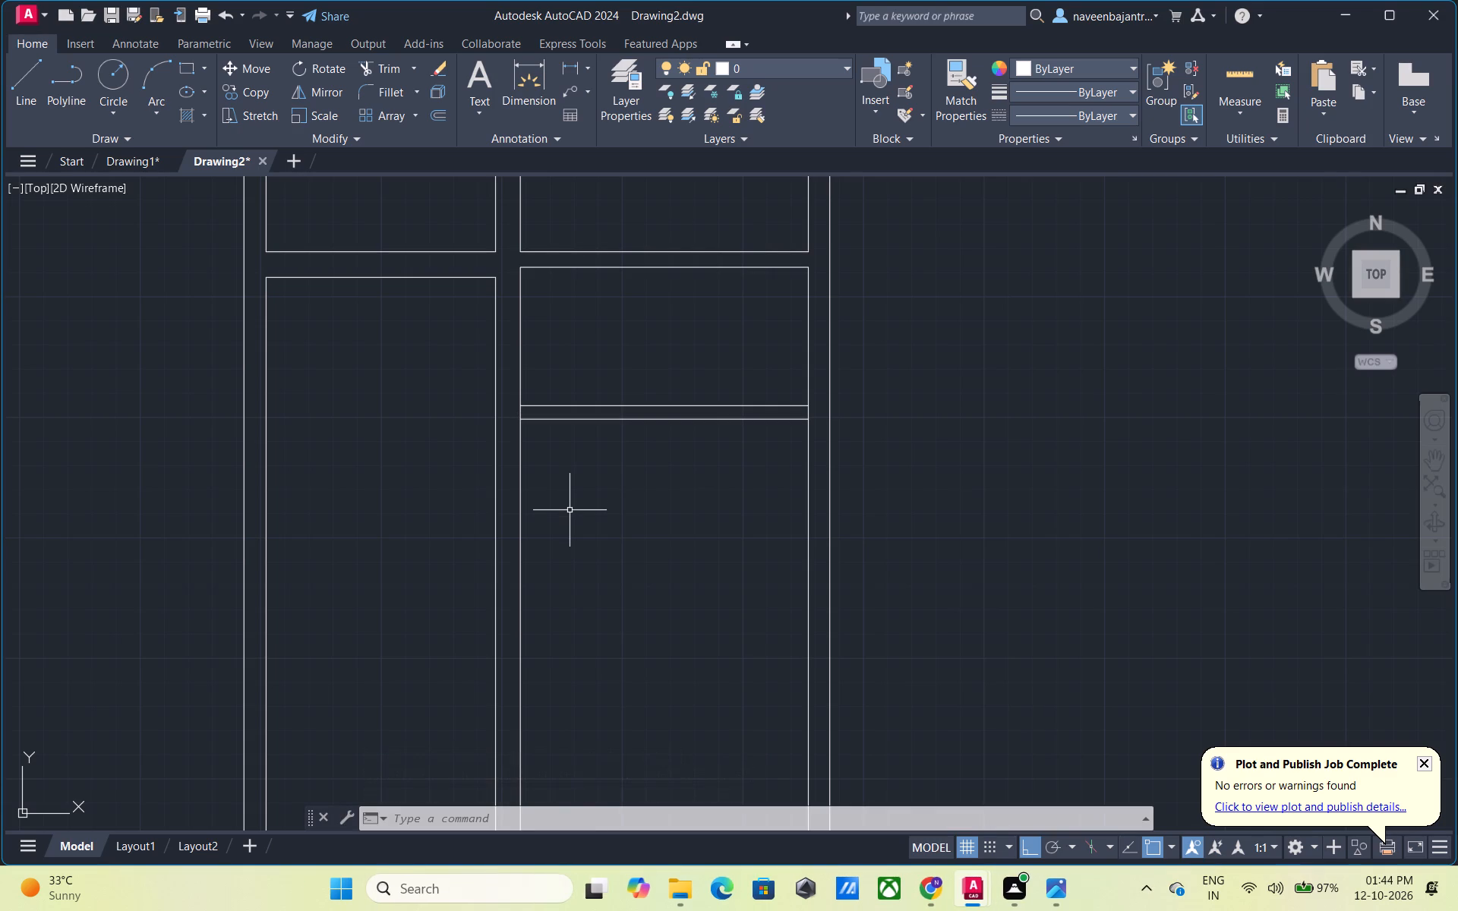
{"action": "key", "text": "Escape"}
Offset the lower line of the right side's second cross wall 16' downward, using the Through option.
{"action": "type", "text": "O"}
{"action": "key", "text": "space"}
{"action": "key", "text": "space"}
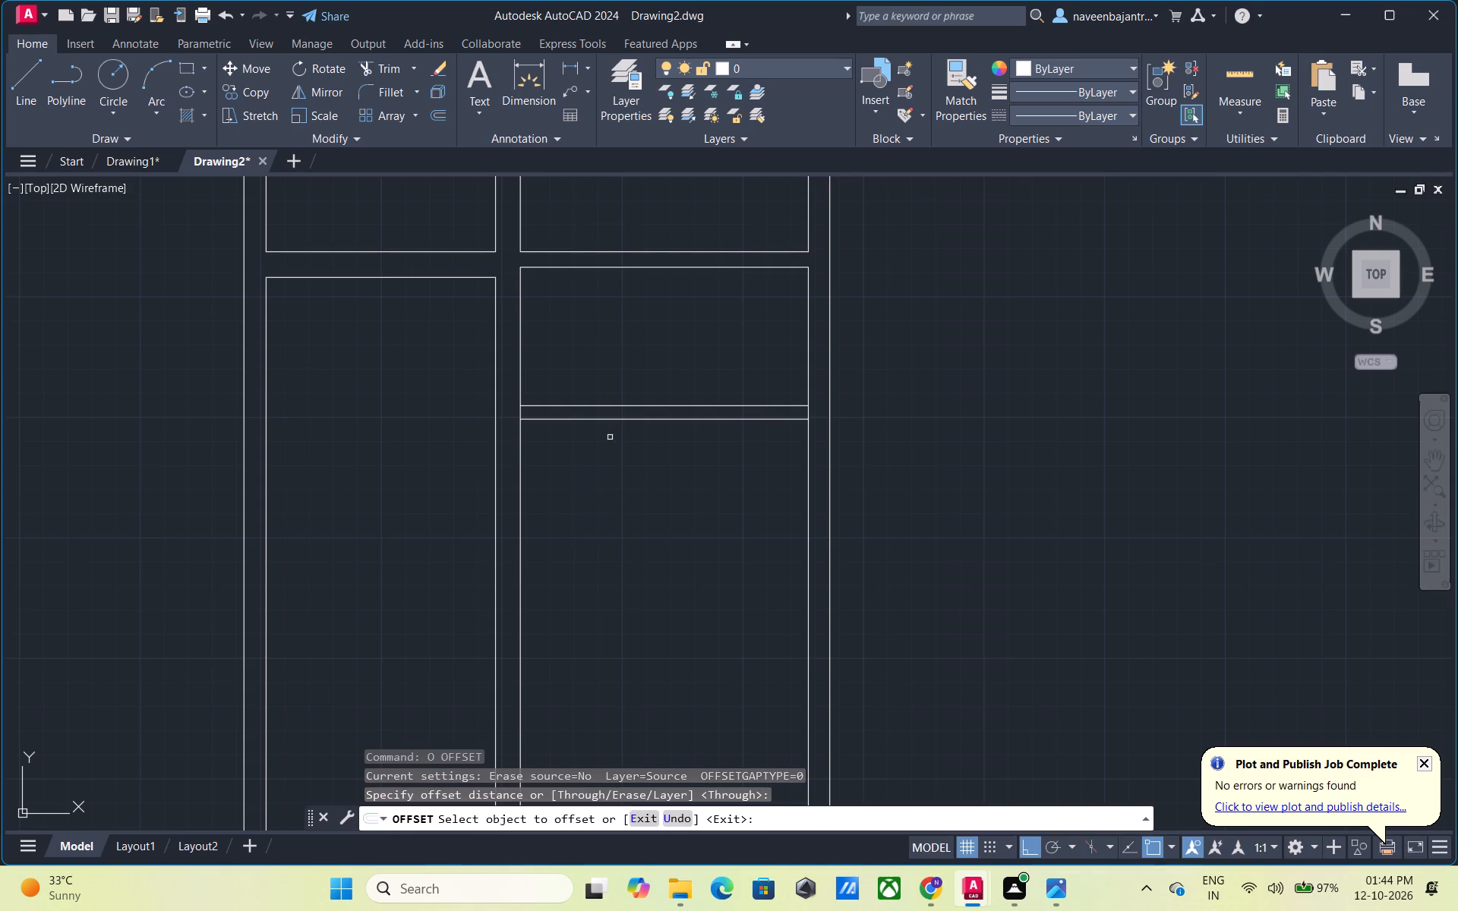
{"action": "left_click", "coordinate": [616, 421]}
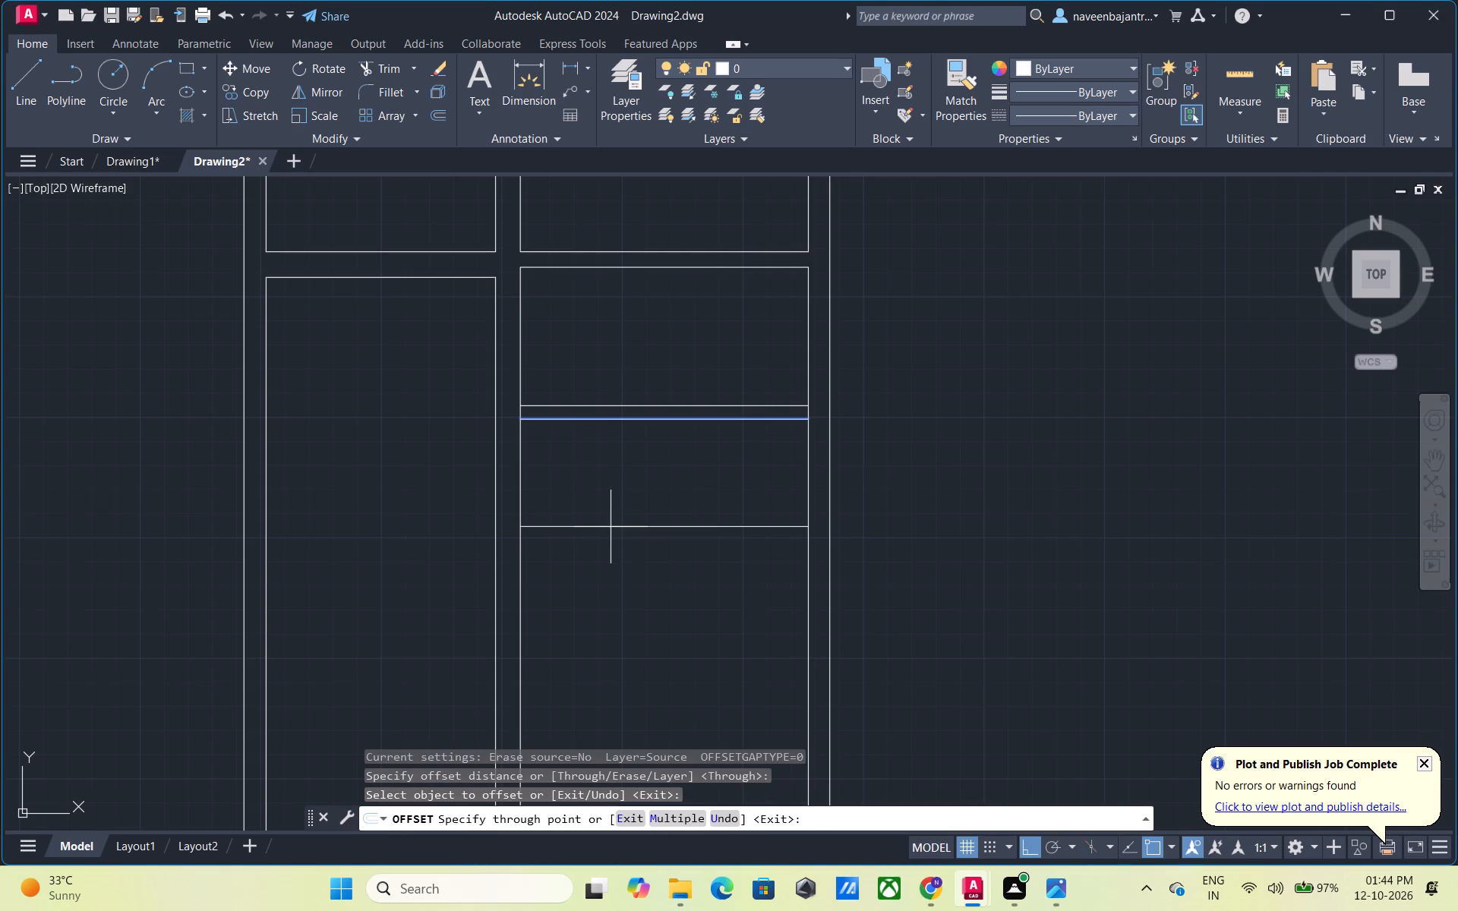
{"action": "type", "text": "16'"}
{"action": "key", "text": "Return"}
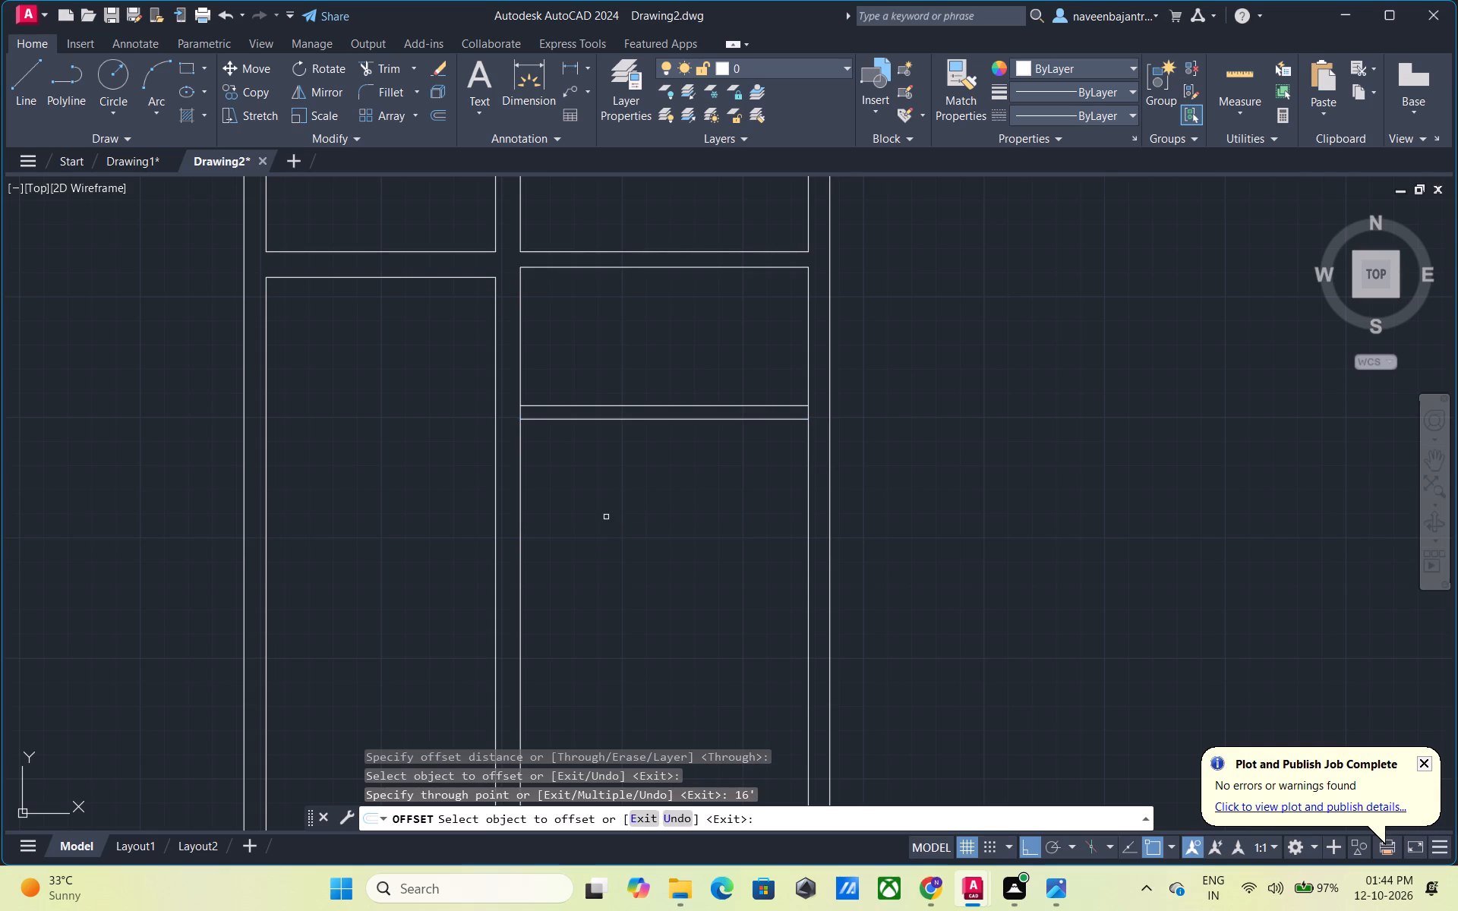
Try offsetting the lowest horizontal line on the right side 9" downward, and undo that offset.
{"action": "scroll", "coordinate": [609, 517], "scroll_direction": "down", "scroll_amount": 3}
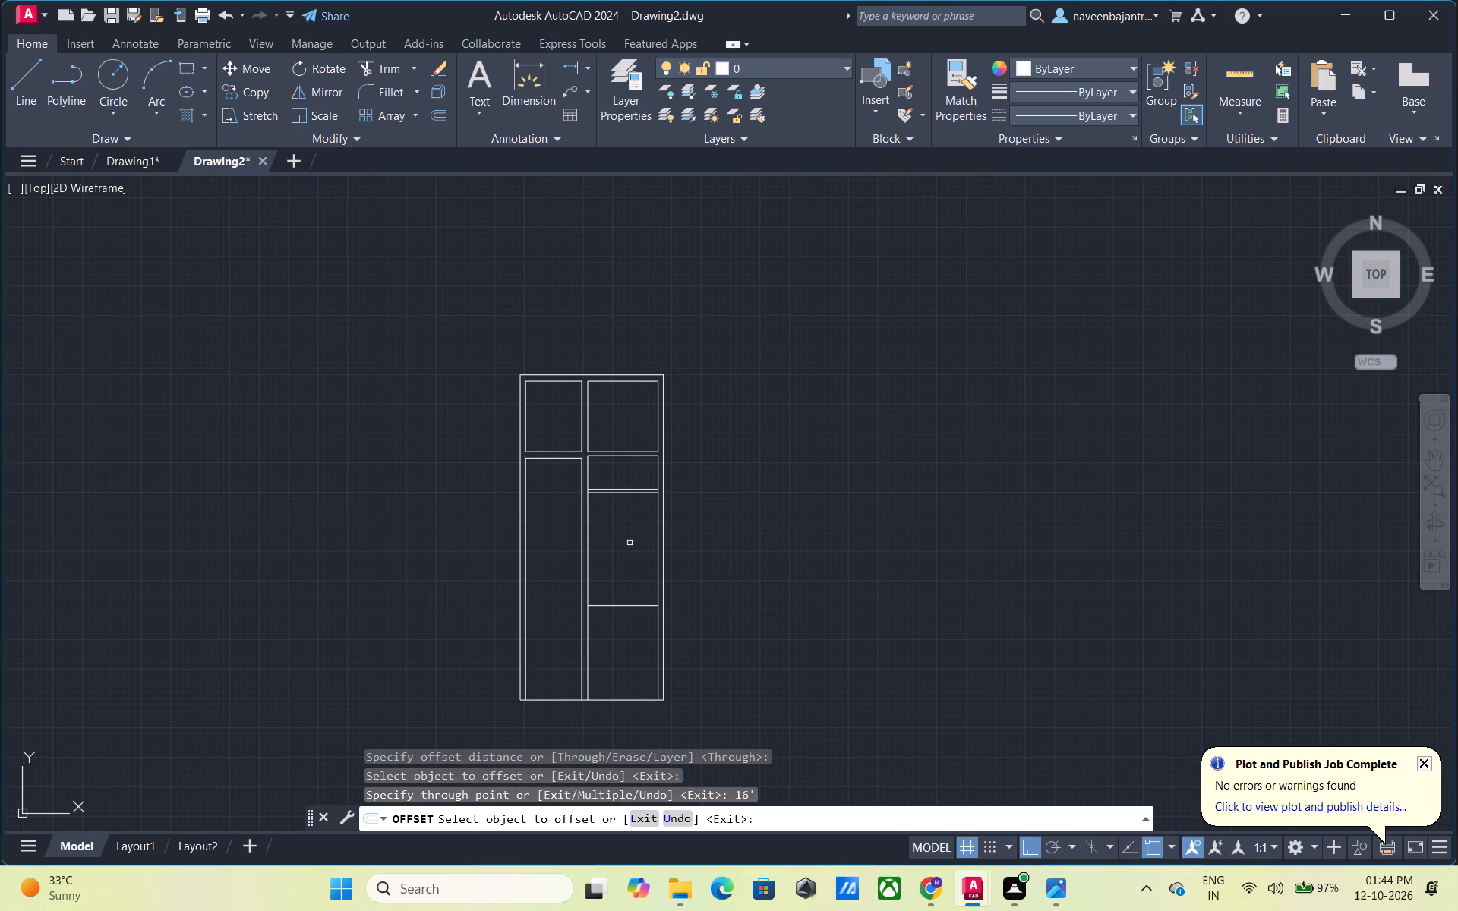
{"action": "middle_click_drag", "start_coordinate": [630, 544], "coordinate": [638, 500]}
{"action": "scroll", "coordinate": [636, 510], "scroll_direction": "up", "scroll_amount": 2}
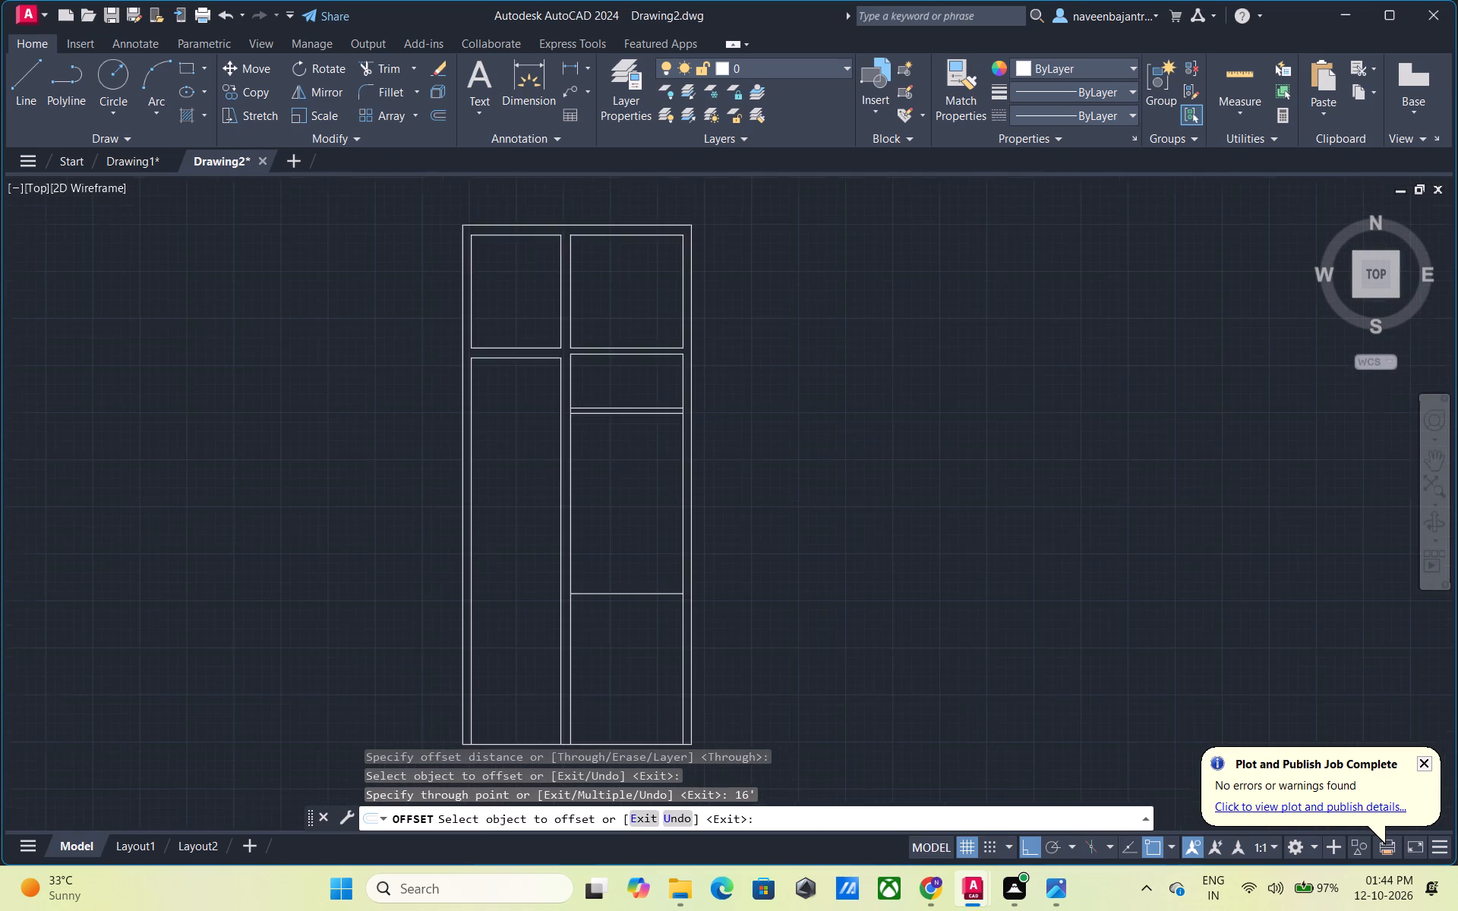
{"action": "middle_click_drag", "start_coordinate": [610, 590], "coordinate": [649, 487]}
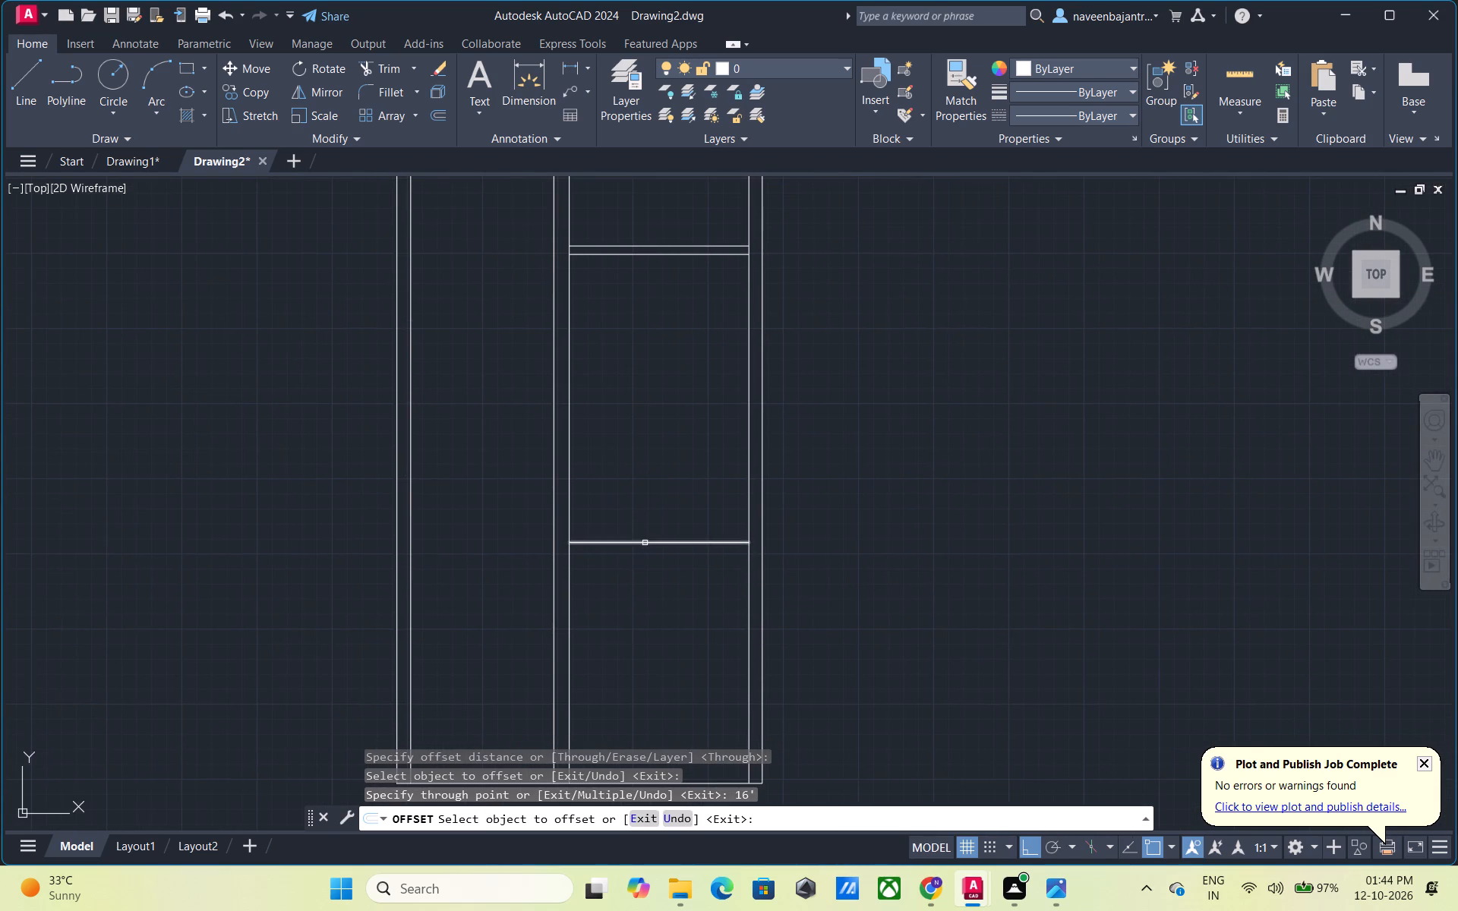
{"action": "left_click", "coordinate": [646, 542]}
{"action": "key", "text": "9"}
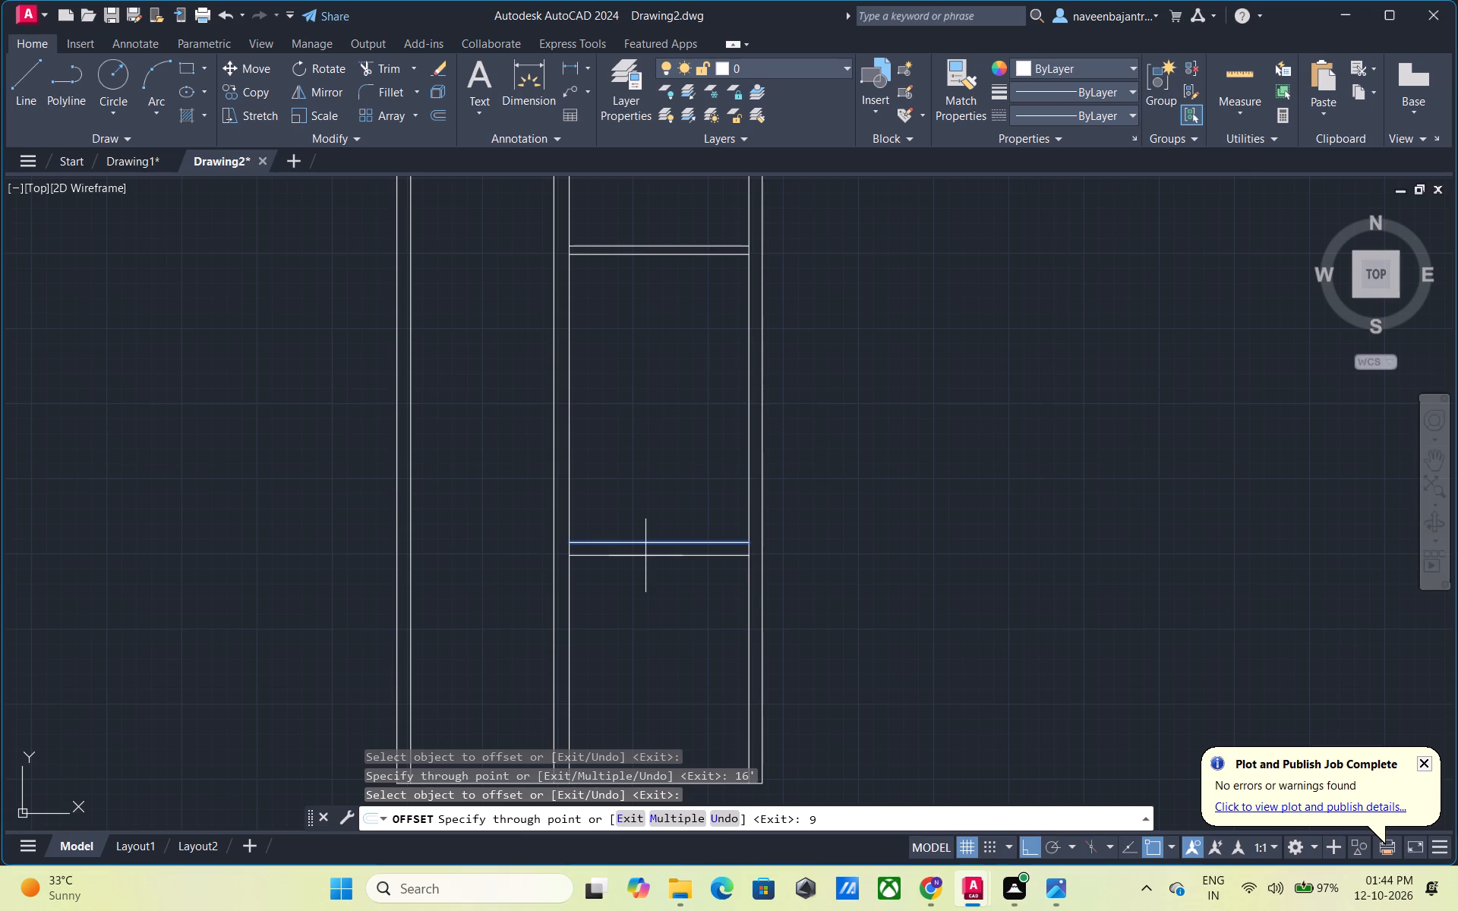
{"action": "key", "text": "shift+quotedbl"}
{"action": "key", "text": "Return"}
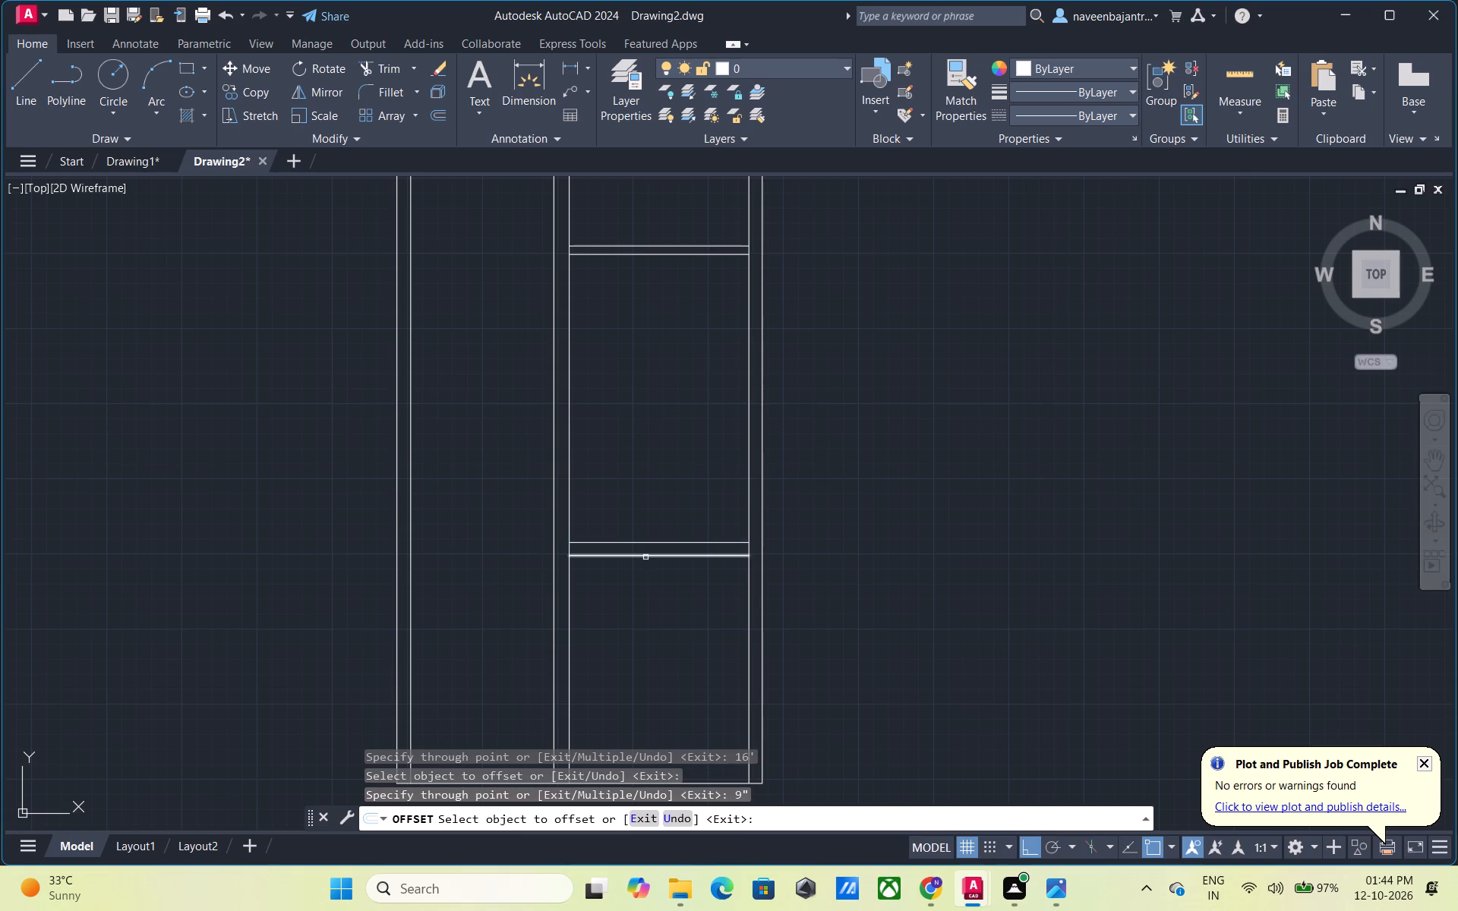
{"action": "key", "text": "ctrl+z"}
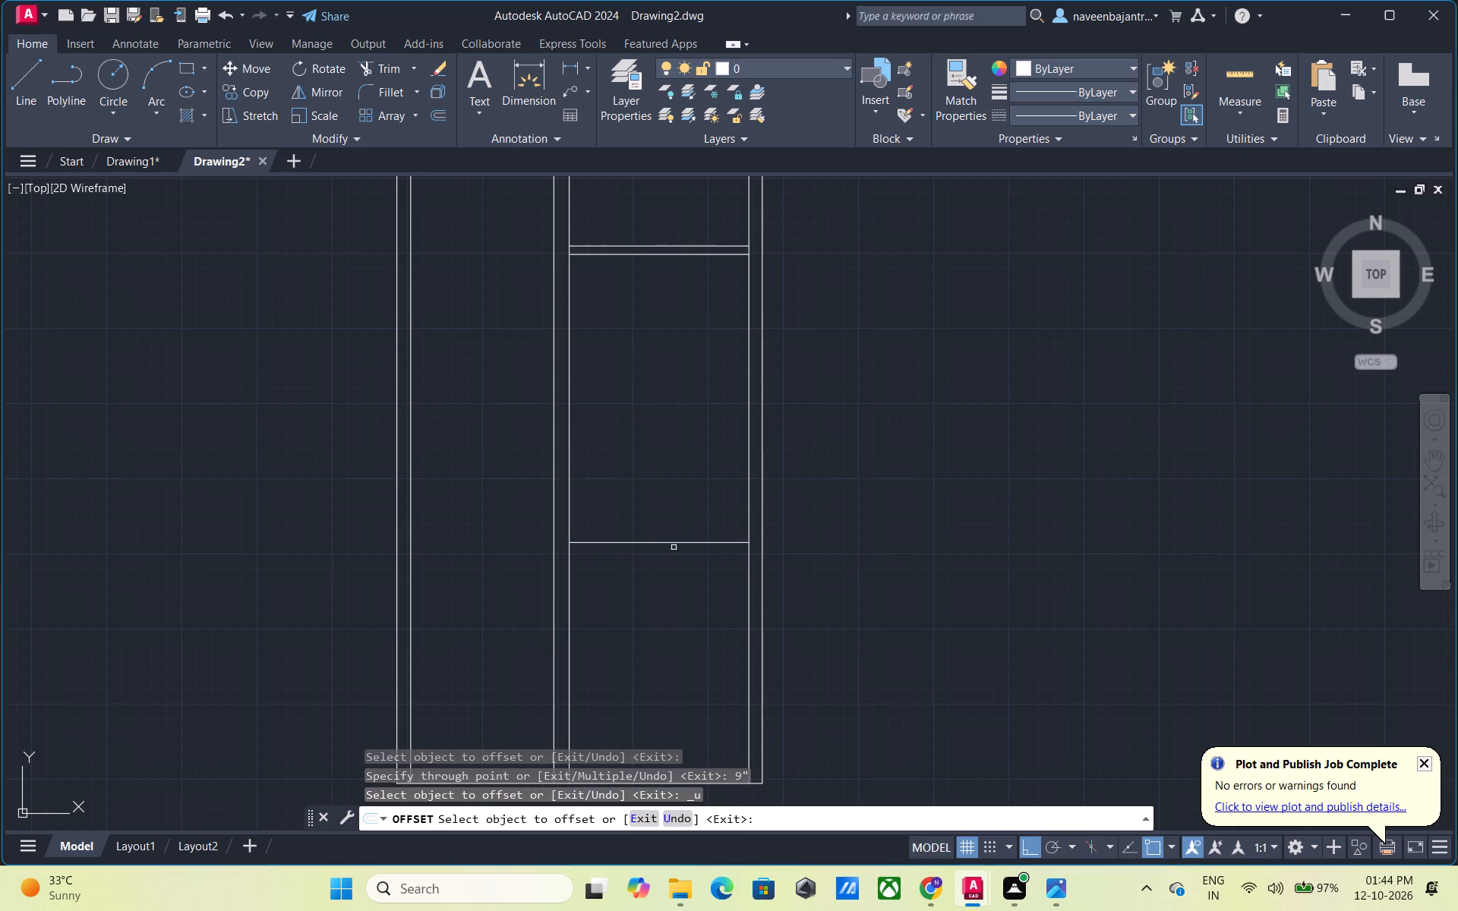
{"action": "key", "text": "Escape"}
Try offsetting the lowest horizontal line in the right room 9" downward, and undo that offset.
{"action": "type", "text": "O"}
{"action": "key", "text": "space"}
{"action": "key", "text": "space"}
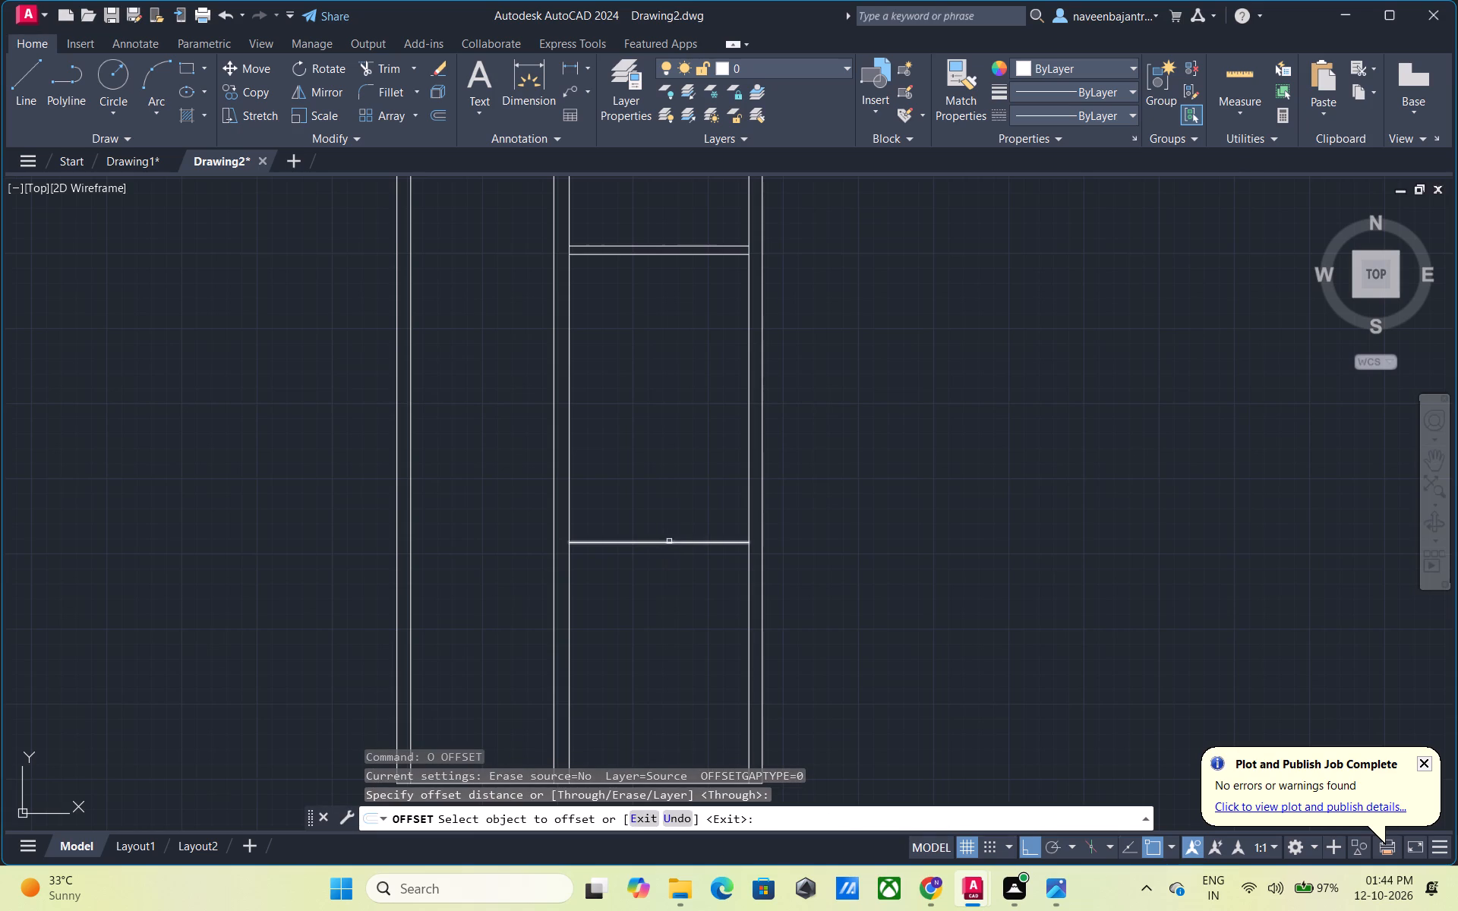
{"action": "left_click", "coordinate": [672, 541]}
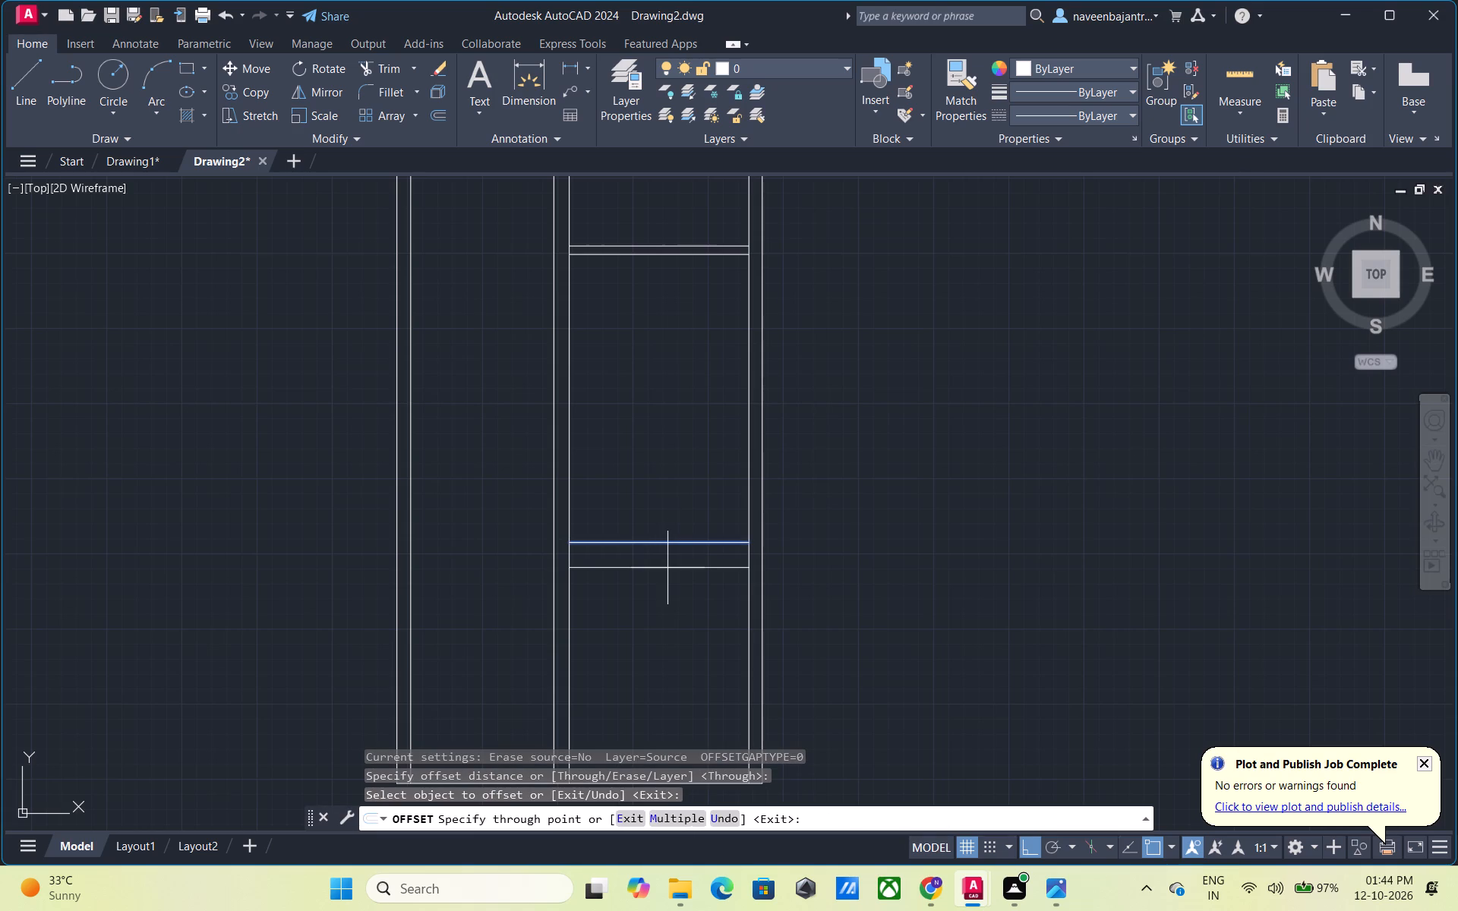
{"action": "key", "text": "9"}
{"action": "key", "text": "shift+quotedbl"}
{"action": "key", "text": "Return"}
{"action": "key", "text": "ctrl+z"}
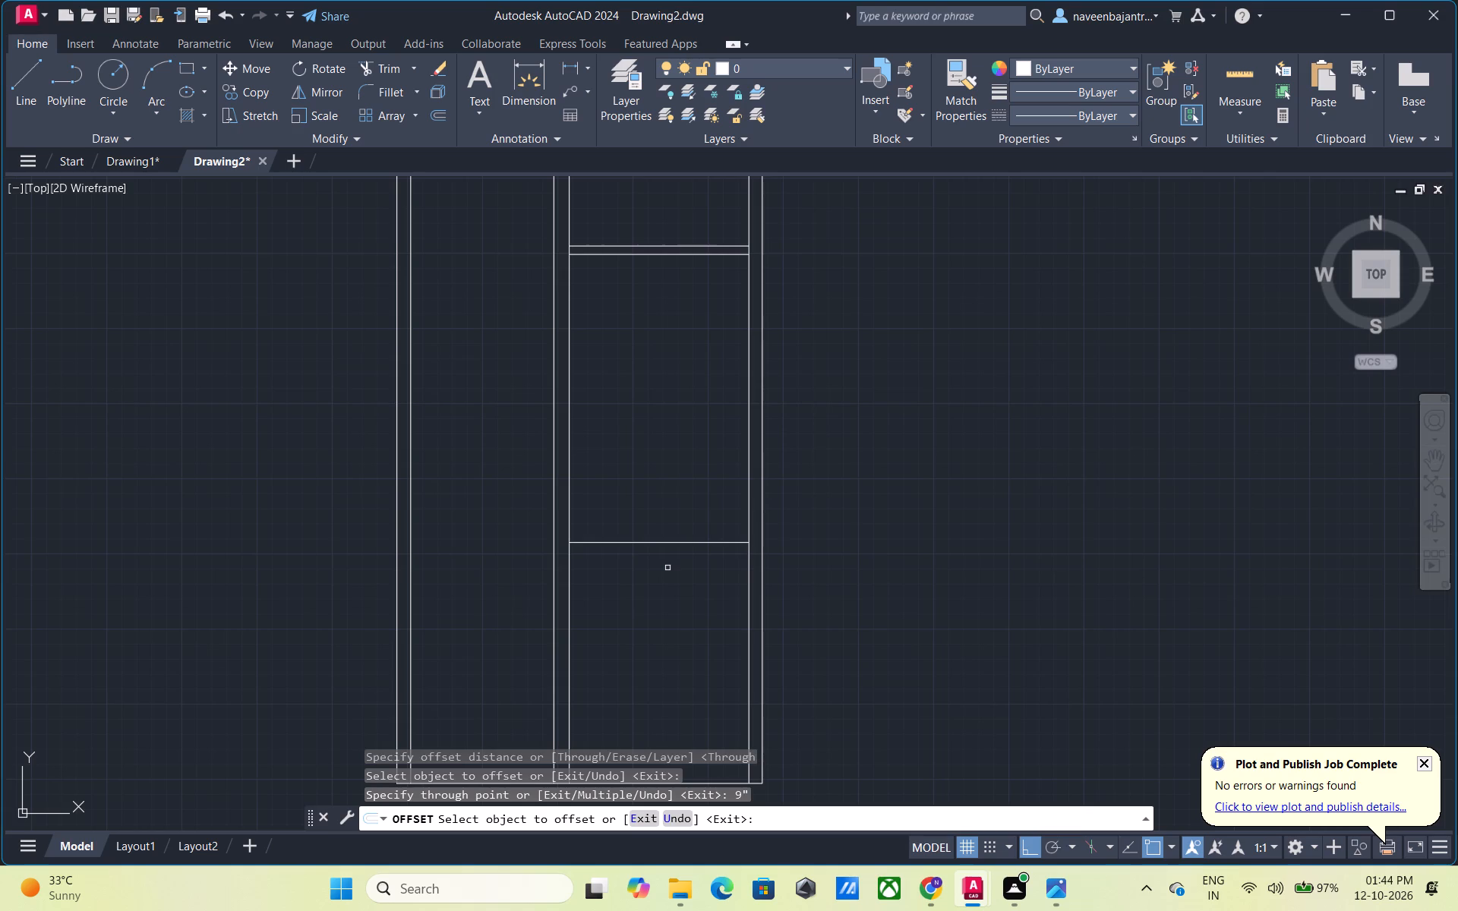
Offset the lowest horizontal line in the right room 9" downward to form the third cross wall.
{"action": "left_click", "coordinate": [630, 541]}
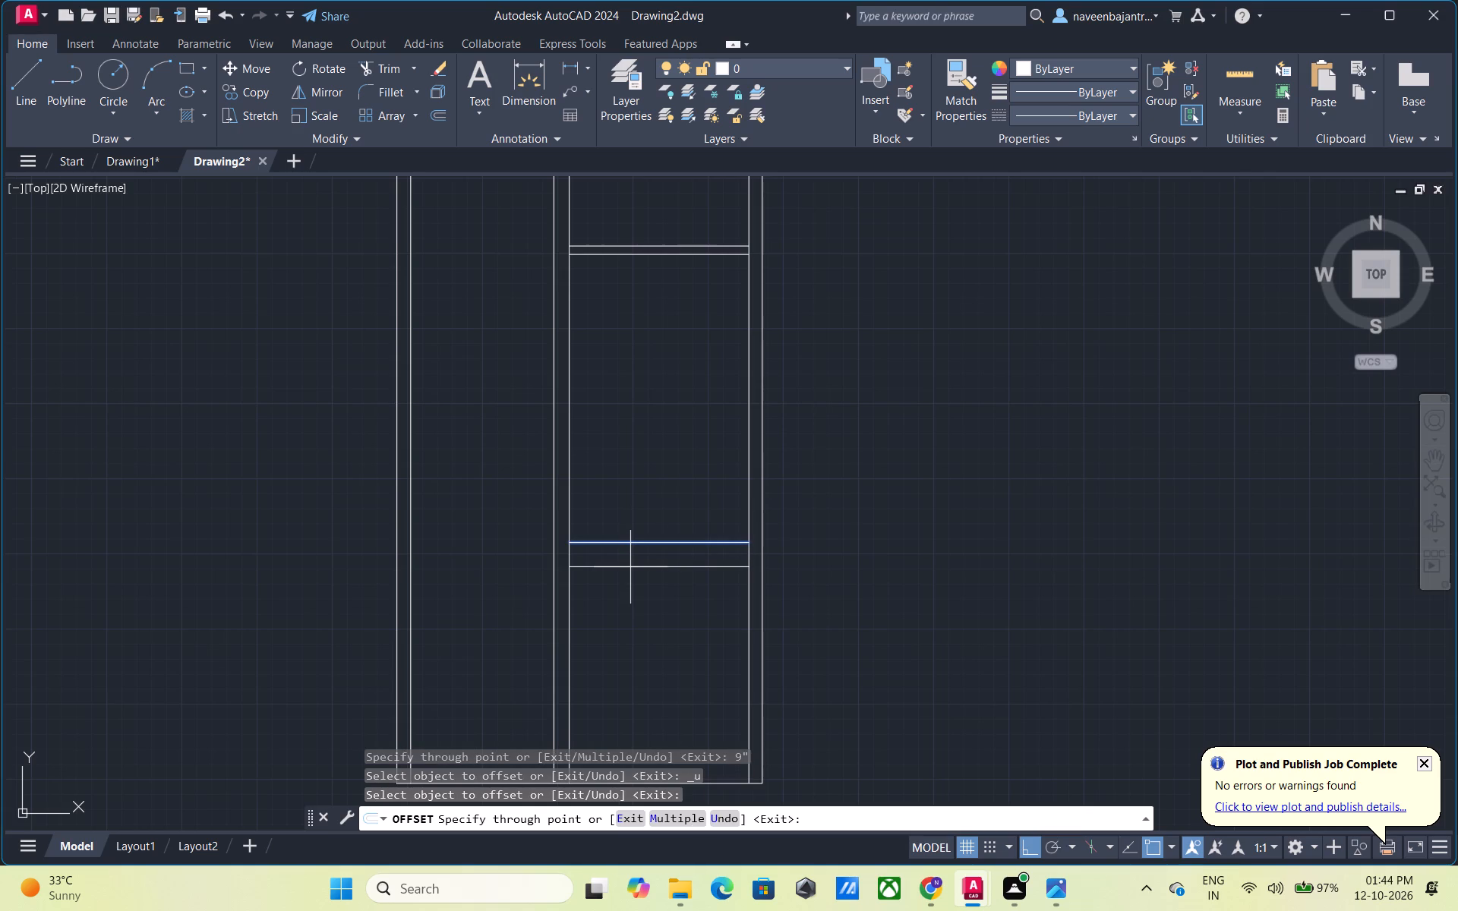
{"action": "key", "text": "9"}
{"action": "key", "text": "shift+quotedbl"}
{"action": "key", "text": "Return"}
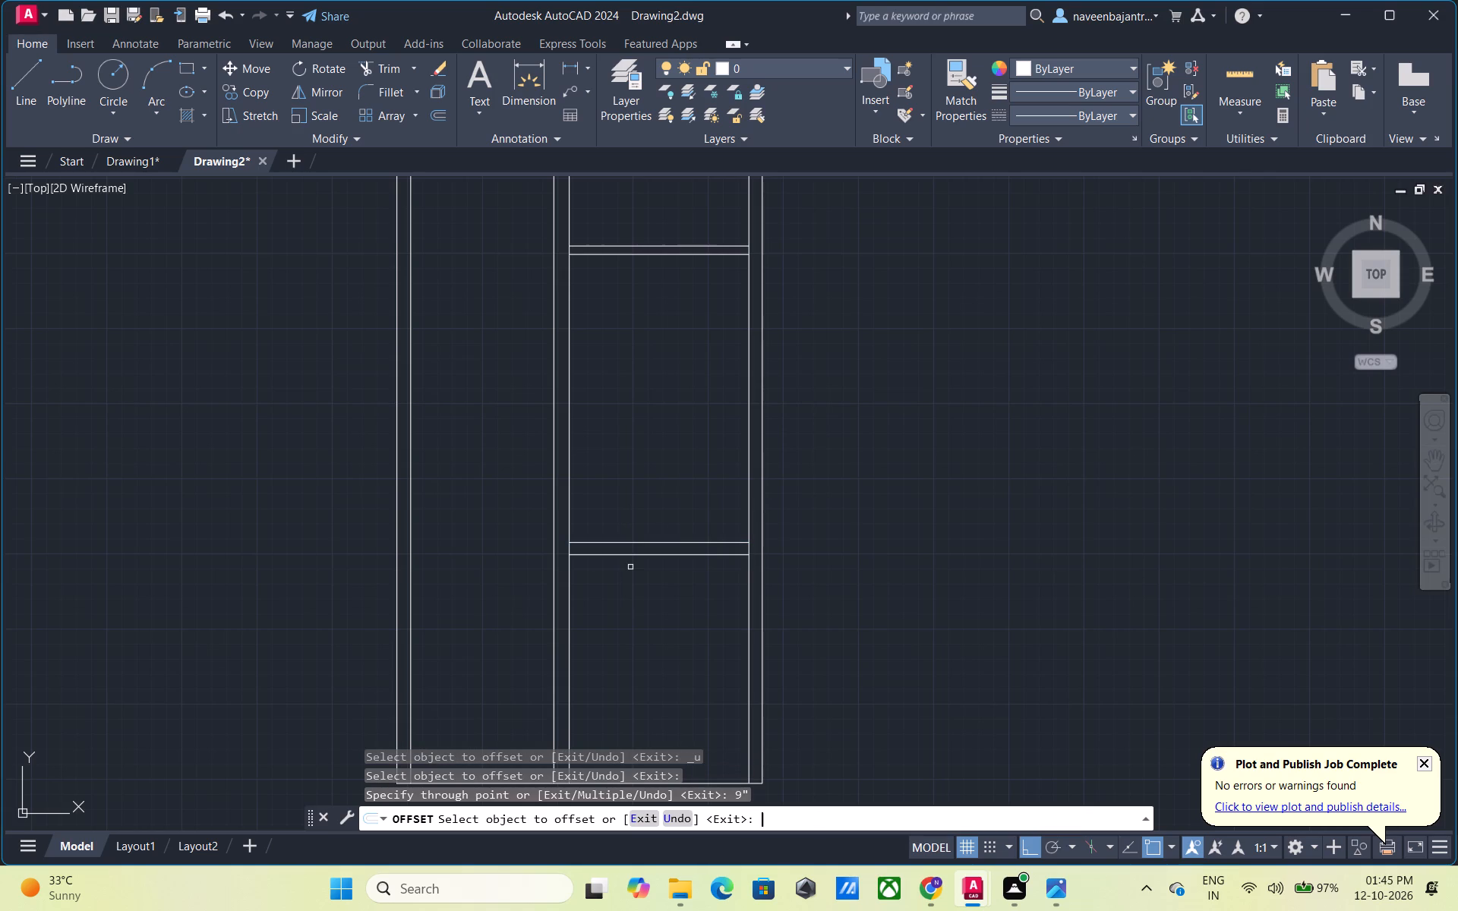
{"action": "key", "text": "Escape"}
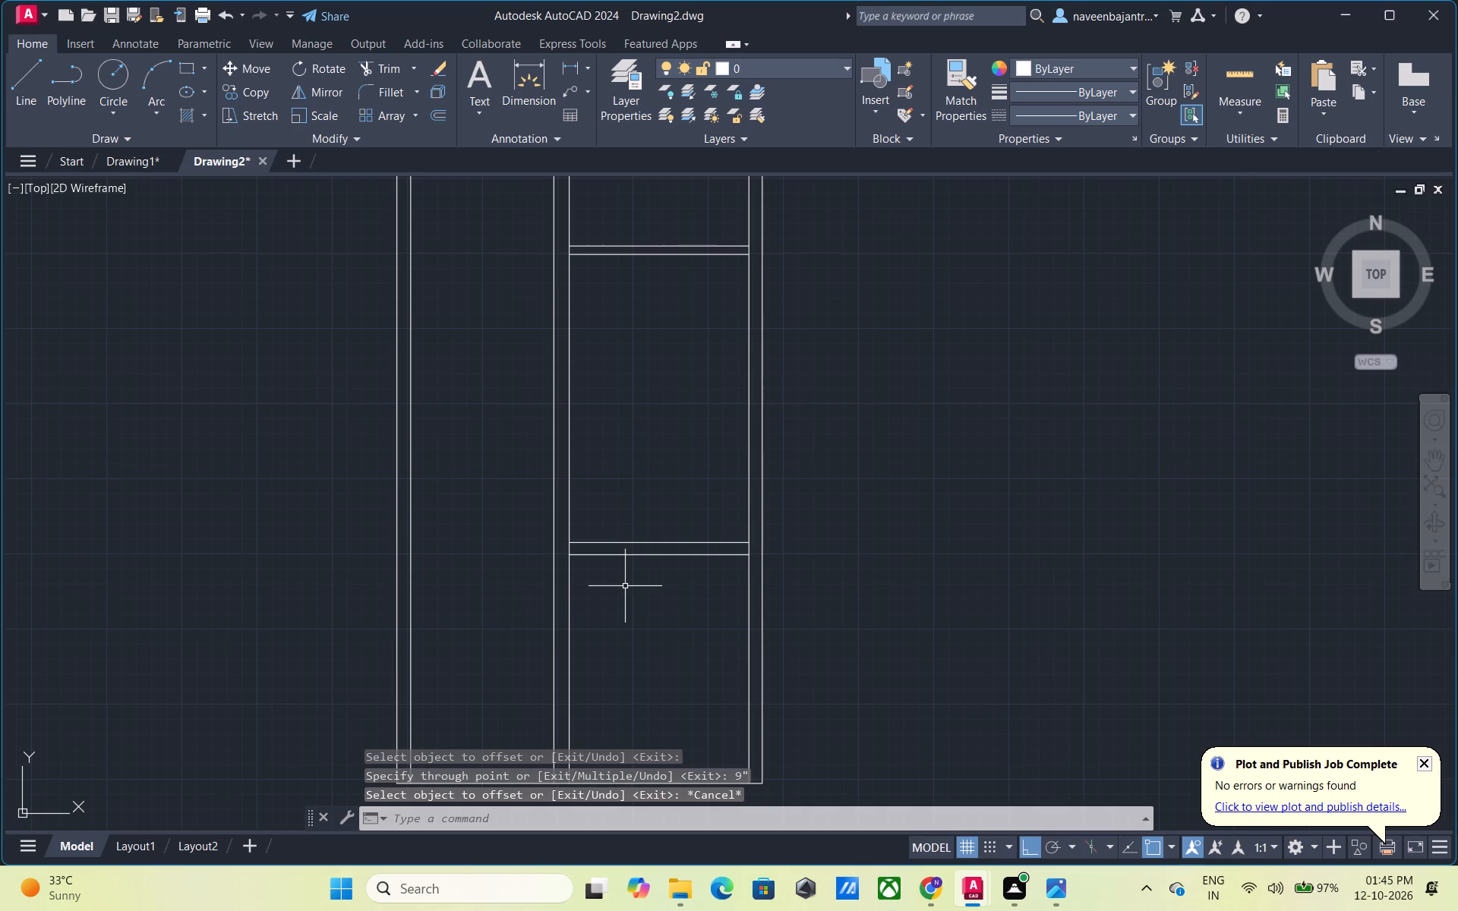
{"action": "key", "text": "Escape"}
Draw two horizontal lines continuing the third cross wall's lower and upper edges leftward past the left outer wall, the upper about 10'-7" long.
{"action": "type", "text": "L"}
{"action": "key", "text": "space"}
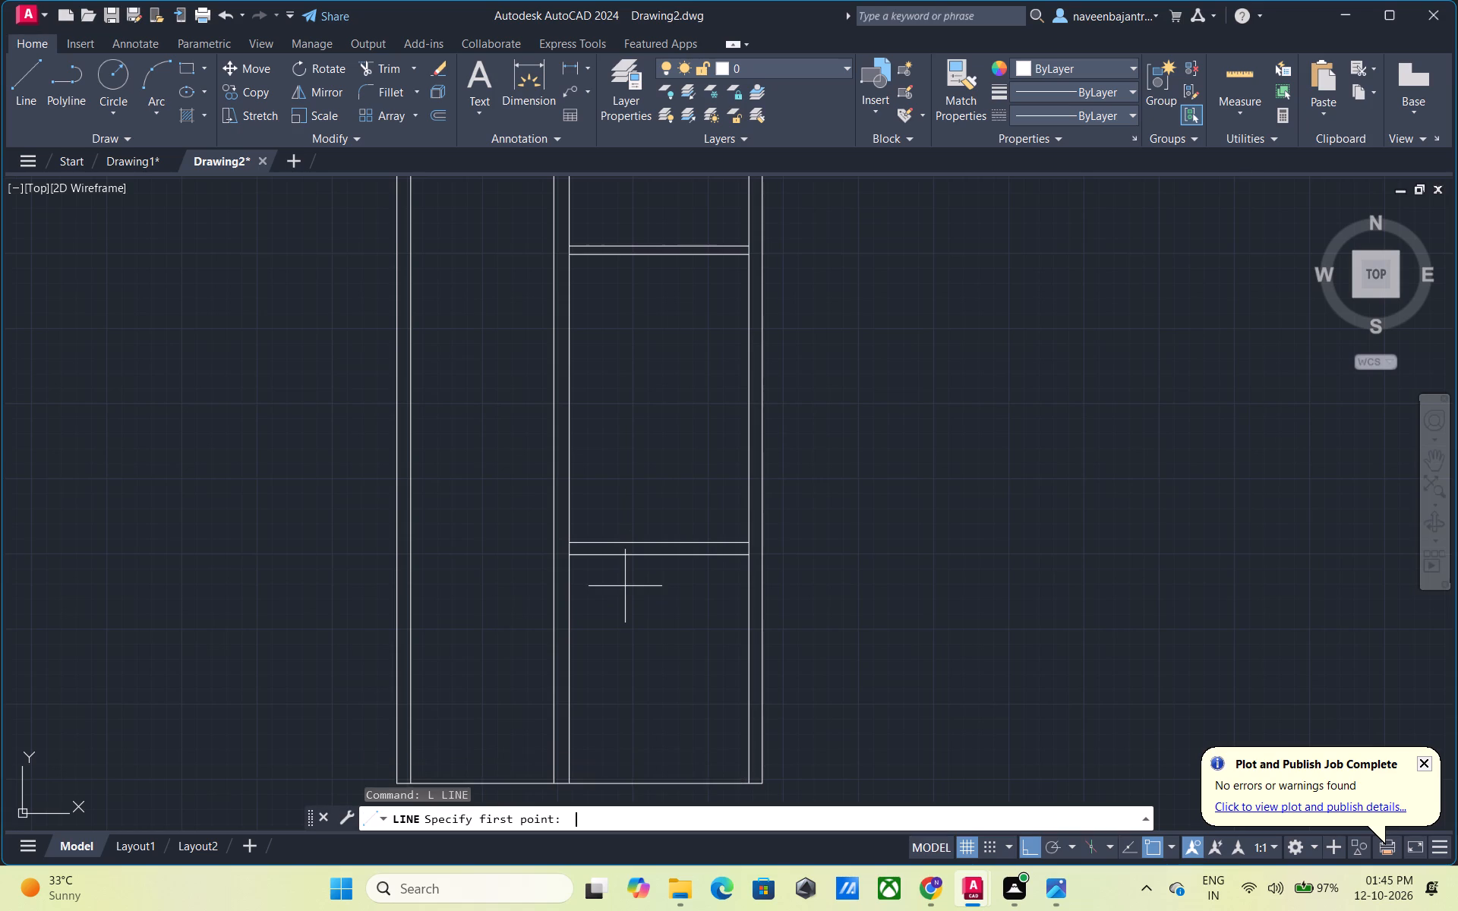
{"action": "scroll", "coordinate": [625, 586], "scroll_direction": "up", "scroll_amount": 2}
{"action": "scroll", "coordinate": [482, 521], "scroll_direction": "down", "scroll_amount": 1}
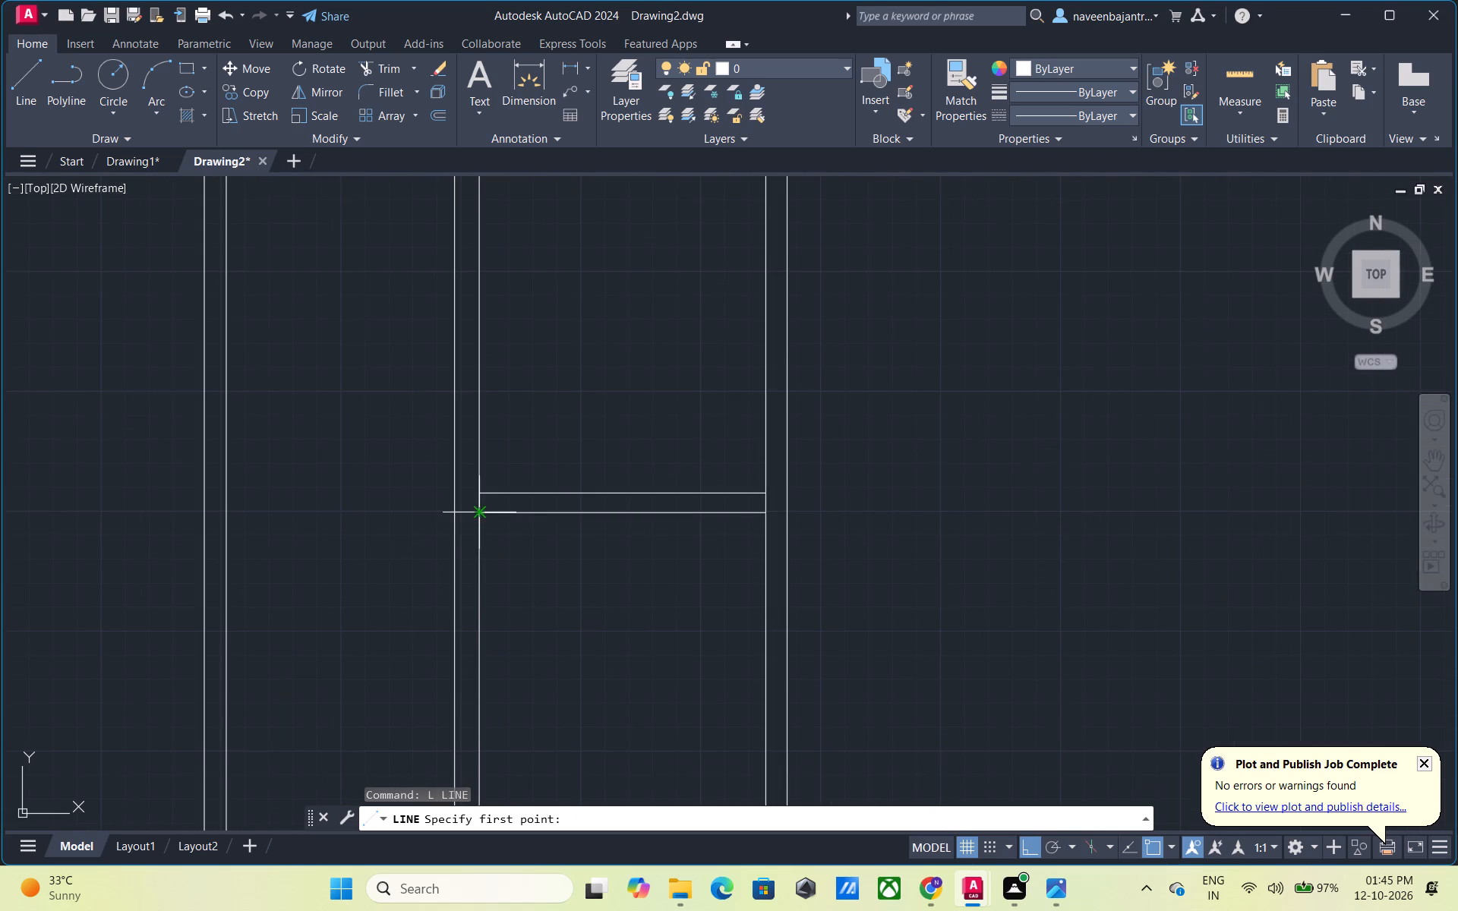
{"action": "left_click", "coordinate": [481, 513]}
{"action": "left_click", "coordinate": [169, 525]}
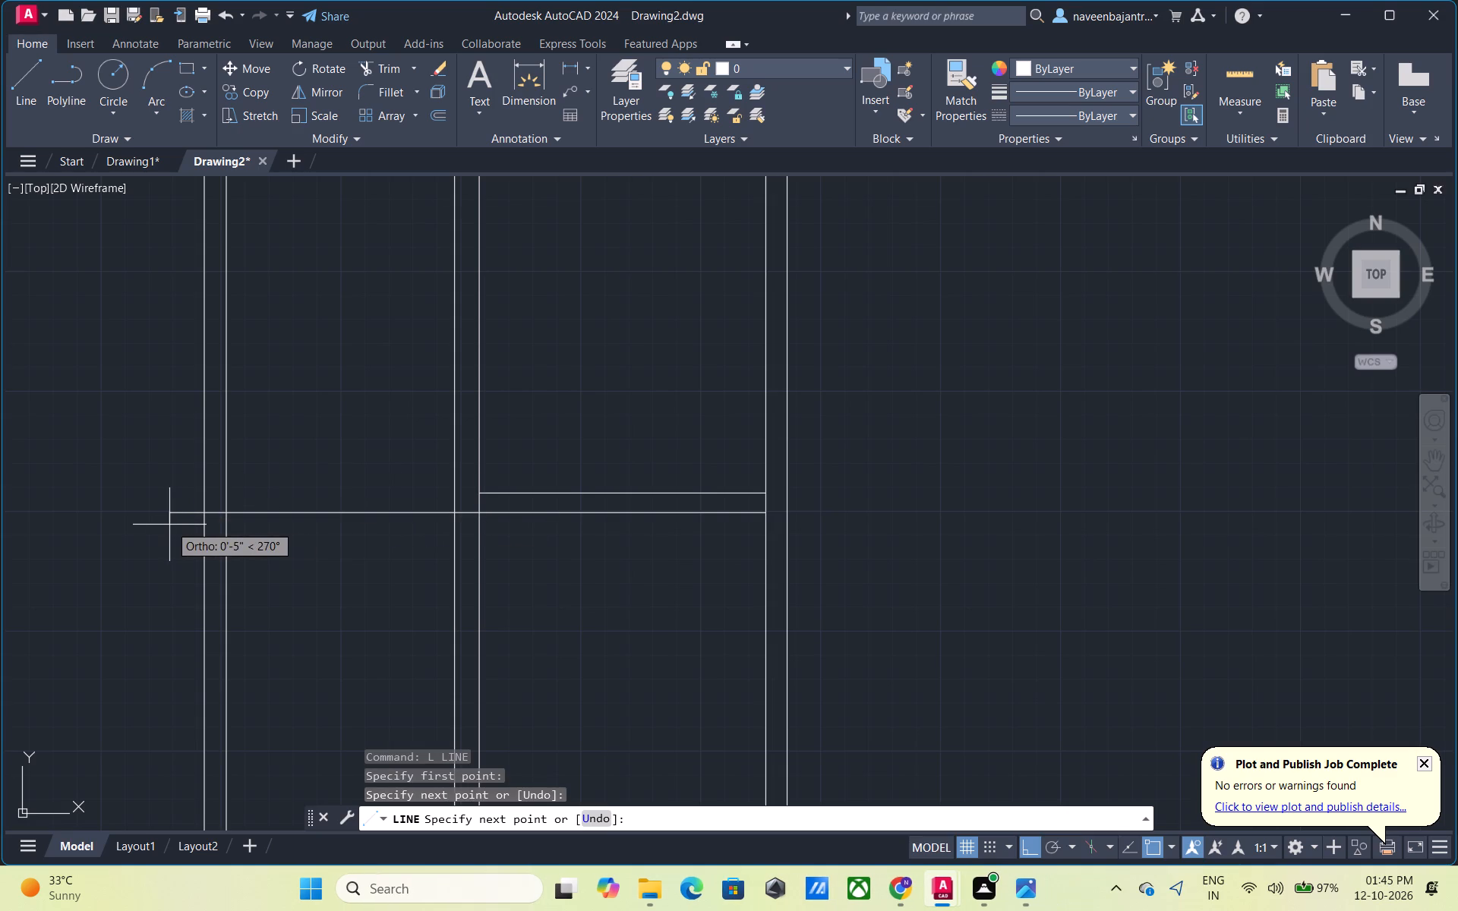
{"action": "key", "text": "Escape"}
{"action": "type", "text": "L"}
{"action": "key", "text": "space"}
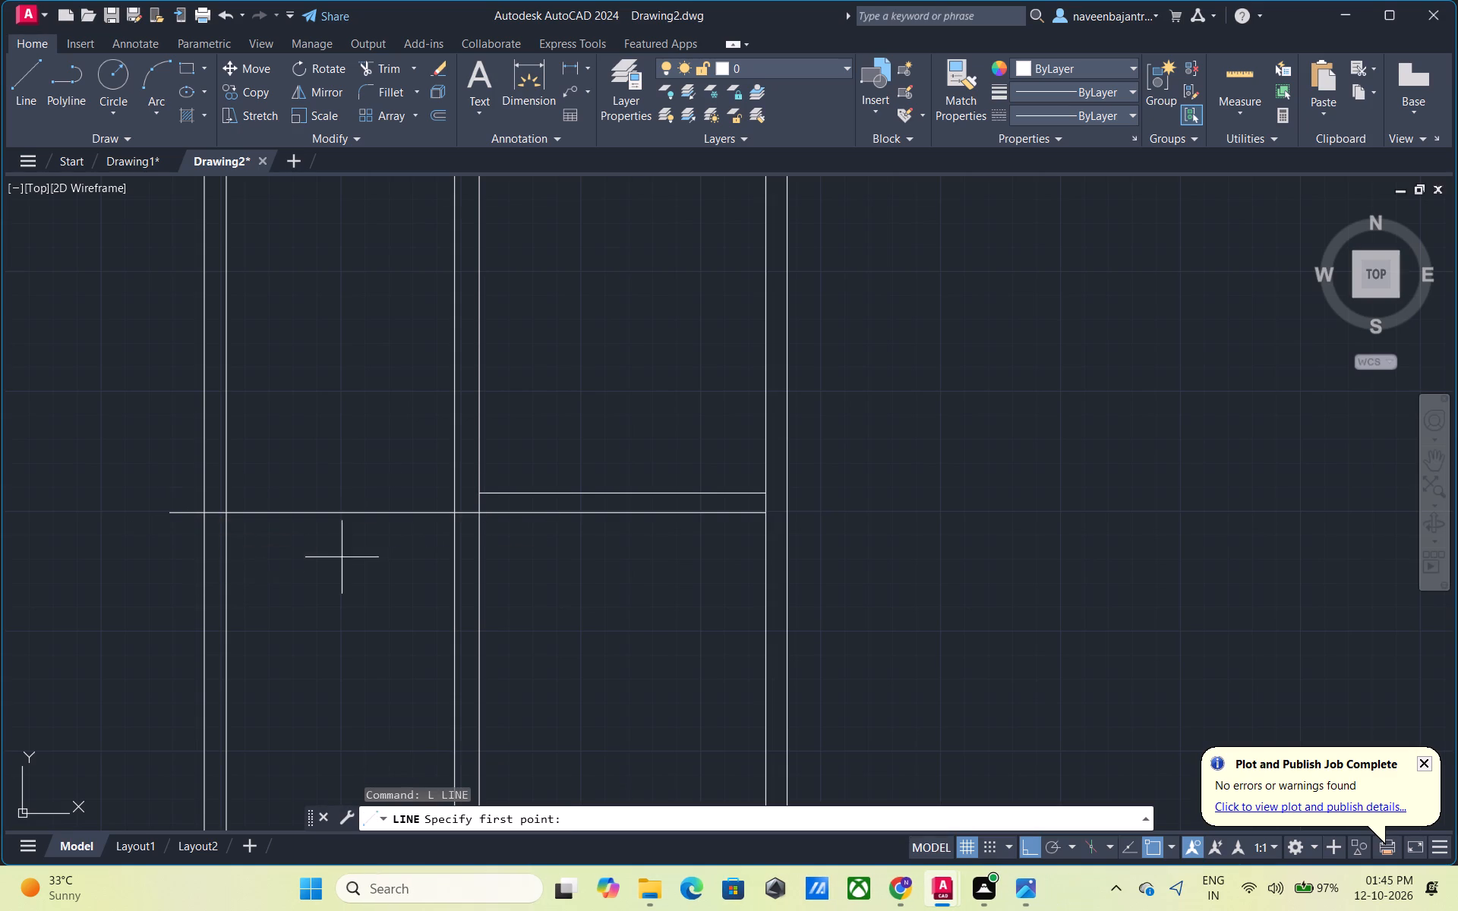
{"action": "left_click", "coordinate": [478, 498]}
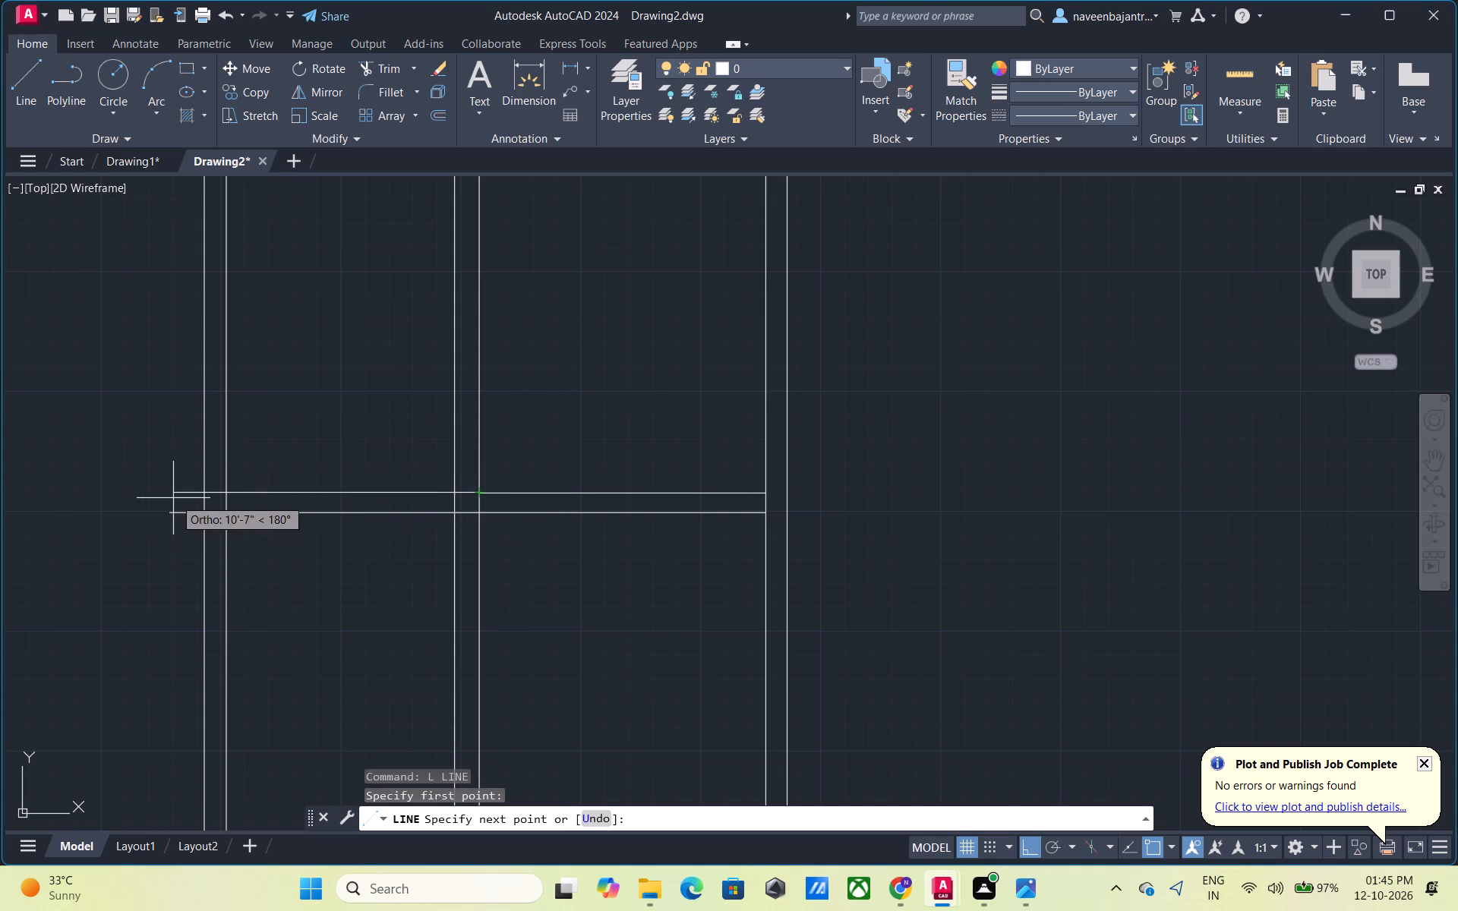
{"action": "left_click", "coordinate": [173, 498]}
{"action": "key", "text": "Escape"}
Trim the third cross wall's overhang at the left outer wall and open its junctions with the left wall and the central partition.
{"action": "type", "text": "TR"}
{"action": "key", "text": "space"}
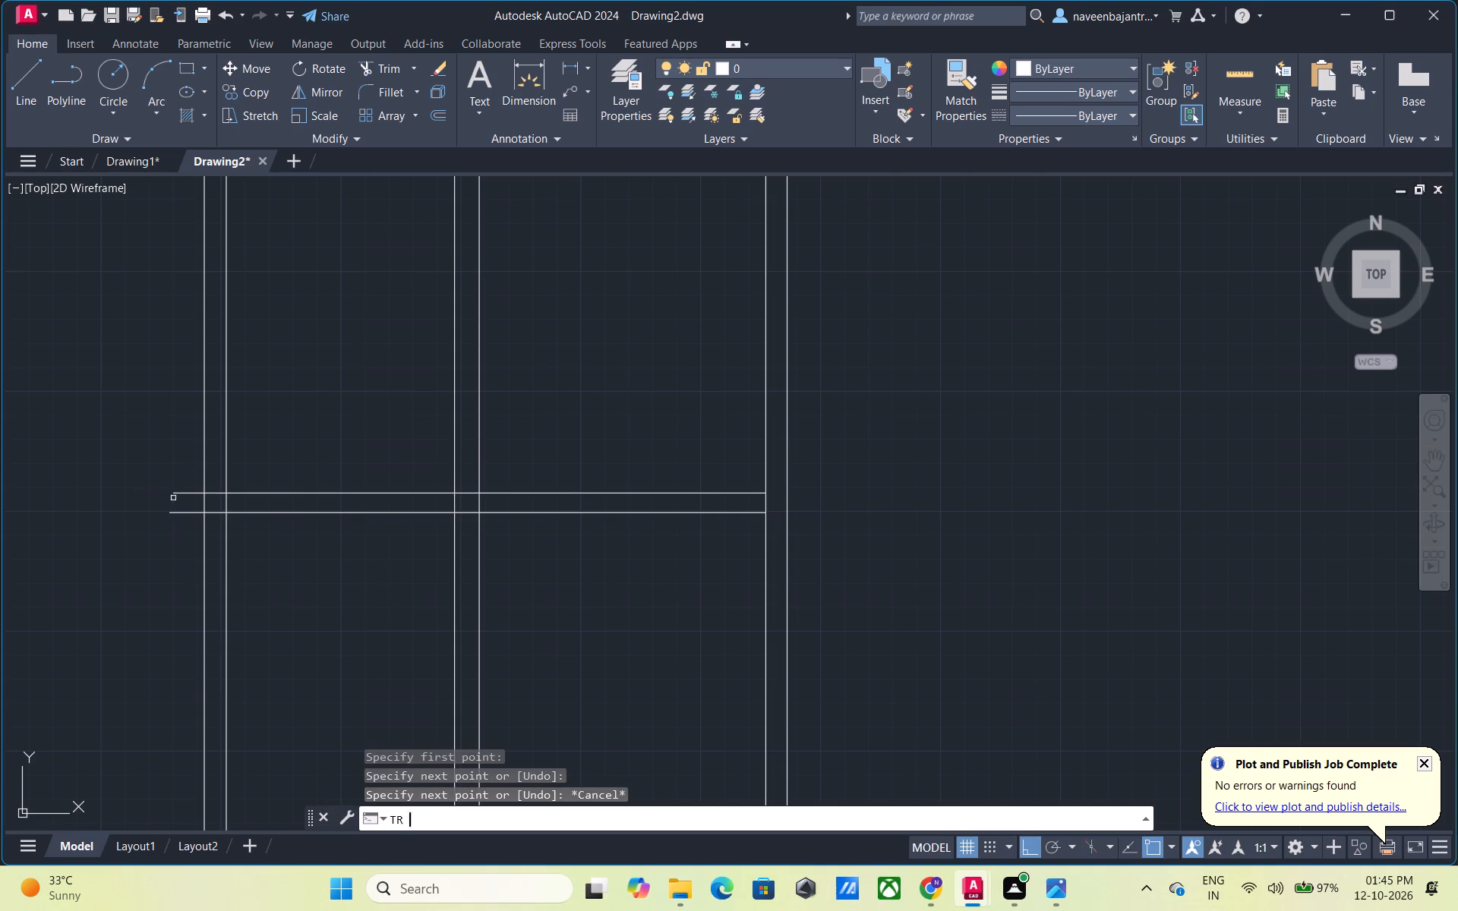
{"action": "left_click", "coordinate": [170, 513]}
{"action": "left_click", "coordinate": [177, 491]}
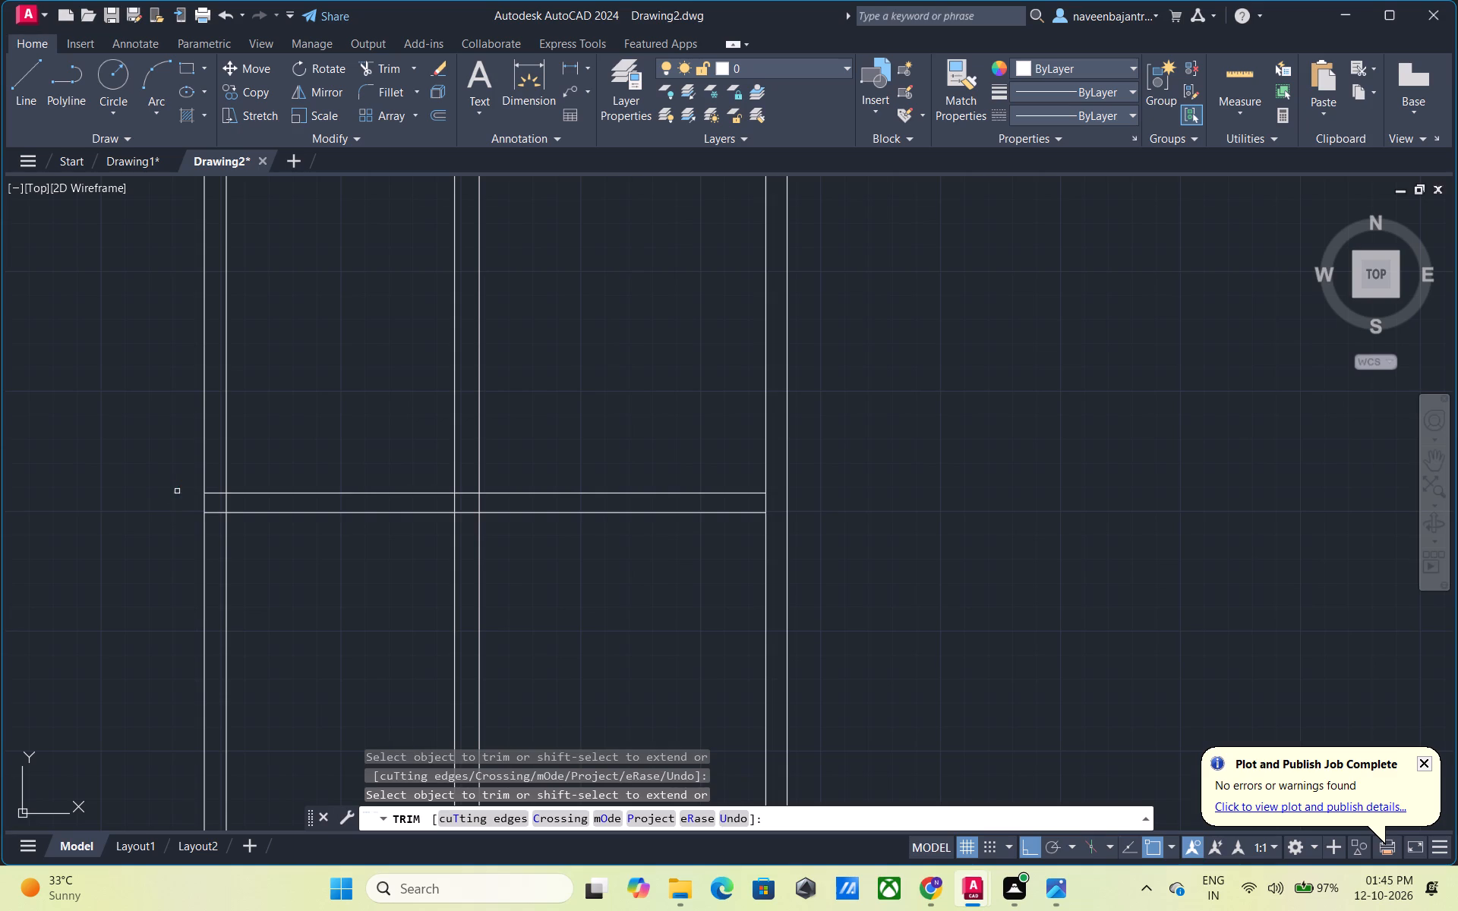
{"action": "left_click", "coordinate": [213, 493]}
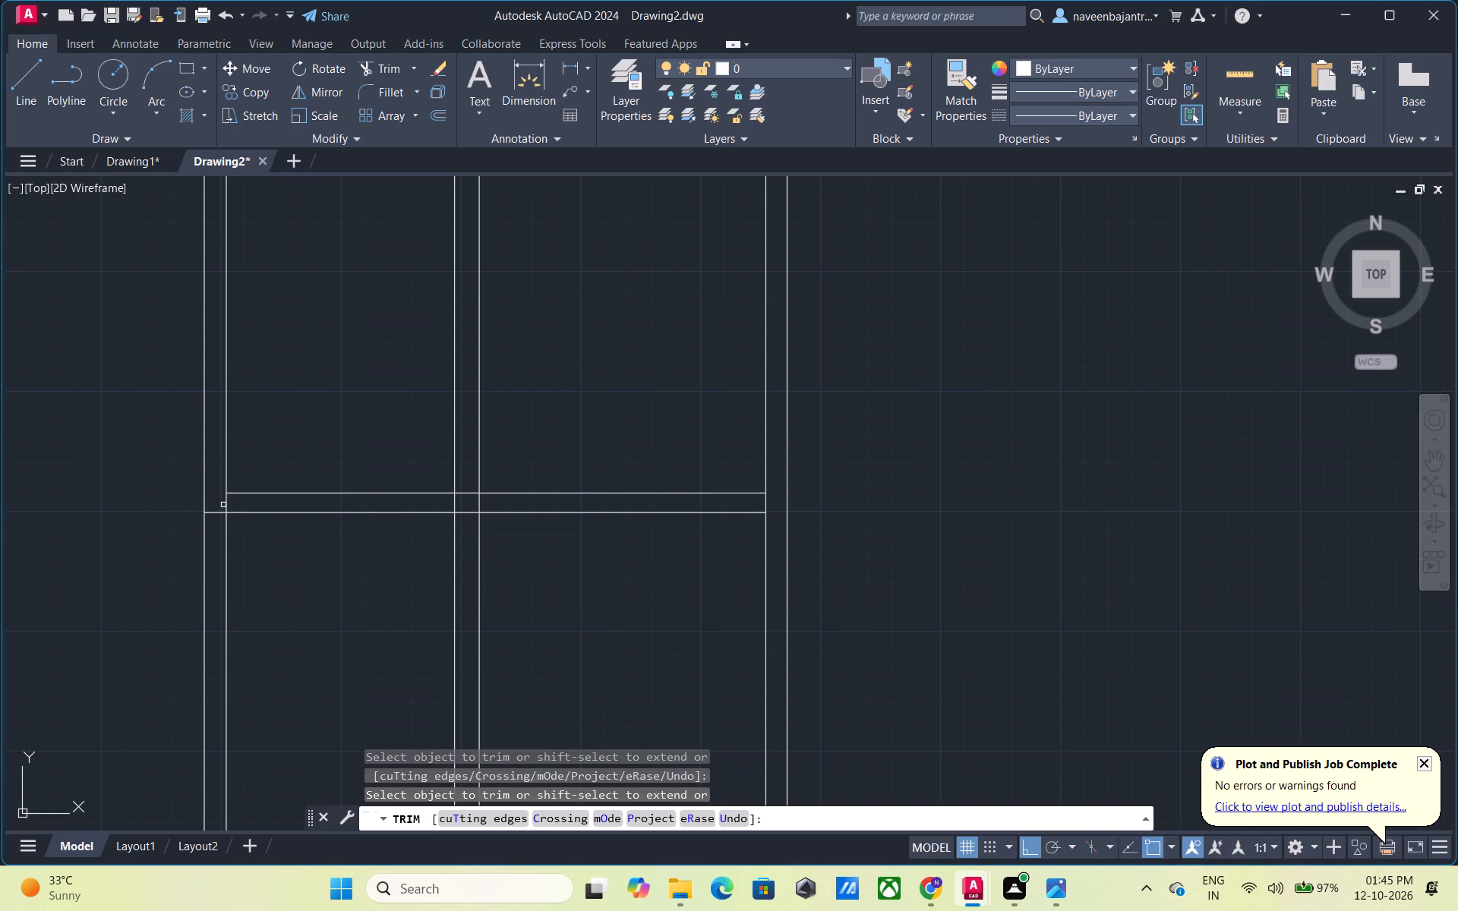
{"action": "left_click", "coordinate": [225, 506]}
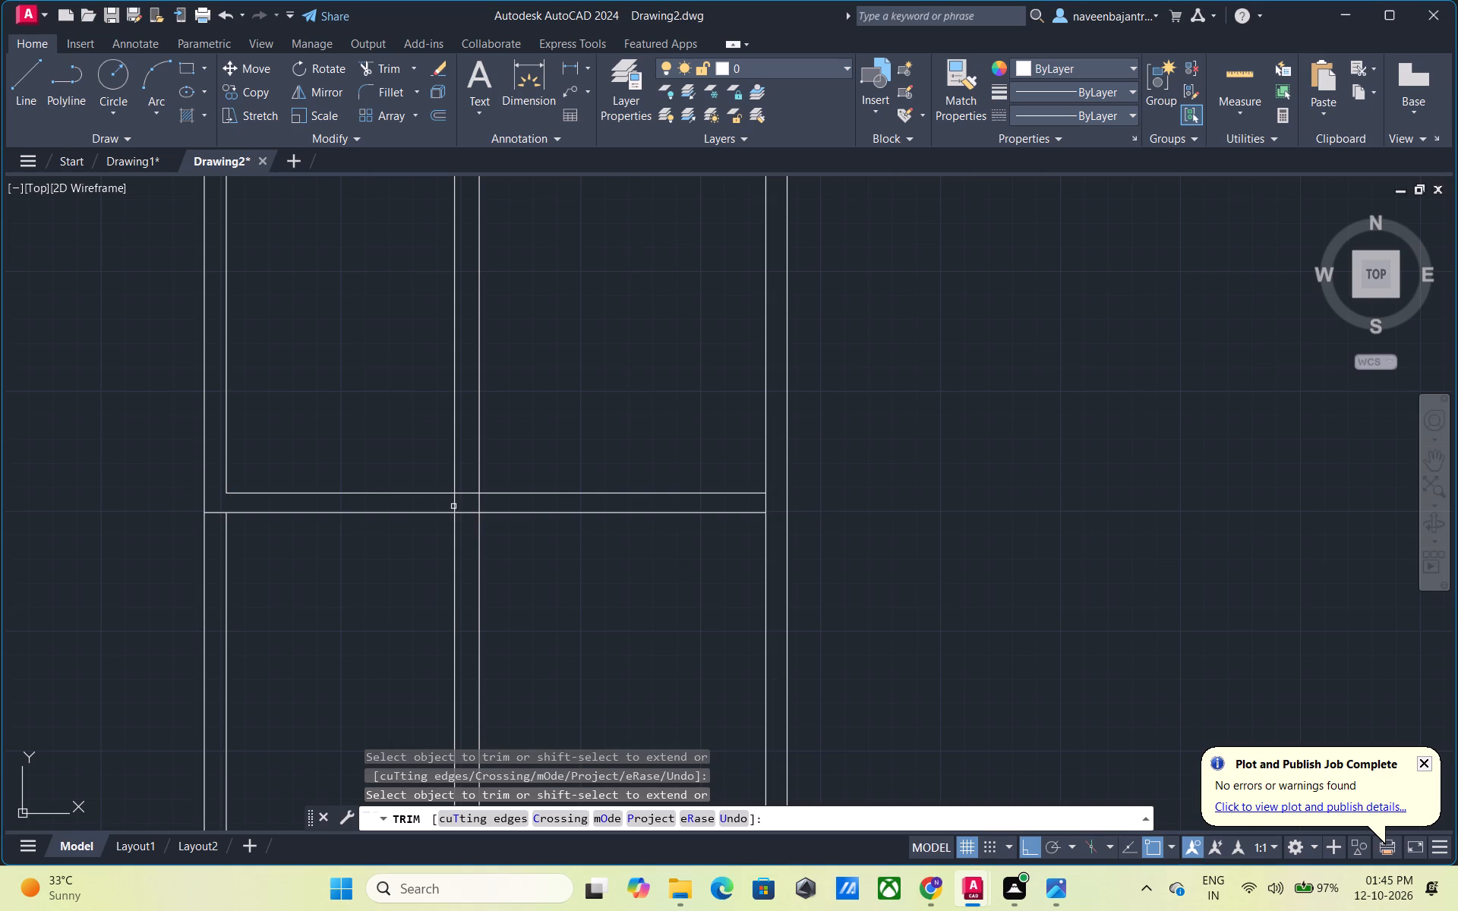
{"action": "left_click", "coordinate": [455, 506]}
{"action": "left_click", "coordinate": [478, 505]}
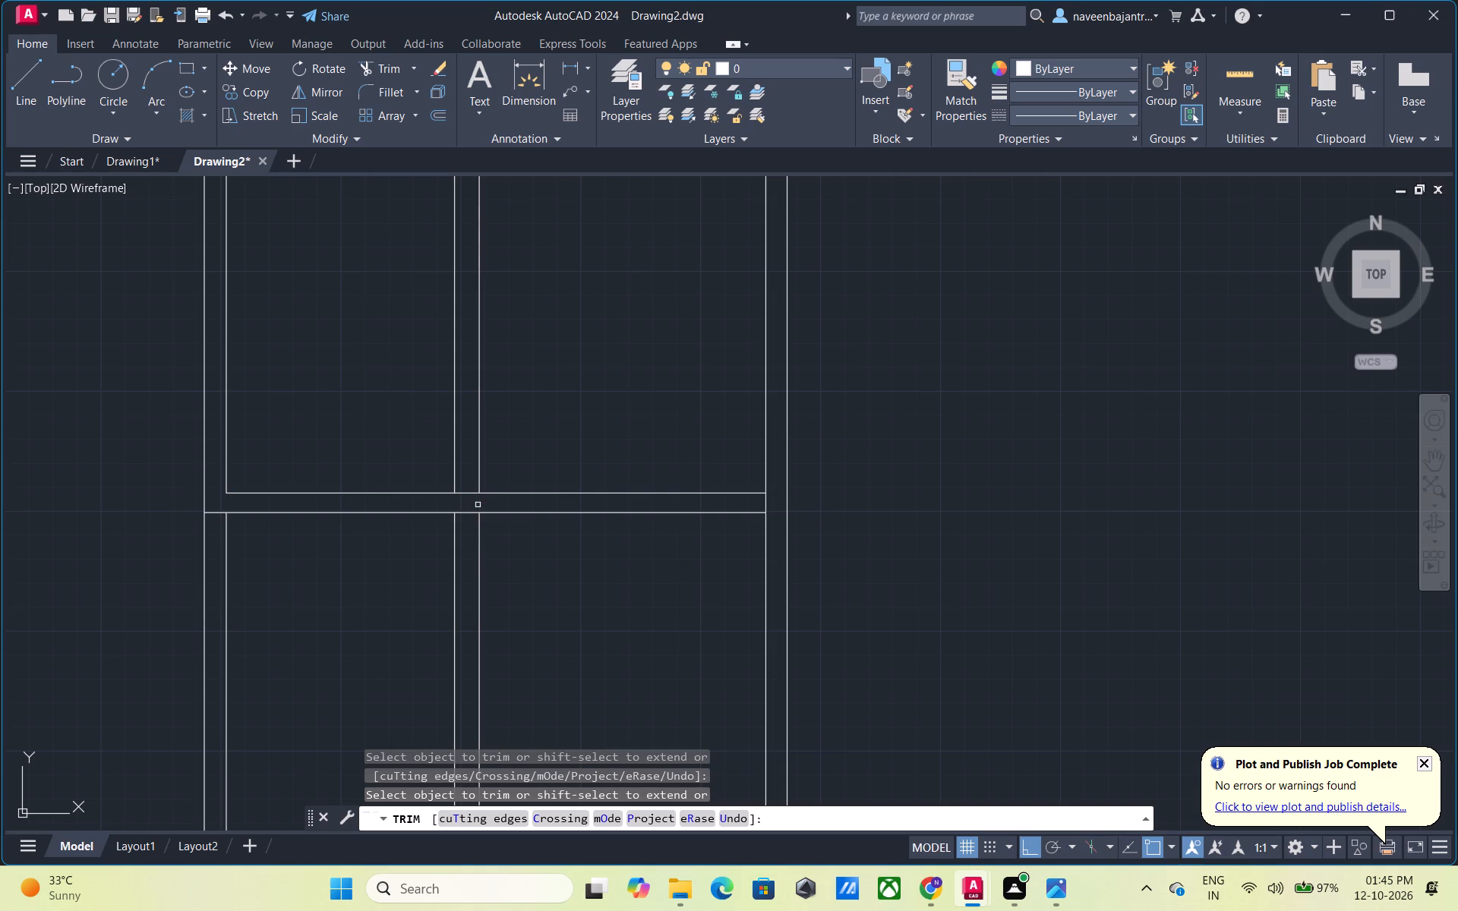
{"action": "left_click", "coordinate": [469, 495]}
Trim away the partition's right line and the right outer wall's inner line below the third cross wall's upper edge.
{"action": "left_click", "coordinate": [481, 573]}
{"action": "scroll", "coordinate": [481, 573], "scroll_direction": "down", "scroll_amount": 3}
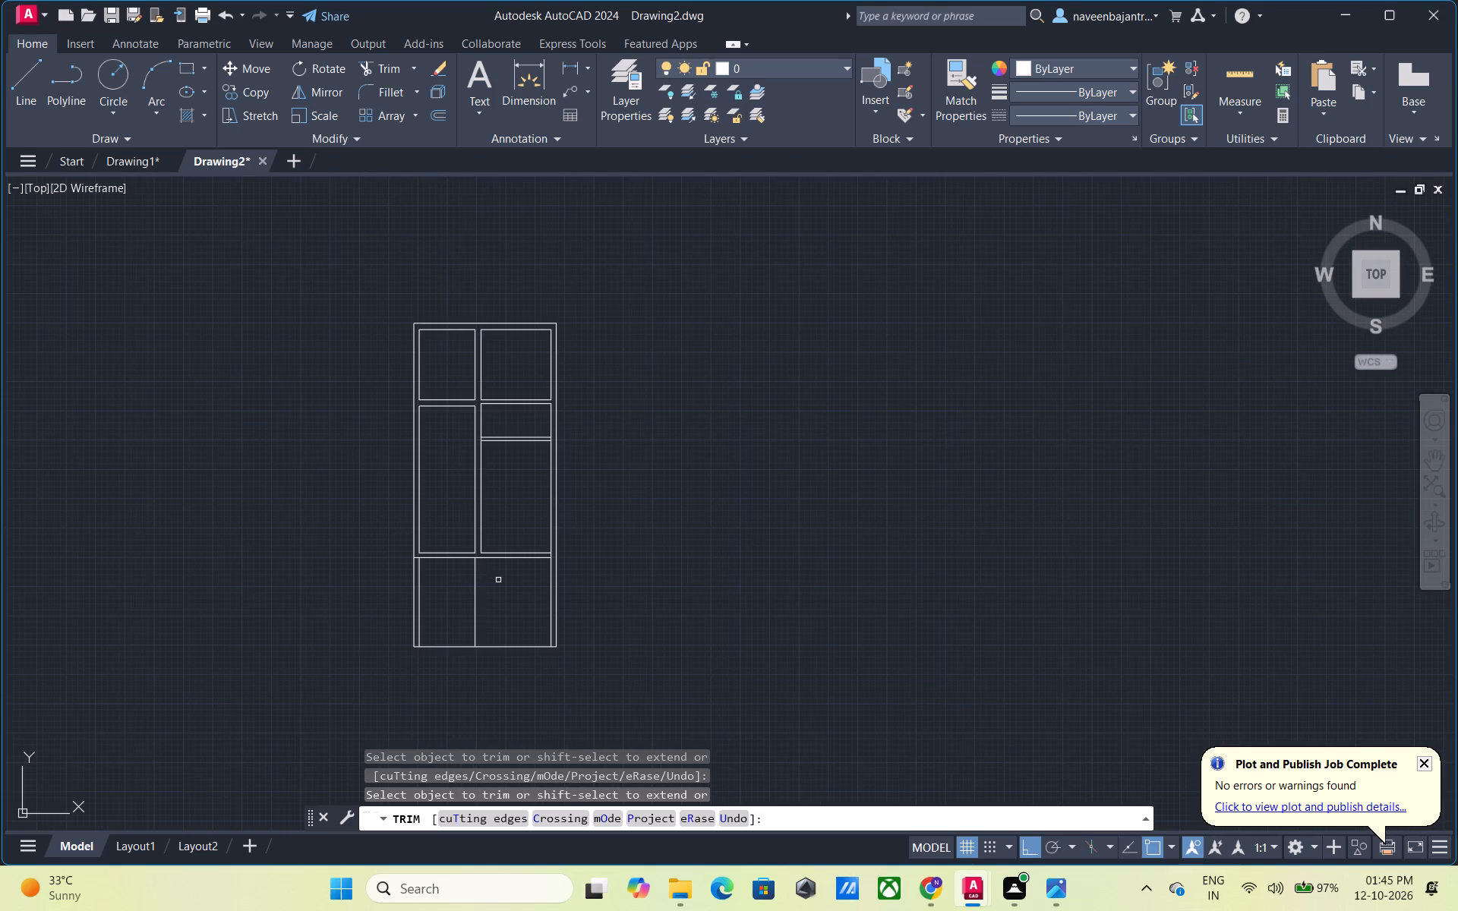
{"action": "scroll", "coordinate": [499, 580], "scroll_direction": "up", "scroll_amount": 2}
{"action": "left_click", "coordinate": [626, 592]}
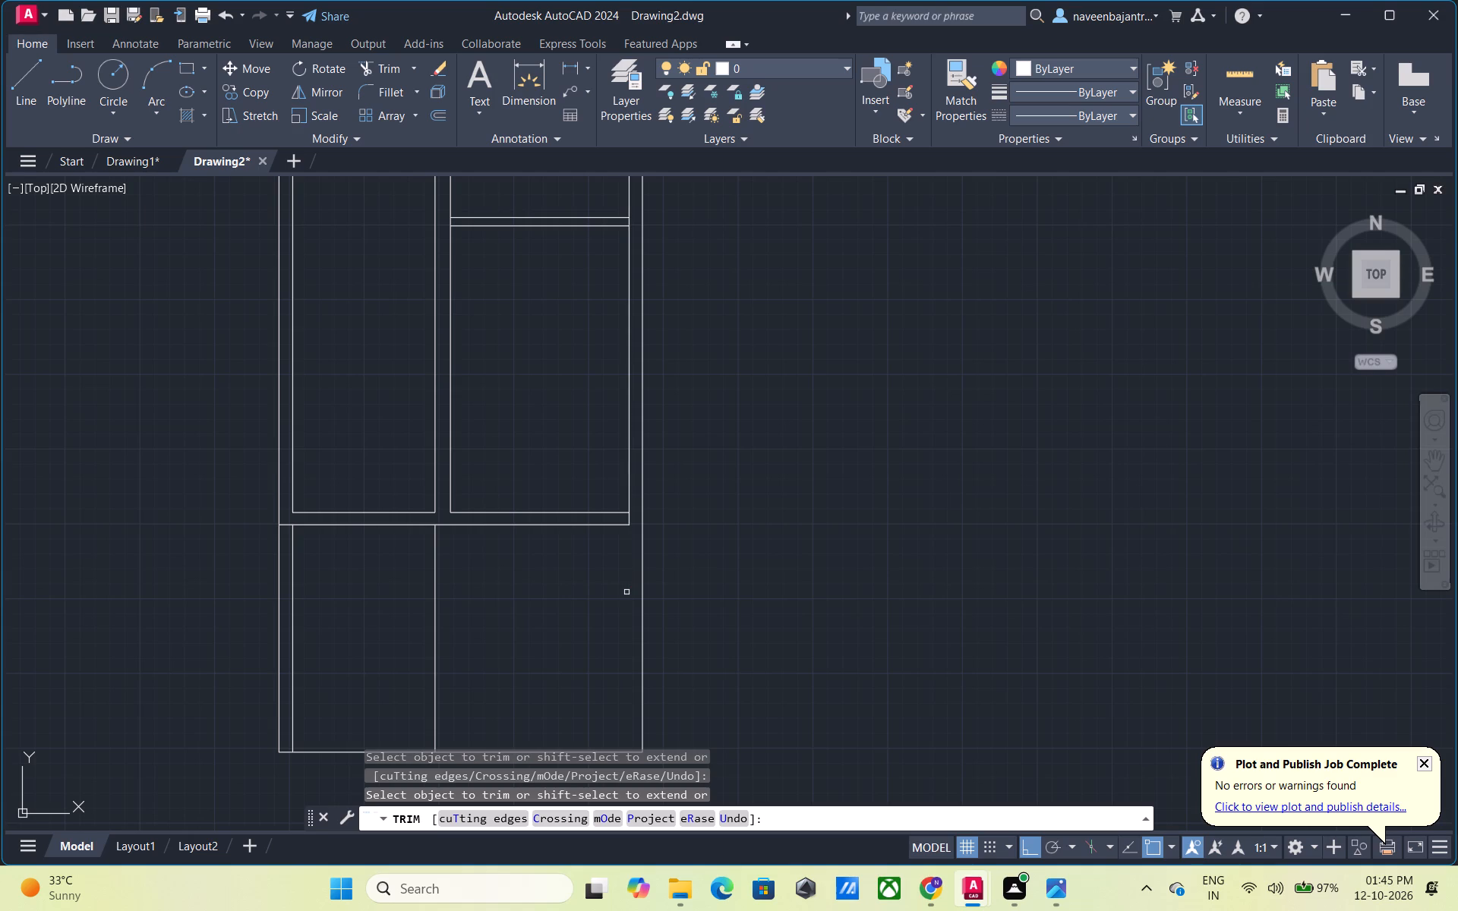
{"action": "left_click", "coordinate": [629, 519]}
Trim the partition and right outer wall lines crossing both ends of the second cross wall in the right room.
{"action": "scroll", "coordinate": [589, 566], "scroll_direction": "down", "scroll_amount": 1}
{"action": "middle_click_drag", "start_coordinate": [569, 410], "coordinate": [529, 539]}
{"action": "scroll", "coordinate": [434, 502], "scroll_direction": "up", "scroll_amount": 3}
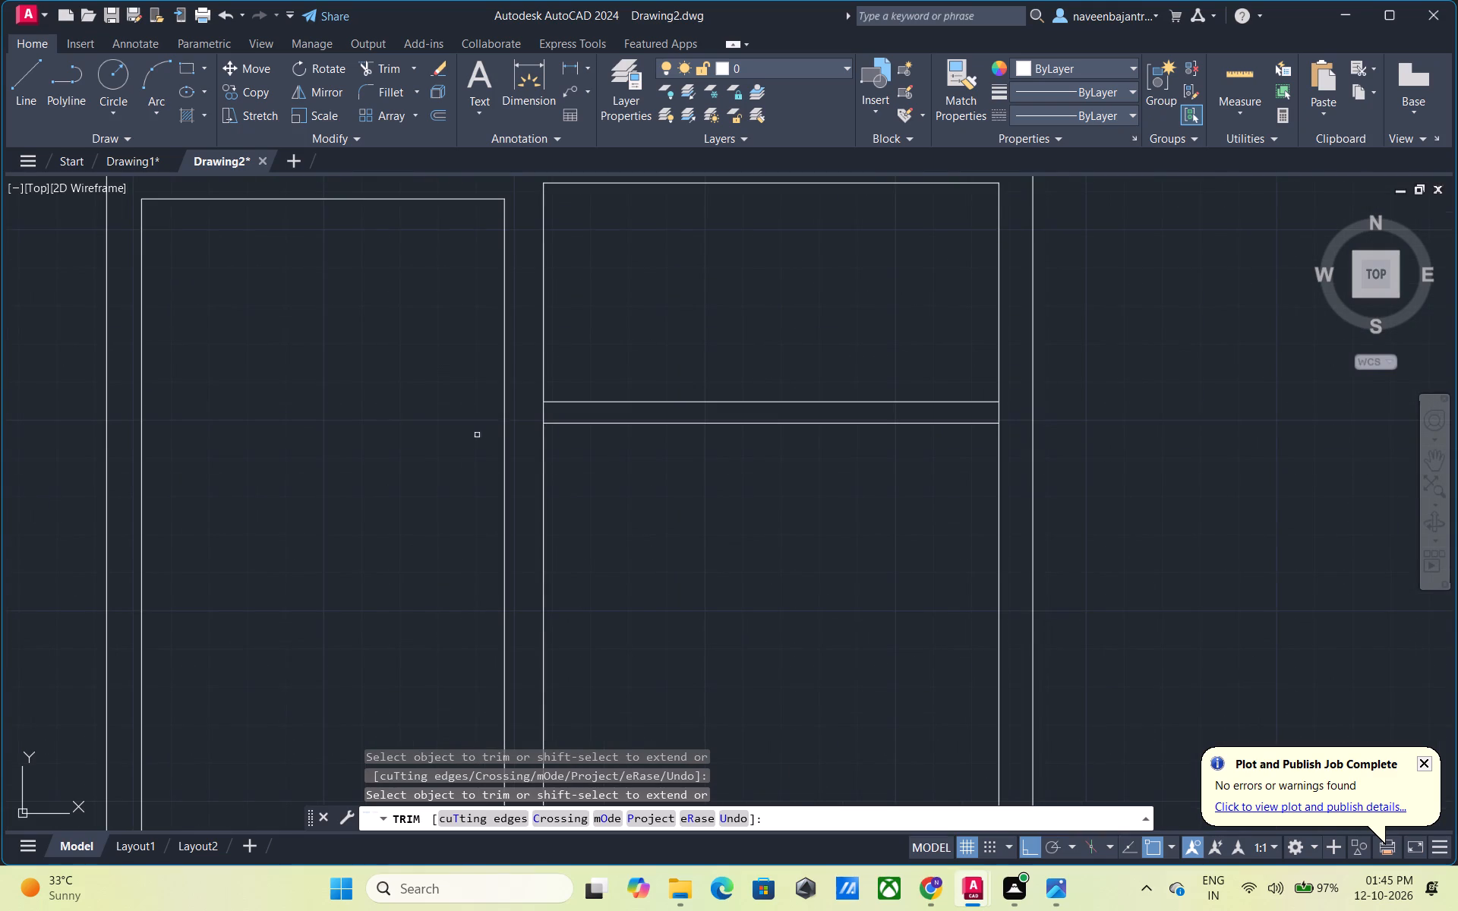
{"action": "left_click", "coordinate": [544, 411]}
{"action": "left_click", "coordinate": [1000, 409]}
{"action": "scroll", "coordinate": [994, 415], "scroll_direction": "down", "scroll_amount": 3}
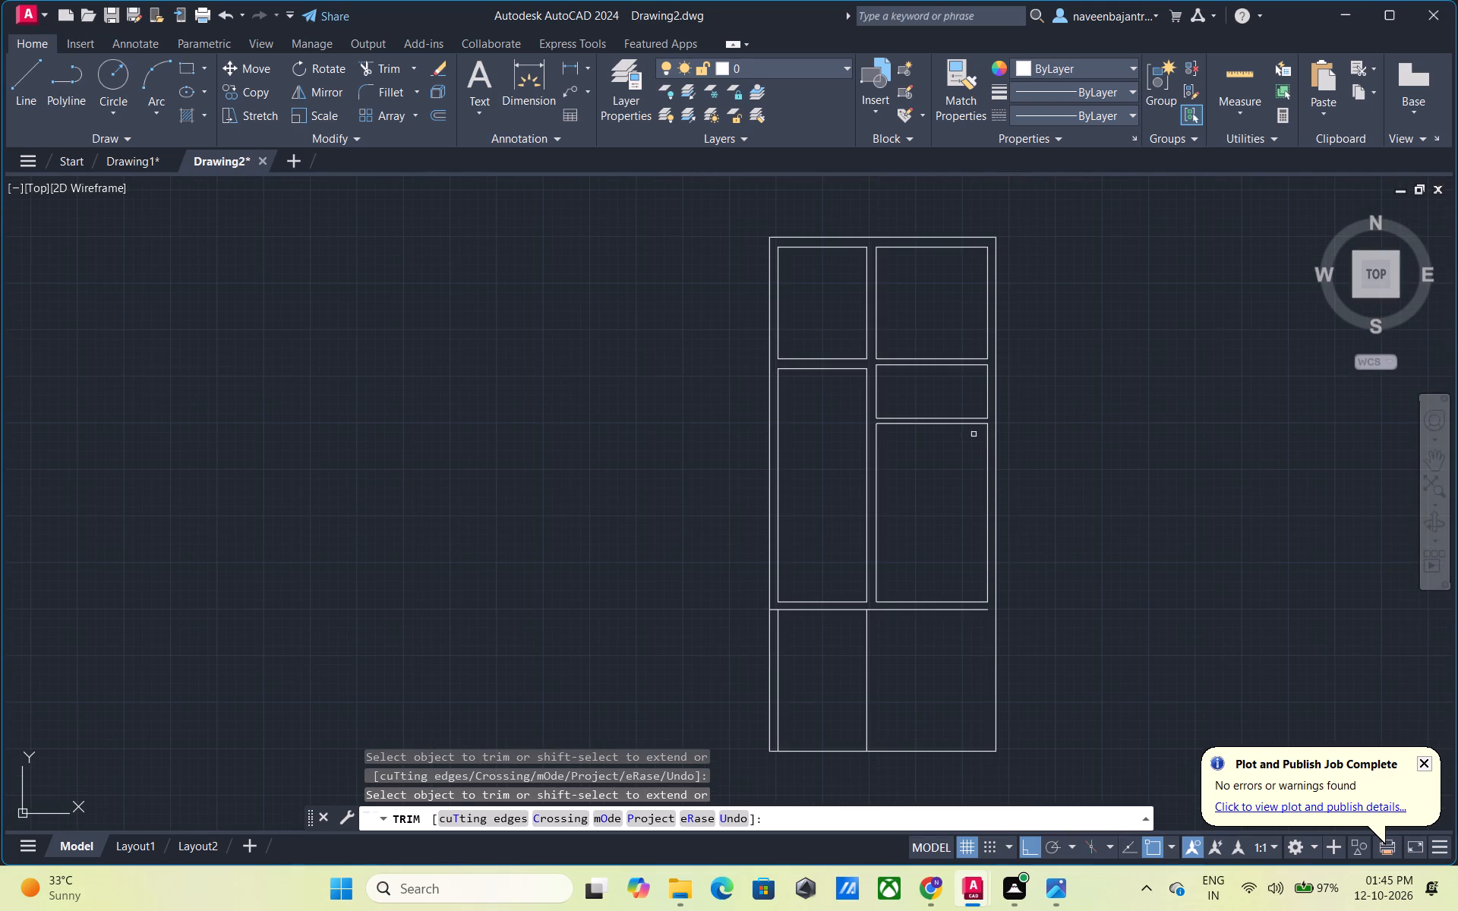
{"action": "middle_click_drag", "start_coordinate": [942, 487], "coordinate": [819, 490]}
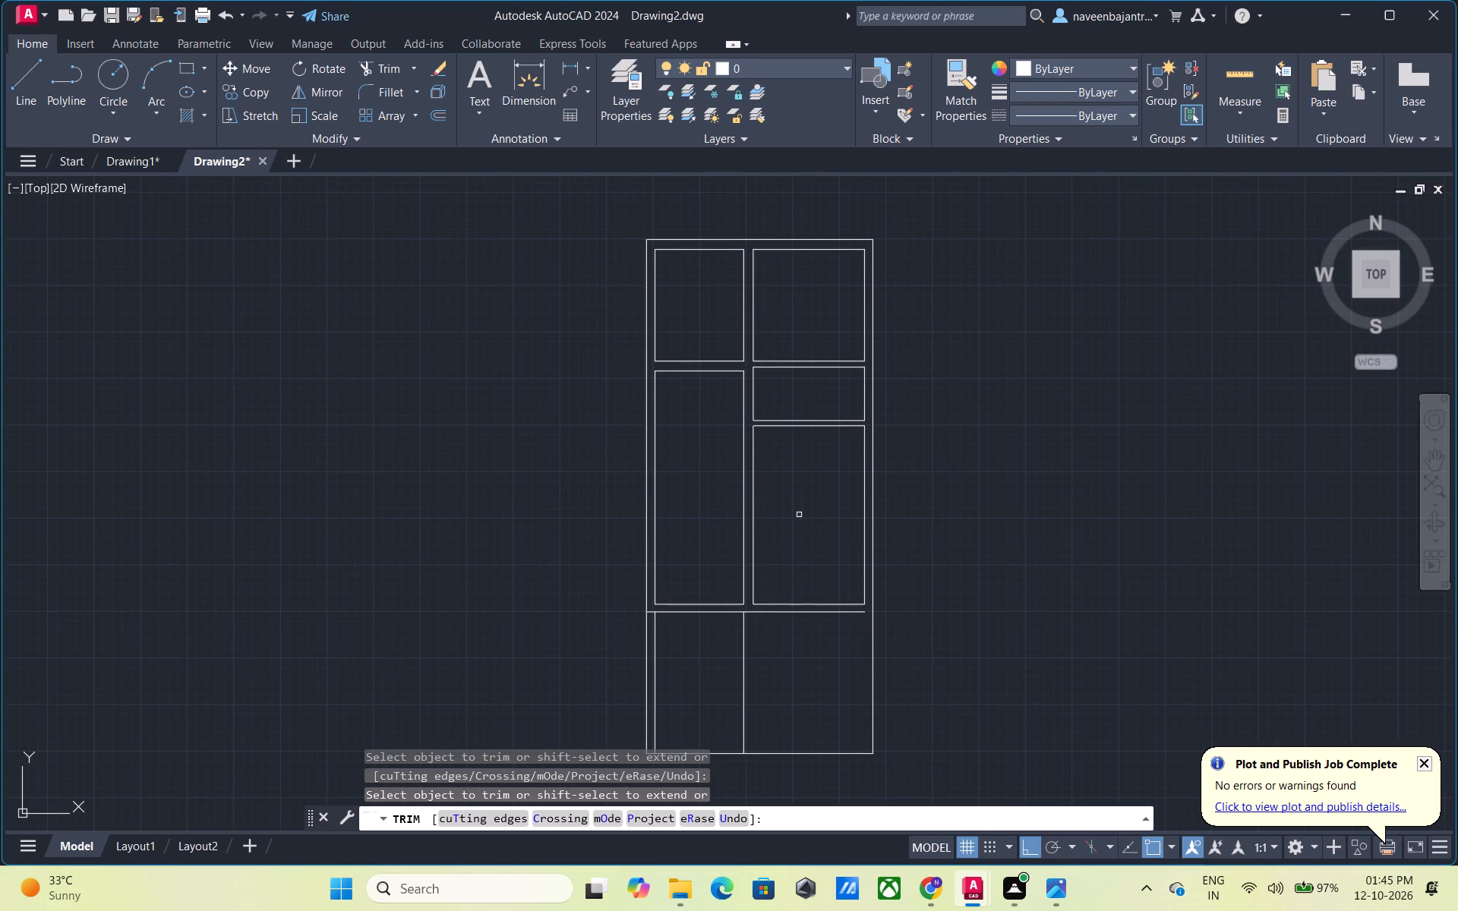
{"action": "middle_click_drag", "start_coordinate": [799, 515], "coordinate": [710, 473]}
{"action": "scroll", "coordinate": [710, 473], "scroll_direction": "up", "scroll_amount": 1}
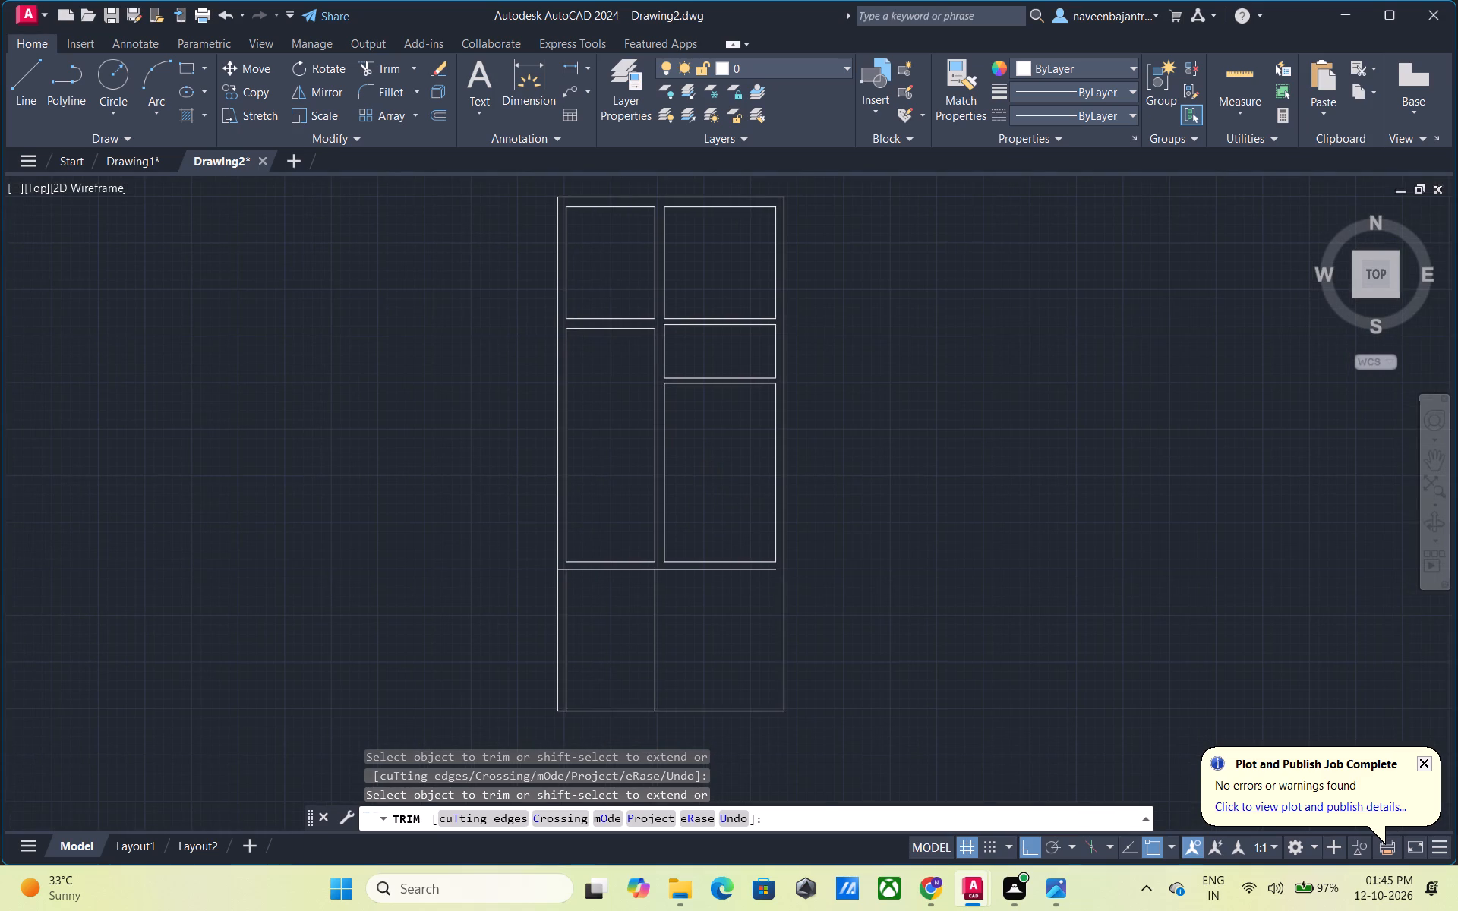
{"action": "key", "text": "Escape"}
Extend the third cross wall's lower edge with a line through the right outer wall, trimming the overhang at its outer face.
{"action": "type", "text": "L"}
{"action": "key", "text": "space"}
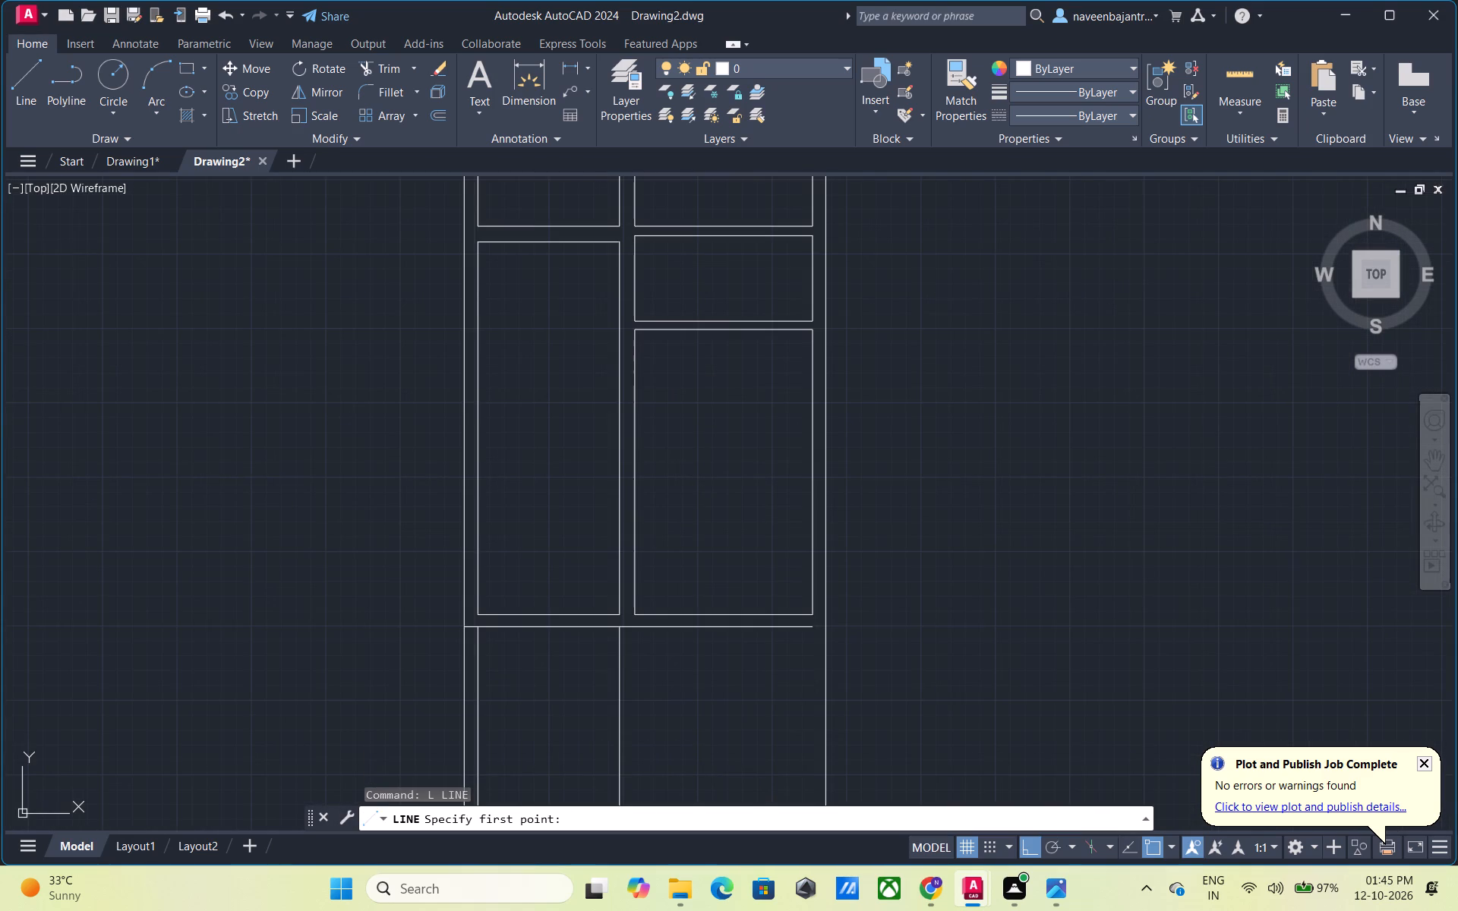
{"action": "left_click", "coordinate": [809, 629]}
{"action": "left_click", "coordinate": [907, 635]}
{"action": "key", "text": "Escape"}
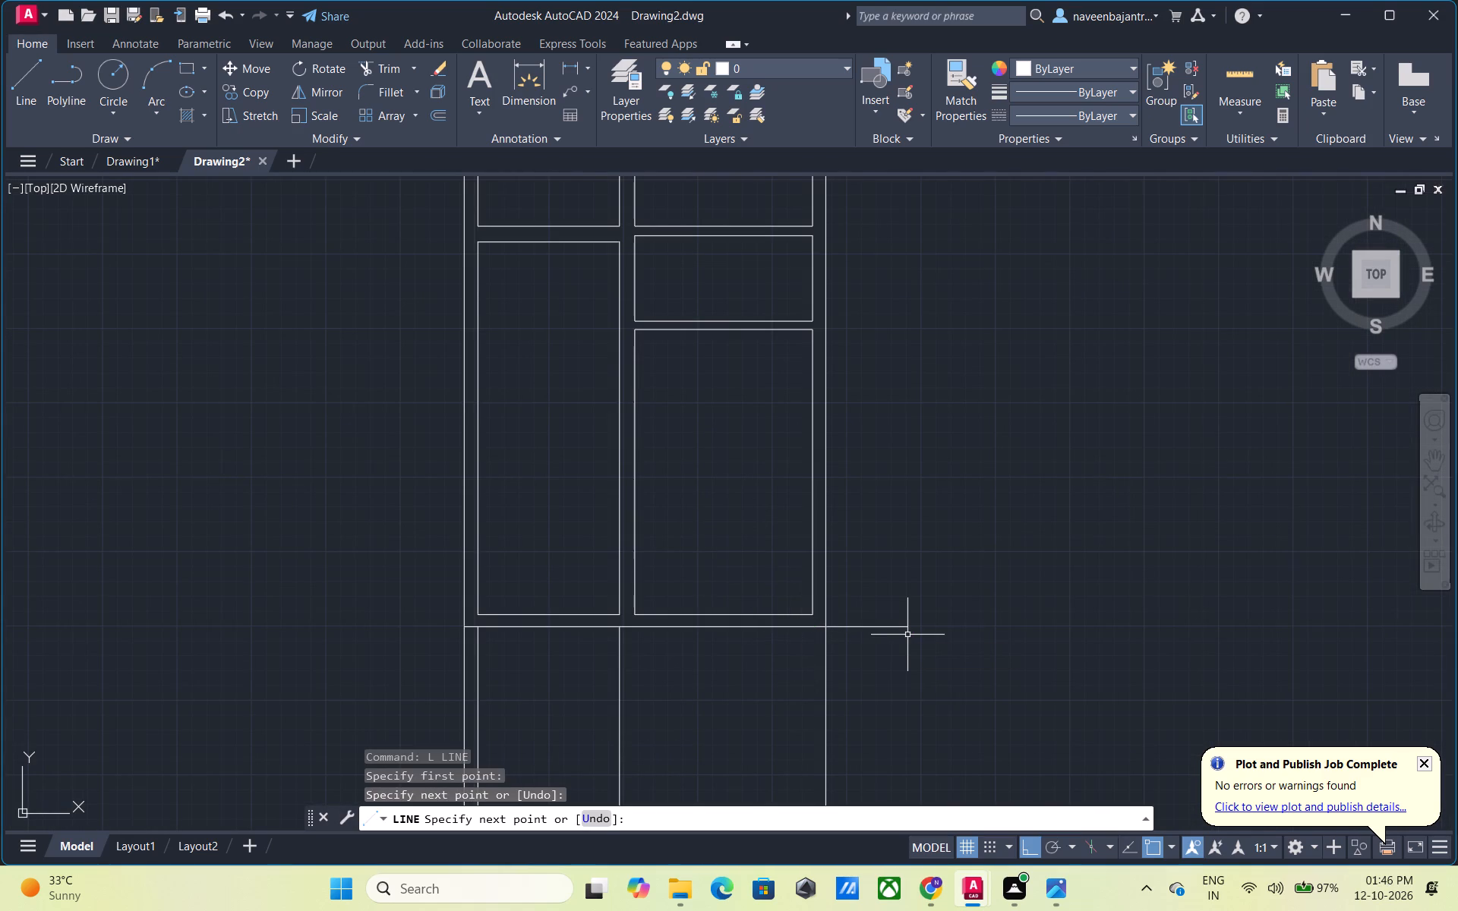
{"action": "type", "text": "TR"}
{"action": "key", "text": "space"}
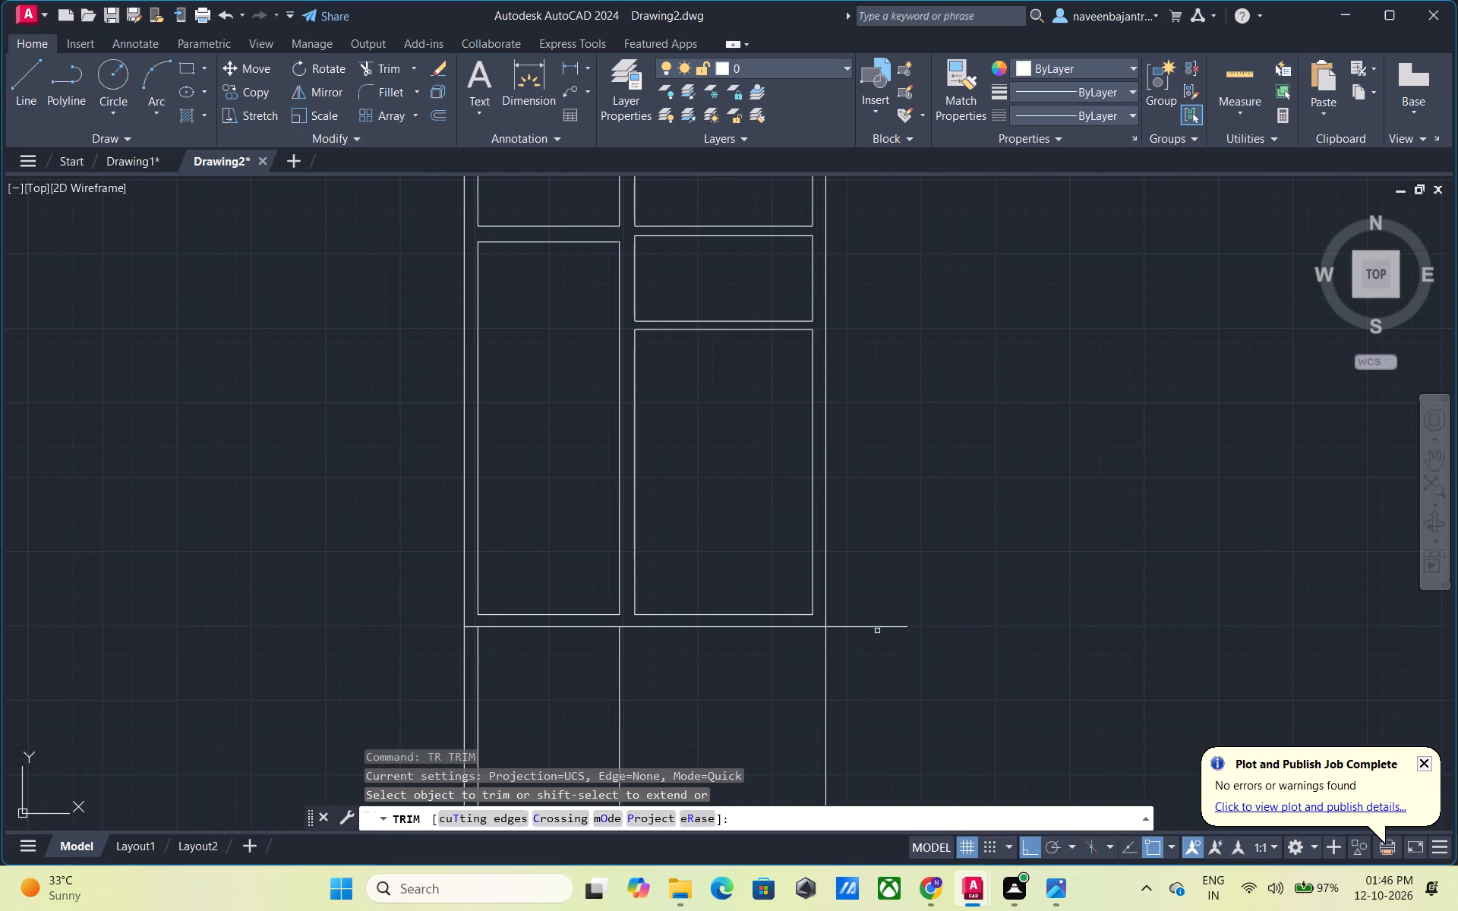
{"action": "left_click", "coordinate": [862, 626]}
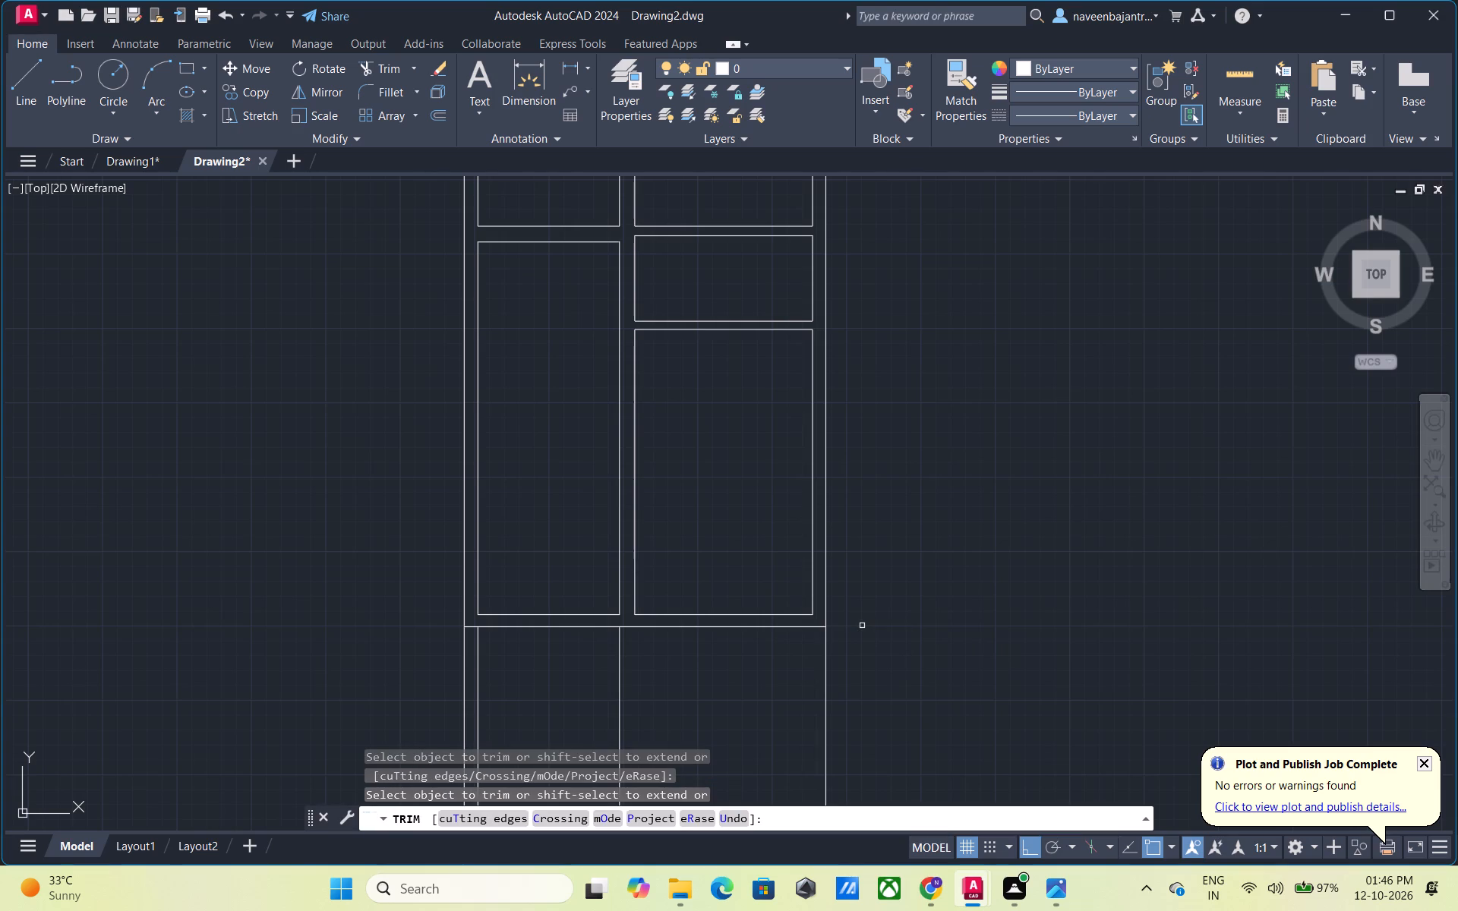
{"action": "scroll", "coordinate": [862, 626], "scroll_direction": "down", "scroll_amount": 1}
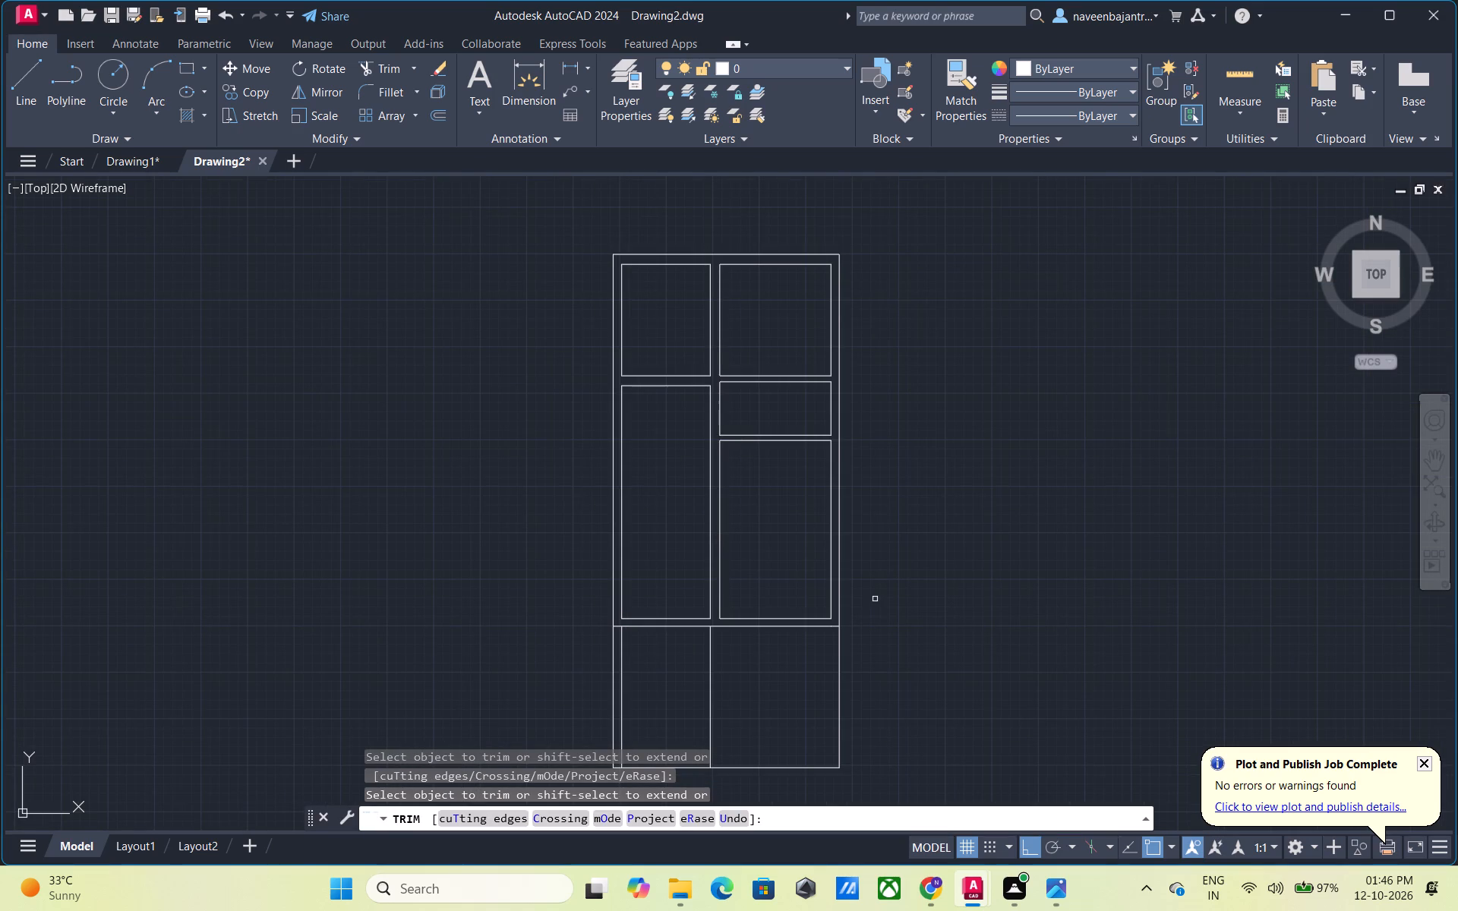
{"action": "middle_click", "coordinate": [875, 599]}
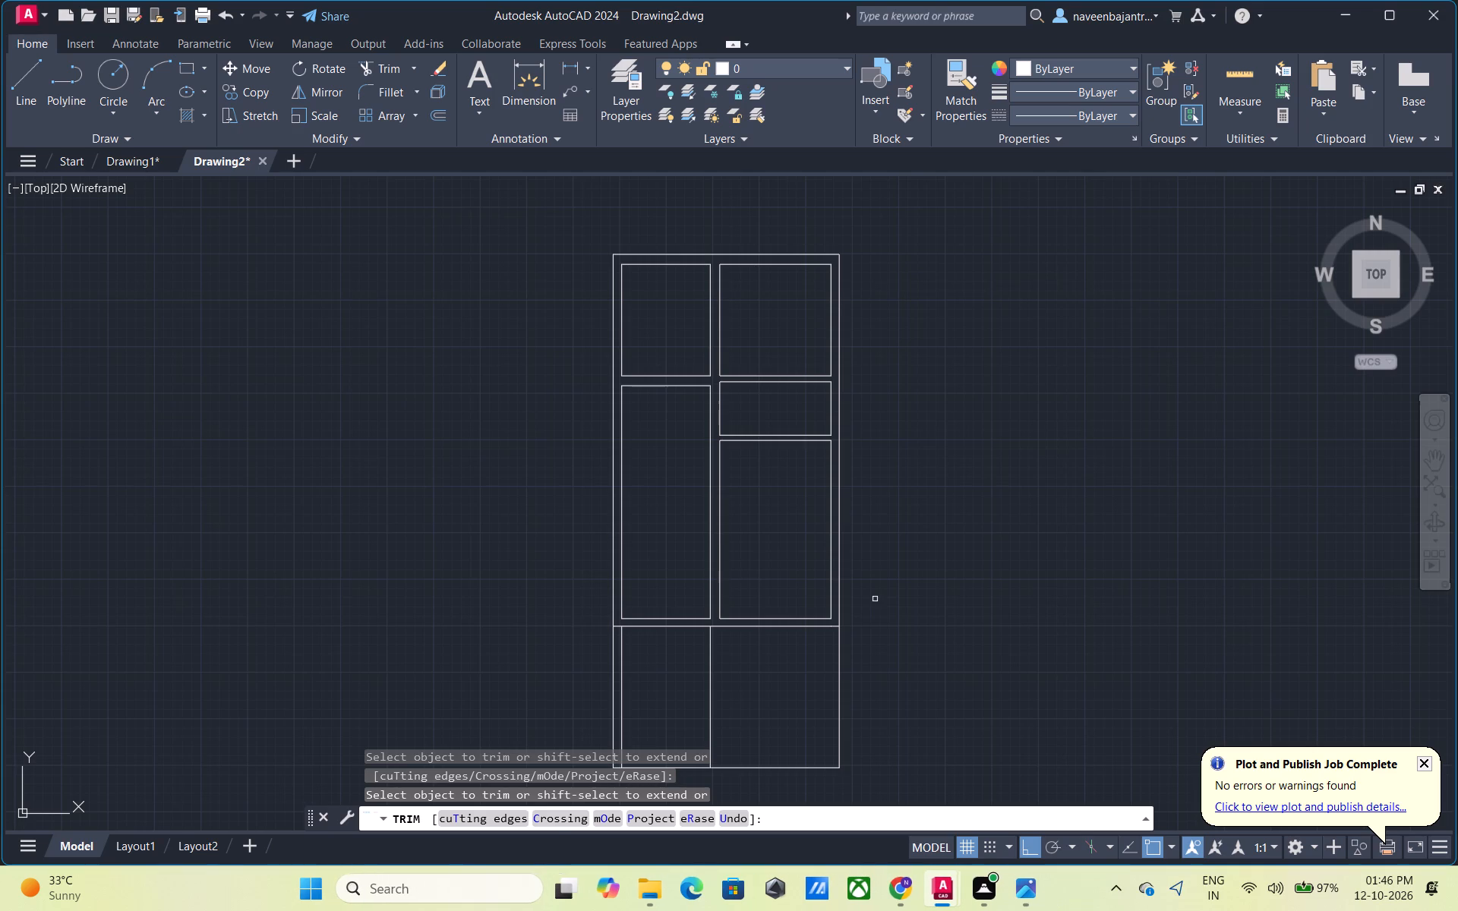
{"action": "middle_click_drag", "start_coordinate": [875, 605], "coordinate": [900, 528]}
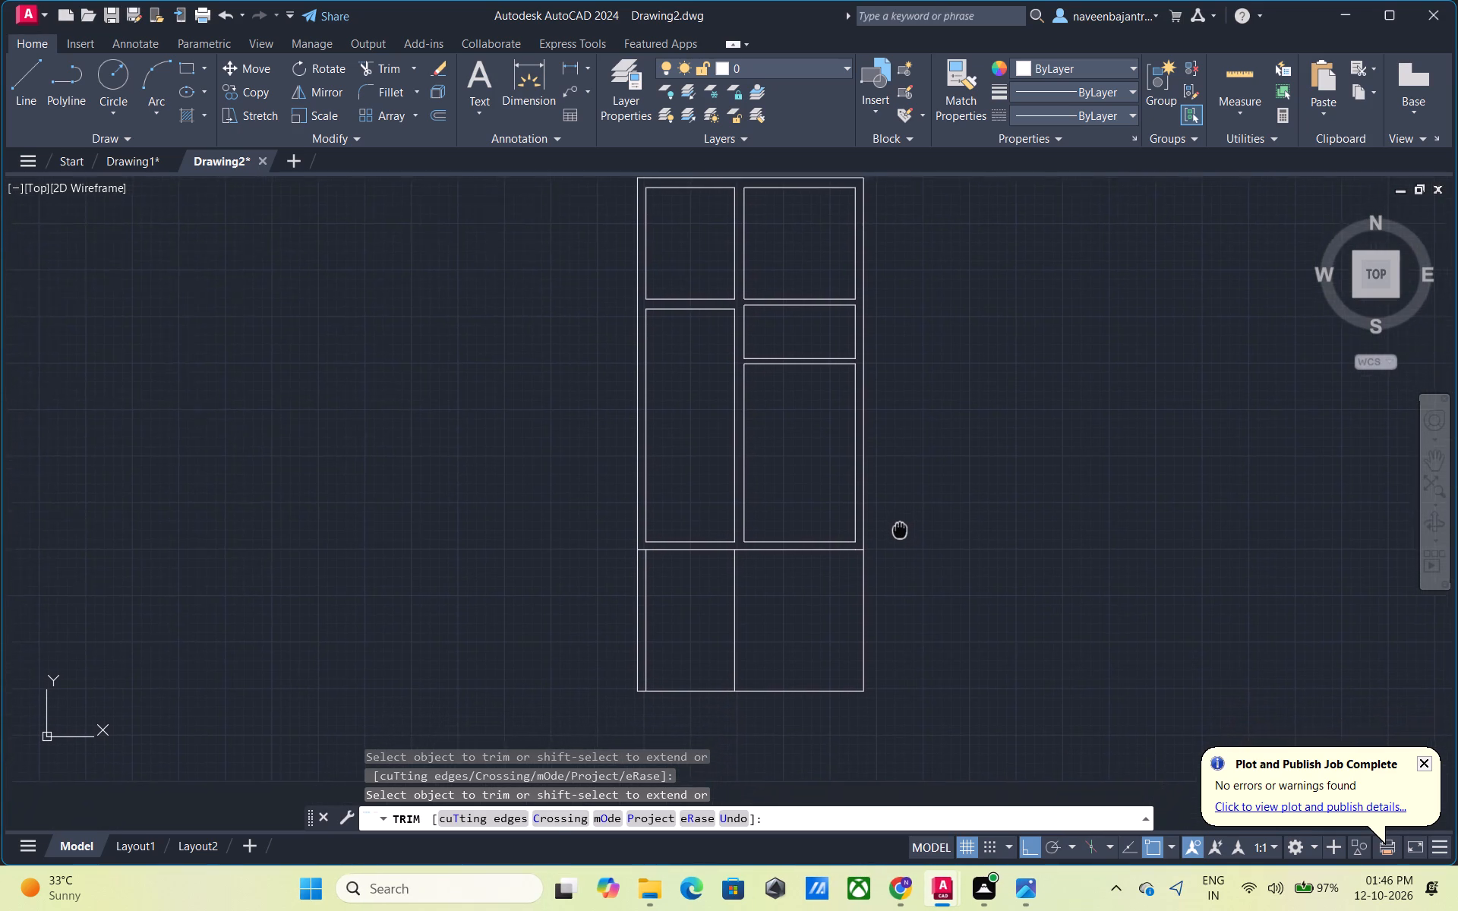
{"action": "middle_click_drag", "start_coordinate": [900, 528], "coordinate": [910, 515]}
{"action": "key", "text": "Escape"}
{"action": "scroll", "coordinate": [895, 543], "scroll_direction": "up", "scroll_amount": 2}
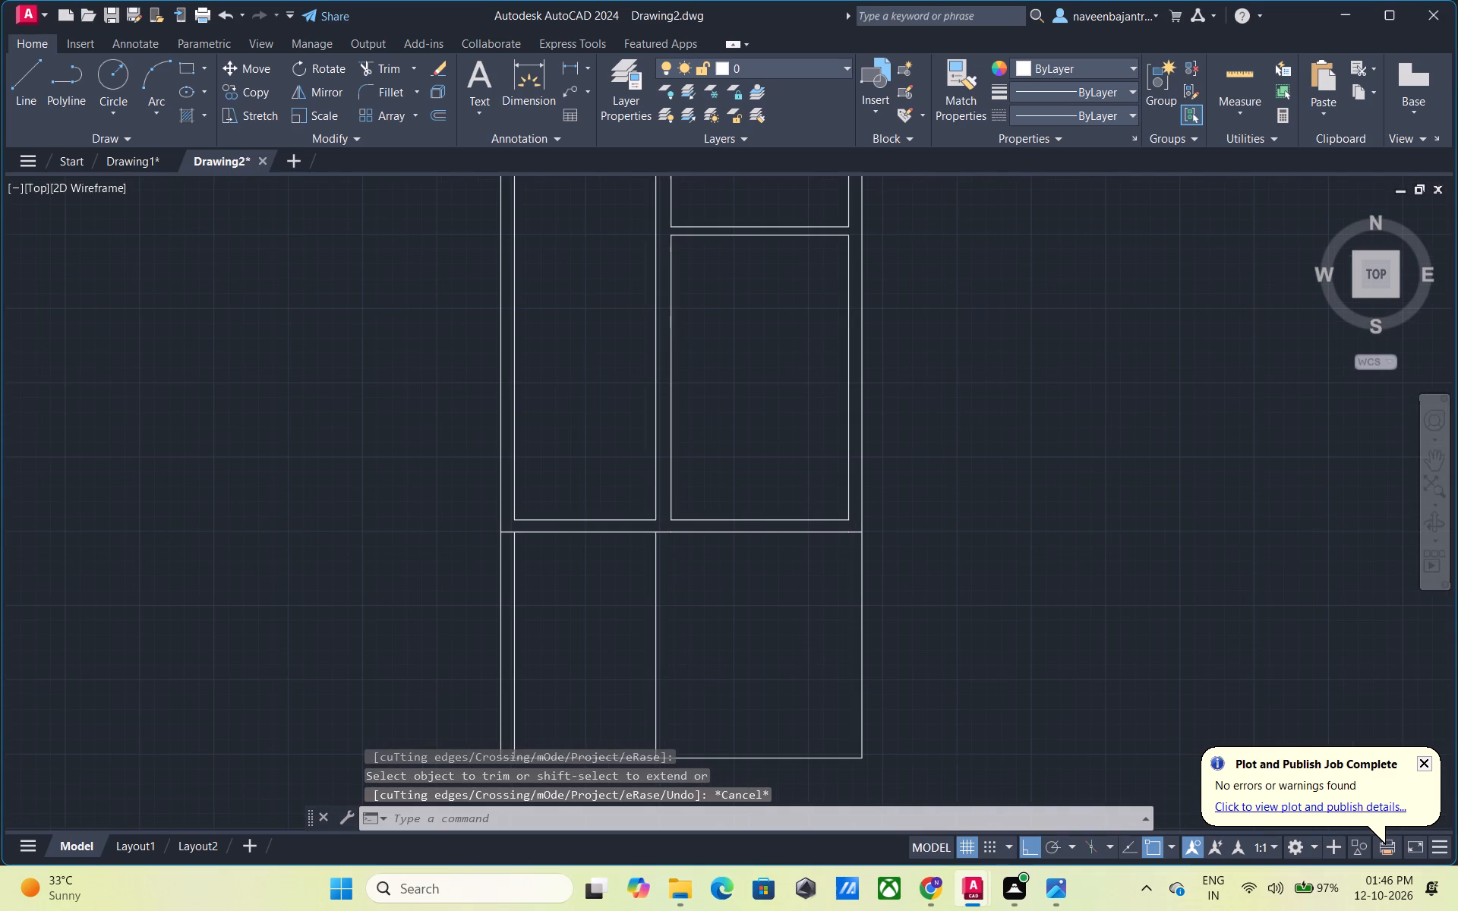
Draw a short line along the central partition's left face, joining the upper and lower edges of the third cross wall.
{"action": "scroll", "coordinate": [895, 543], "scroll_direction": "up", "scroll_amount": 1}
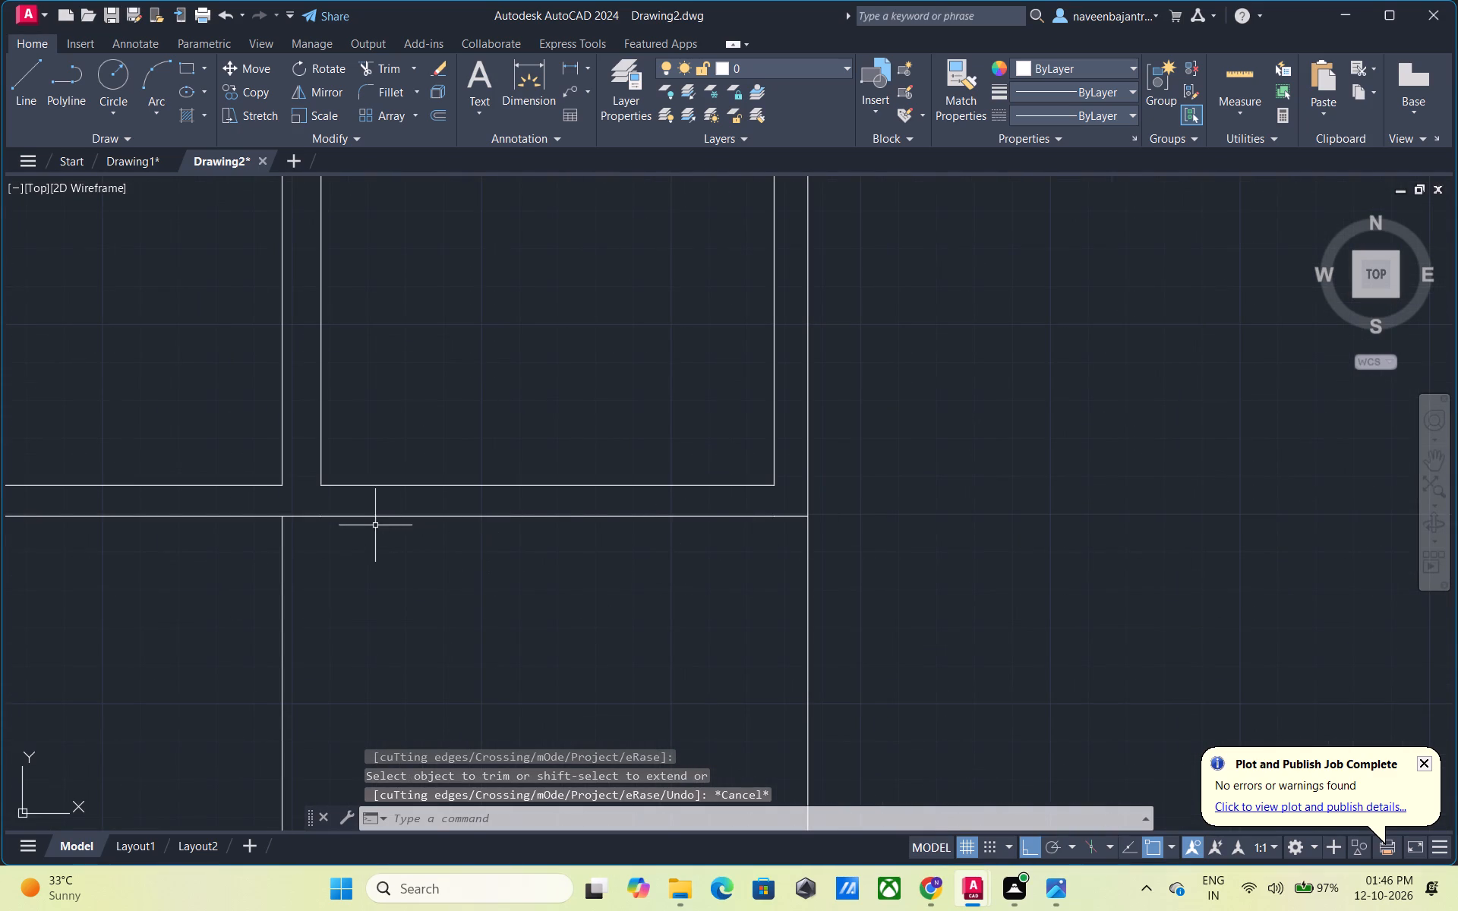
{"action": "type", "text": "L"}
{"action": "key", "text": "space"}
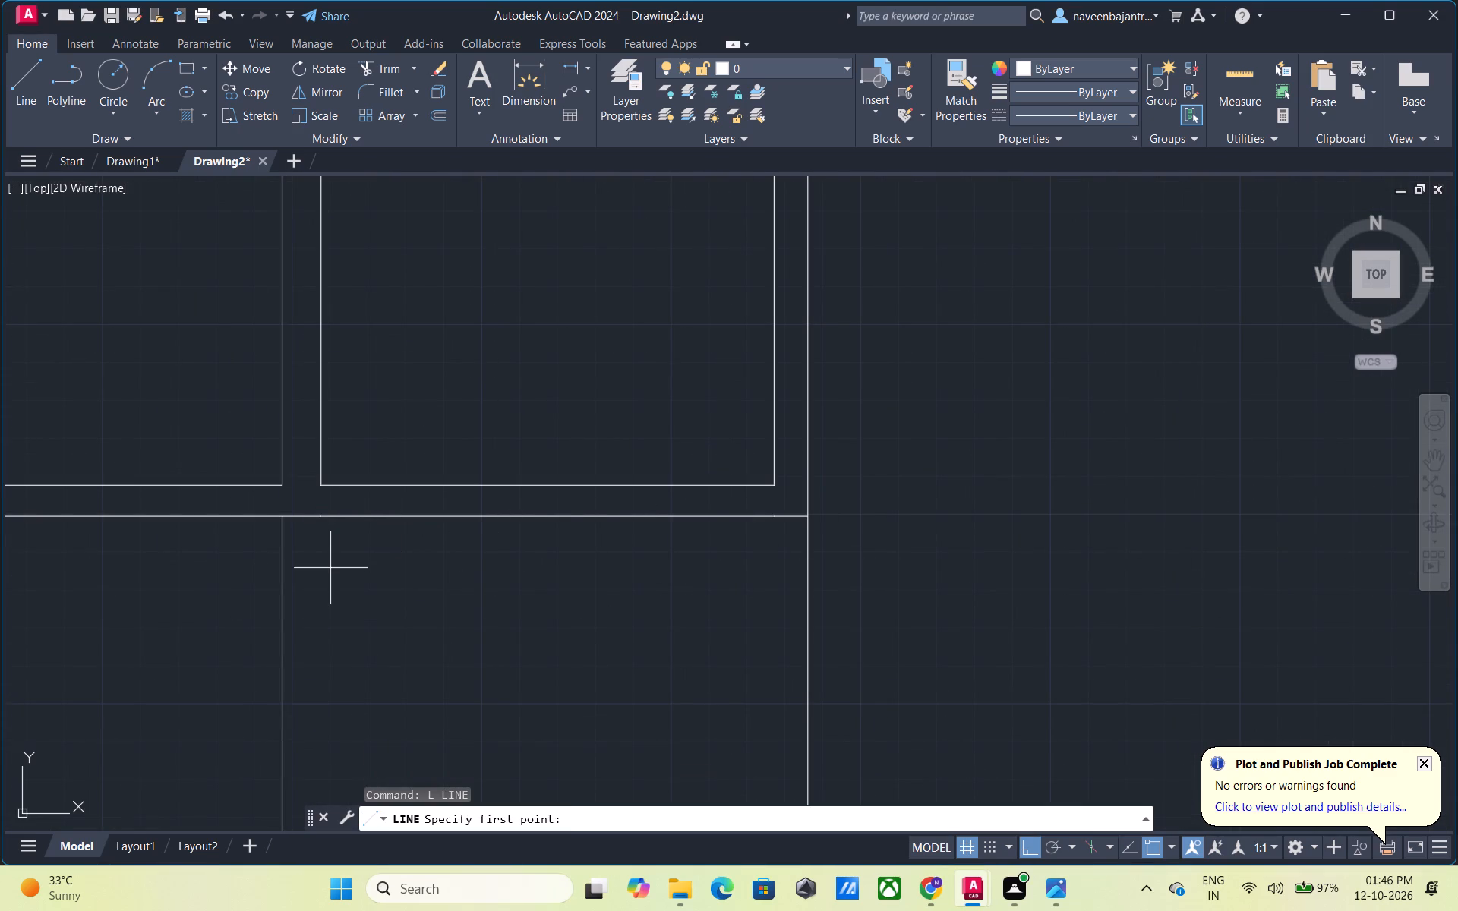
{"action": "middle_click_drag", "start_coordinate": [330, 568], "coordinate": [493, 521]}
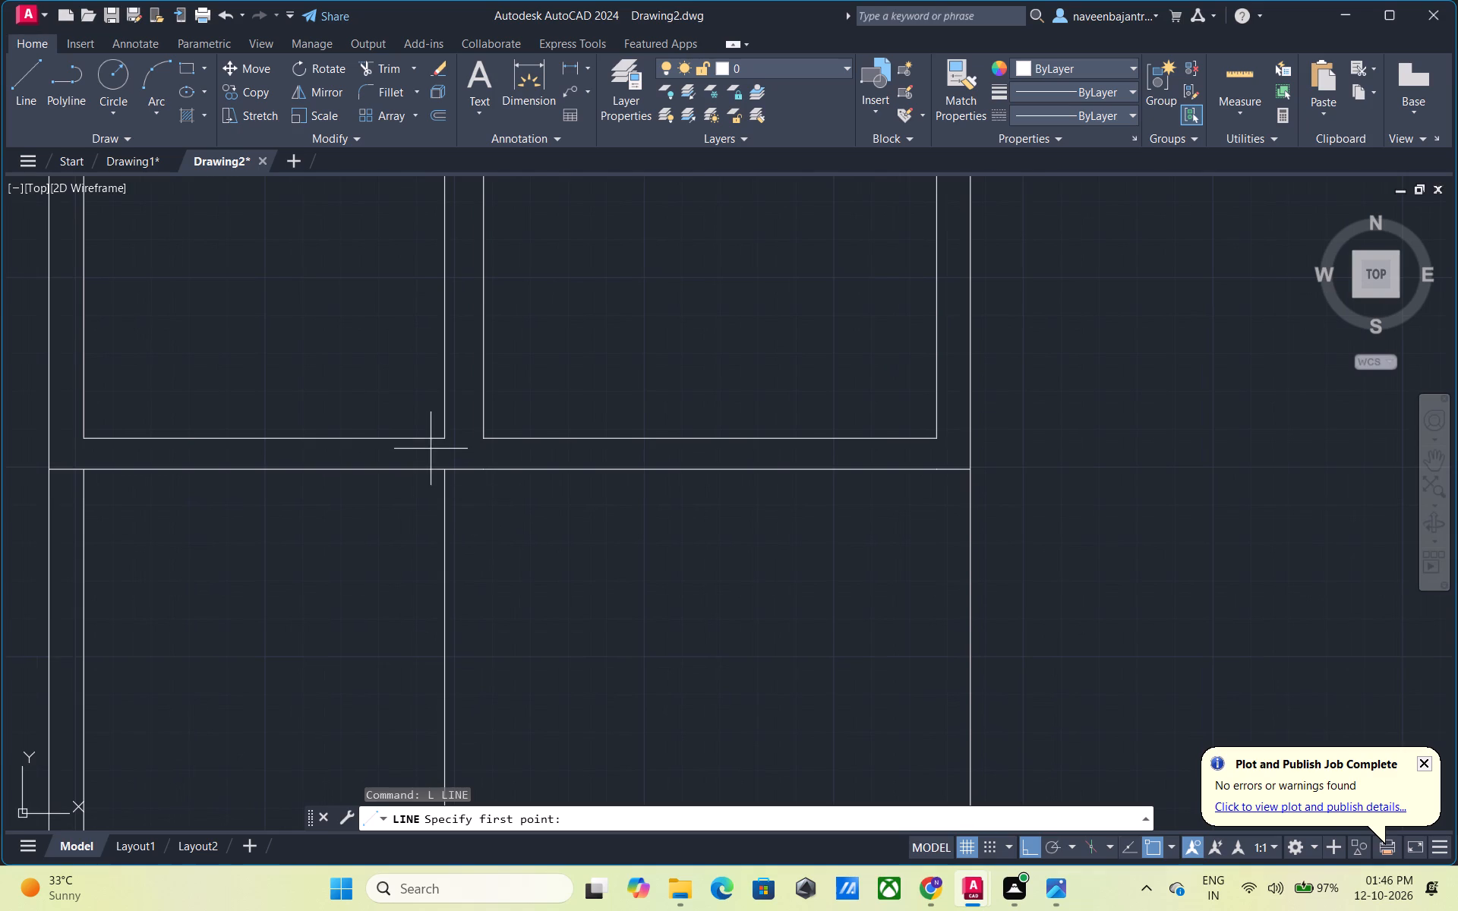
{"action": "left_click", "coordinate": [449, 441]}
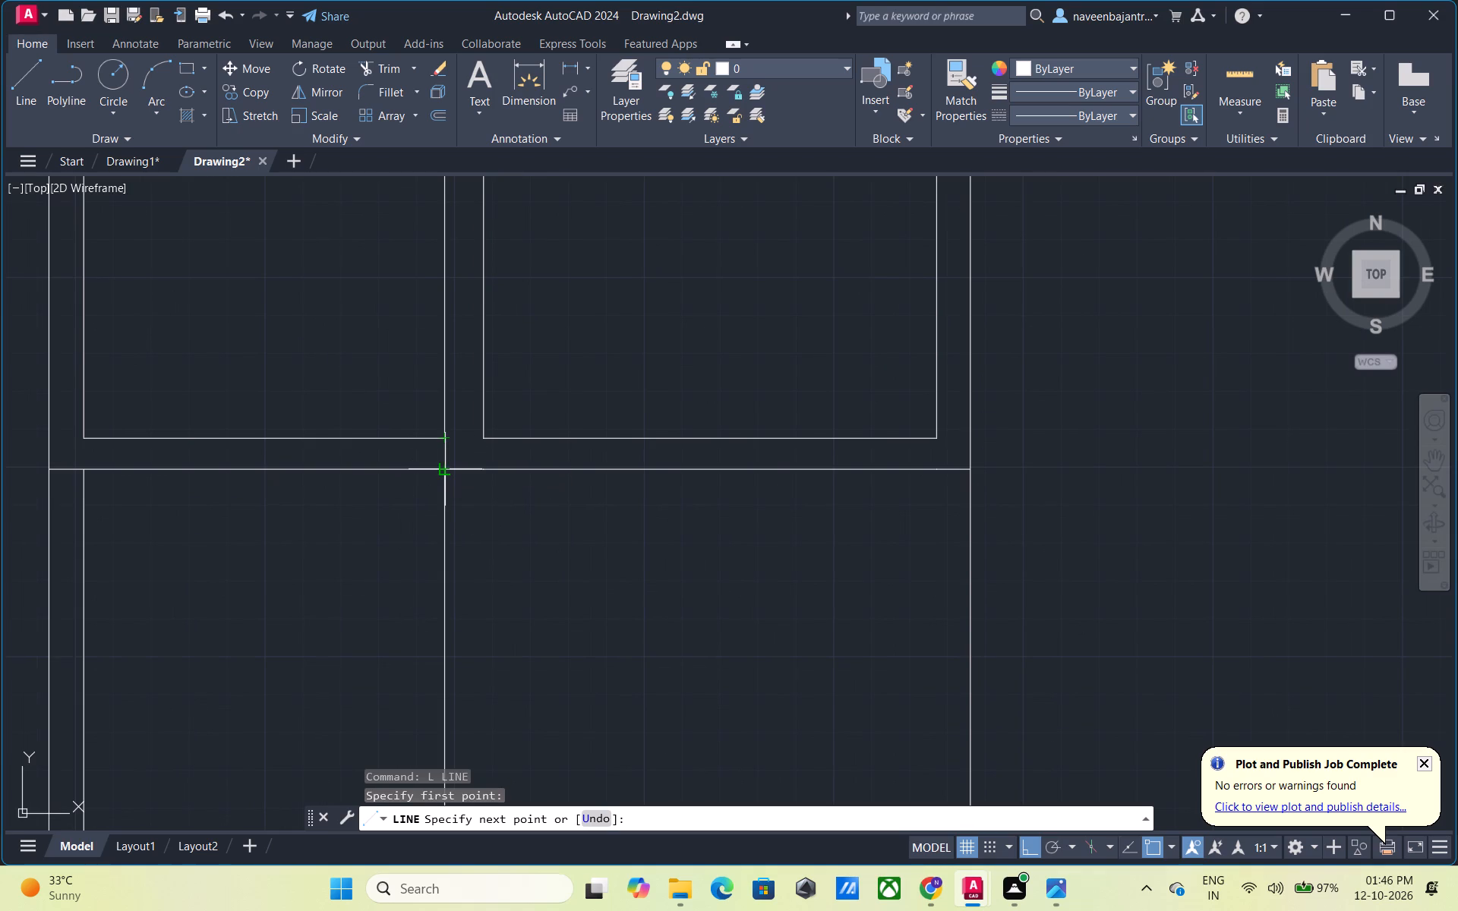
{"action": "left_click", "coordinate": [447, 468]}
{"action": "key", "text": "Escape"}
{"action": "scroll", "coordinate": [495, 521], "scroll_direction": "down", "scroll_amount": 4}
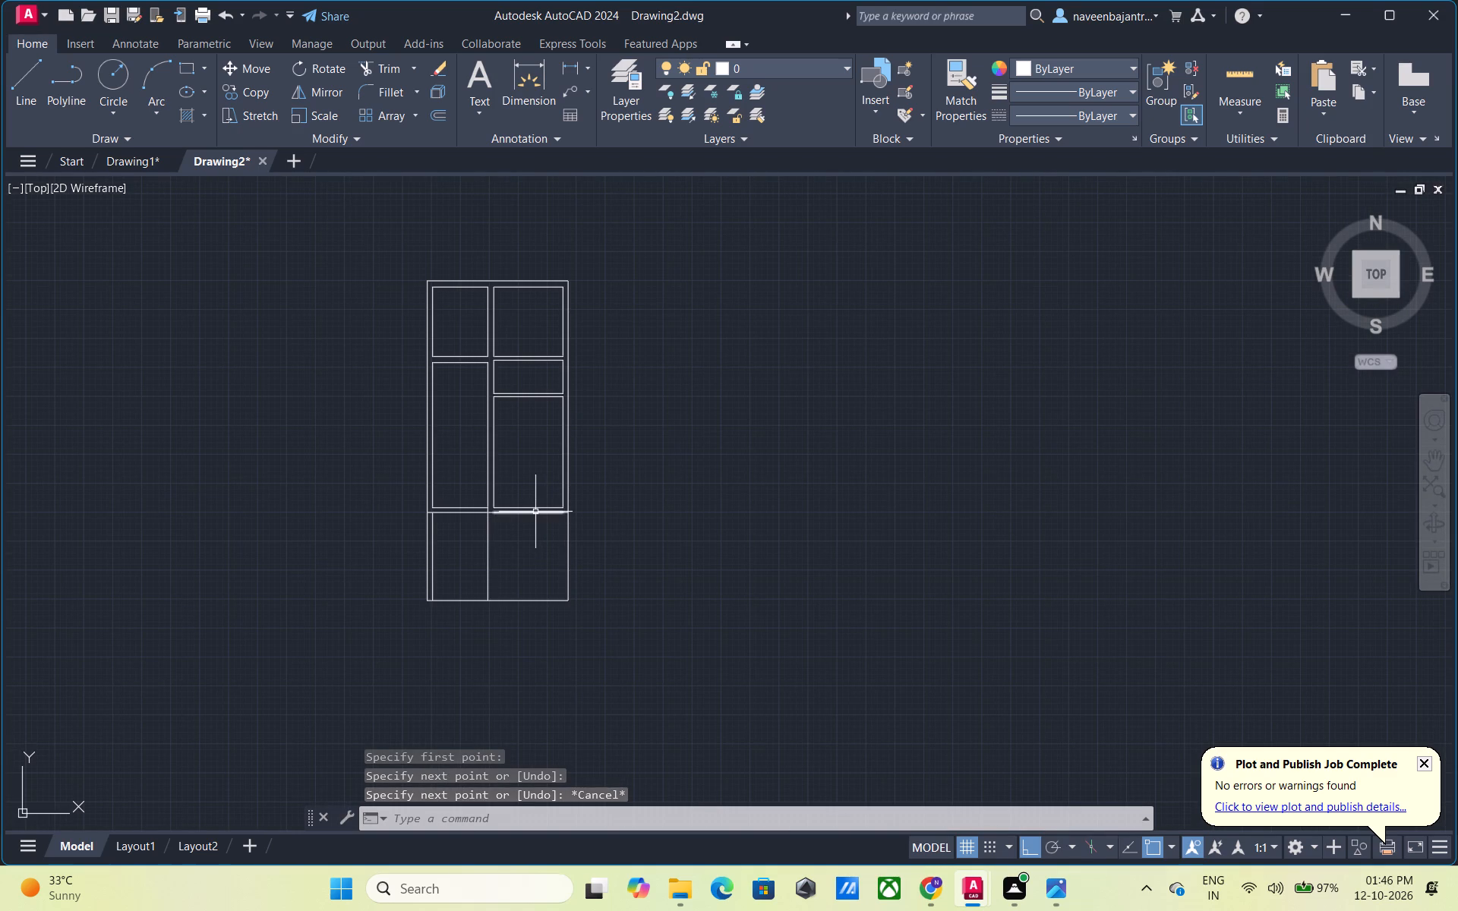
{"action": "key", "text": "Escape"}
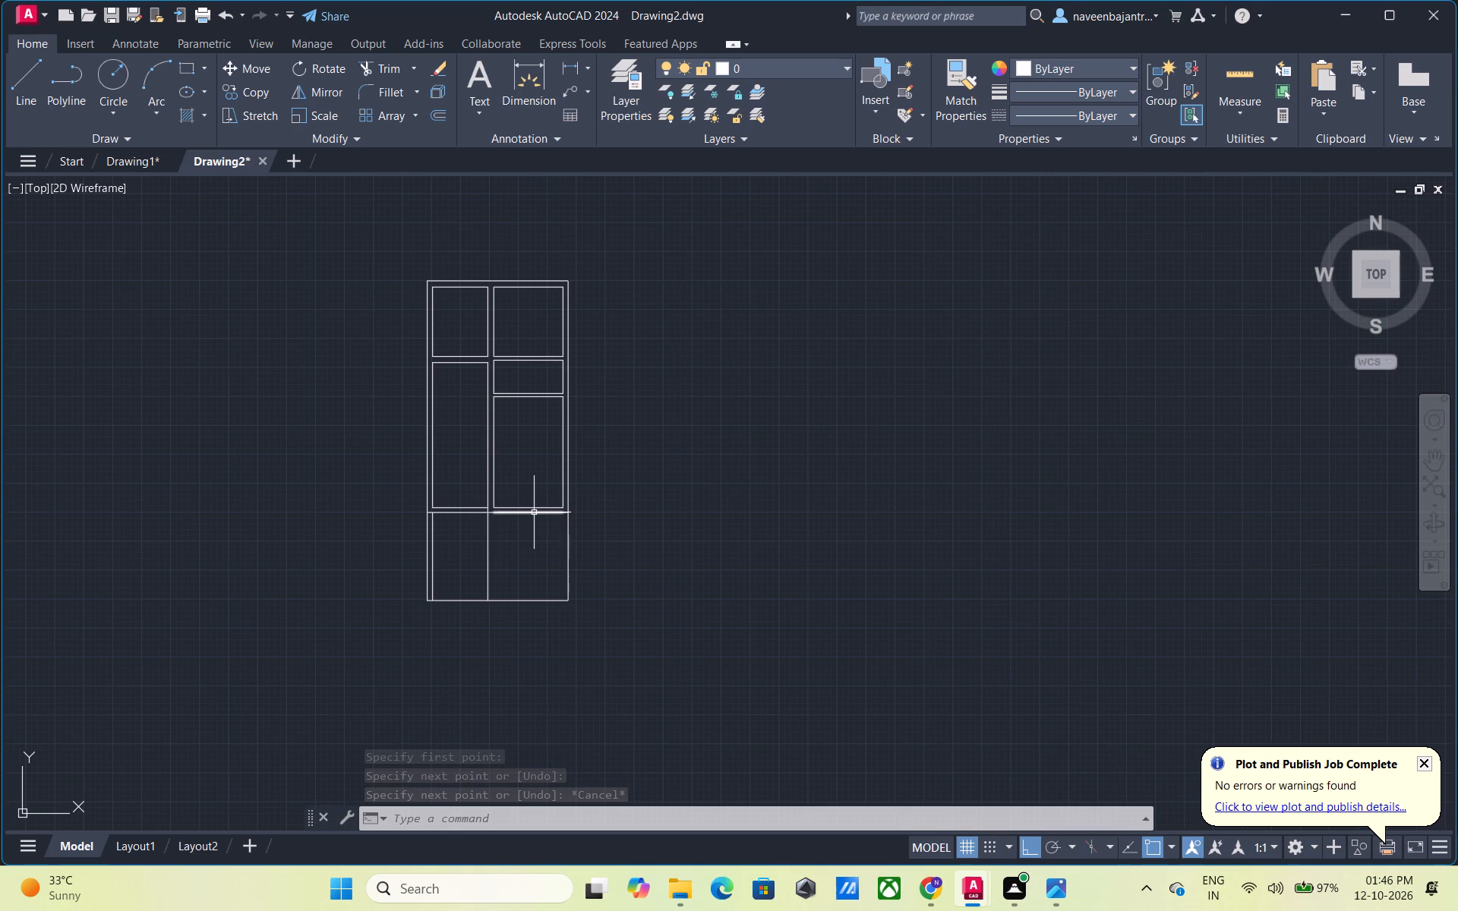
Trim away the left outer wall's inner line below the third cross wall.
{"action": "type", "text": "TR"}
{"action": "key", "text": "space"}
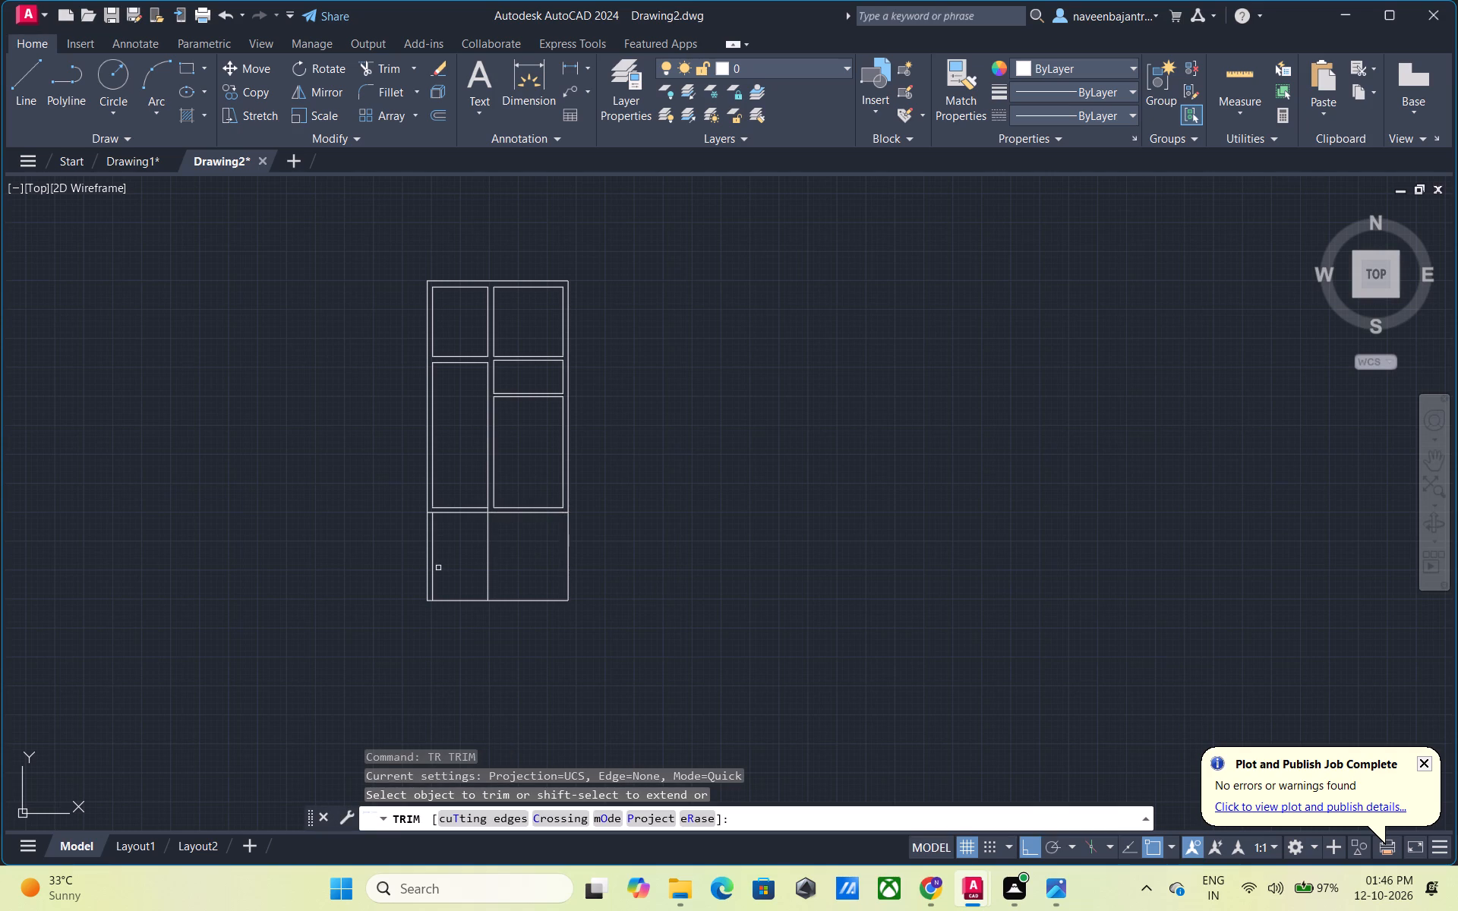
{"action": "left_click", "coordinate": [432, 577]}
{"action": "key", "text": "Escape"}
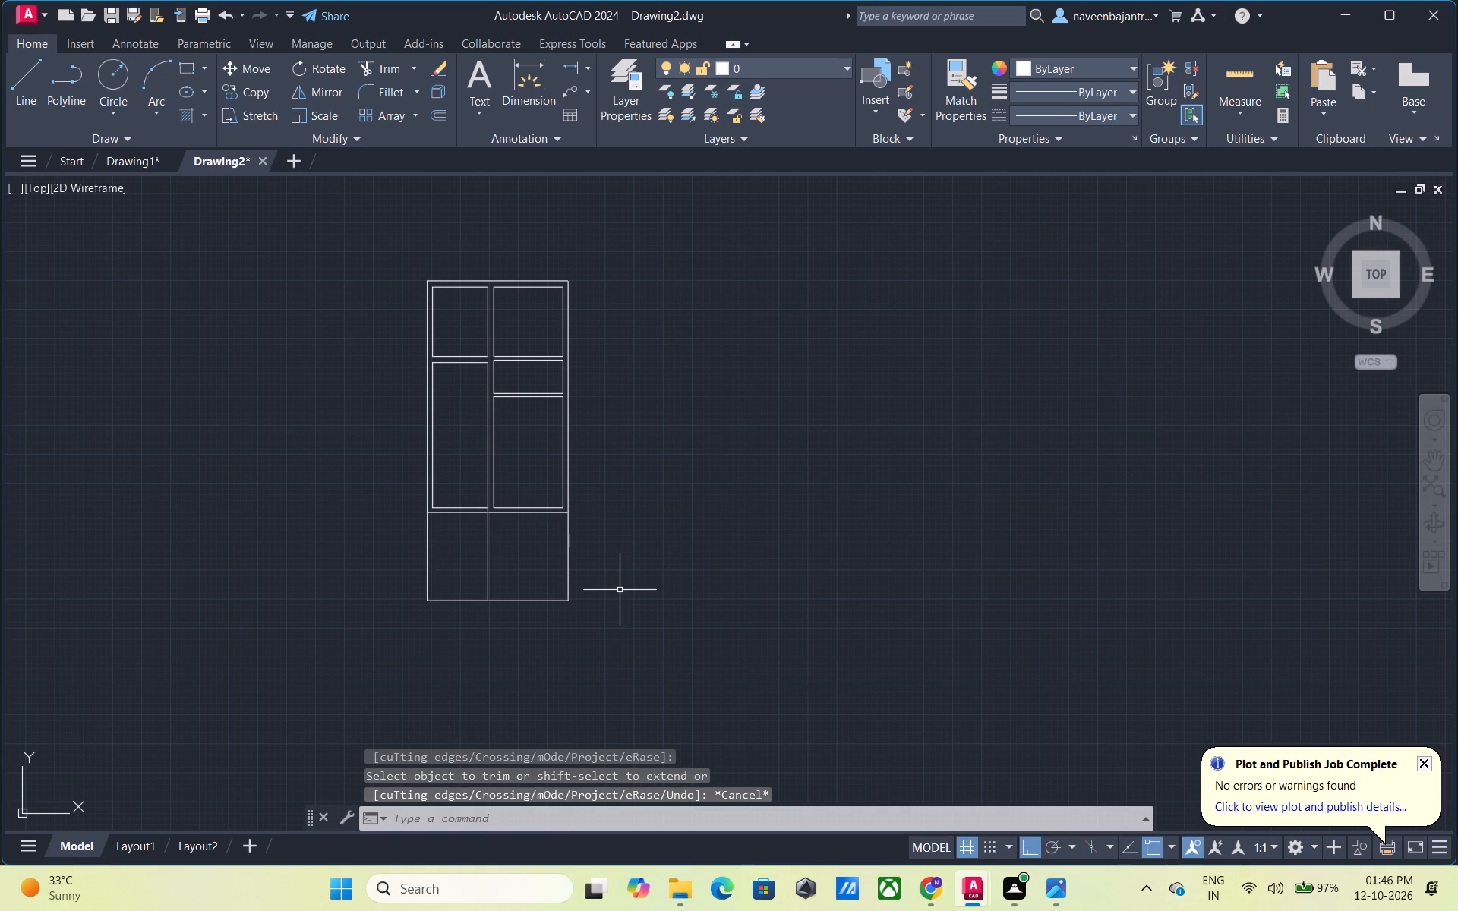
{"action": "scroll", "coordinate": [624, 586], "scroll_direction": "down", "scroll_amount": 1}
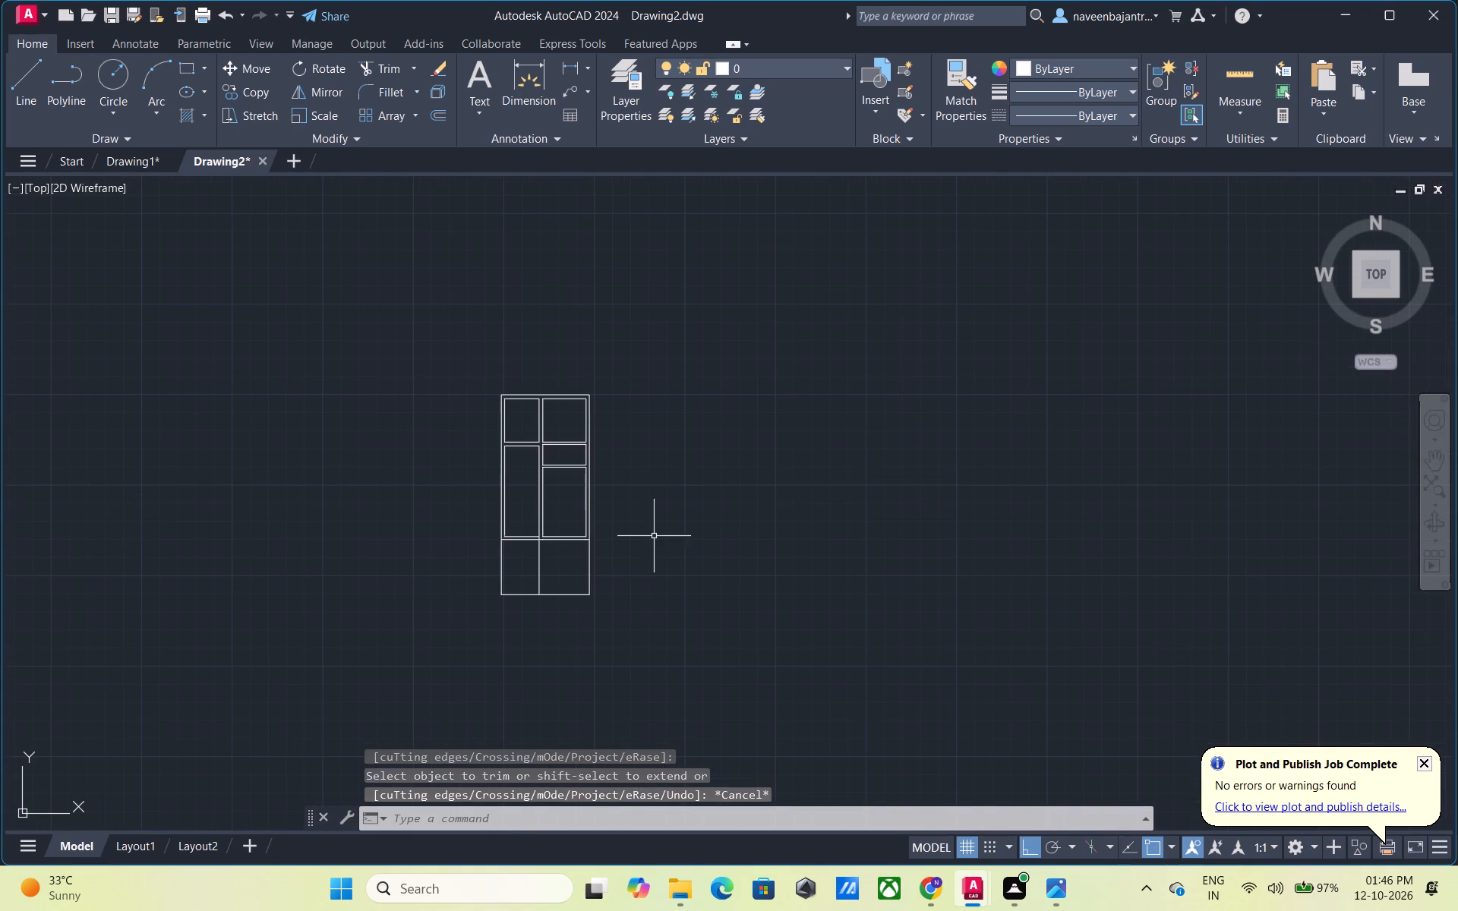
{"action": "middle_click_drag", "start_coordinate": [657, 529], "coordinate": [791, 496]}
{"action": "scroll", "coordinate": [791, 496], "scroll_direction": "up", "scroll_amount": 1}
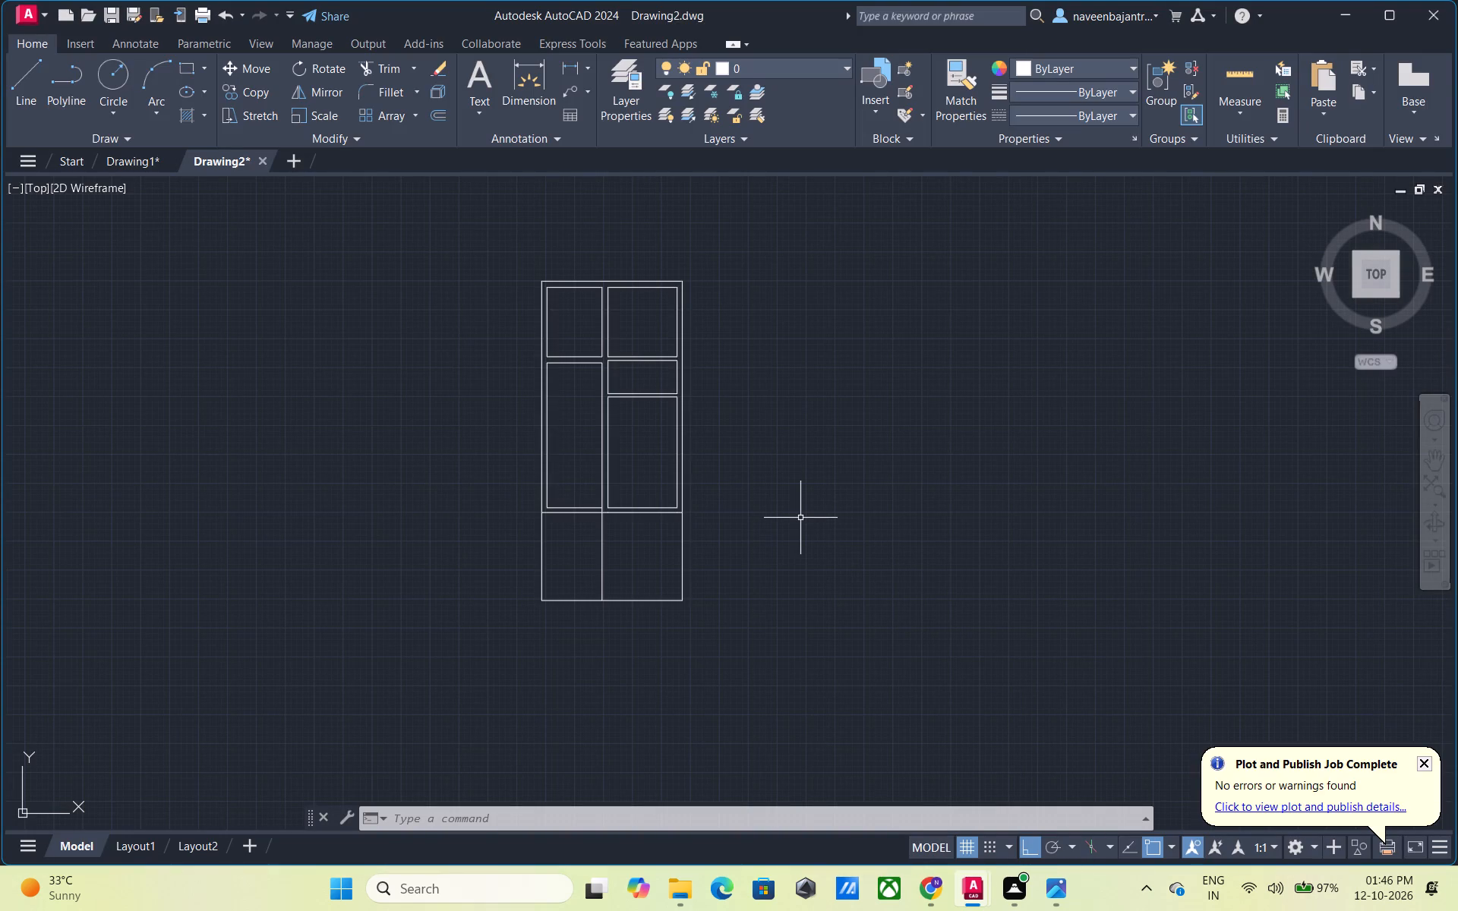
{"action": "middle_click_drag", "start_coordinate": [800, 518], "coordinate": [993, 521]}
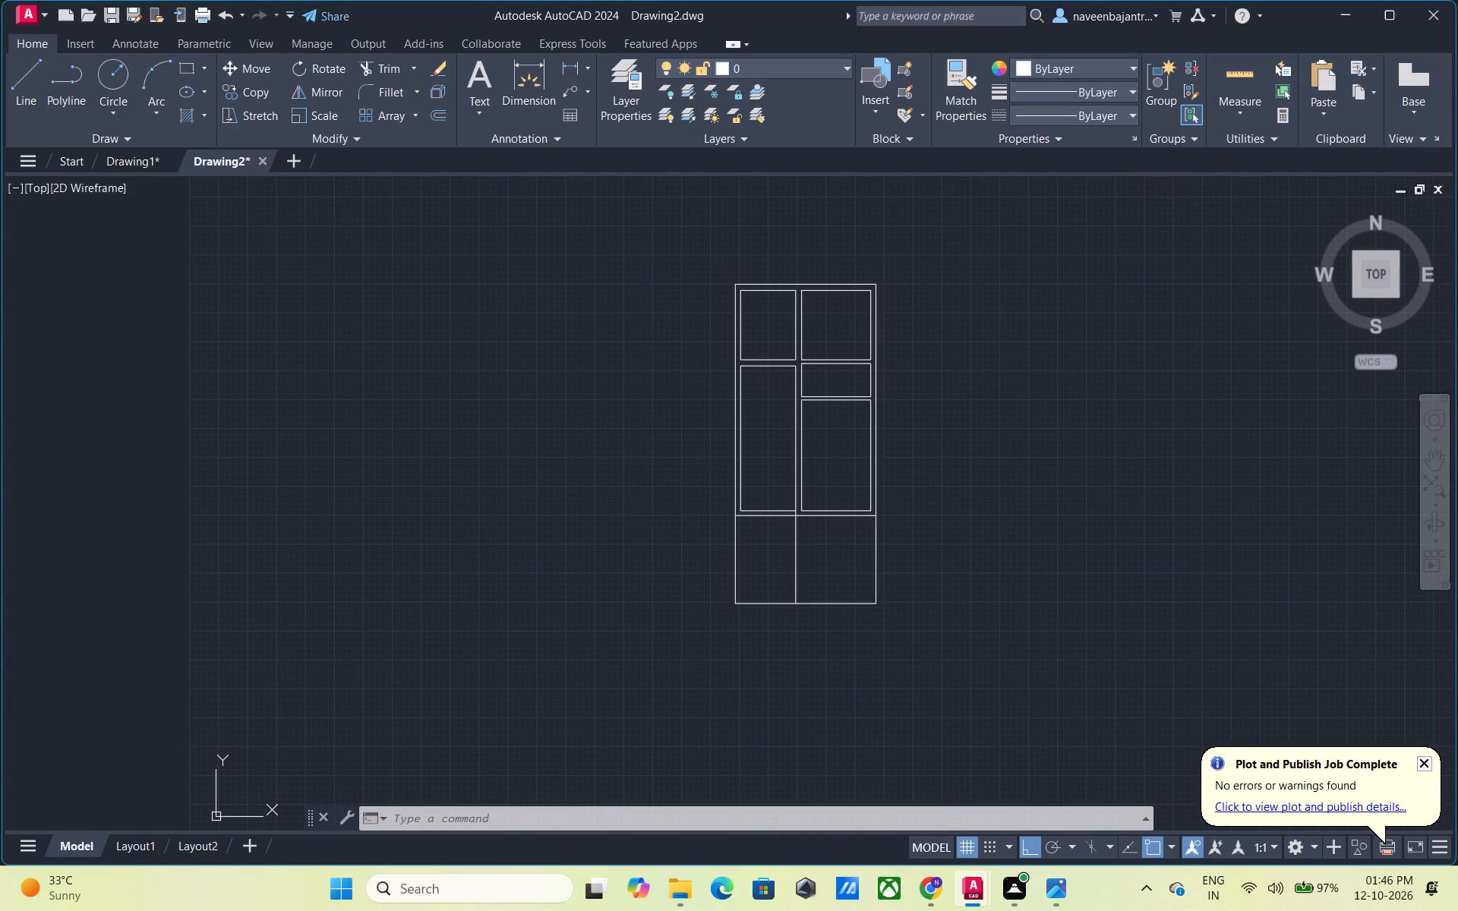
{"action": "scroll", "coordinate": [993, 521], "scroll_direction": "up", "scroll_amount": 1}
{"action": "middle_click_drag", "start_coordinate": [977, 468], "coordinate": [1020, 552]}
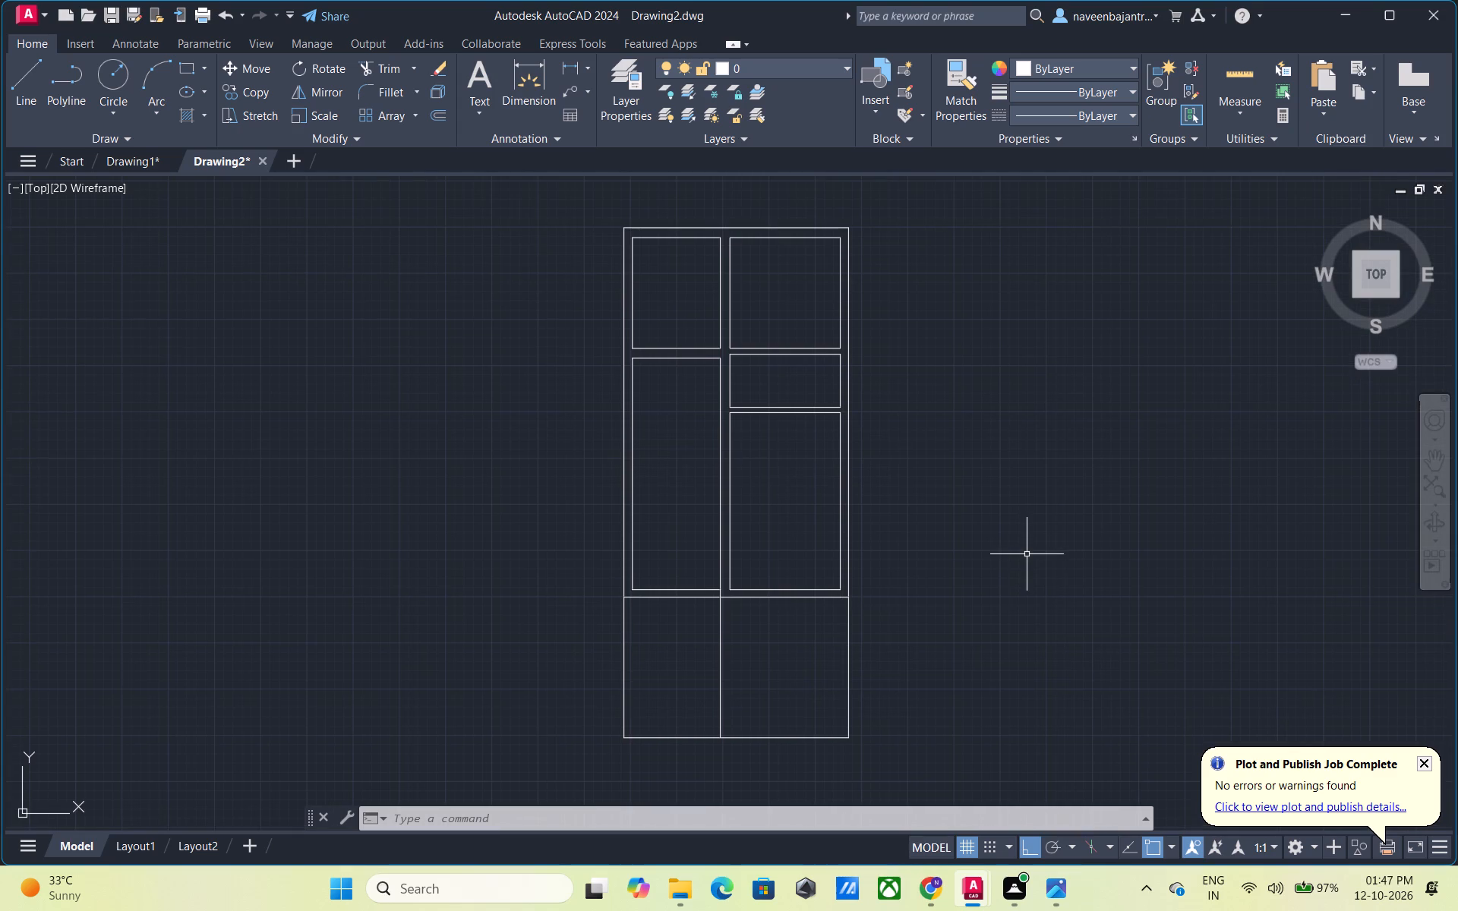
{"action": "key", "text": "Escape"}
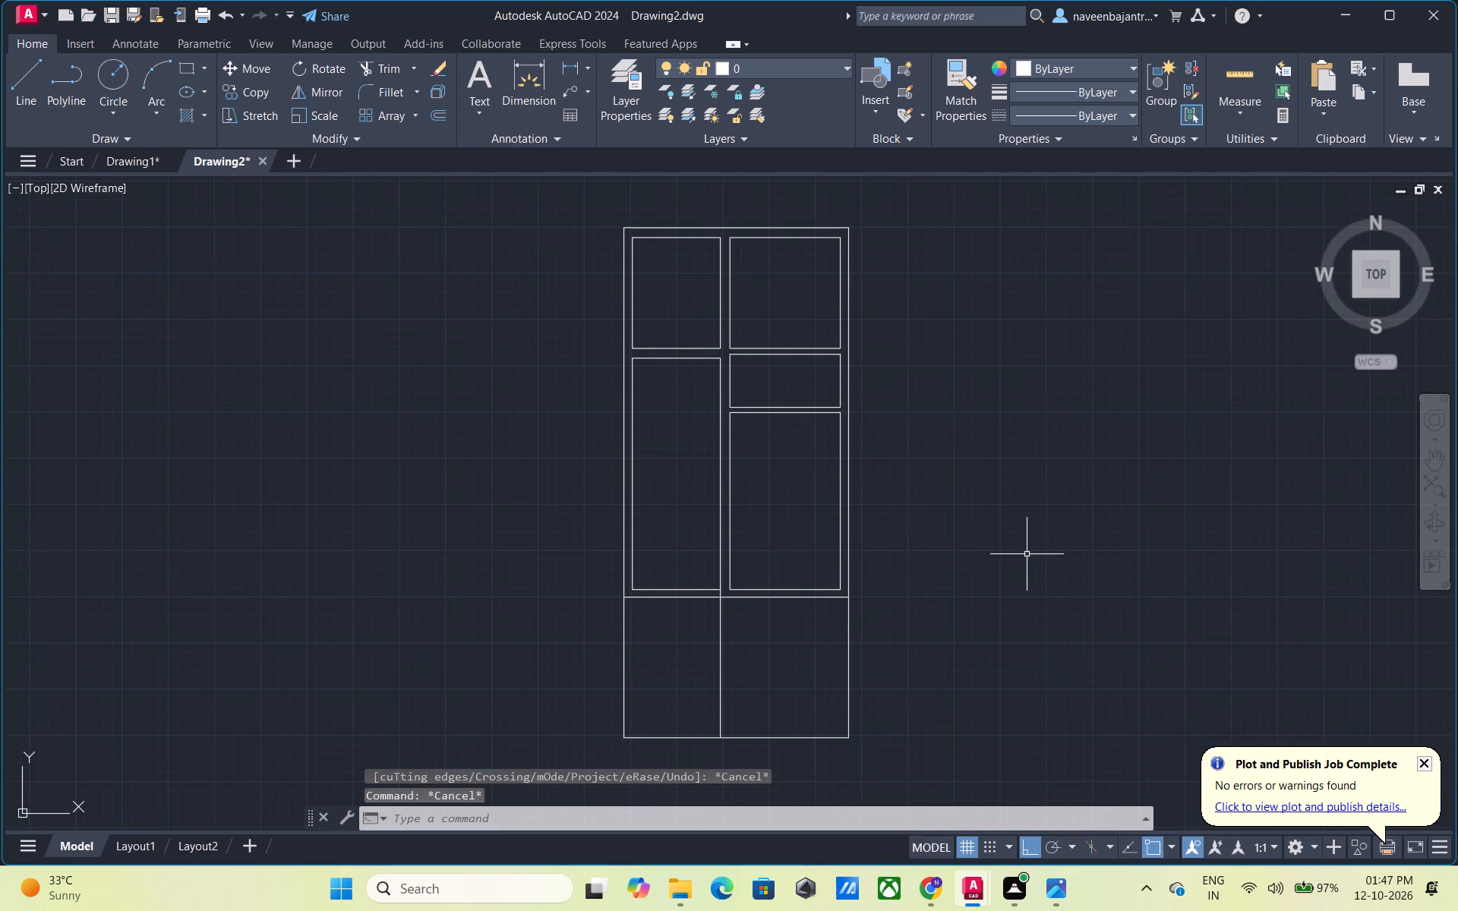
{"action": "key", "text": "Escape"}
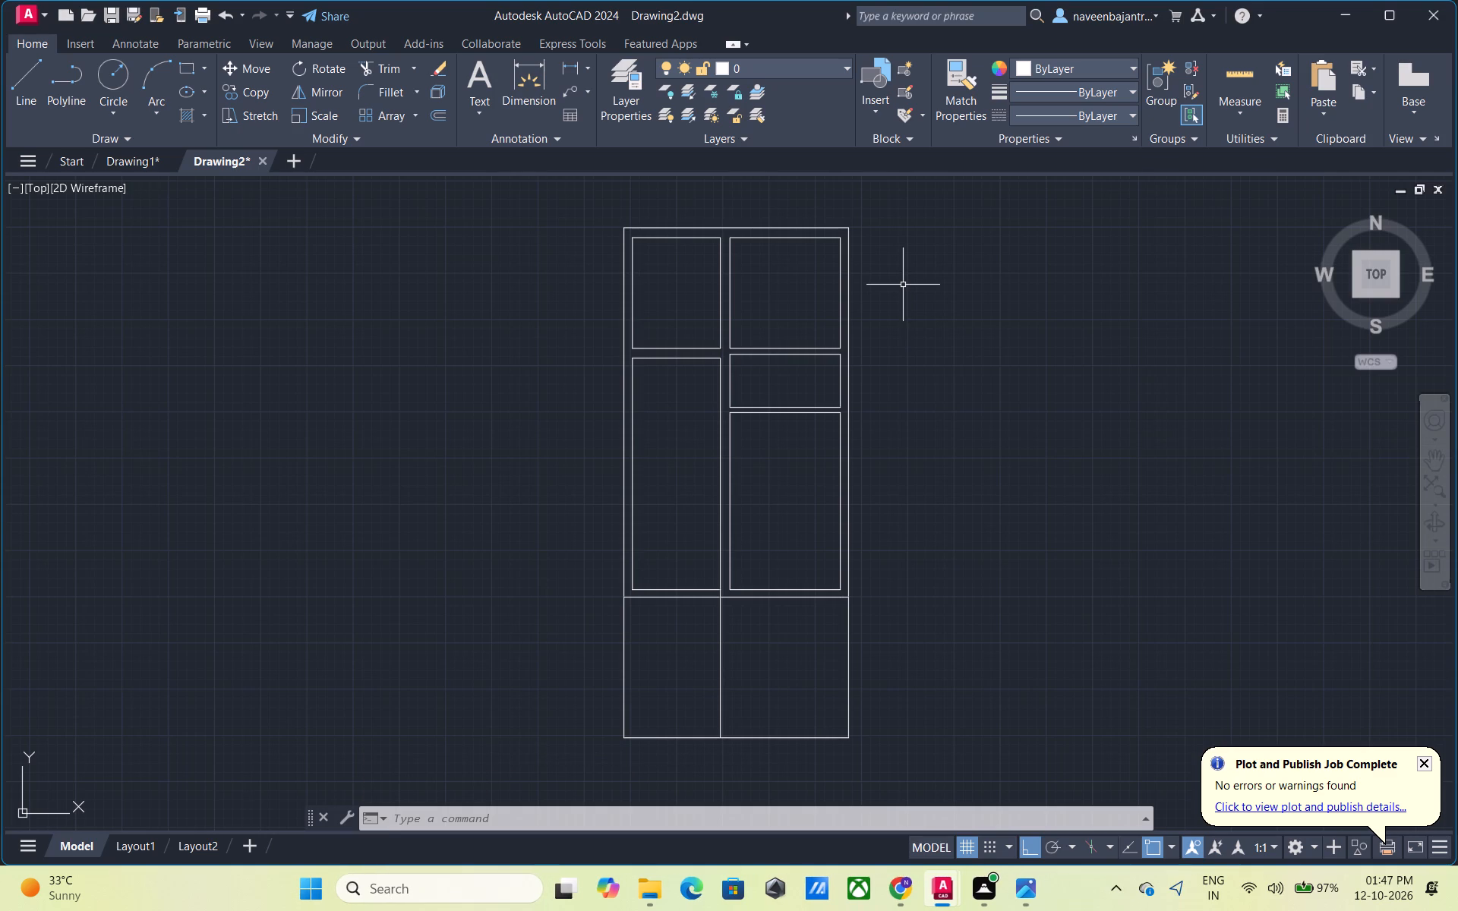
Draw a short line along the central partition's left face, closing the first cross wall's right end in the left room.
{"action": "middle_click_drag", "start_coordinate": [903, 285], "coordinate": [914, 302]}
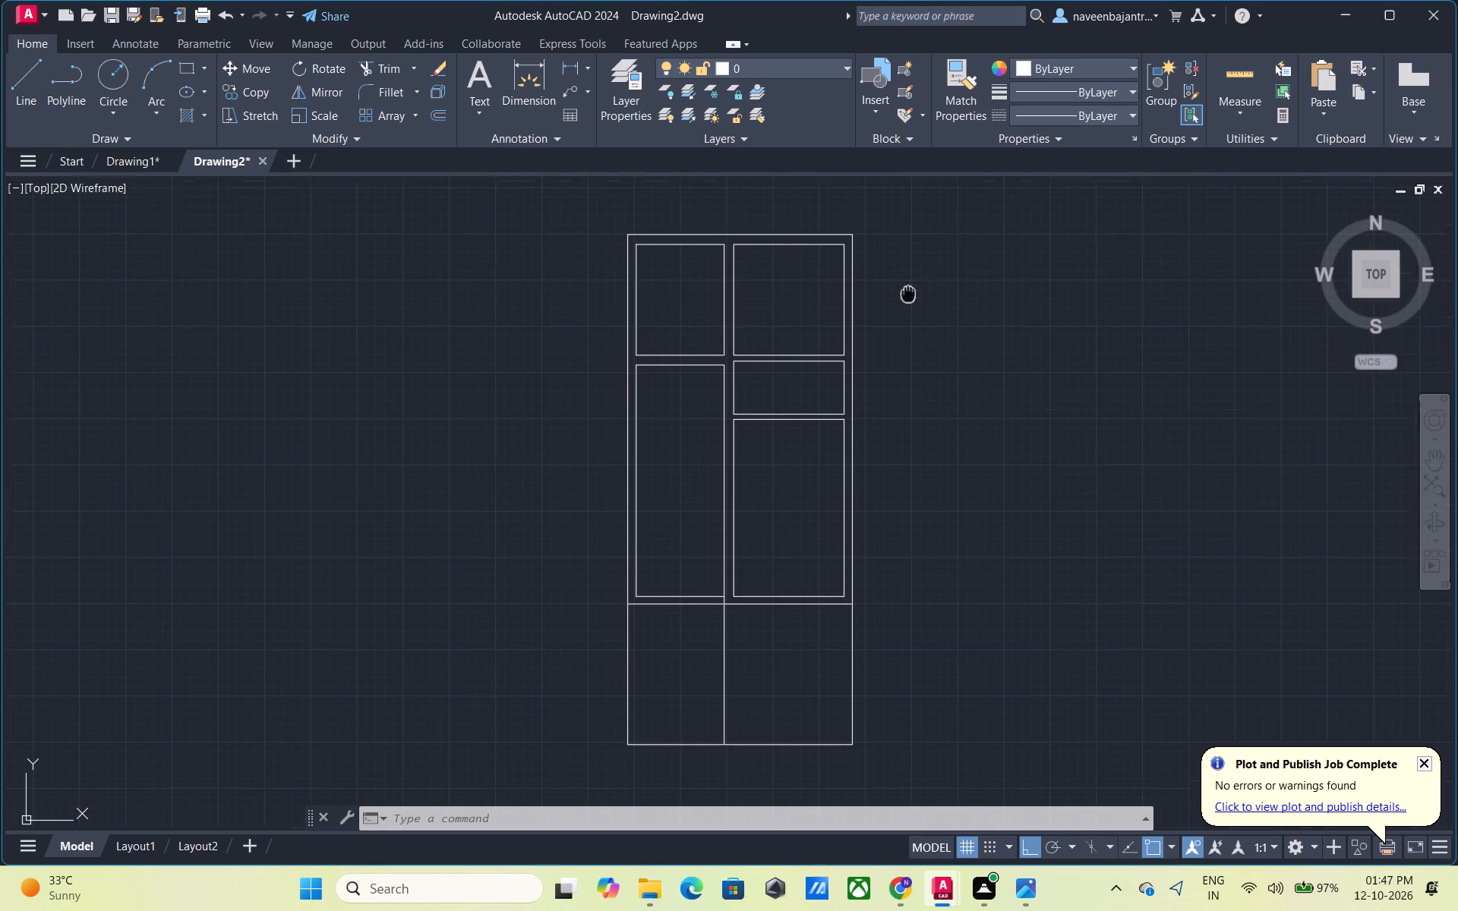
{"action": "middle_click_drag", "start_coordinate": [914, 302], "coordinate": [939, 368]}
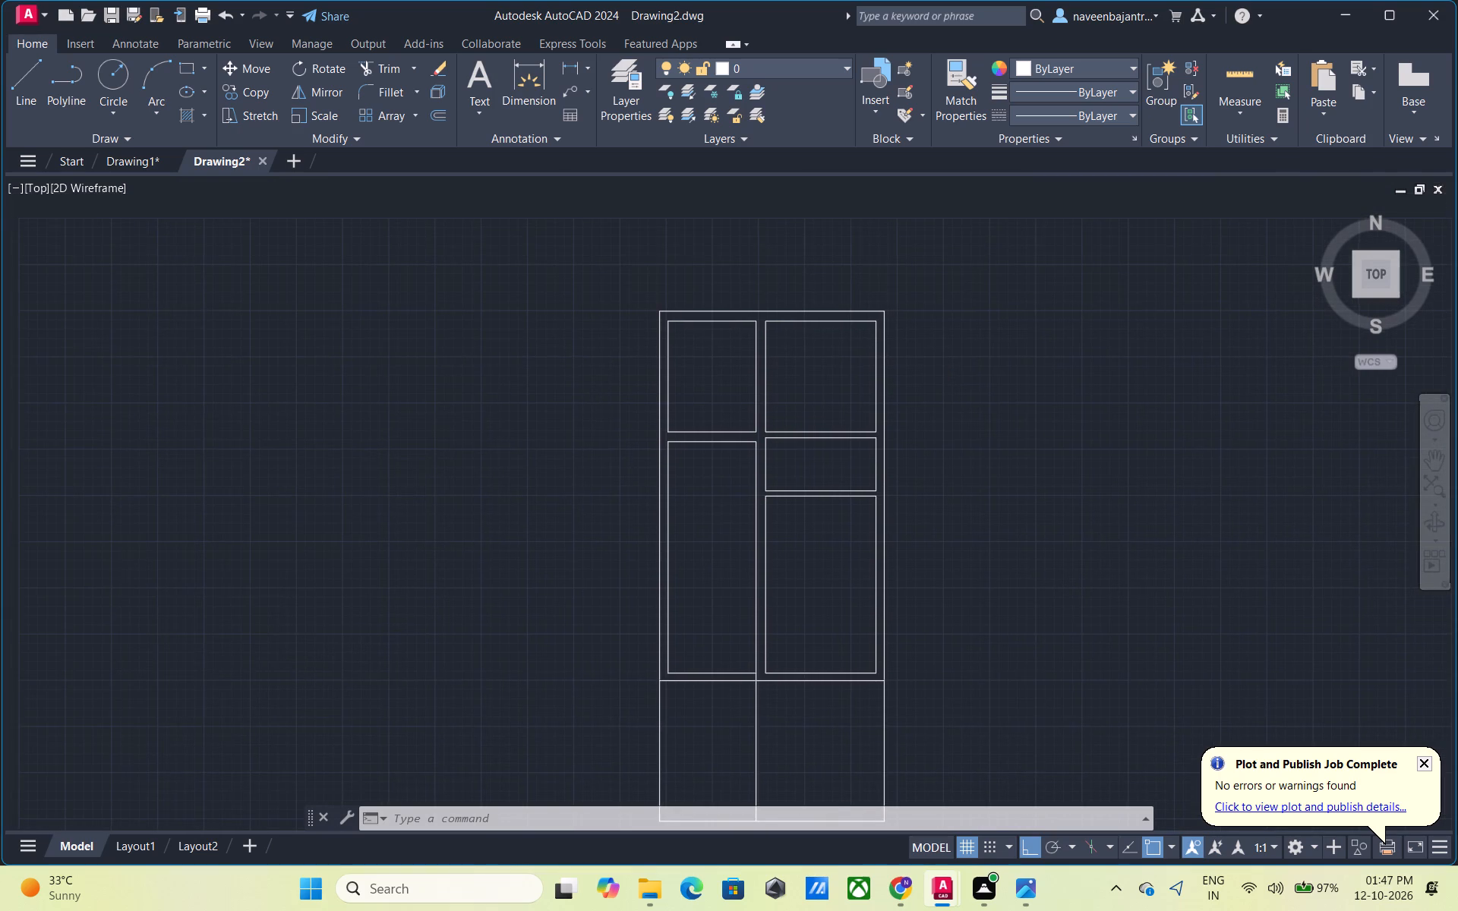
{"action": "scroll", "coordinate": [939, 368], "scroll_direction": "up", "scroll_amount": 1}
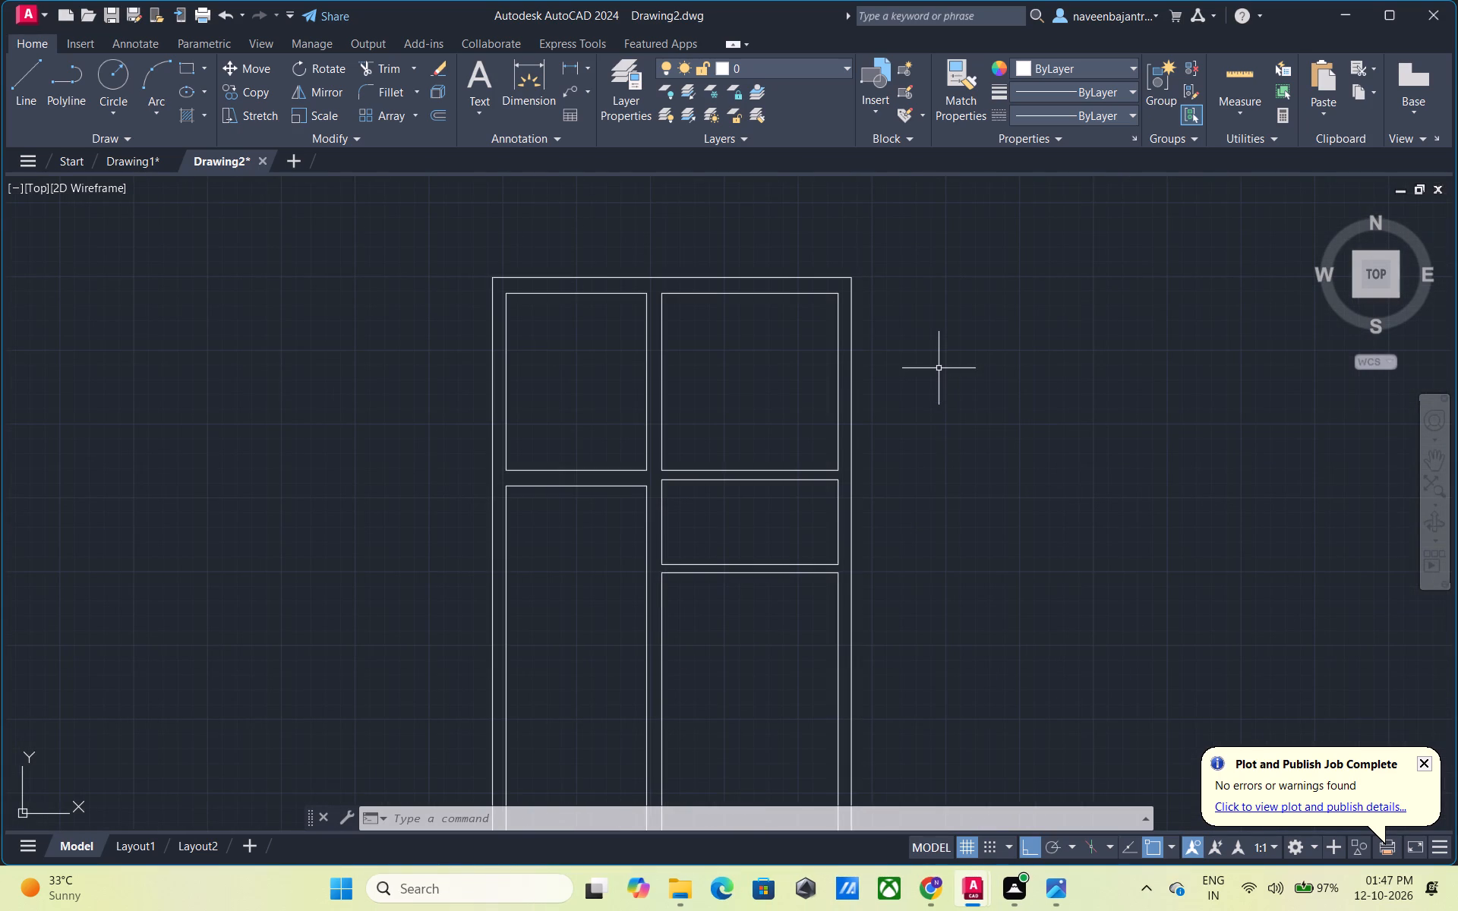
{"action": "middle_click_drag", "start_coordinate": [939, 368], "coordinate": [1001, 334]}
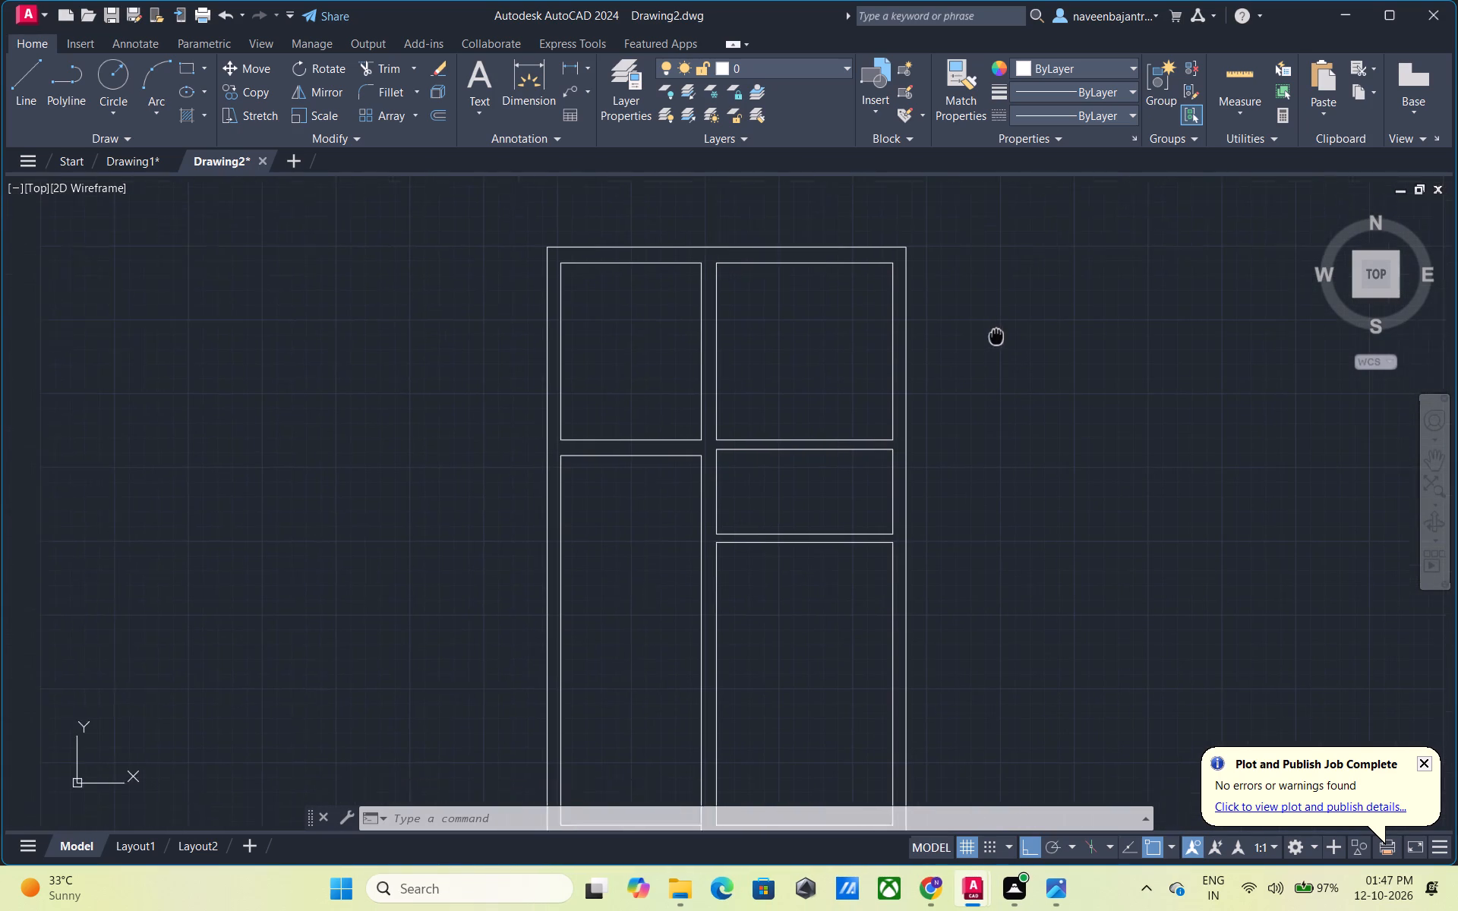
{"action": "middle_click_drag", "start_coordinate": [1001, 334], "coordinate": [1004, 333]}
{"action": "scroll", "coordinate": [777, 392], "scroll_direction": "up", "scroll_amount": 2}
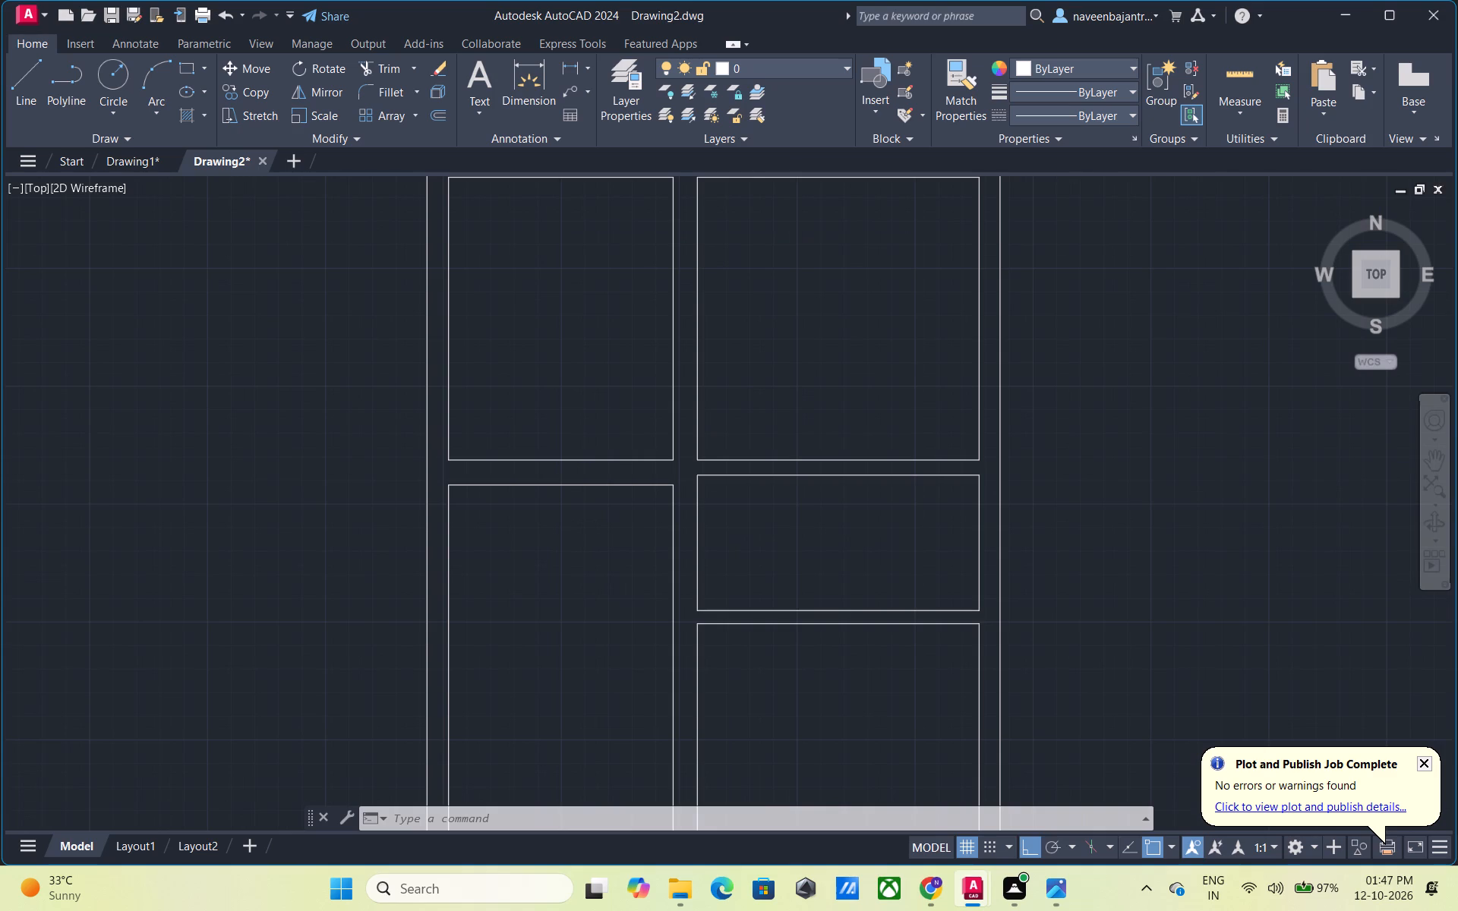
{"action": "type", "text": "L"}
{"action": "key", "text": "space"}
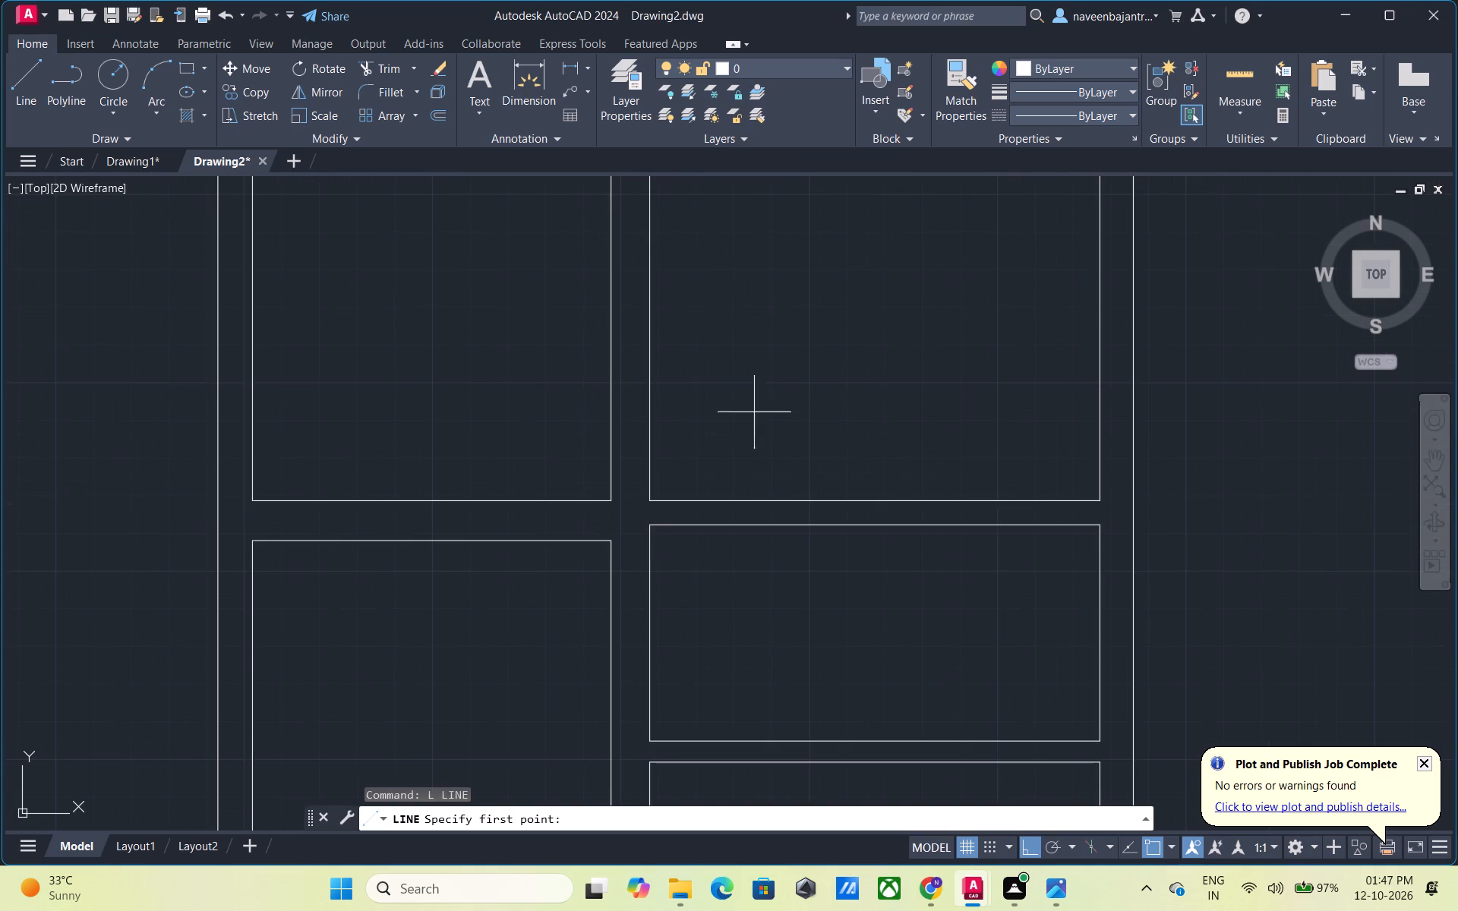
{"action": "left_click", "coordinate": [611, 504]}
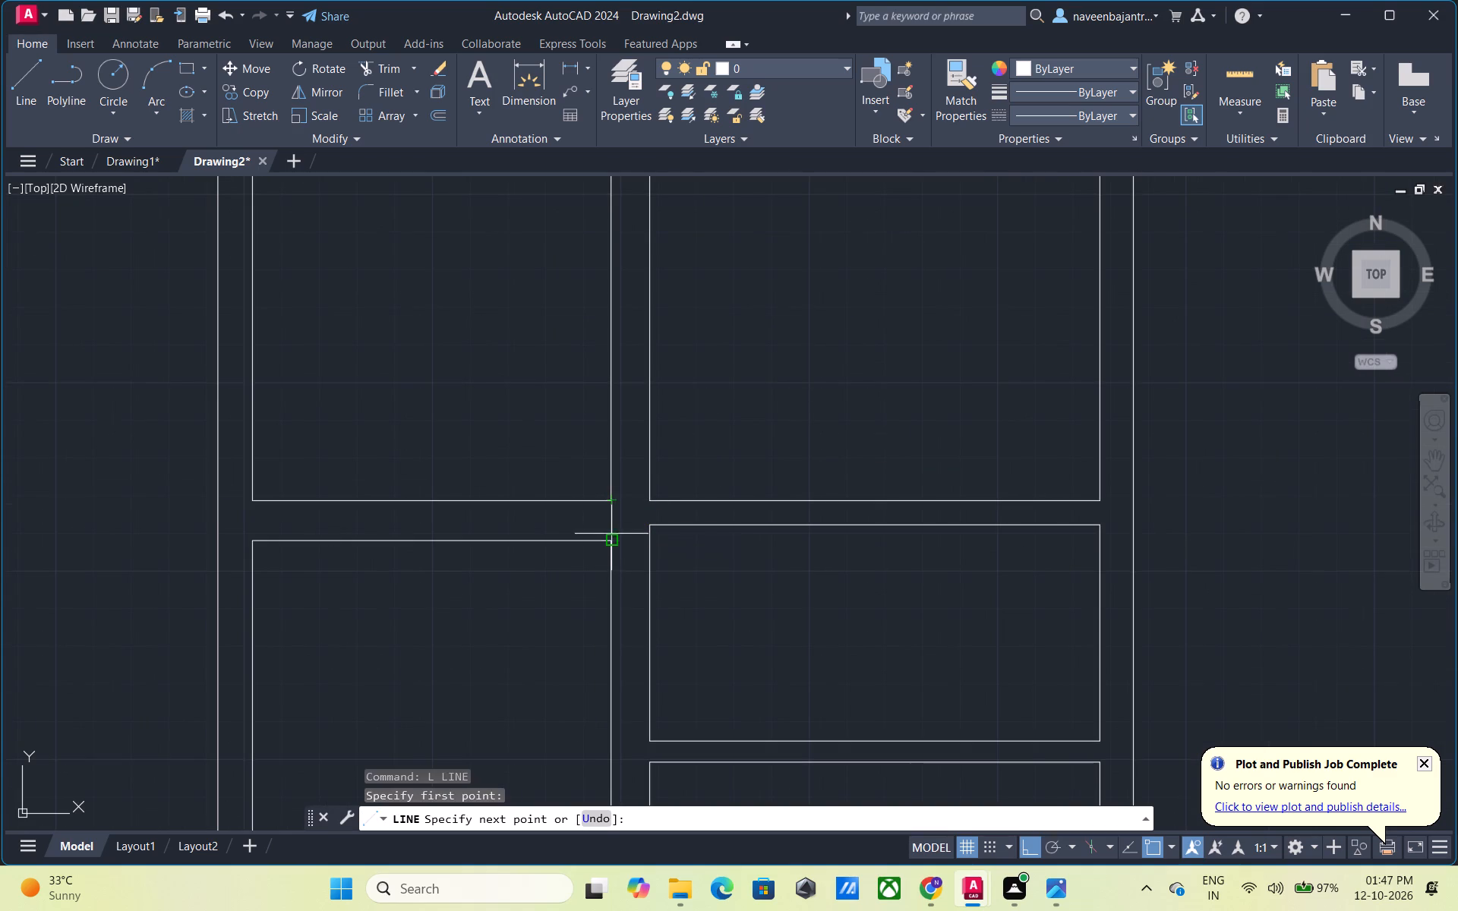
{"action": "left_click", "coordinate": [611, 544]}
{"action": "key", "text": "Escape"}
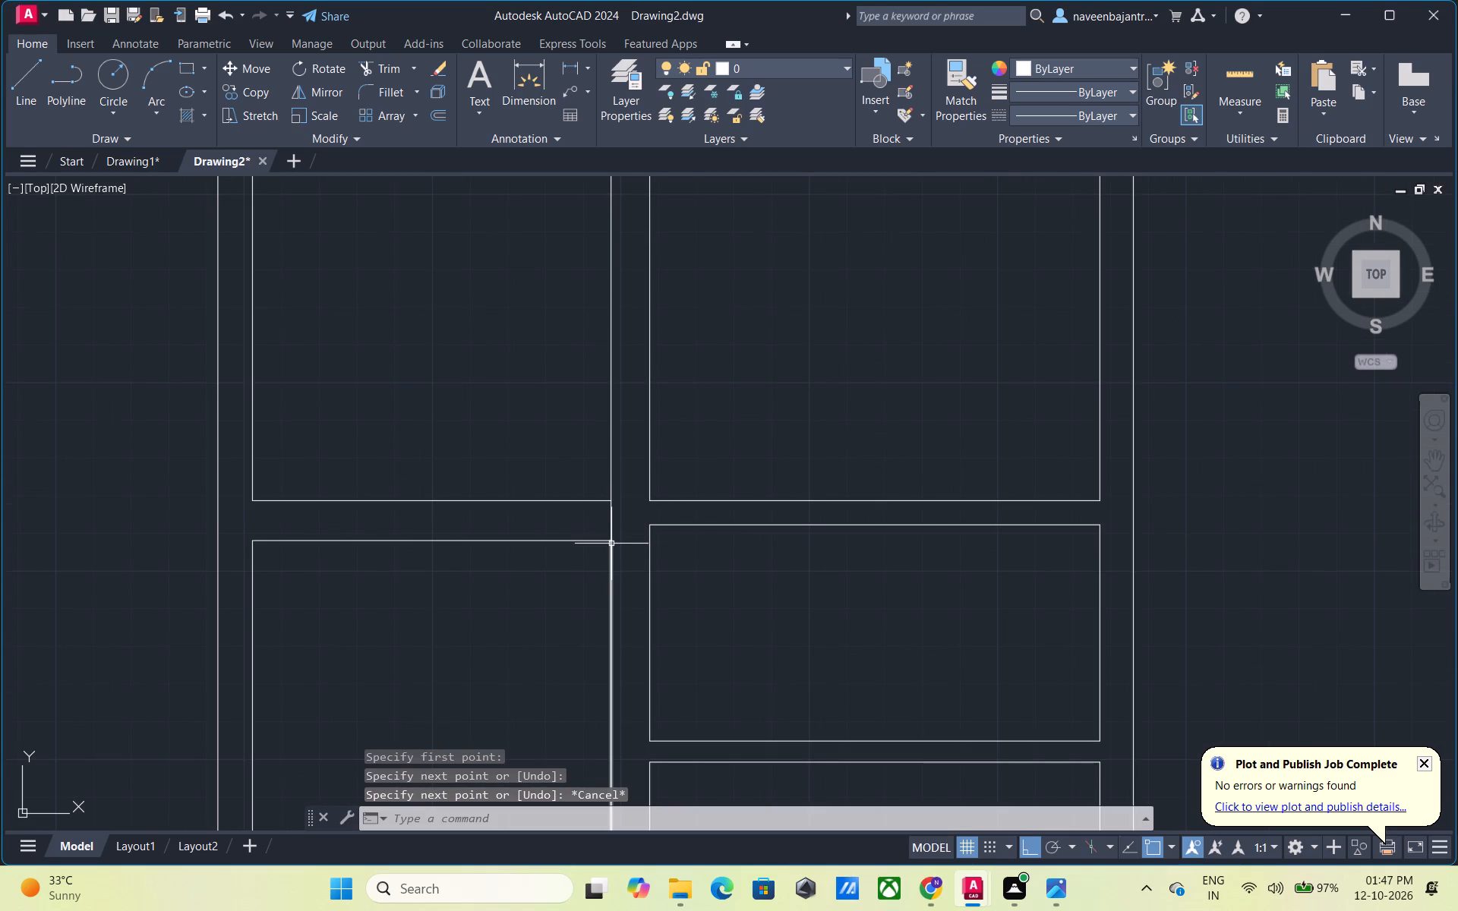
Offset the first cross wall's short end line leftward by 3', undo that copy, and offset the line by 4' instead.
{"action": "key", "text": "o"}
{"action": "key", "text": "space"}
{"action": "key", "text": "space"}
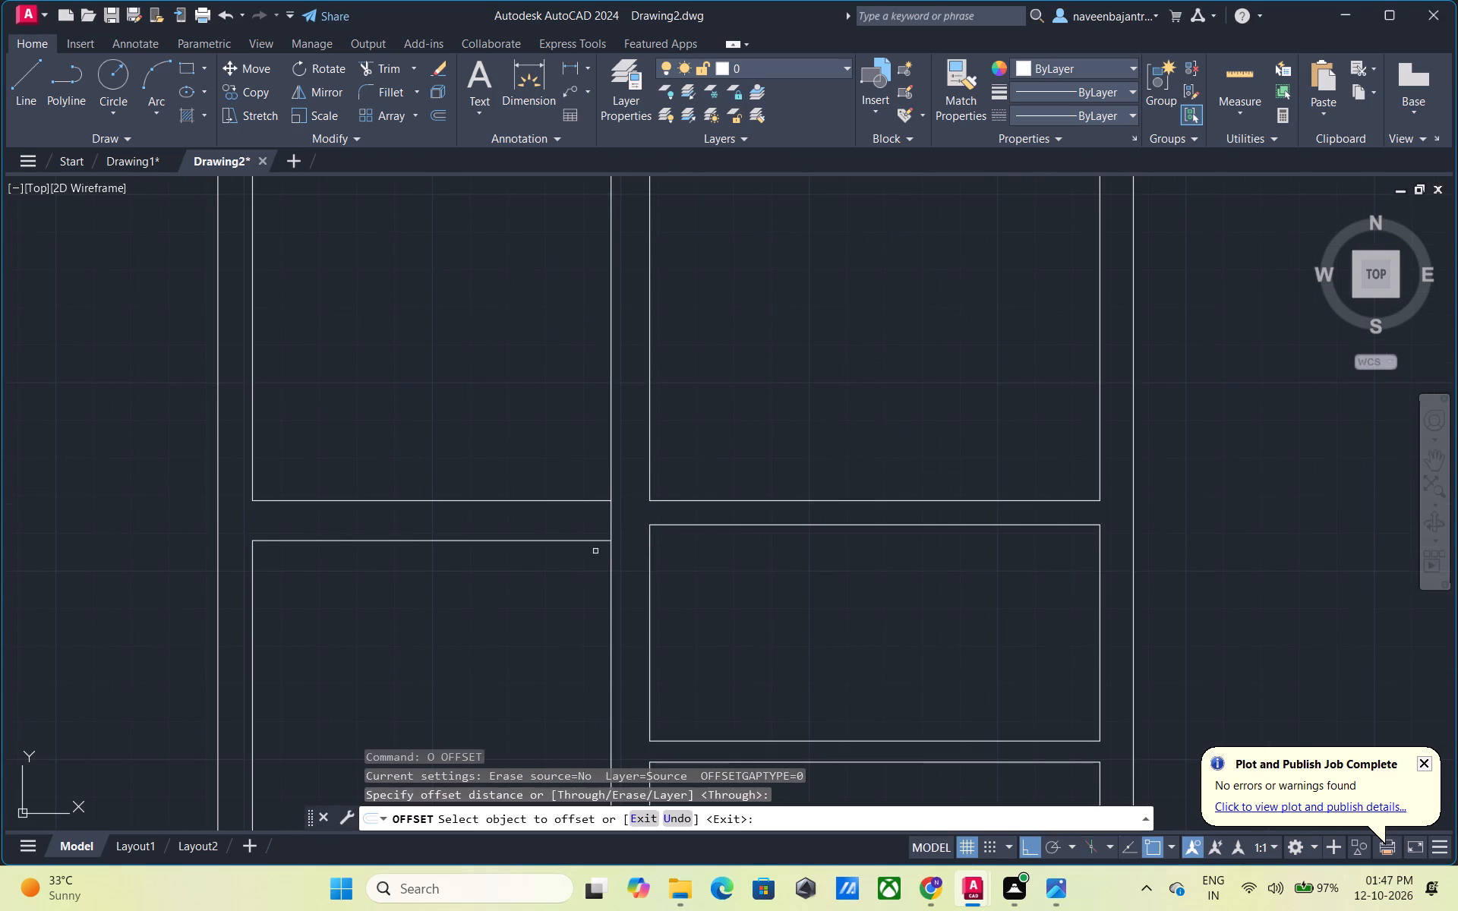
{"action": "left_click", "coordinate": [612, 515]}
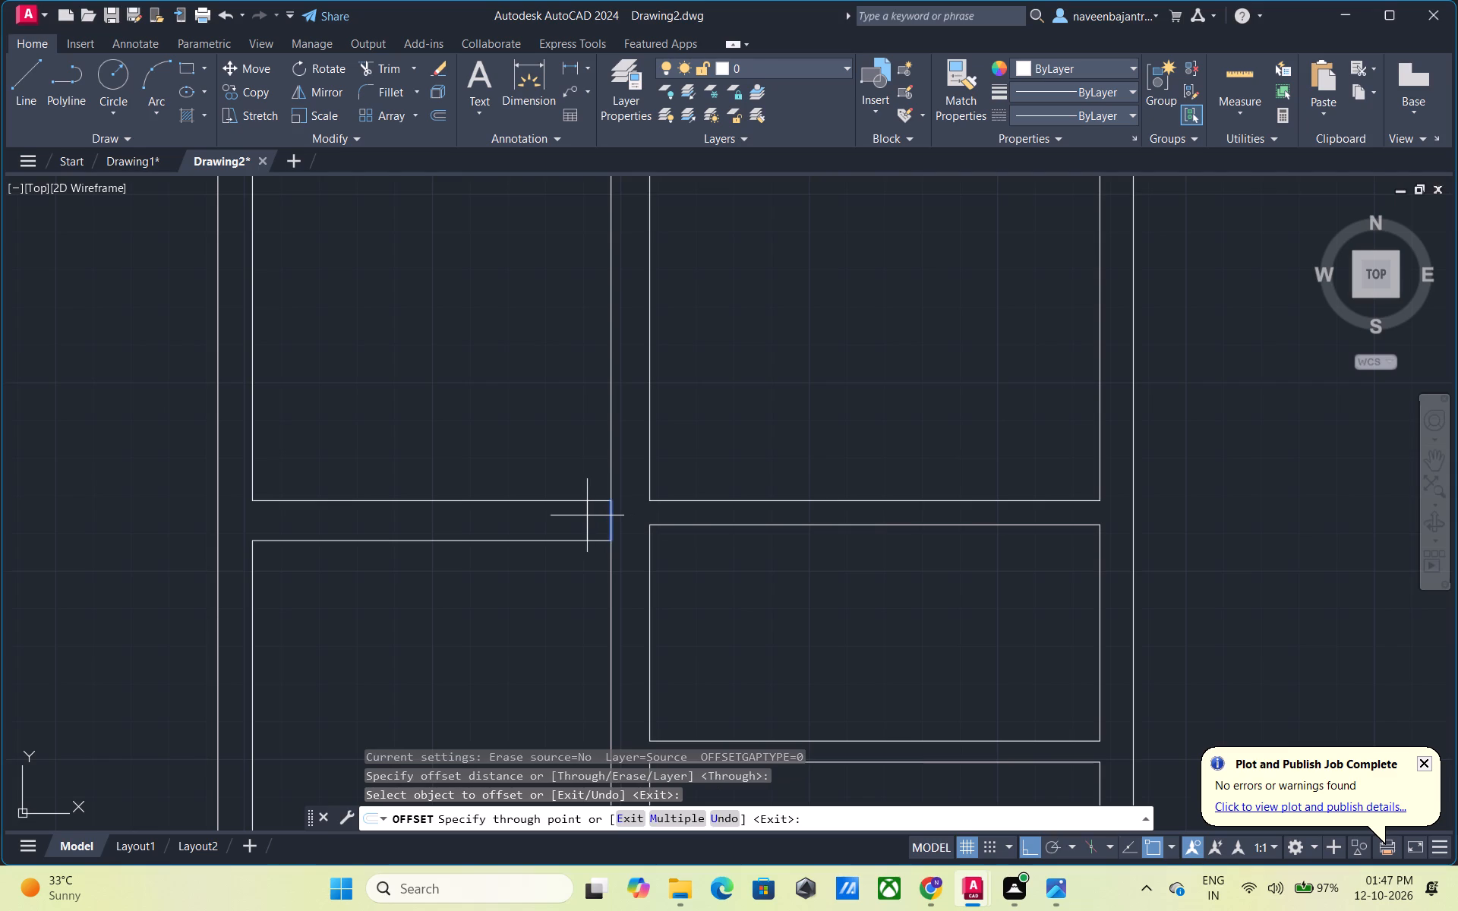
{"action": "type", "text": "3'"}
{"action": "key", "text": "Return"}
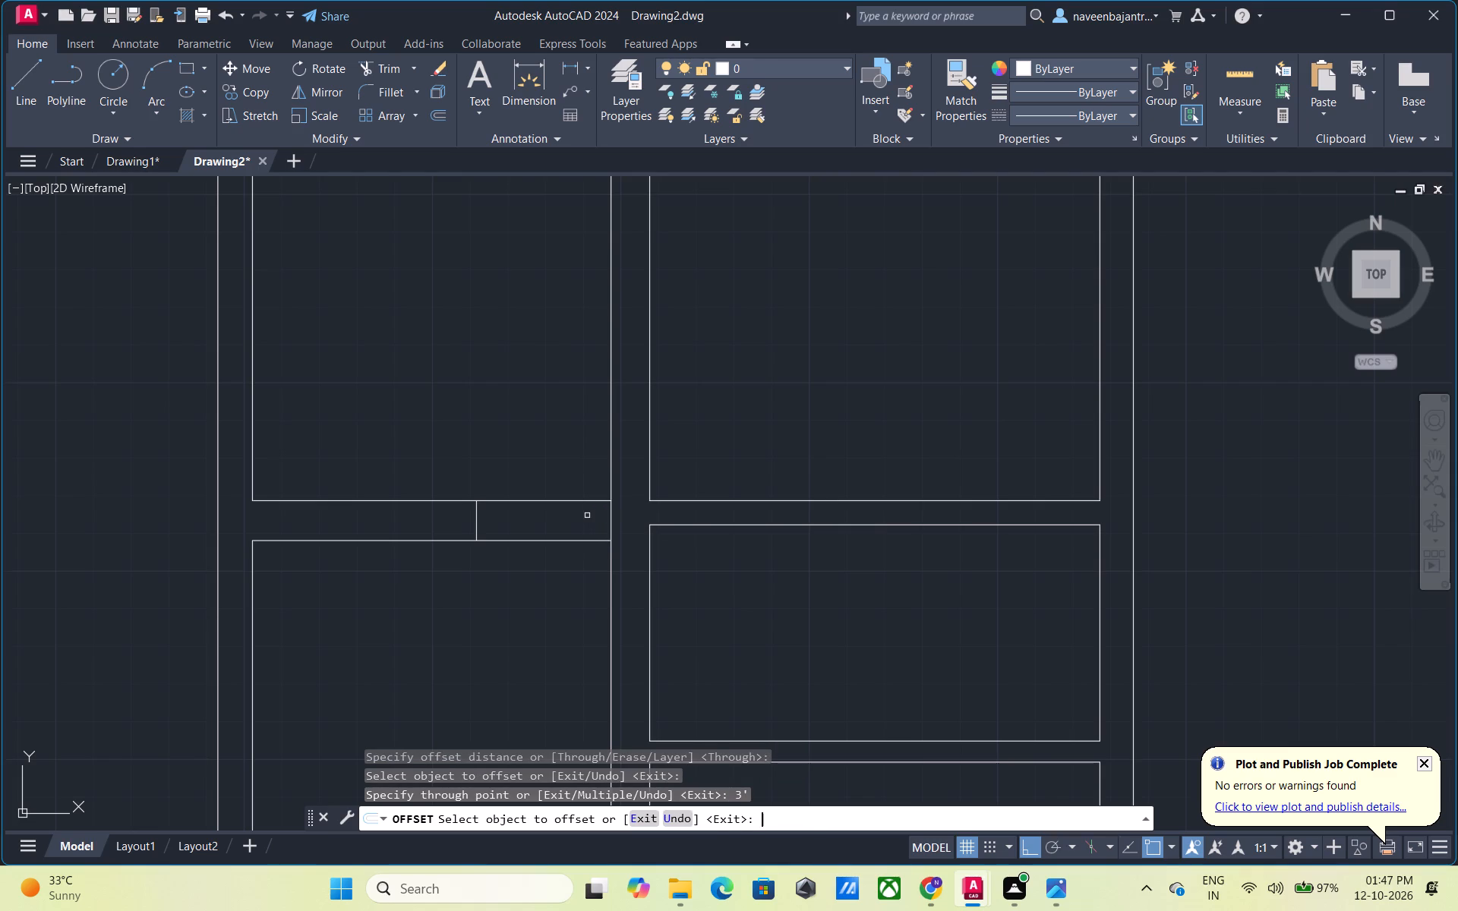
{"action": "key", "text": "ctrl+z"}
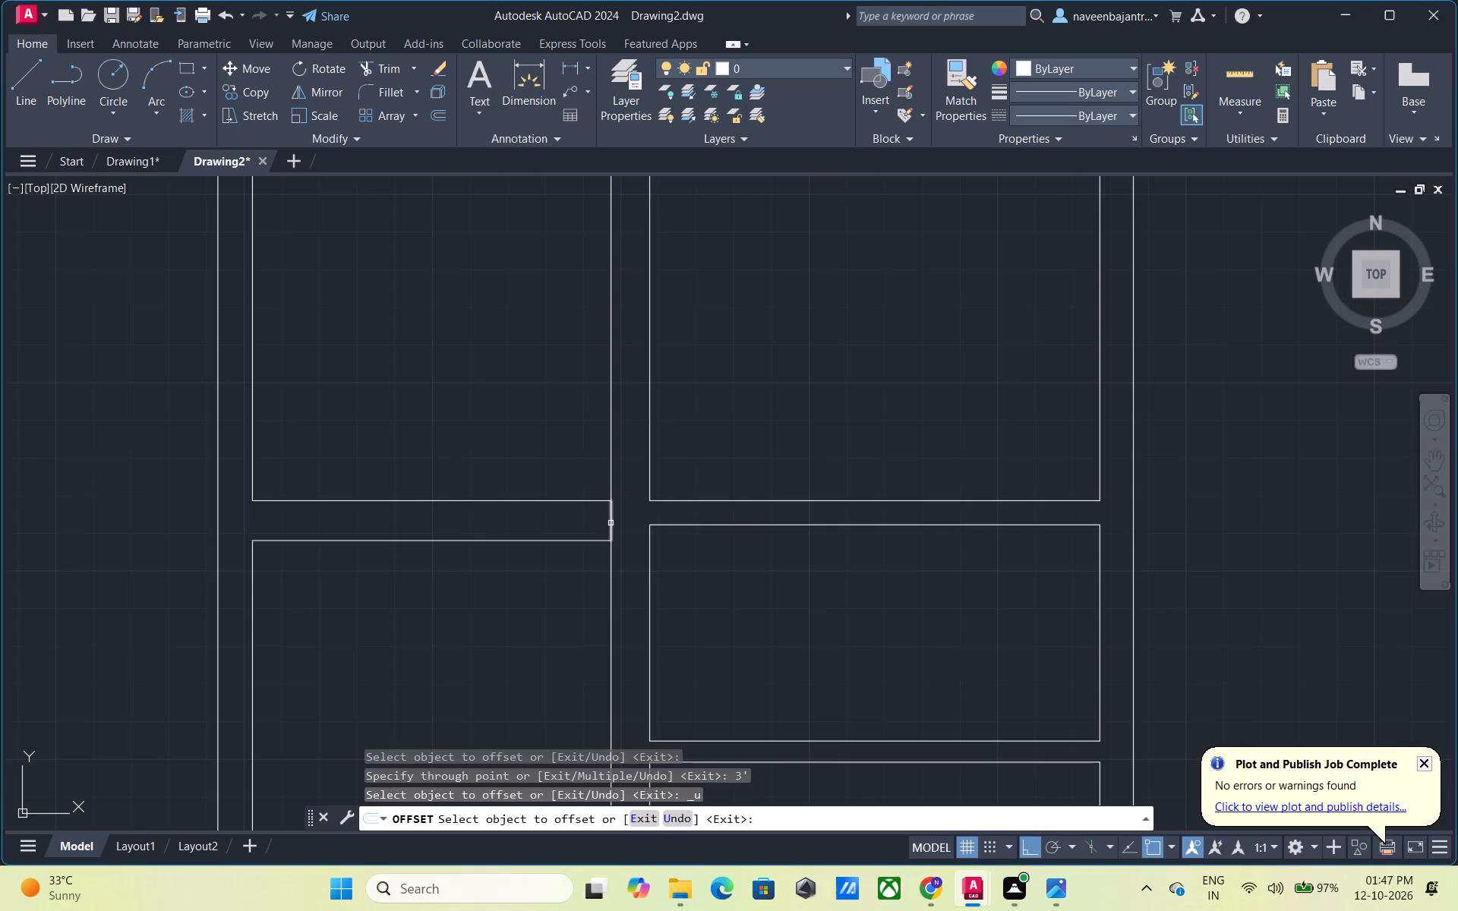
{"action": "left_click", "coordinate": [611, 523]}
{"action": "type", "text": "4'"}
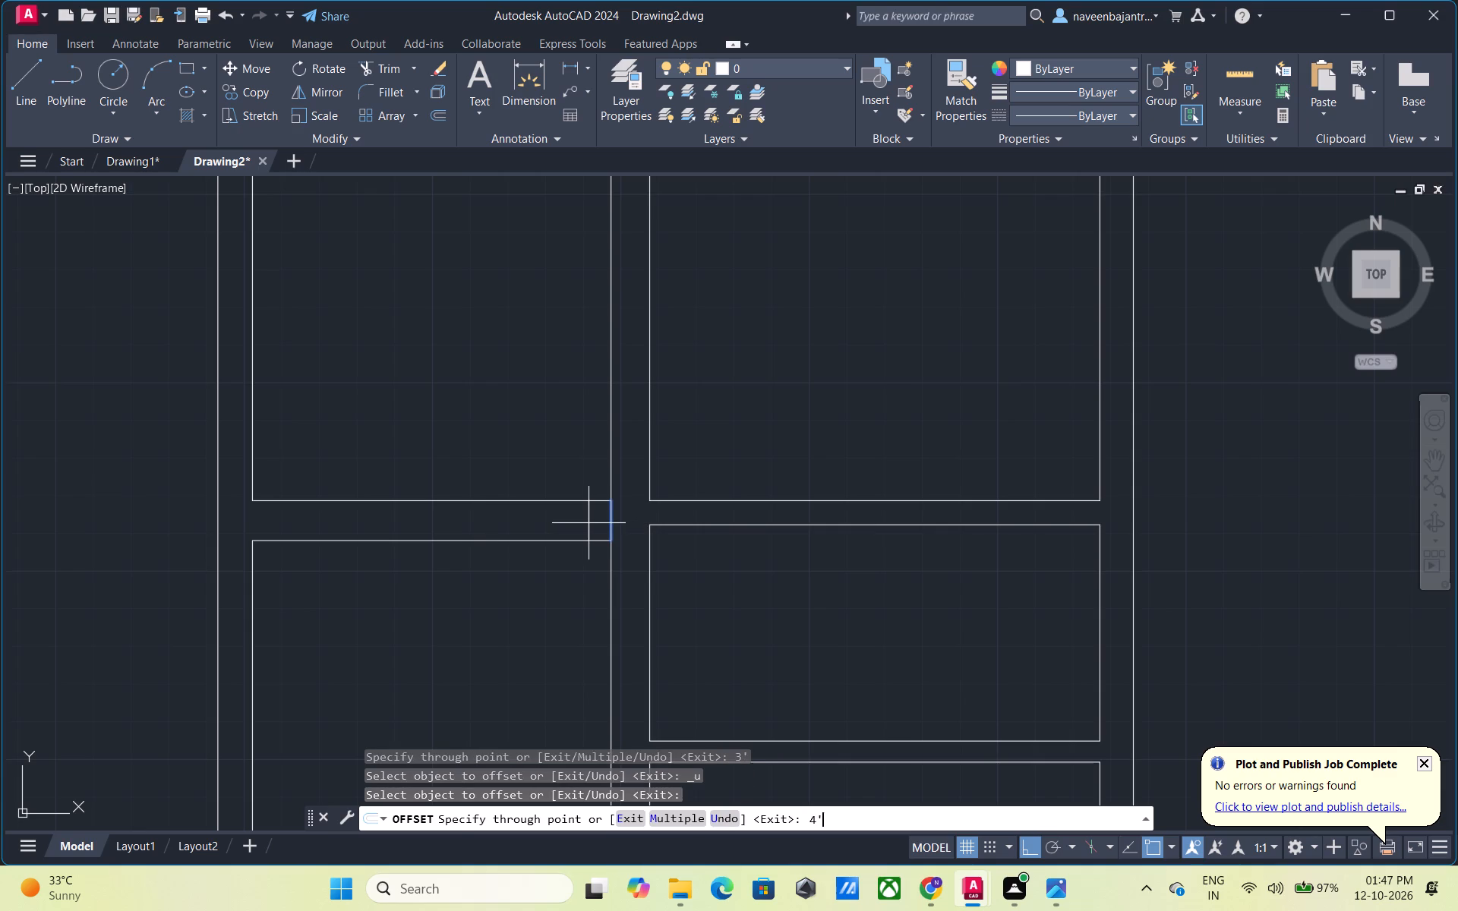
{"action": "key", "text": "Return"}
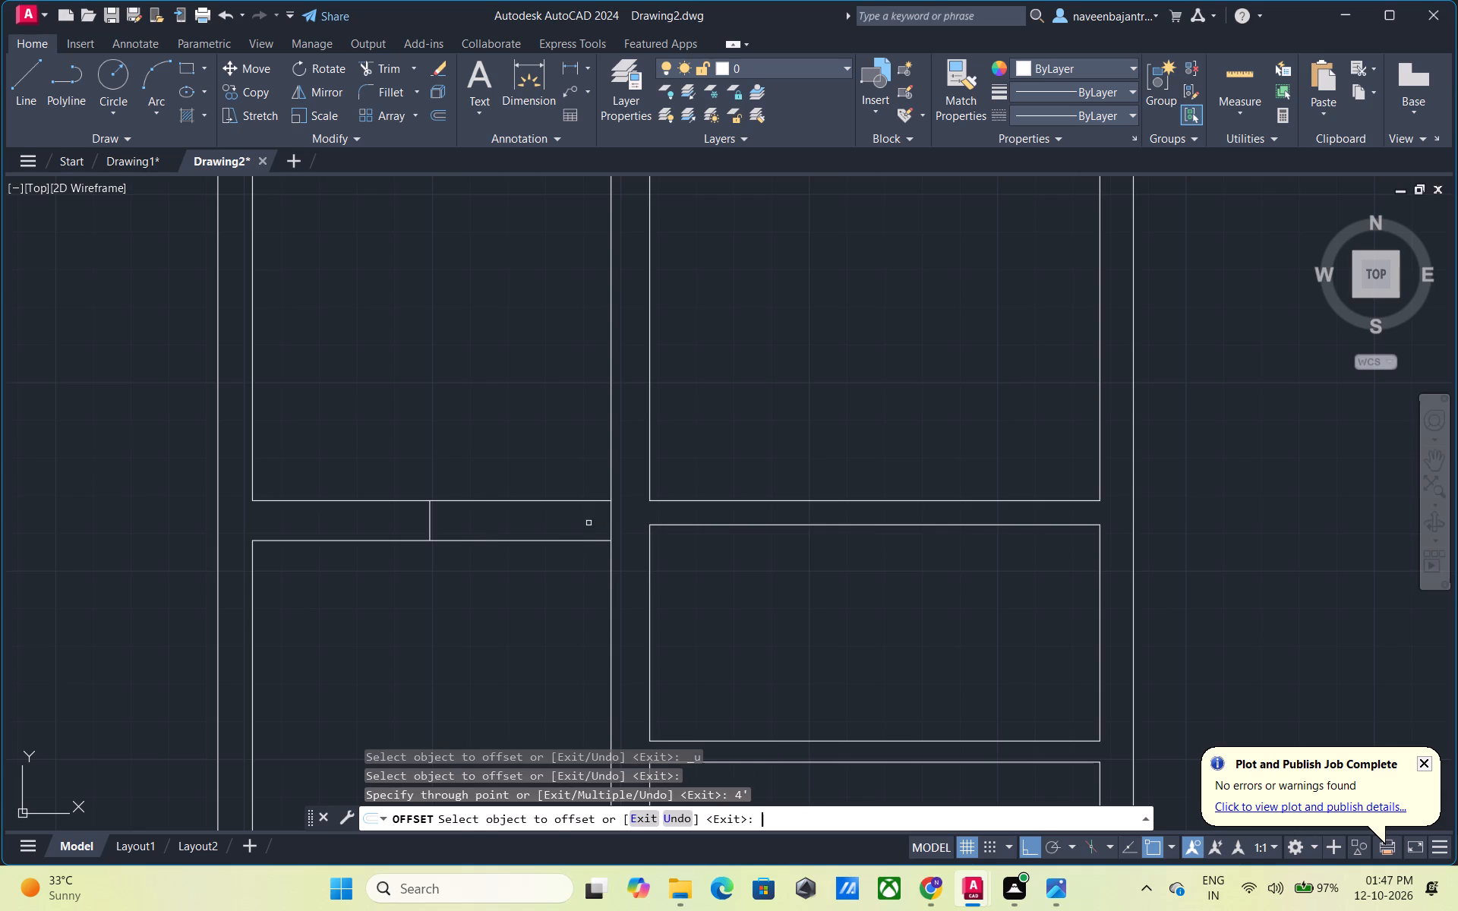
{"action": "key", "text": "Escape"}
Trim both edges of the first cross wall between the offset line and the central partition to form a 4' opening.
{"action": "type", "text": "TR"}
{"action": "key", "text": "space"}
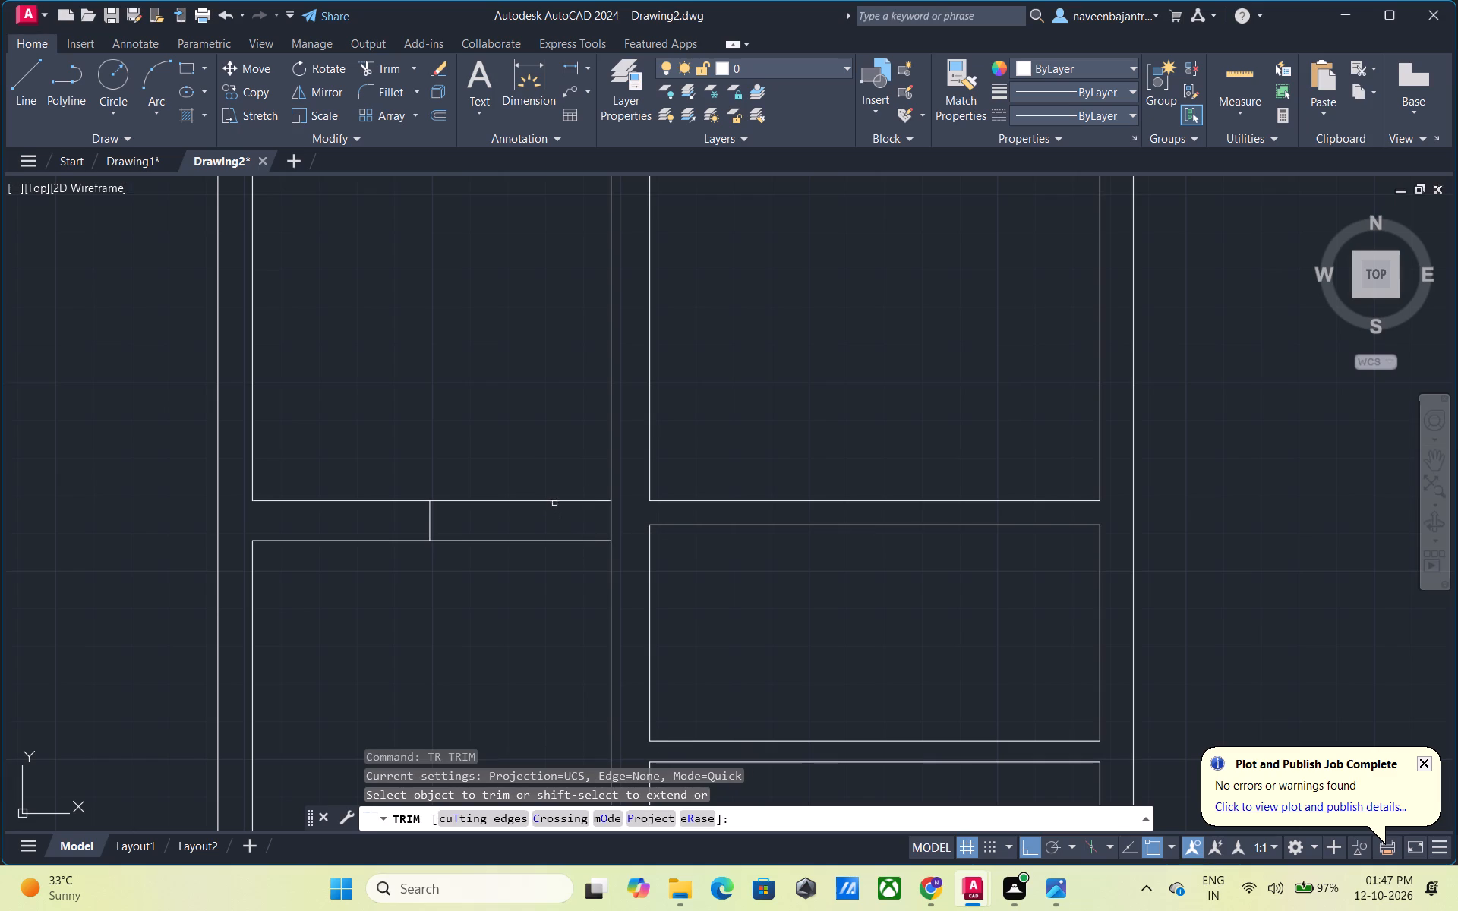
{"action": "left_click", "coordinate": [554, 501]}
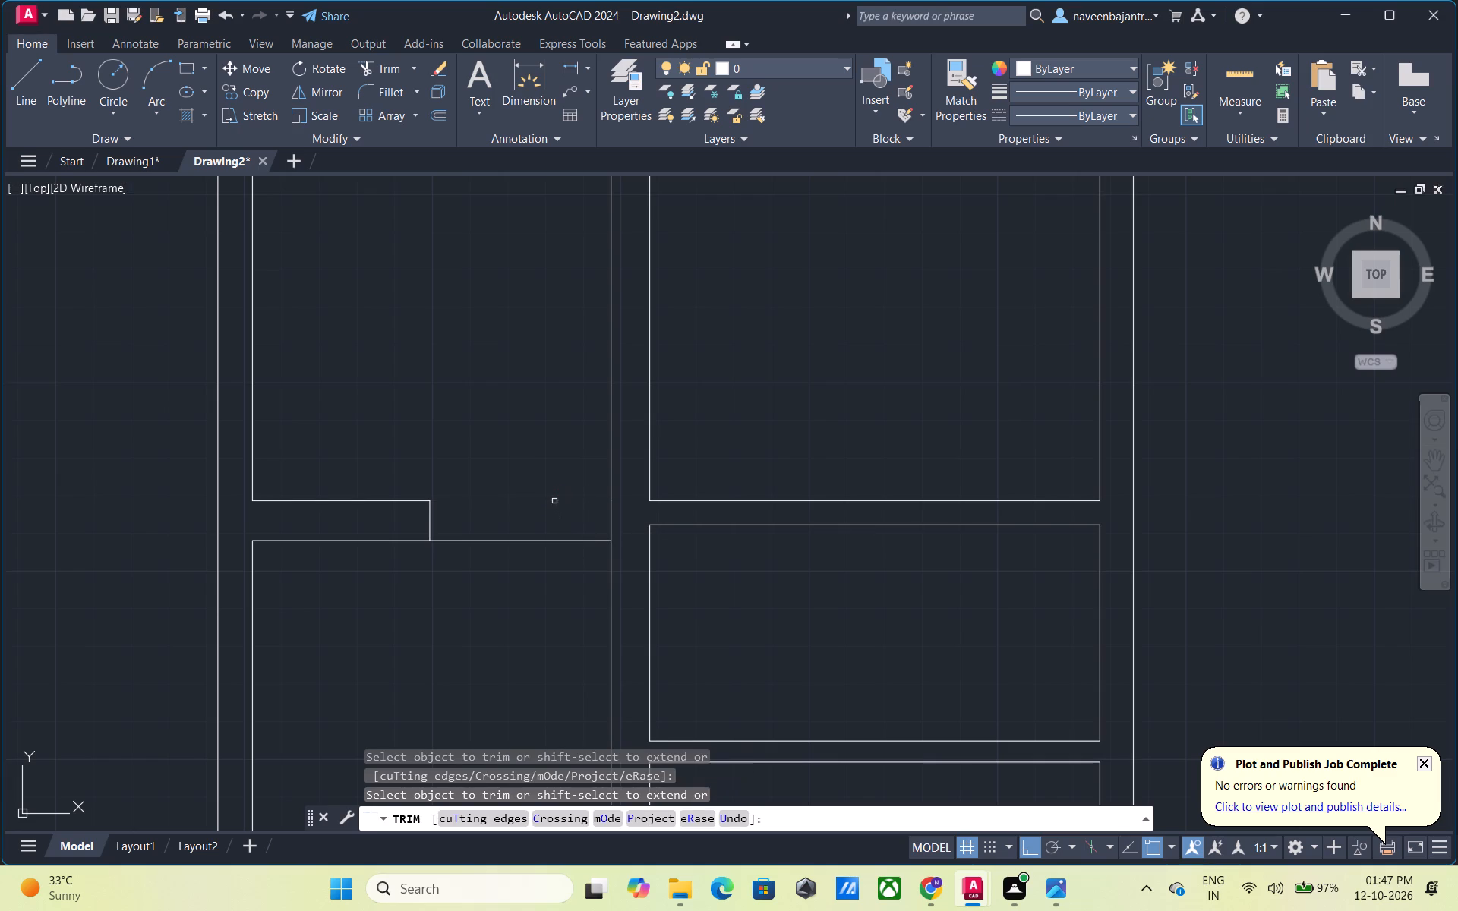
{"action": "left_click", "coordinate": [551, 540]}
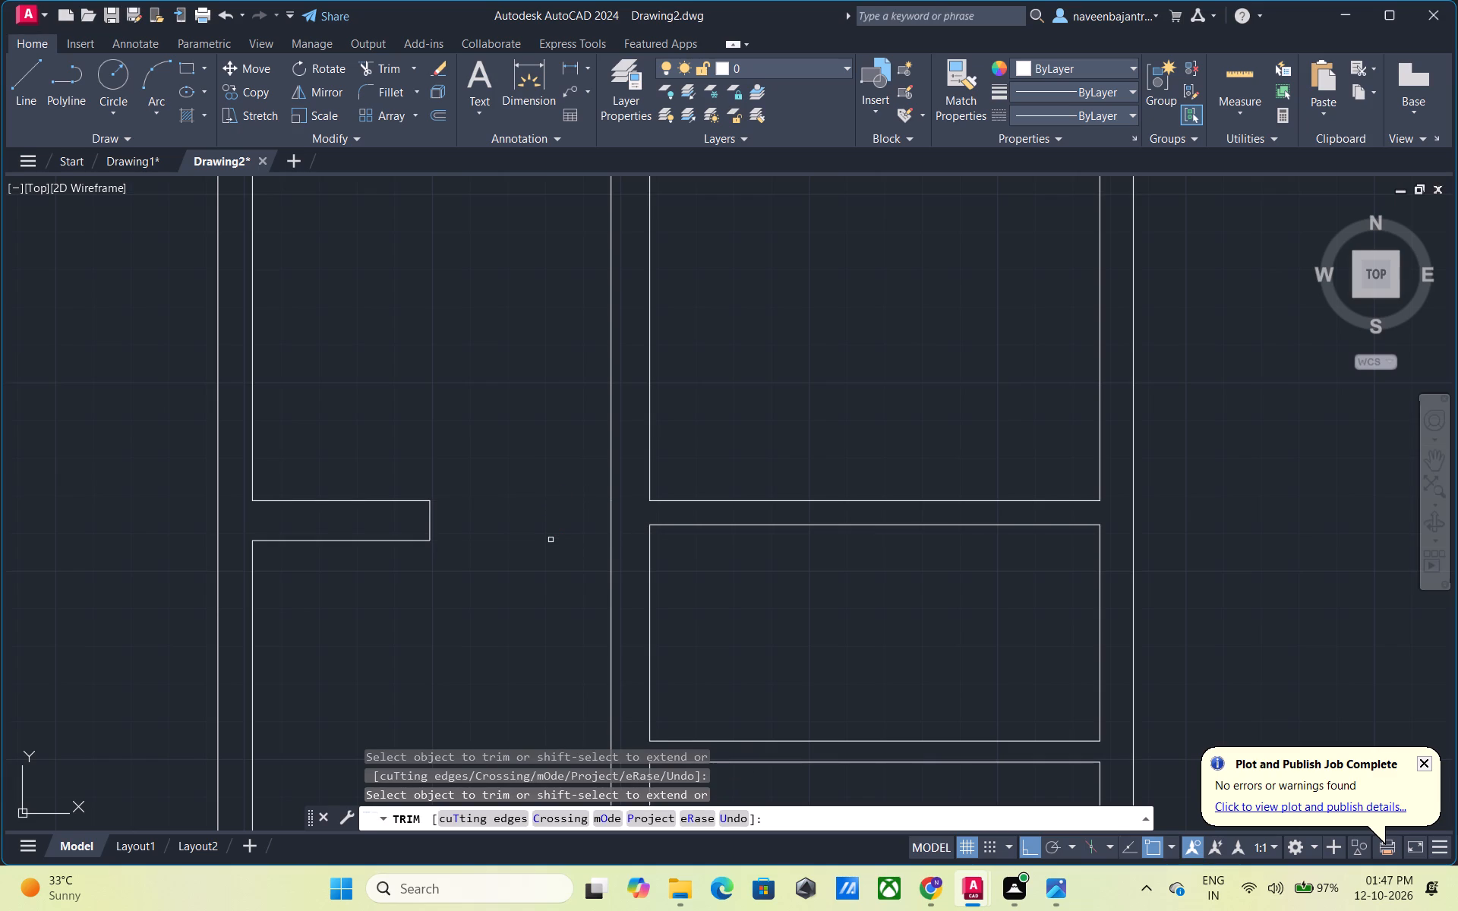
{"action": "scroll", "coordinate": [551, 540], "scroll_direction": "down", "scroll_amount": 1}
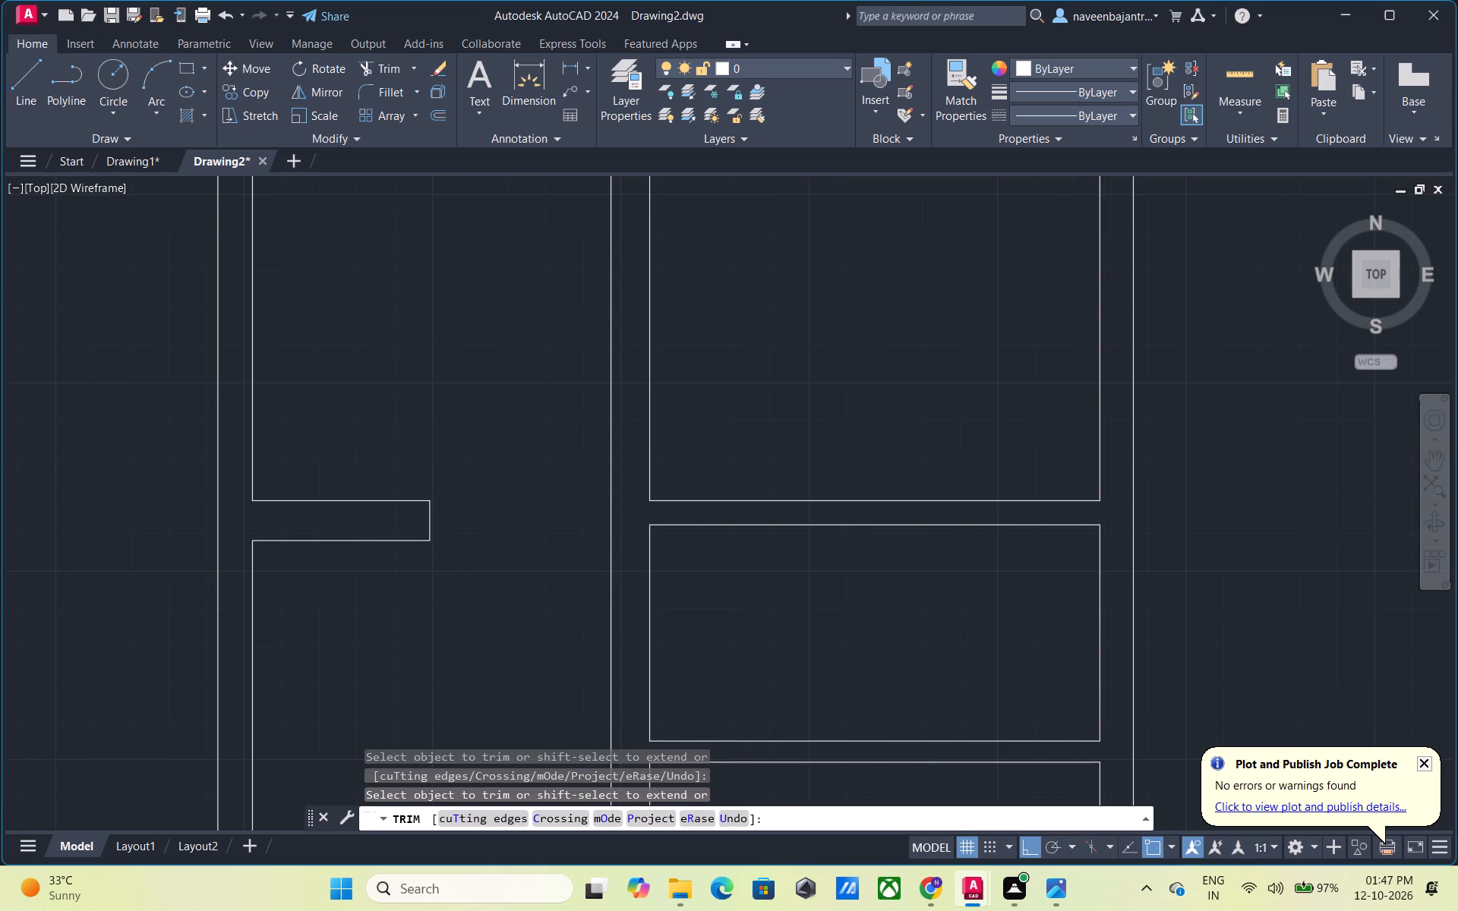
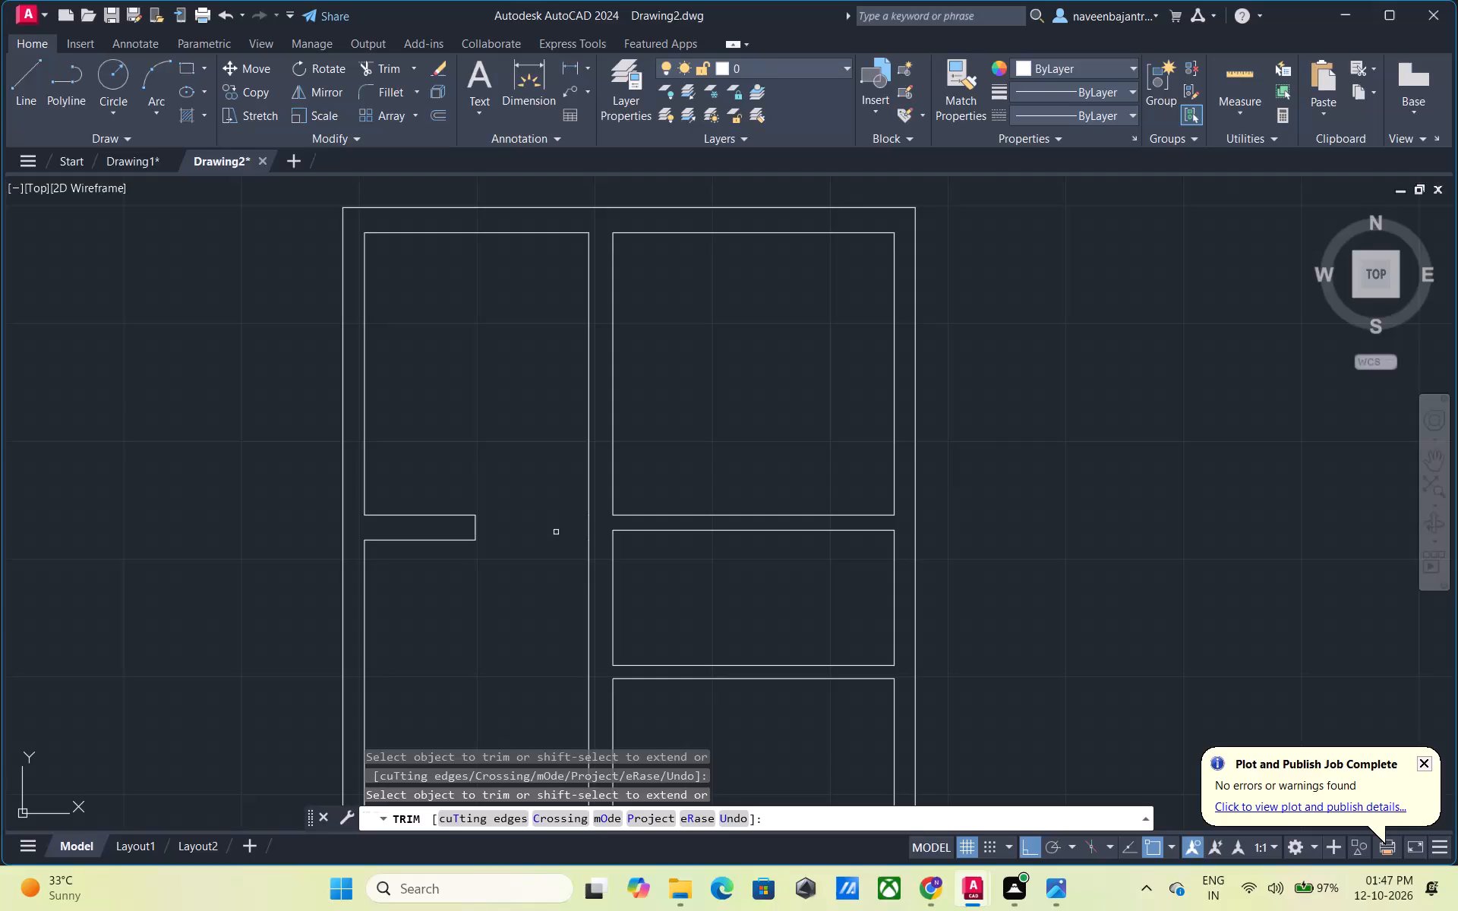
Draw a short line across the central partition, level with the upper right room's bottom edge, and trim its overhang past the left face.
{"action": "middle_click_drag", "start_coordinate": [557, 531], "coordinate": [485, 565]}
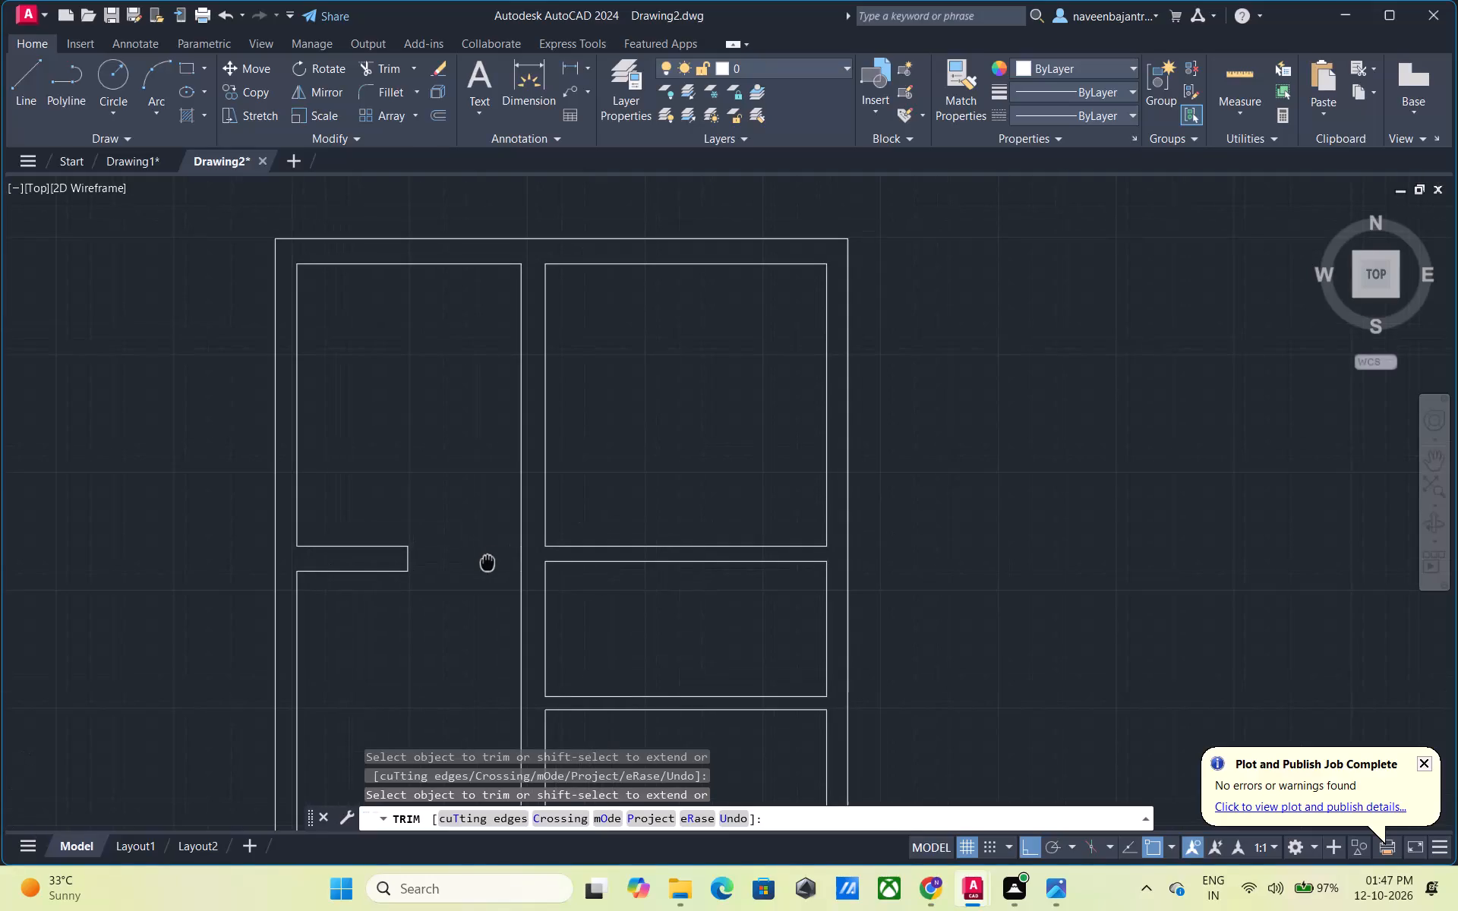
{"action": "middle_click_drag", "start_coordinate": [485, 565], "coordinate": [484, 565]}
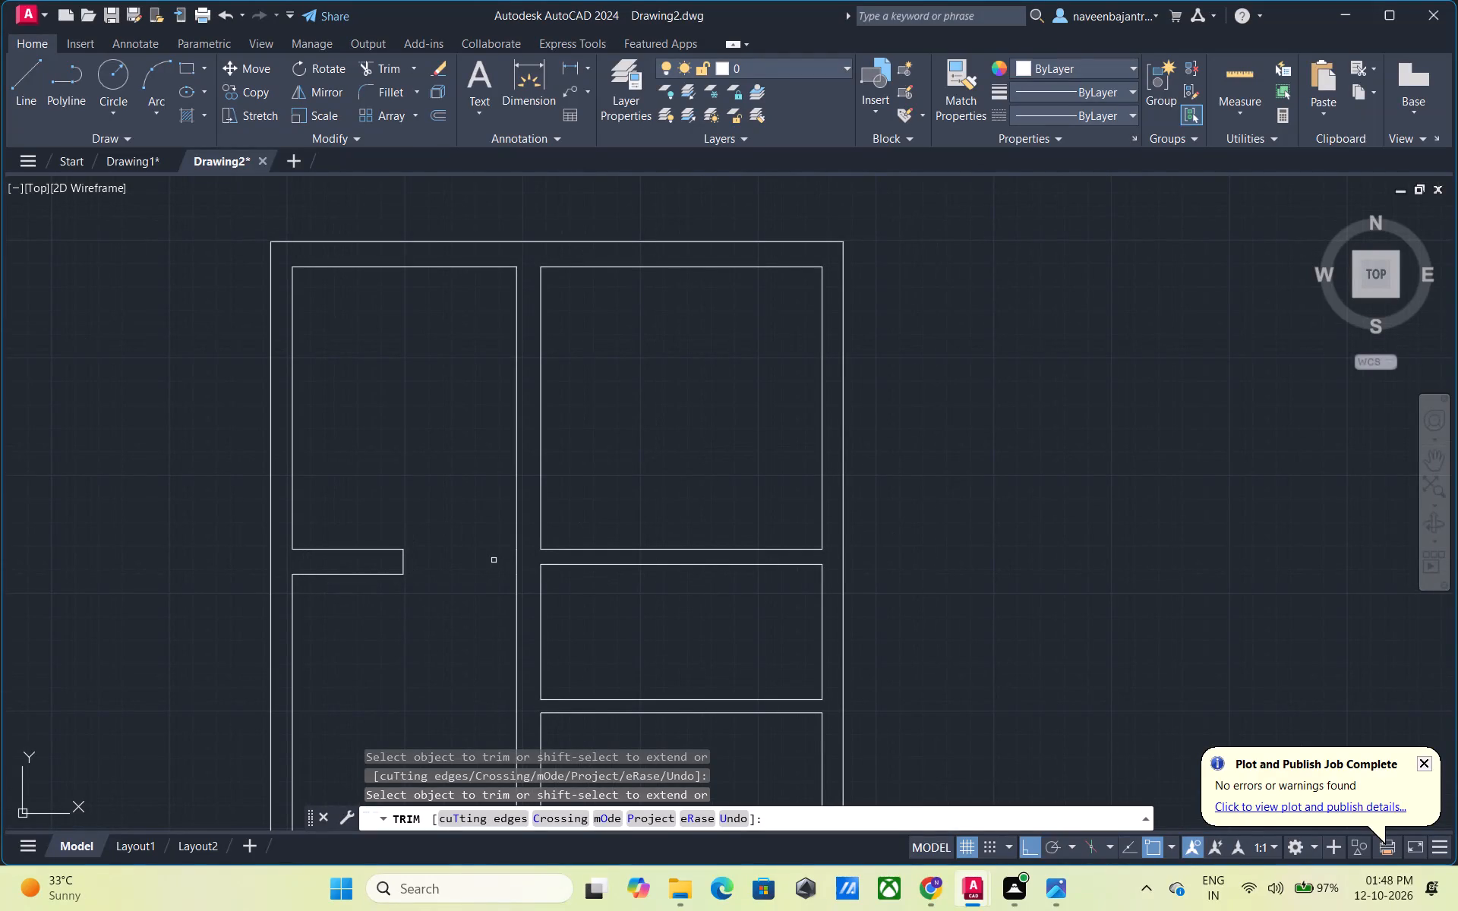
{"action": "key", "text": "Escape"}
{"action": "type", "text": "L"}
{"action": "key", "text": "space"}
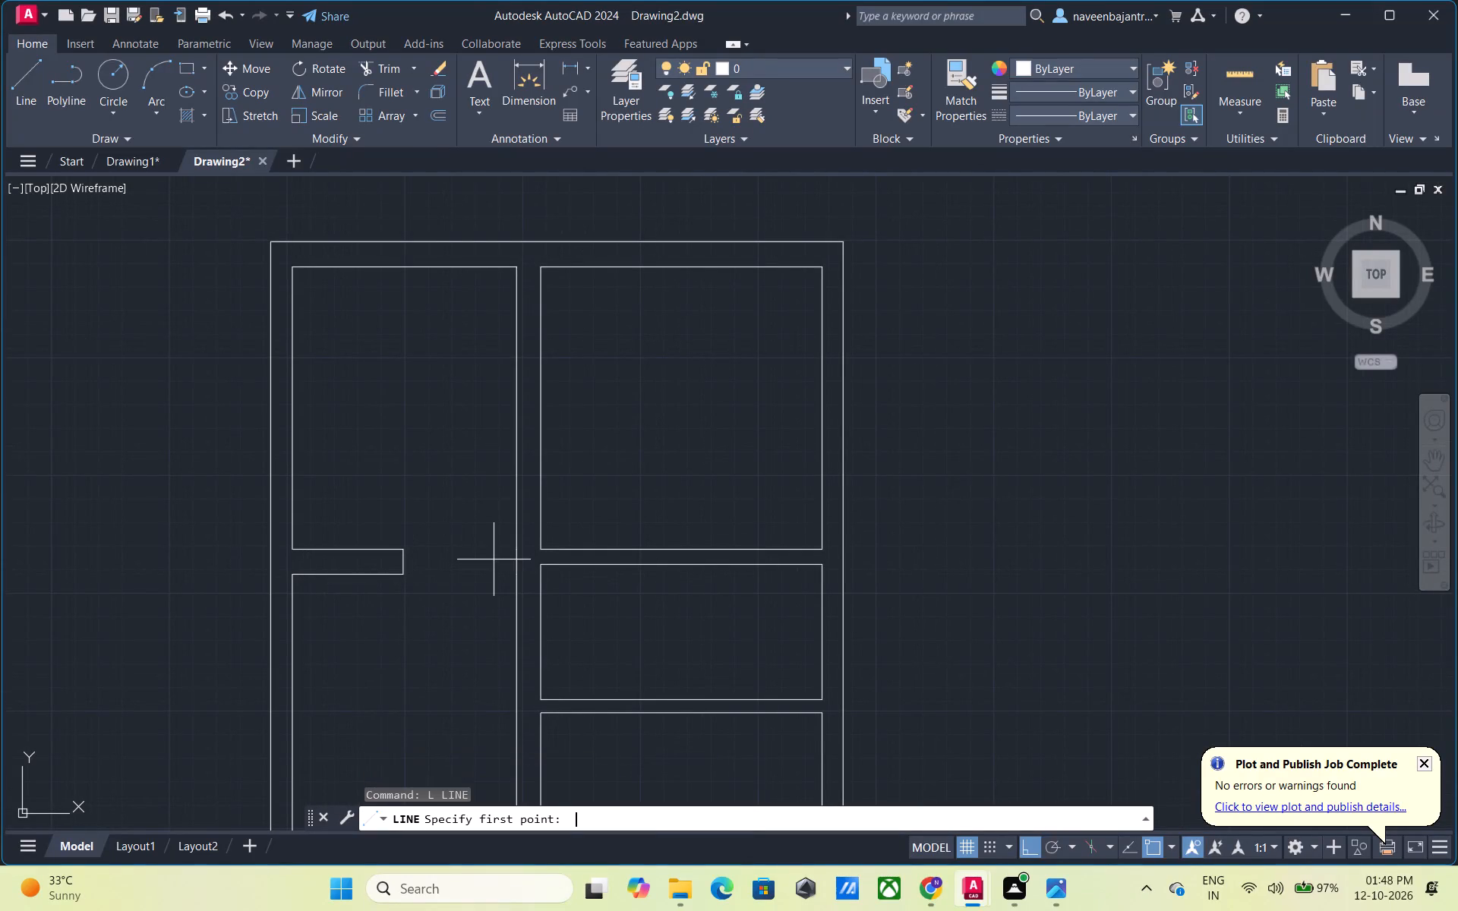
{"action": "left_click", "coordinate": [537, 550]}
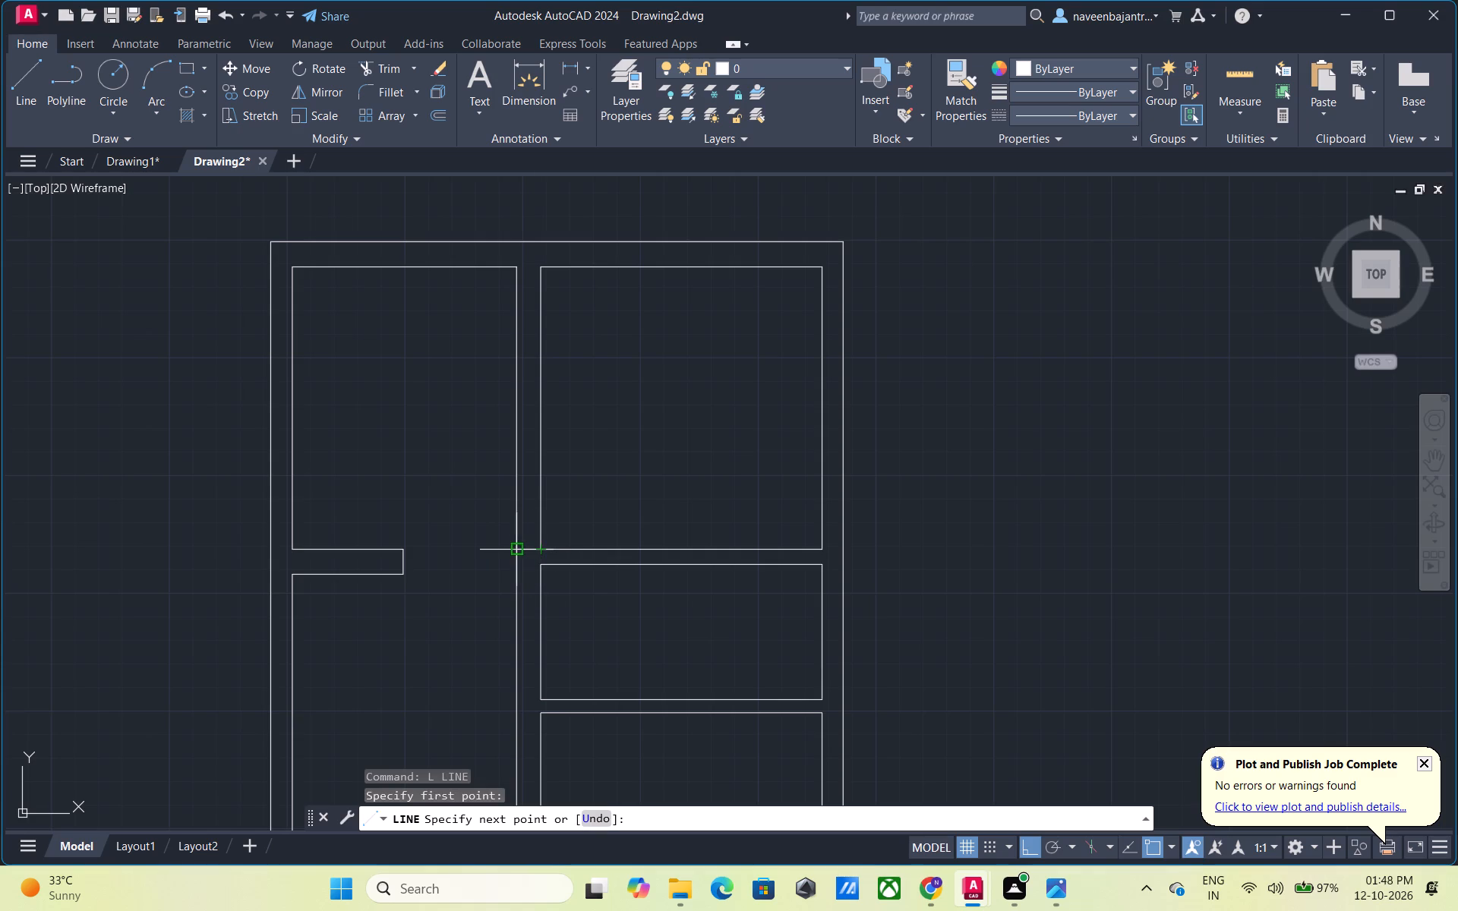
{"action": "left_click", "coordinate": [503, 550]}
{"action": "key", "text": "Escape"}
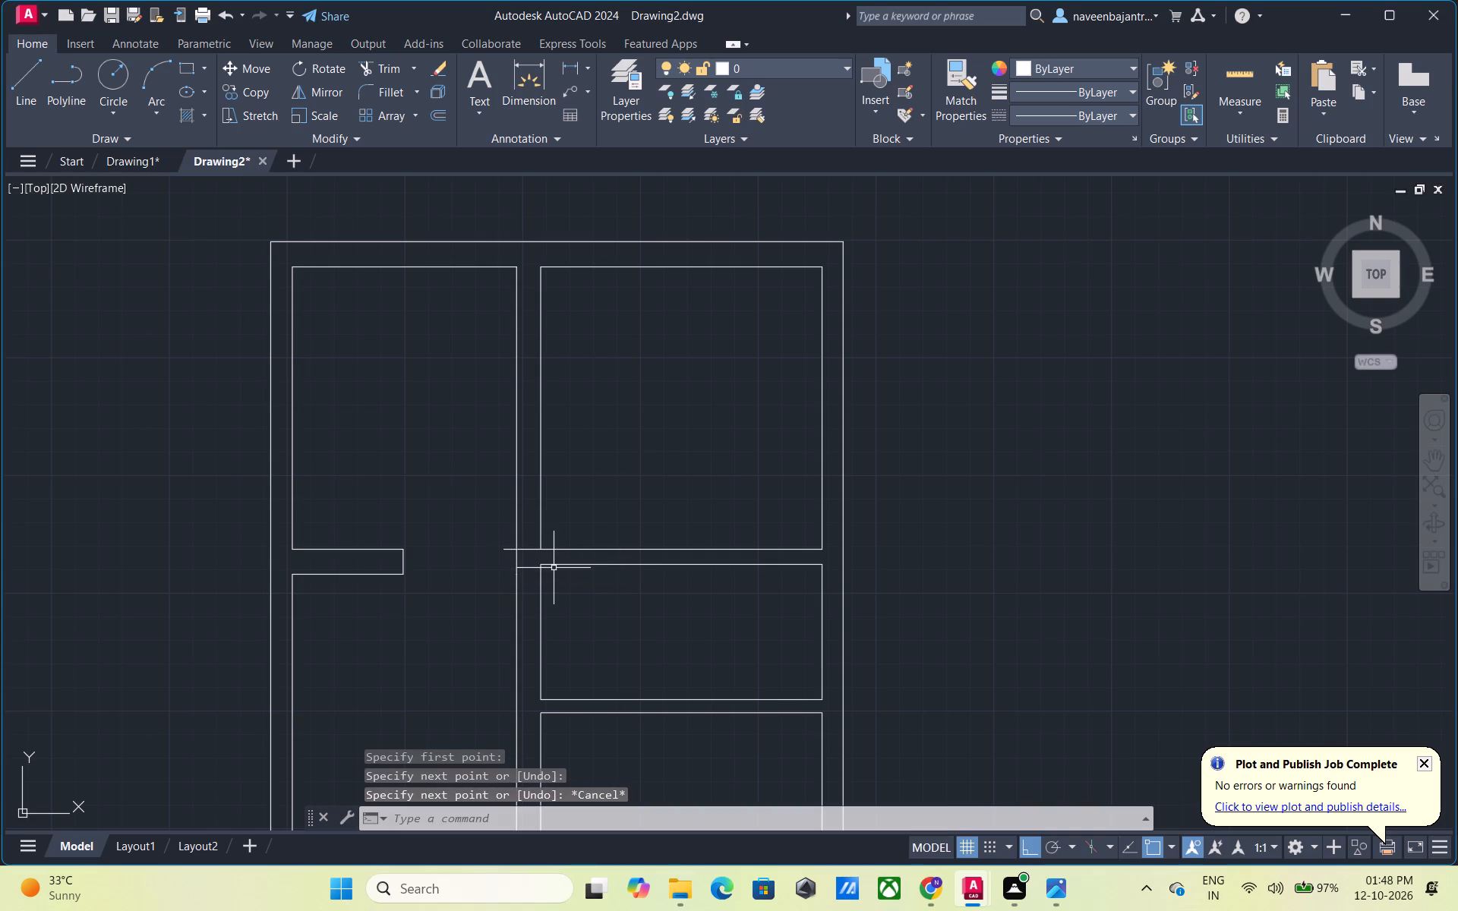
{"action": "type", "text": "TR"}
{"action": "key", "text": "space"}
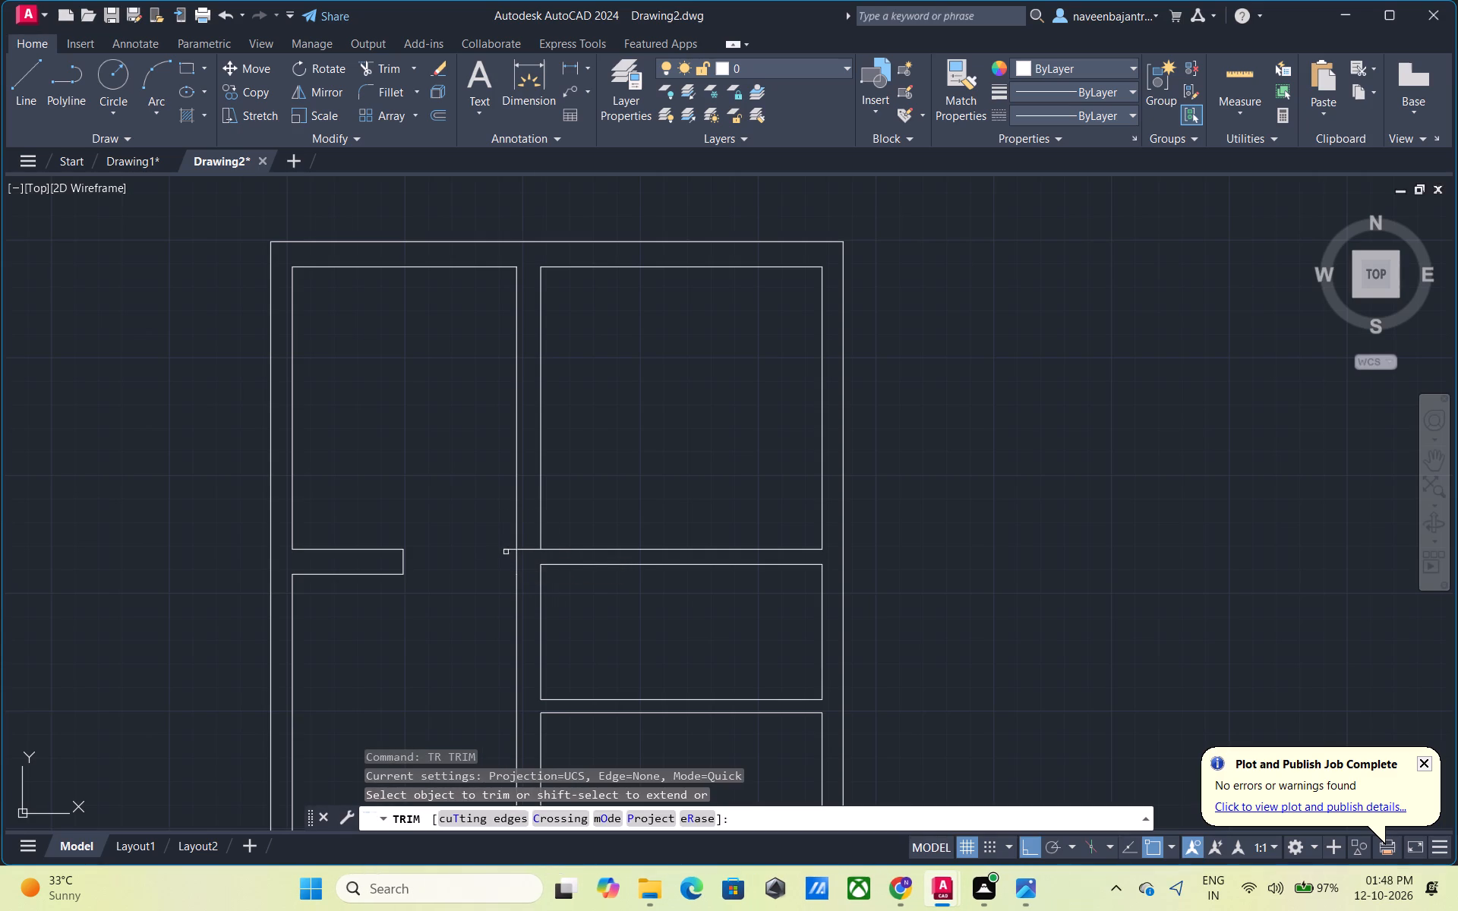
{"action": "left_click", "coordinate": [507, 550]}
{"action": "key", "text": "Escape"}
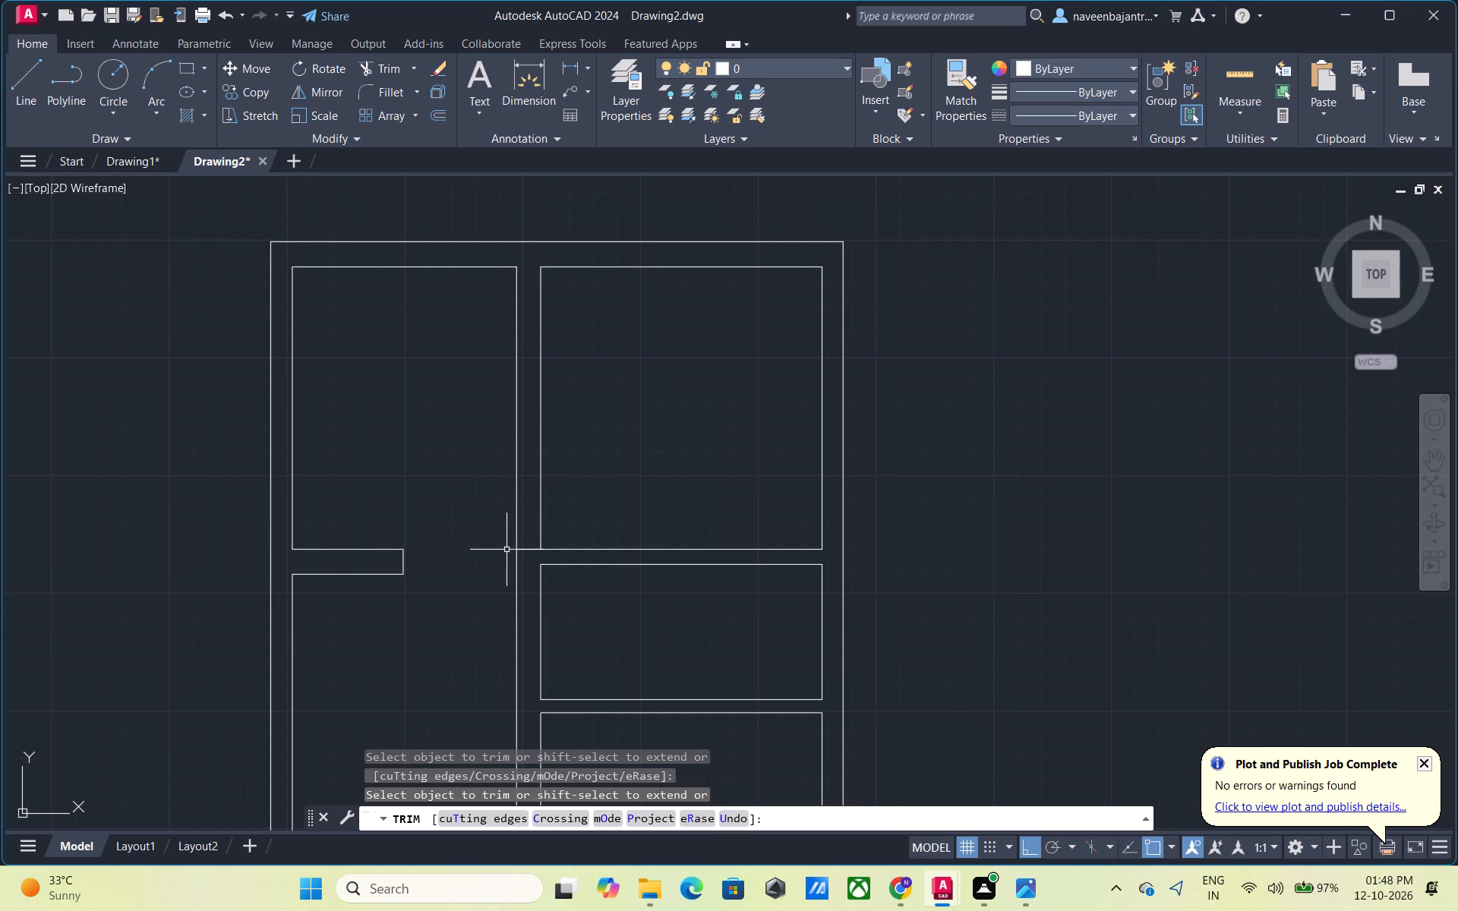
Offset the short line across the central partition upward by 4'.
{"action": "type", "text": "O"}
{"action": "key", "text": "space"}
{"action": "key", "text": "space"}
{"action": "left_click", "coordinate": [521, 550]}
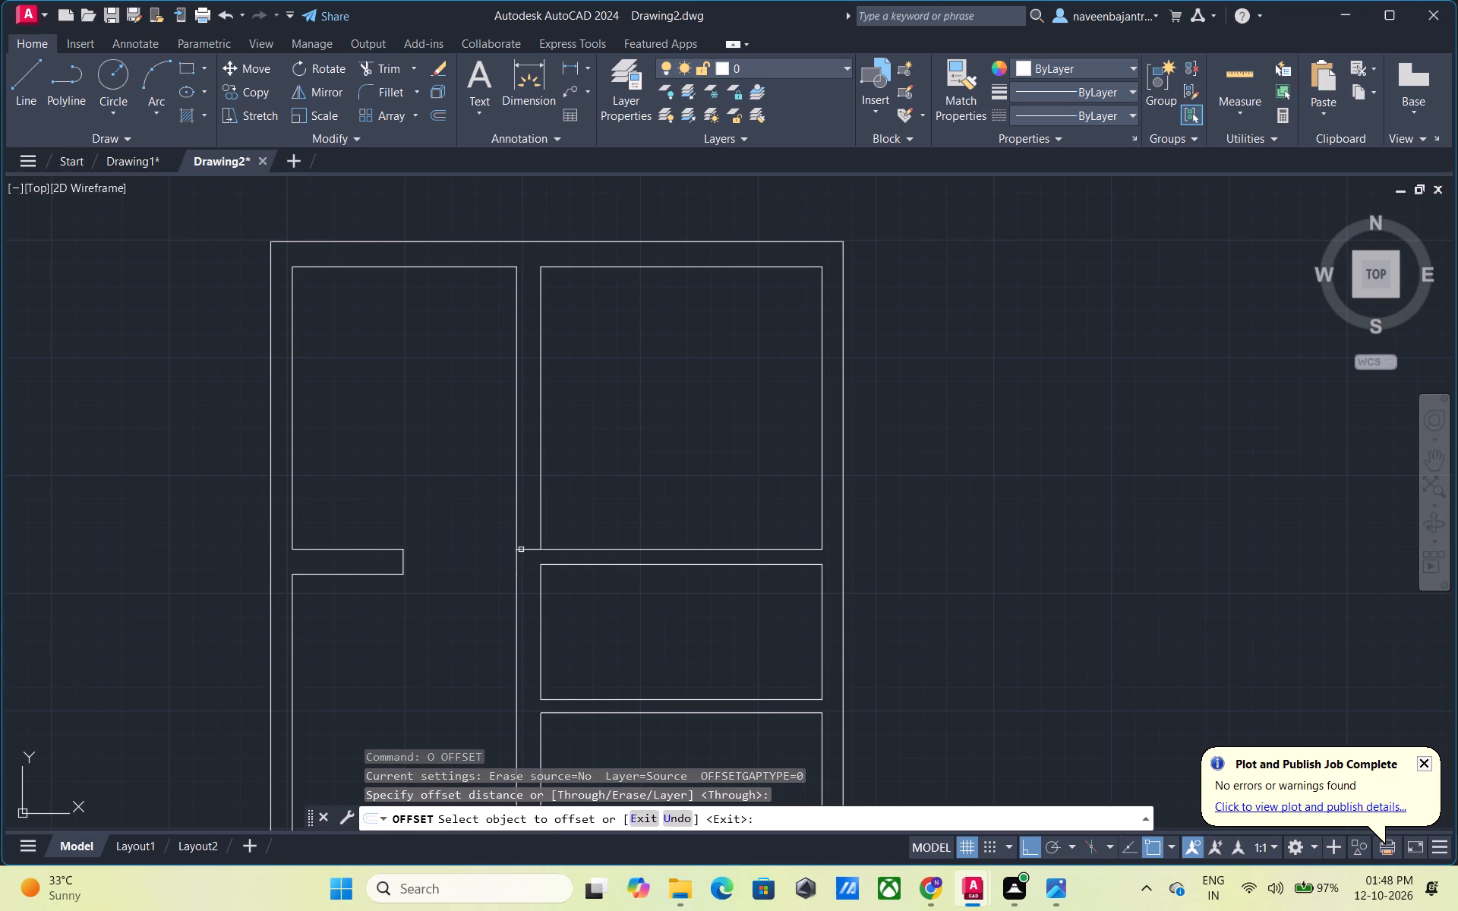
{"action": "type", "text": "4'"}
{"action": "key", "text": "Return"}
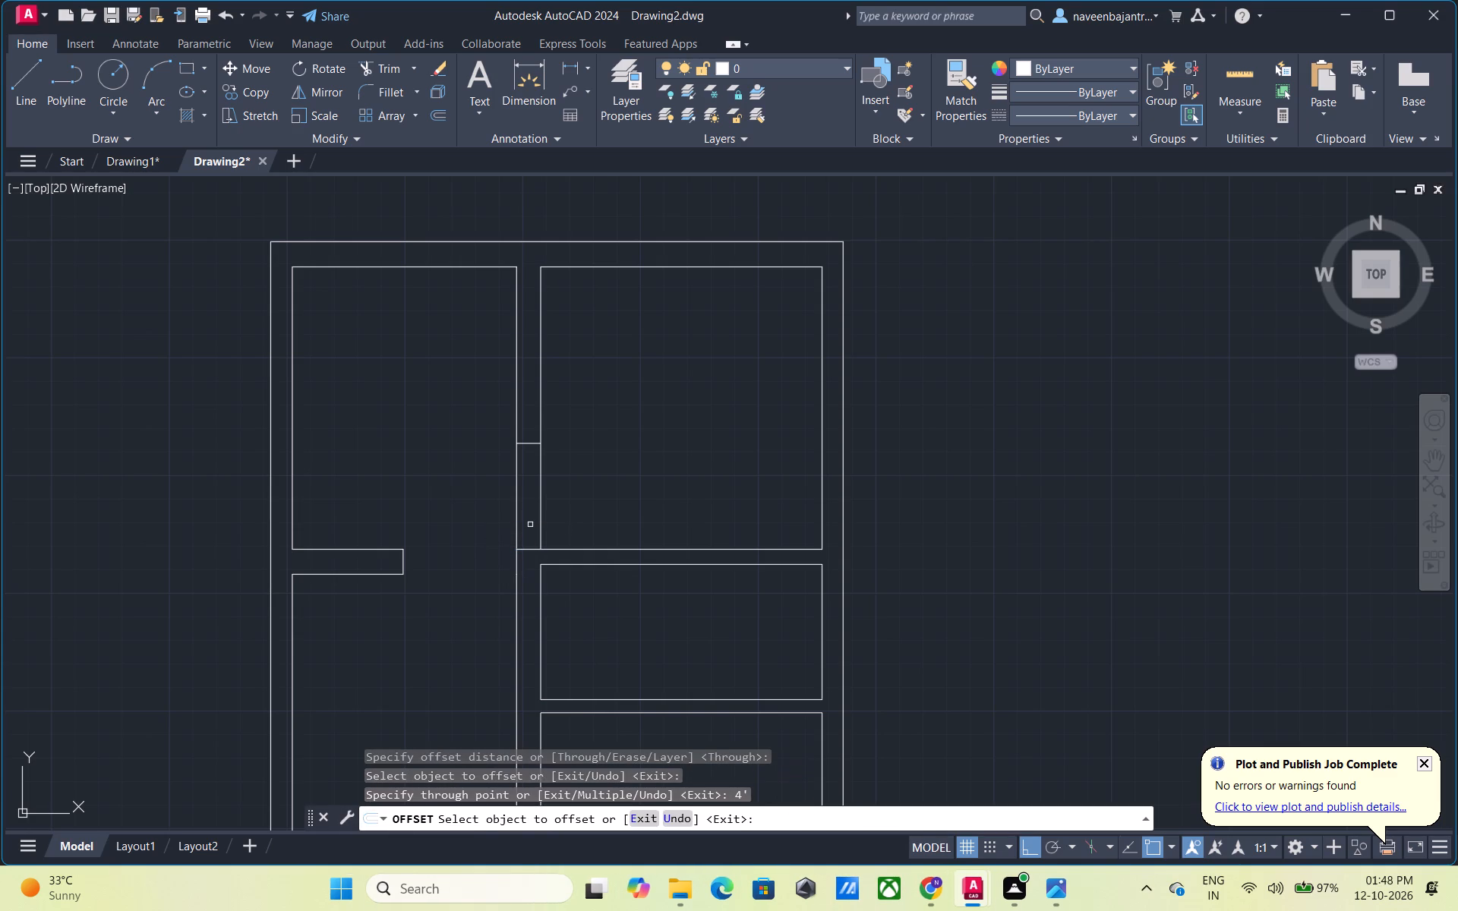
{"action": "key", "text": "Escape"}
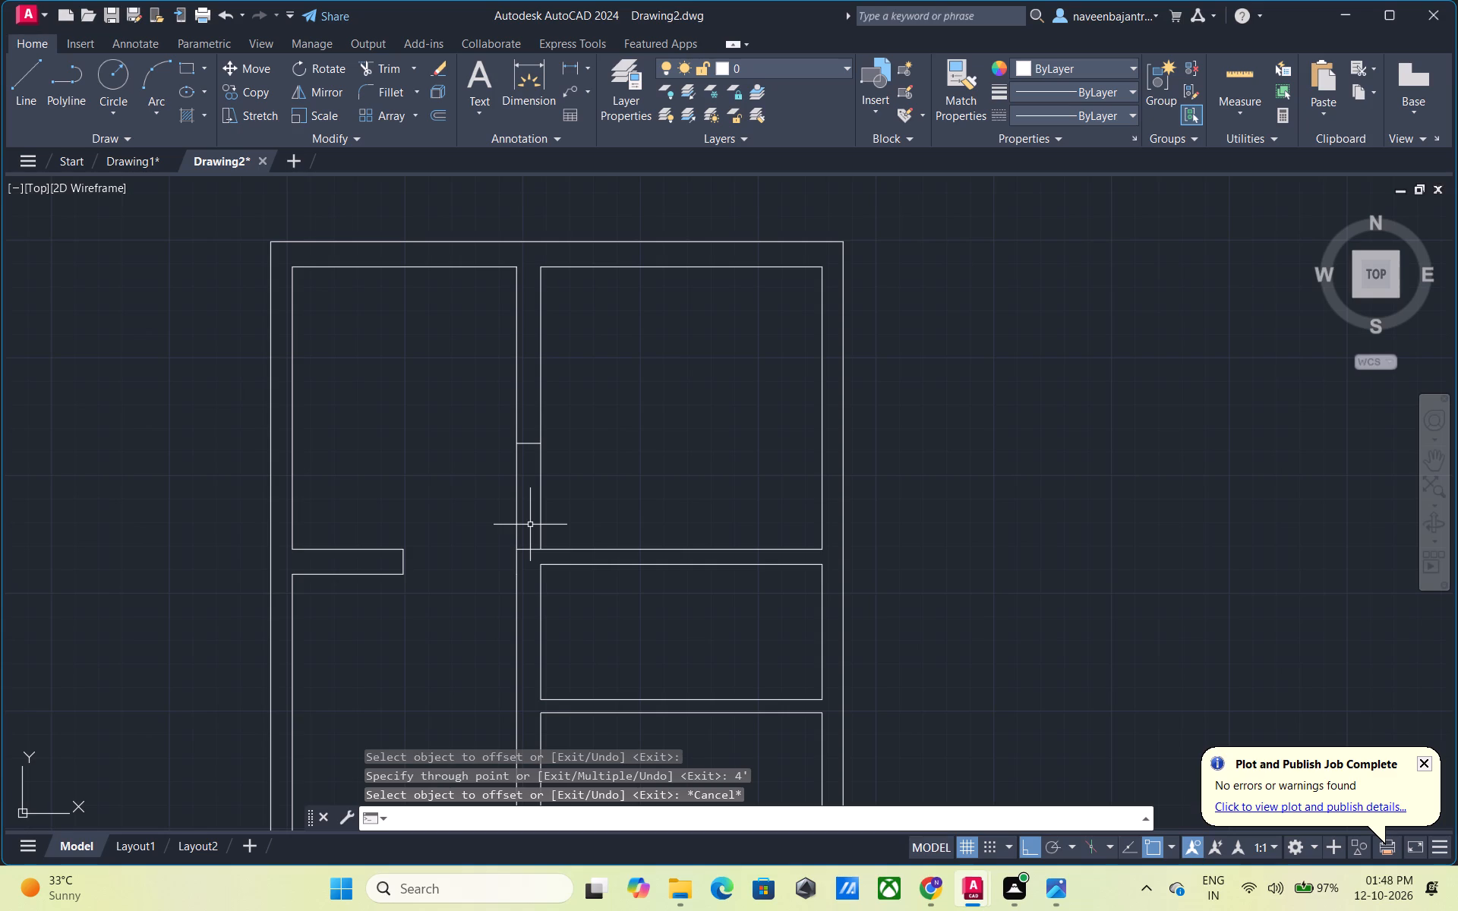
Trim both faces of the central partition between the two short lines to form a 4' opening into the upper right room.
{"action": "type", "text": "TR"}
{"action": "key", "text": "space"}
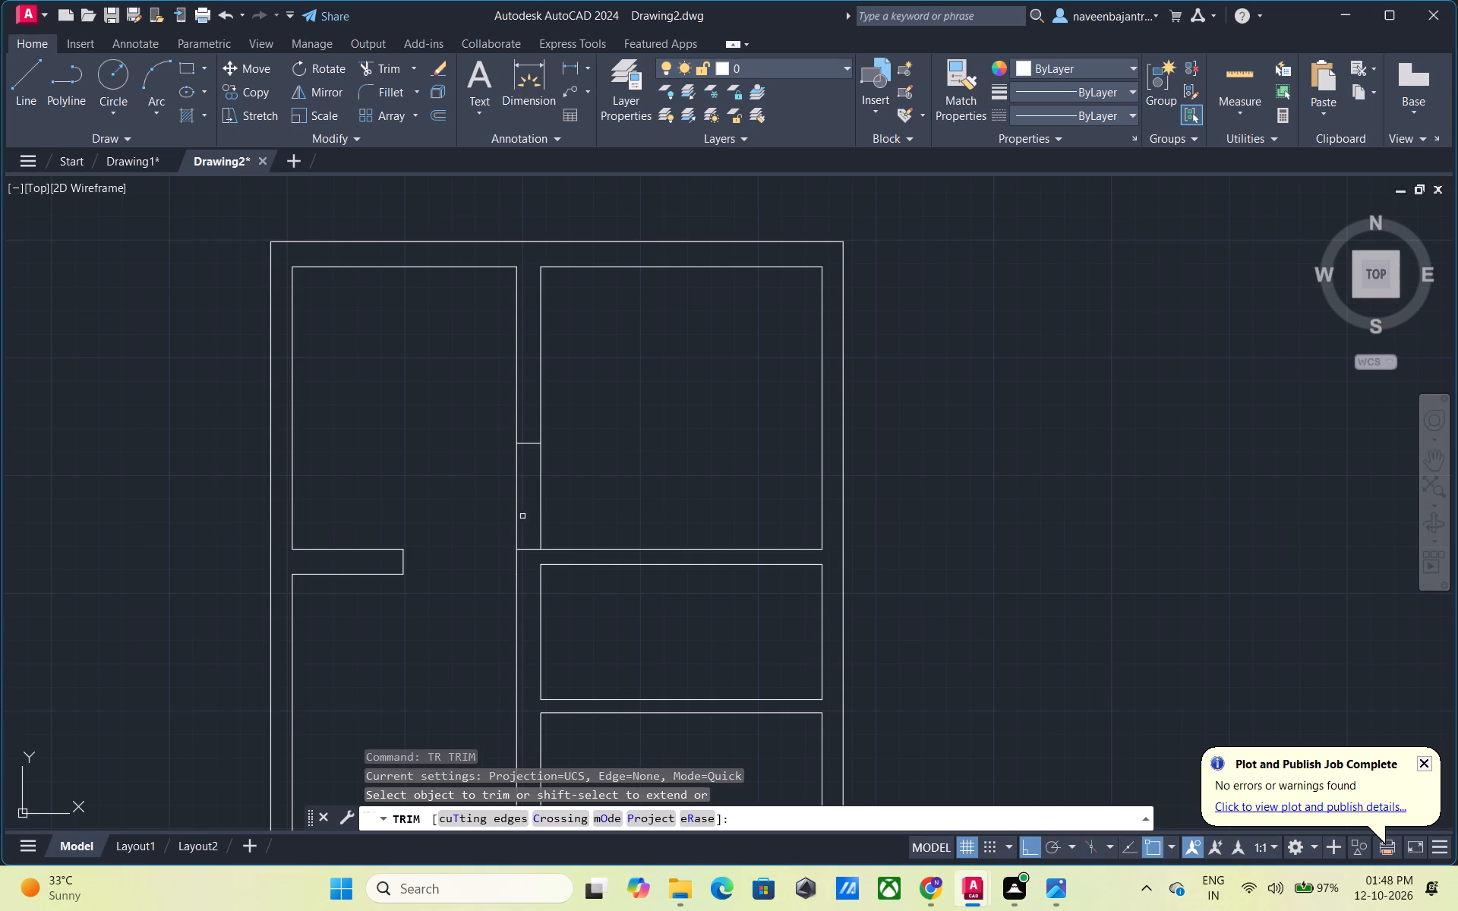
{"action": "left_click", "coordinate": [517, 512]}
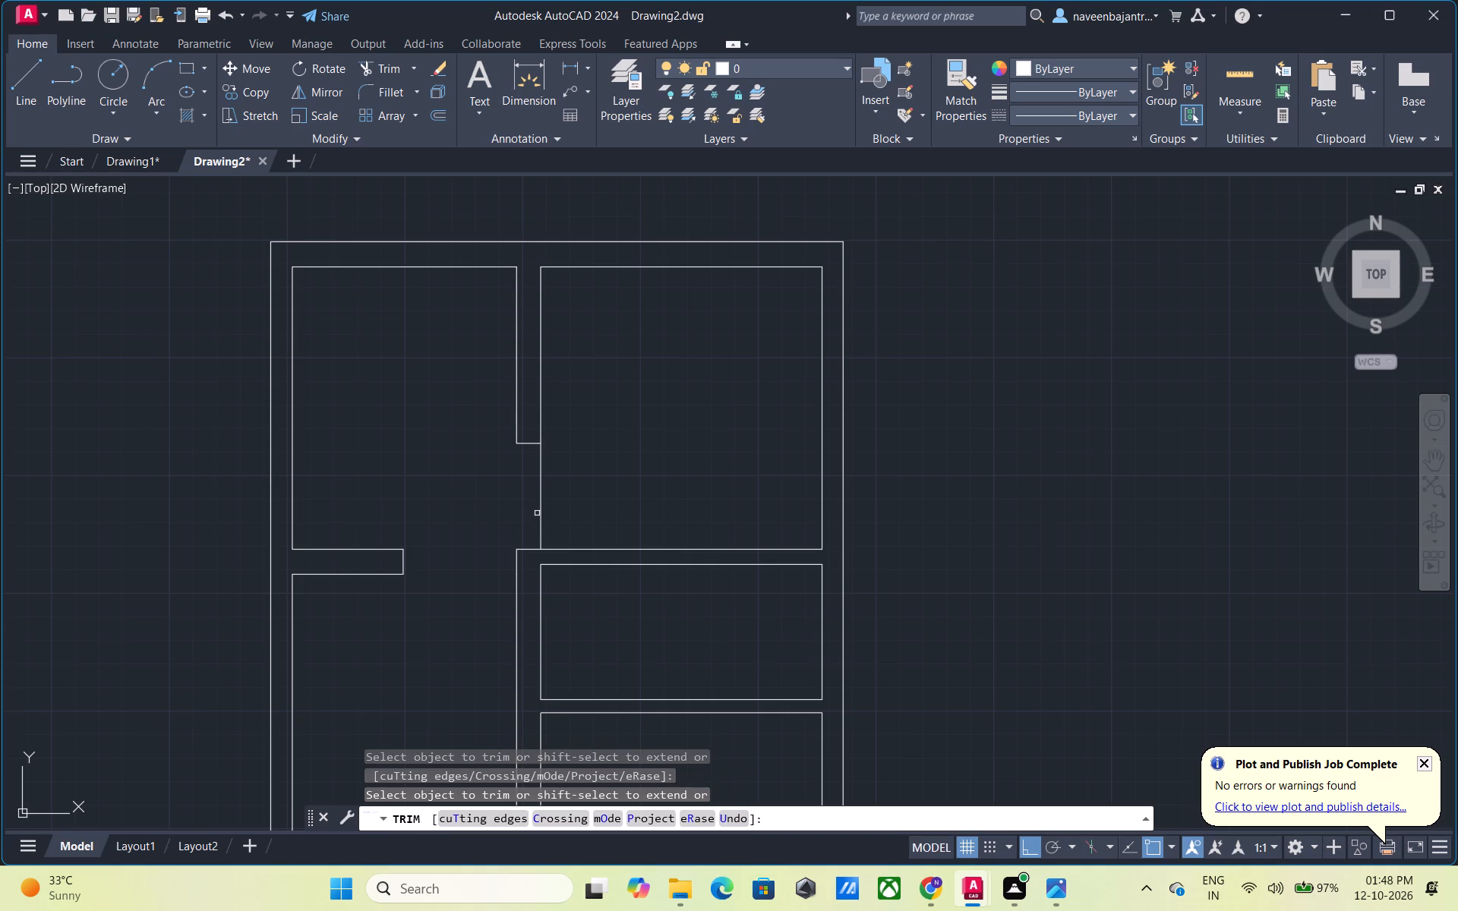
{"action": "left_click", "coordinate": [539, 513]}
{"action": "key", "text": "Escape"}
Draw a short line across the wall between the middle and lower right rooms, near its right end, and trim both overhangs.
{"action": "scroll", "coordinate": [548, 520], "scroll_direction": "down", "scroll_amount": 2}
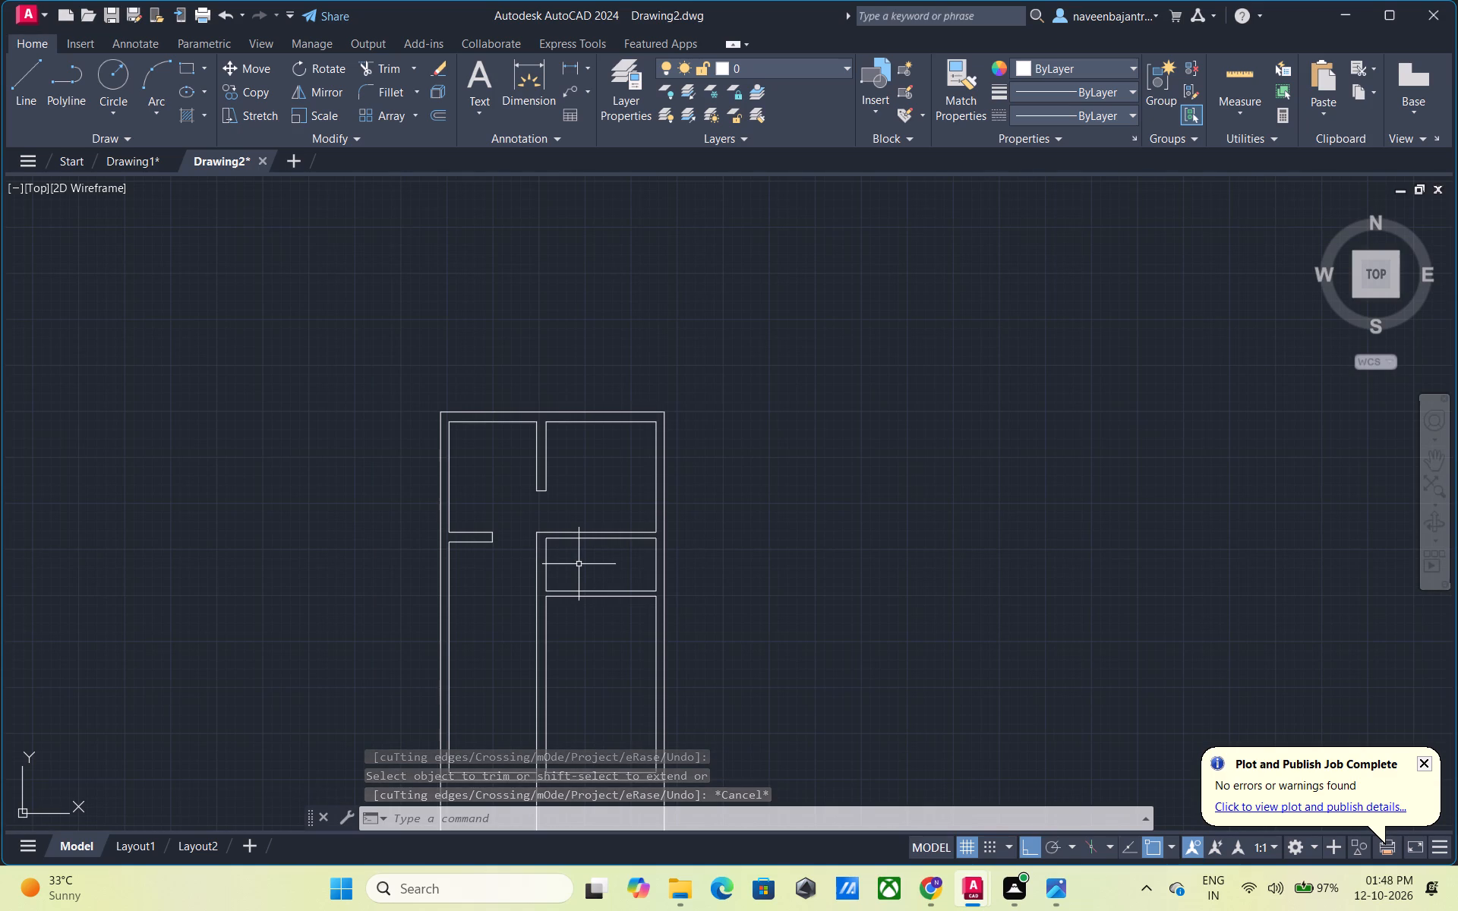
{"action": "middle_click_drag", "start_coordinate": [579, 564], "coordinate": [546, 487]}
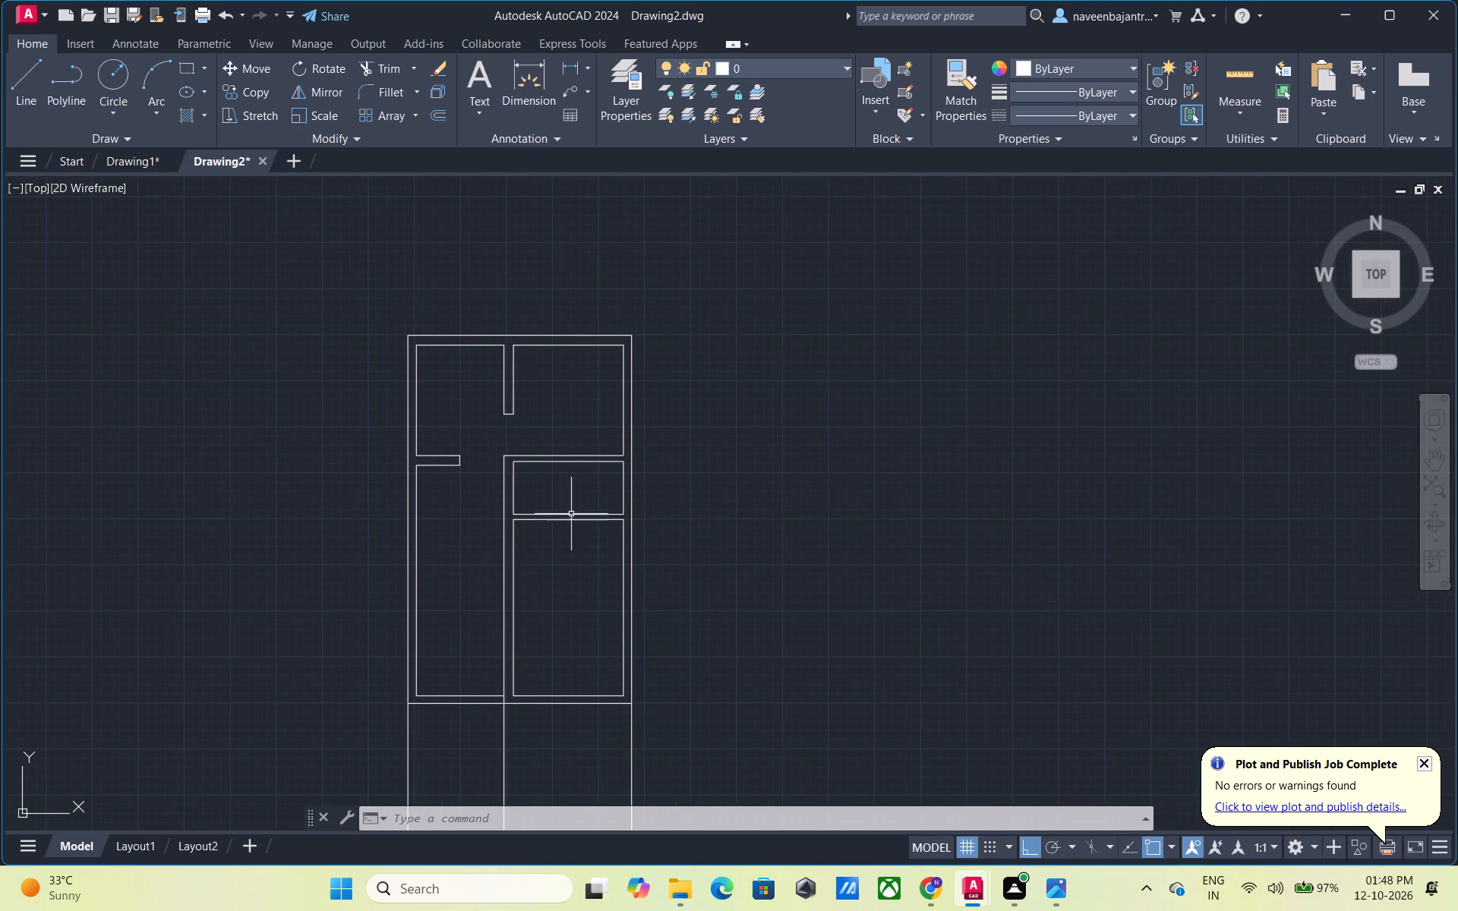
{"action": "scroll", "coordinate": [613, 549], "scroll_direction": "up", "scroll_amount": 3}
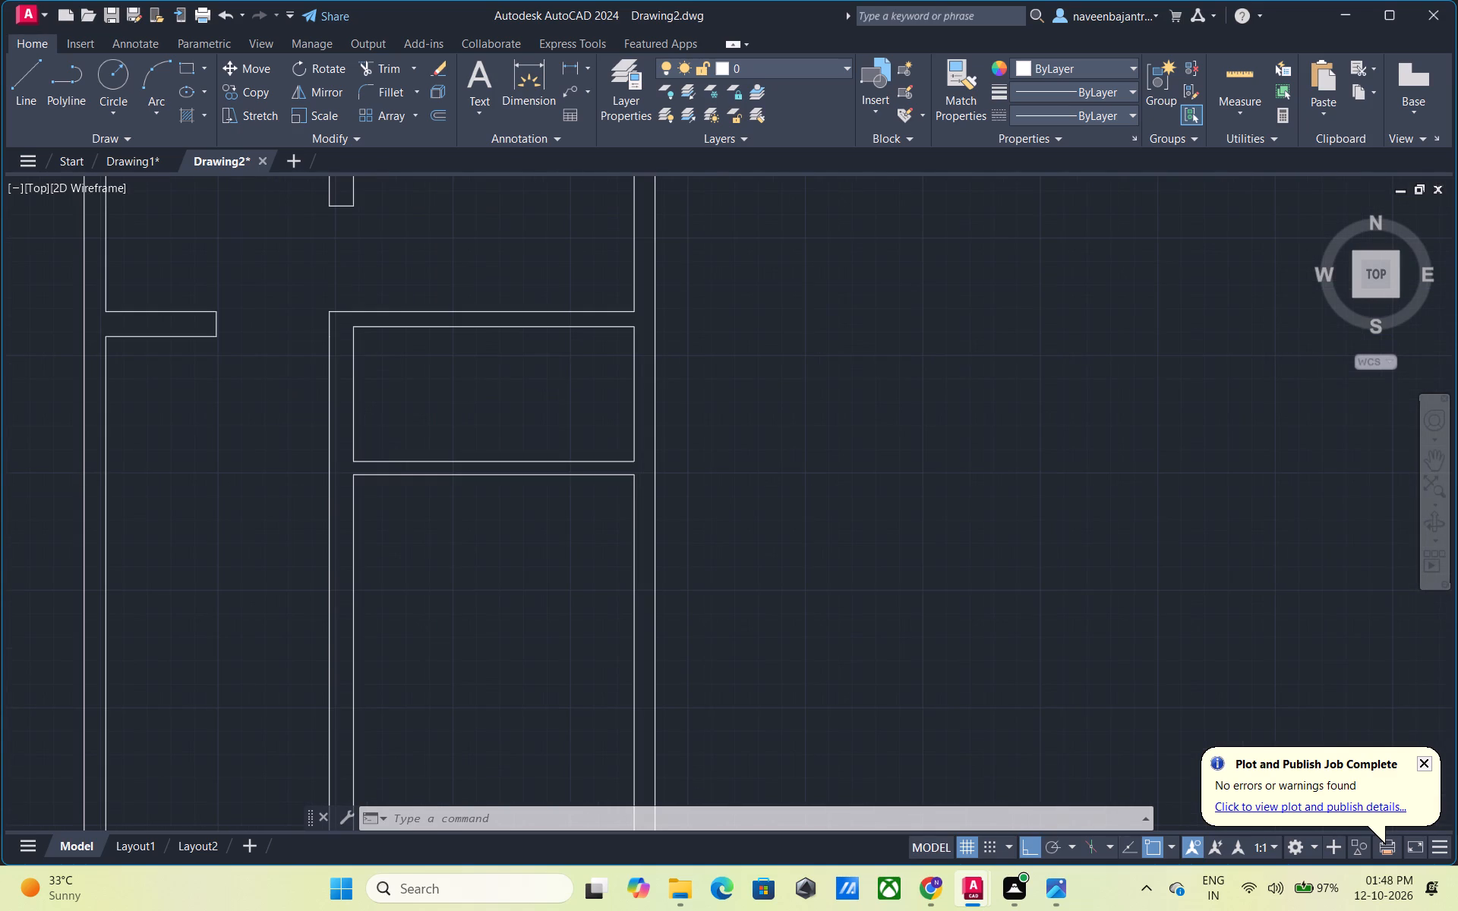
{"action": "middle_click", "coordinate": [601, 547]}
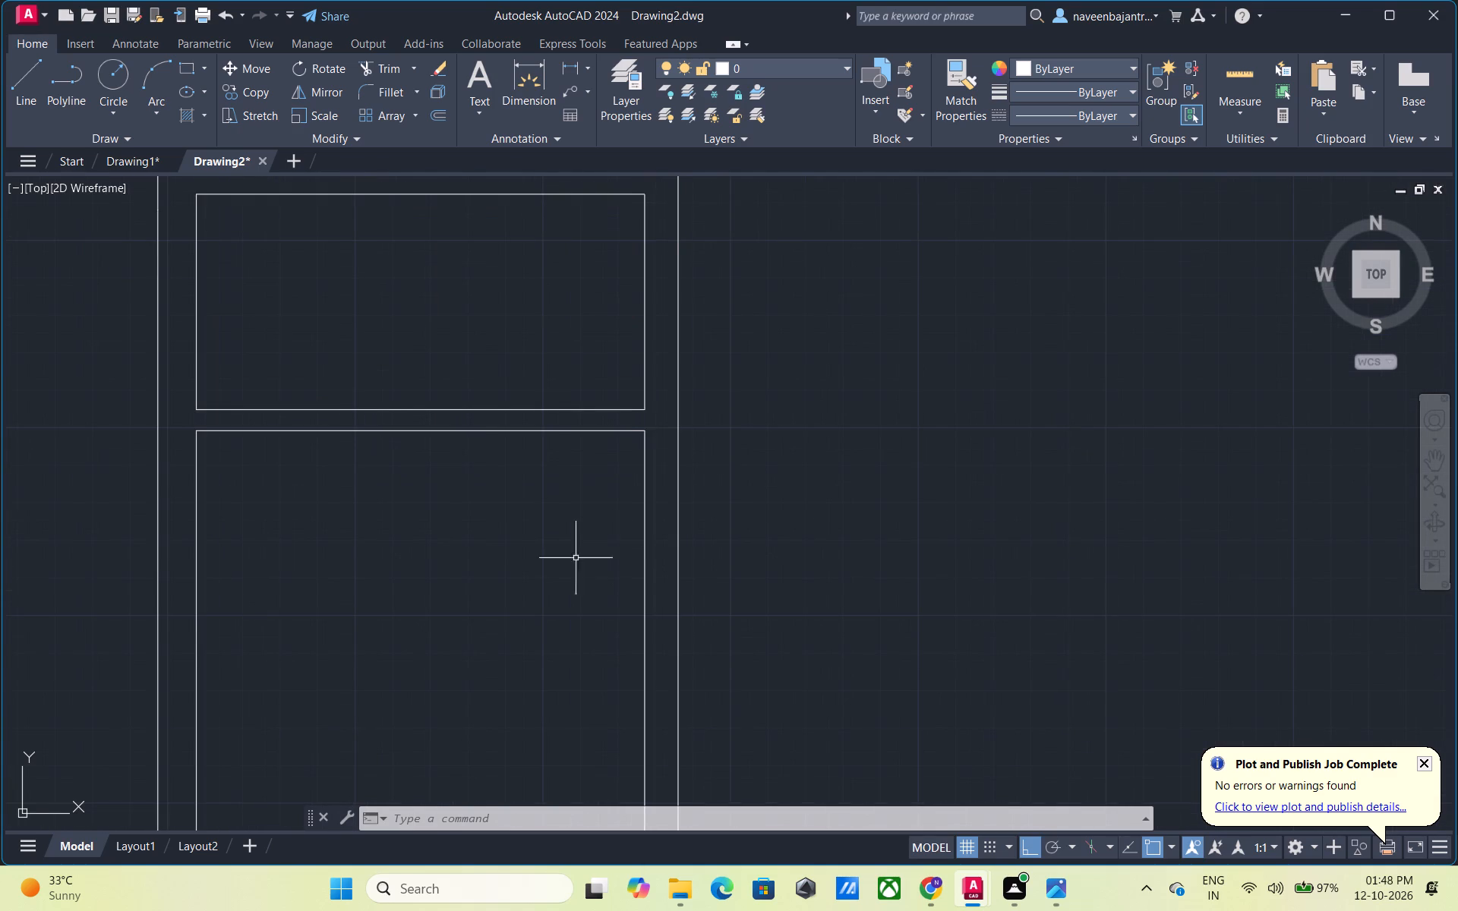
{"action": "middle_click", "coordinate": [542, 570]}
{"action": "middle_click_drag", "start_coordinate": [572, 528], "coordinate": [416, 590]}
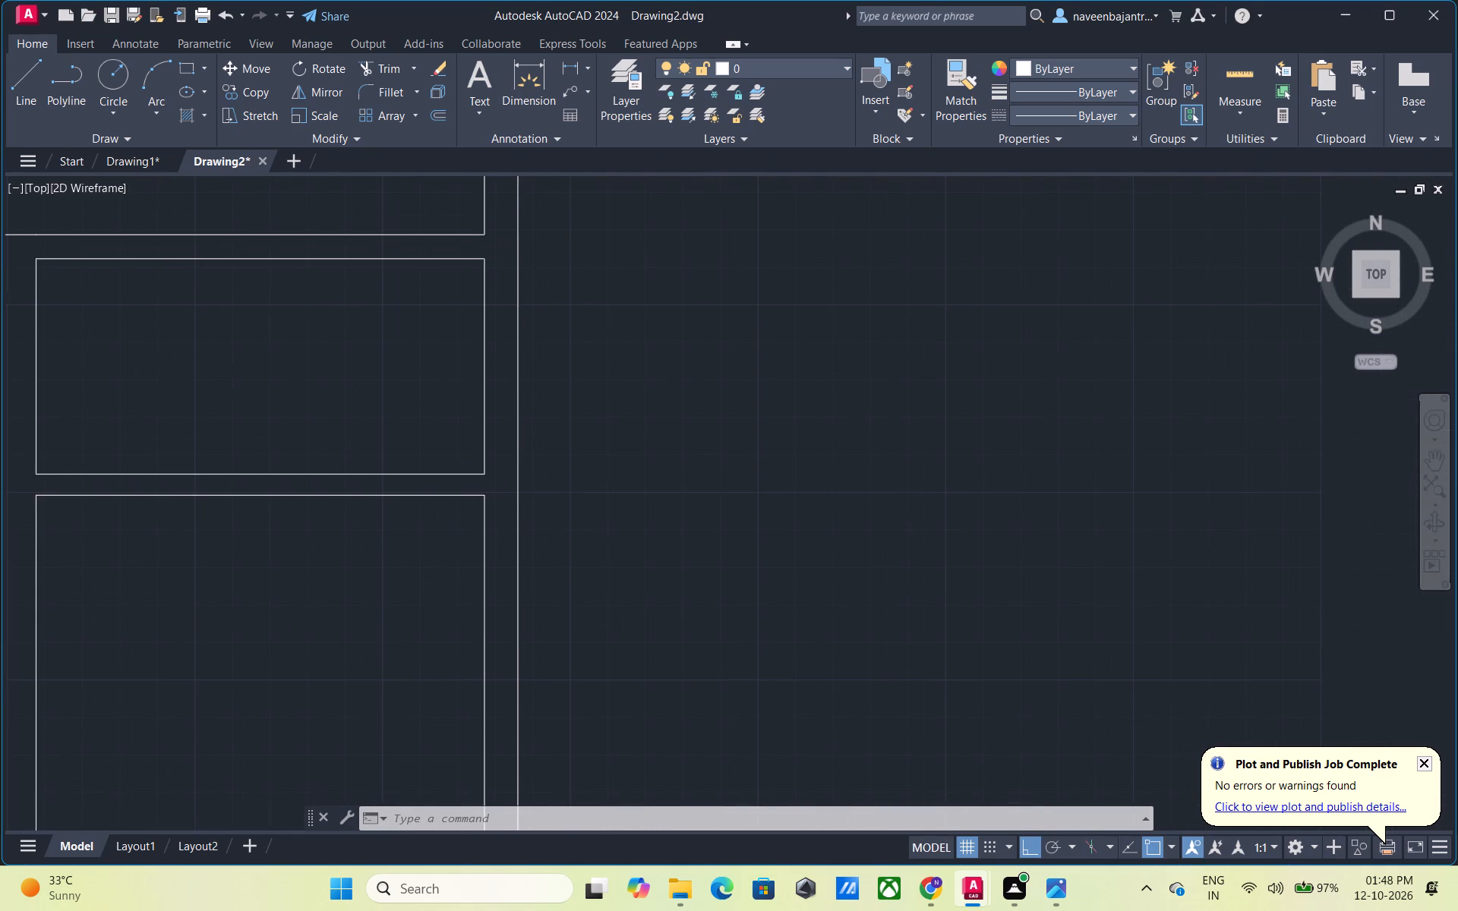
{"action": "key", "text": "Escape"}
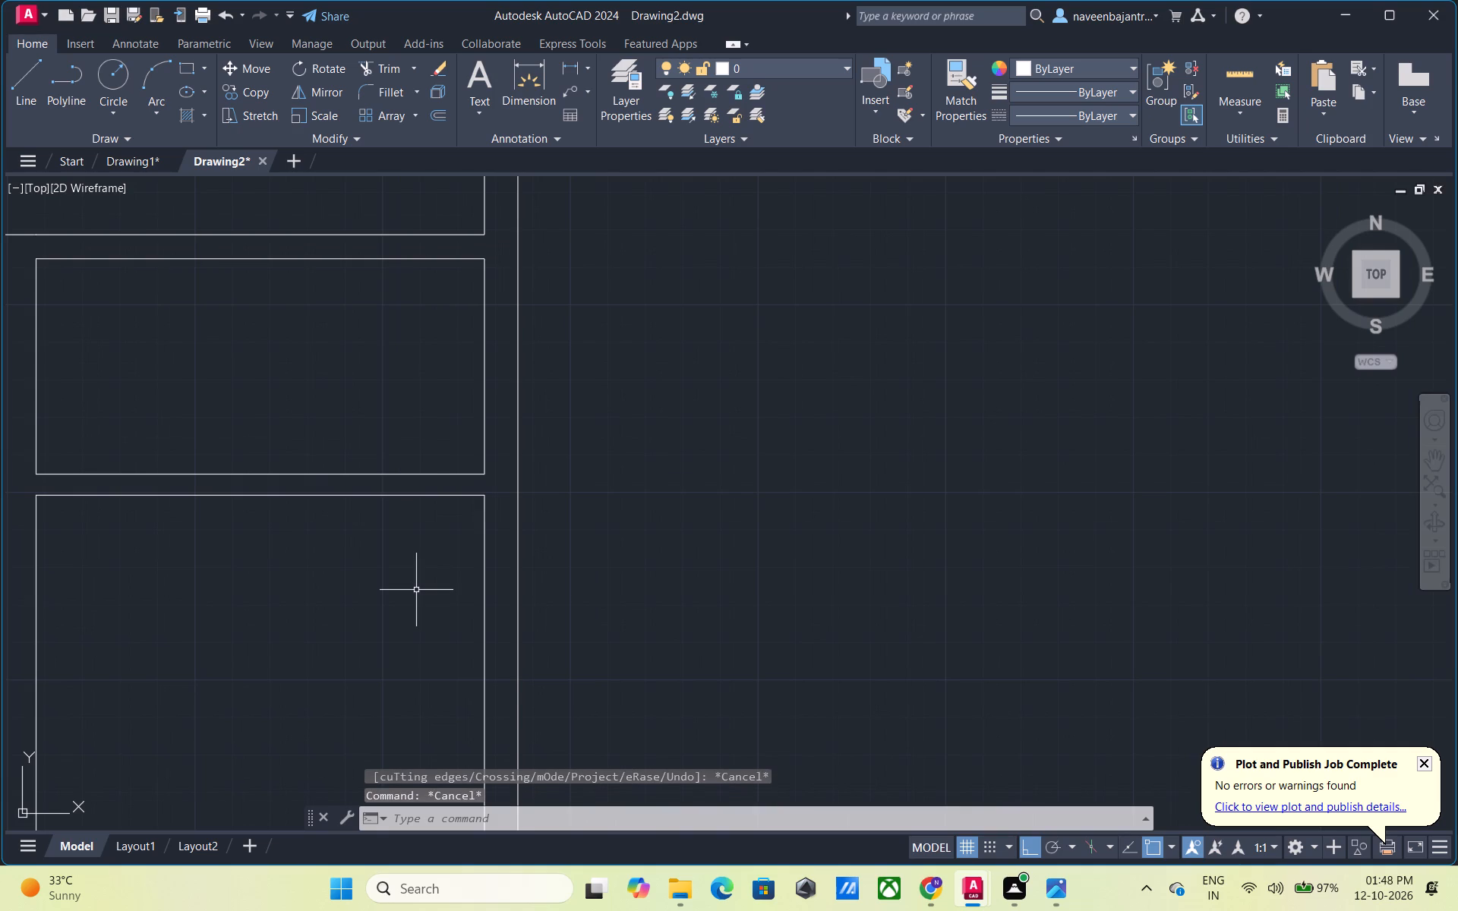
{"action": "scroll", "coordinate": [416, 590], "scroll_direction": "up", "scroll_amount": 1}
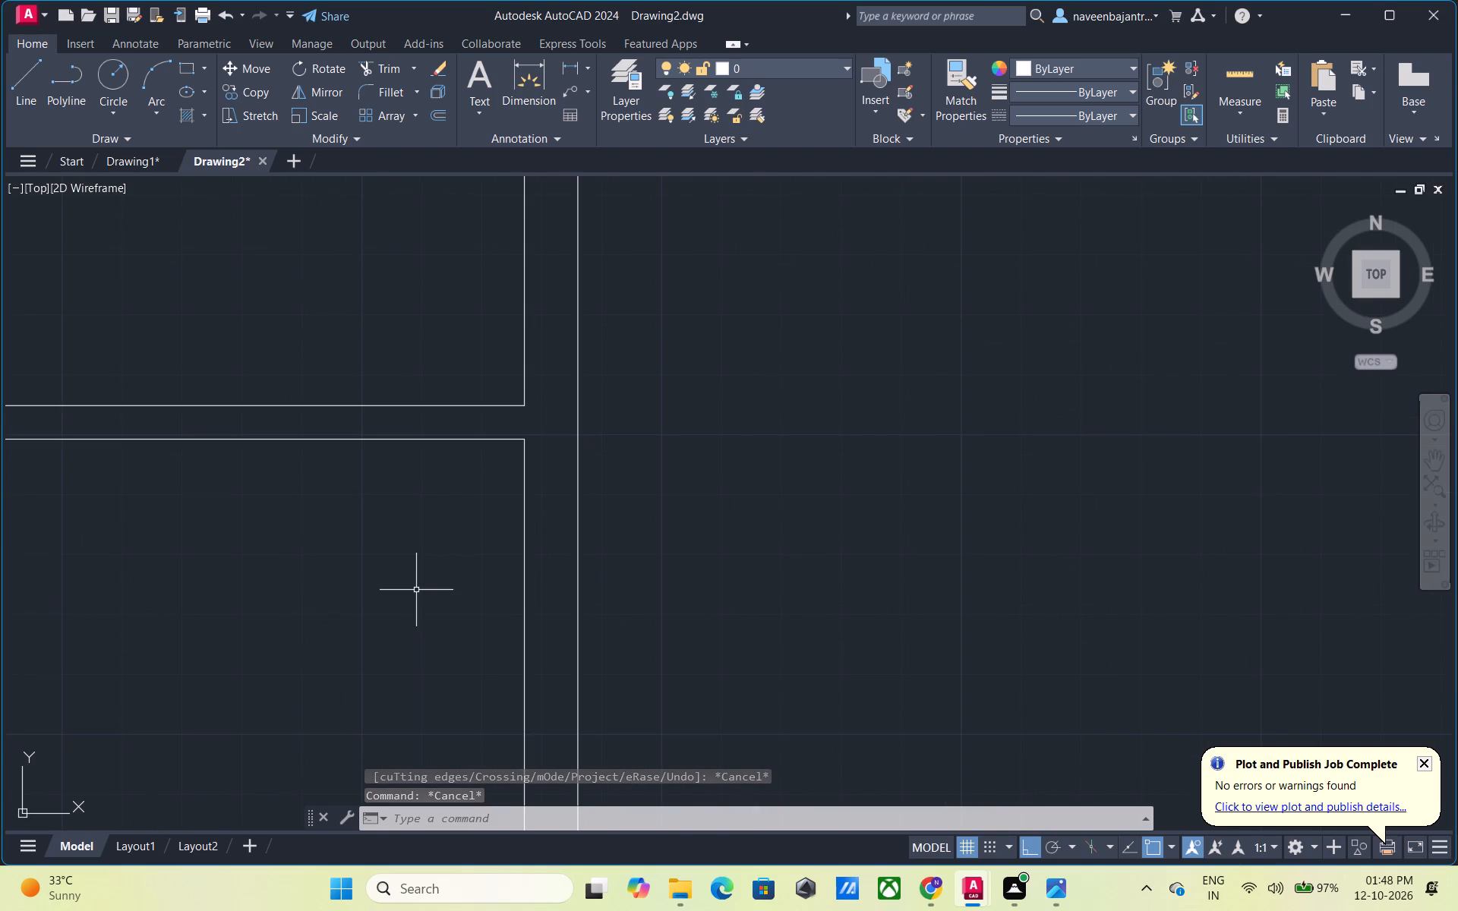
{"action": "key", "text": "Escape"}
{"action": "type", "text": "L"}
{"action": "key", "text": "space"}
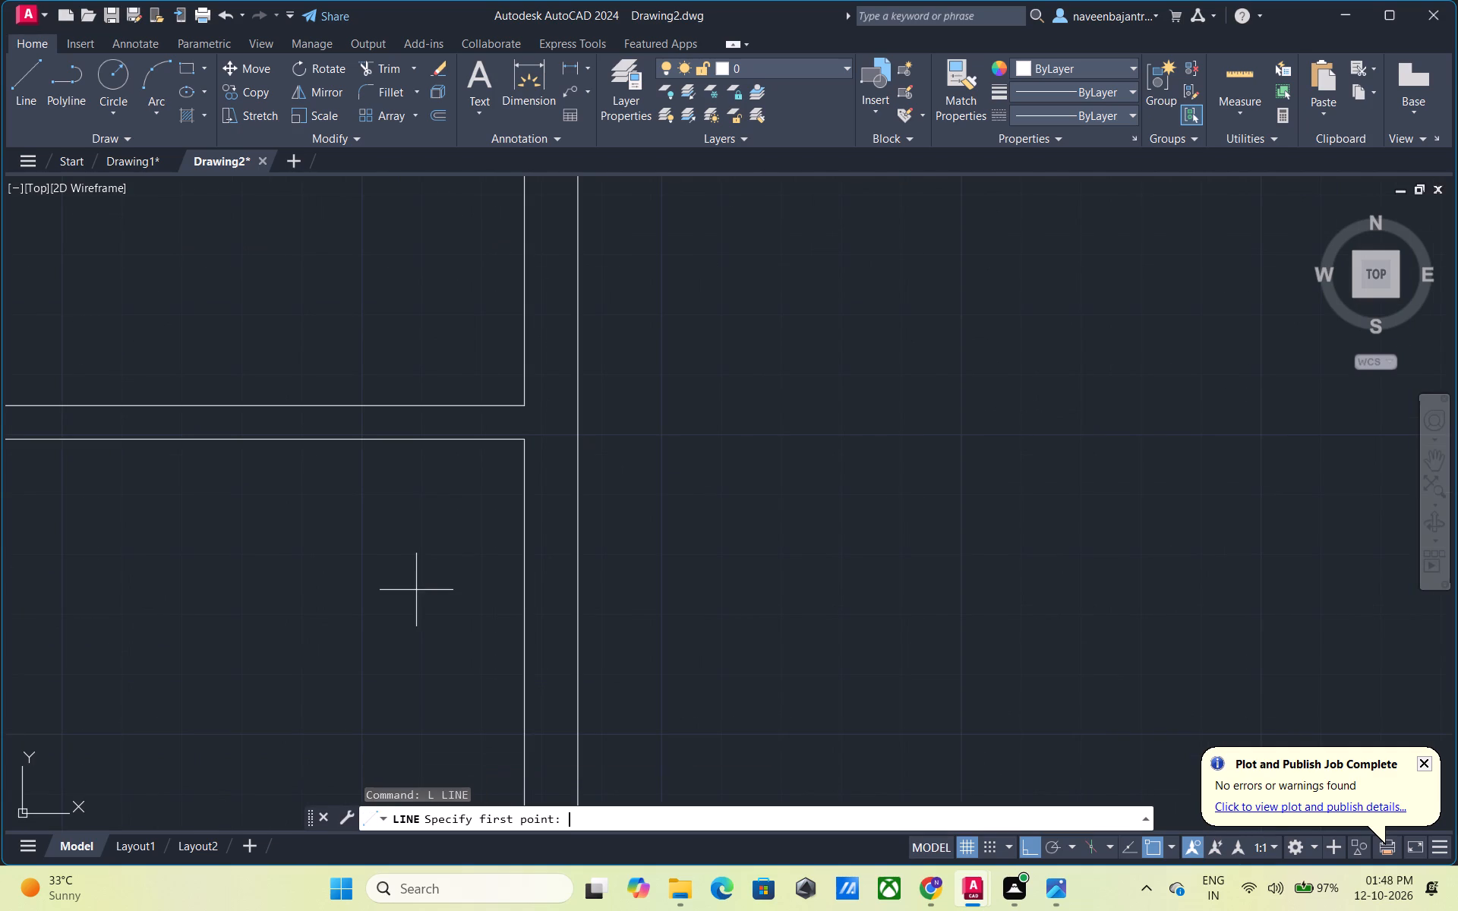
{"action": "left_click", "coordinate": [361, 376]}
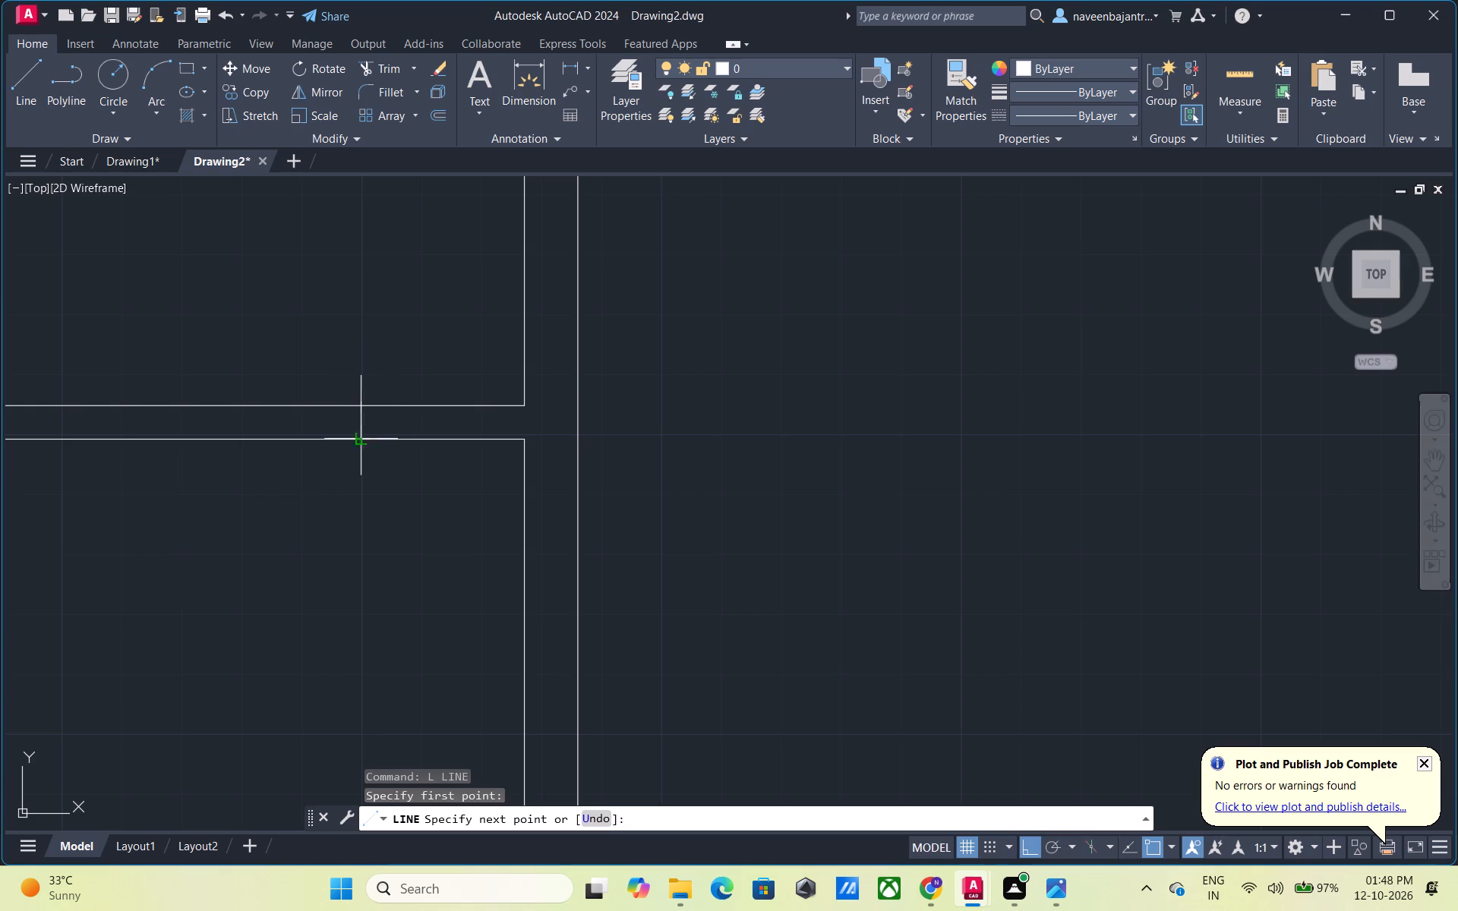
{"action": "left_click", "coordinate": [362, 464]}
{"action": "key", "text": "Escape"}
{"action": "type", "text": "TR"}
{"action": "key", "text": "space"}
{"action": "left_click", "coordinate": [360, 456]}
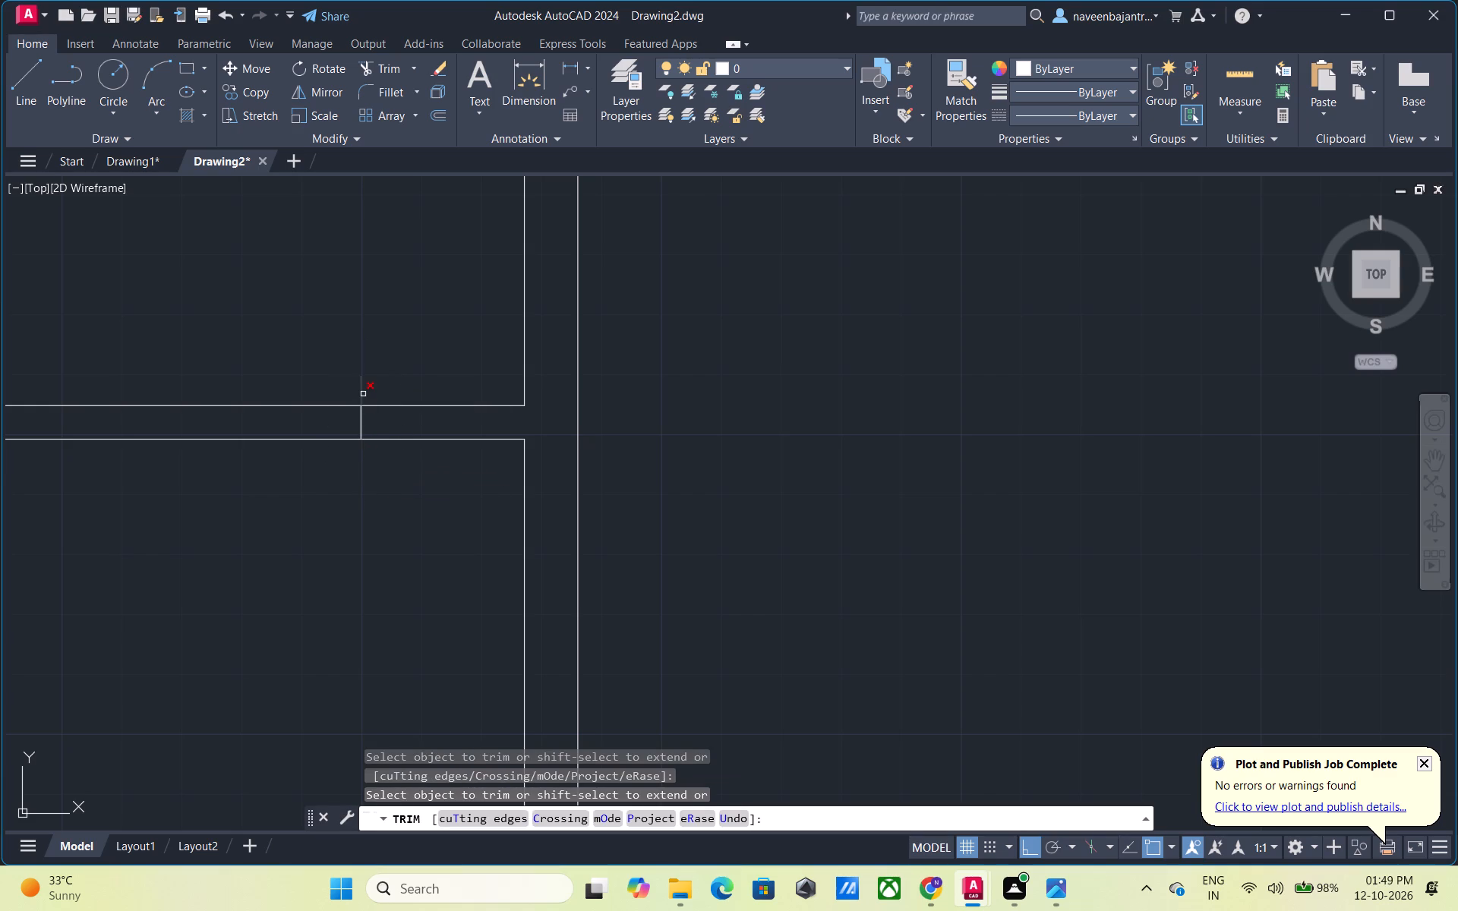
{"action": "left_click", "coordinate": [363, 394]}
Trim both edges of that wall between the short line and the right outer wall to open a gap.
{"action": "left_click", "coordinate": [405, 407]}
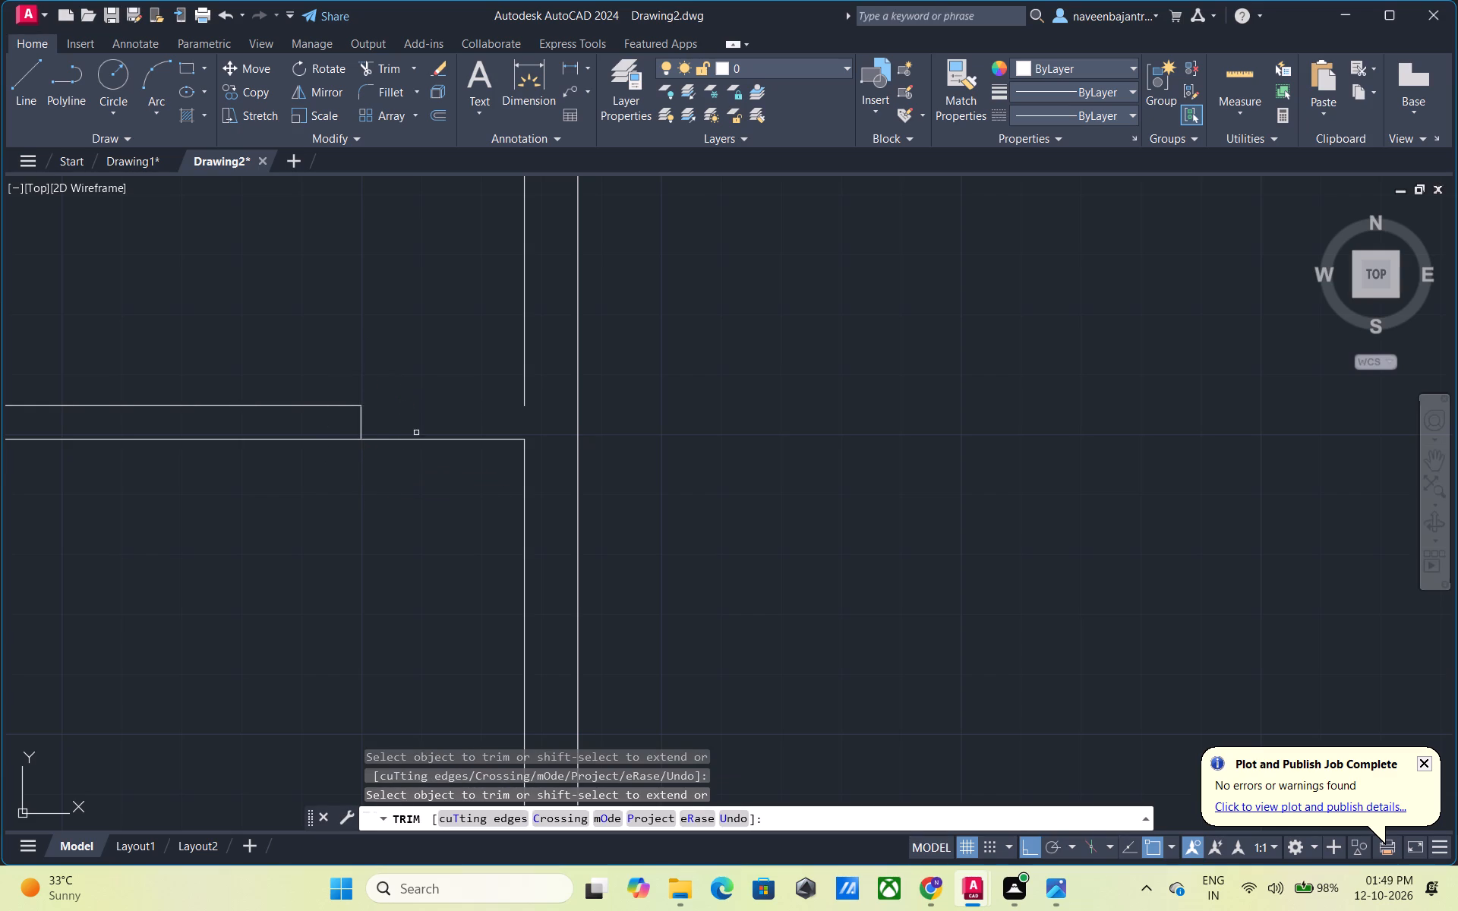
{"action": "left_click", "coordinate": [416, 440]}
{"action": "key", "text": "Escape"}
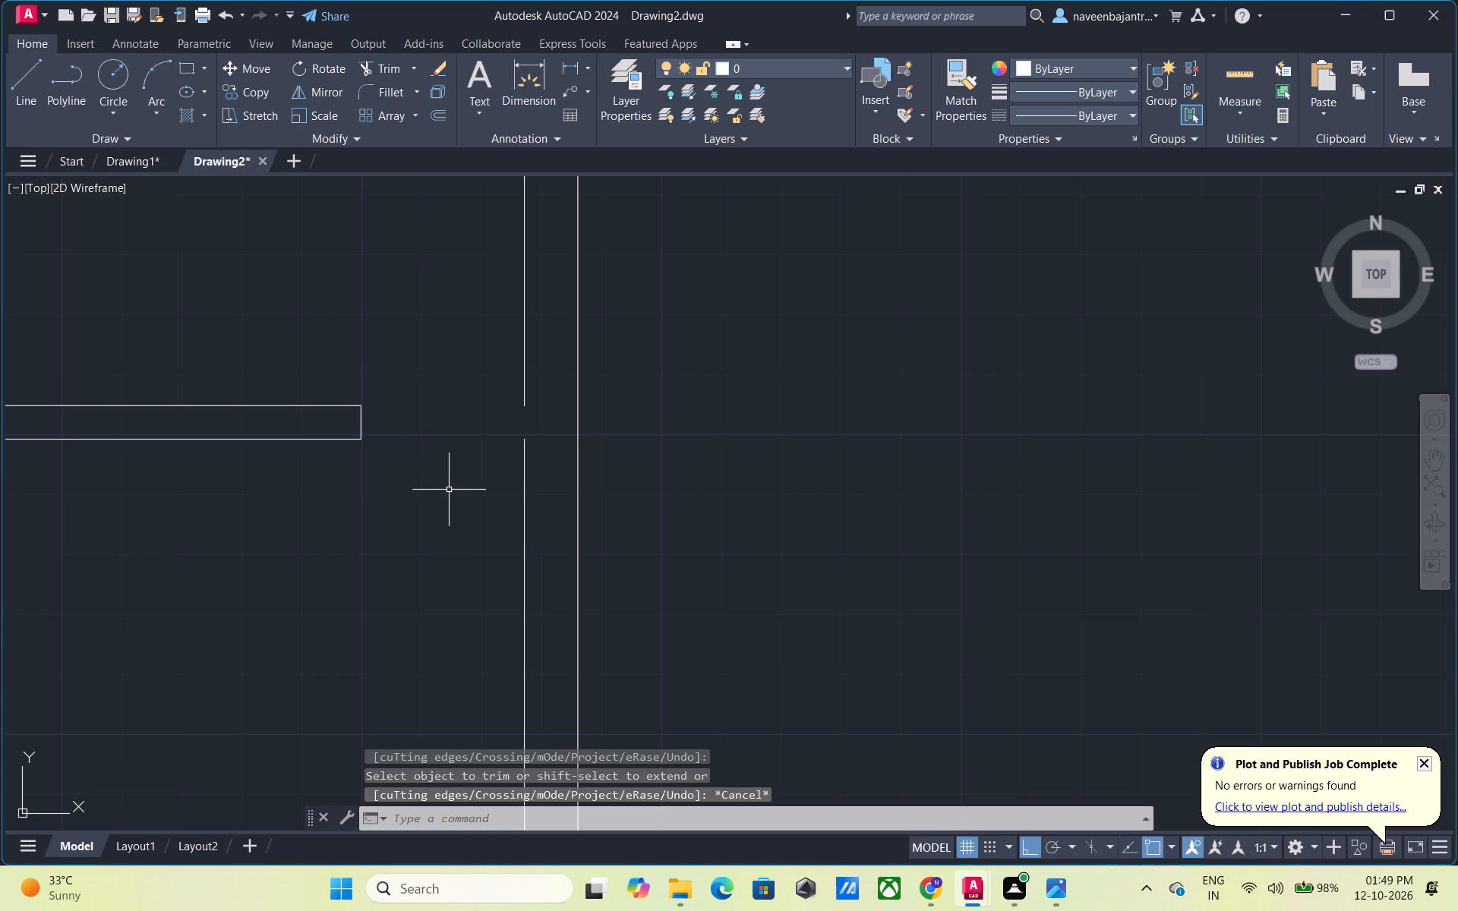
Extend the right outer wall's inner line across the gap at the new opening.
{"action": "type", "text": "EX"}
{"action": "key", "text": "space"}
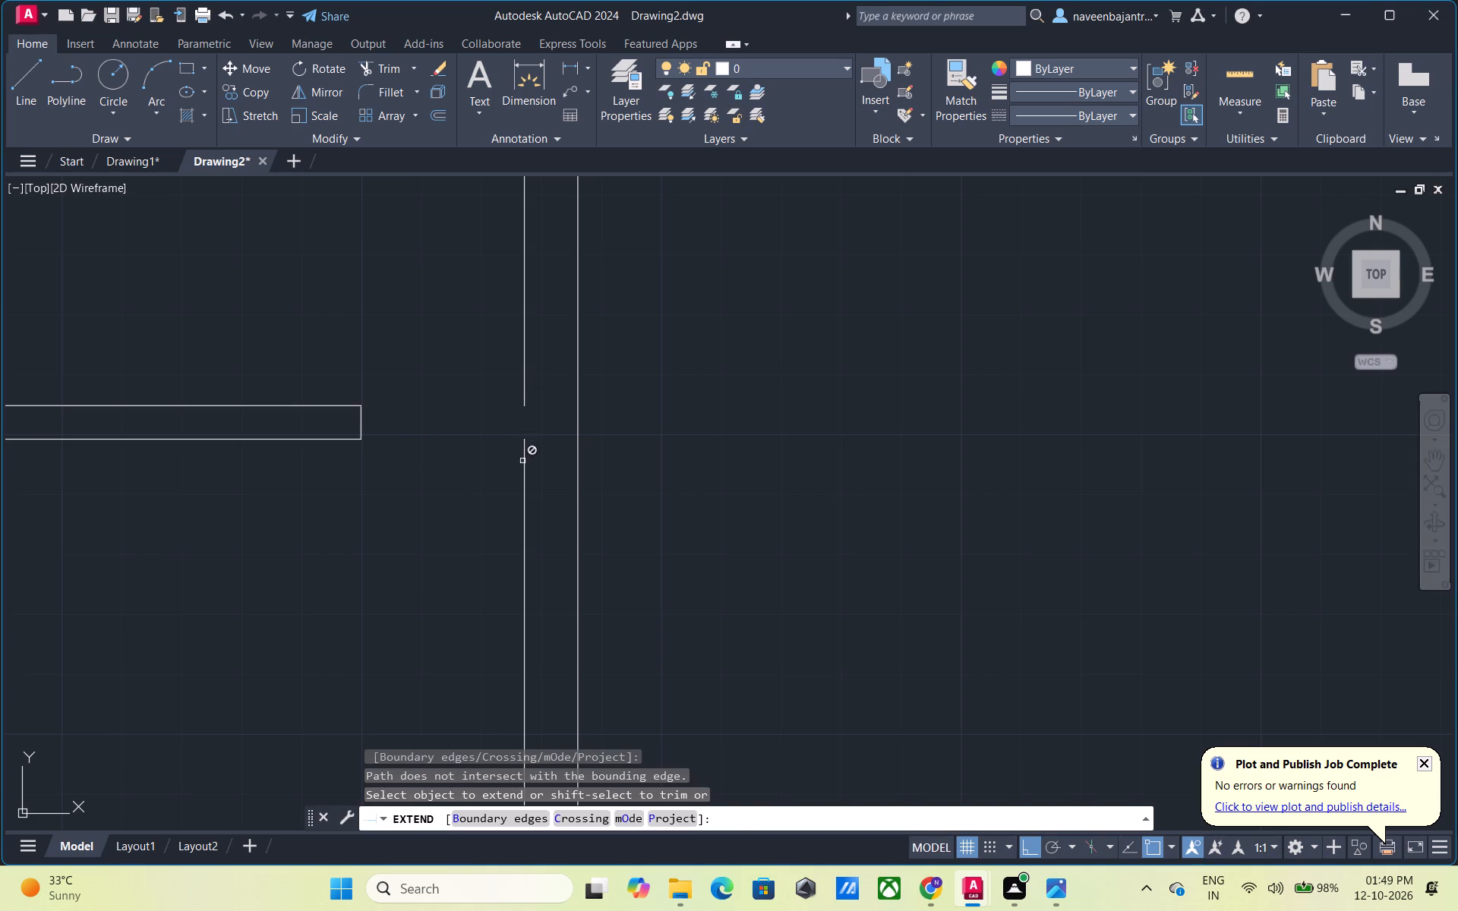
{"action": "scroll", "coordinate": [523, 523], "scroll_direction": "down", "scroll_amount": 2}
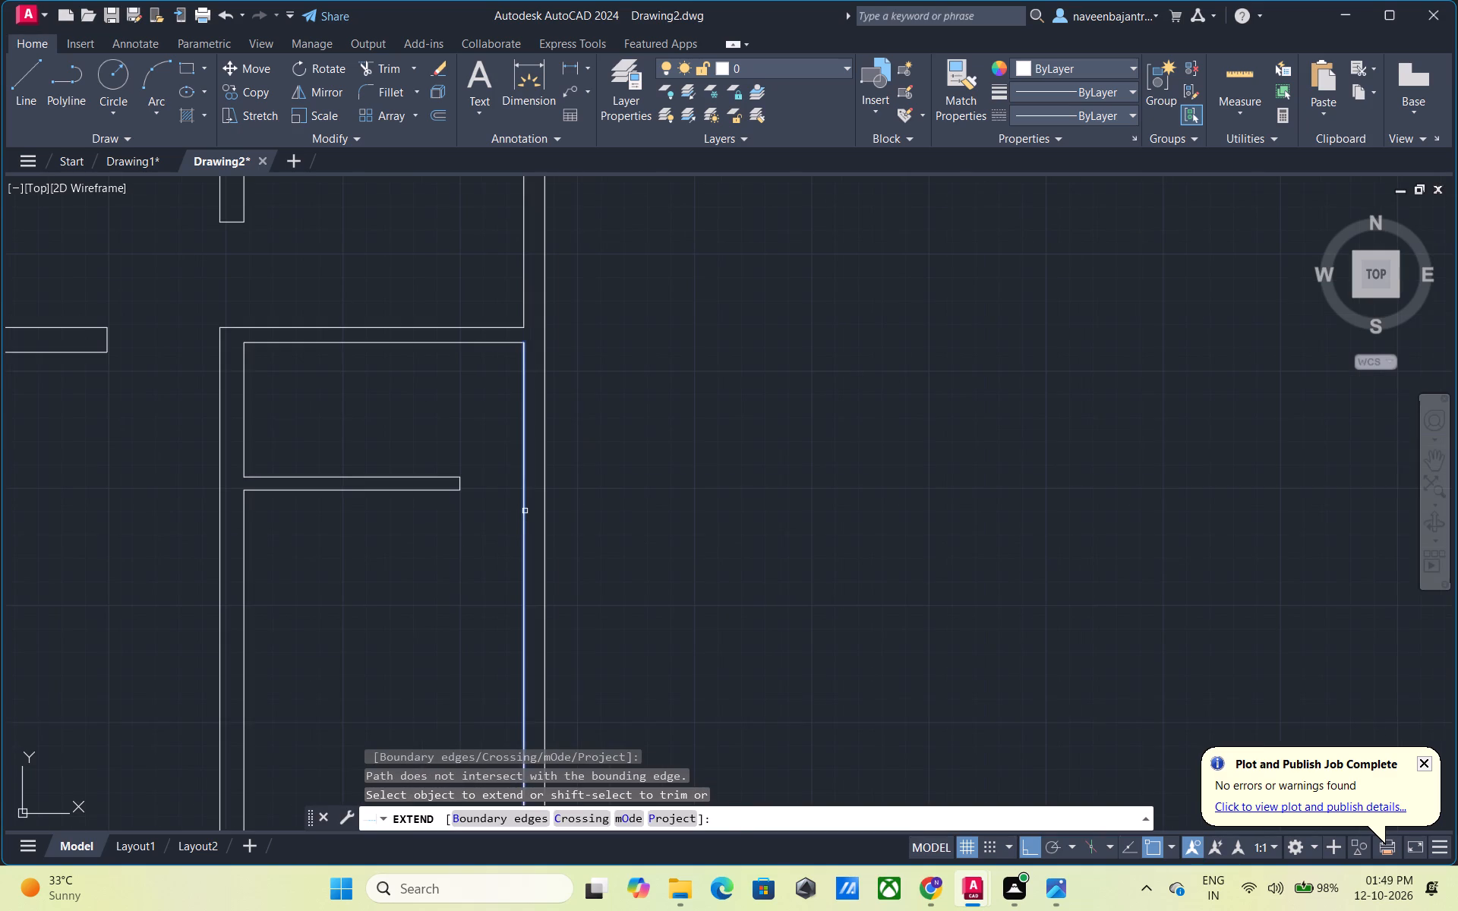
{"action": "left_click", "coordinate": [525, 511]}
{"action": "key", "text": "Escape"}
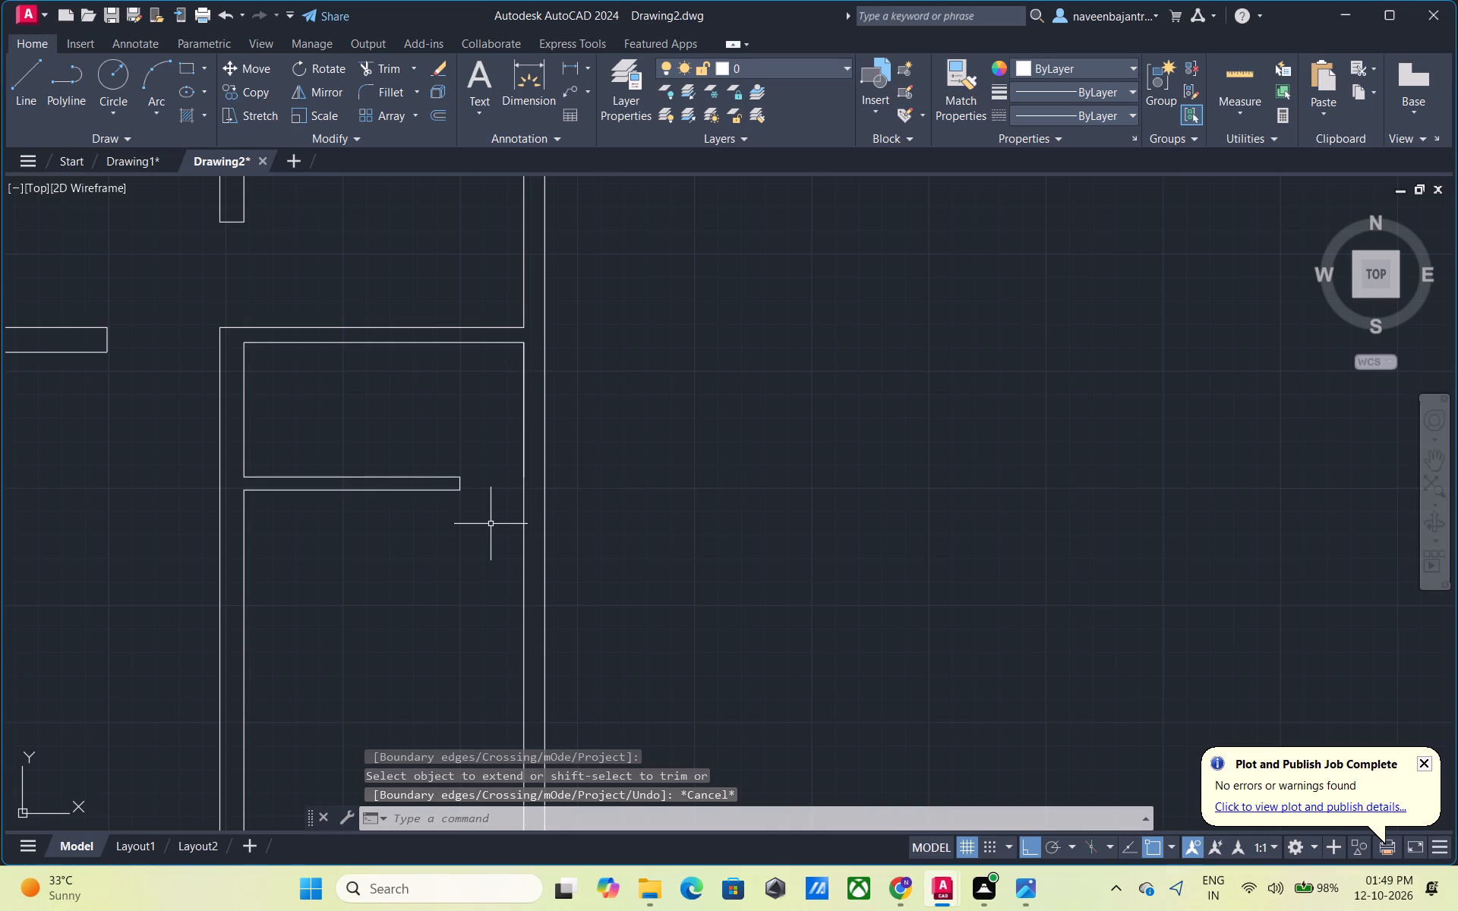
{"action": "key", "text": "Escape"}
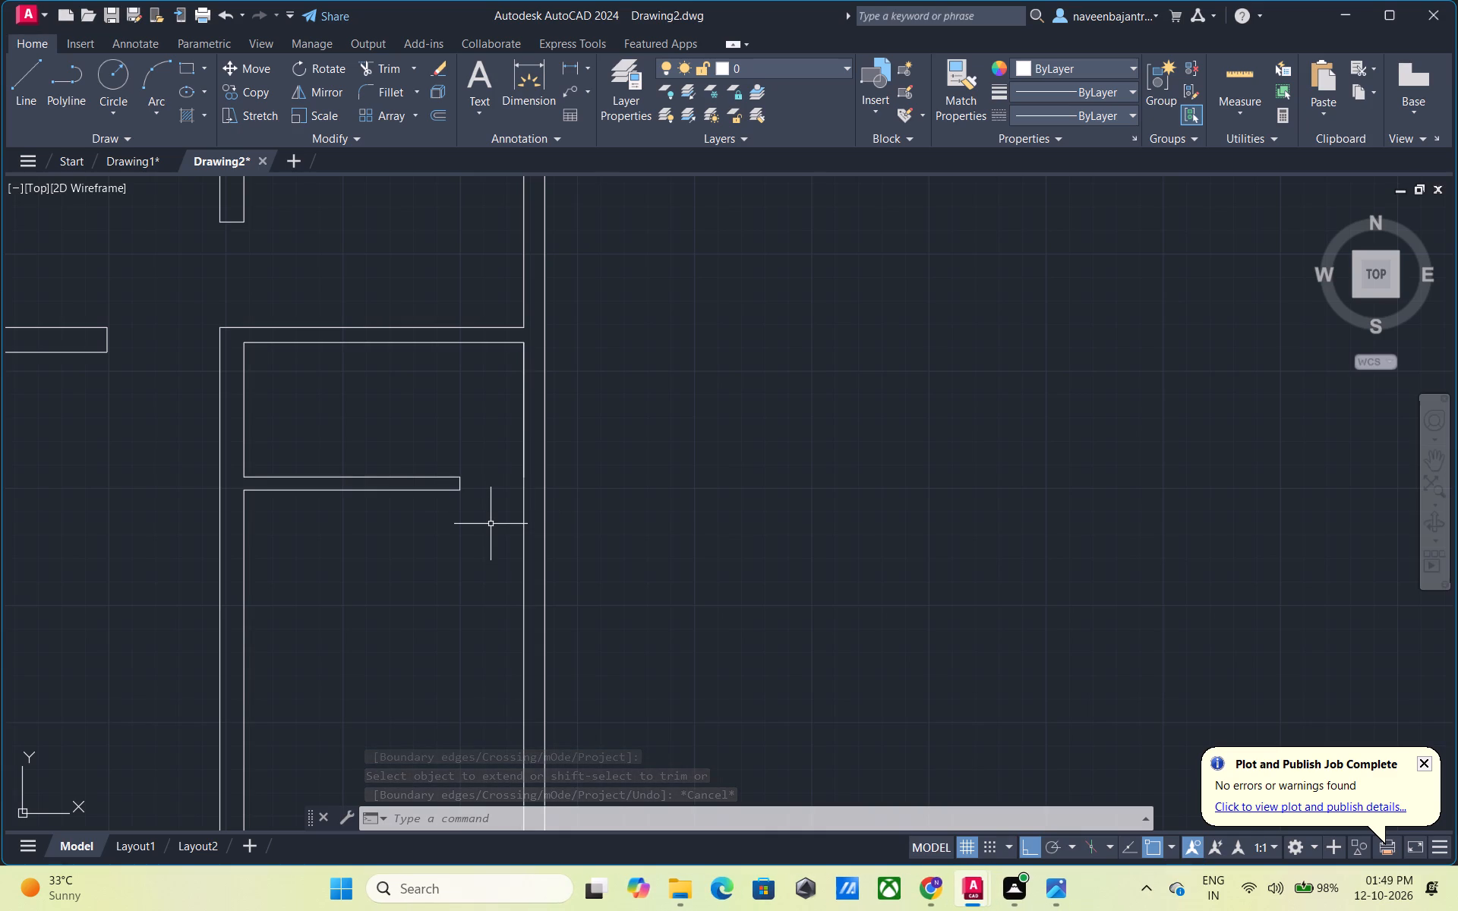
Draw a line across the opening from the shortened wall's lower end corner, and trim it back to the right outer wall's inner line.
{"action": "key", "text": "l"}
{"action": "key", "text": "space"}
{"action": "scroll", "coordinate": [491, 517], "scroll_direction": "up", "scroll_amount": 2}
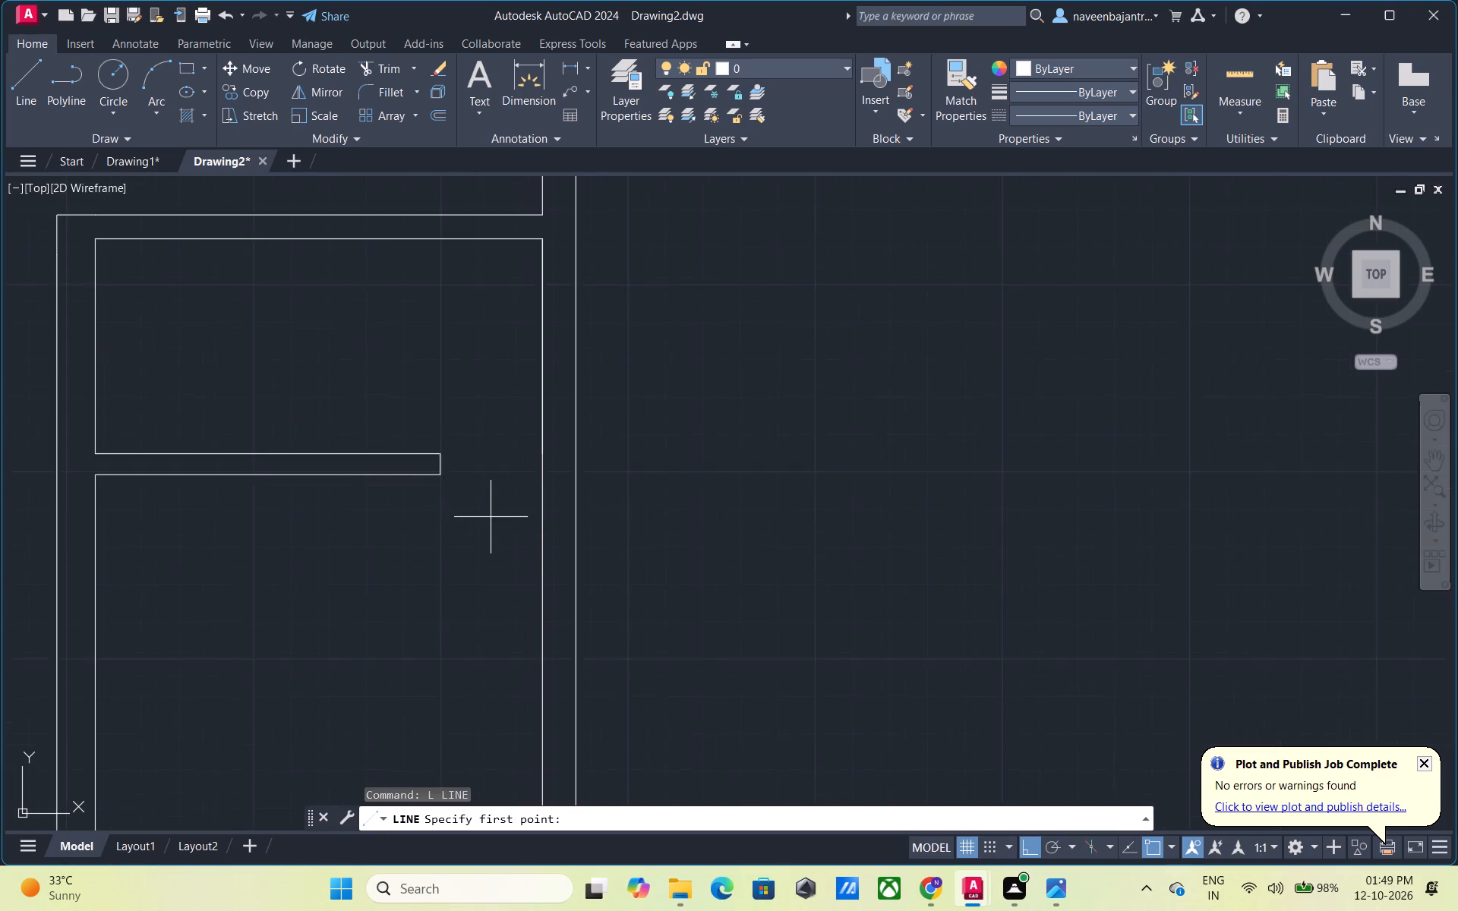
{"action": "left_click", "coordinate": [406, 453]}
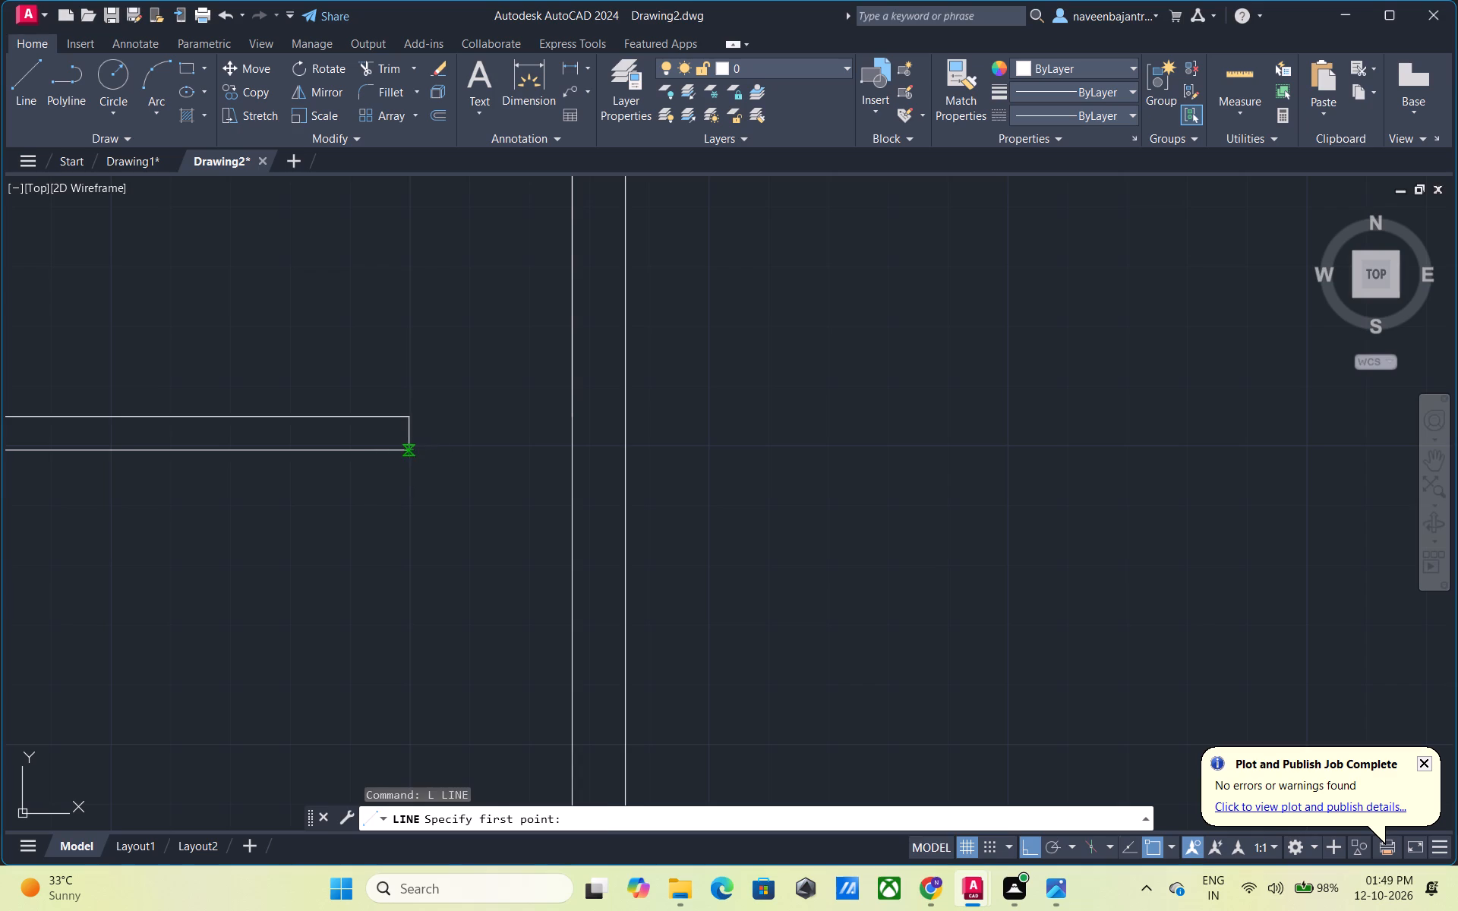
{"action": "left_click", "coordinate": [674, 458]}
{"action": "key", "text": "Escape"}
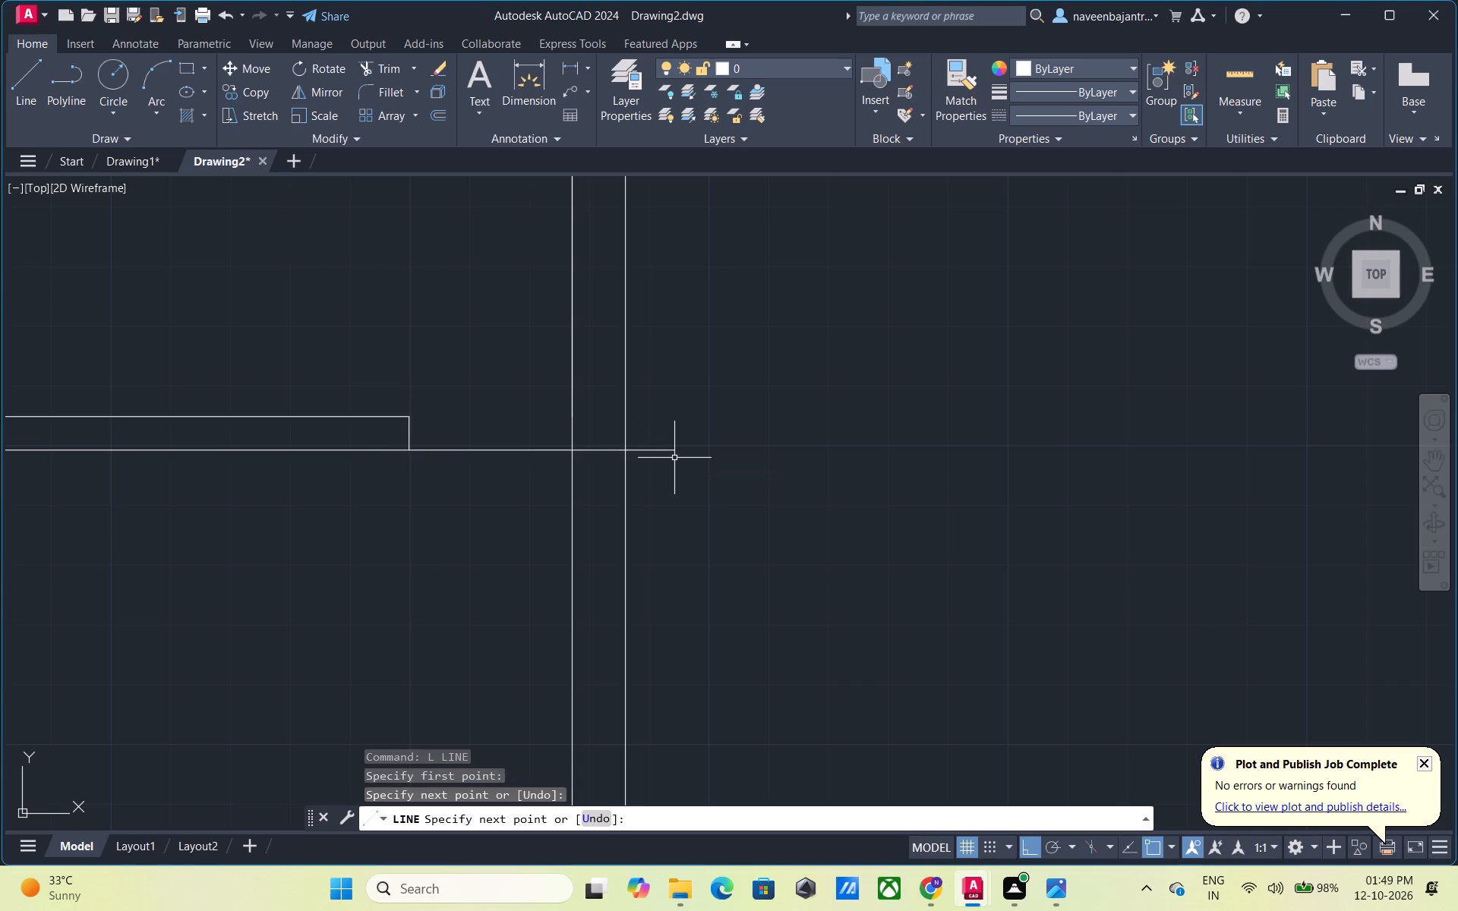
{"action": "type", "text": "TR"}
{"action": "key", "text": "space"}
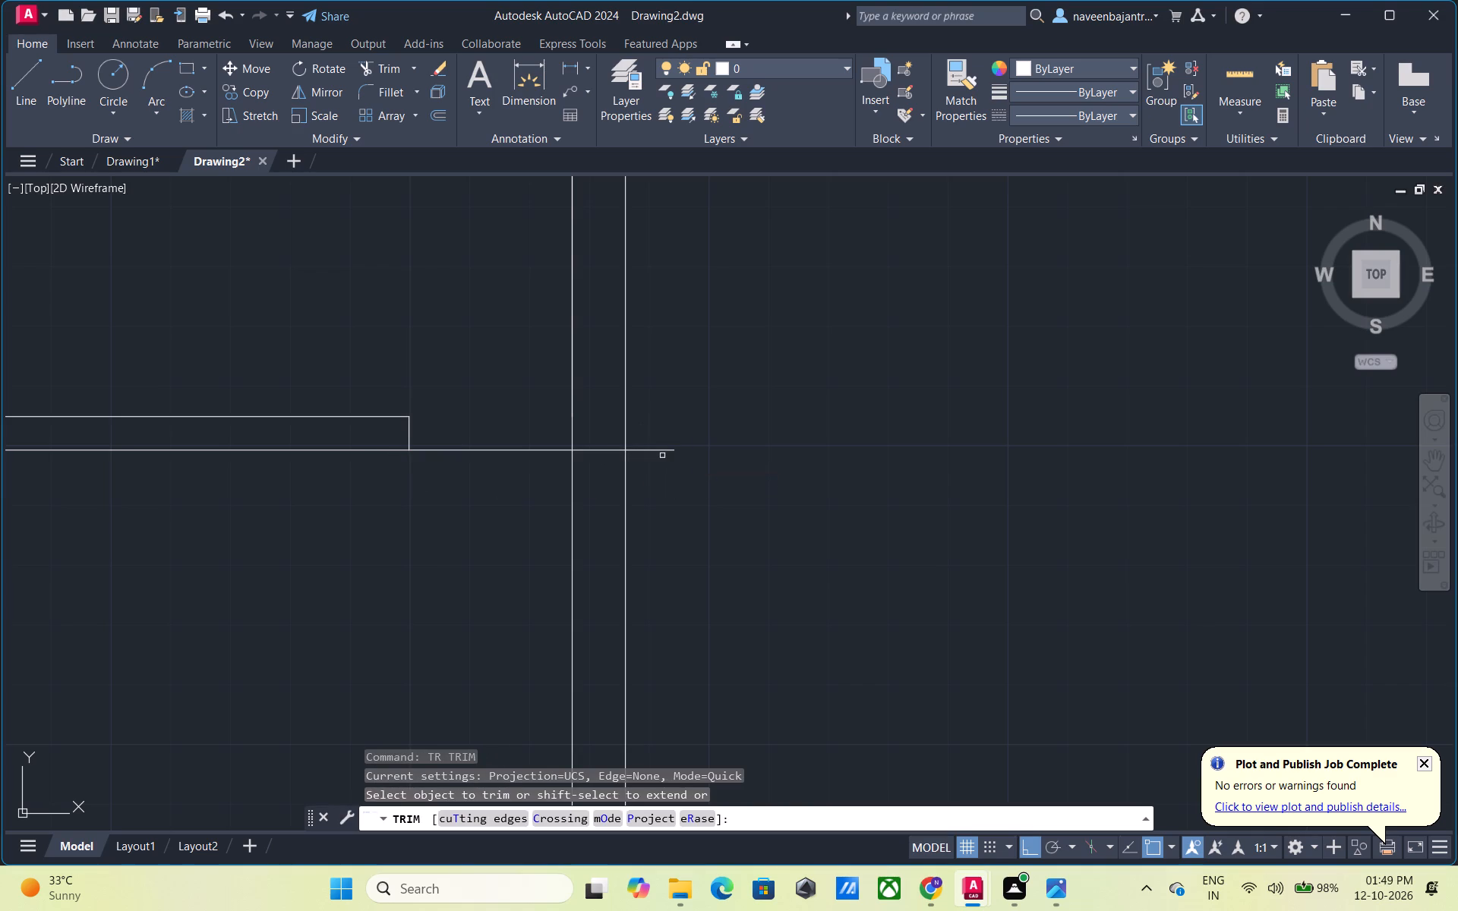
{"action": "left_click", "coordinate": [662, 452]}
{"action": "left_click", "coordinate": [617, 451]}
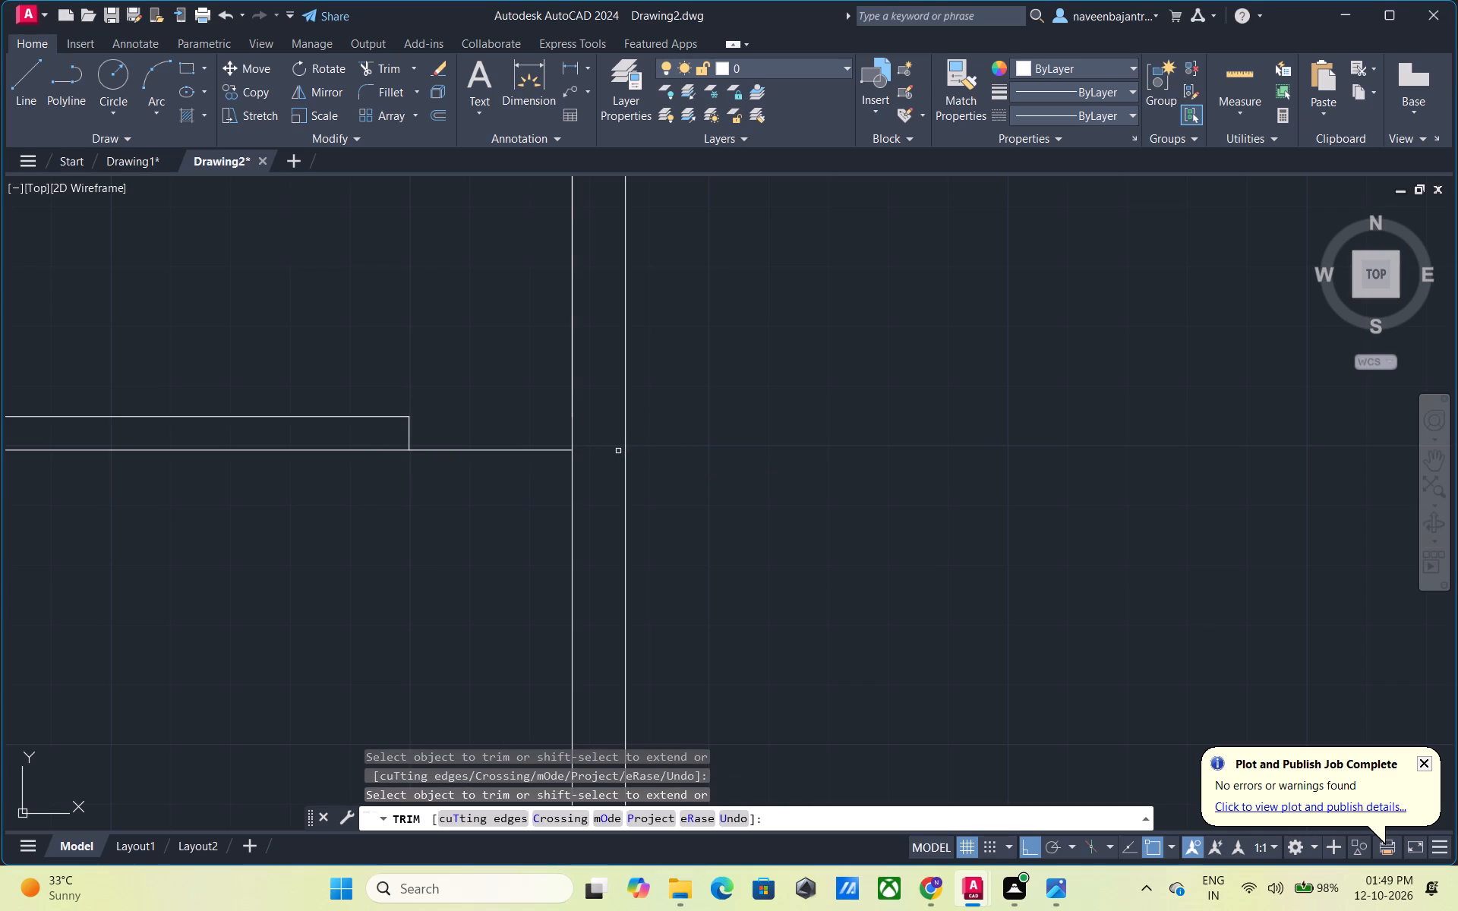
Draw a short line across the dividing wall from the lower right room's upper left corner, and trim its overhang into the left room.
{"action": "key", "text": "Escape"}
{"action": "scroll", "coordinate": [687, 473], "scroll_direction": "down", "scroll_amount": 3}
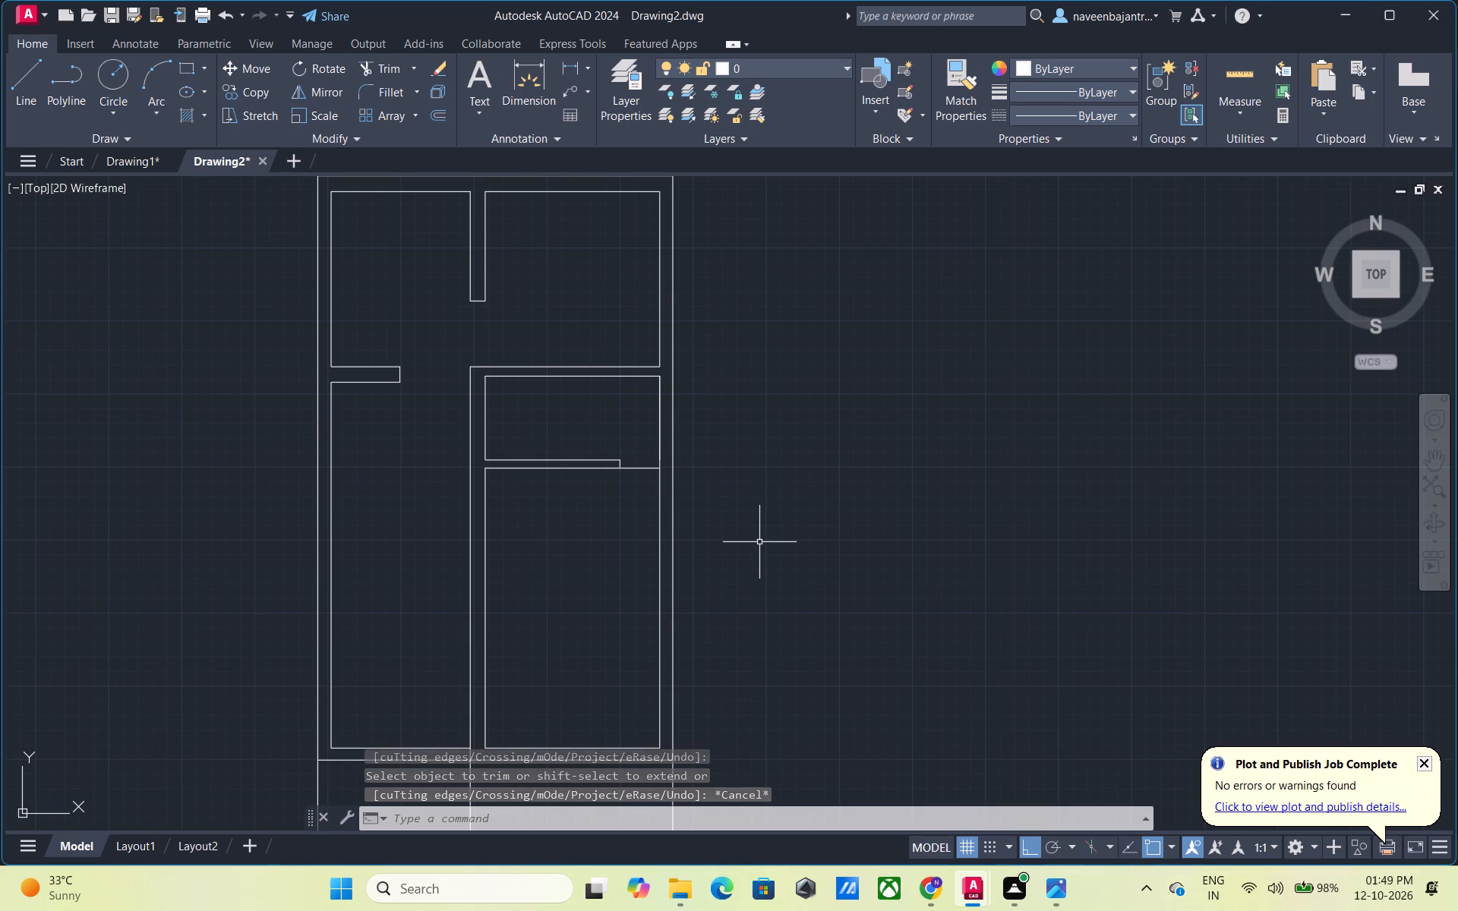
{"action": "middle_click_drag", "start_coordinate": [759, 542], "coordinate": [828, 530]}
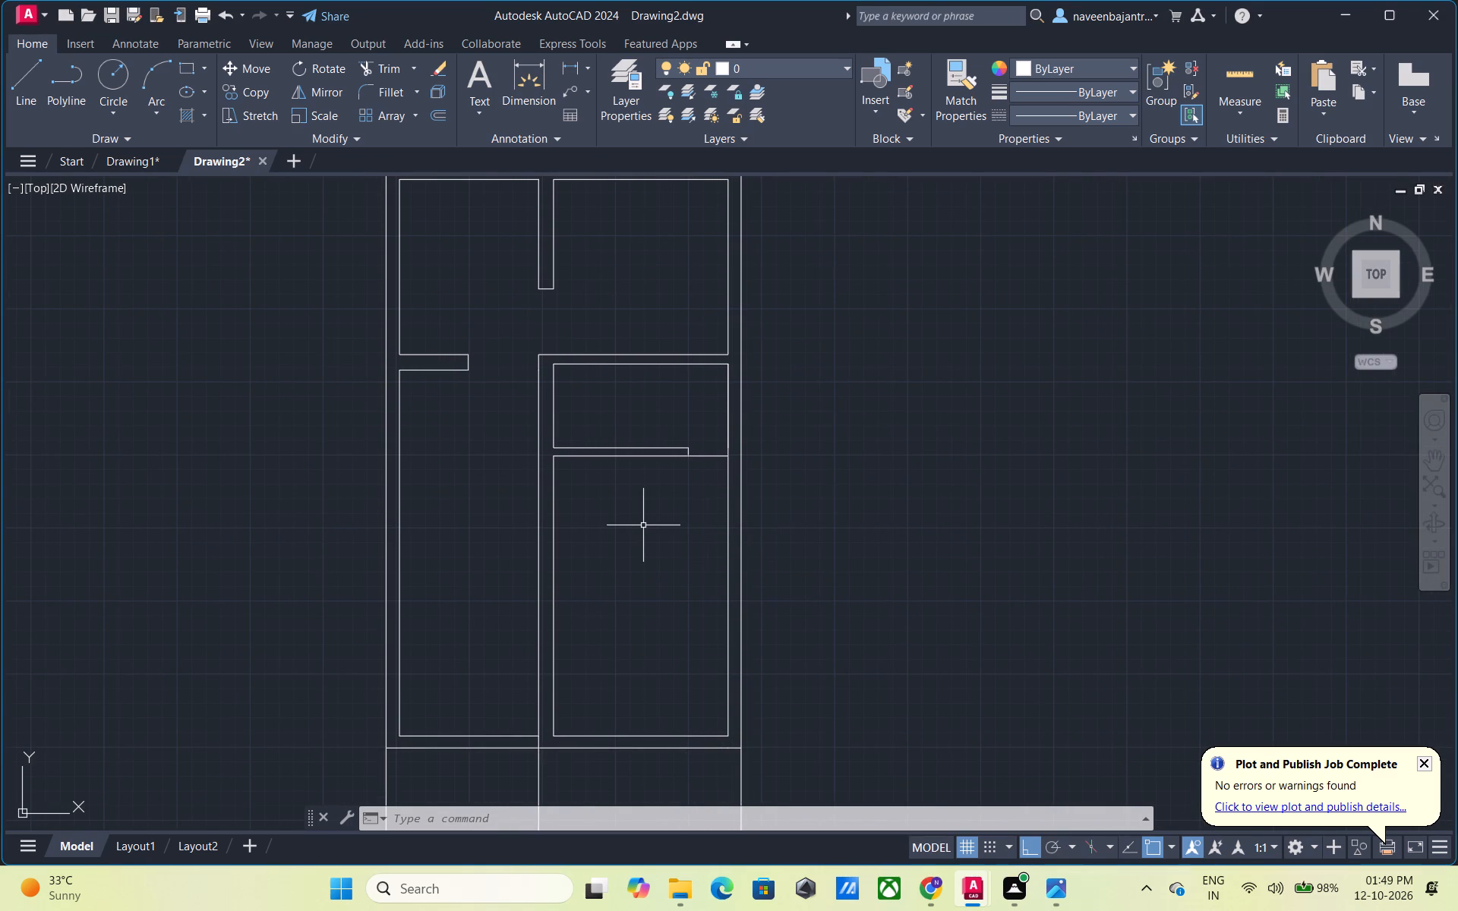
{"action": "scroll", "coordinate": [643, 525], "scroll_direction": "up", "scroll_amount": 2}
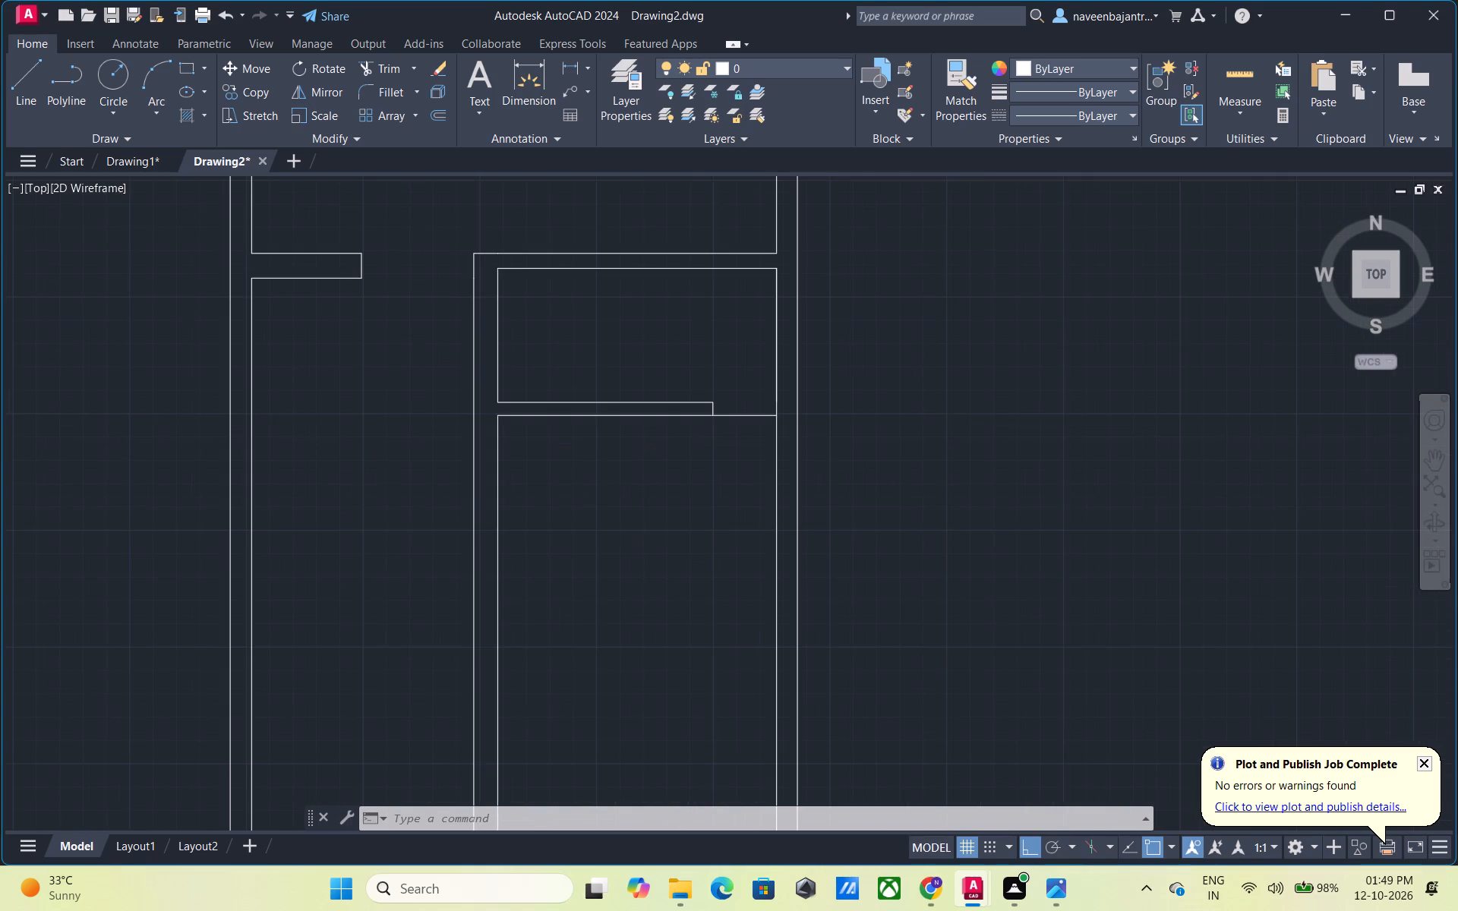
{"action": "key", "text": "Escape"}
{"action": "key", "text": "l"}
{"action": "key", "text": "space"}
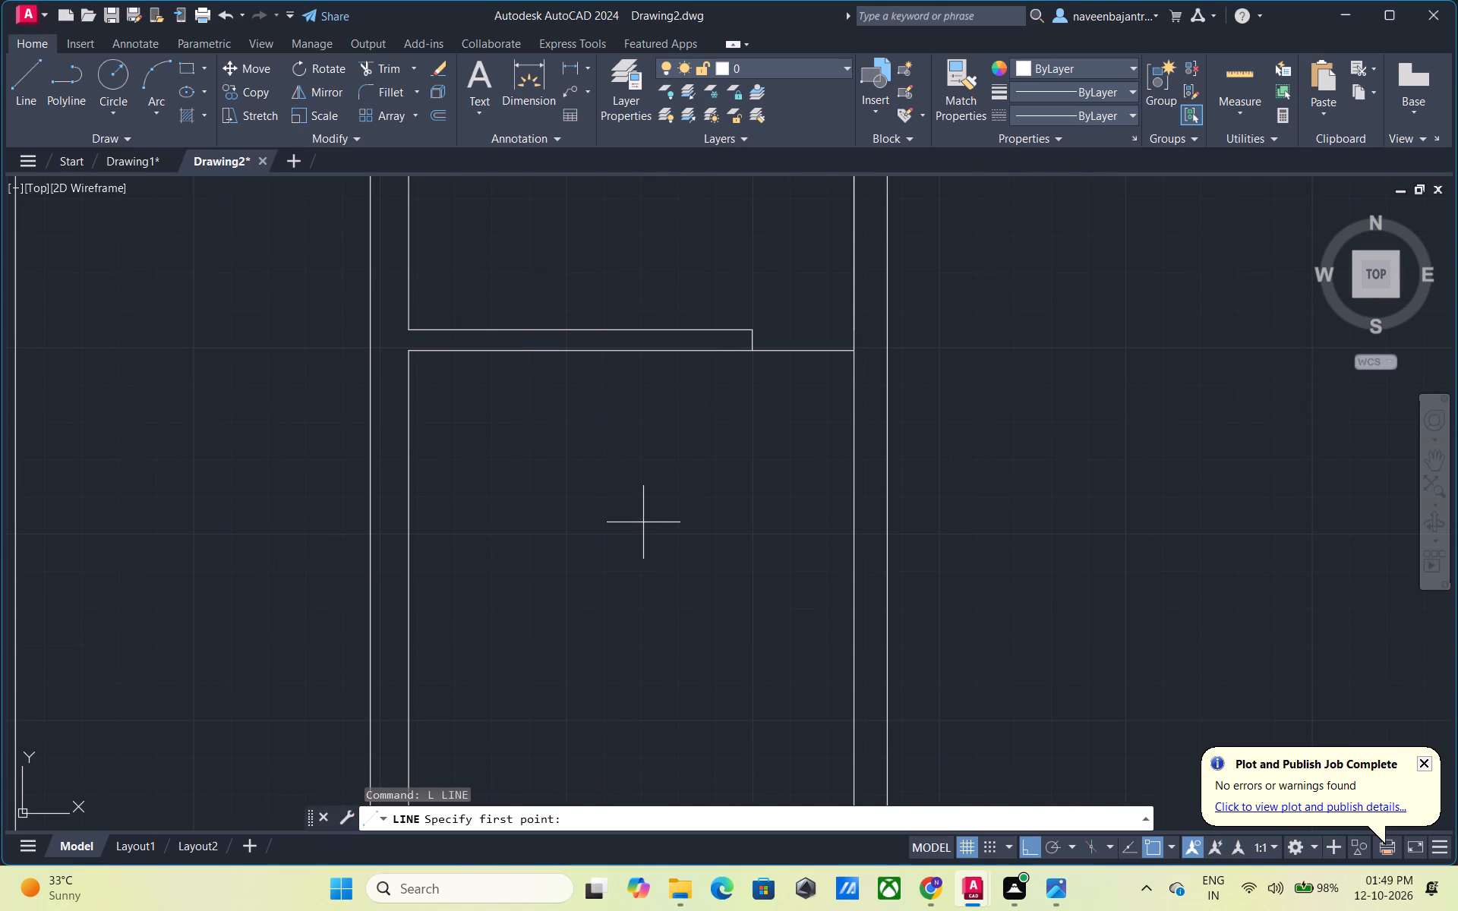
{"action": "left_click", "coordinate": [410, 355]}
{"action": "left_click", "coordinate": [333, 348]}
{"action": "key", "text": "Escape"}
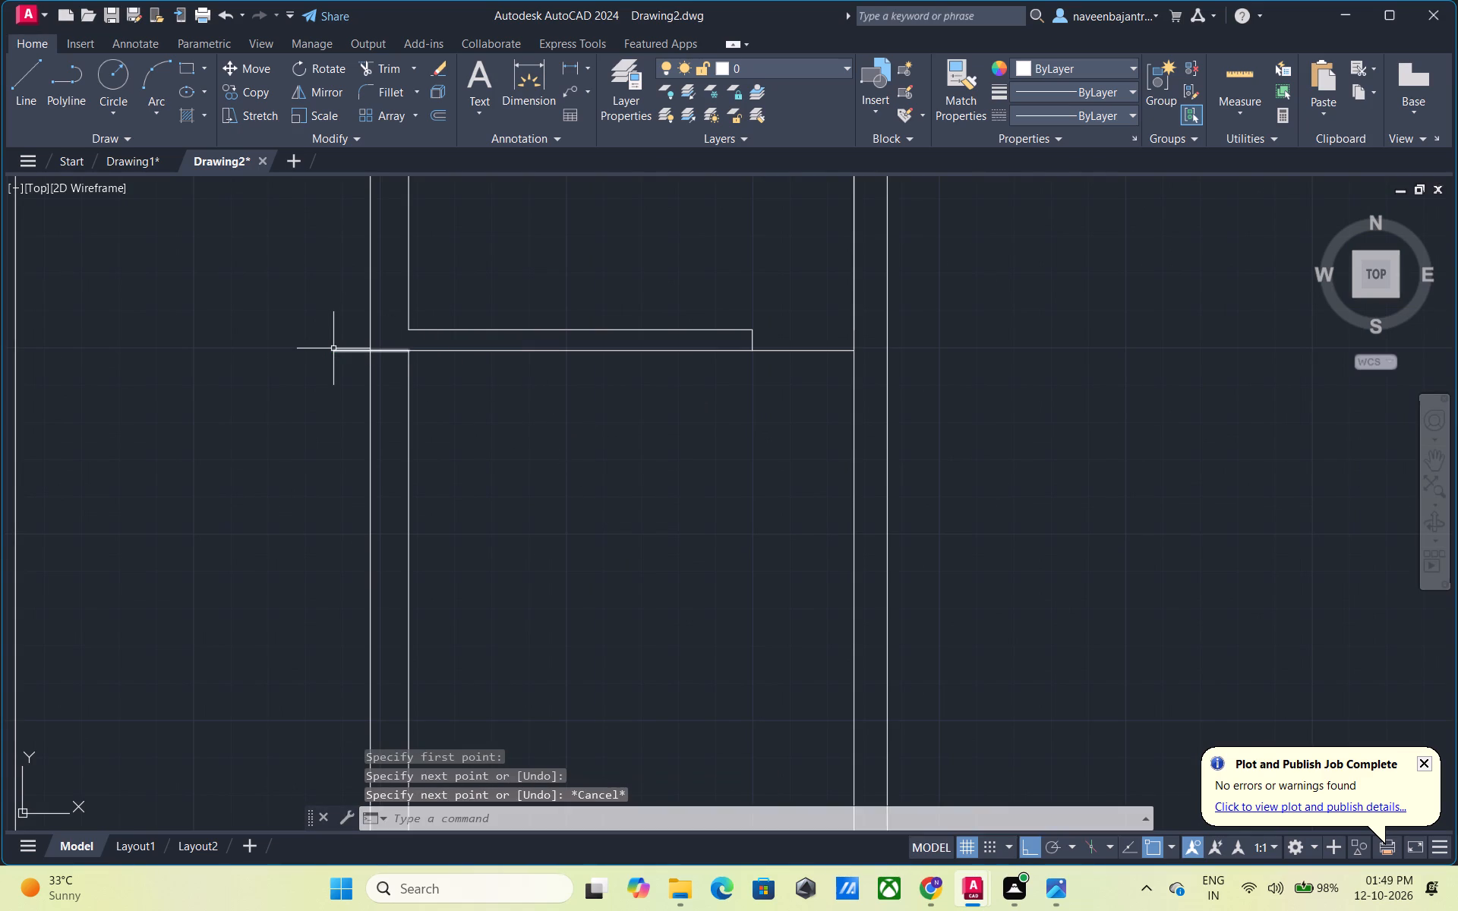
{"action": "type", "text": "TR"}
{"action": "key", "text": "space"}
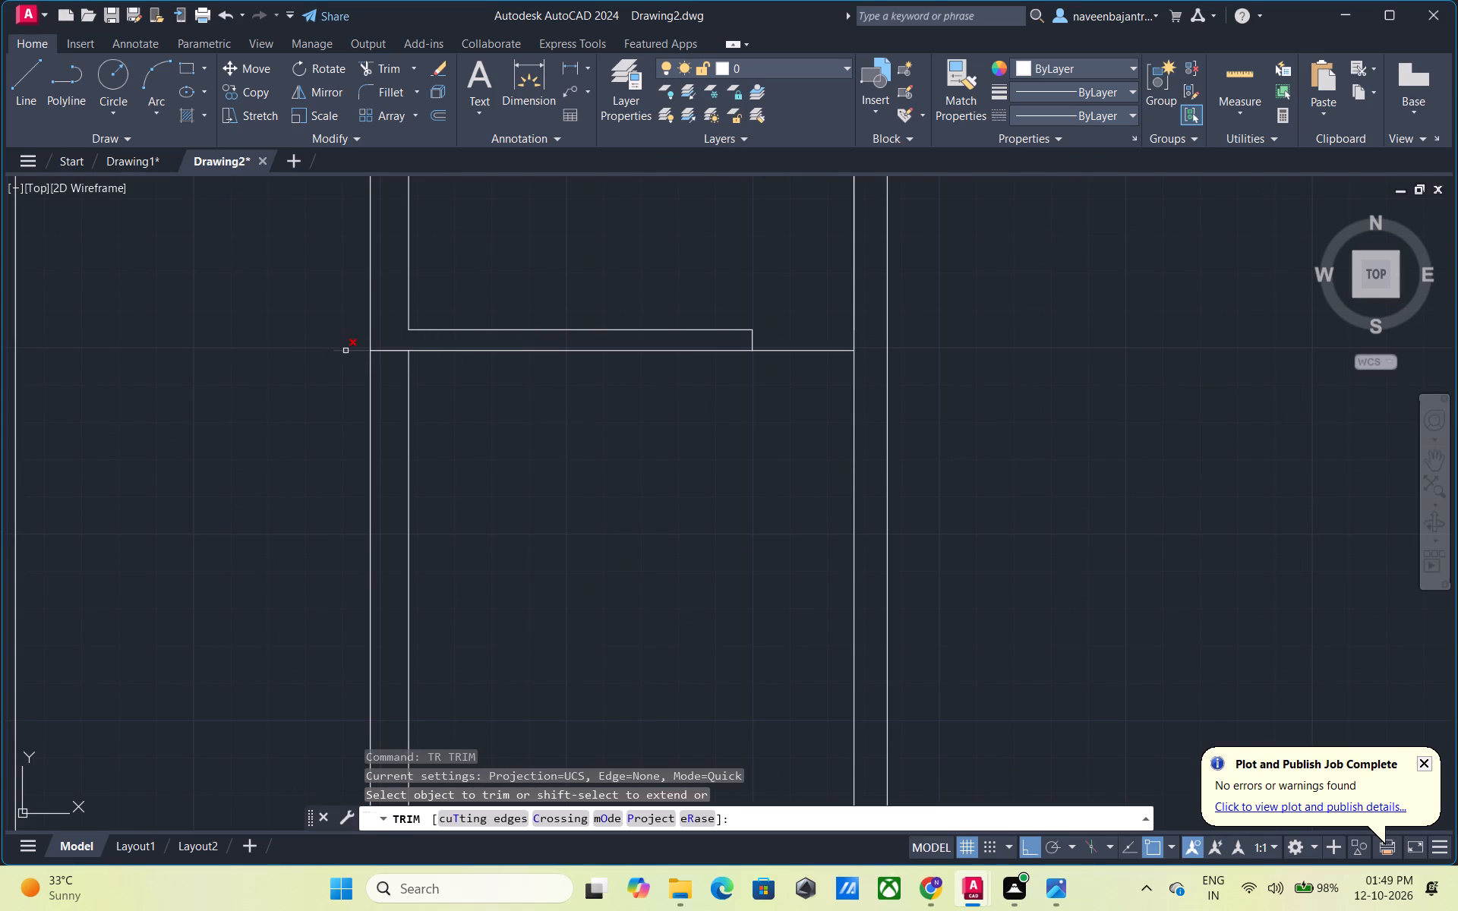
{"action": "left_click", "coordinate": [346, 351]}
{"action": "key", "text": "Escape"}
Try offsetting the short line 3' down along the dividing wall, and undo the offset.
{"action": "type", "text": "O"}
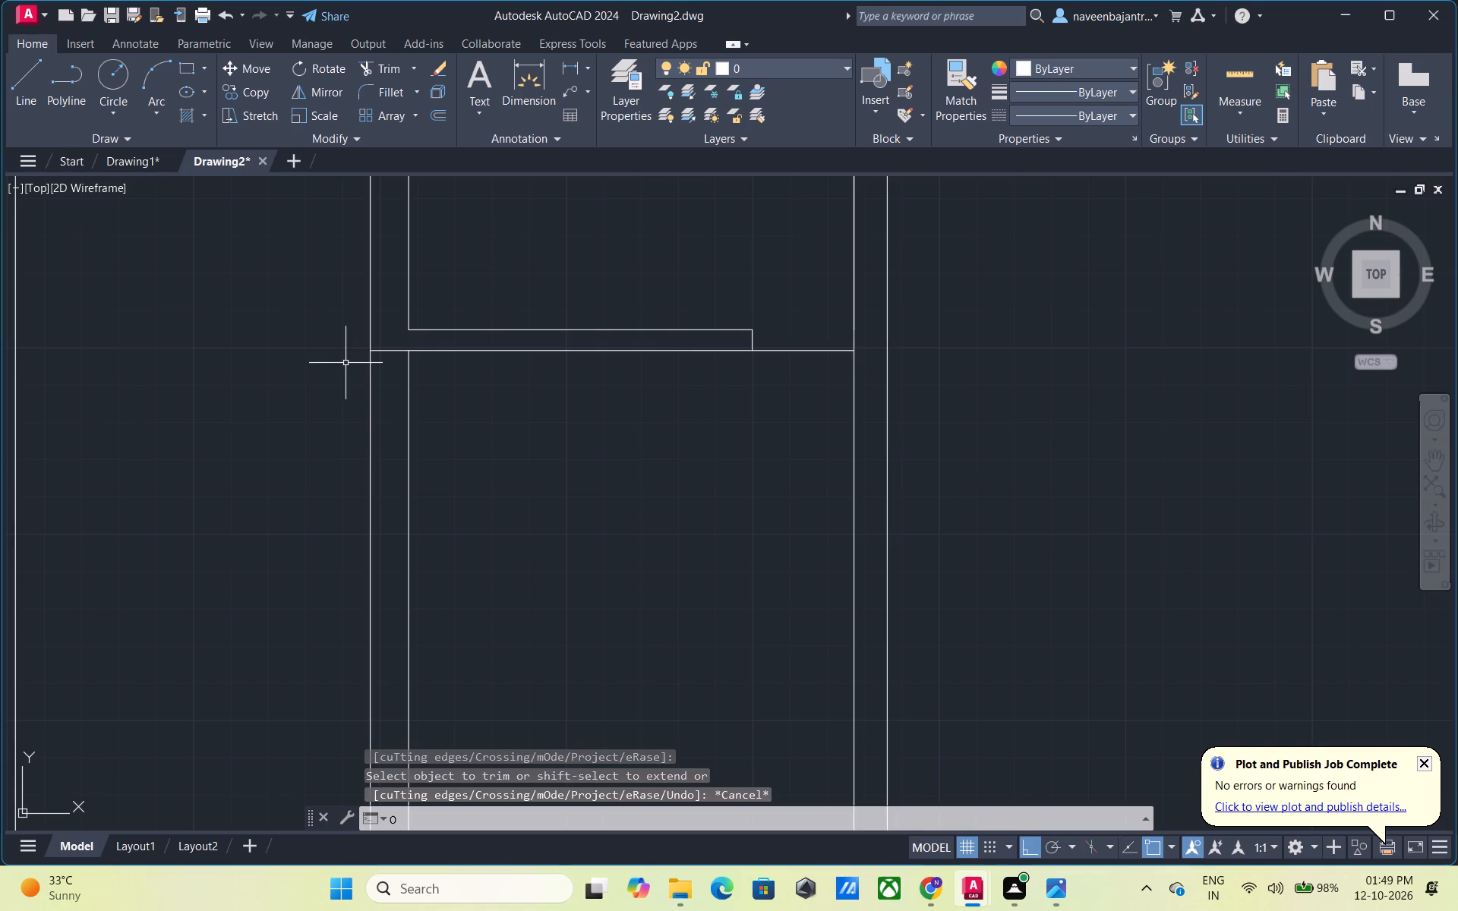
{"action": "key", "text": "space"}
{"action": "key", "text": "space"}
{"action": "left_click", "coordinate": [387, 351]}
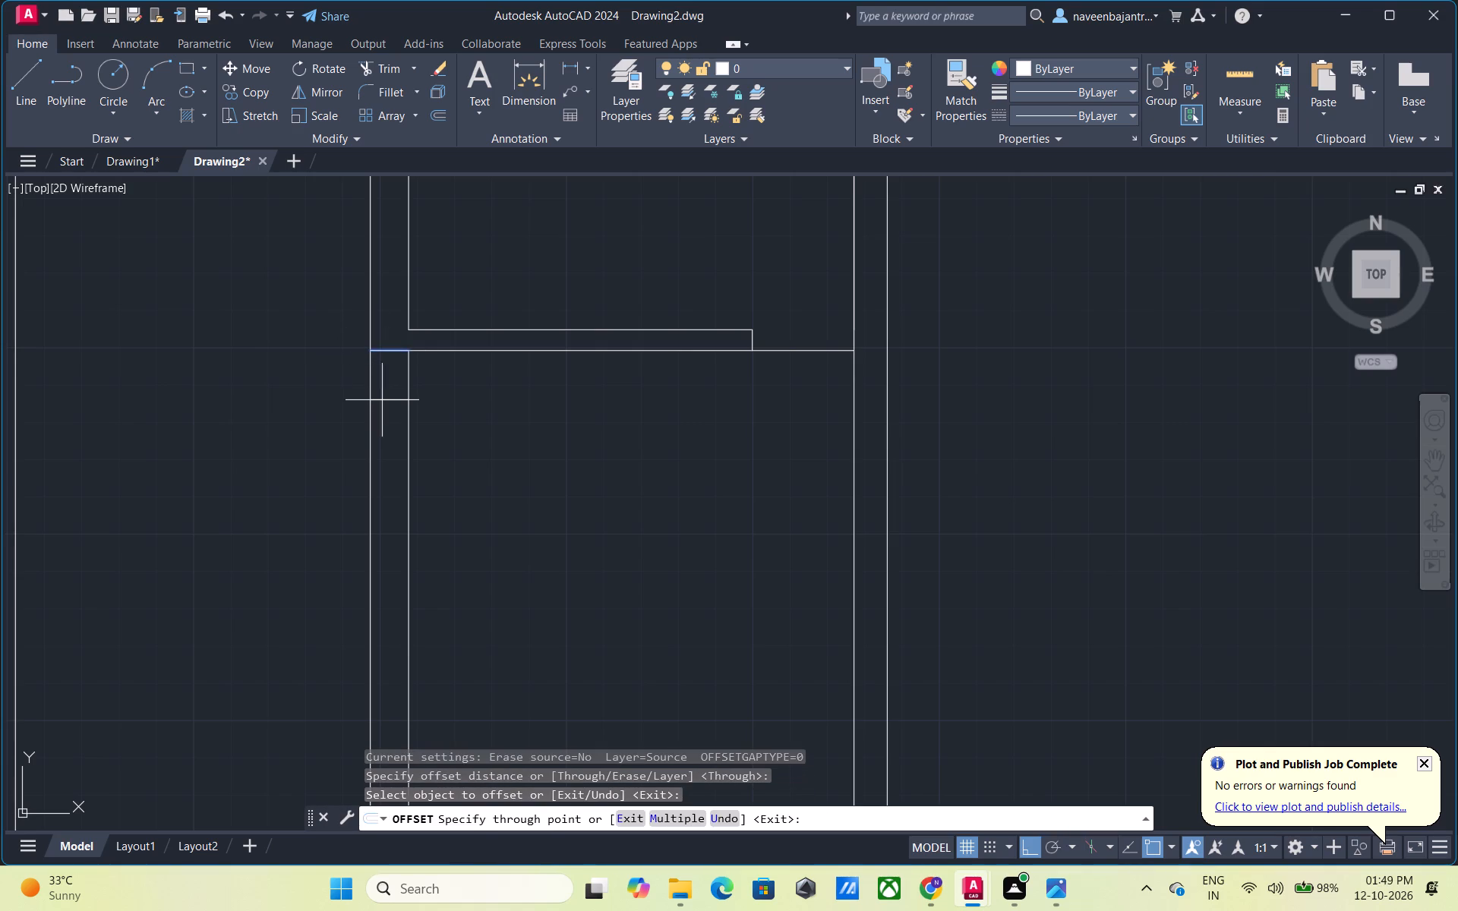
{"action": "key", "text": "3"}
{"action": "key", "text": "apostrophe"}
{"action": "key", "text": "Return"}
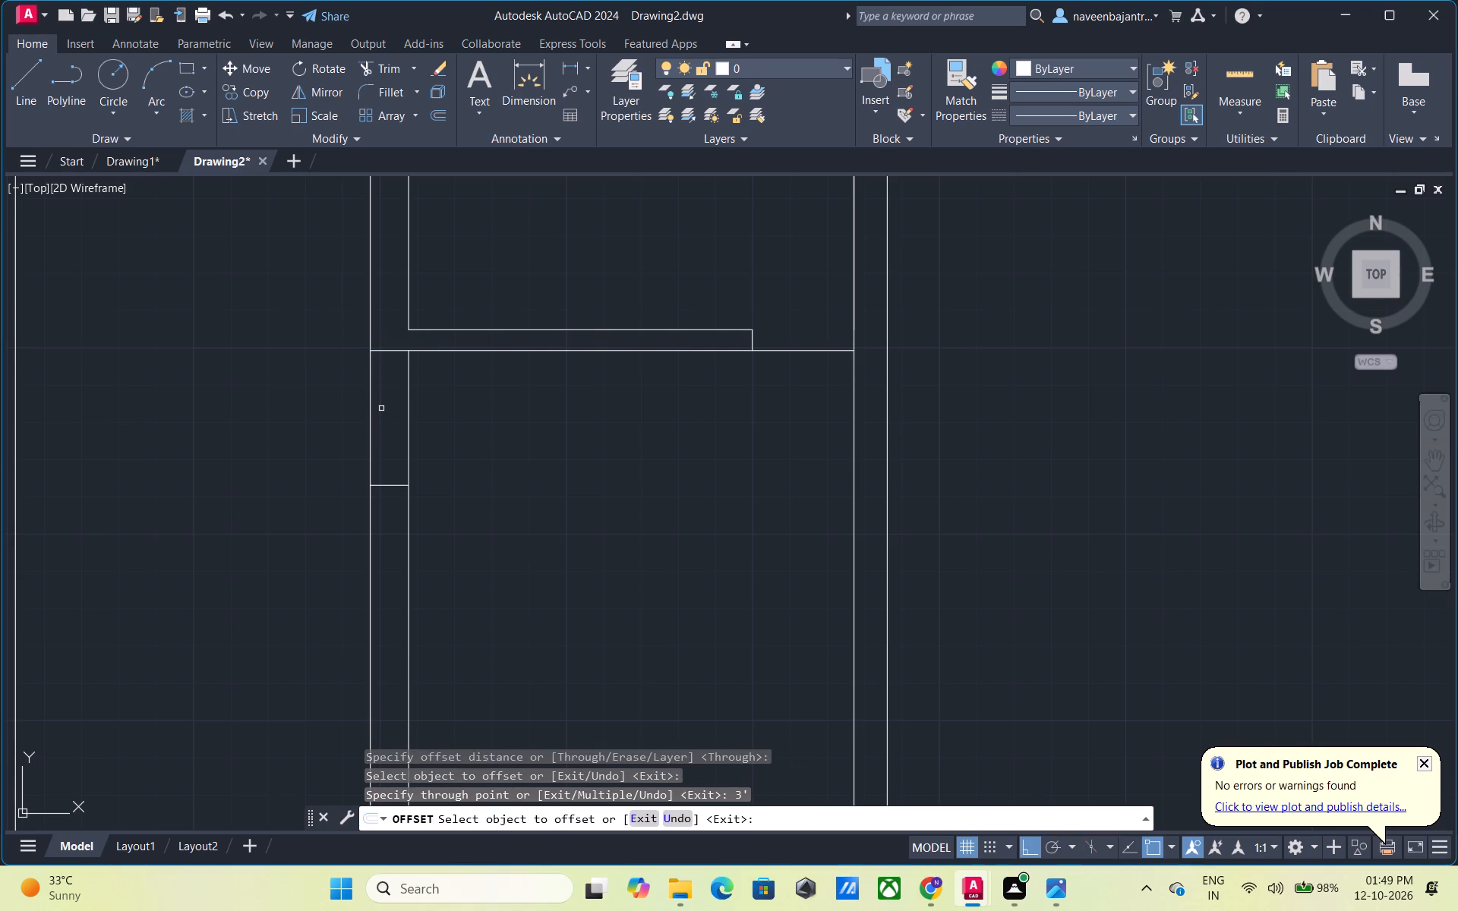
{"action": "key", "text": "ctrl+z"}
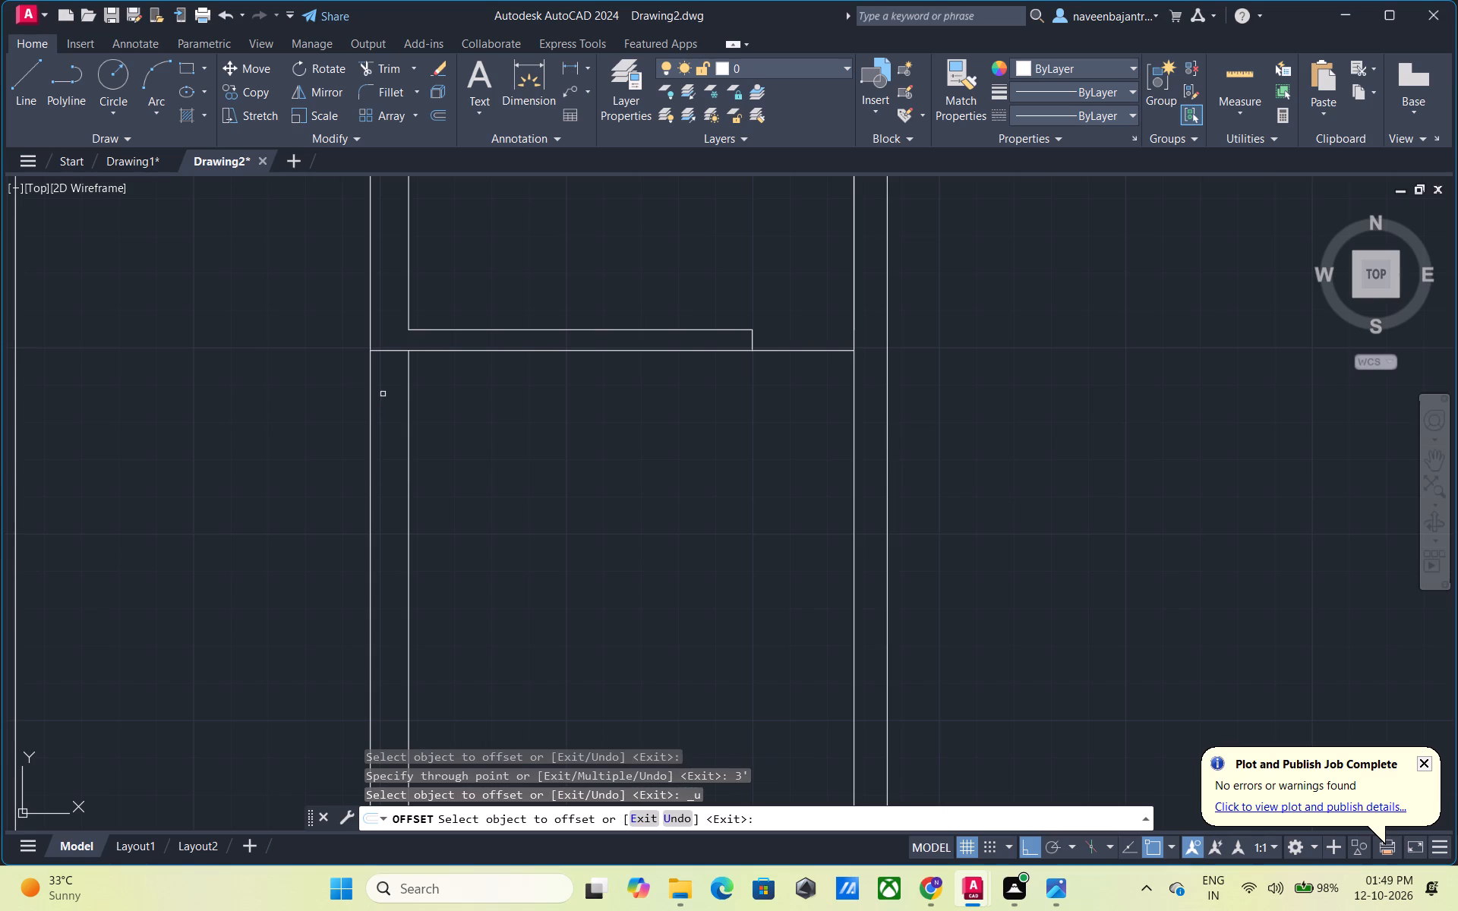
Offset the short line across the dividing wall 4' downward.
{"action": "left_click", "coordinate": [391, 351]}
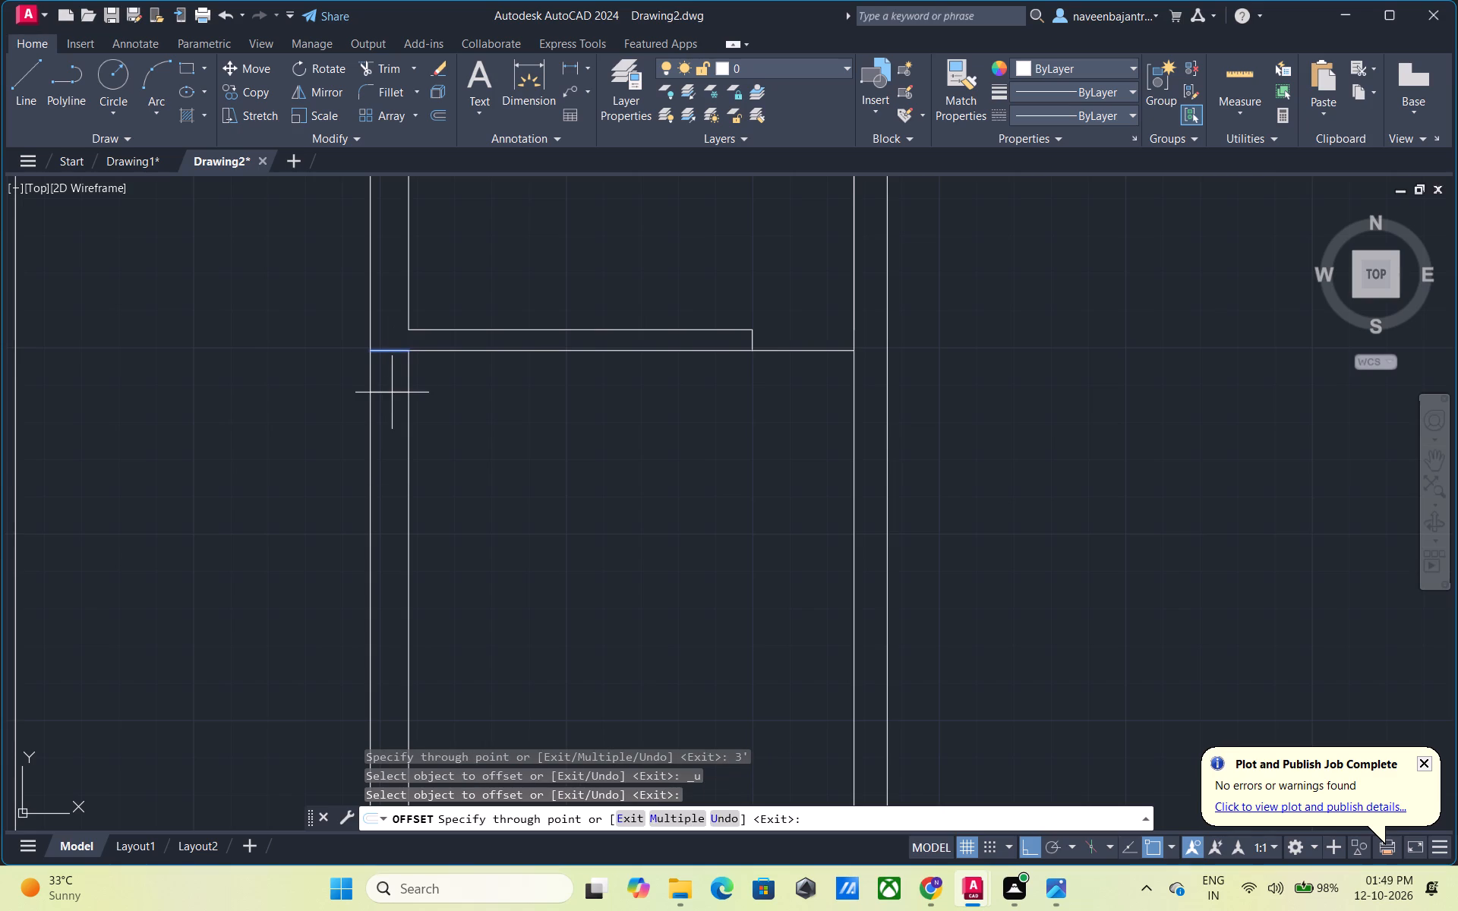
{"action": "type", "text": "4'"}
{"action": "key", "text": "Return"}
{"action": "key", "text": "Escape"}
Trim the dividing wall's right edge between the two short lines, keeping its left edge.
{"action": "type", "text": "TR"}
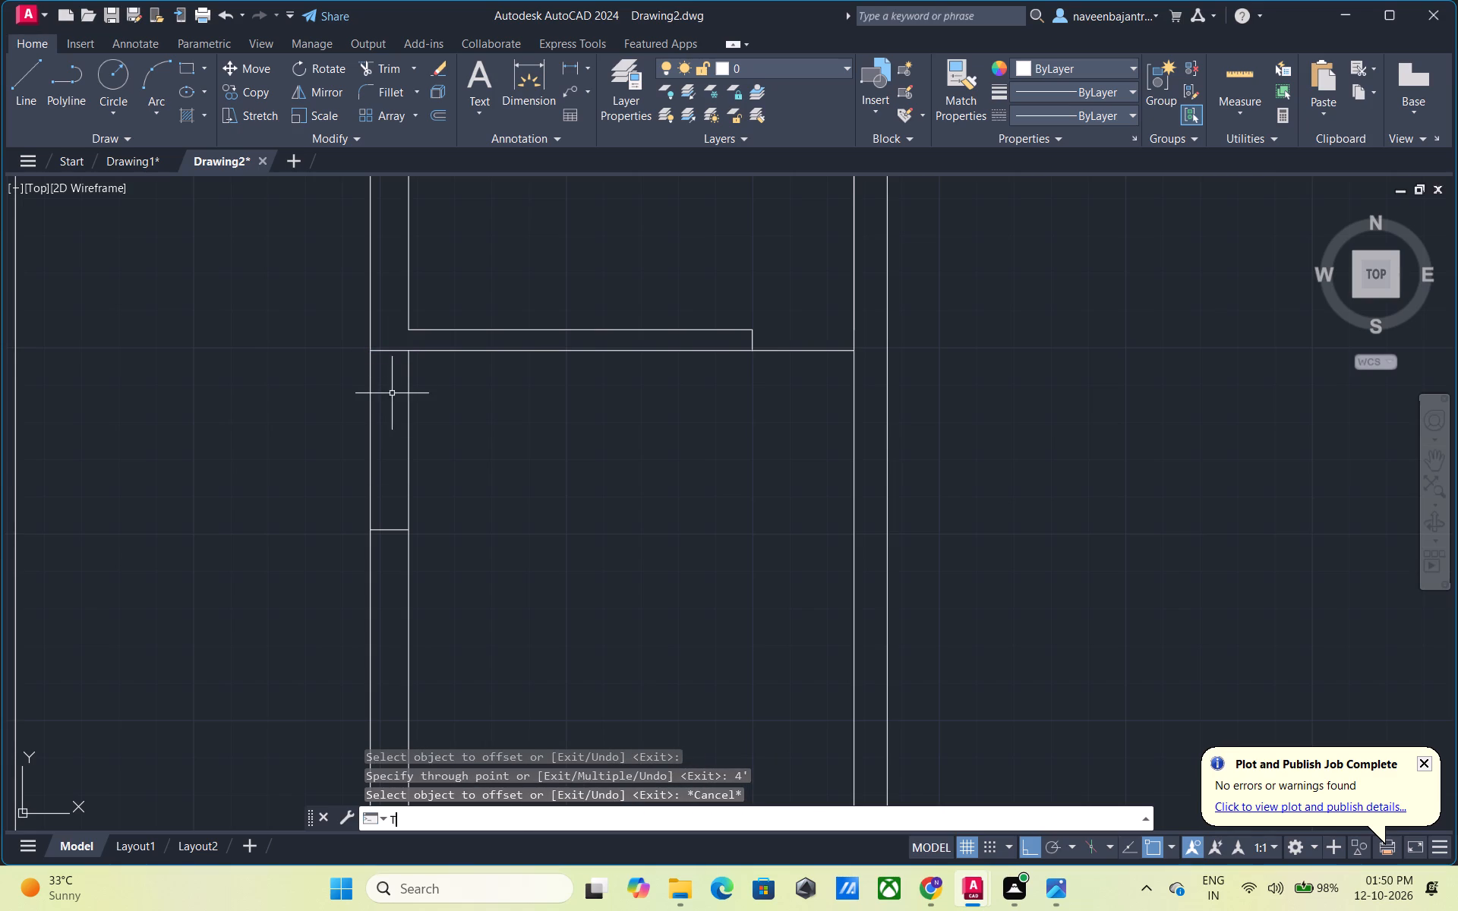
{"action": "key", "text": "space"}
{"action": "left_click", "coordinate": [372, 421]}
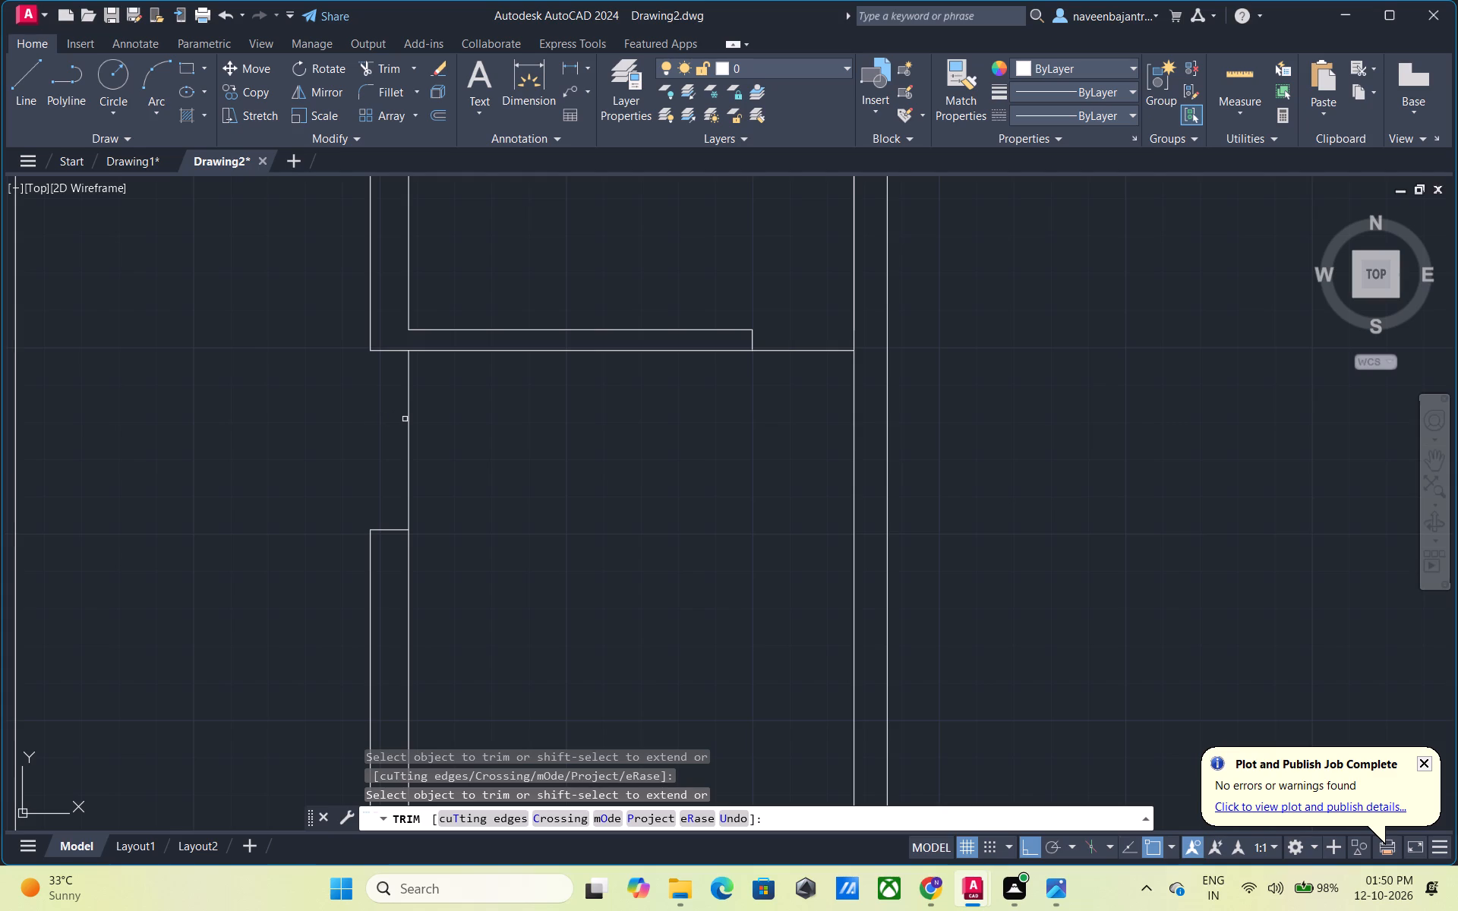
{"action": "key", "text": "ctrl+z"}
{"action": "left_click", "coordinate": [409, 425]}
{"action": "key", "text": "Escape"}
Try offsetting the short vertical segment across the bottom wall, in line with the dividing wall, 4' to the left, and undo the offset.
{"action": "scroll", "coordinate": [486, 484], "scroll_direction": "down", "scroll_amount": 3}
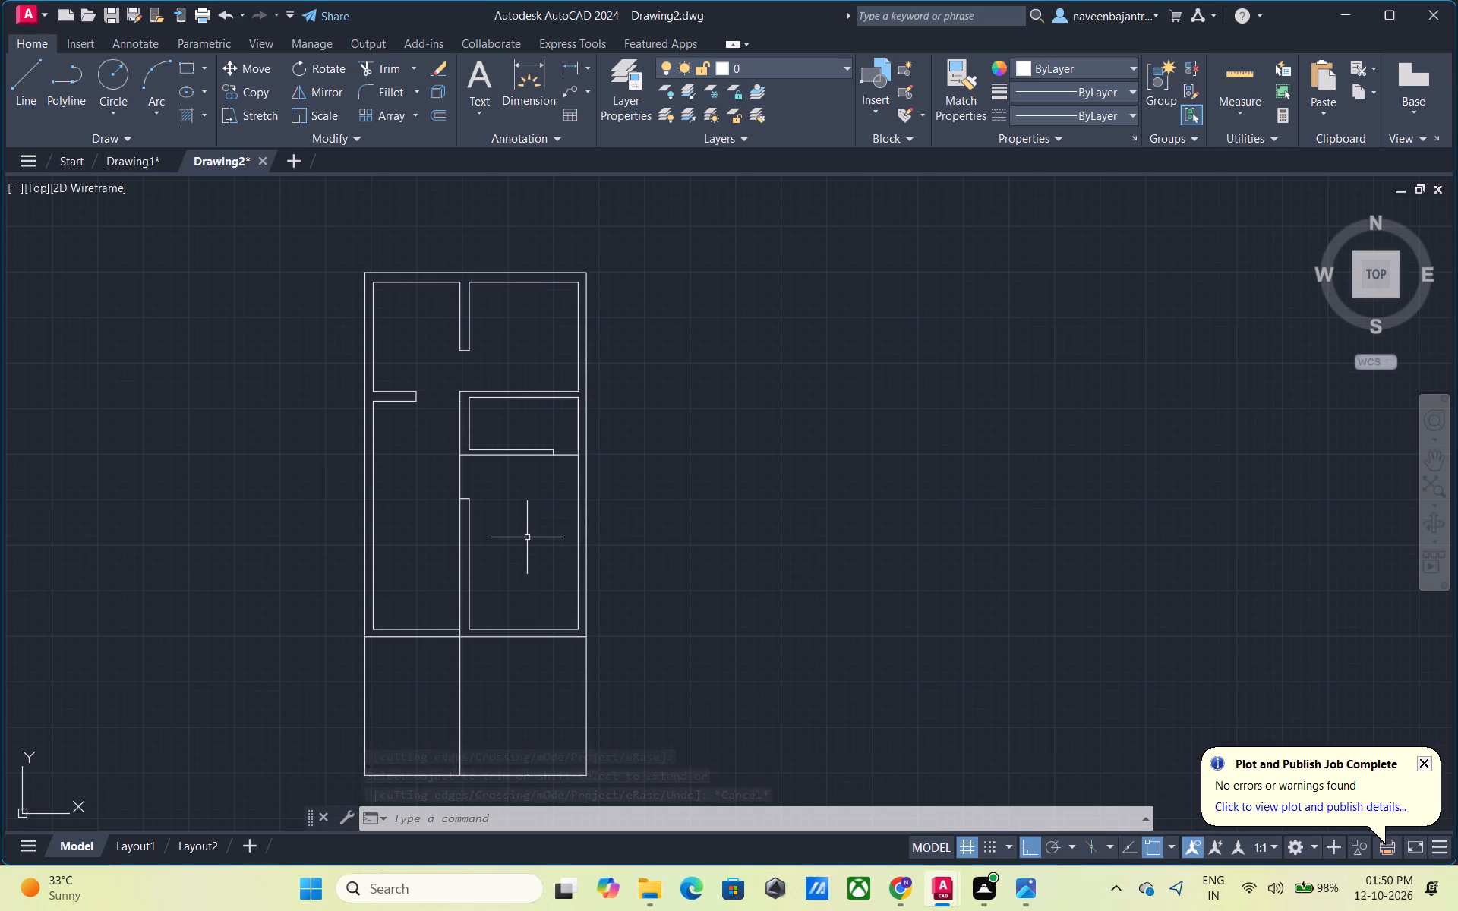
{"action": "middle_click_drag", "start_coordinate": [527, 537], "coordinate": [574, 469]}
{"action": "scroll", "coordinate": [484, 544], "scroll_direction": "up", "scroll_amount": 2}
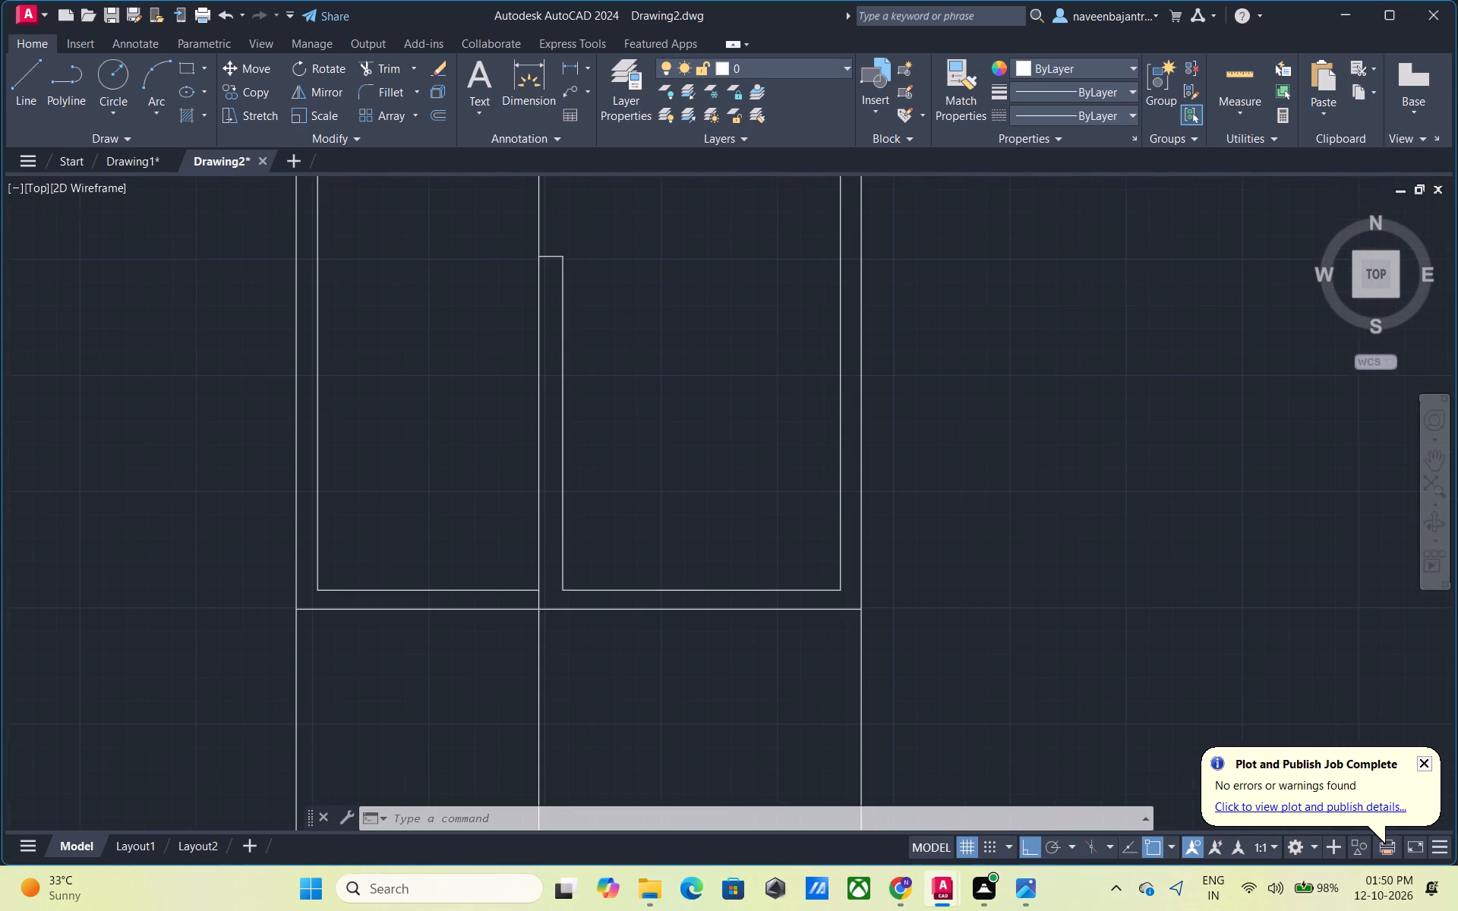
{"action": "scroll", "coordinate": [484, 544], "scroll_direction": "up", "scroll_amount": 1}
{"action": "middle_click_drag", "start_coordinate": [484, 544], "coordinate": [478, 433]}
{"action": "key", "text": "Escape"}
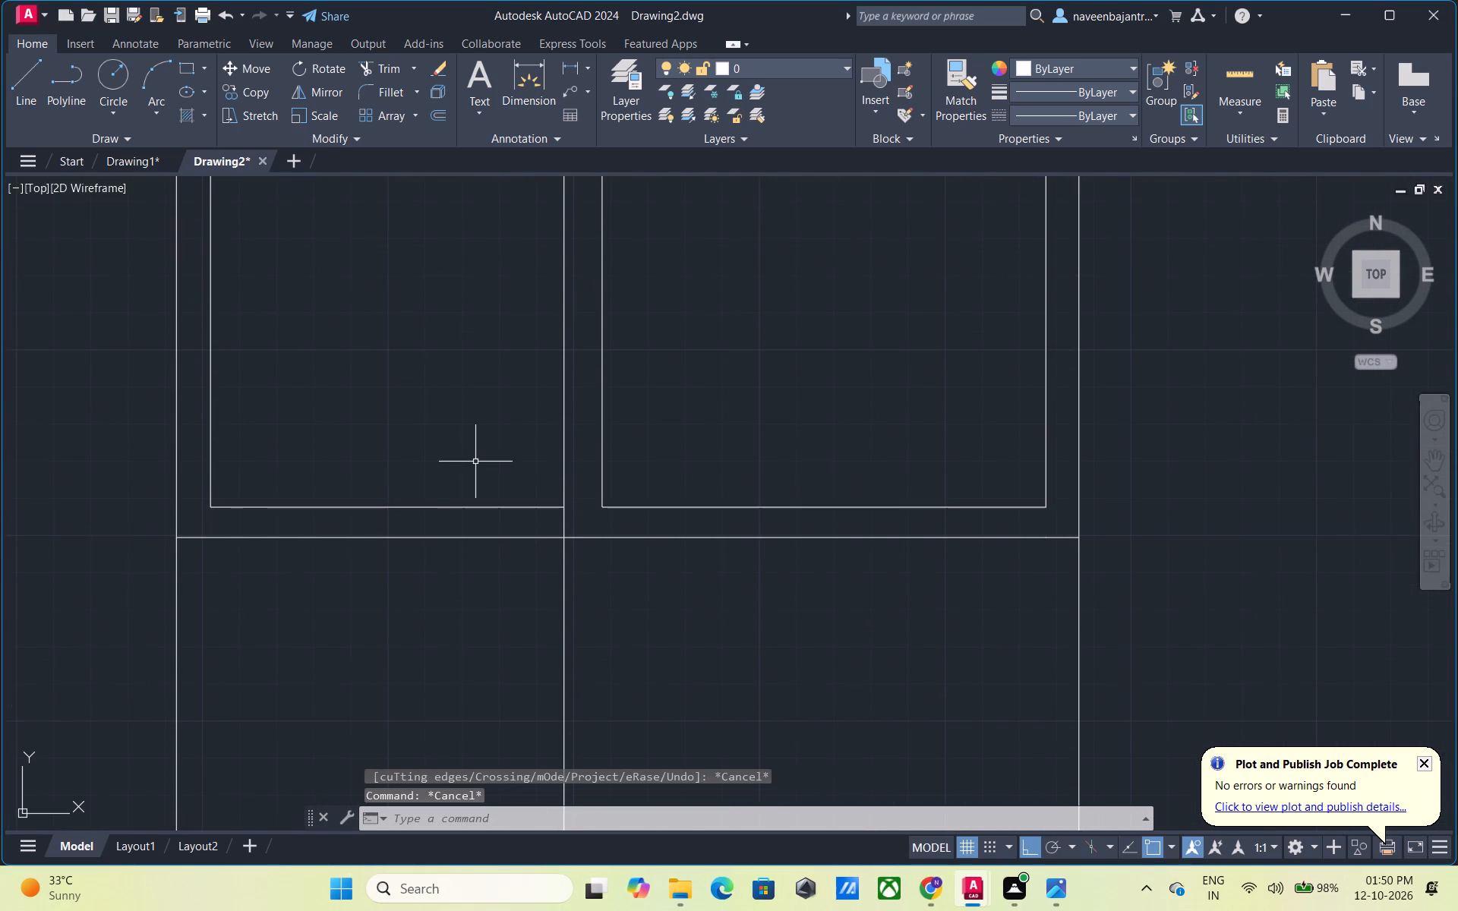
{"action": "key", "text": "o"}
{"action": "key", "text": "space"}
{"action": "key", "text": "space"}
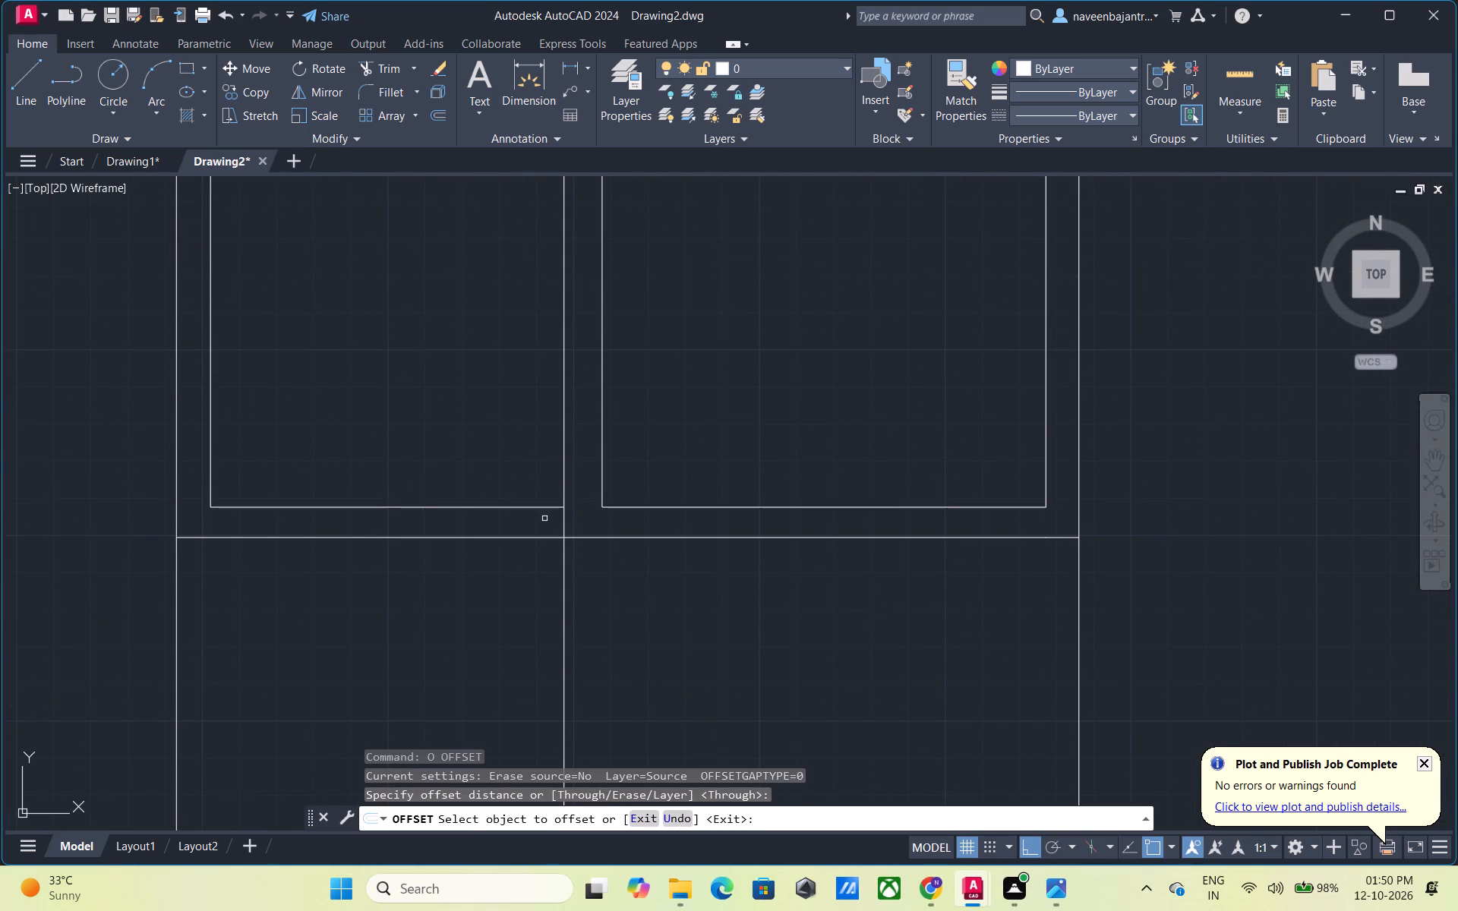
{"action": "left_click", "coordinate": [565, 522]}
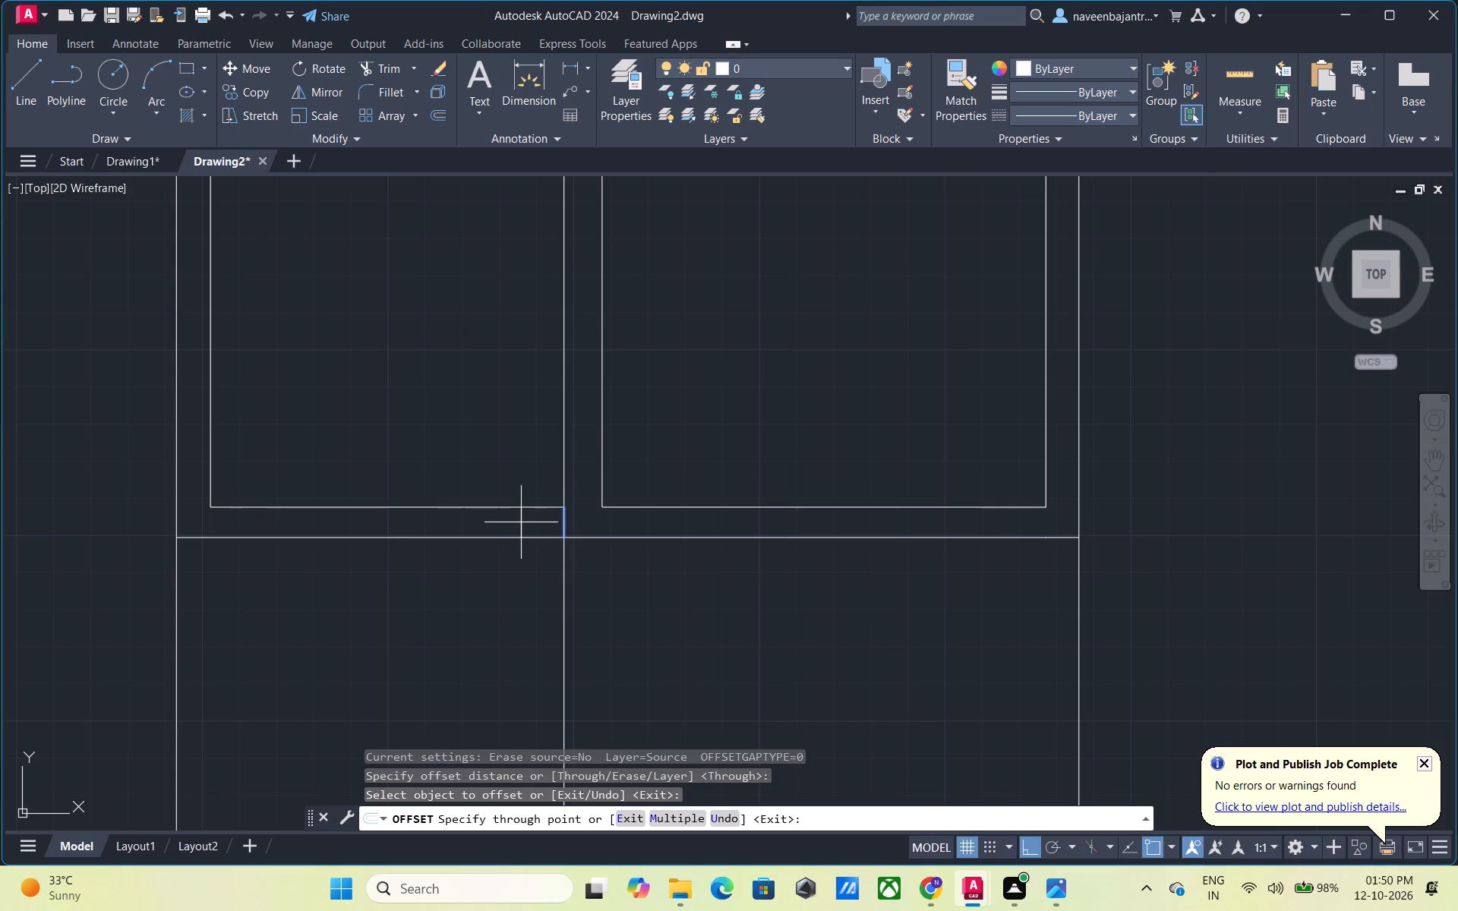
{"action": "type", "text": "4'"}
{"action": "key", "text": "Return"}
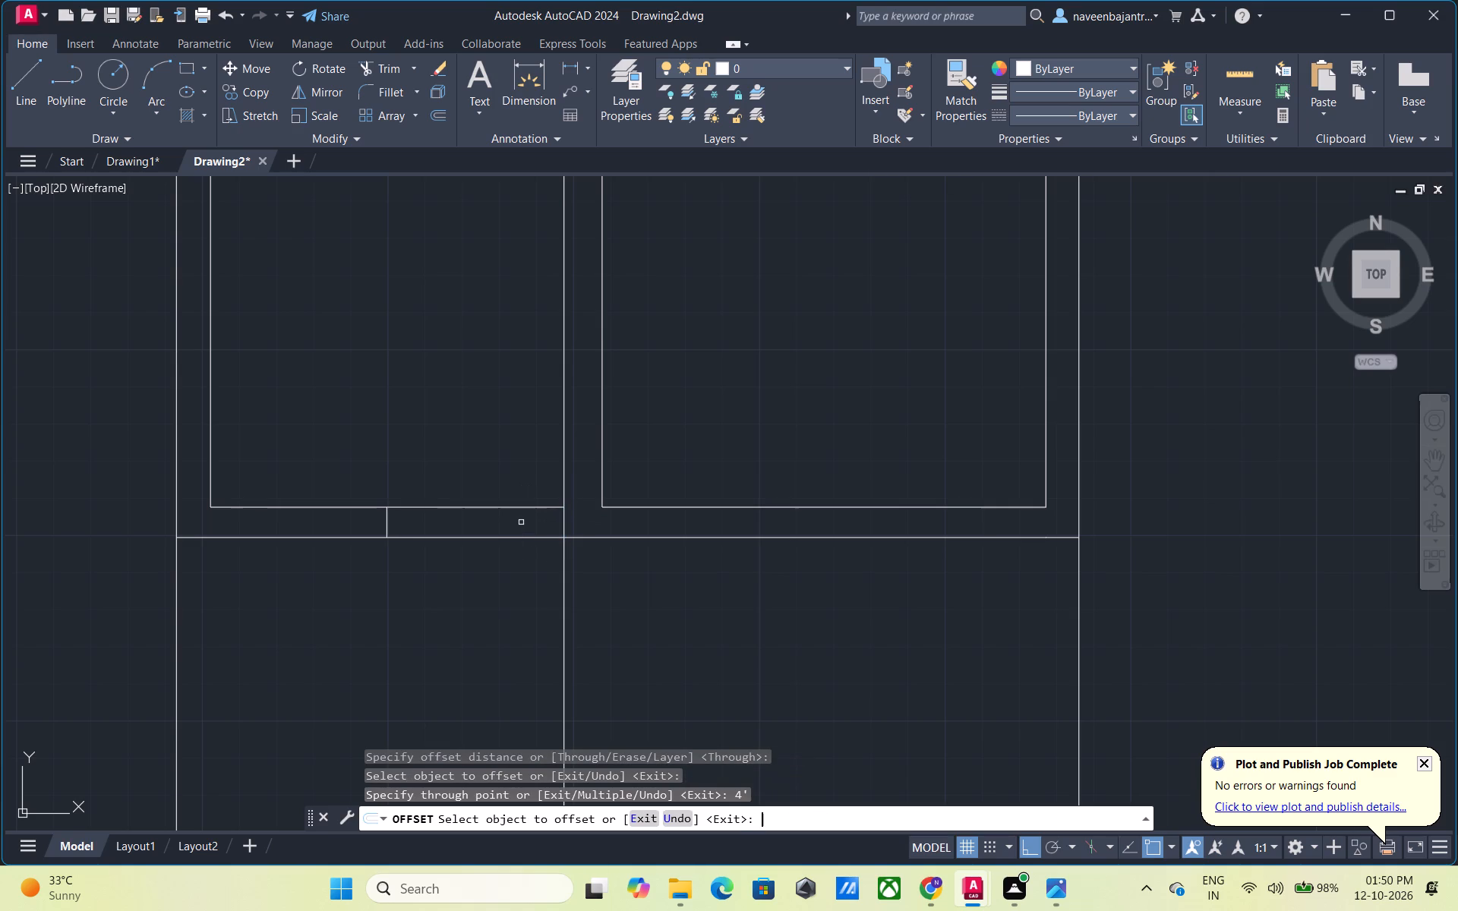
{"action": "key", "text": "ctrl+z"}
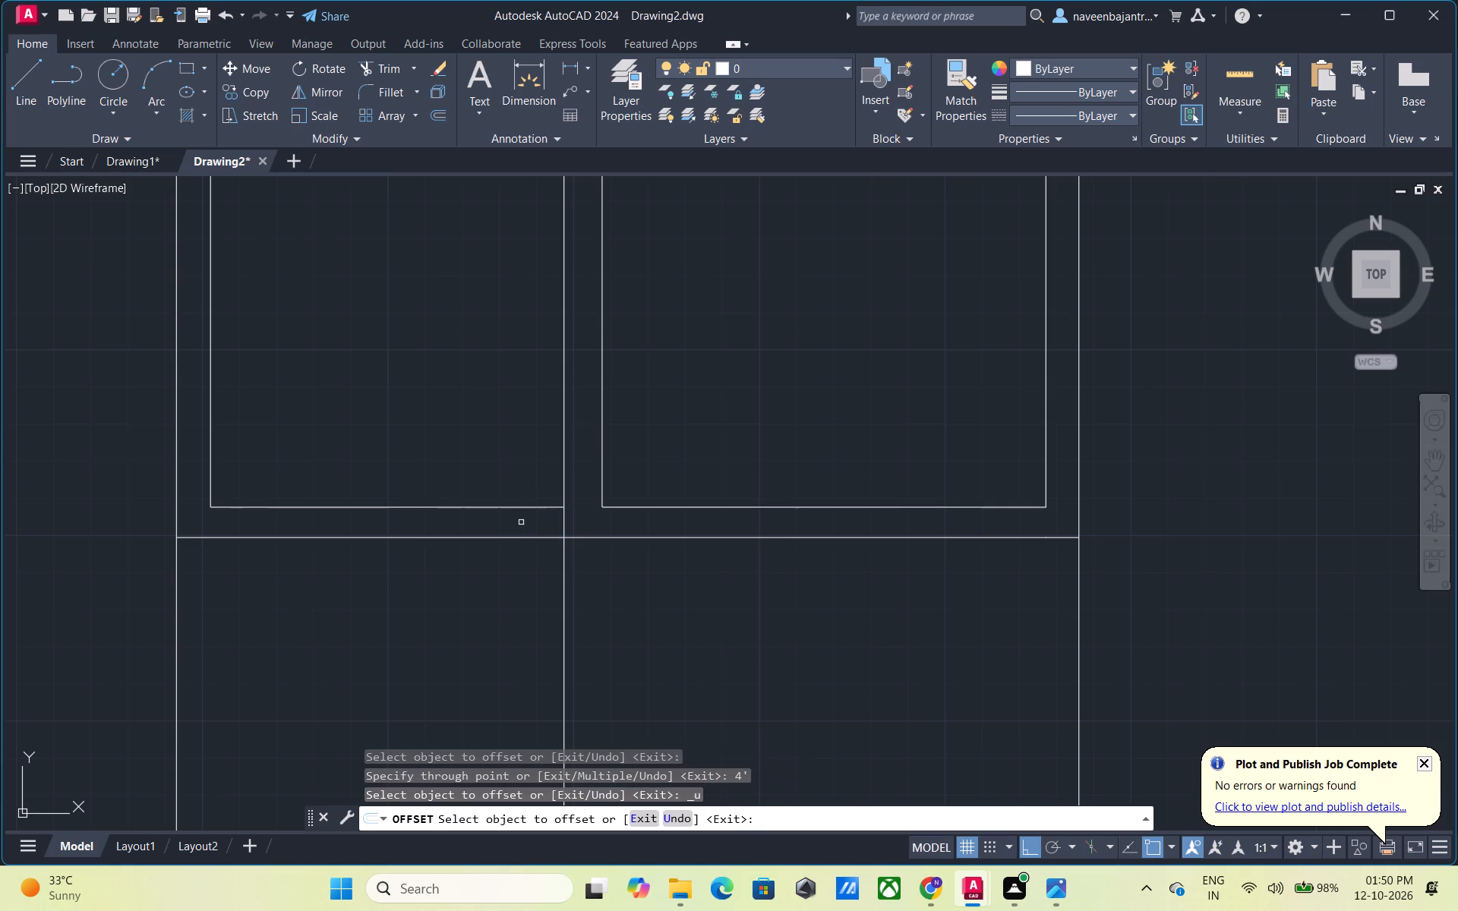
Offset the short vertical segment across the bottom wall, at the dividing wall's left edge, 3' to the left.
{"action": "left_click", "coordinate": [563, 519]}
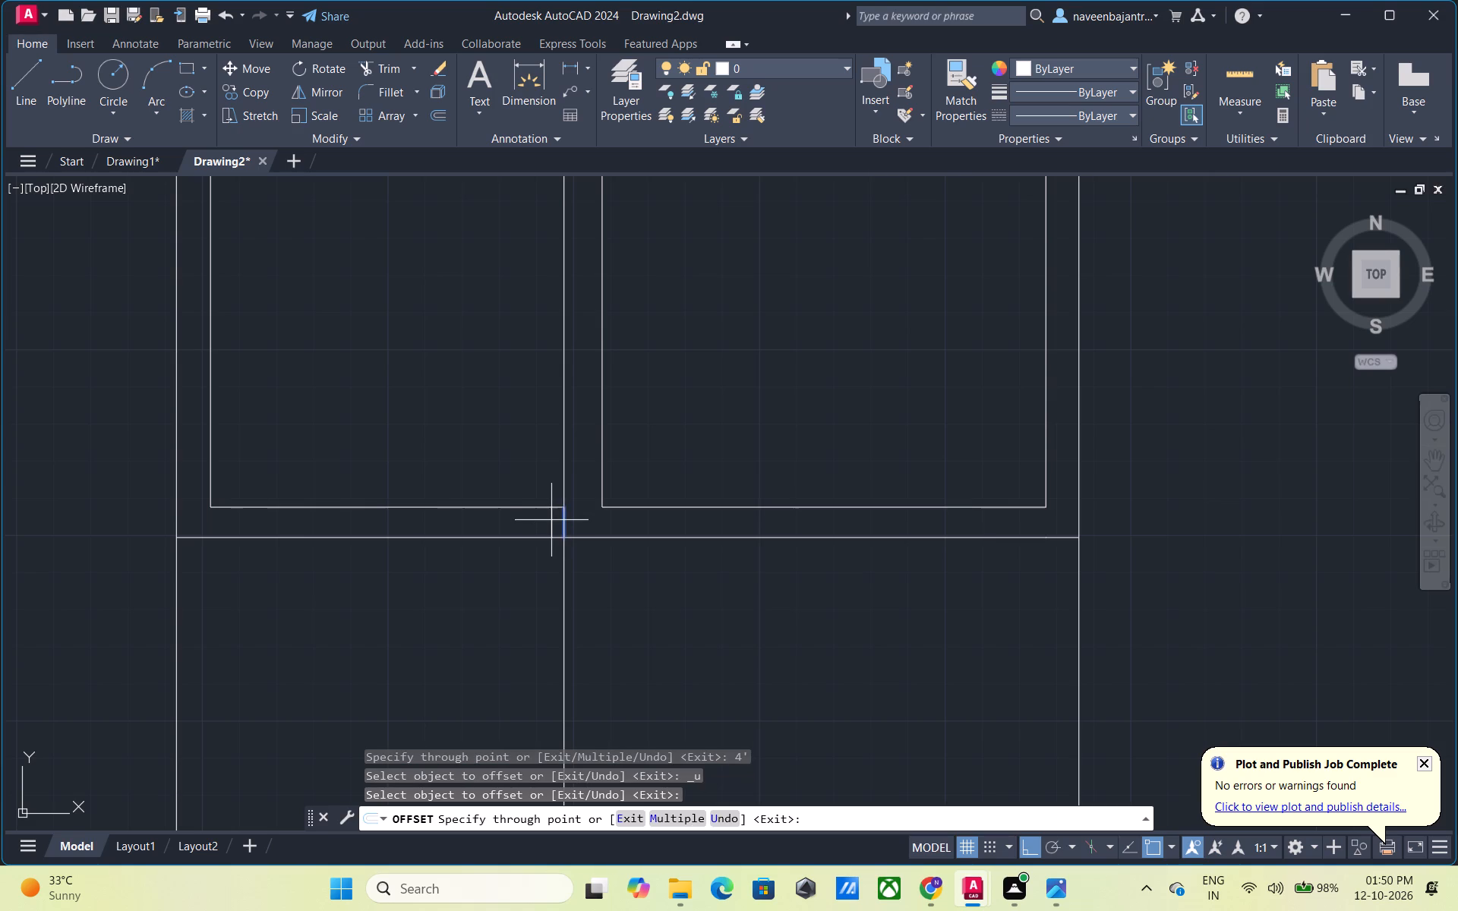
{"action": "type", "text": "3'"}
{"action": "key", "text": "Return"}
{"action": "key", "text": "Escape"}
Trim the bottom wall's upper edge in the left room between the offset line and the dividing wall's left edge.
{"action": "type", "text": "TR"}
{"action": "key", "text": "space"}
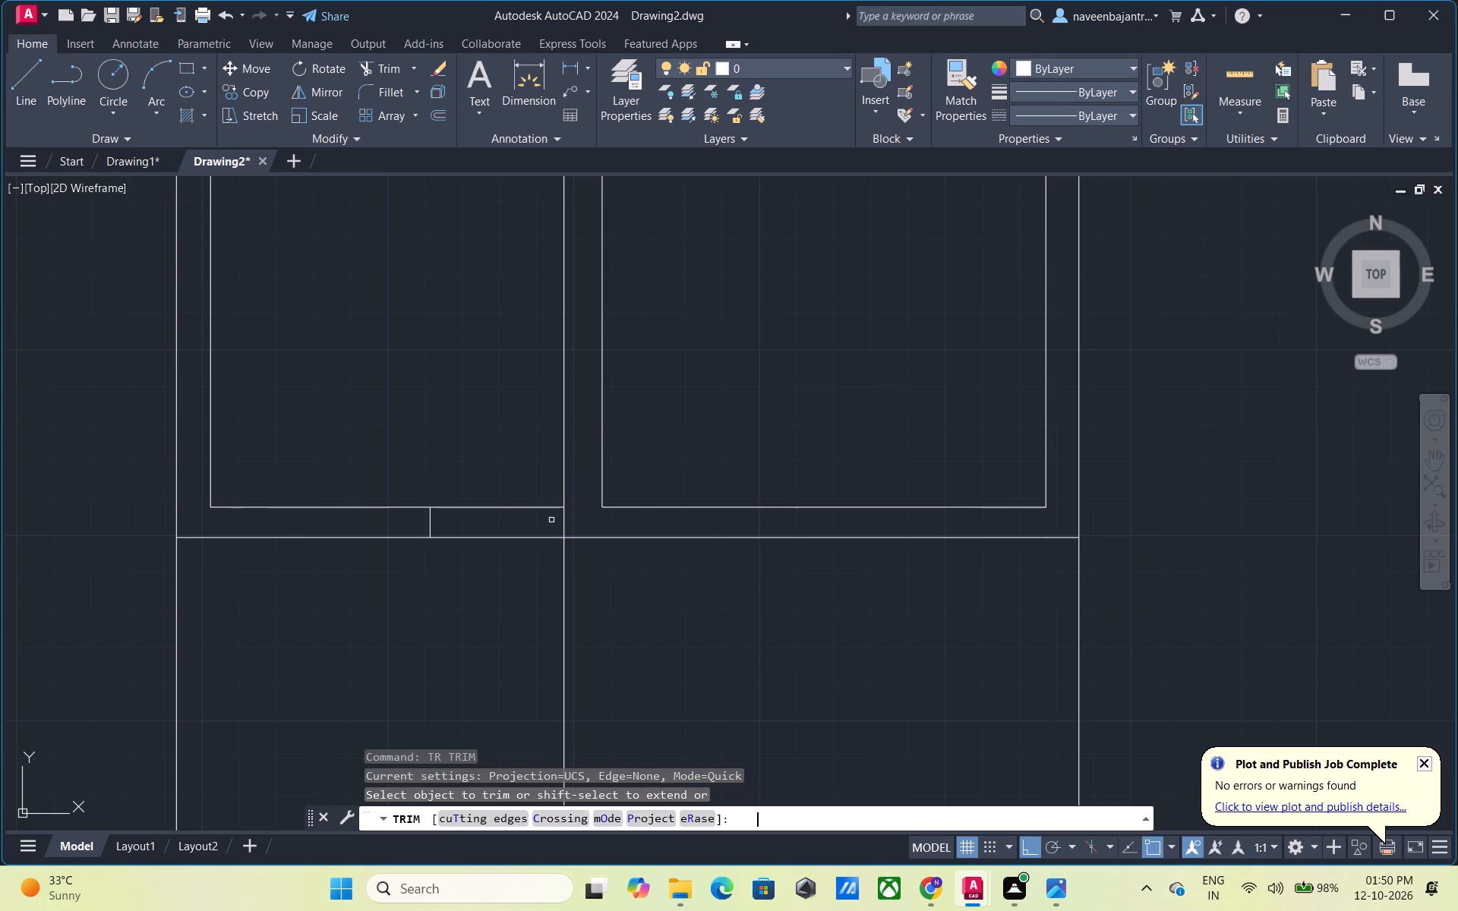
{"action": "left_click", "coordinate": [505, 509]}
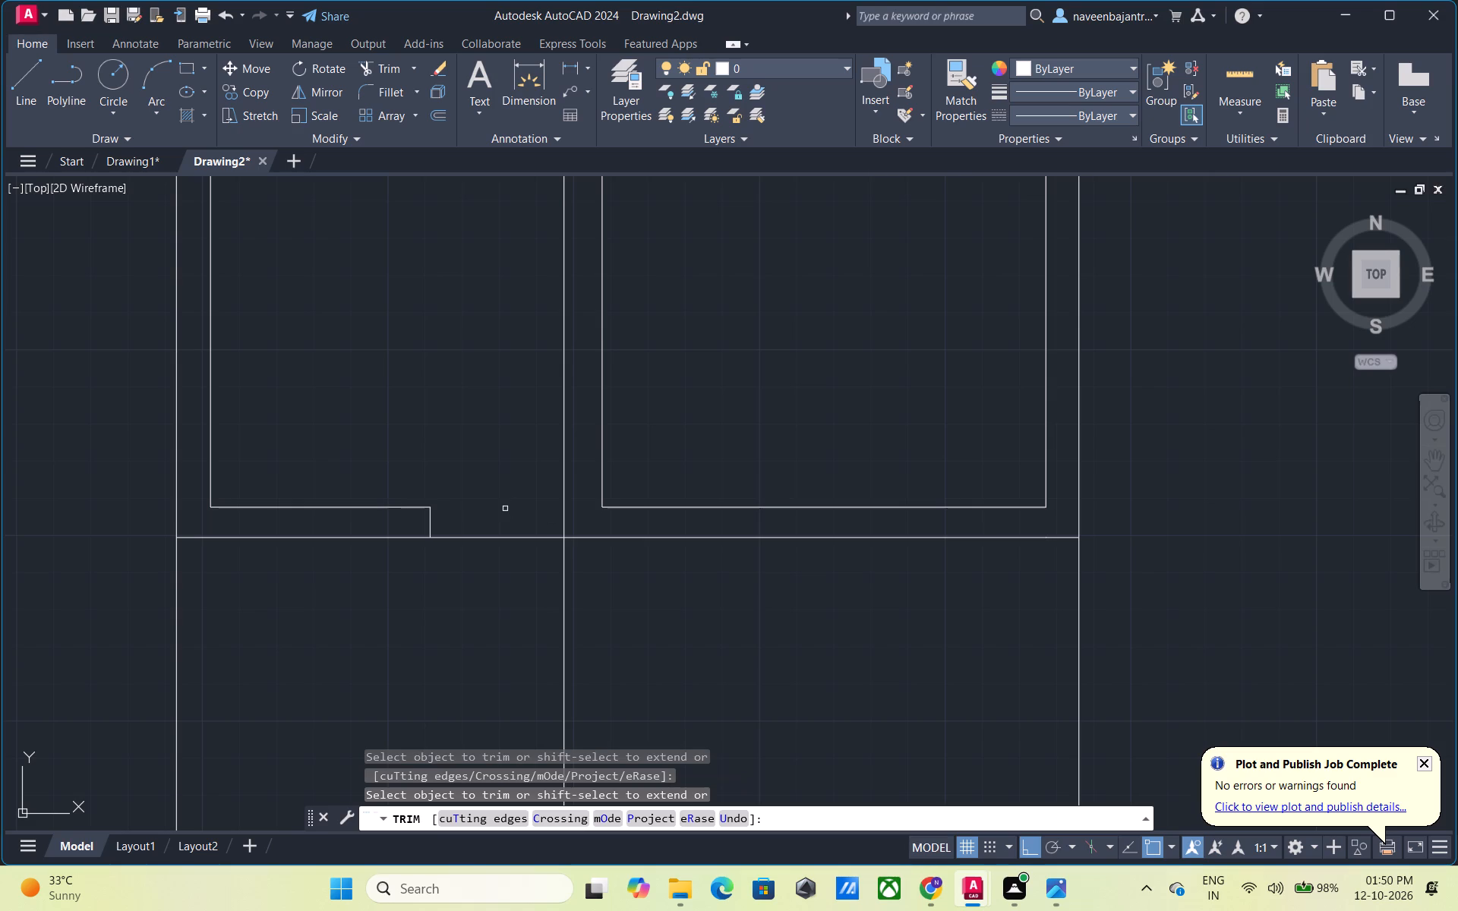
{"action": "key", "text": "Escape"}
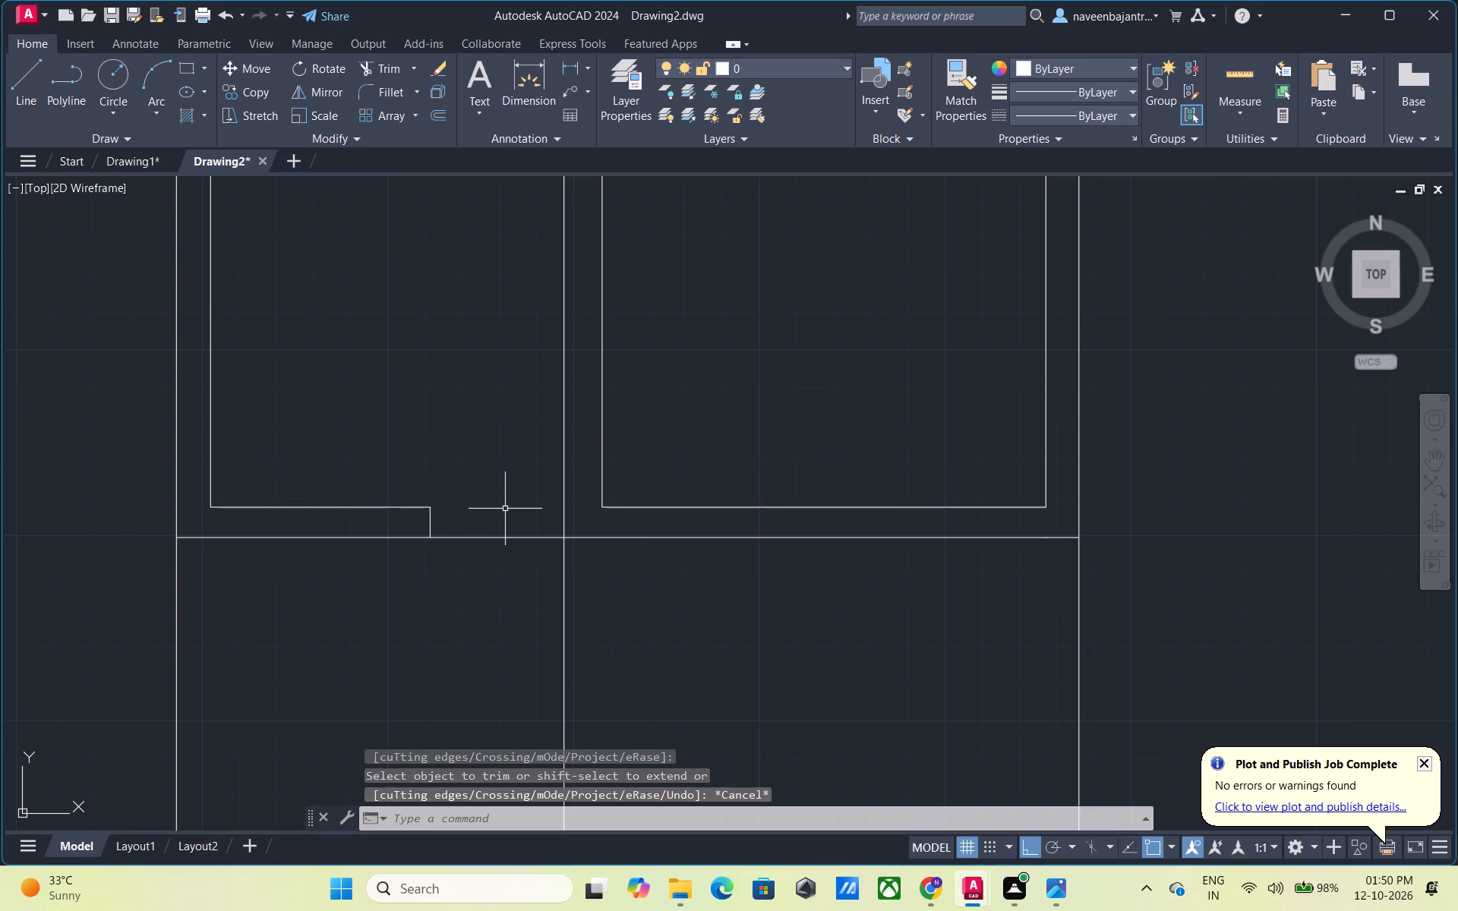
Draw vertical lines from the lower right room's two bottom corners down past the plan's bottom edge, the left one about 15'-3 1/2" long.
{"action": "scroll", "coordinate": [505, 509], "scroll_direction": "down", "scroll_amount": 3}
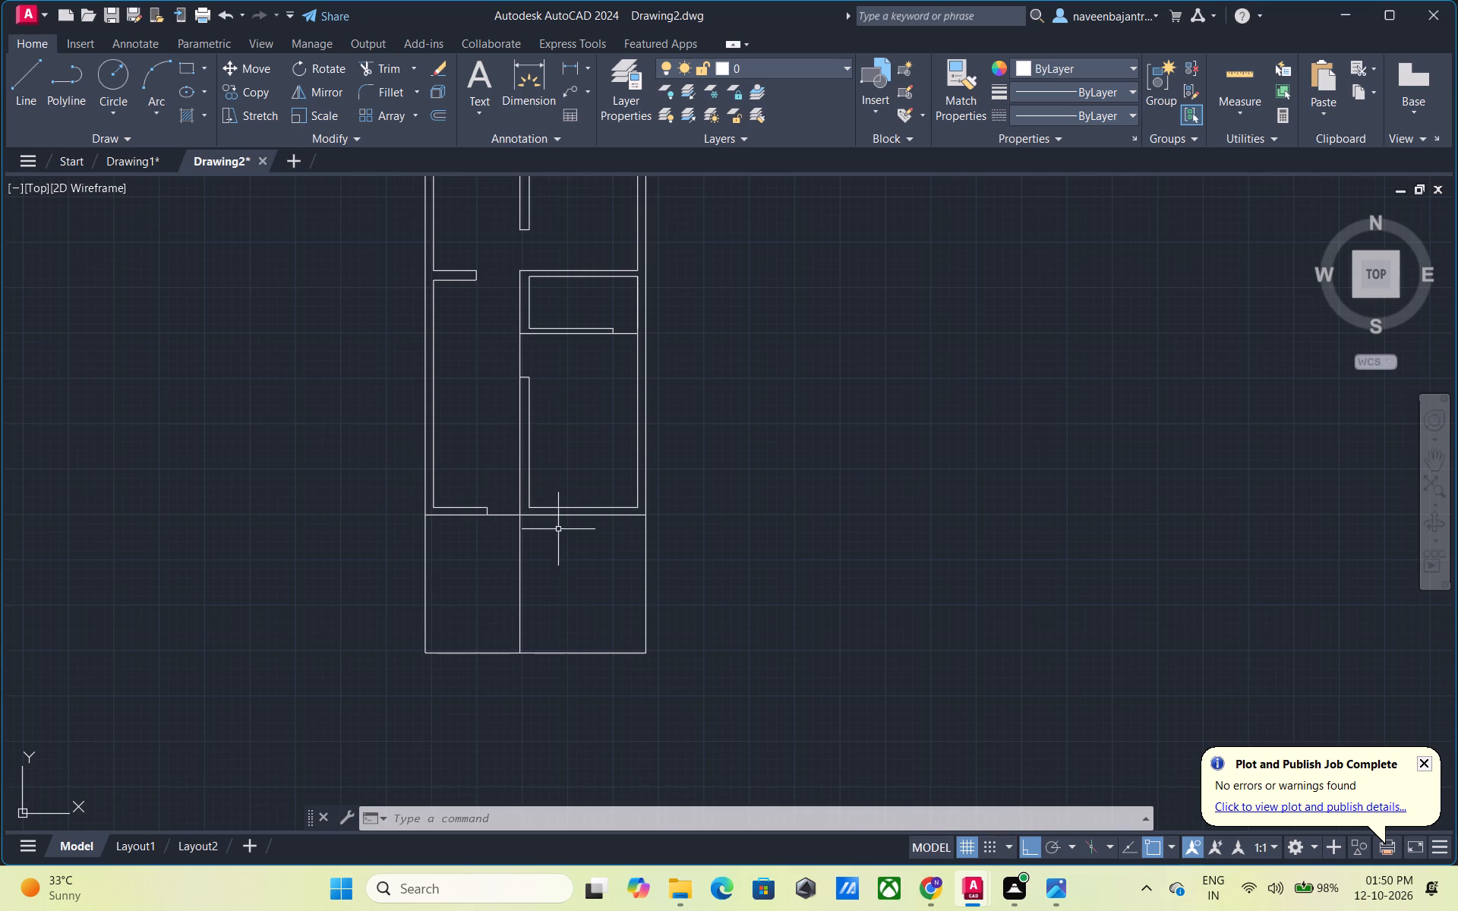
{"action": "middle_click_drag", "start_coordinate": [551, 542], "coordinate": [551, 515]}
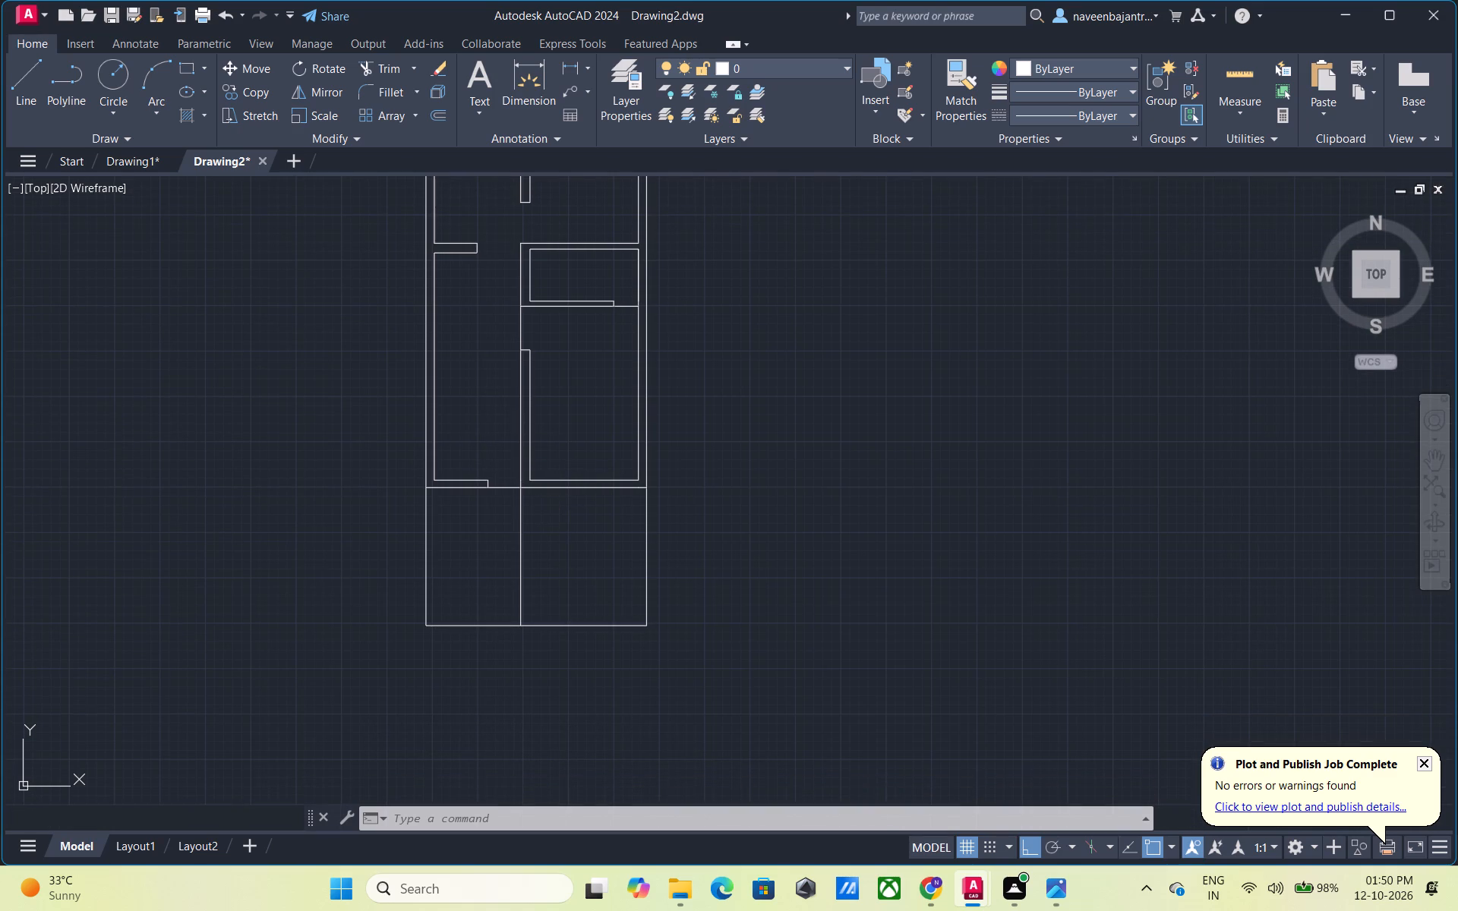
{"action": "key", "text": "Escape"}
{"action": "type", "text": "L"}
{"action": "key", "text": "space"}
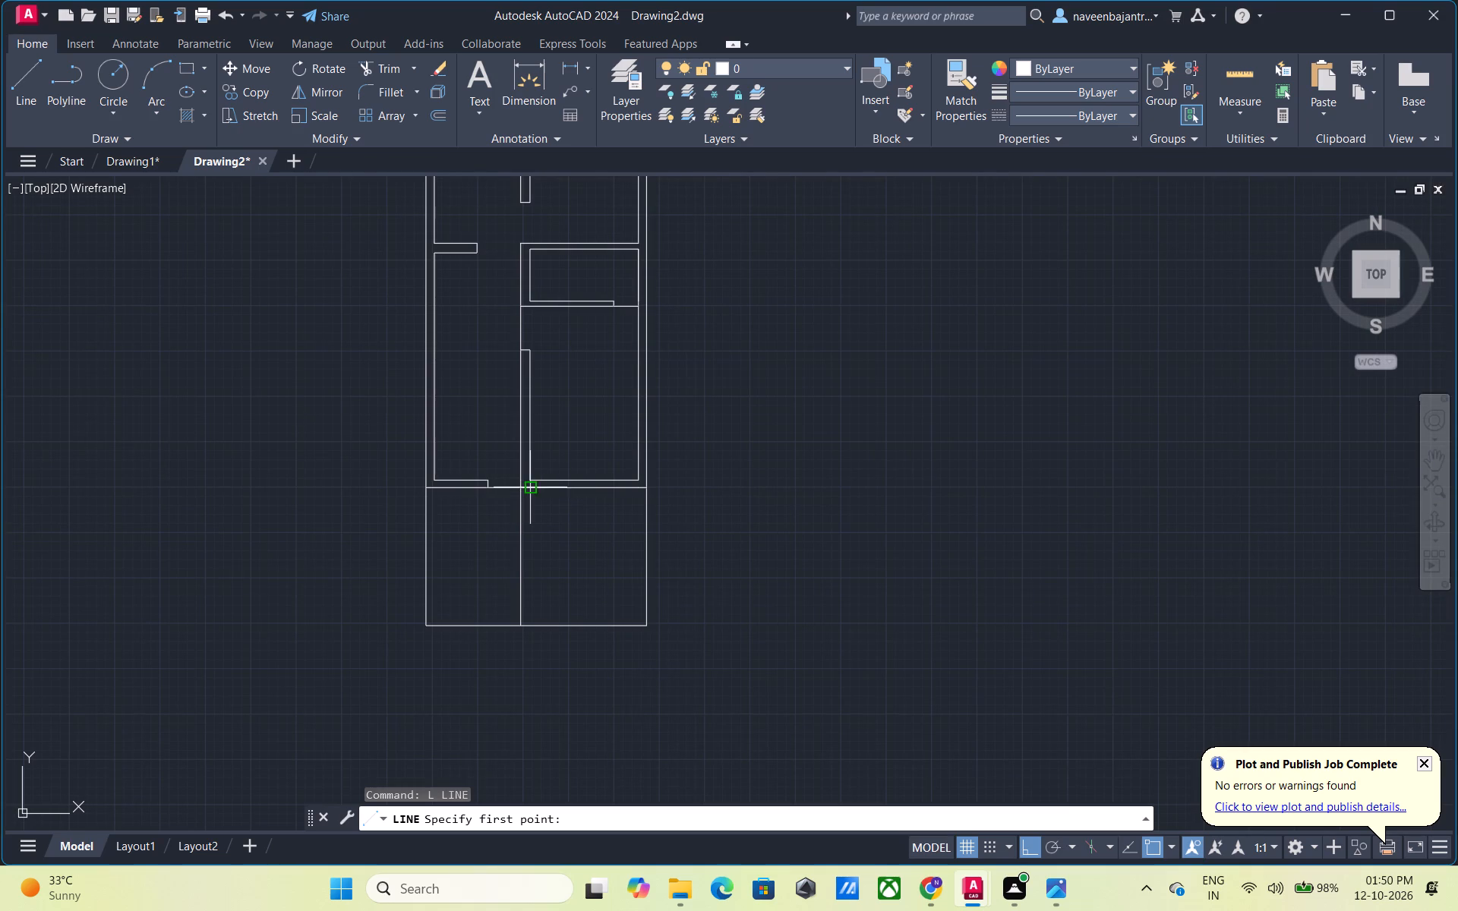
{"action": "left_click", "coordinate": [532, 478]}
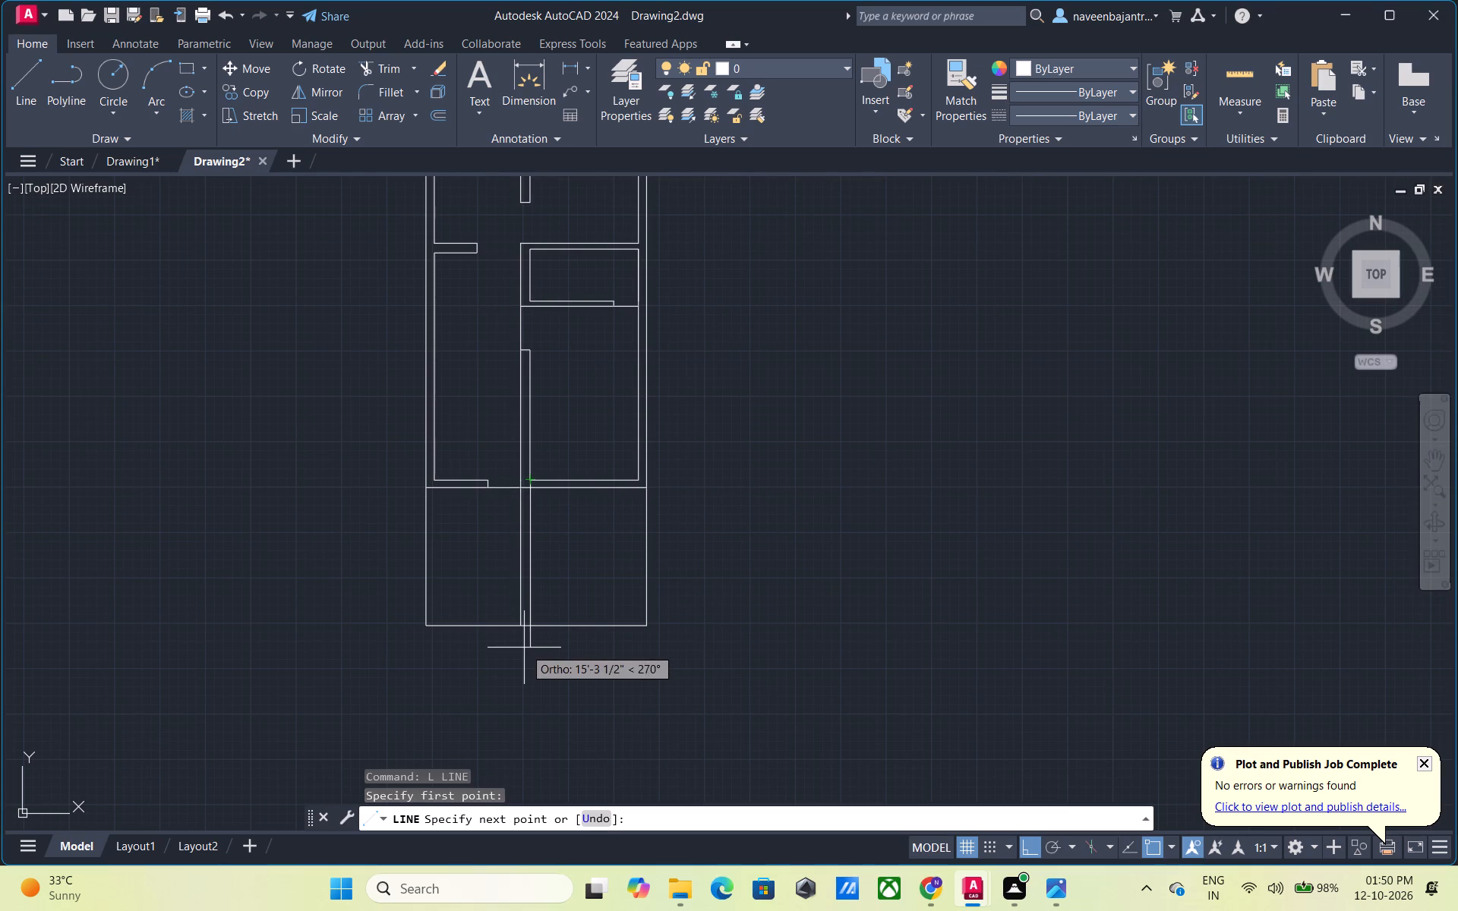
{"action": "left_click", "coordinate": [524, 648]}
{"action": "key", "text": "Escape"}
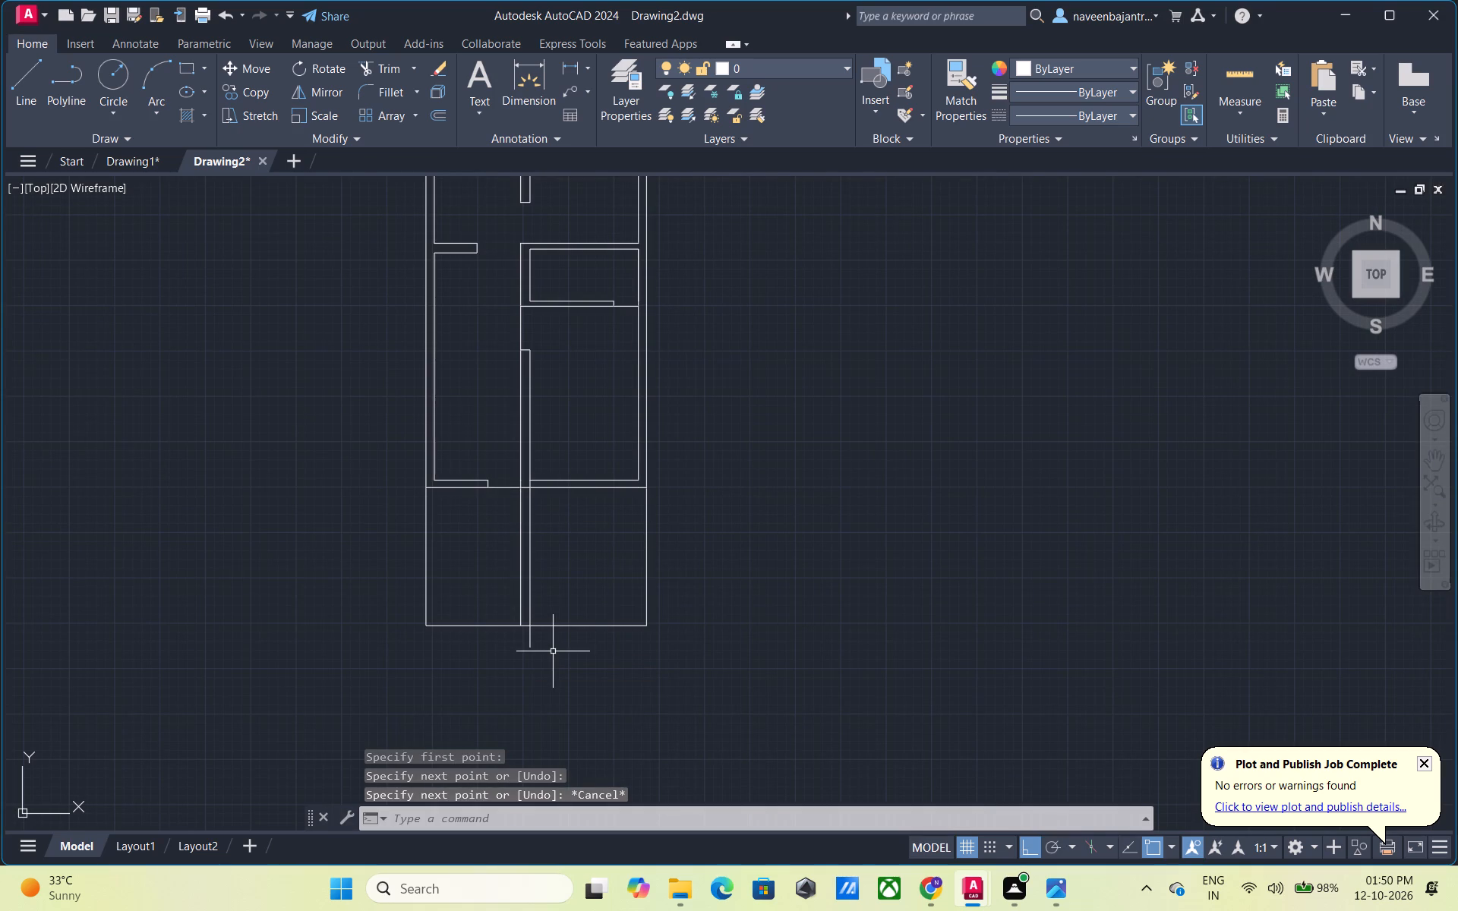
{"action": "key", "text": "l"}
{"action": "key", "text": "space"}
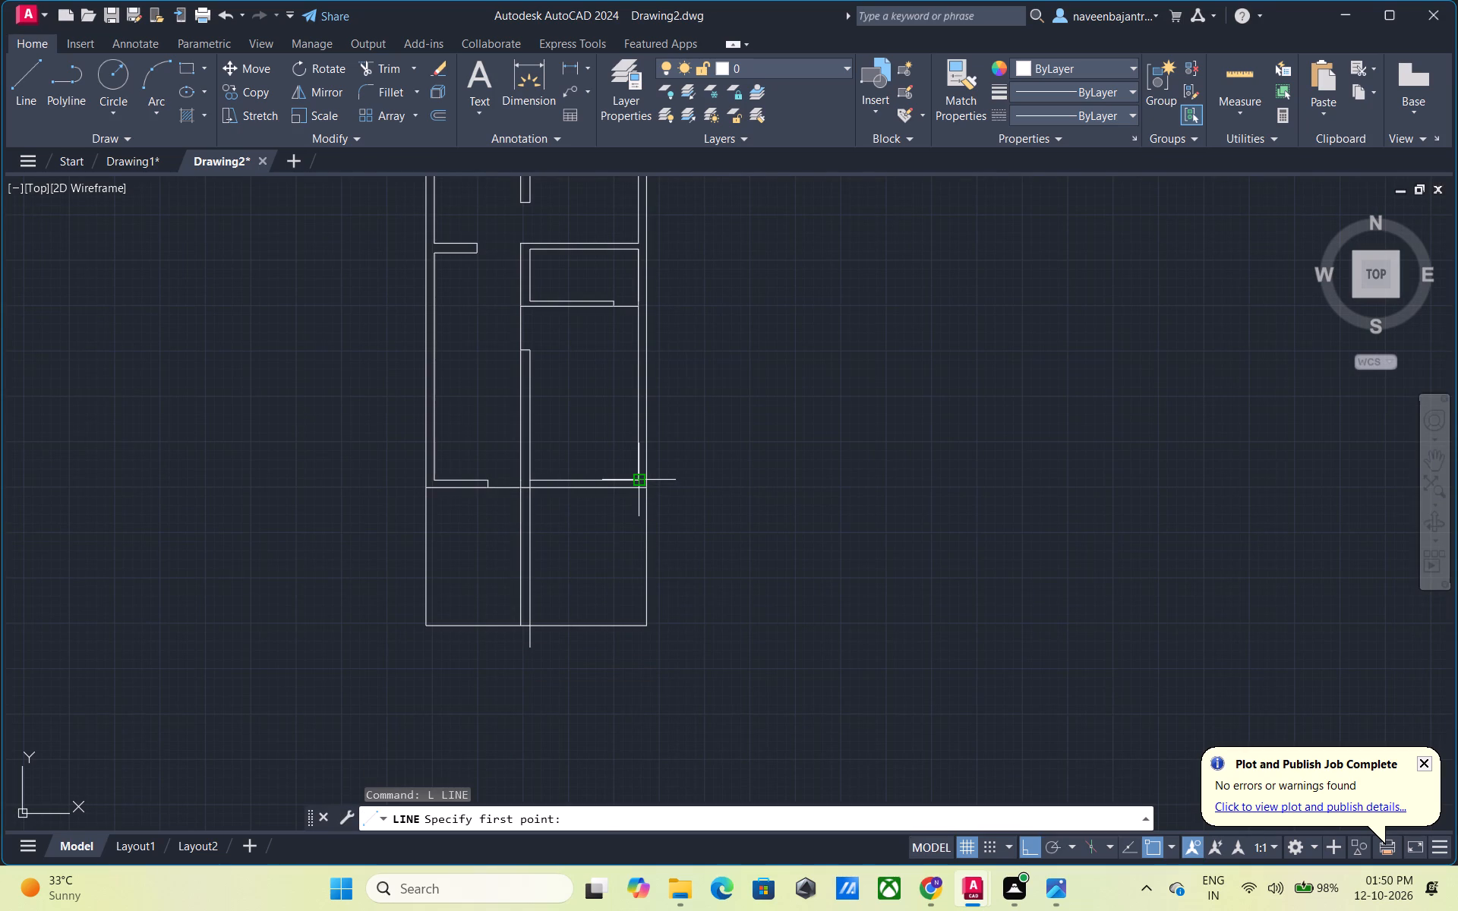
{"action": "left_click", "coordinate": [635, 480]}
{"action": "left_click", "coordinate": [624, 654]}
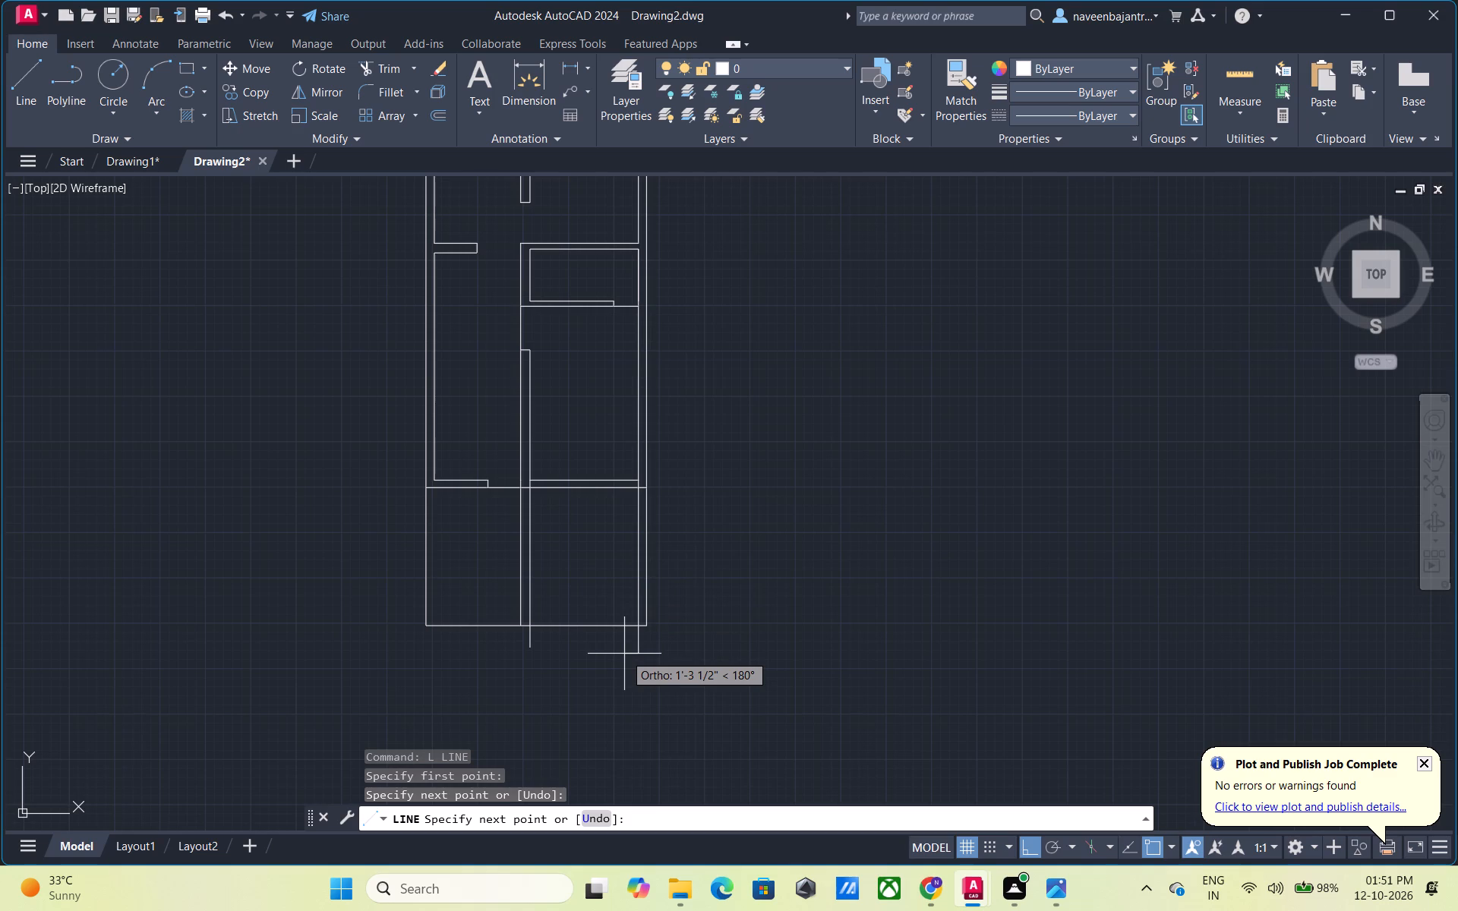
Trim the two new vertical lines where they overhang the plan's bottom edge.
{"action": "key", "text": "Escape"}
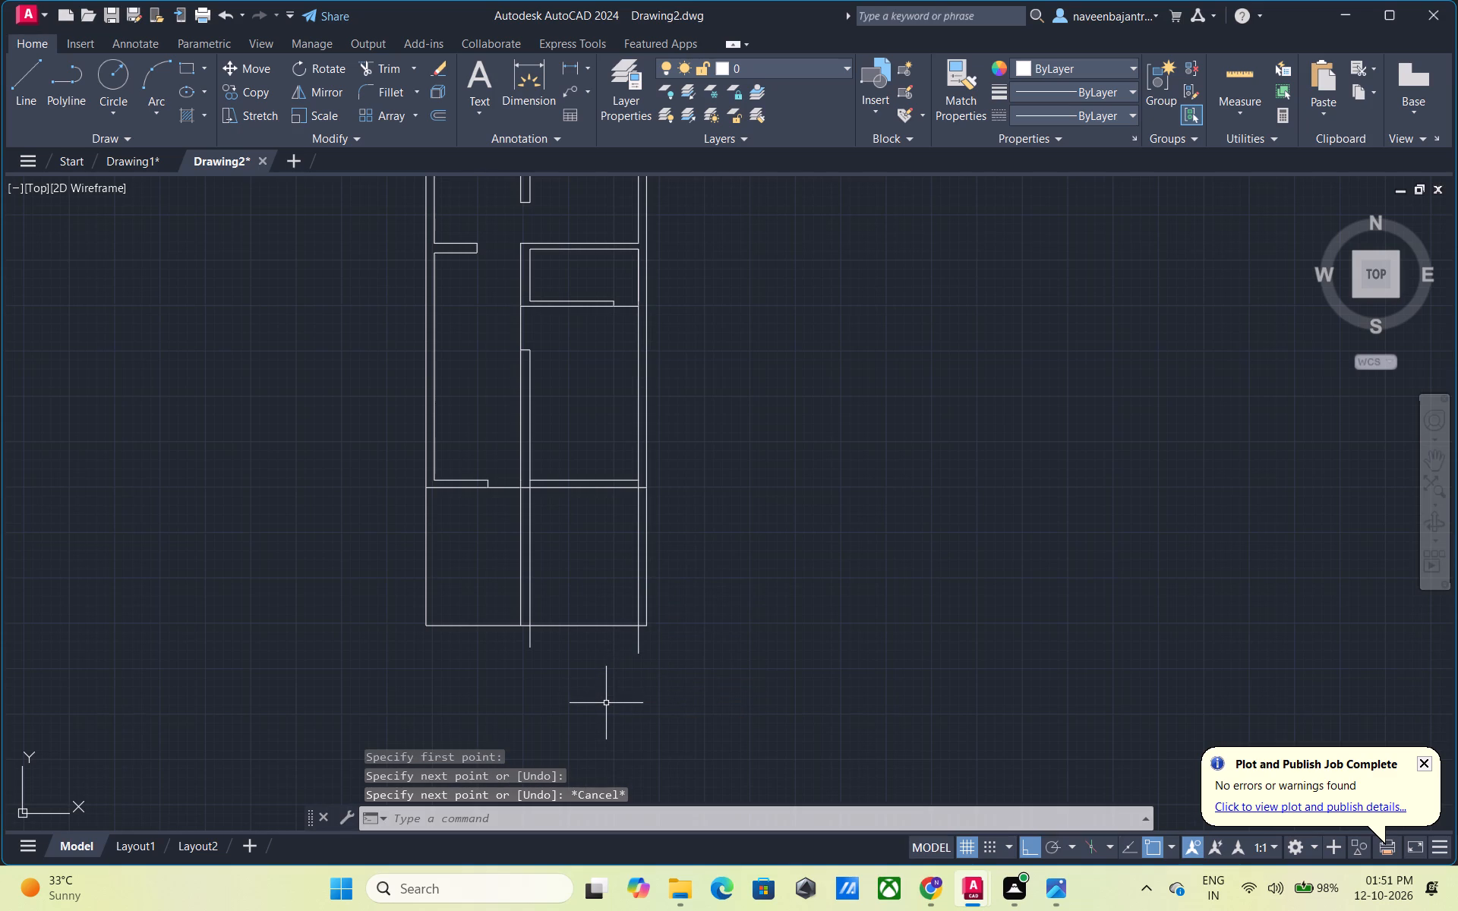
{"action": "key", "text": "t"}
{"action": "key", "text": "r"}
{"action": "key", "text": "space"}
{"action": "left_click", "coordinate": [529, 641]}
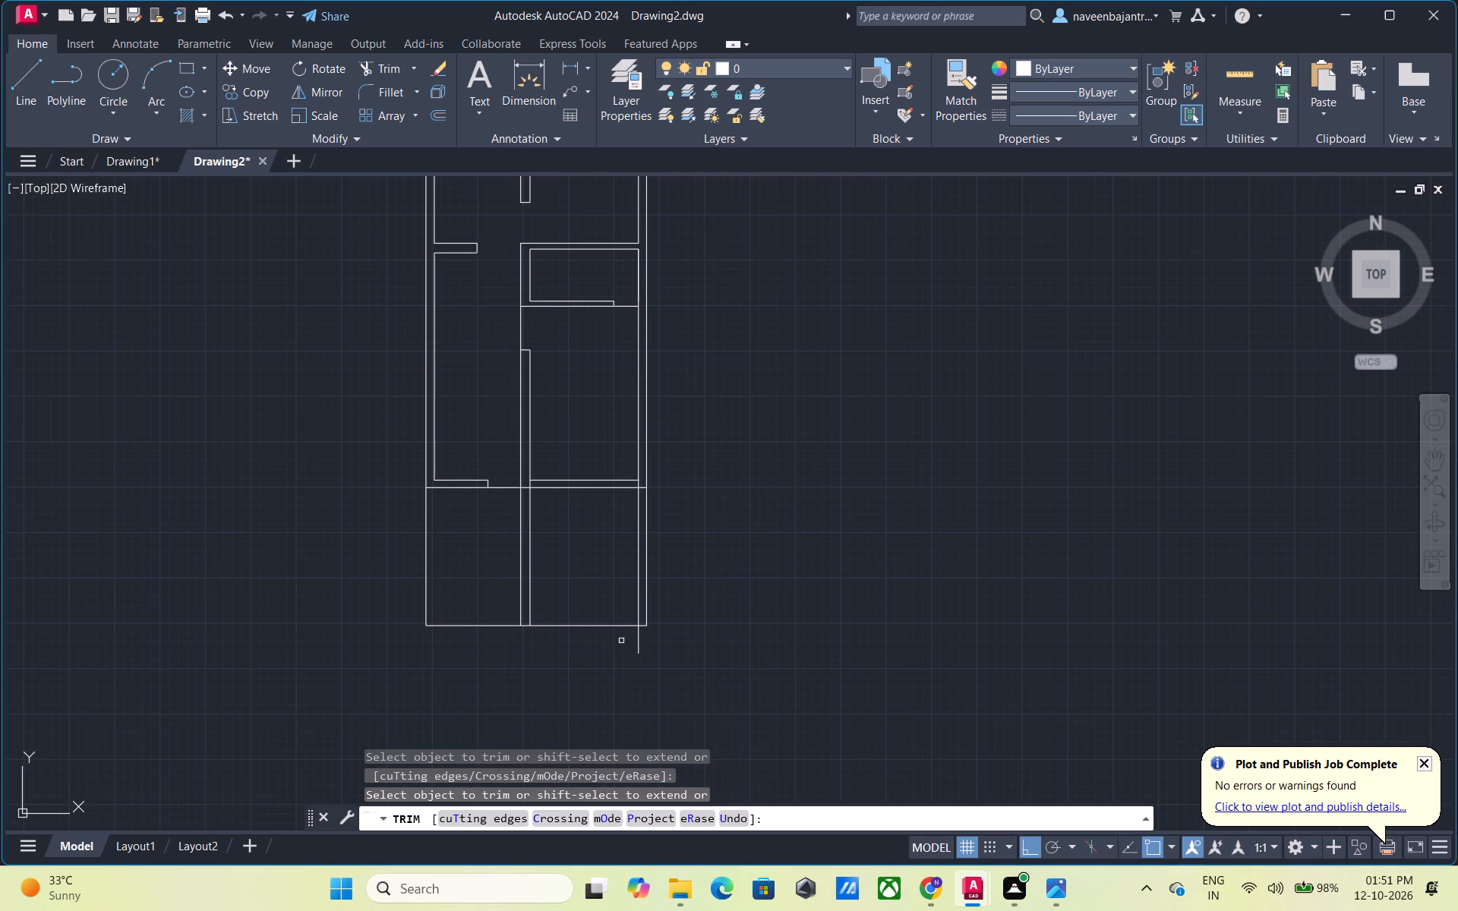
{"action": "left_click", "coordinate": [638, 641]}
{"action": "key", "text": "Escape"}
Draw a line 9" up from where the dividing wall's right edge meets the plan's bottom edge, continuing about 11' right past the outer wall.
{"action": "scroll", "coordinate": [601, 641], "scroll_direction": "up", "scroll_amount": 3}
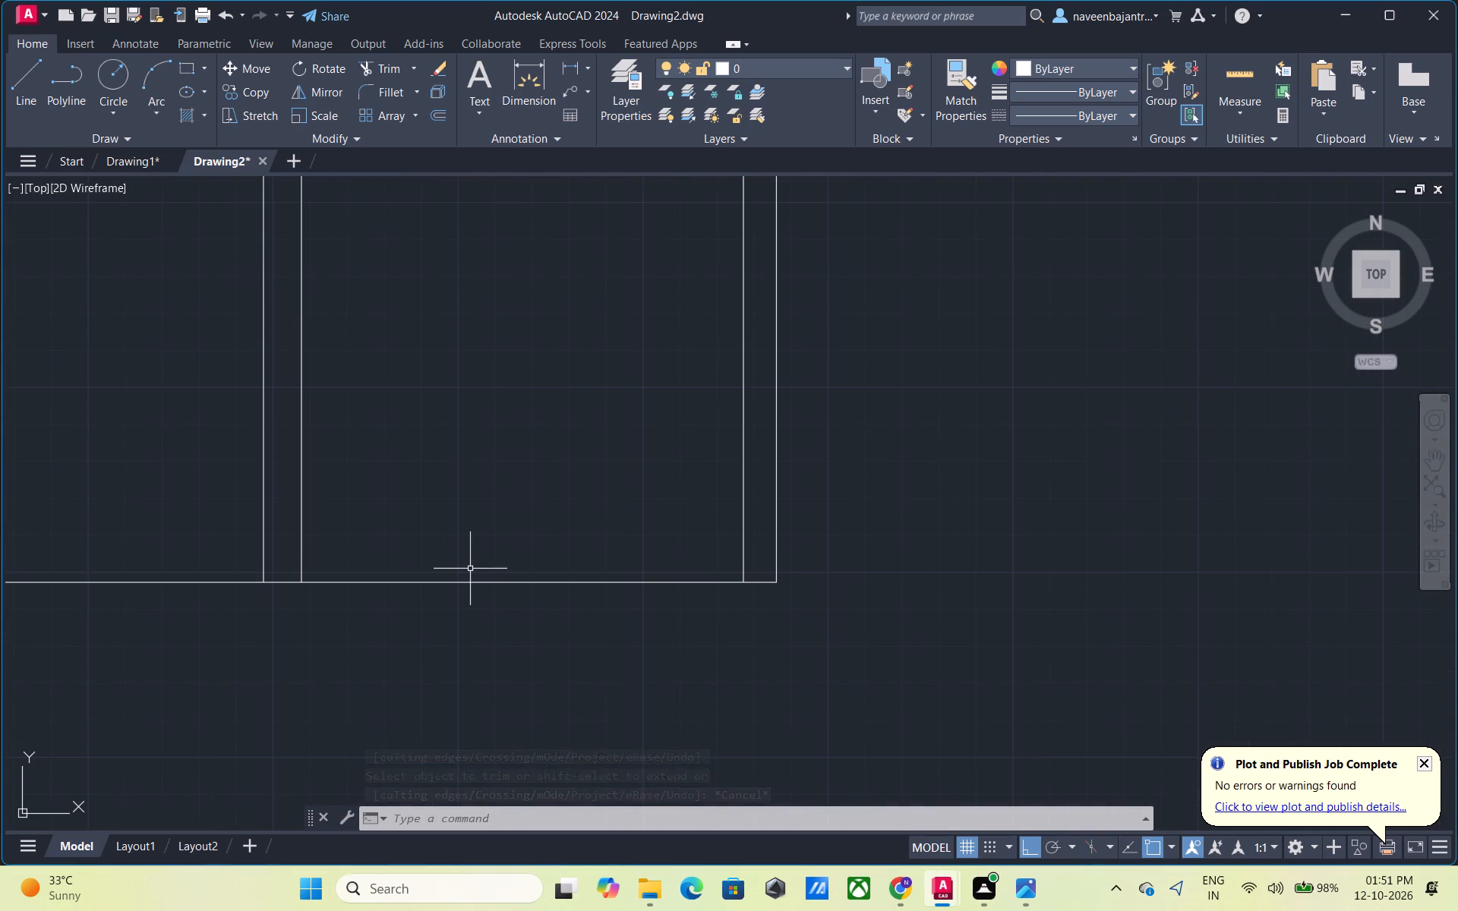
{"action": "key", "text": "Escape"}
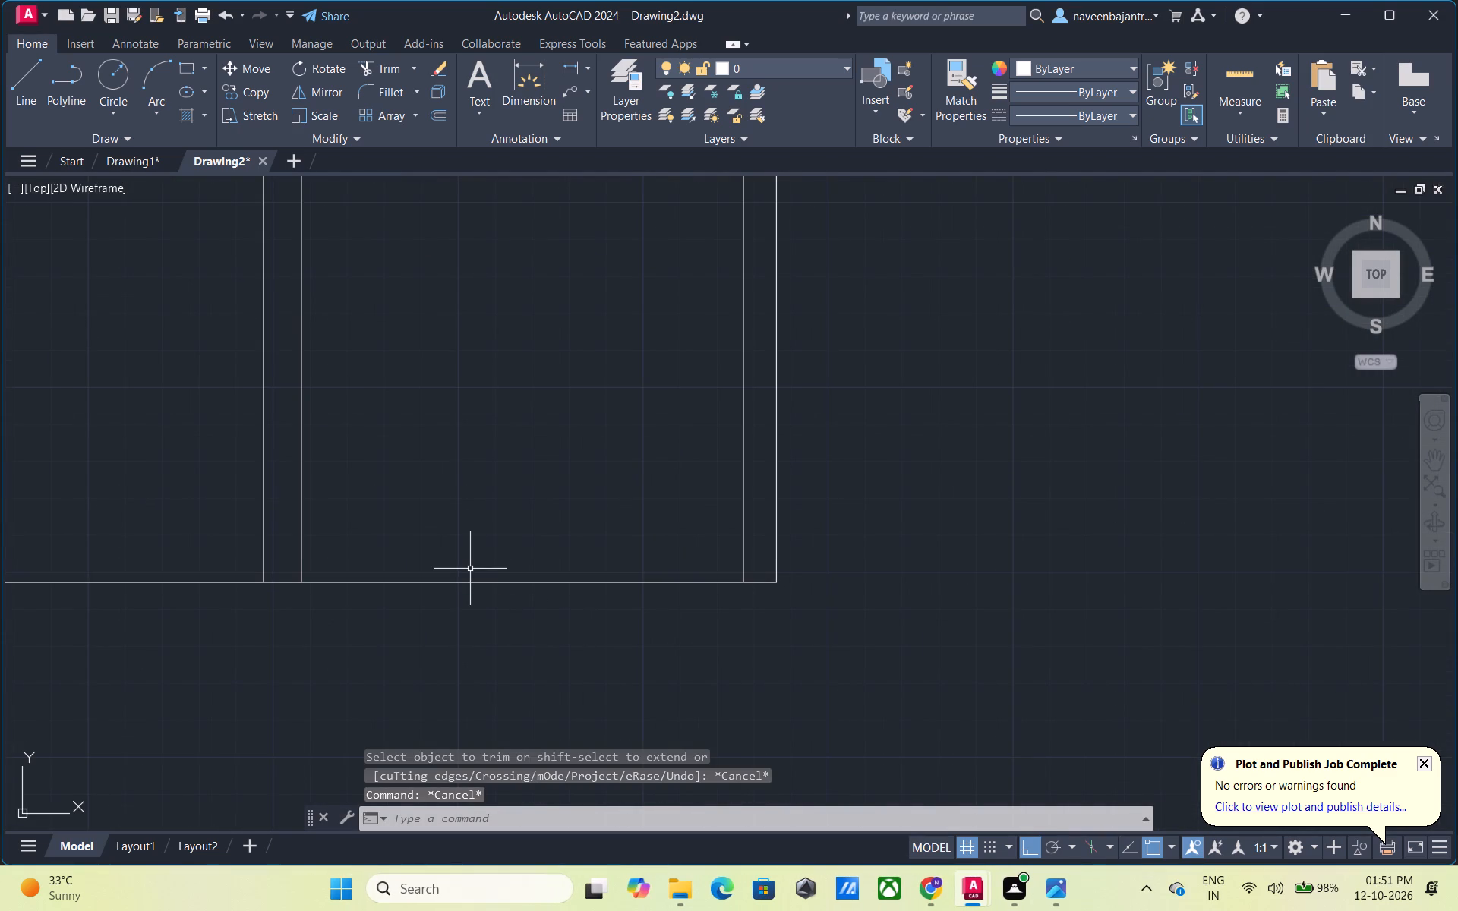
{"action": "type", "text": "L"}
{"action": "key", "text": "space"}
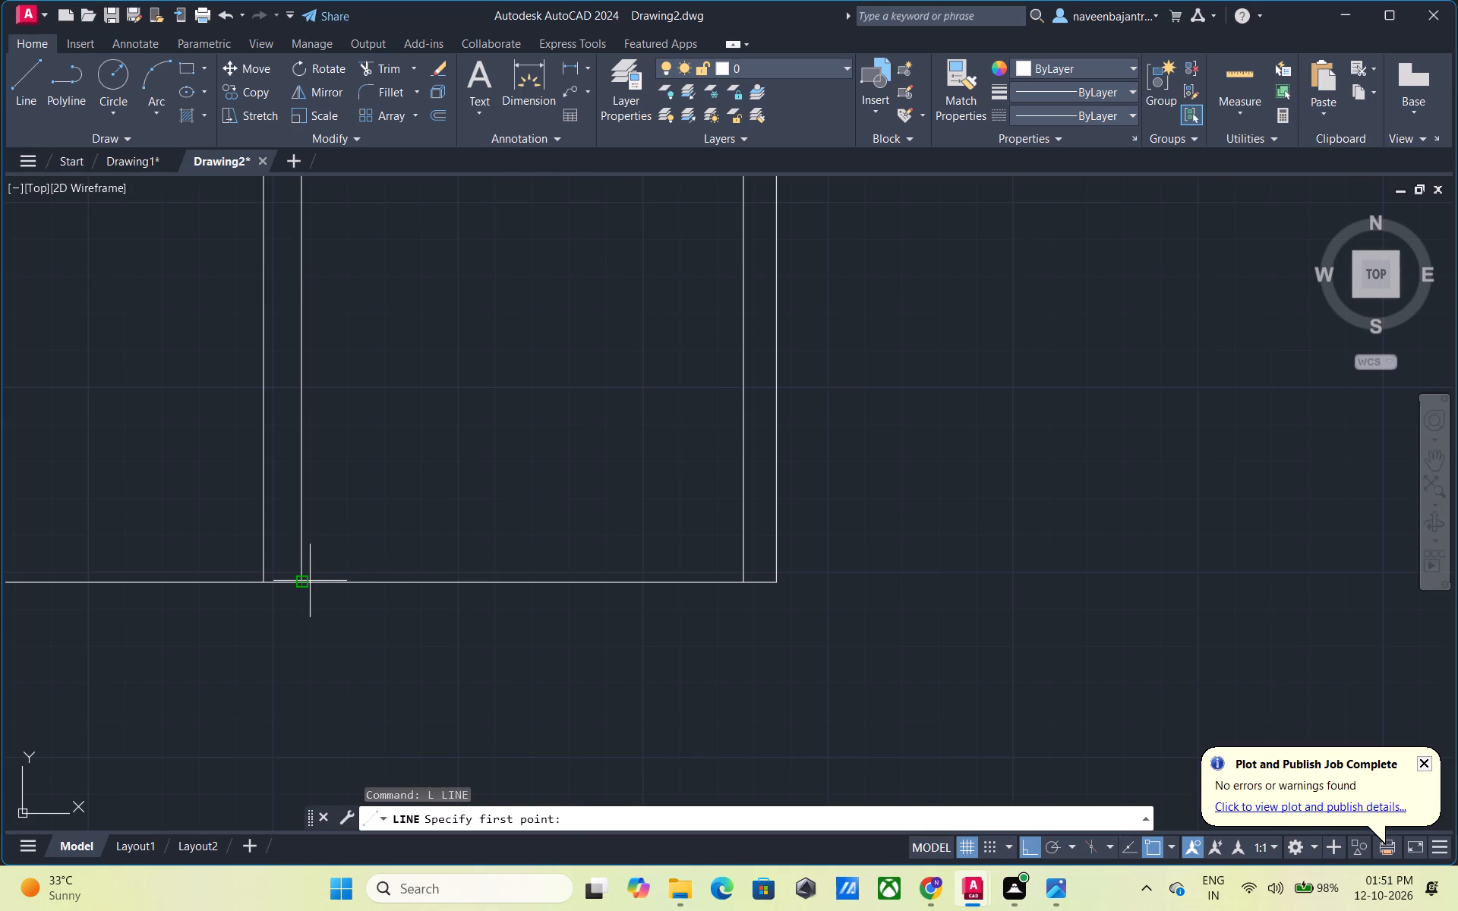
{"action": "left_click", "coordinate": [305, 583]}
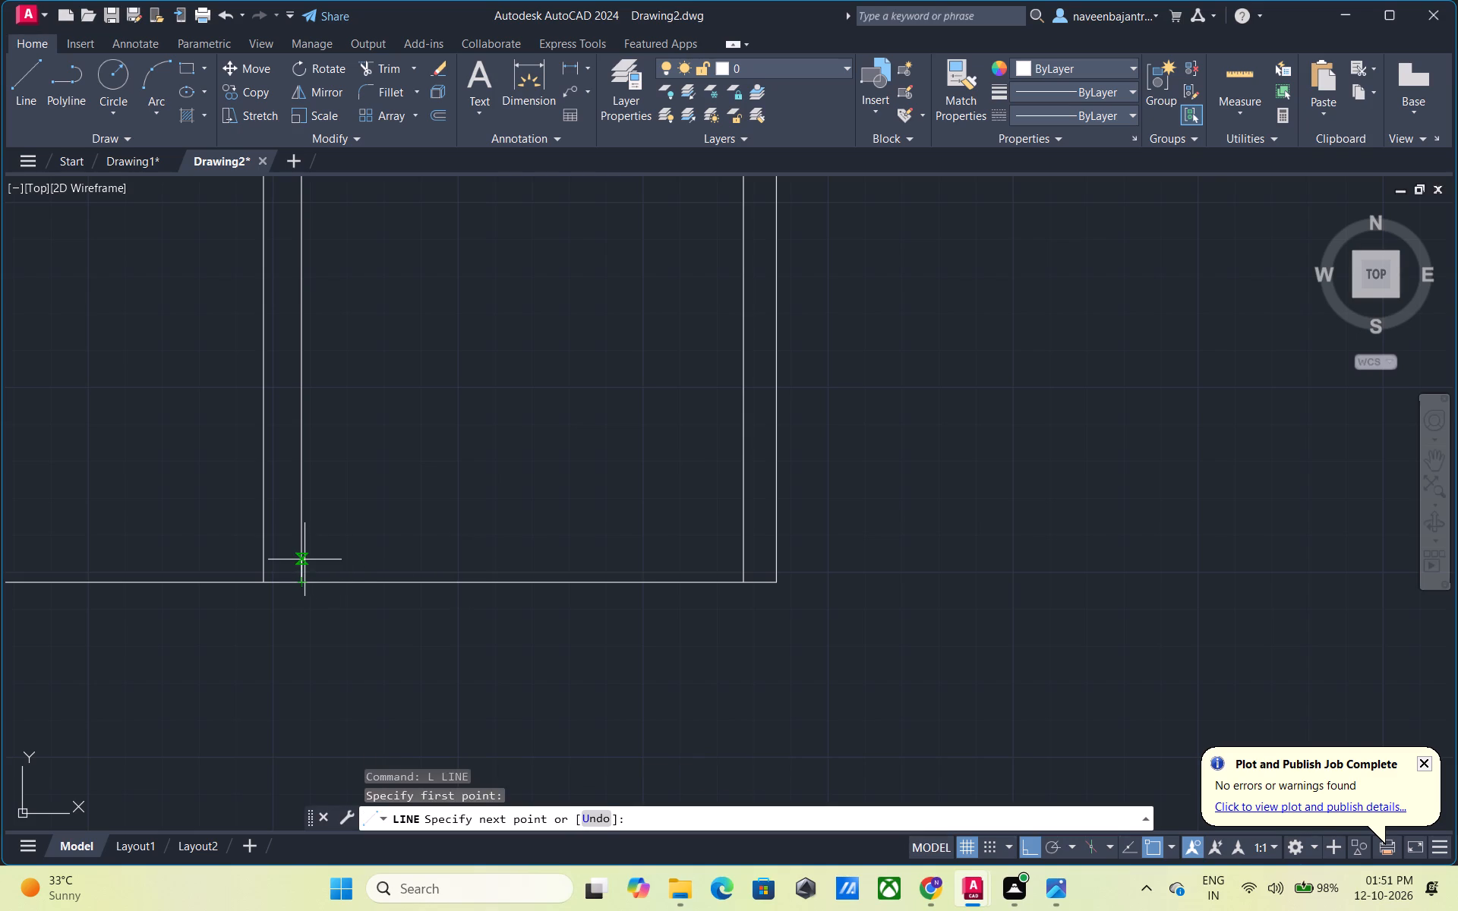
{"action": "key", "text": "9"}
{"action": "key", "text": "shift+quotedbl"}
{"action": "key", "text": "Return"}
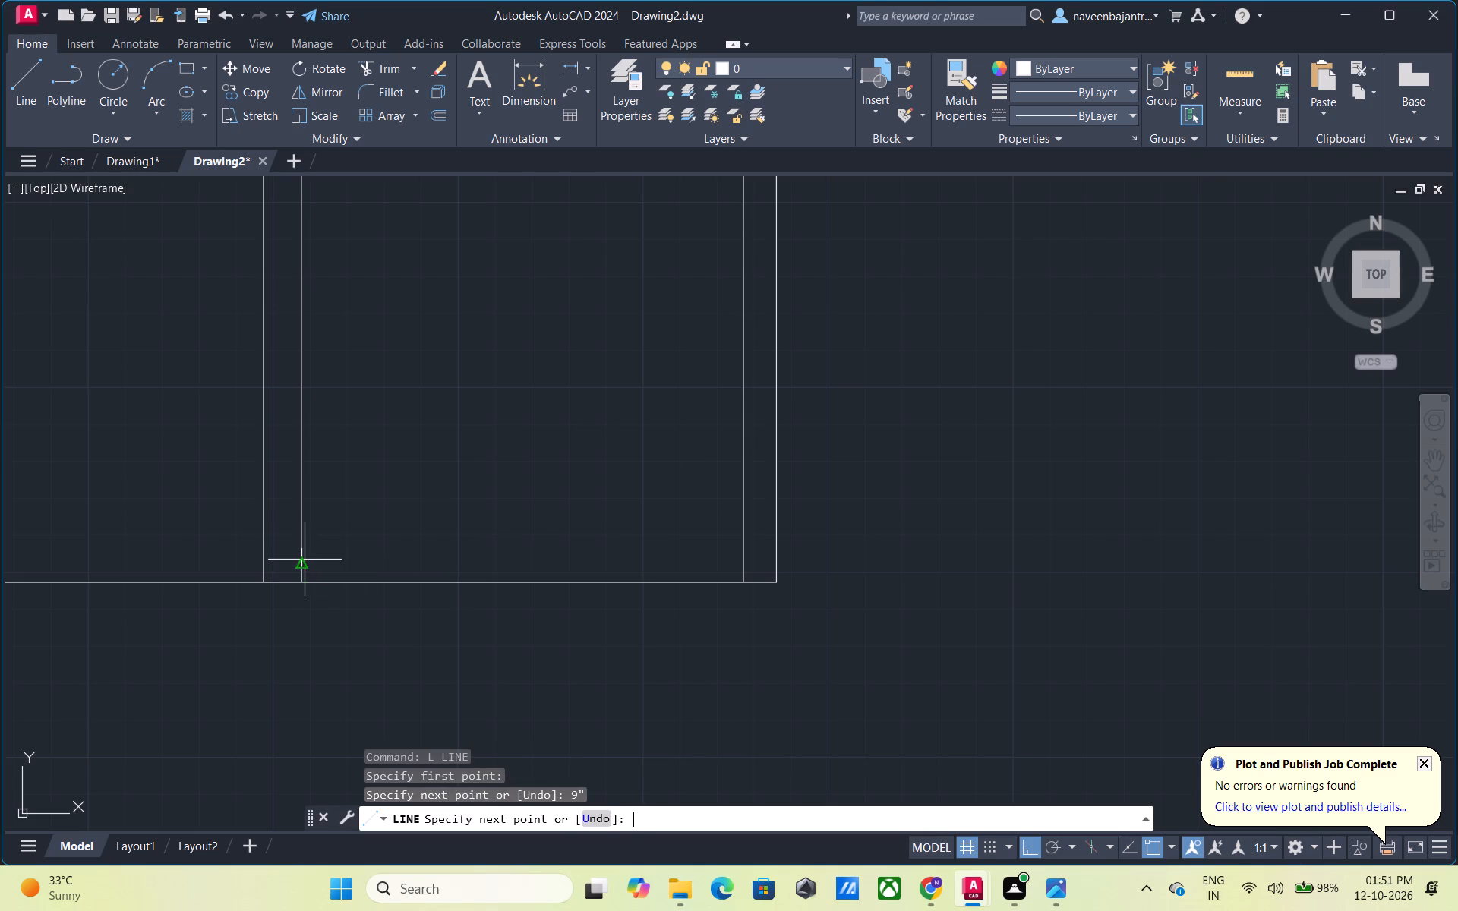
{"action": "left_click", "coordinate": [800, 549]}
{"action": "key", "text": "Escape"}
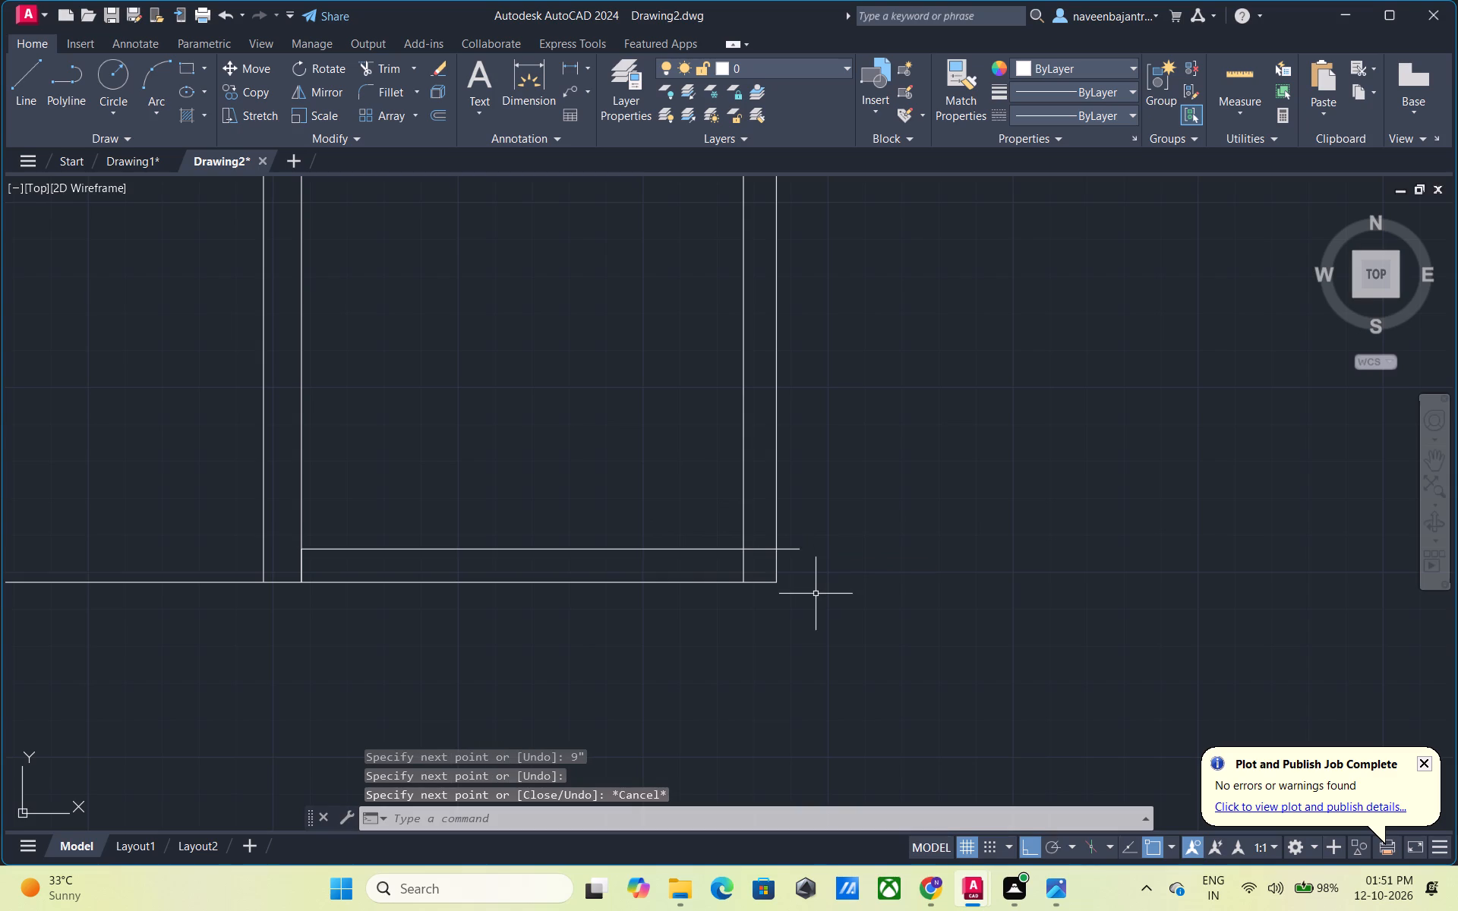
Trim the new horizontal line to the short piece between the right outer wall's two edges.
{"action": "type", "text": "TR"}
{"action": "key", "text": "space"}
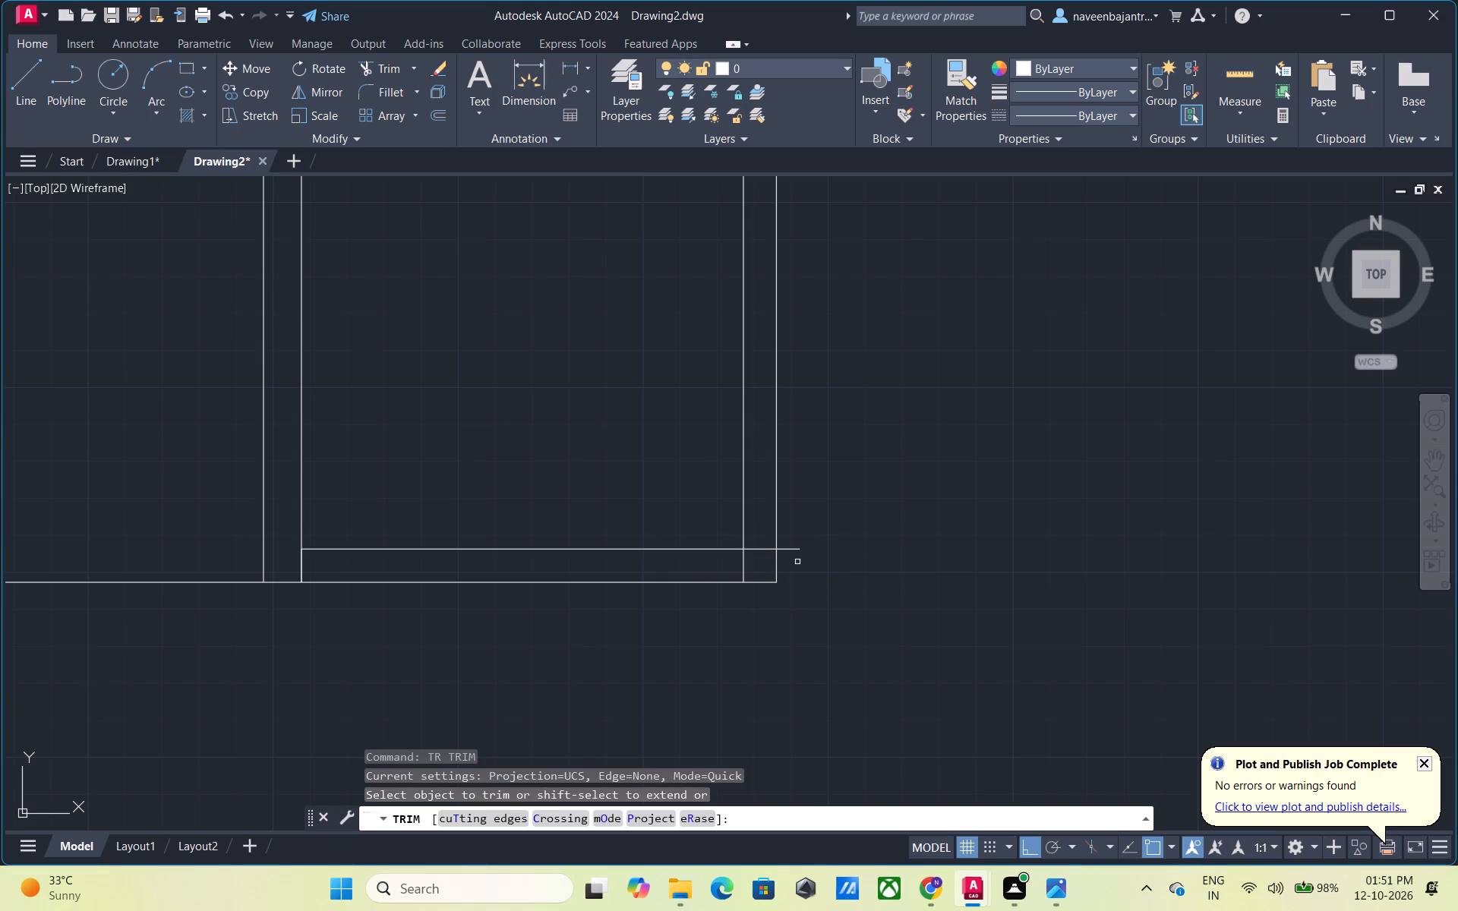
{"action": "left_click", "coordinate": [797, 550]}
{"action": "left_click", "coordinate": [507, 547]}
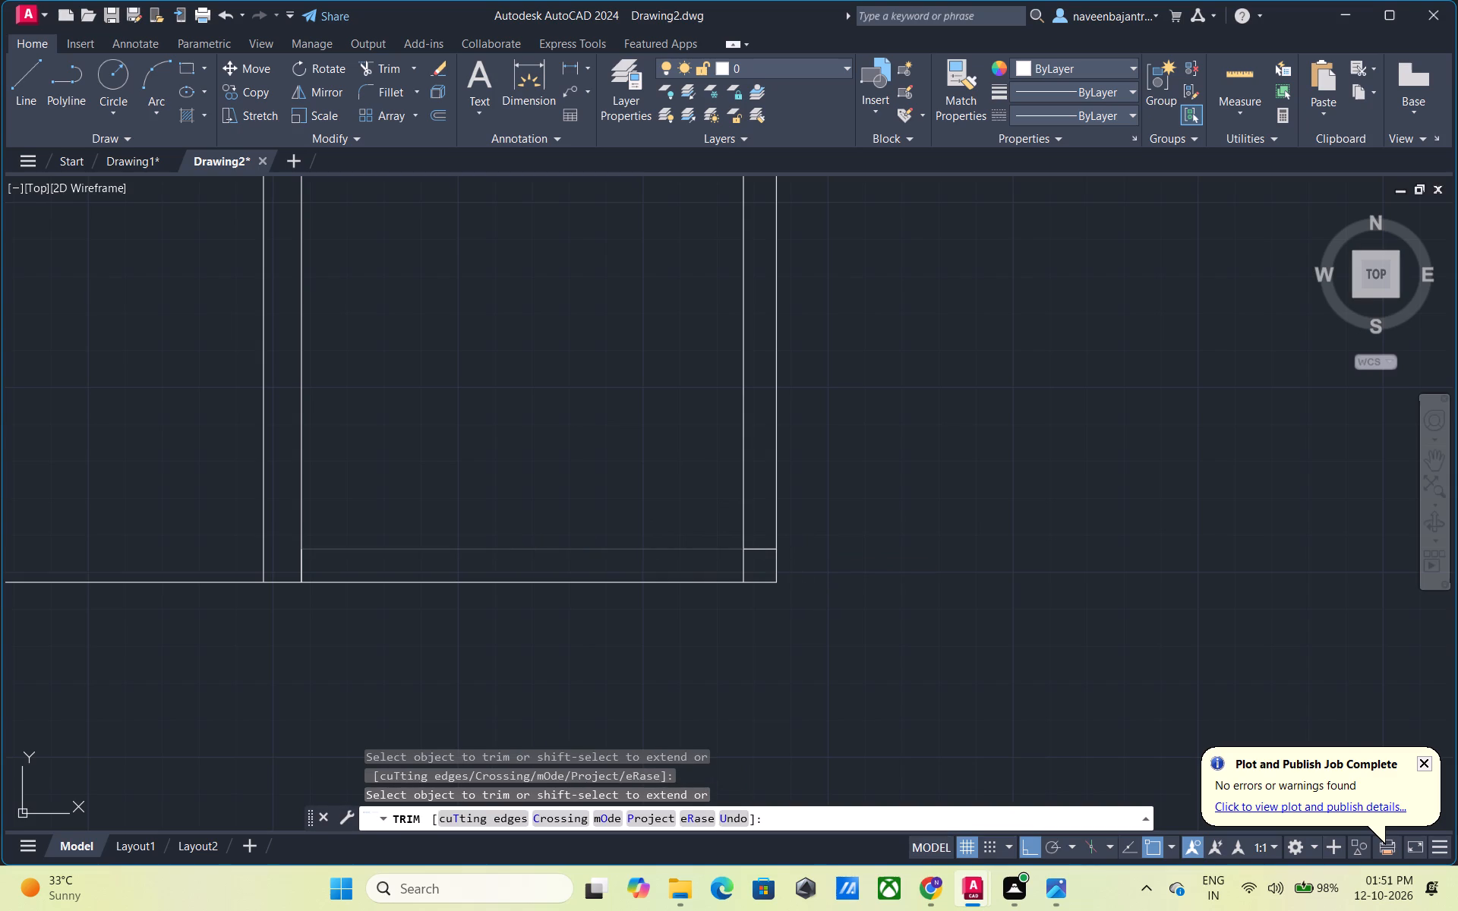
{"action": "key", "text": "Escape"}
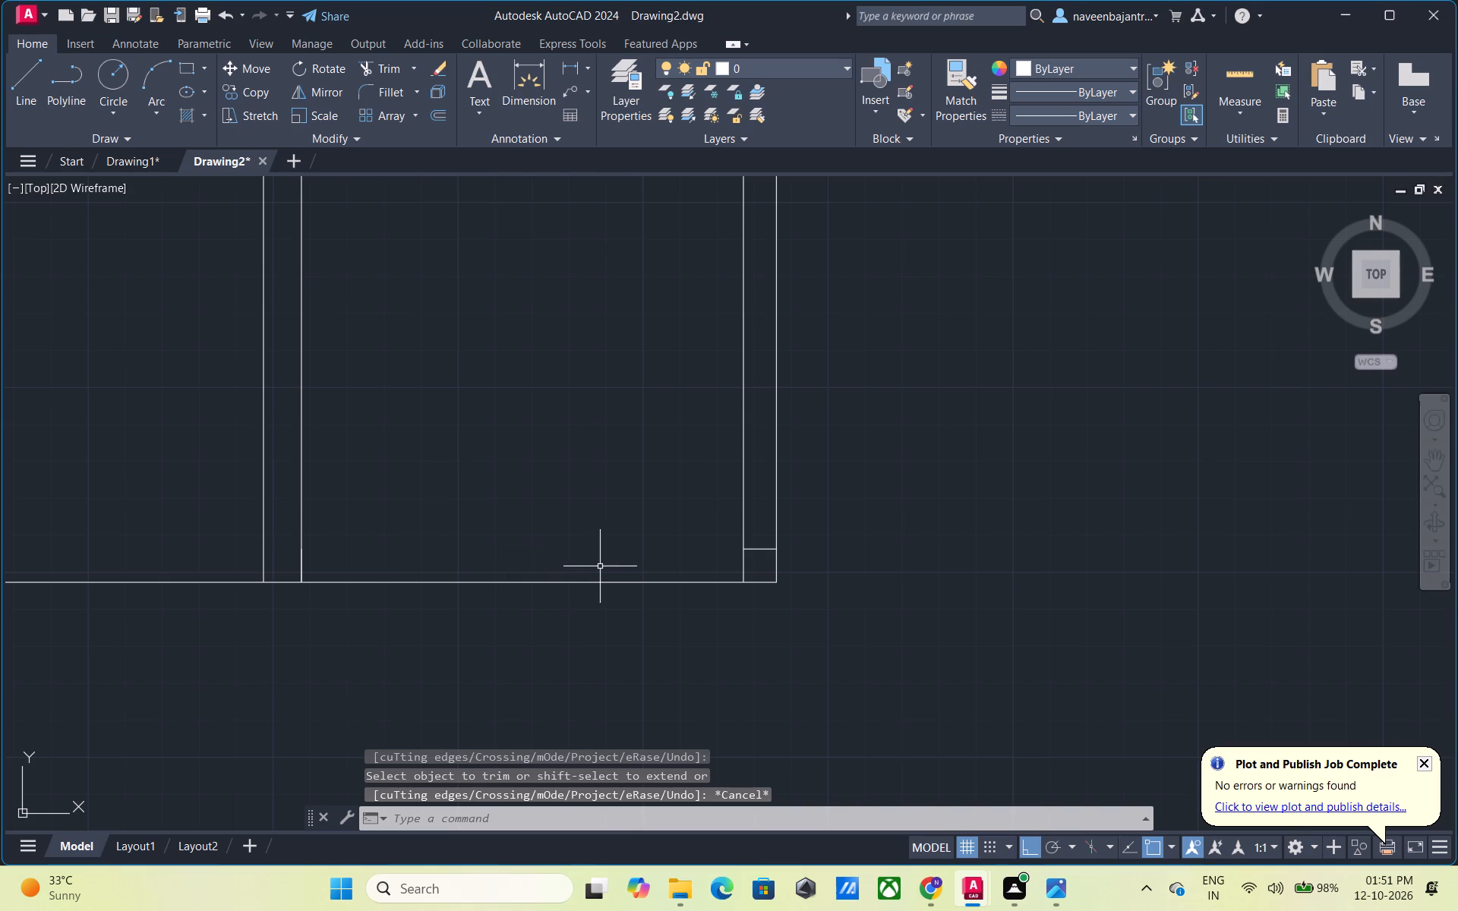
Draw a horizontal line about 11'-6 1/2" long leftward from that short piece's left end, past the dividing wall line.
{"action": "type", "text": "L"}
{"action": "key", "text": "space"}
{"action": "left_click", "coordinate": [740, 550]}
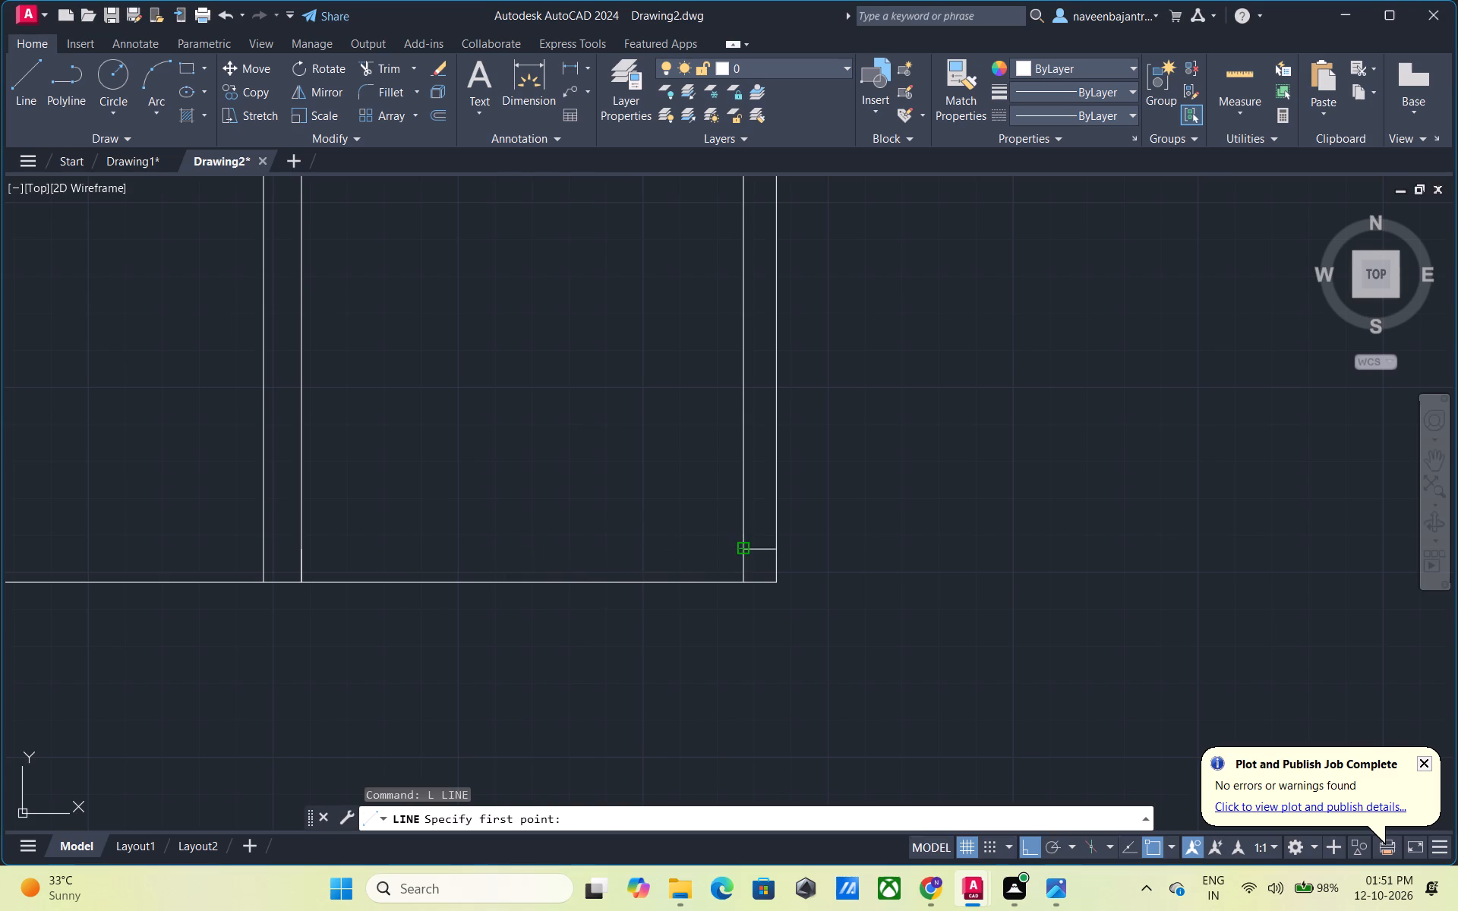
{"action": "left_click", "coordinate": [231, 547]}
{"action": "key", "text": "Escape"}
Trim the bottom area's horizontal line and inner vertical lines to leave only small squares at the dividing line and bottom right corner.
{"action": "key", "text": "t"}
{"action": "key", "text": "r"}
{"action": "key", "text": "space"}
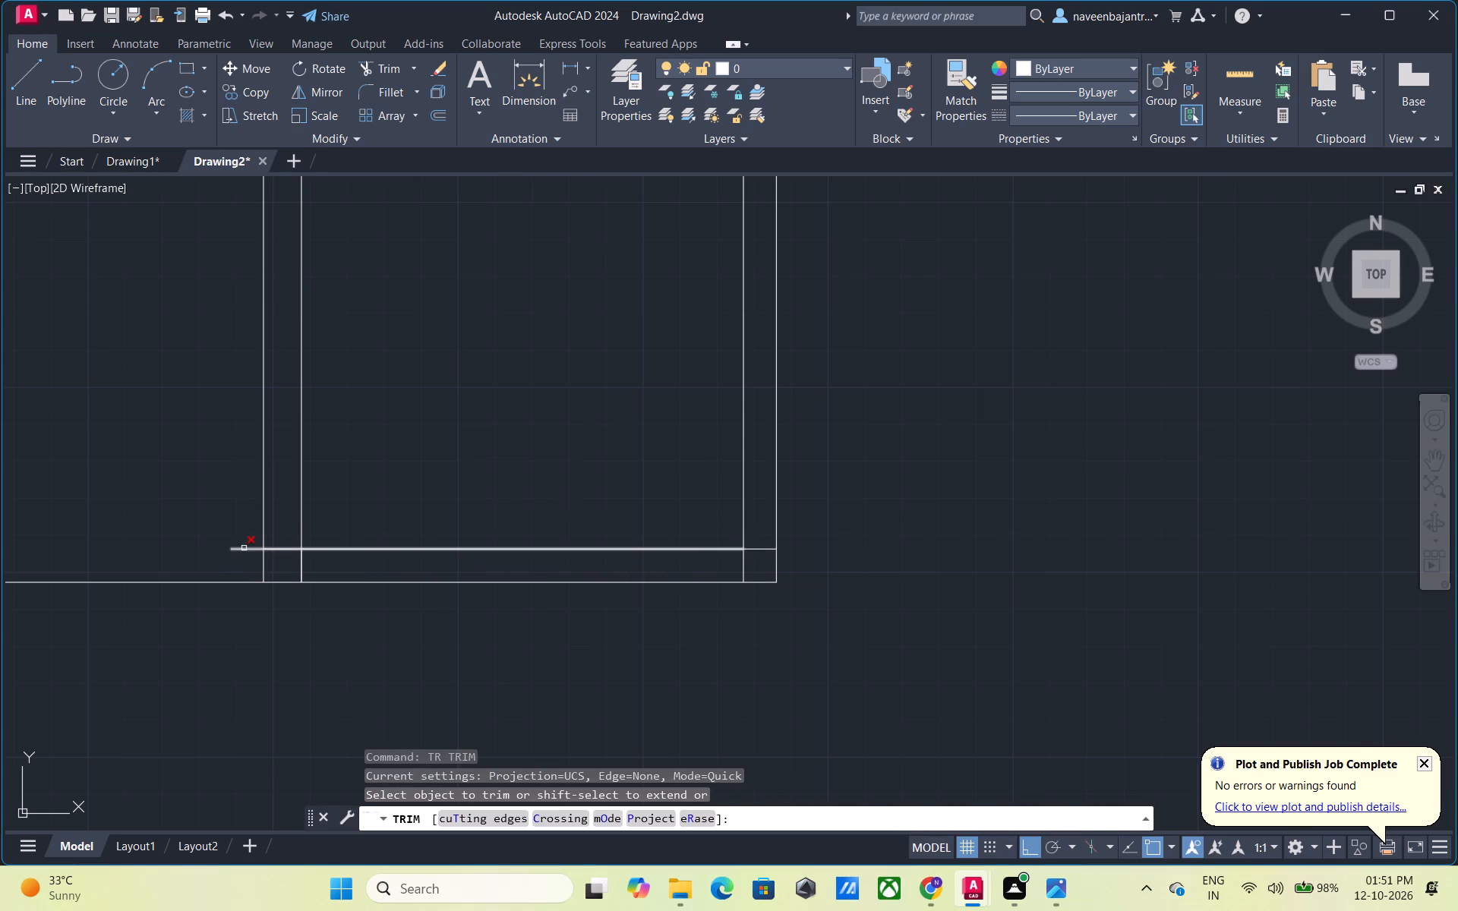
{"action": "left_click", "coordinate": [244, 548]}
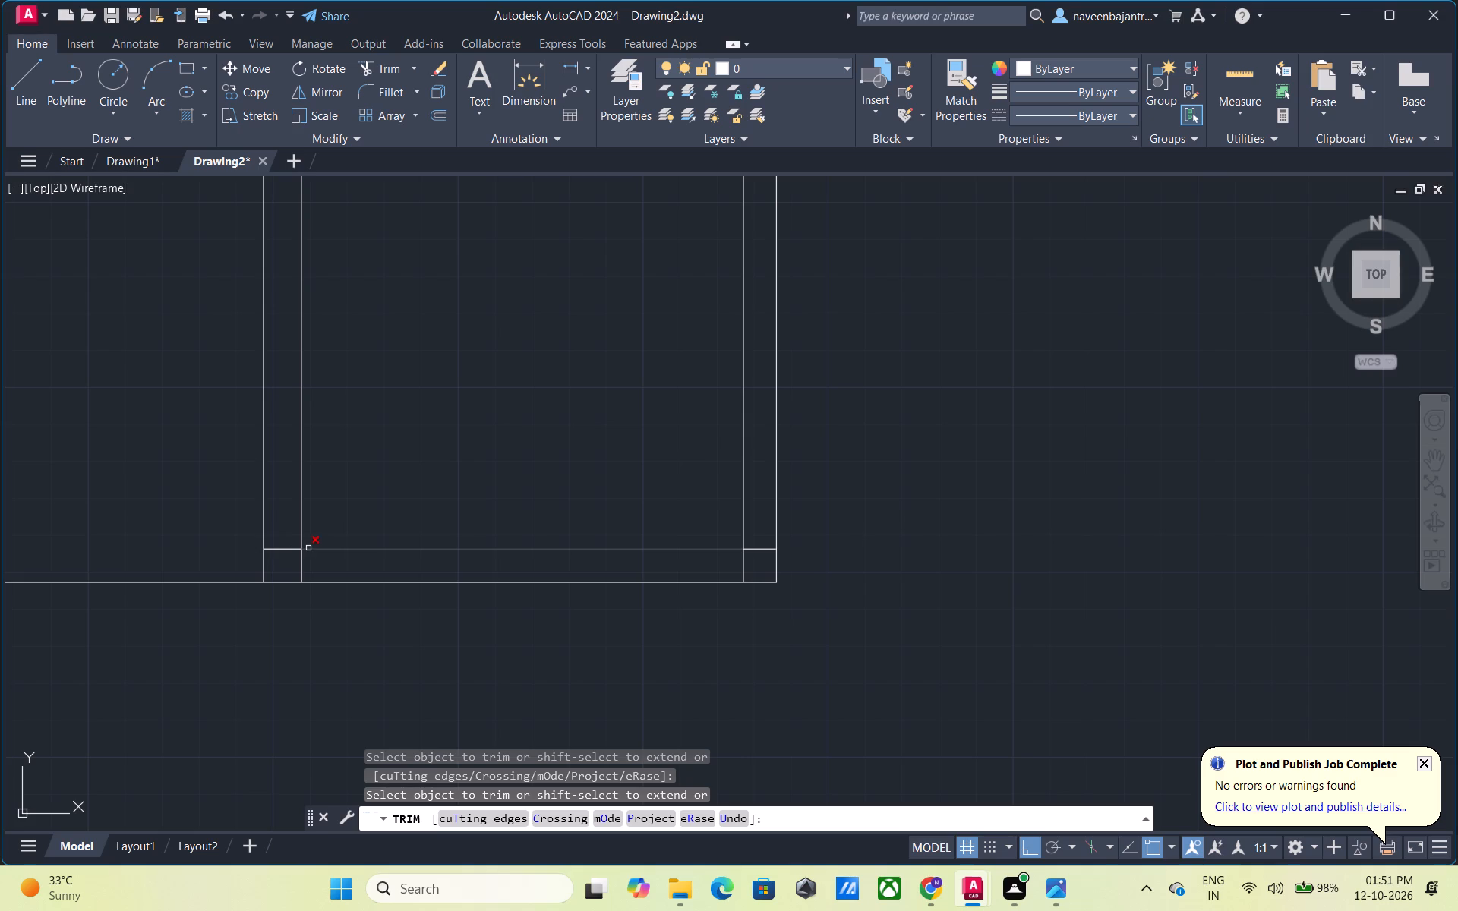
{"action": "left_click", "coordinate": [308, 548]}
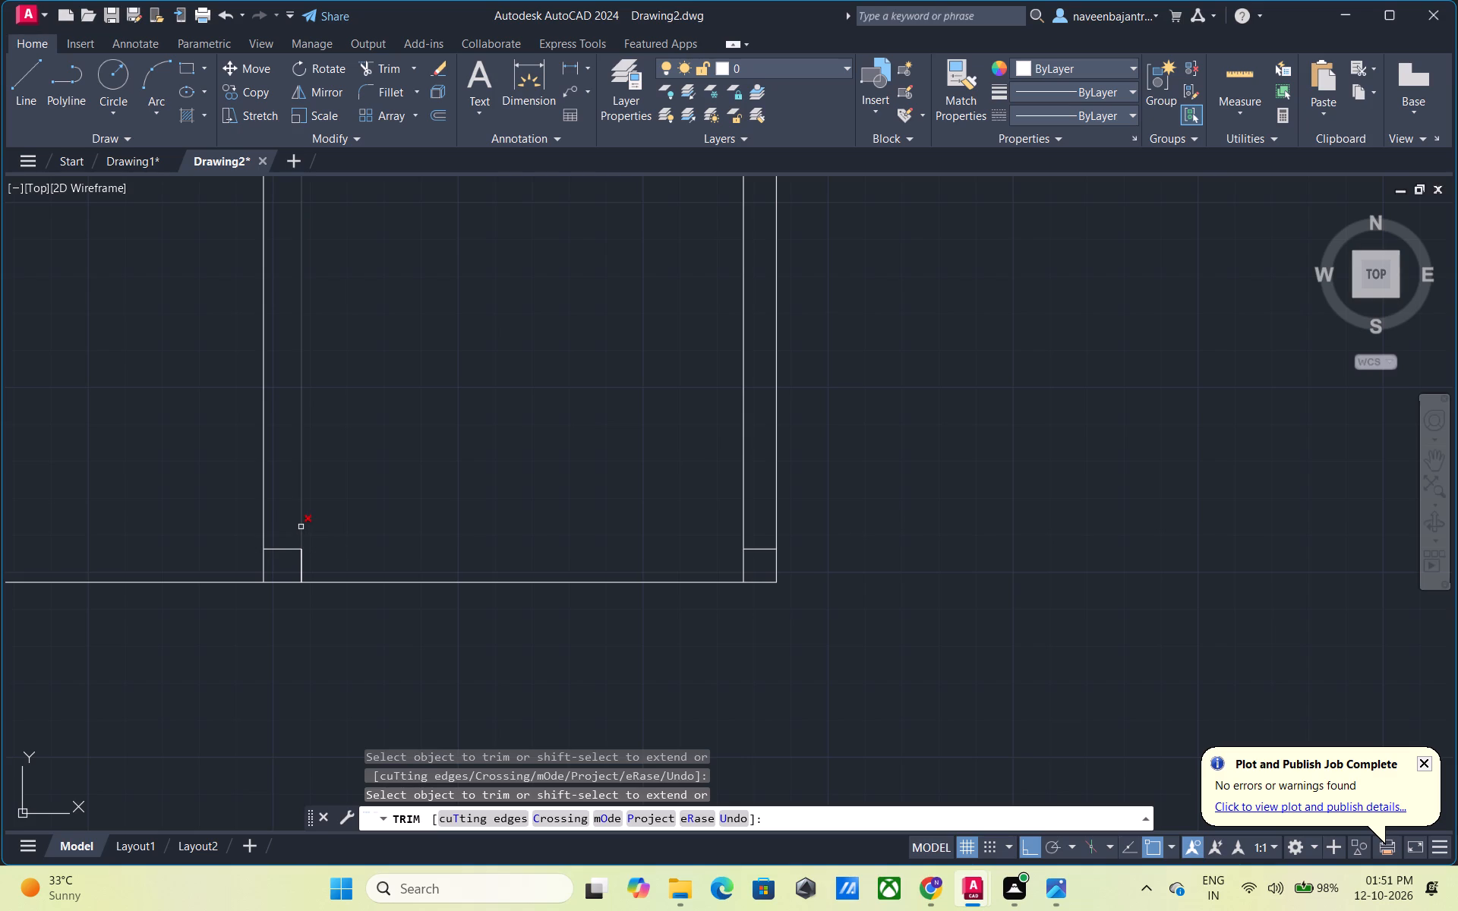
{"action": "left_click", "coordinate": [301, 527]}
{"action": "scroll", "coordinate": [399, 551], "scroll_direction": "down", "scroll_amount": 2}
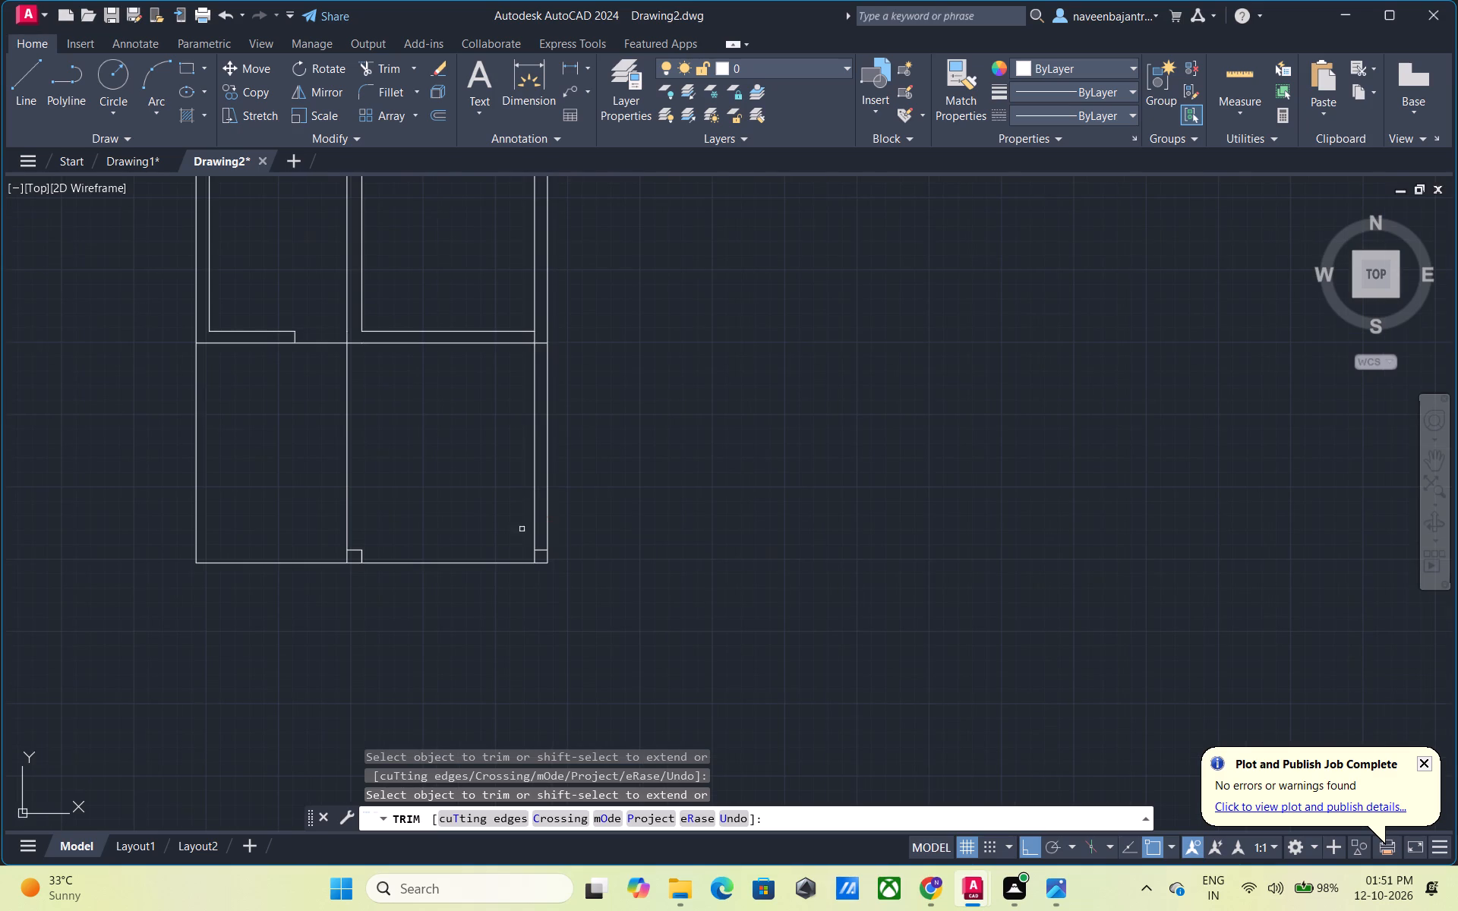
{"action": "left_click", "coordinate": [535, 521]}
{"action": "scroll", "coordinate": [534, 334], "scroll_direction": "up", "scroll_amount": 2}
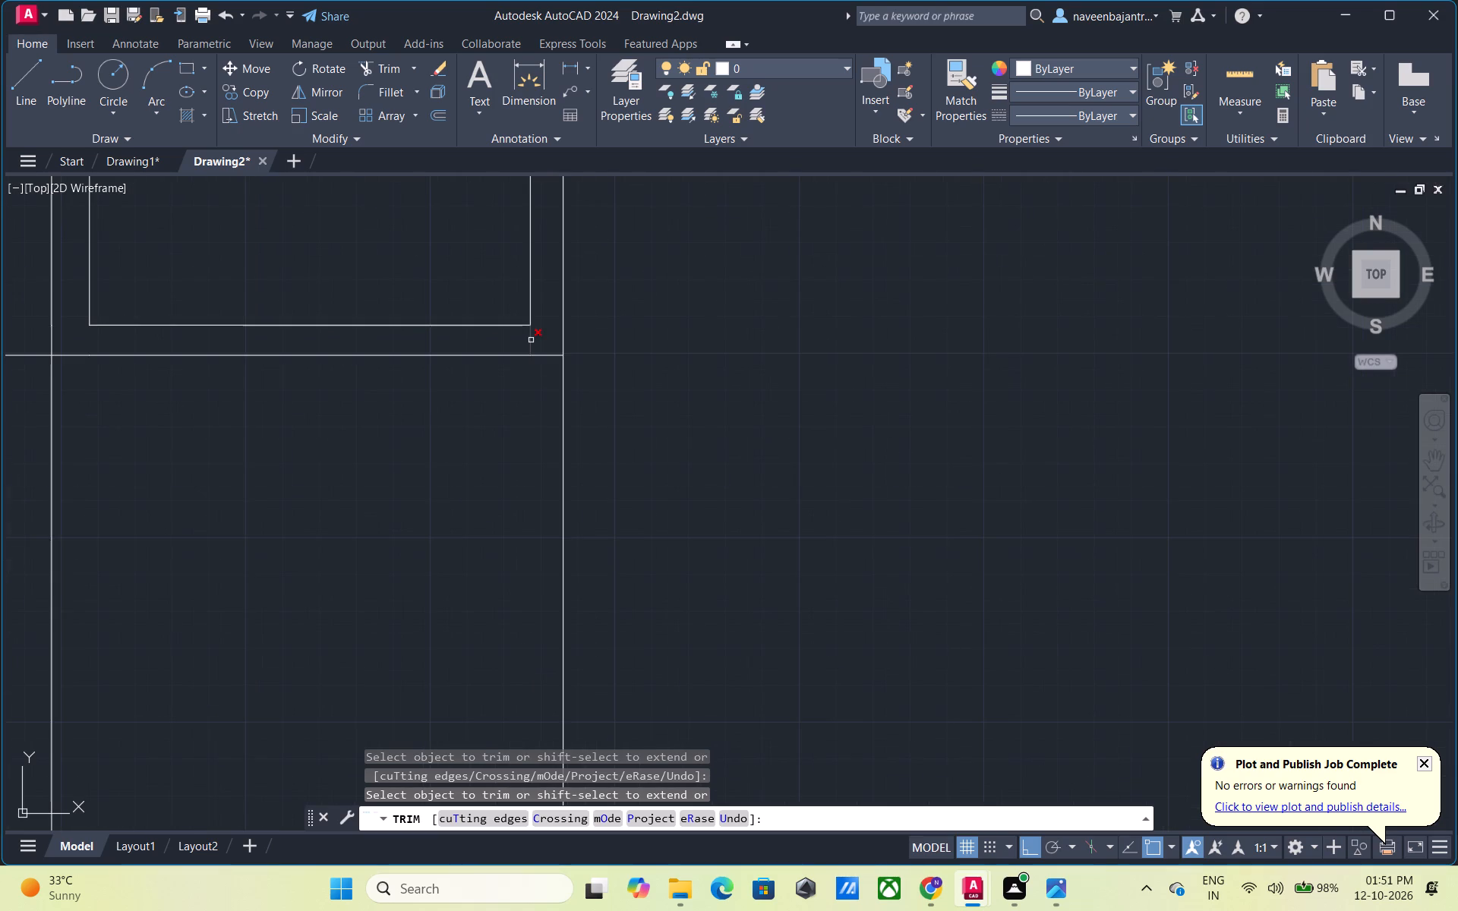
{"action": "left_click", "coordinate": [531, 340]}
{"action": "scroll", "coordinate": [529, 372], "scroll_direction": "down", "scroll_amount": 3}
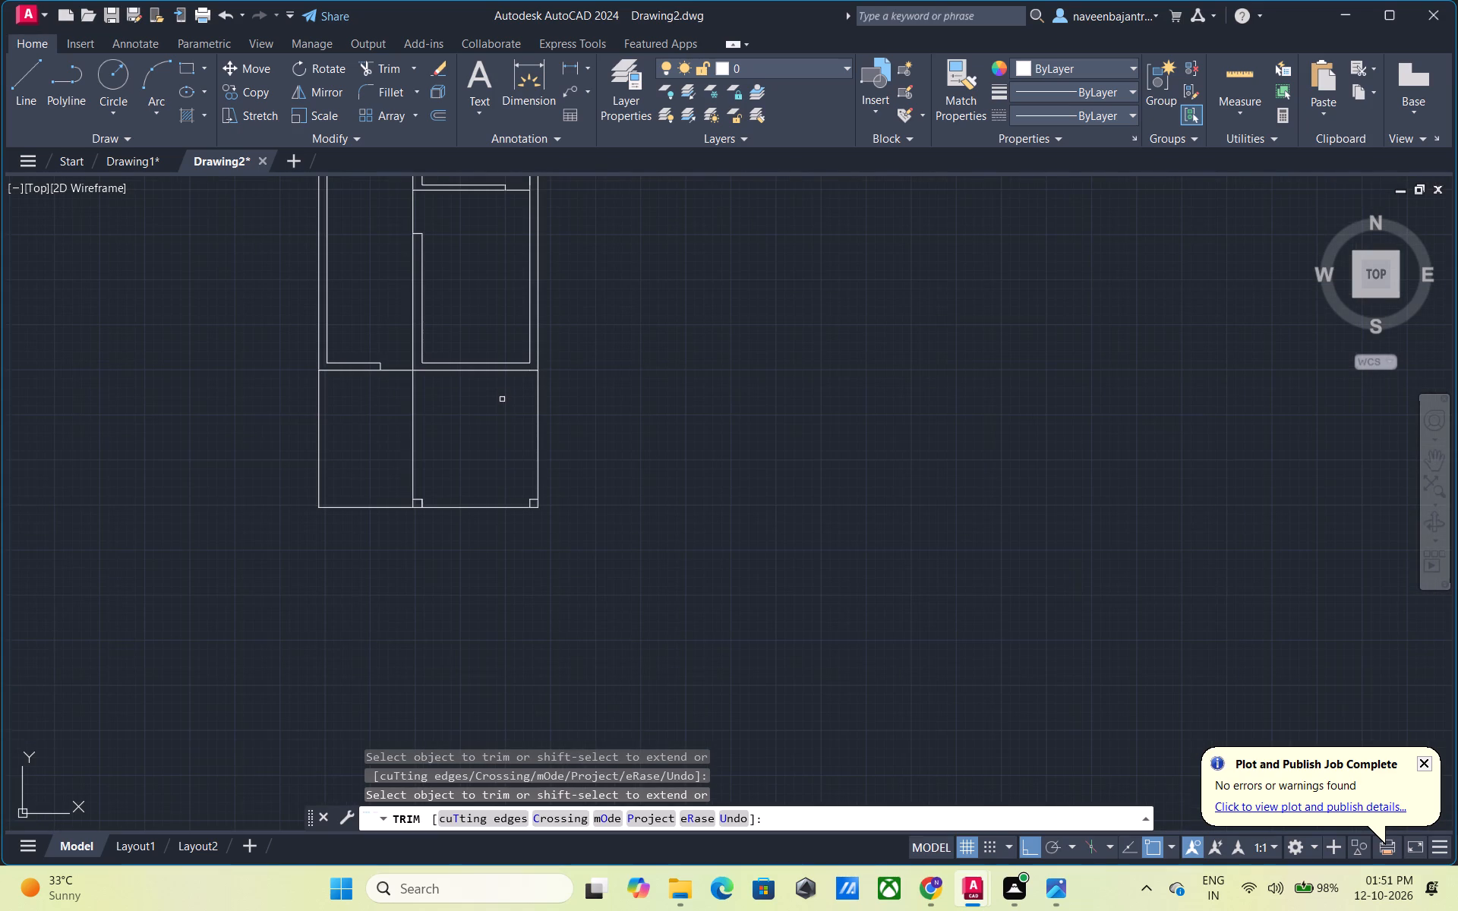
{"action": "key", "text": "Escape"}
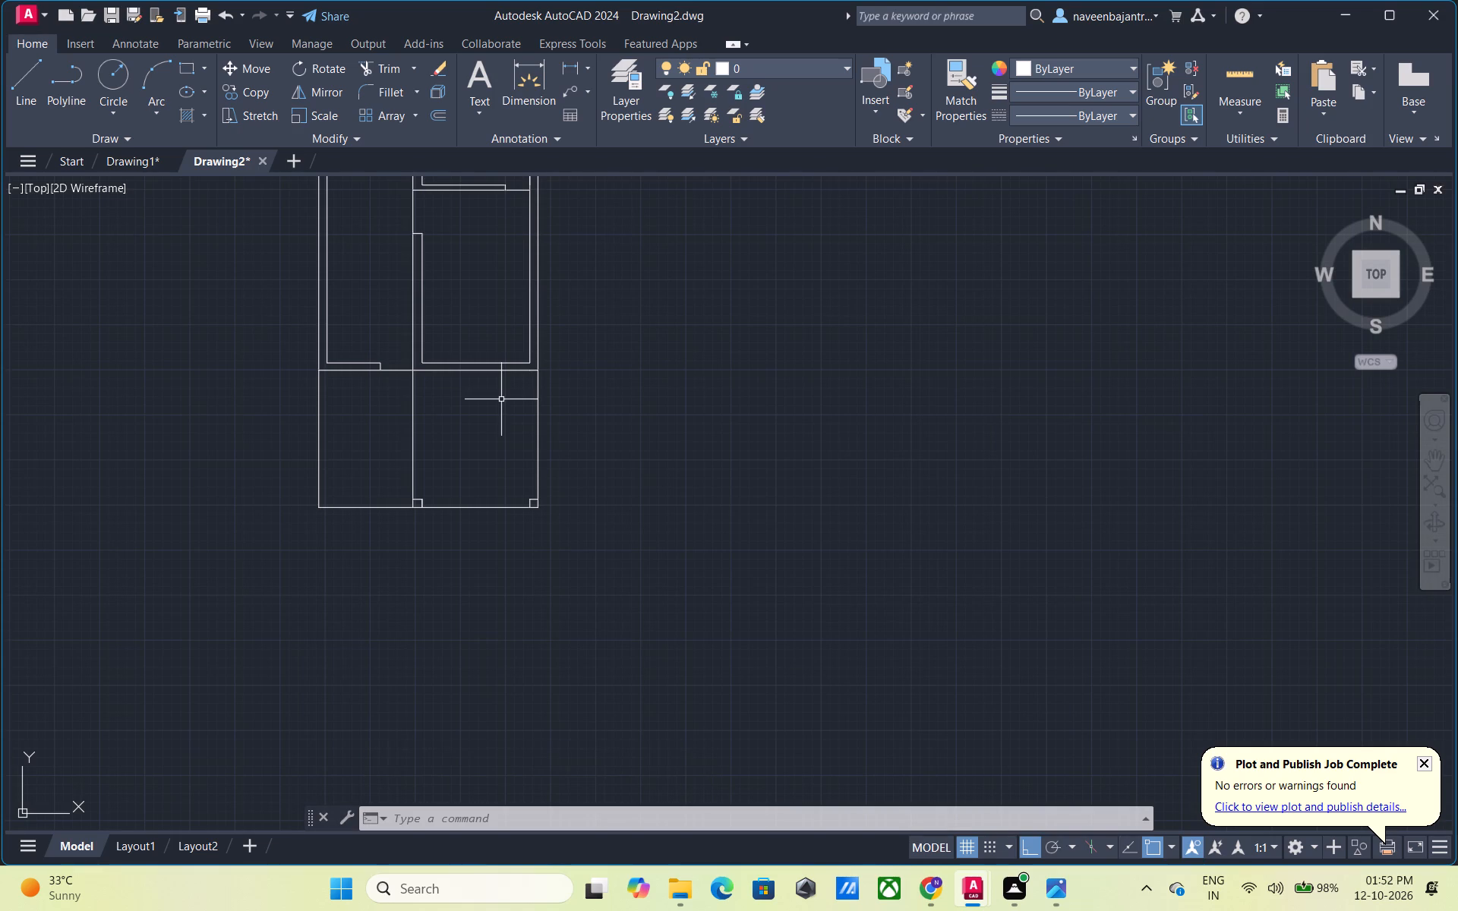
Draw a vertical line about 1'-2 1/2" long up from the top left room's upper right inner corner, past the top wall.
{"action": "scroll", "coordinate": [503, 402], "scroll_direction": "down", "scroll_amount": 1}
{"action": "middle_click_drag", "start_coordinate": [503, 402], "coordinate": [627, 543]}
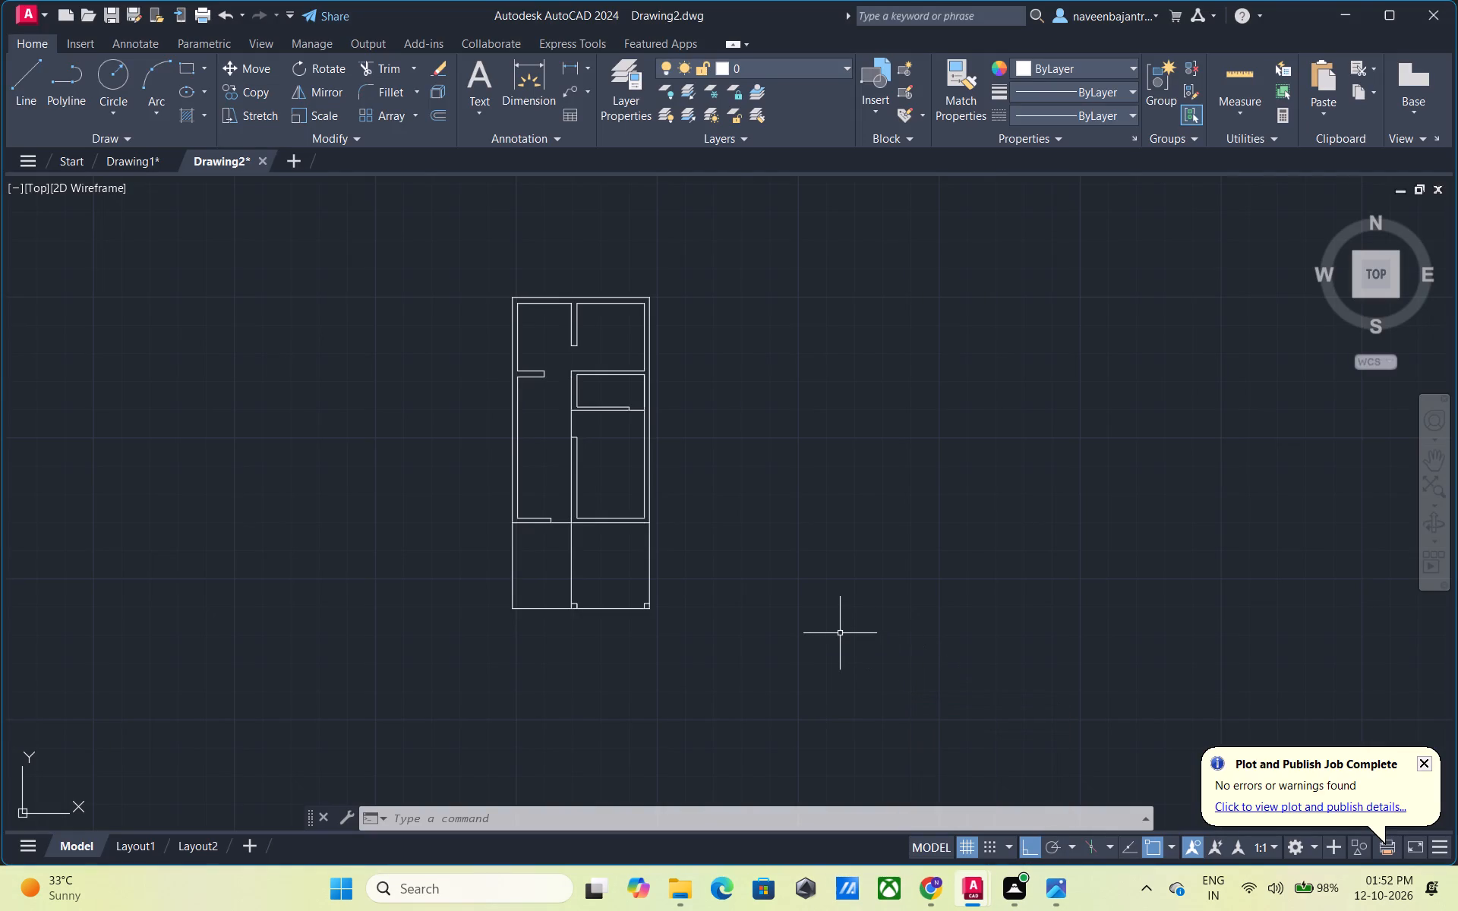
{"action": "scroll", "coordinate": [753, 531], "scroll_direction": "down", "scroll_amount": 1}
{"action": "middle_click_drag", "start_coordinate": [753, 531], "coordinate": [843, 563]}
{"action": "scroll", "coordinate": [844, 560], "scroll_direction": "up", "scroll_amount": 1}
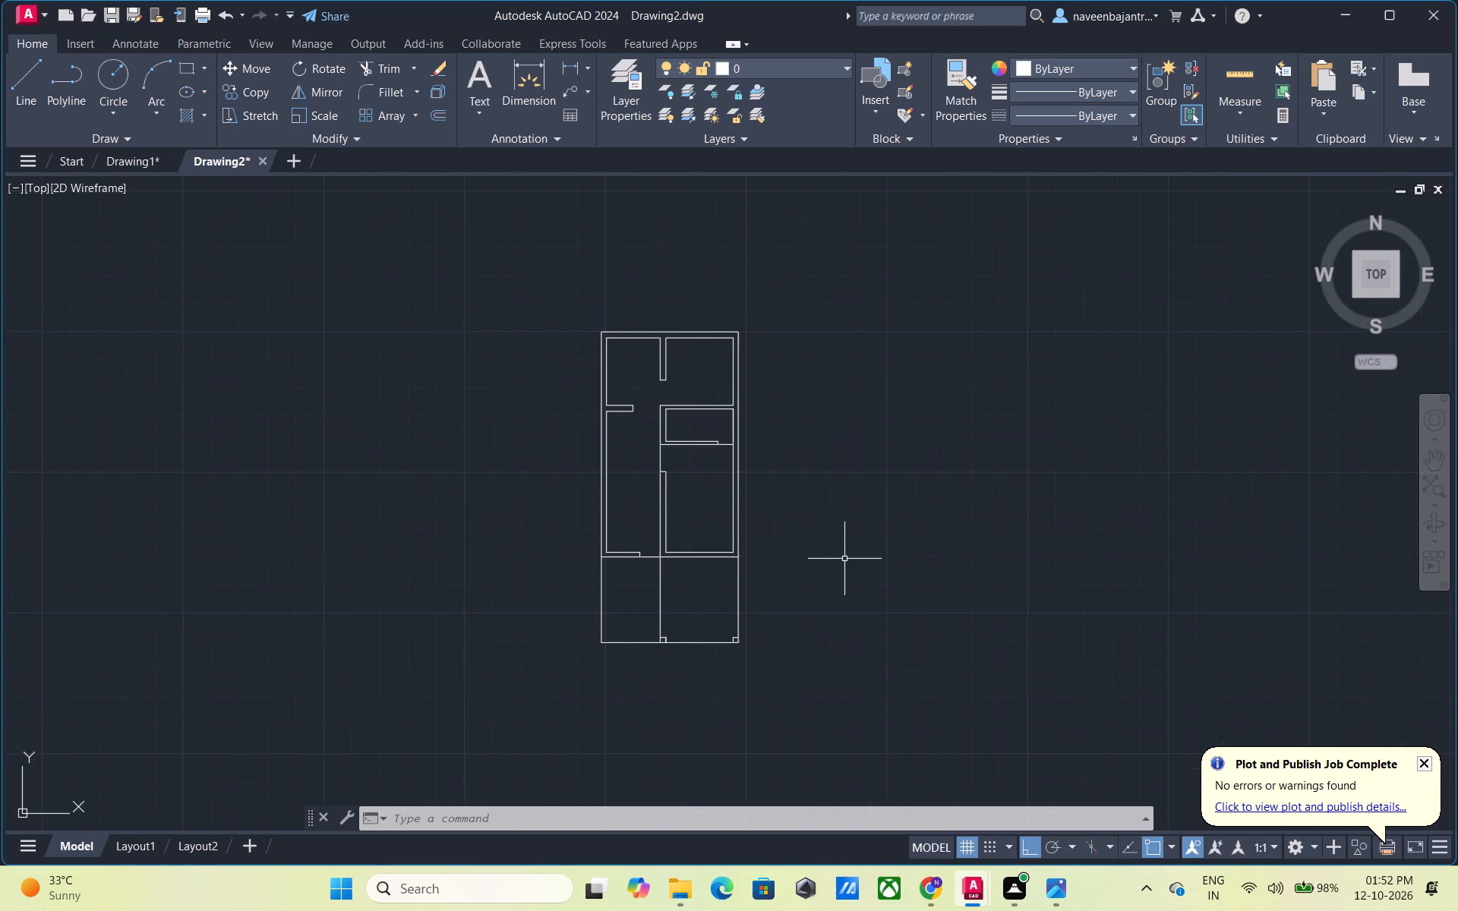
{"action": "scroll", "coordinate": [844, 559], "scroll_direction": "up", "scroll_amount": 1}
{"action": "middle_click_drag", "start_coordinate": [806, 474], "coordinate": [821, 548]}
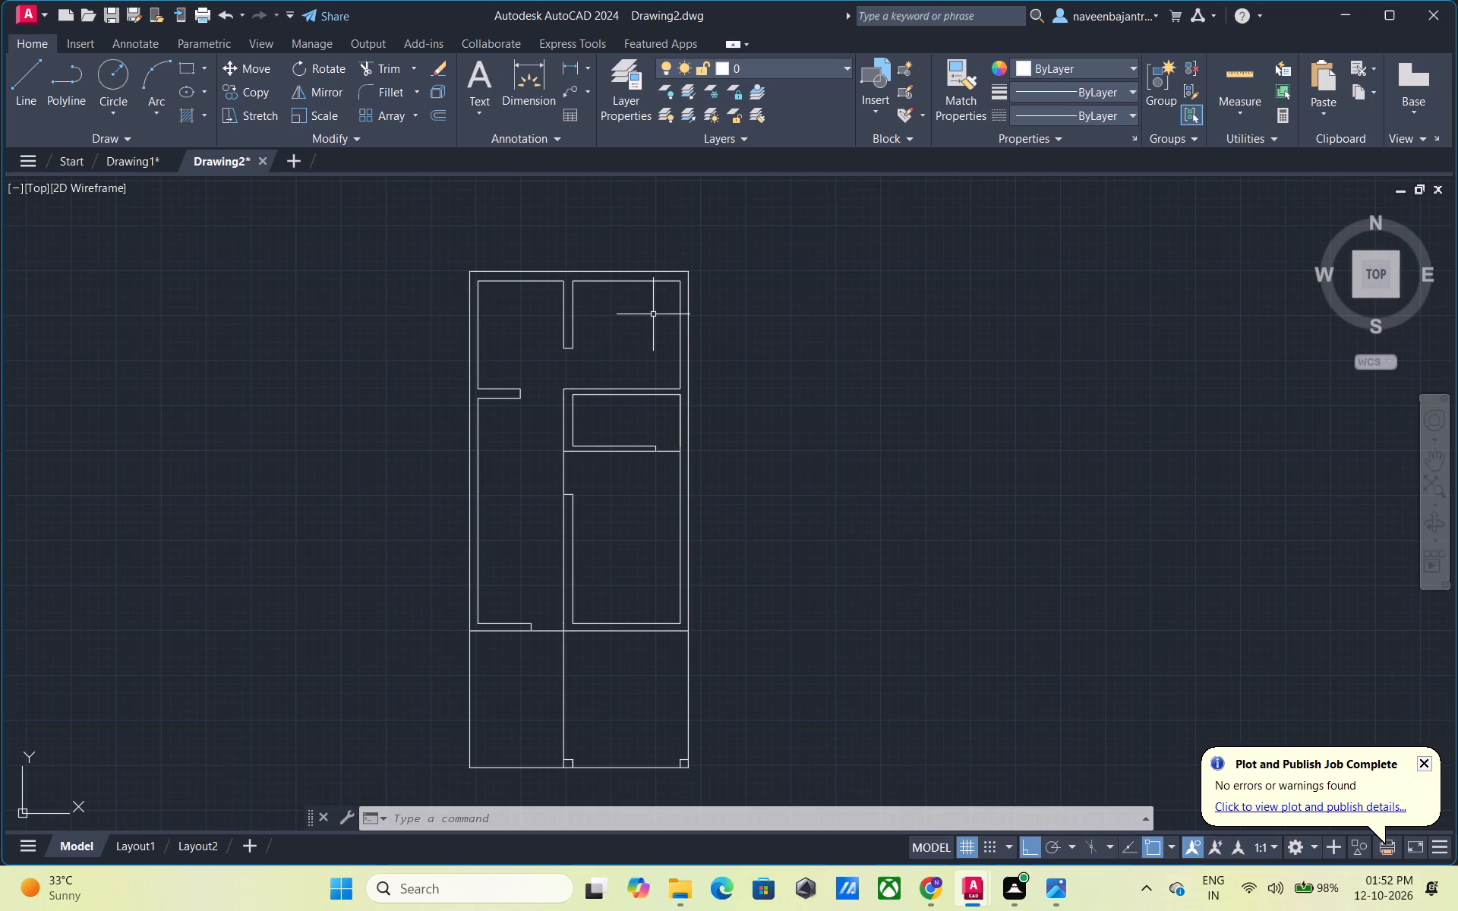
{"action": "middle_click_drag", "start_coordinate": [653, 314], "coordinate": [629, 461]}
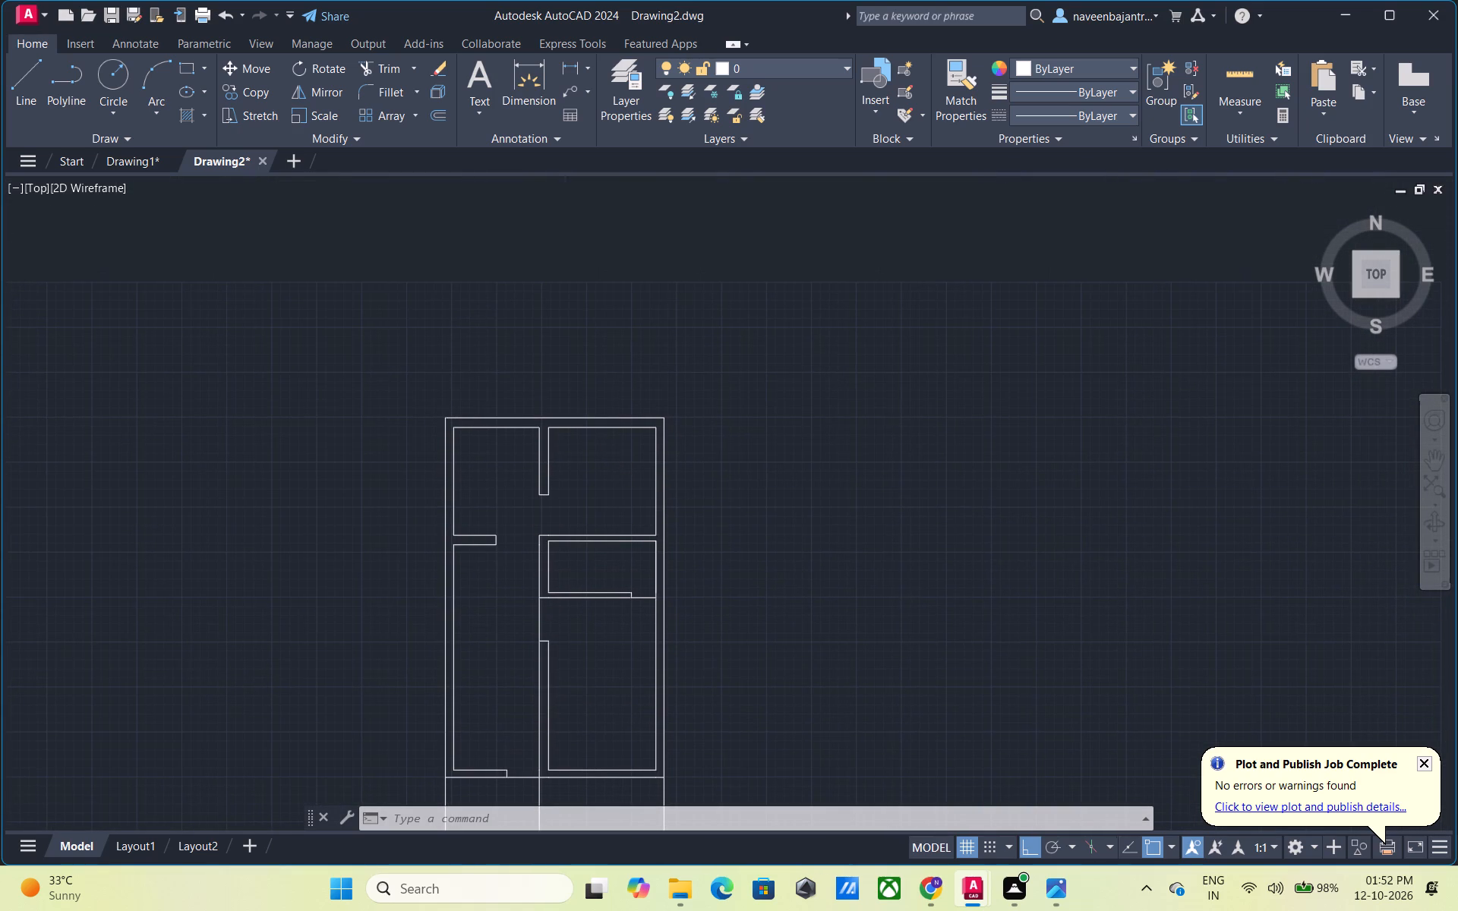
{"action": "key", "text": "Escape"}
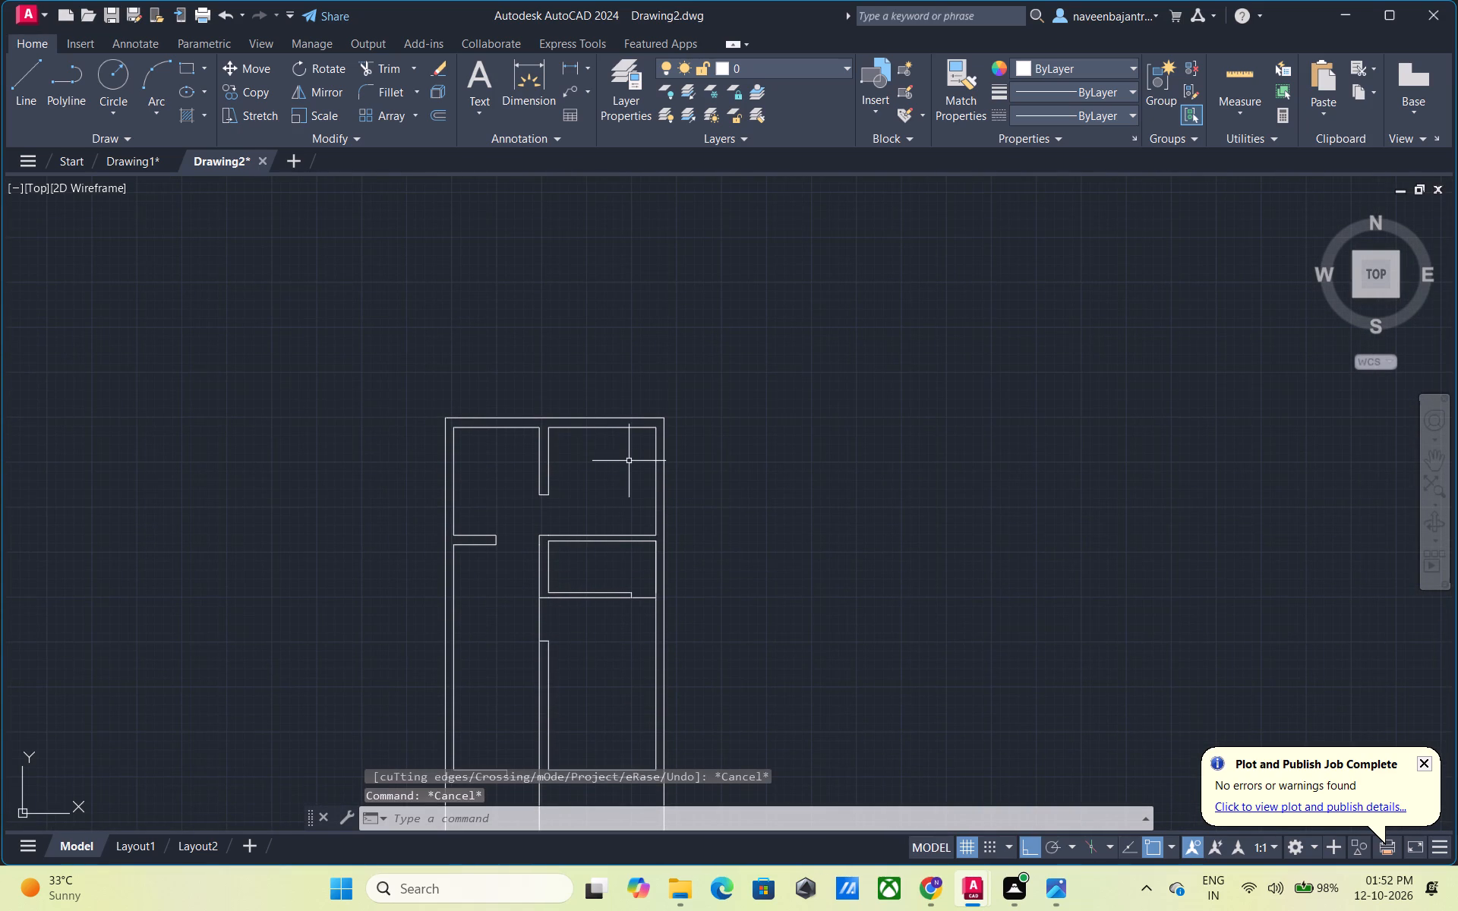
{"action": "type", "text": "L"}
{"action": "key", "text": "space"}
{"action": "scroll", "coordinate": [538, 420], "scroll_direction": "up", "scroll_amount": 4}
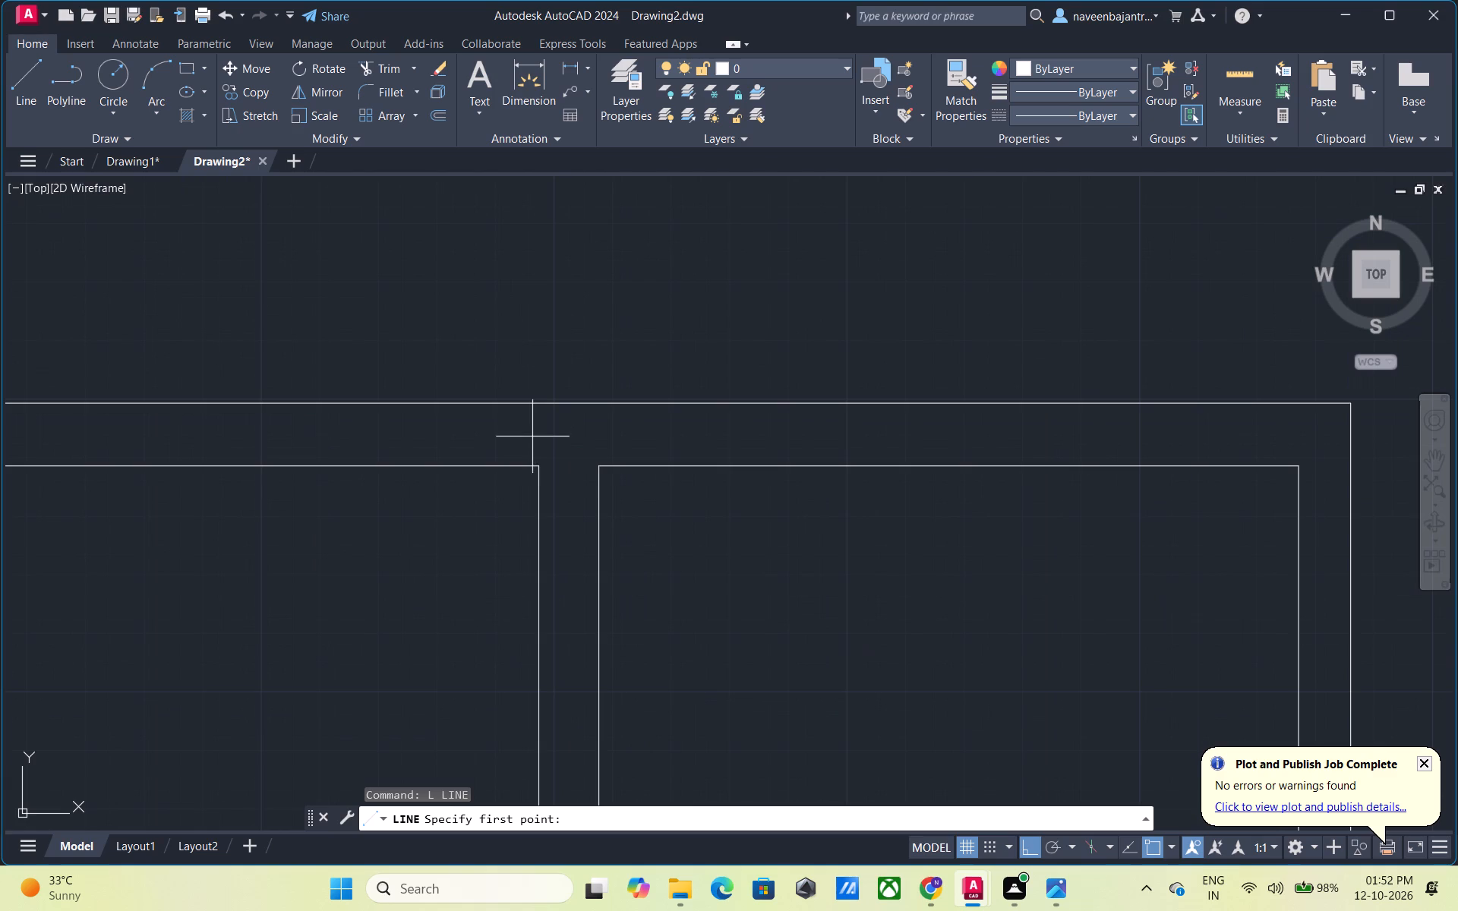
{"action": "left_click", "coordinate": [537, 468]}
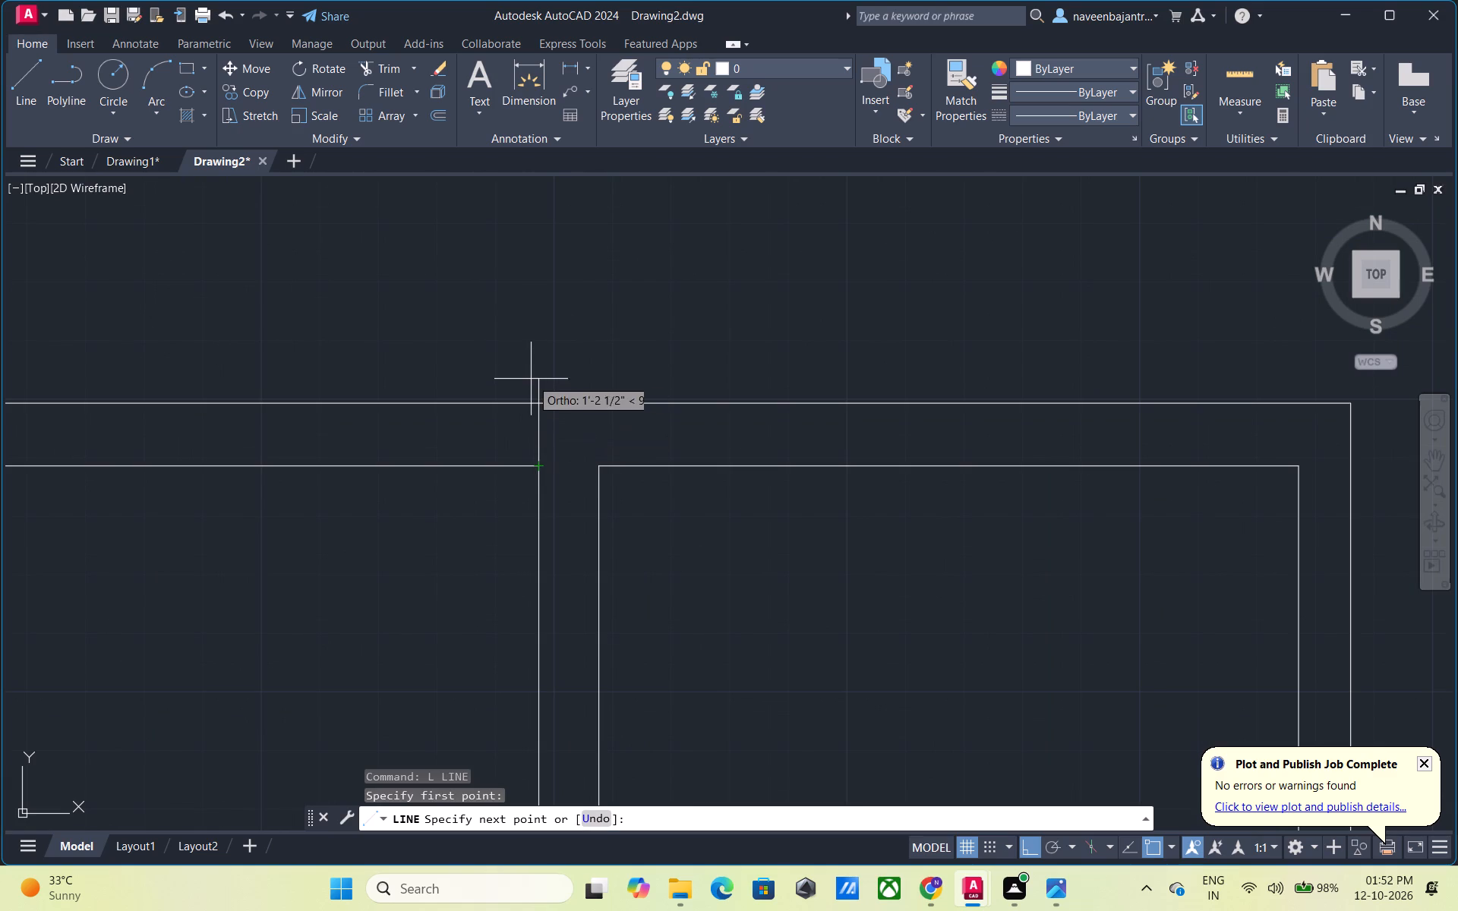
{"action": "left_click", "coordinate": [532, 376]}
{"action": "key", "text": "Escape"}
Trim the new vertical line's overhang above the top wall's outer edge.
{"action": "type", "text": "TR"}
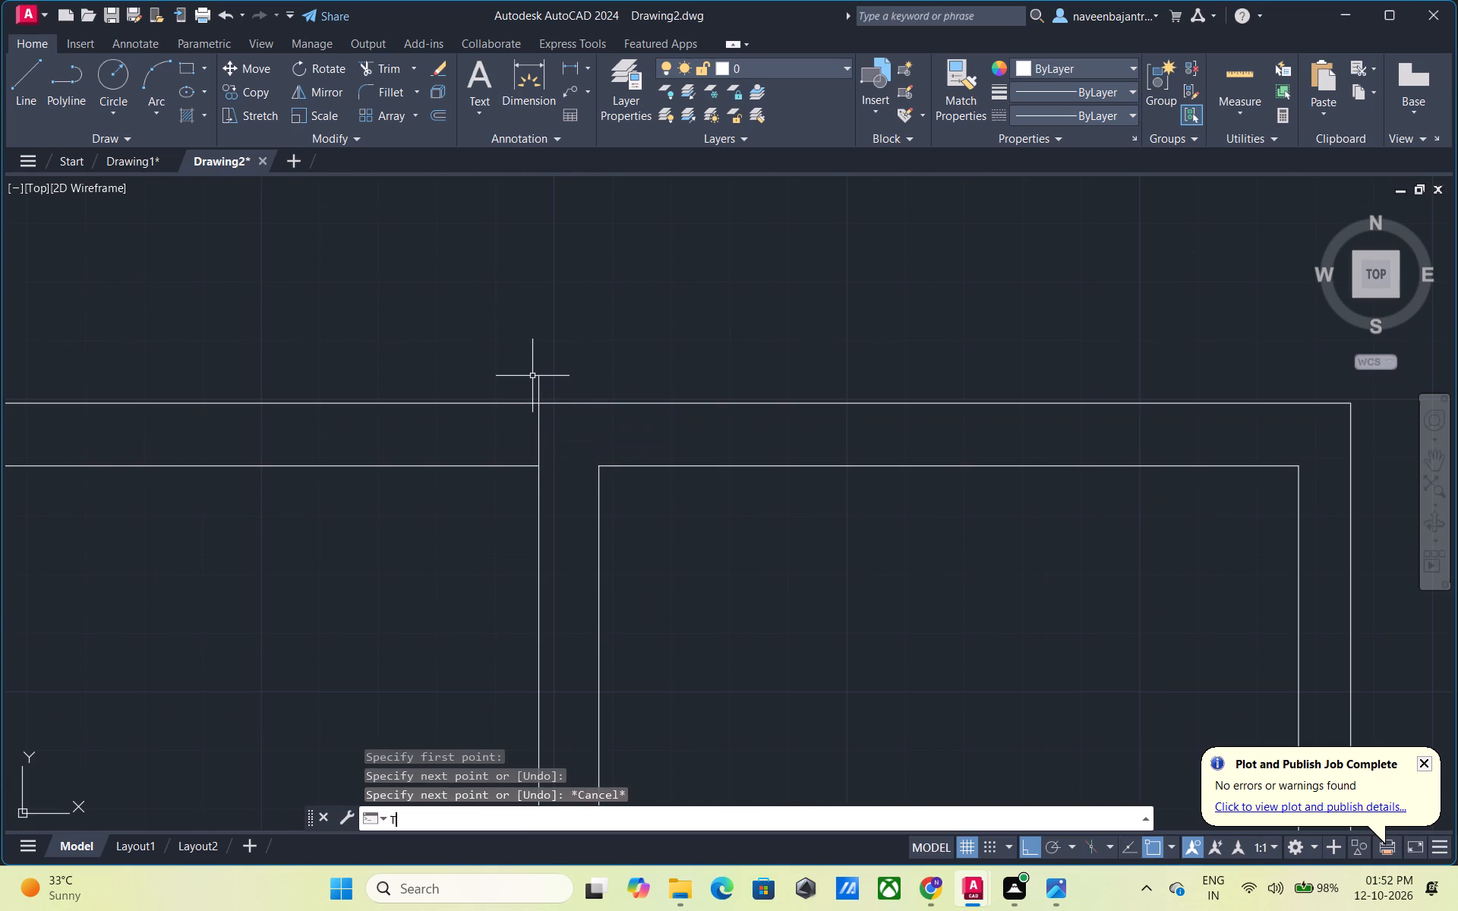
{"action": "key", "text": "space"}
{"action": "left_click", "coordinate": [538, 383]}
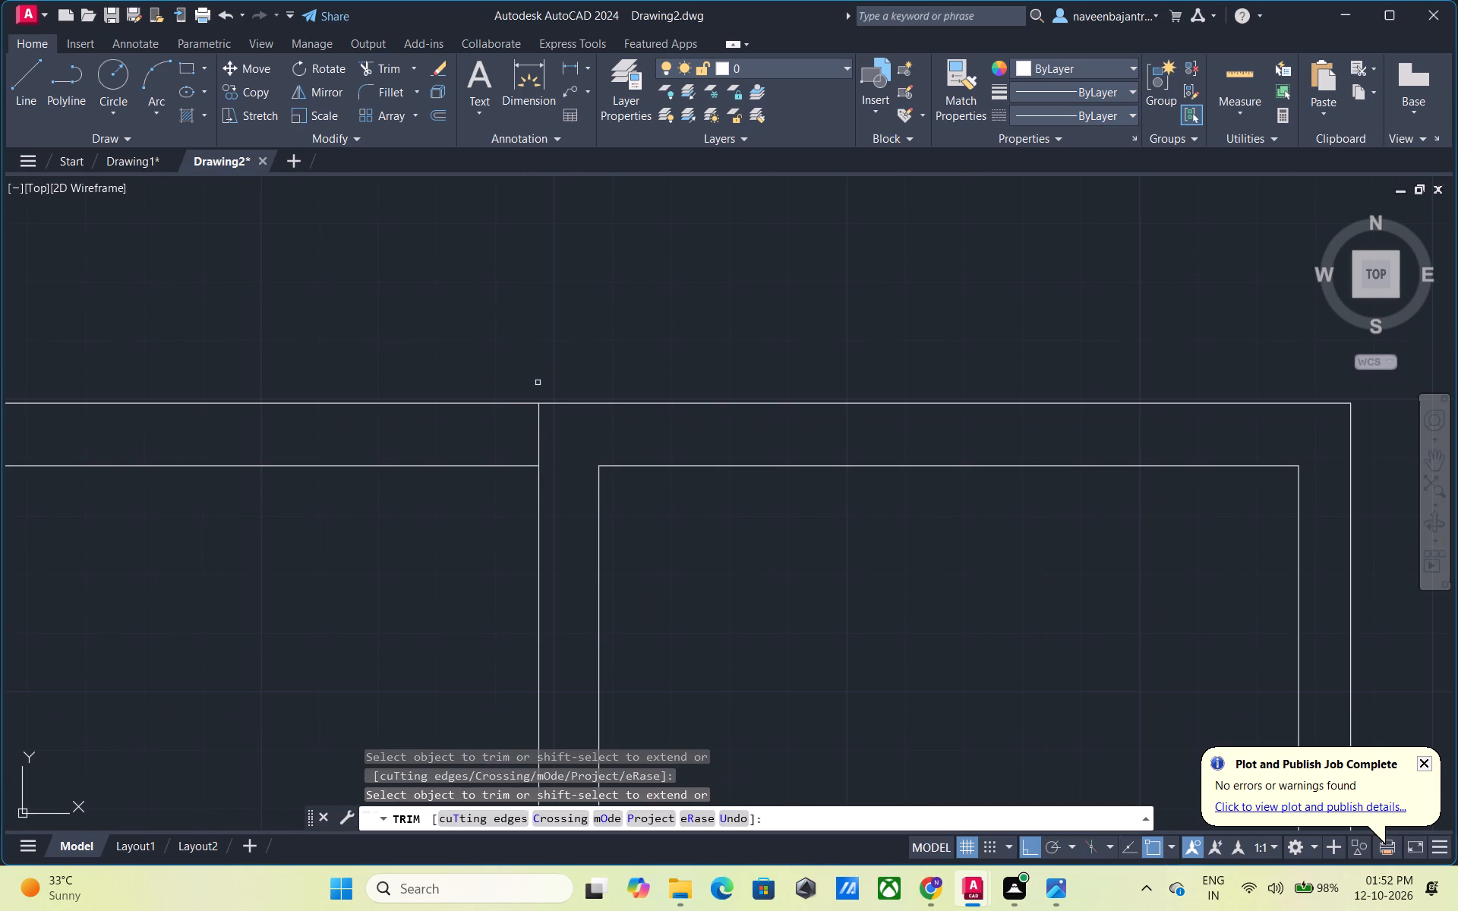
{"action": "key", "text": "Escape"}
Offset the short vertical line in the top wall 3' toward the top left room's side.
{"action": "type", "text": "O"}
{"action": "key", "text": "space"}
{"action": "key", "text": "space"}
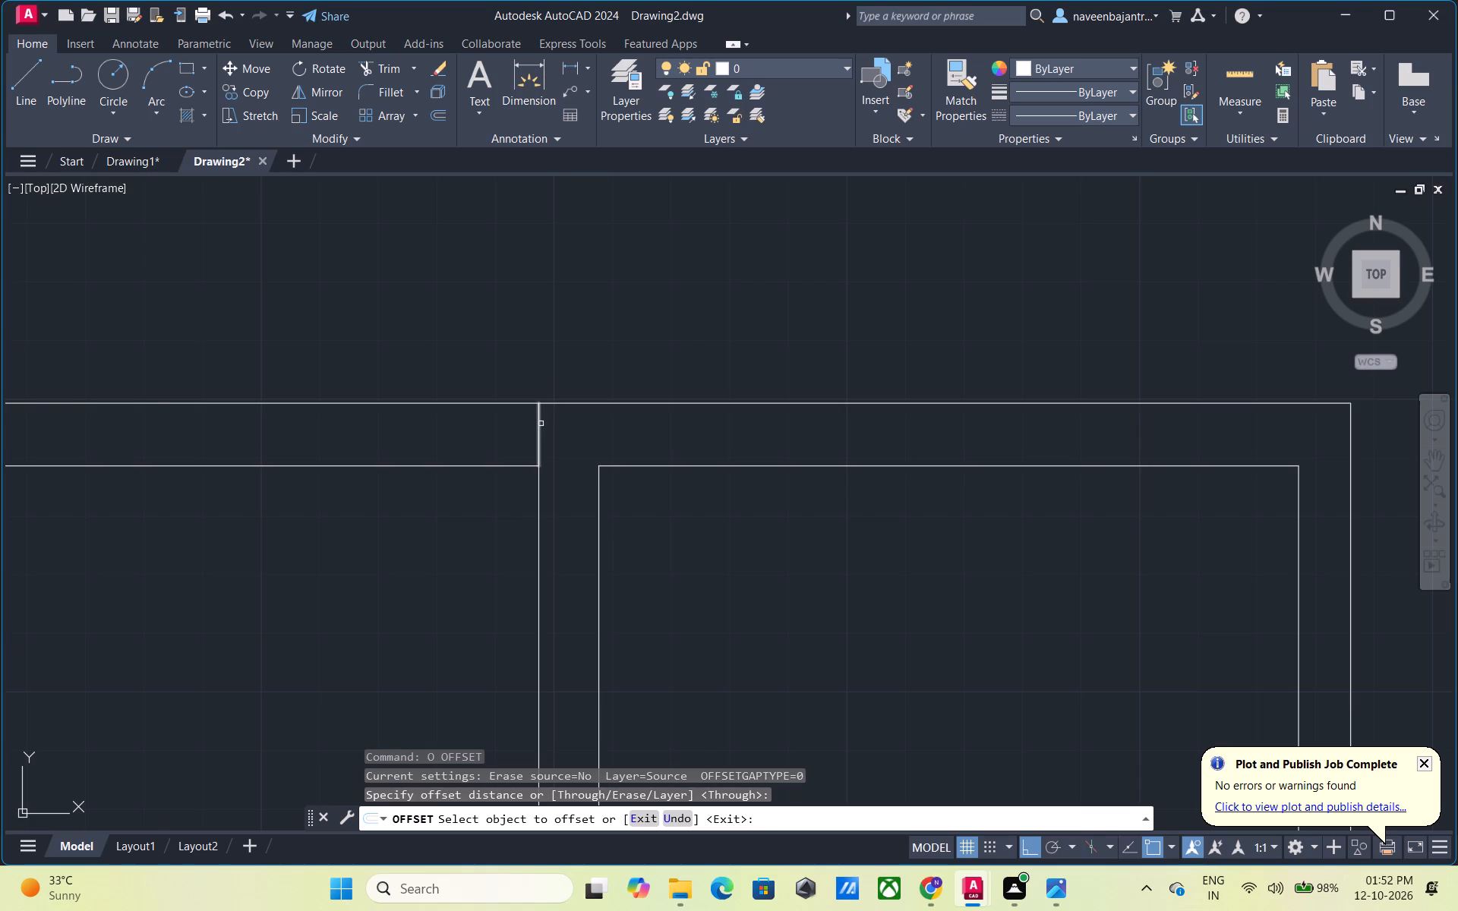
{"action": "scroll", "coordinate": [541, 424], "scroll_direction": "down", "scroll_amount": 2}
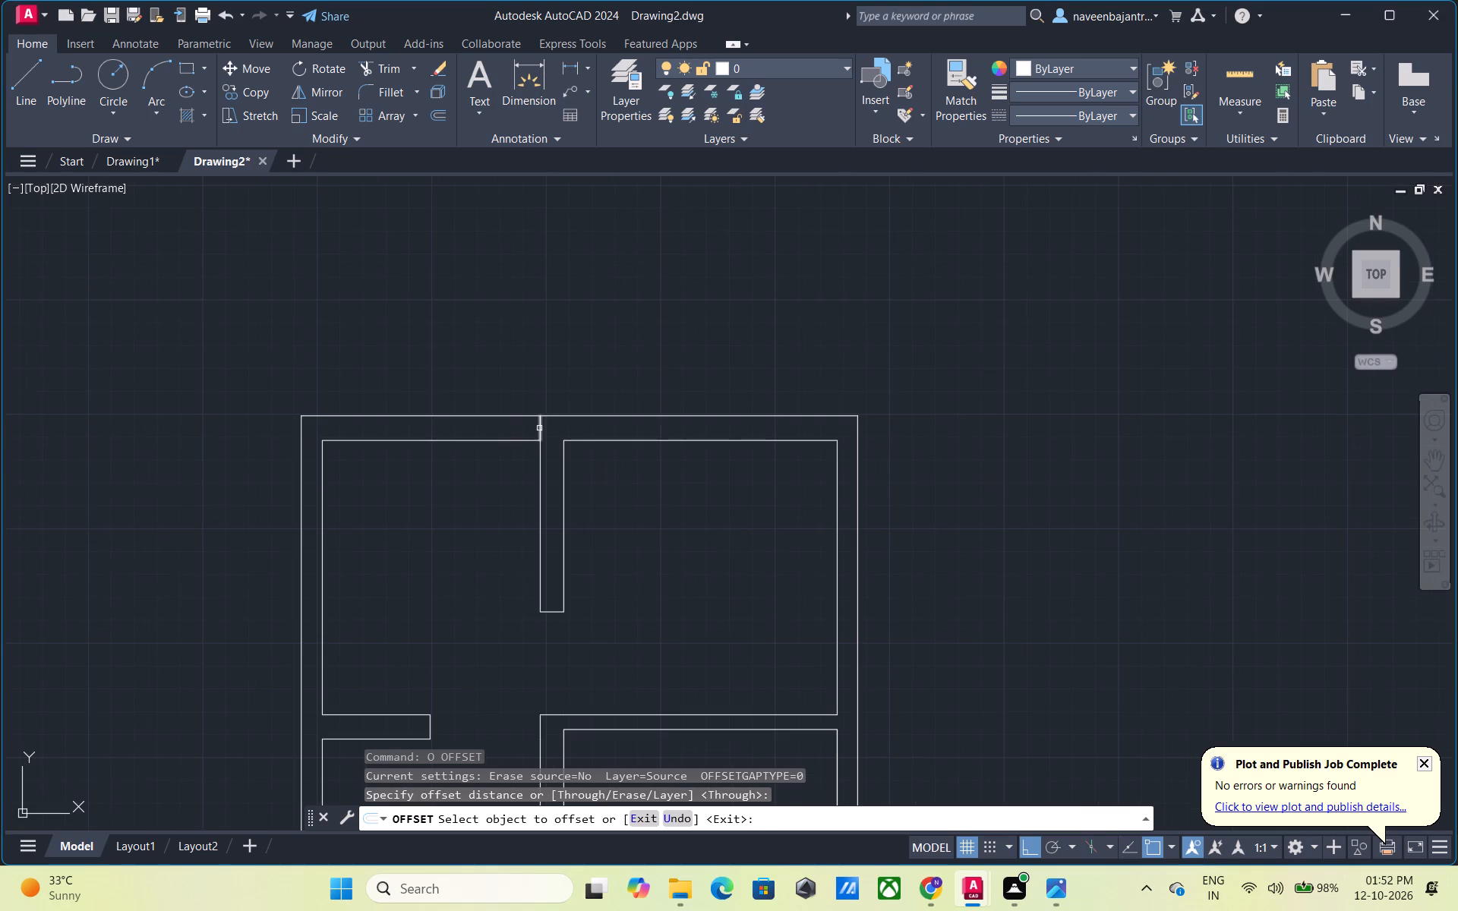
{"action": "left_click", "coordinate": [538, 429]}
{"action": "type", "text": "3'"}
{"action": "key", "text": "Return"}
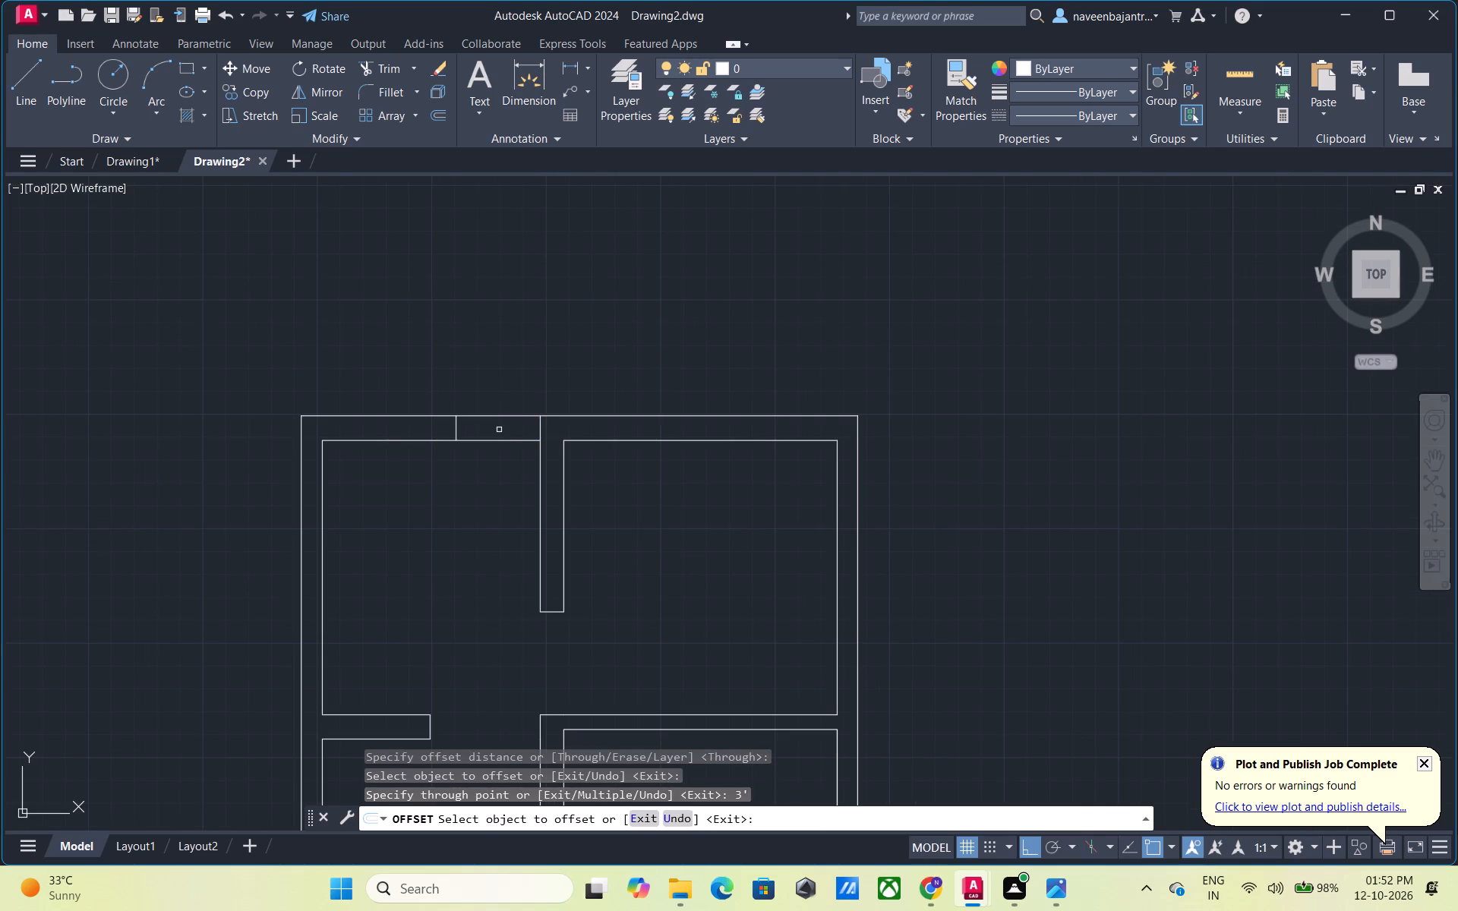
{"action": "key", "text": "Escape"}
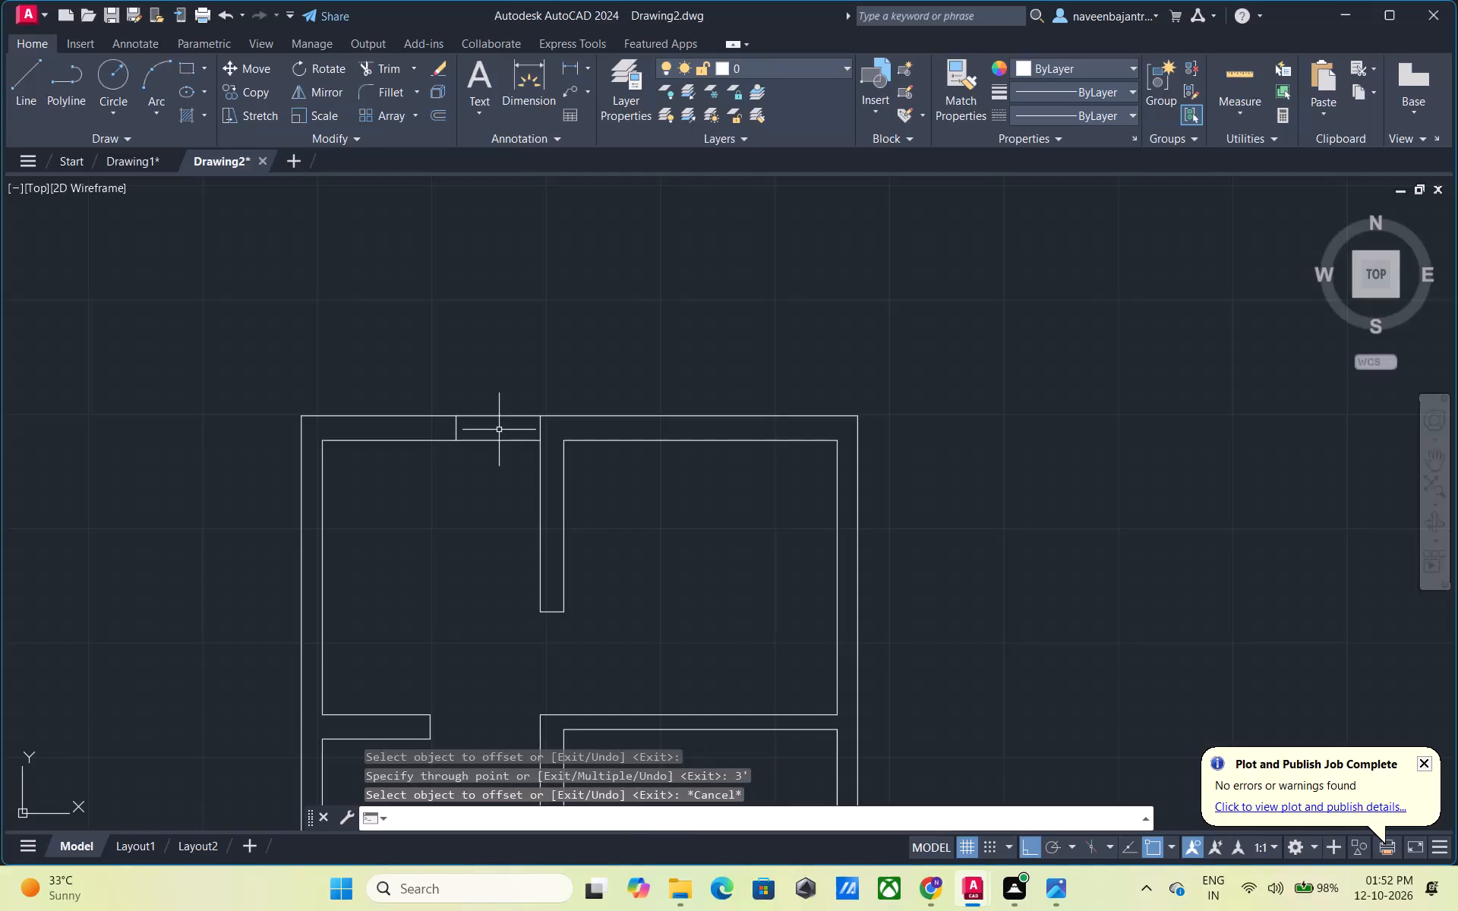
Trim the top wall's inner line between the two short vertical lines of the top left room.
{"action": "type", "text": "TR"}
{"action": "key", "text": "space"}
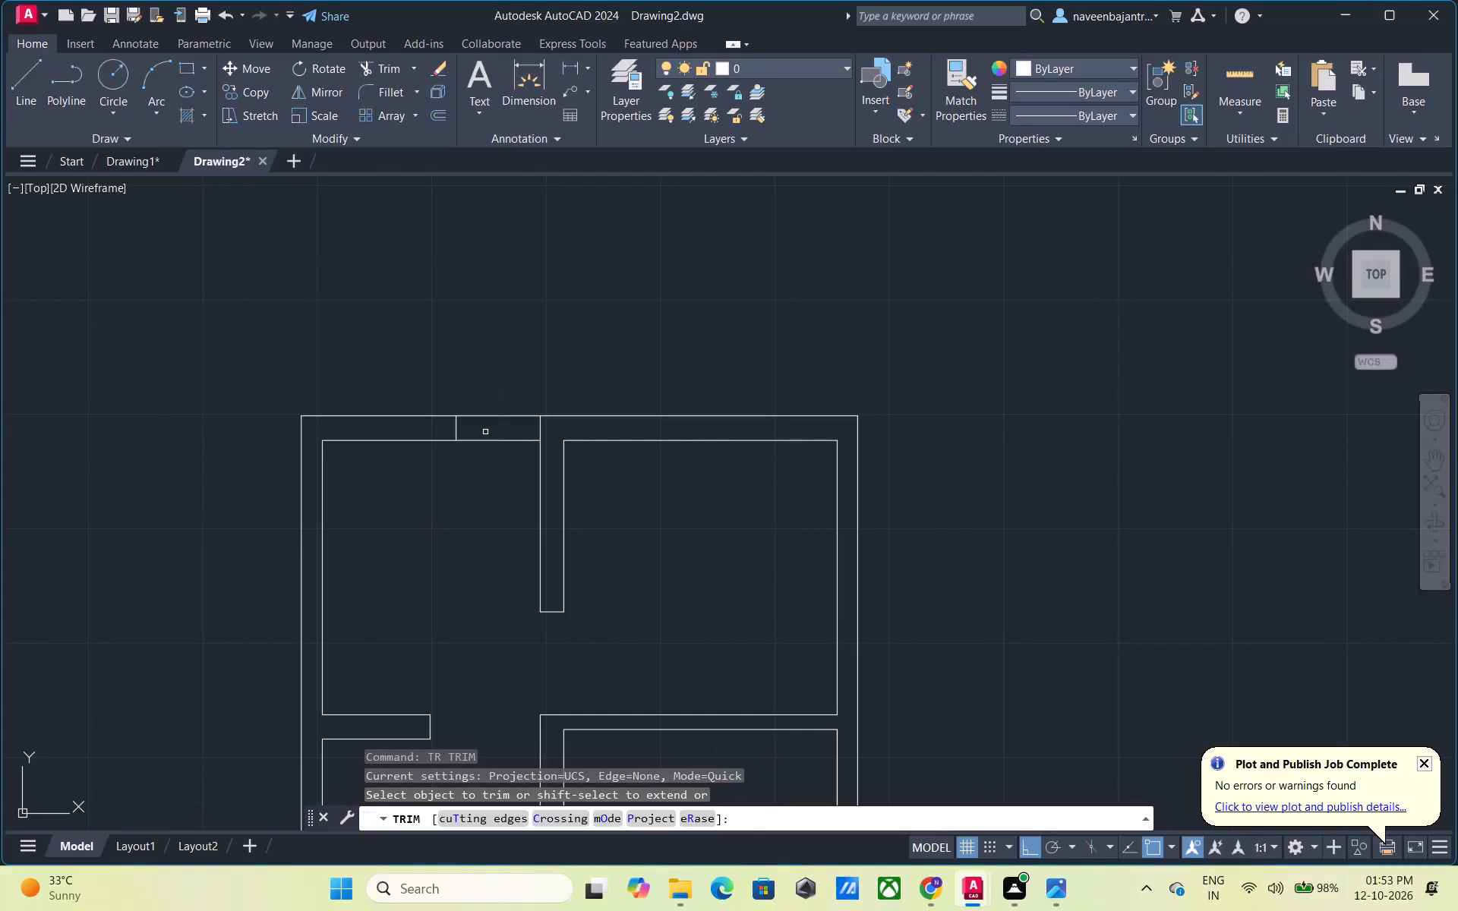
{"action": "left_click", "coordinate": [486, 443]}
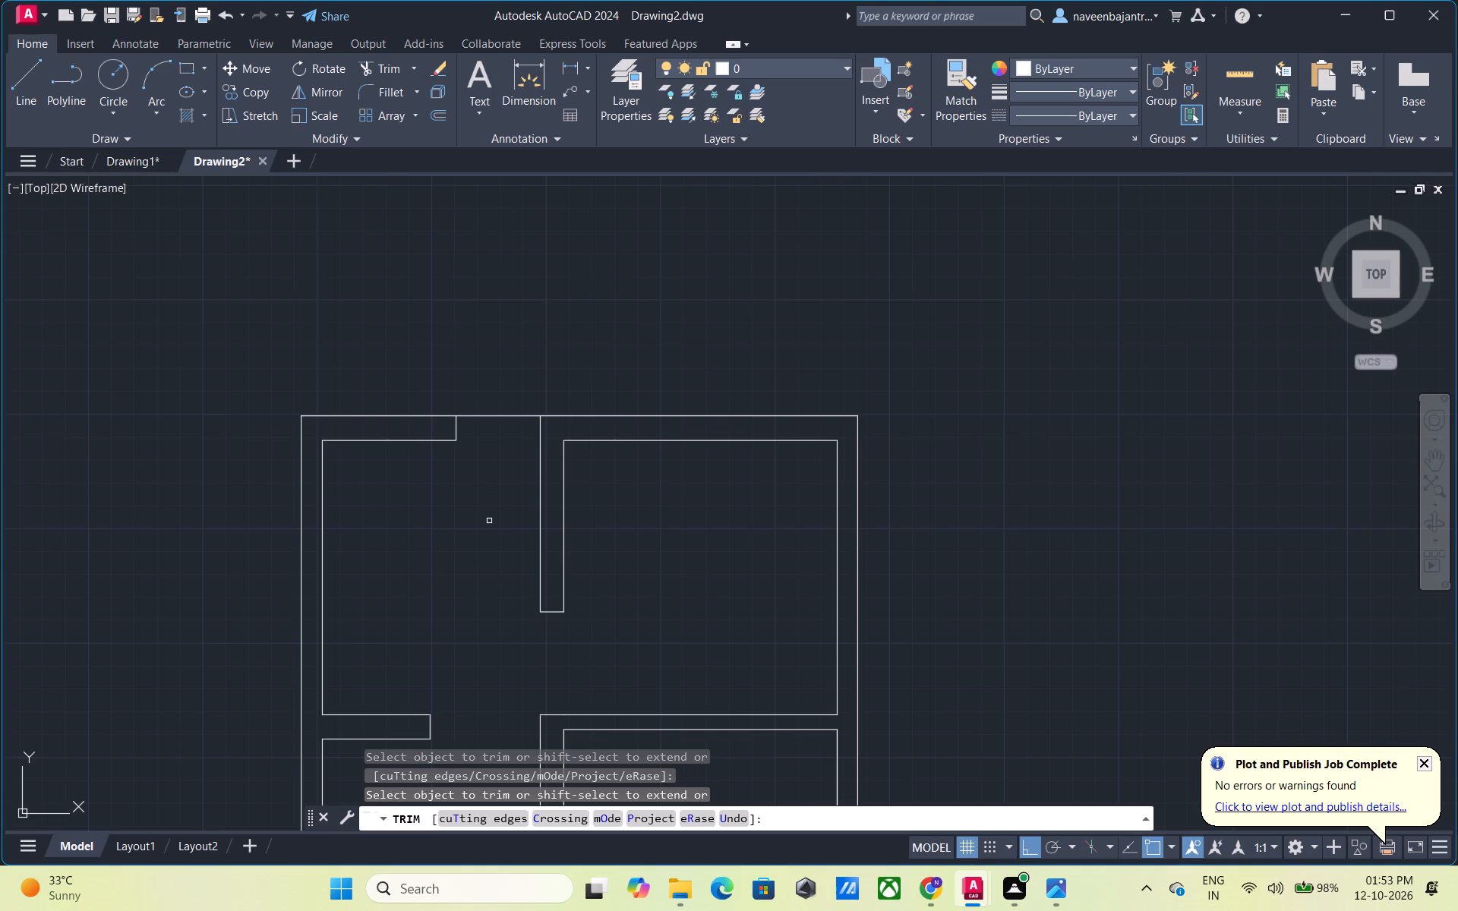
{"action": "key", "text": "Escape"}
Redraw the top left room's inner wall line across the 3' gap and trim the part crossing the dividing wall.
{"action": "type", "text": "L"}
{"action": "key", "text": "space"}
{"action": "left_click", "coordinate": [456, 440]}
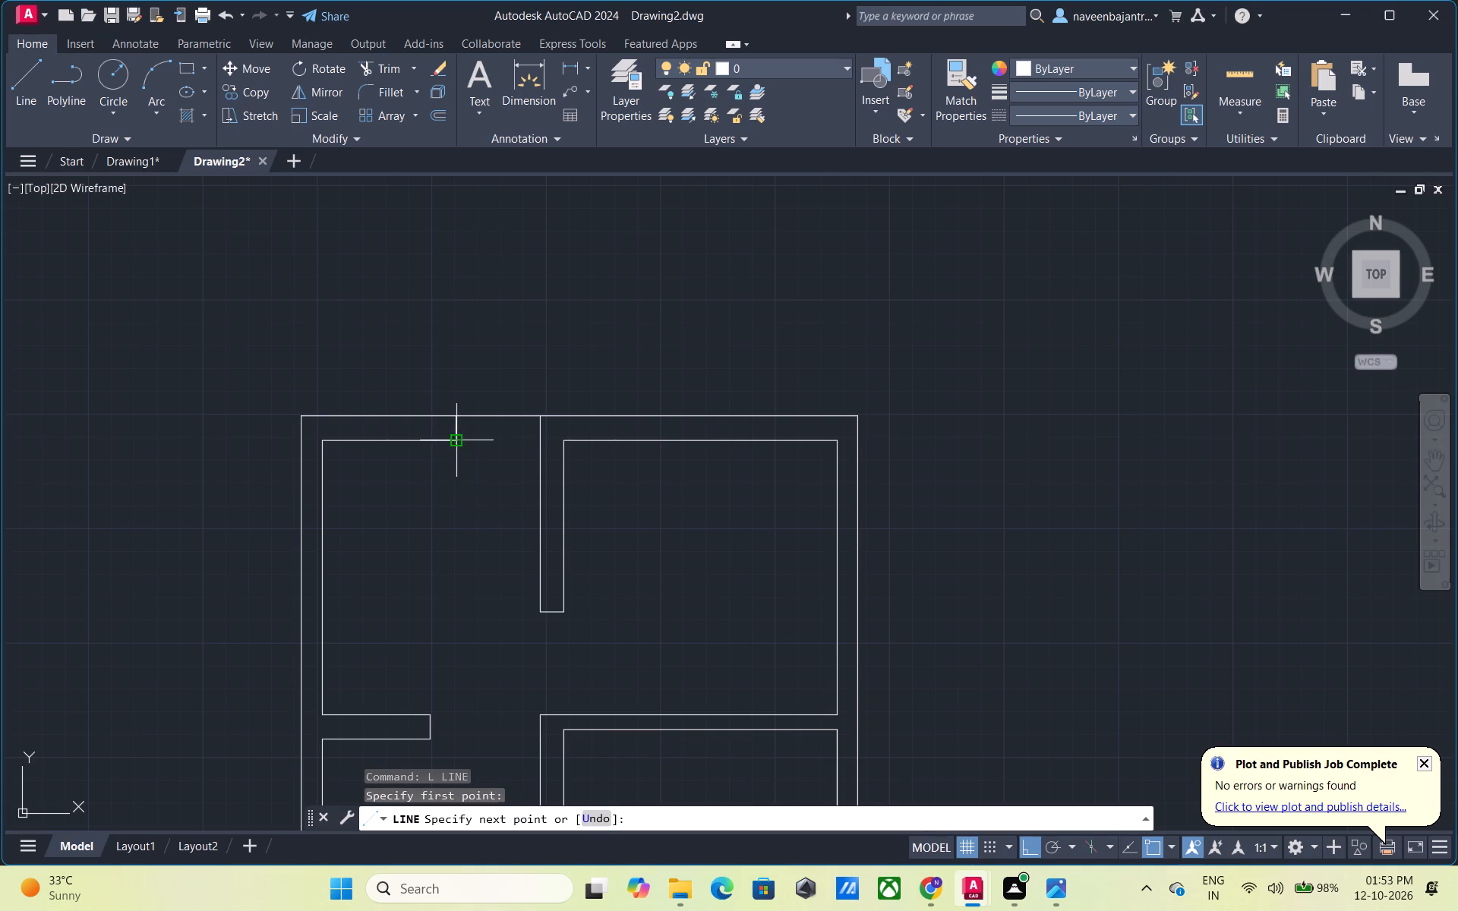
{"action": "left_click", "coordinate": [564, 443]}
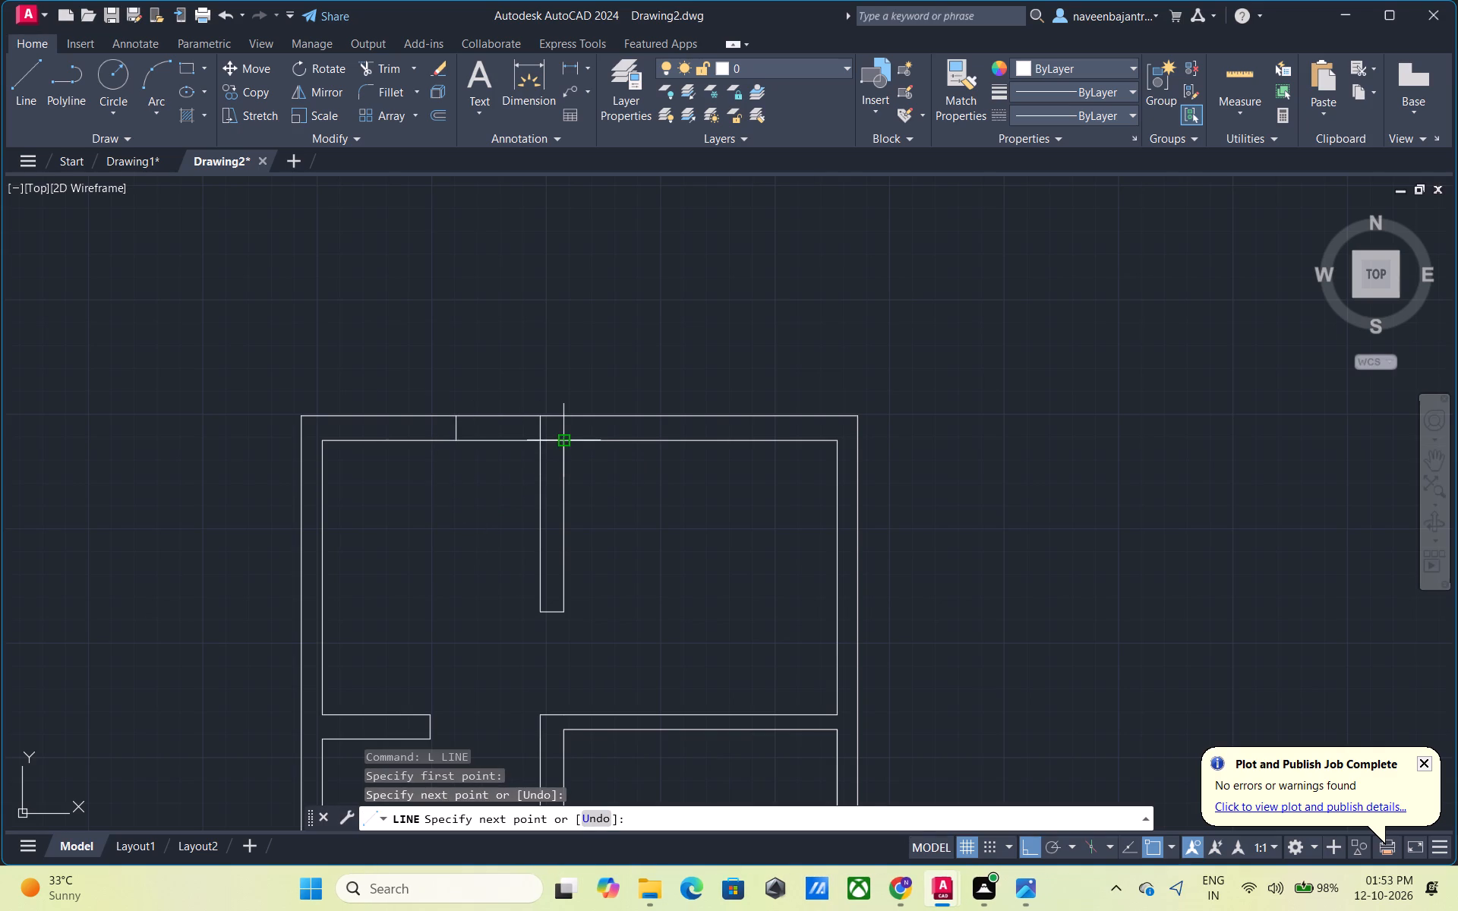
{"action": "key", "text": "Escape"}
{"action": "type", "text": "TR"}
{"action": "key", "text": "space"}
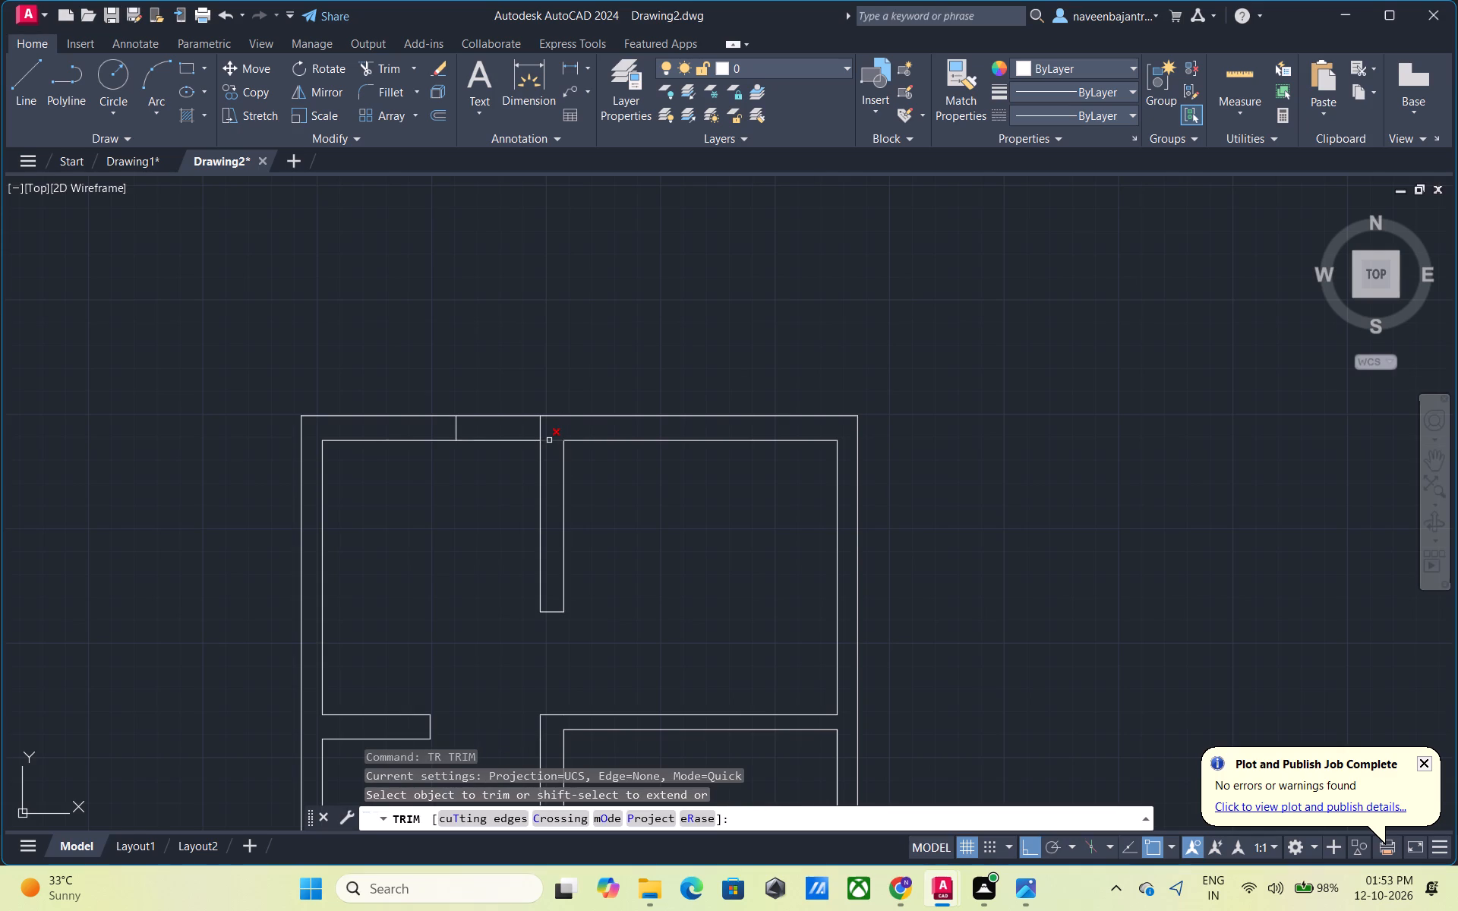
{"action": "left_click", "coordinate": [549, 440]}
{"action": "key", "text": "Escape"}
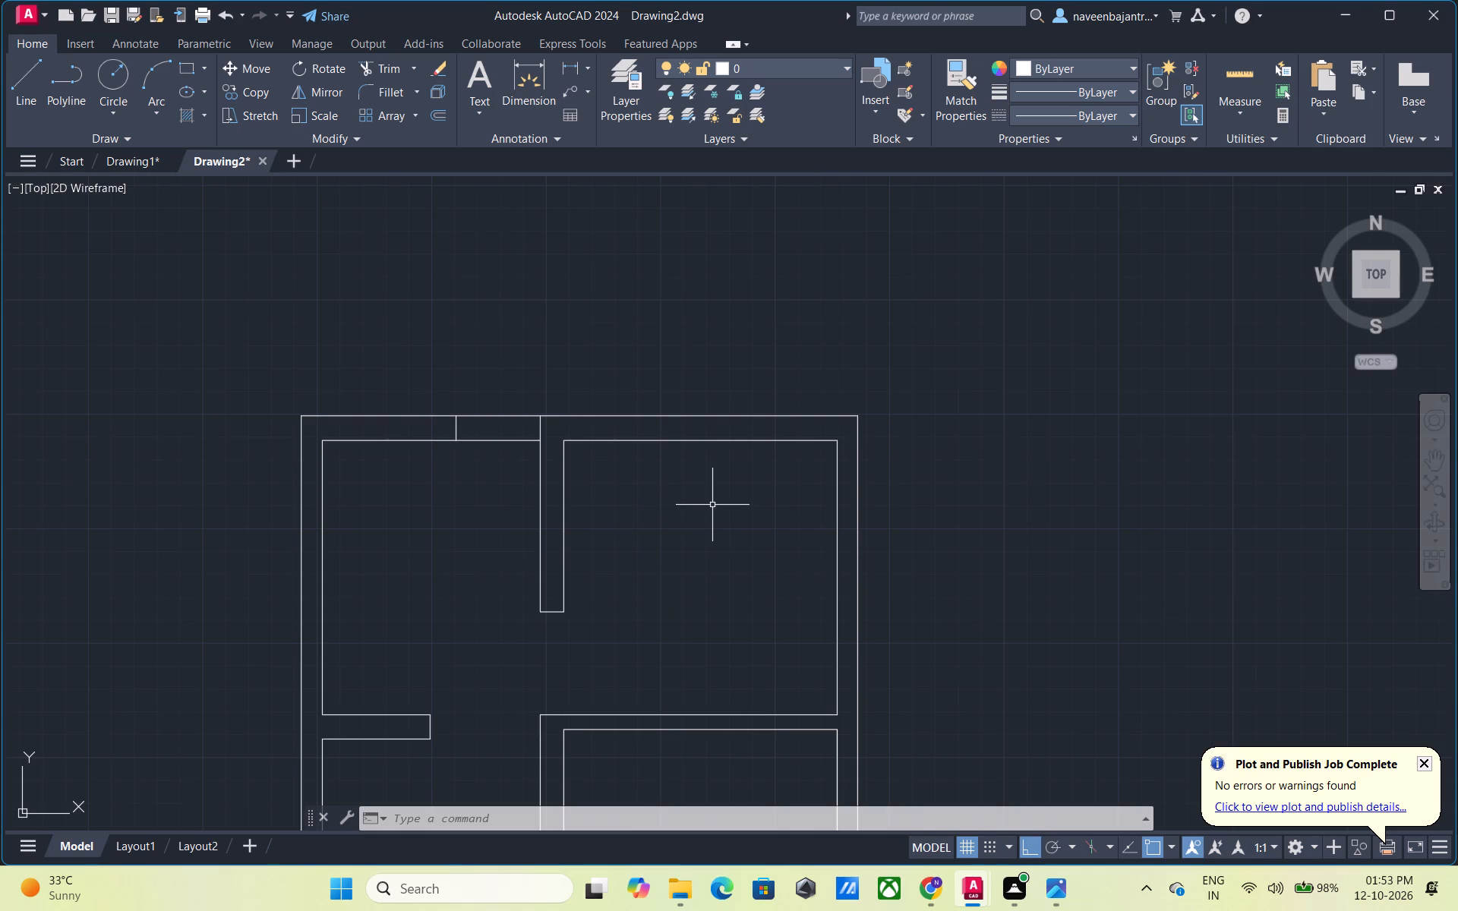
Draw a vertical line crossing both edges of the top wall, near the top right room's right corner.
{"action": "scroll", "coordinate": [717, 505], "scroll_direction": "up", "scroll_amount": 1}
{"action": "middle_click_drag", "start_coordinate": [717, 505], "coordinate": [534, 556]}
{"action": "key", "text": "Escape"}
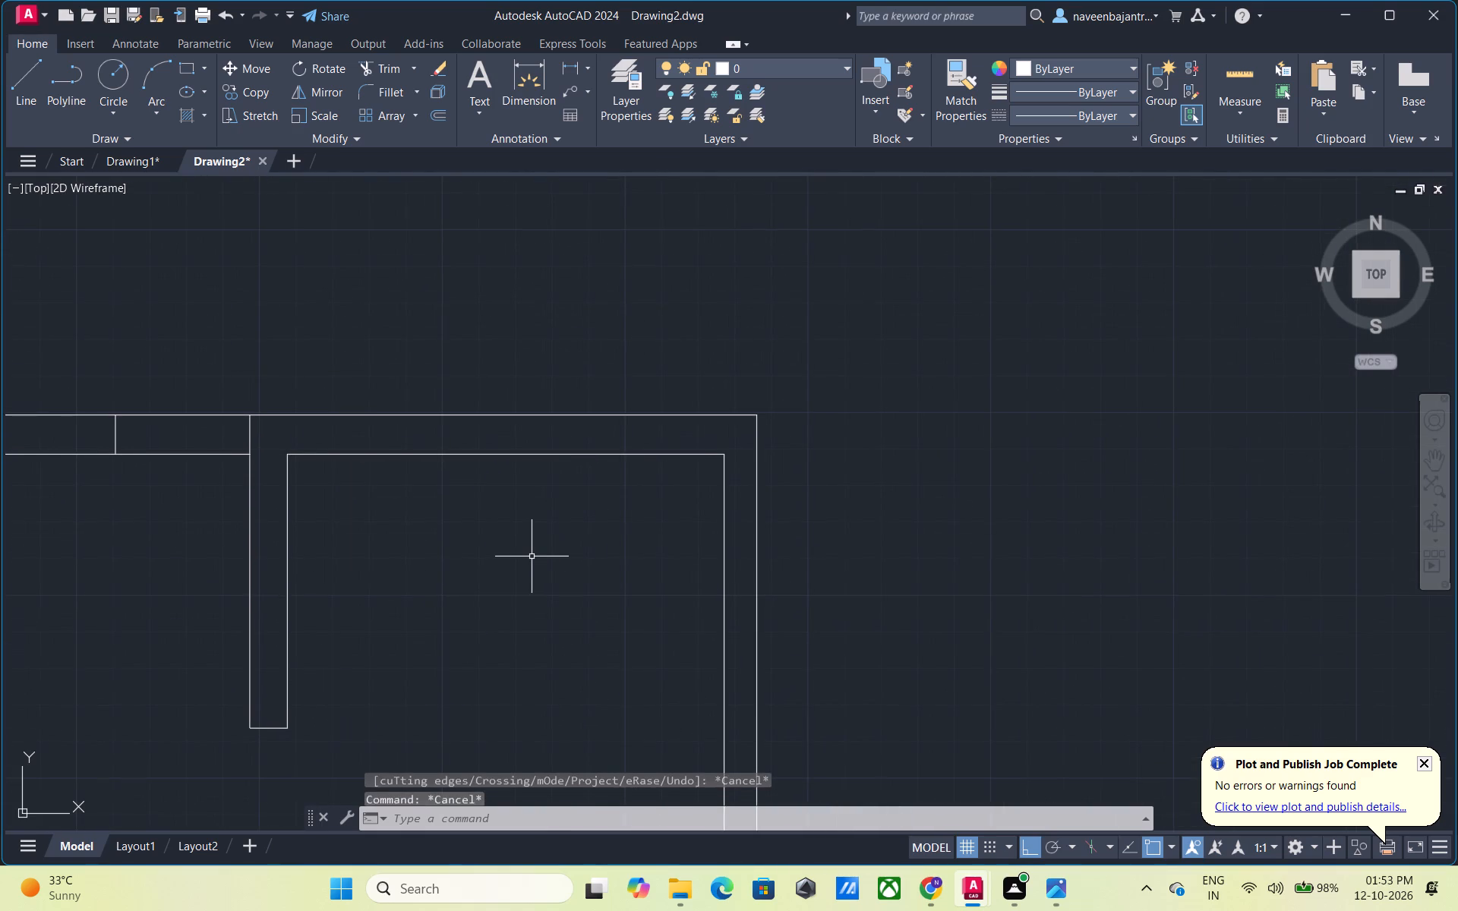
{"action": "type", "text": "L"}
{"action": "key", "text": "space"}
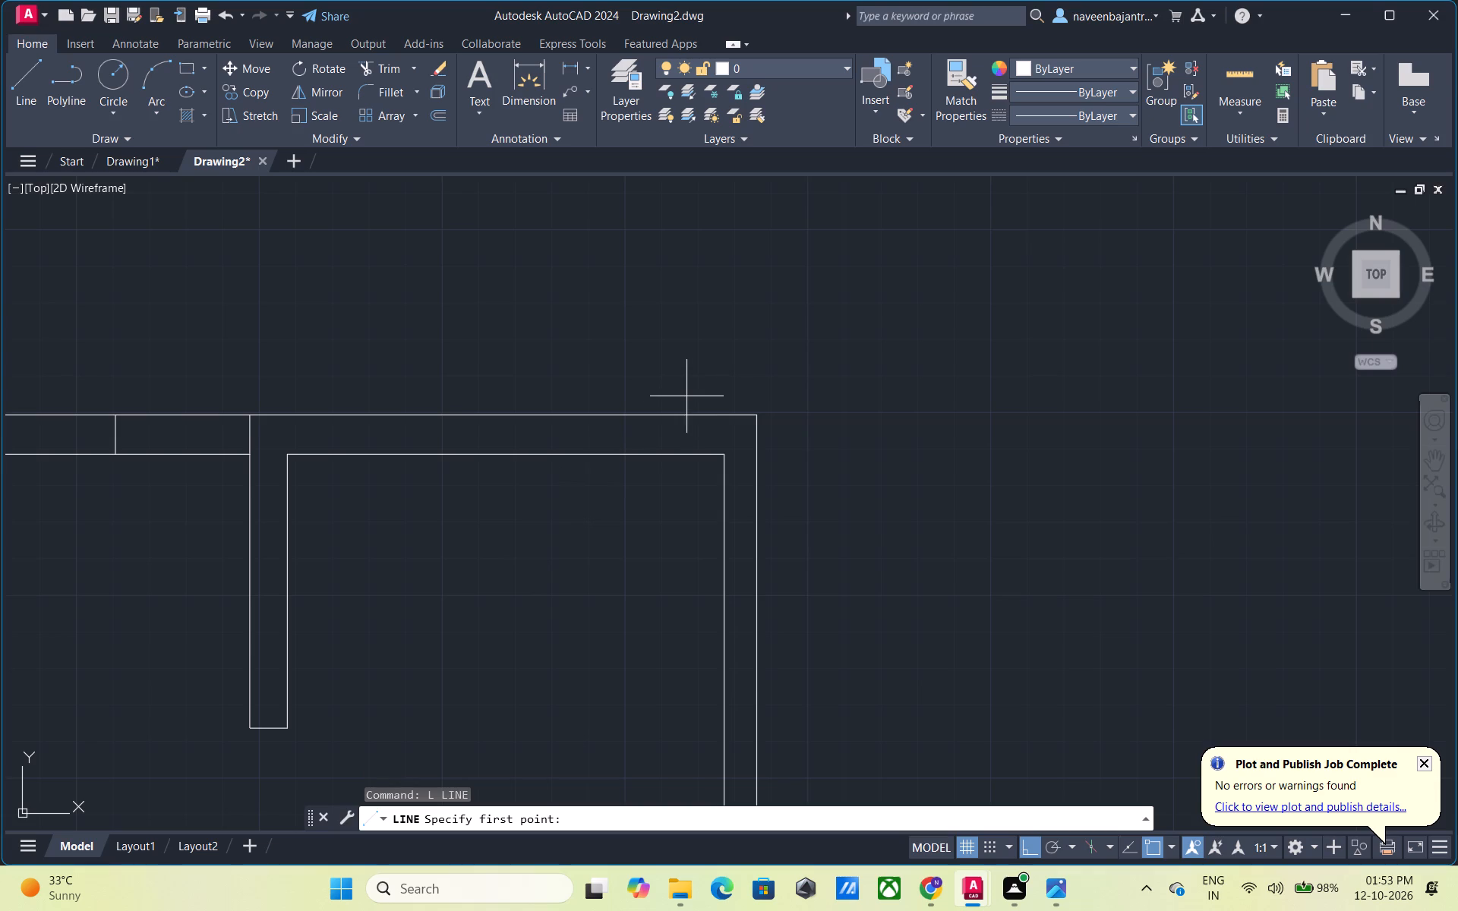
{"action": "left_click", "coordinate": [686, 396]}
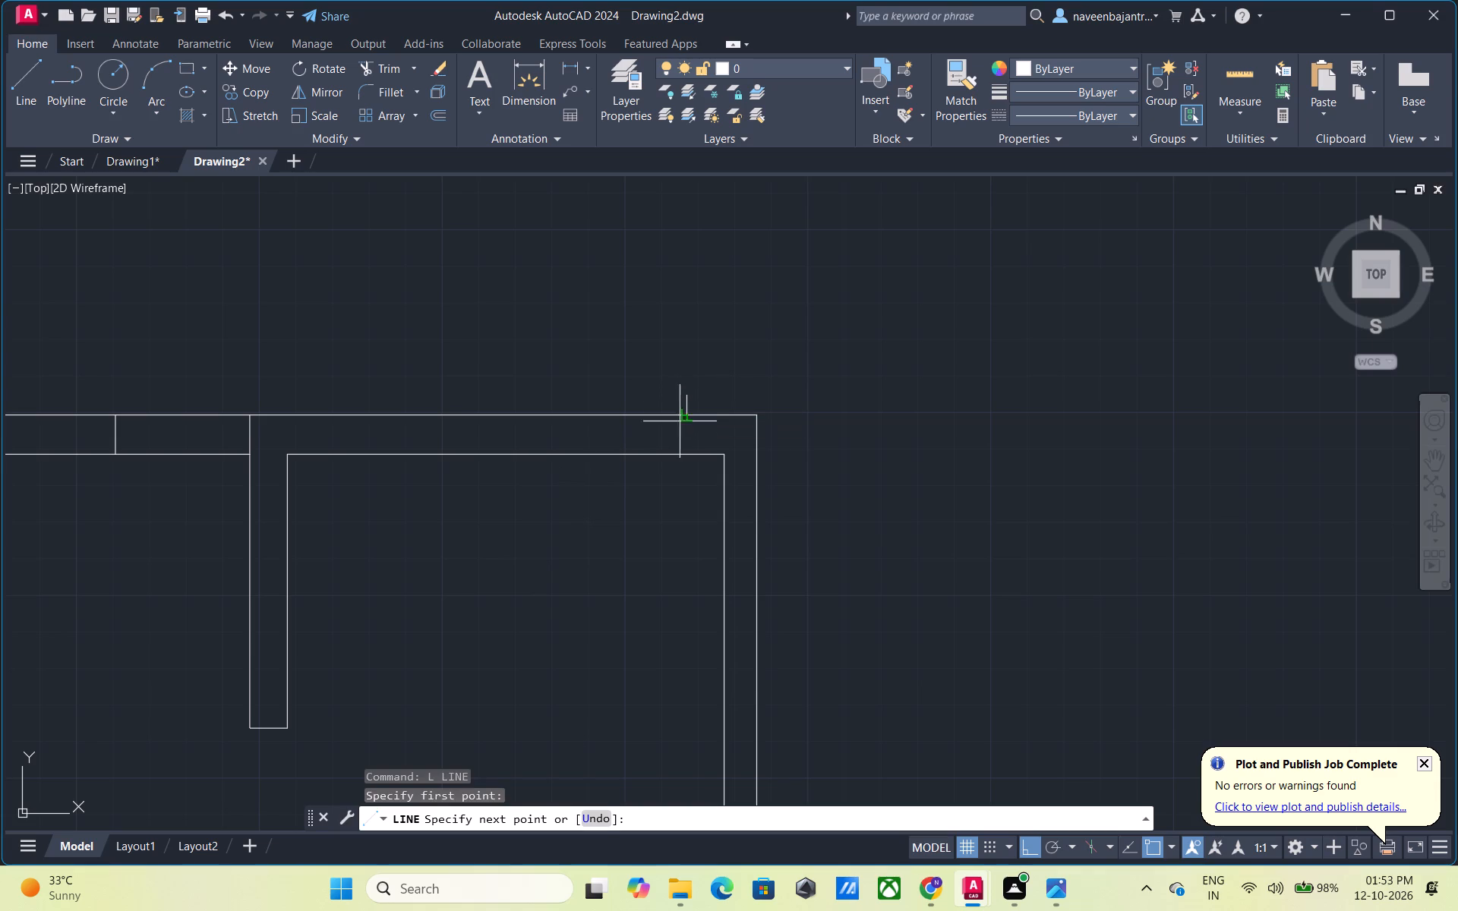
{"action": "left_click", "coordinate": [676, 493]}
{"action": "key", "text": "Escape"}
Trim the new vertical line's overhangs below the inner edge and above the outer edge of the top wall.
{"action": "type", "text": "TR"}
{"action": "key", "text": "space"}
{"action": "left_click", "coordinate": [686, 473]}
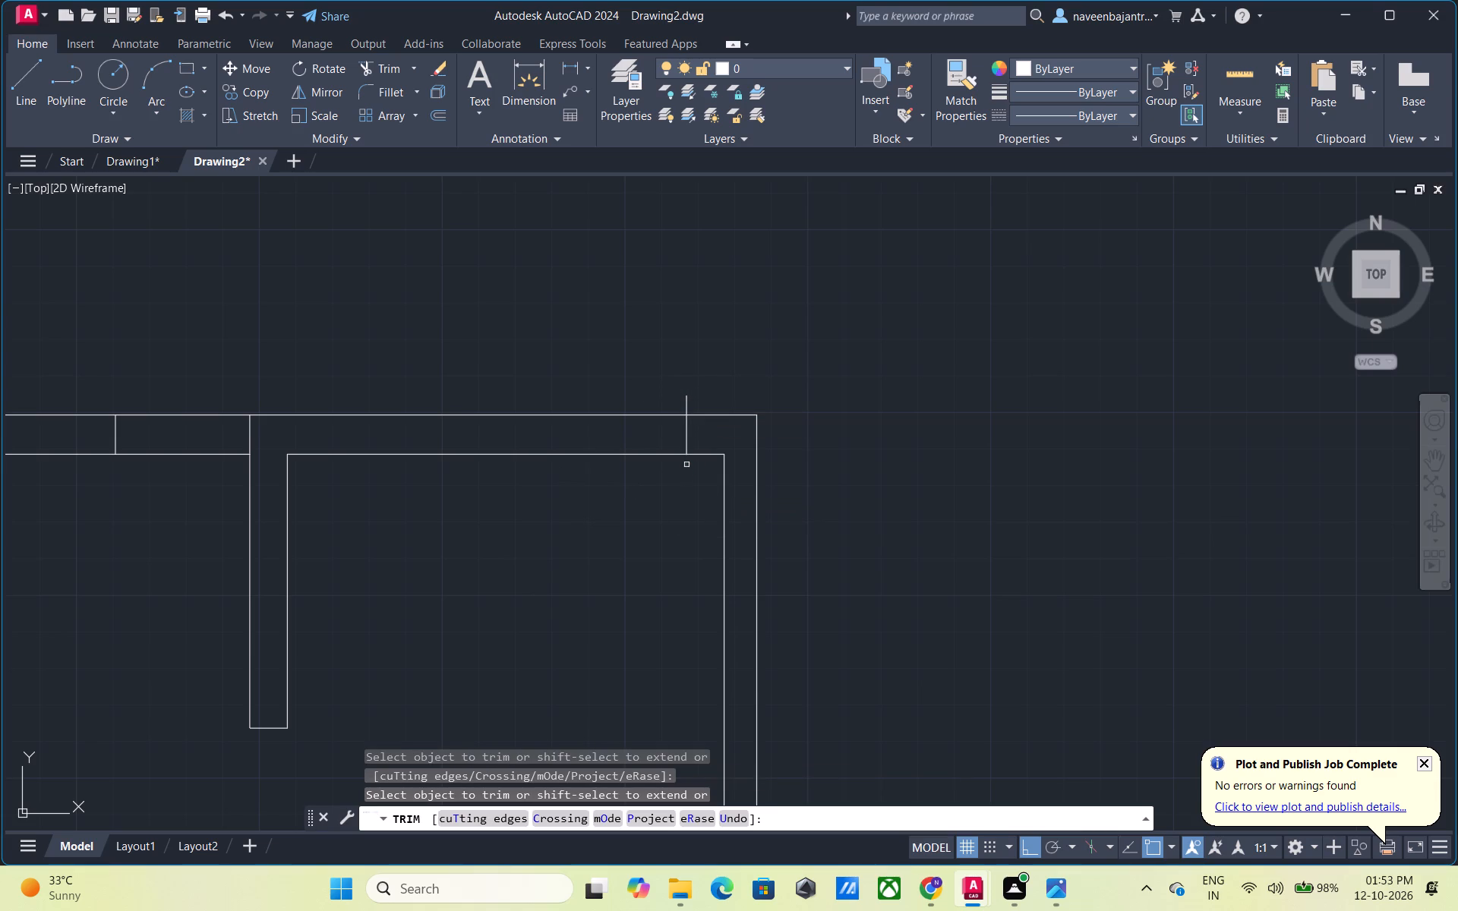
{"action": "left_click", "coordinate": [687, 402]}
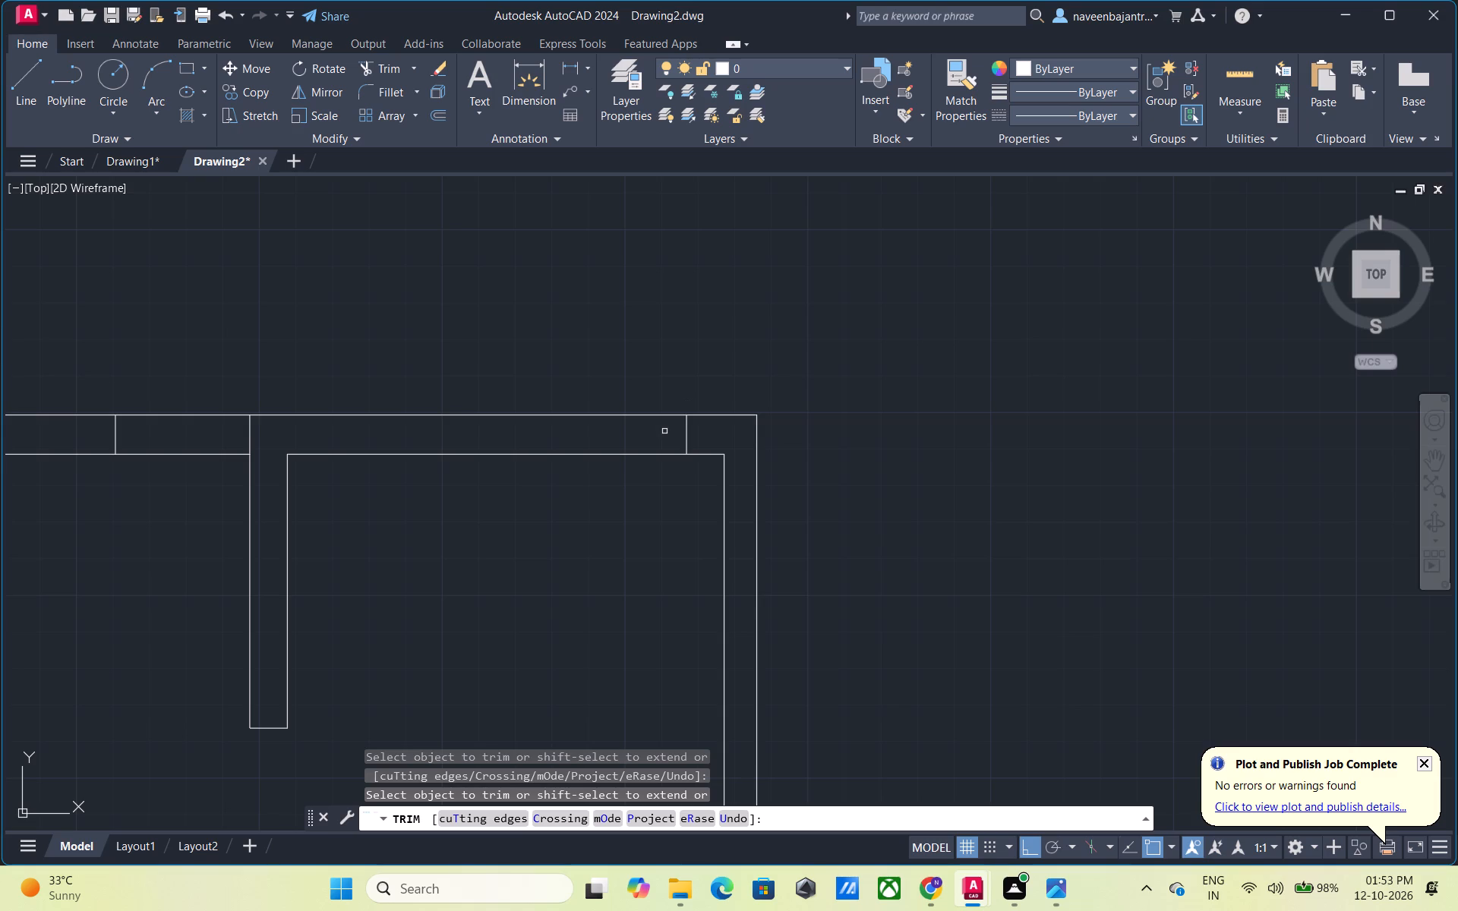
{"action": "key", "text": "Escape"}
Offset the trimmed vertical line 4' leftward within the top right room's top wall.
{"action": "type", "text": "O"}
{"action": "key", "text": "space"}
{"action": "key", "text": "space"}
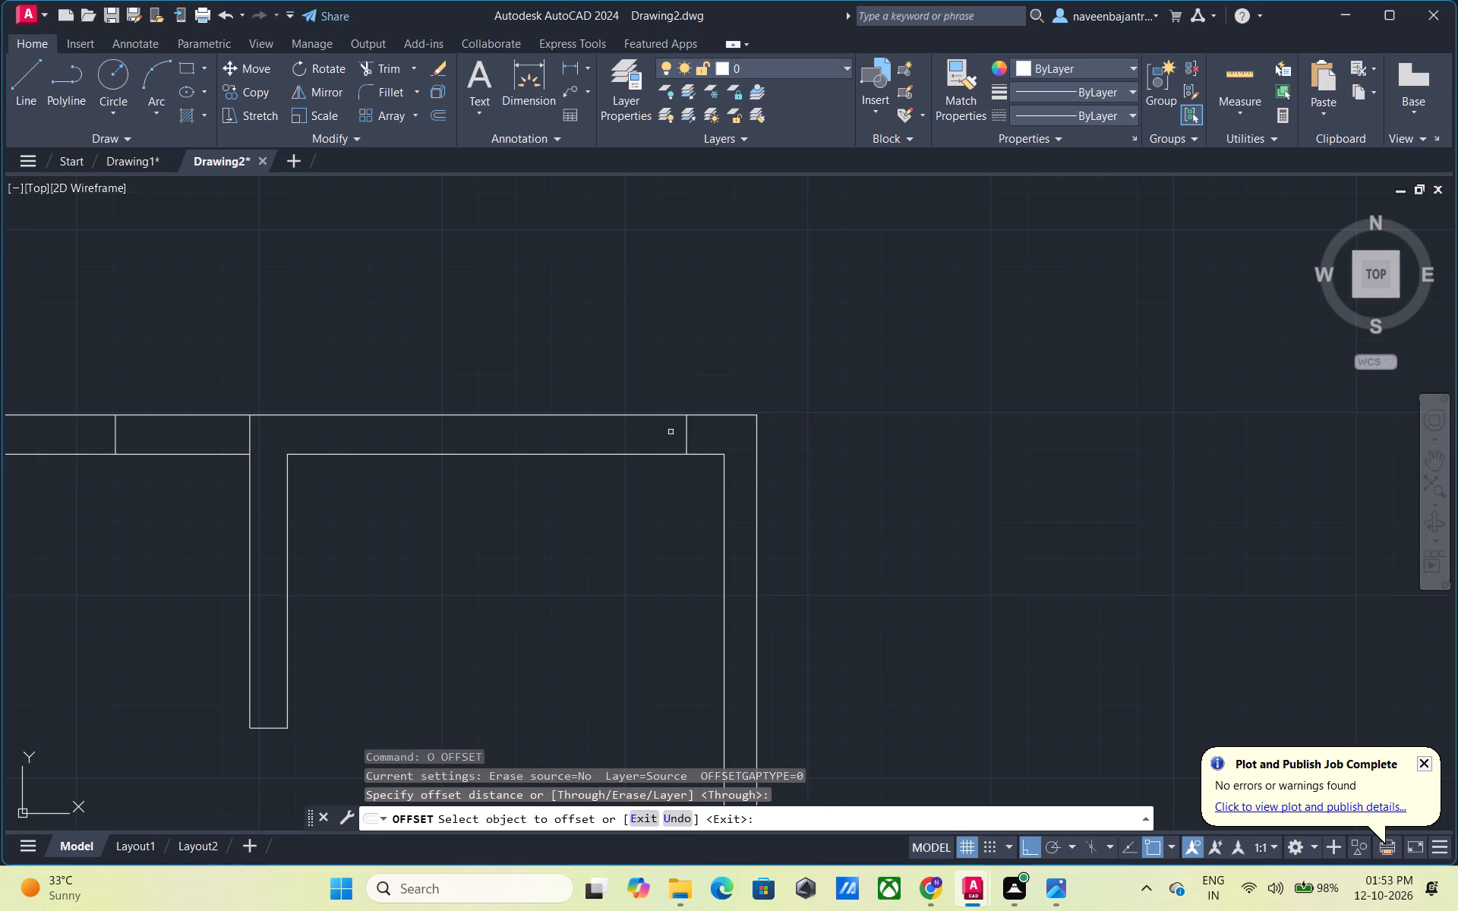
{"action": "left_click", "coordinate": [686, 432]}
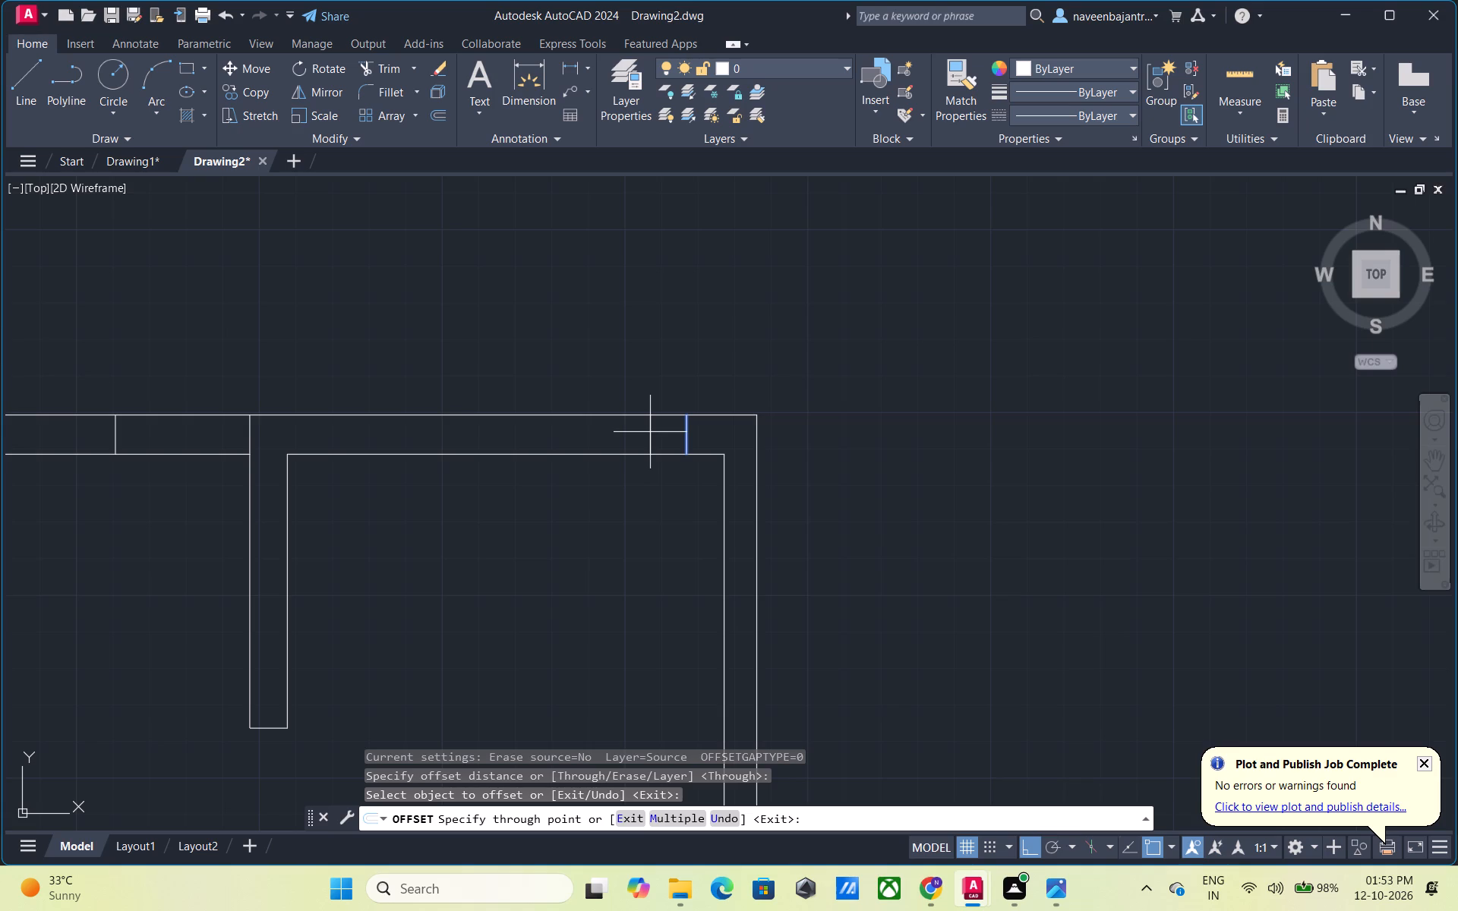
{"action": "type", "text": "4'"}
{"action": "key", "text": "Return"}
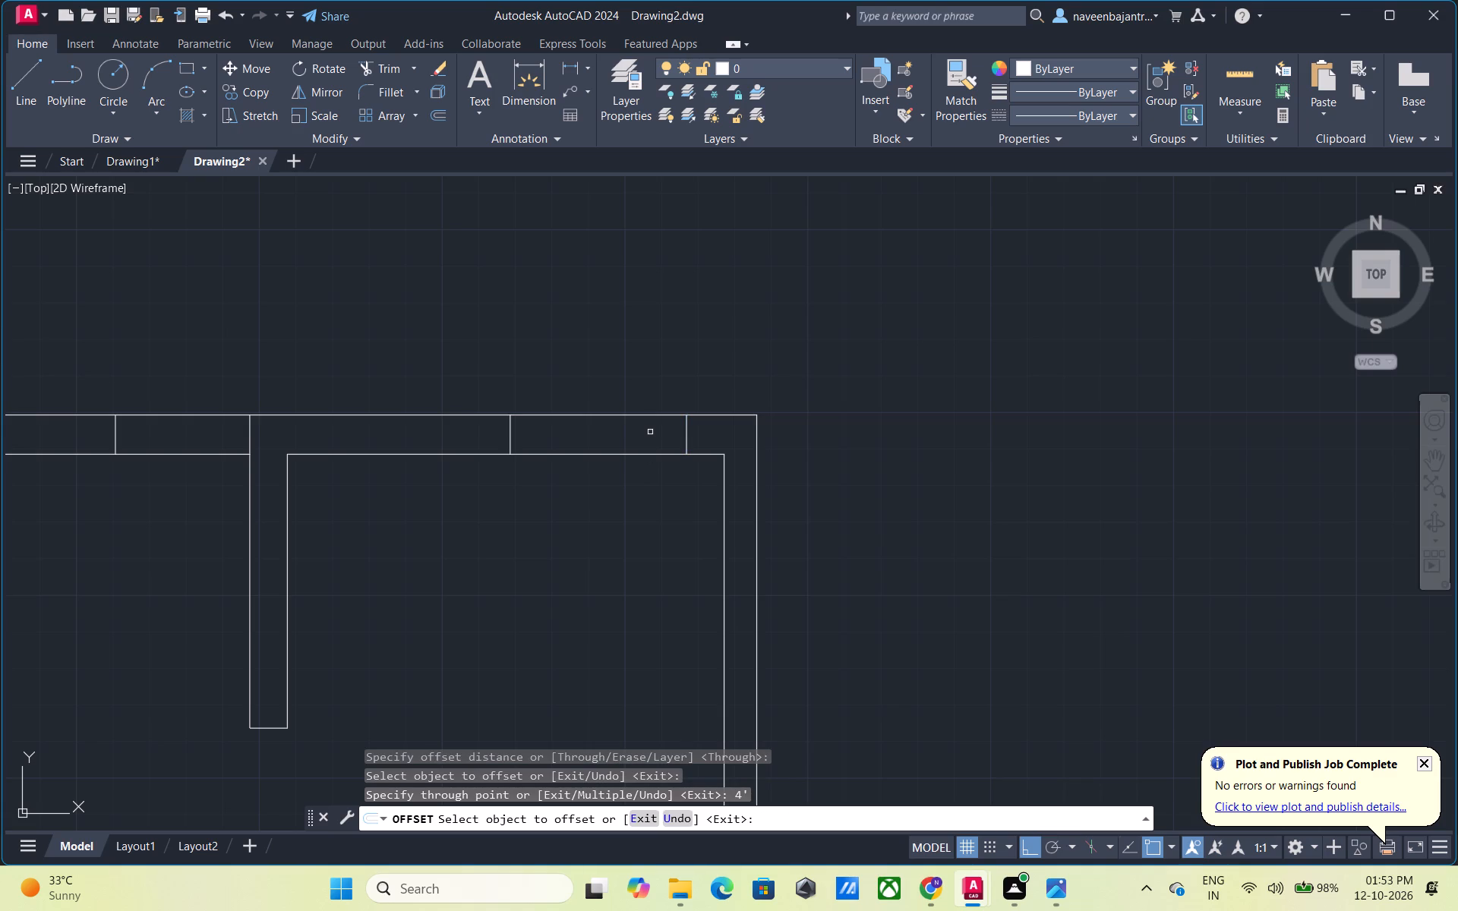
{"action": "key", "text": "Escape"}
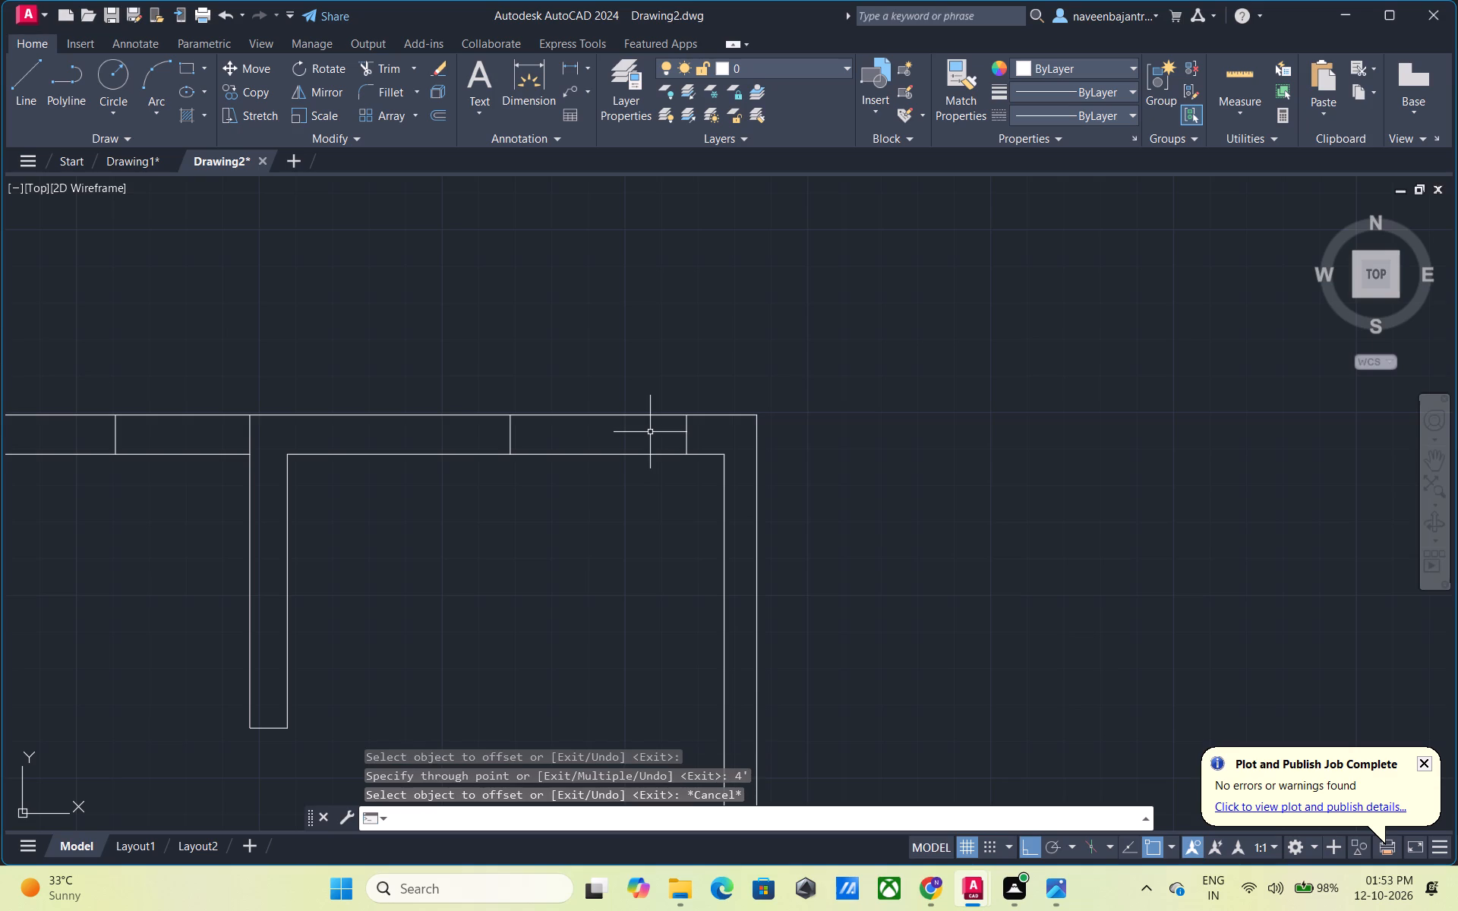
Draw a horizontal line at the top wall's mid-thickness between the two vertical lines spaced 4' apart.
{"action": "type", "text": "L"}
{"action": "key", "text": "space"}
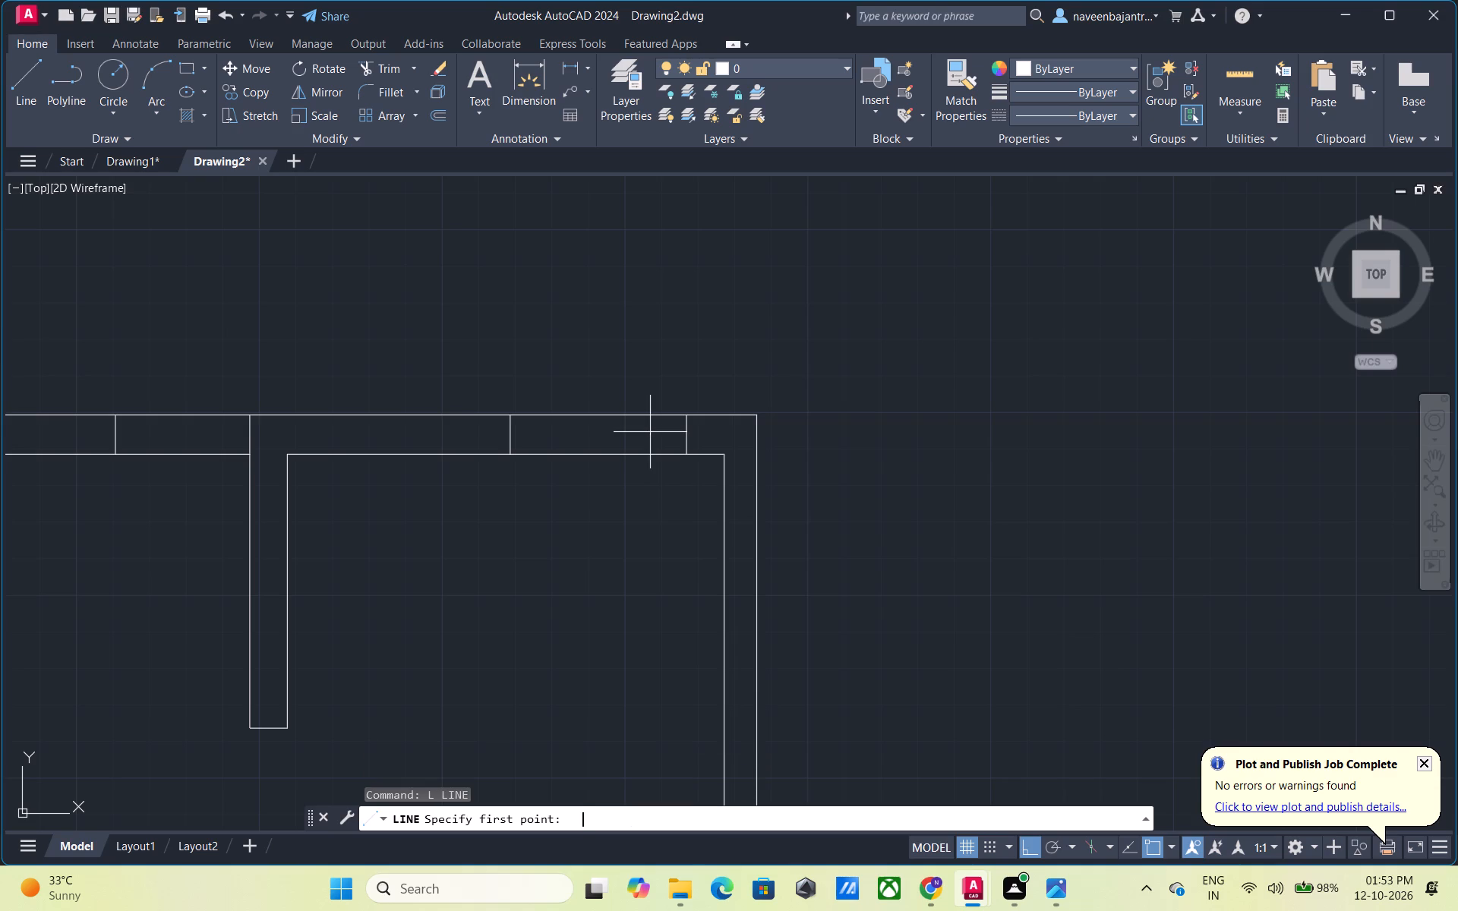
{"action": "left_click", "coordinate": [682, 431]}
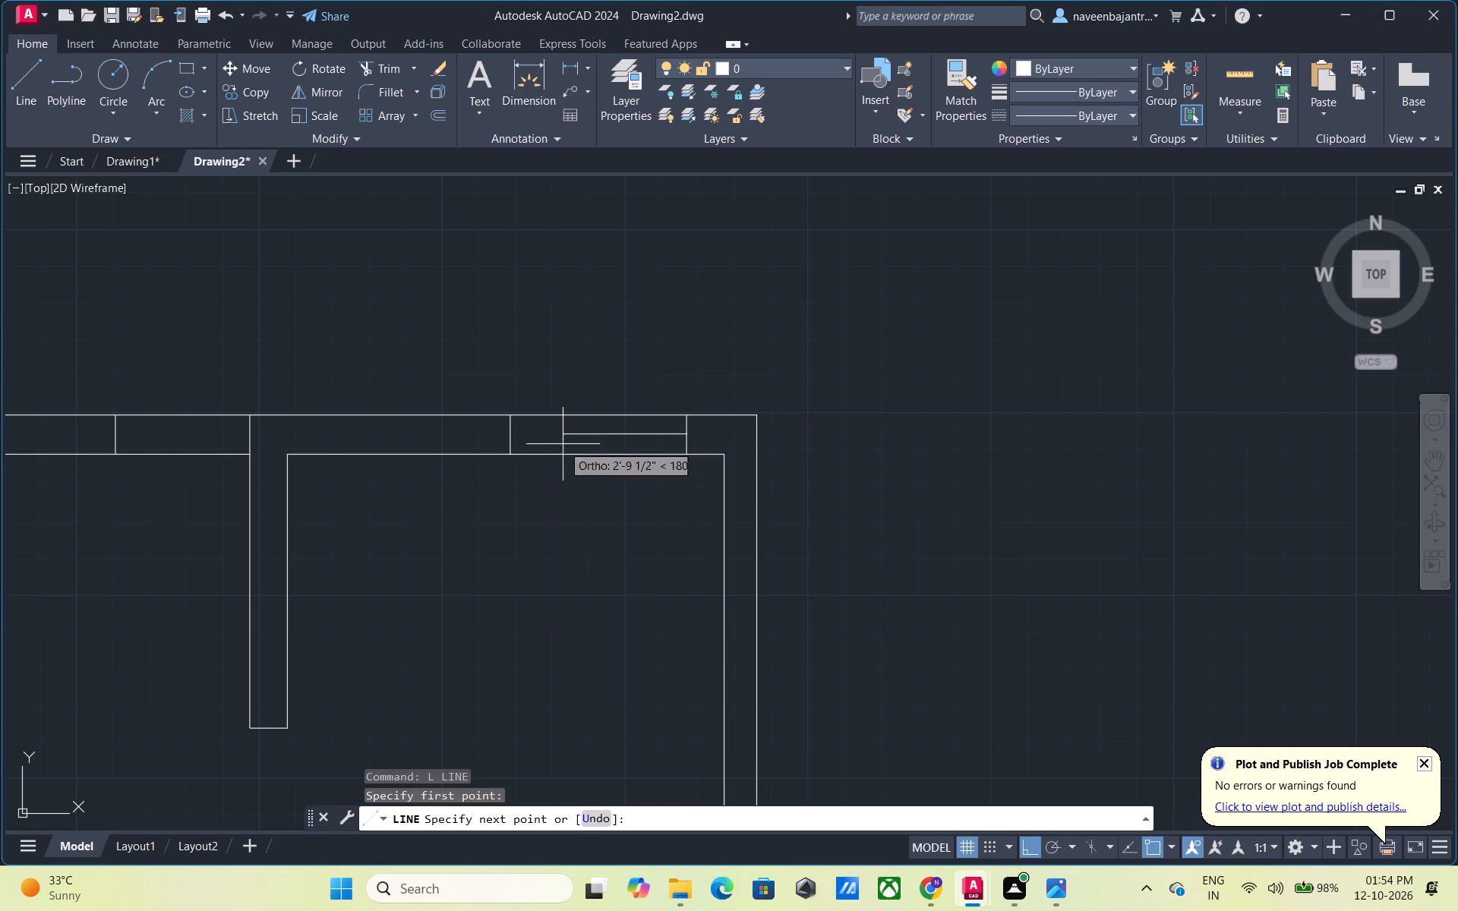
{"action": "left_click", "coordinate": [513, 437]}
{"action": "key", "text": "Escape"}
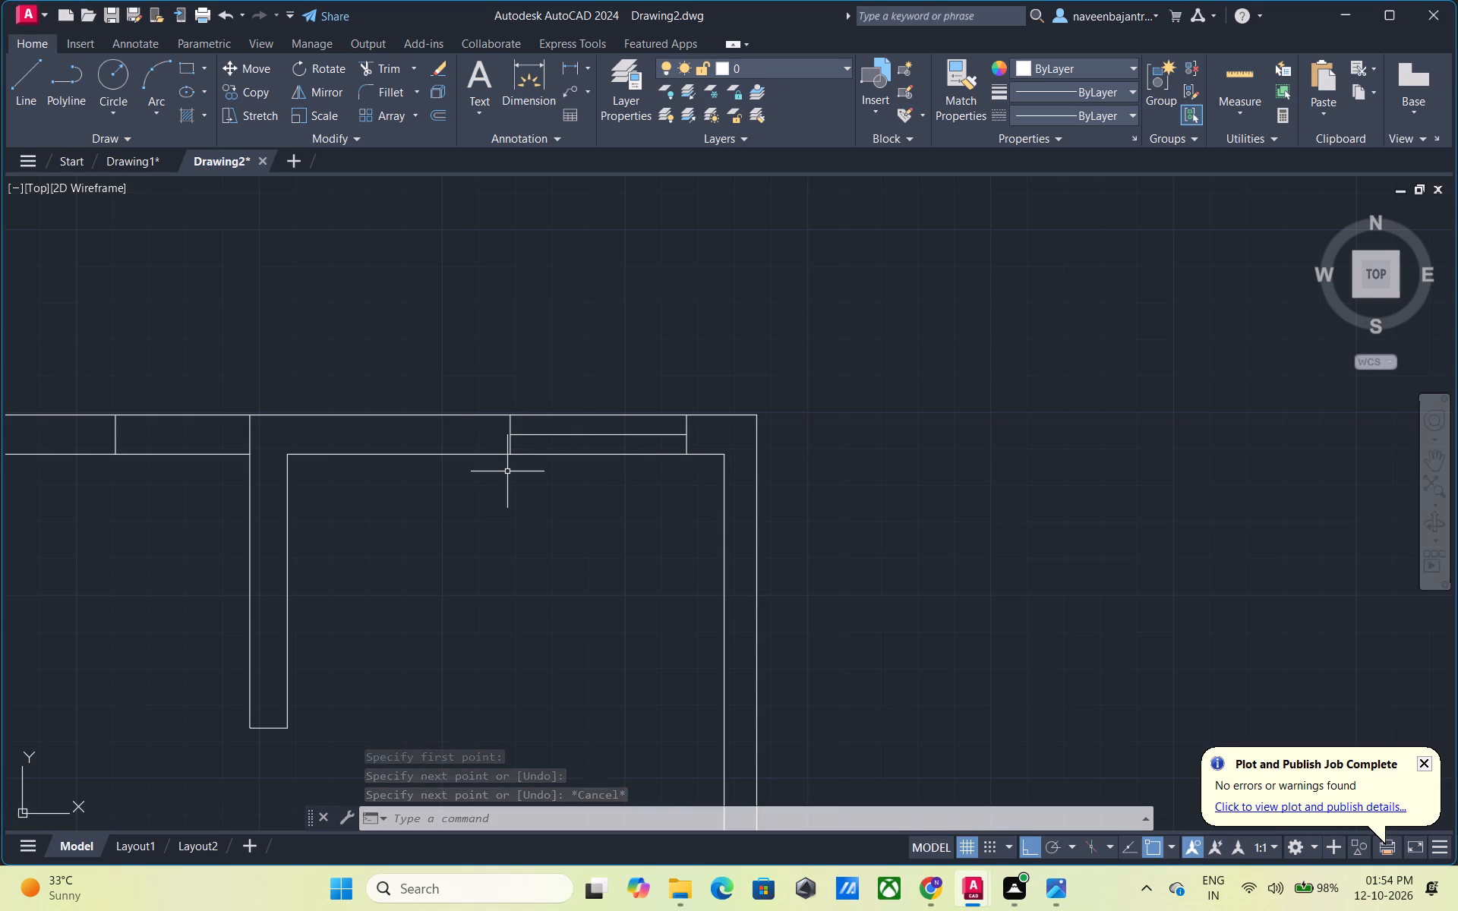
Offset each end line of the 4' window opening 10" inward.
{"action": "scroll", "coordinate": [507, 471], "scroll_direction": "up", "scroll_amount": 2}
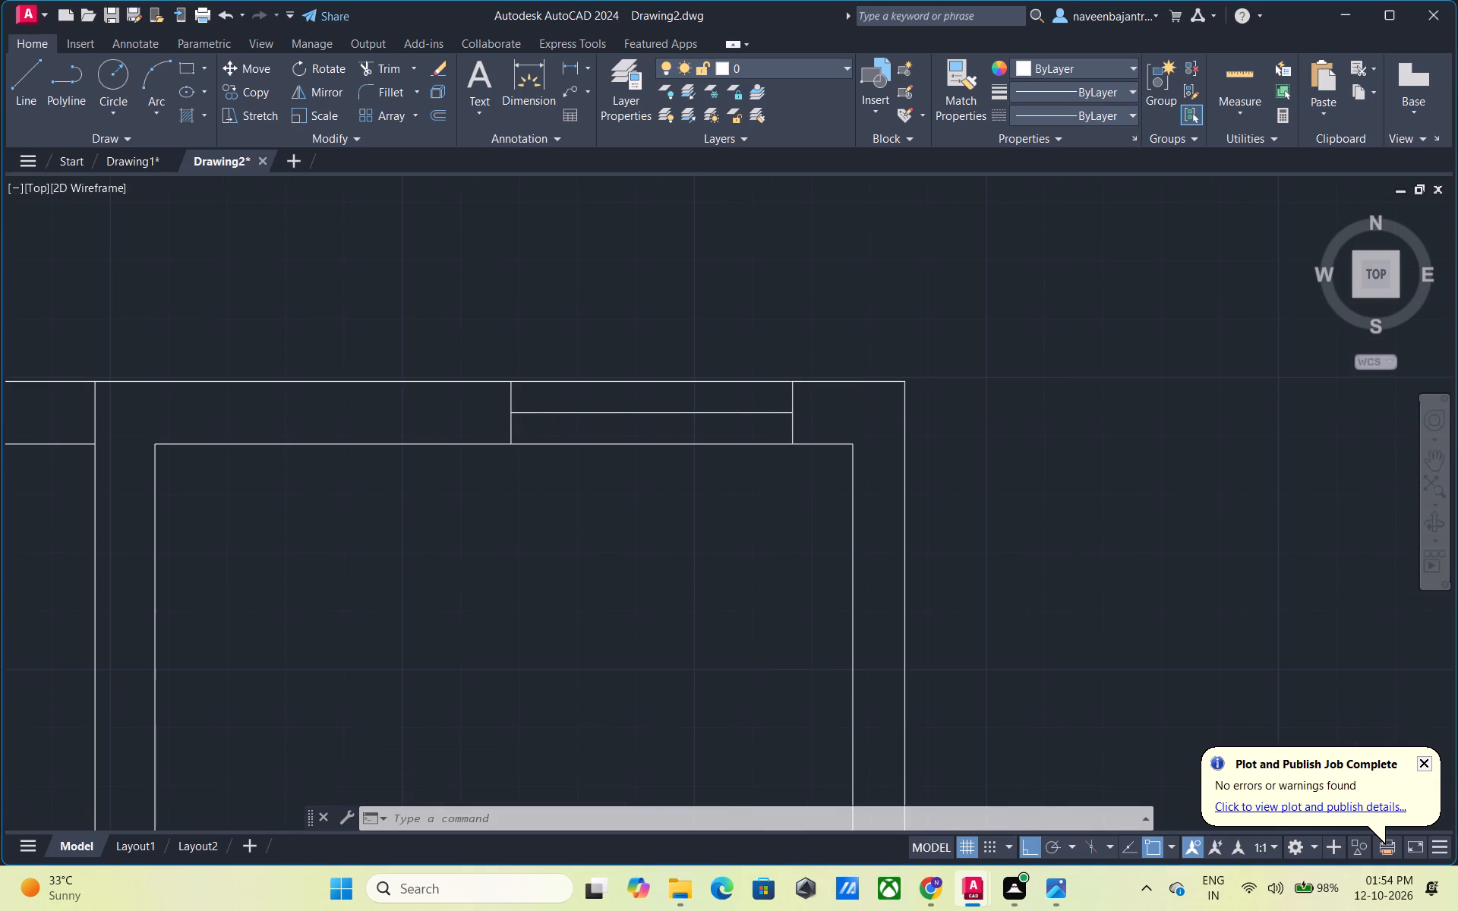
{"action": "key", "text": "Escape"}
{"action": "type", "text": "O"}
{"action": "key", "text": "space"}
{"action": "key", "text": "space"}
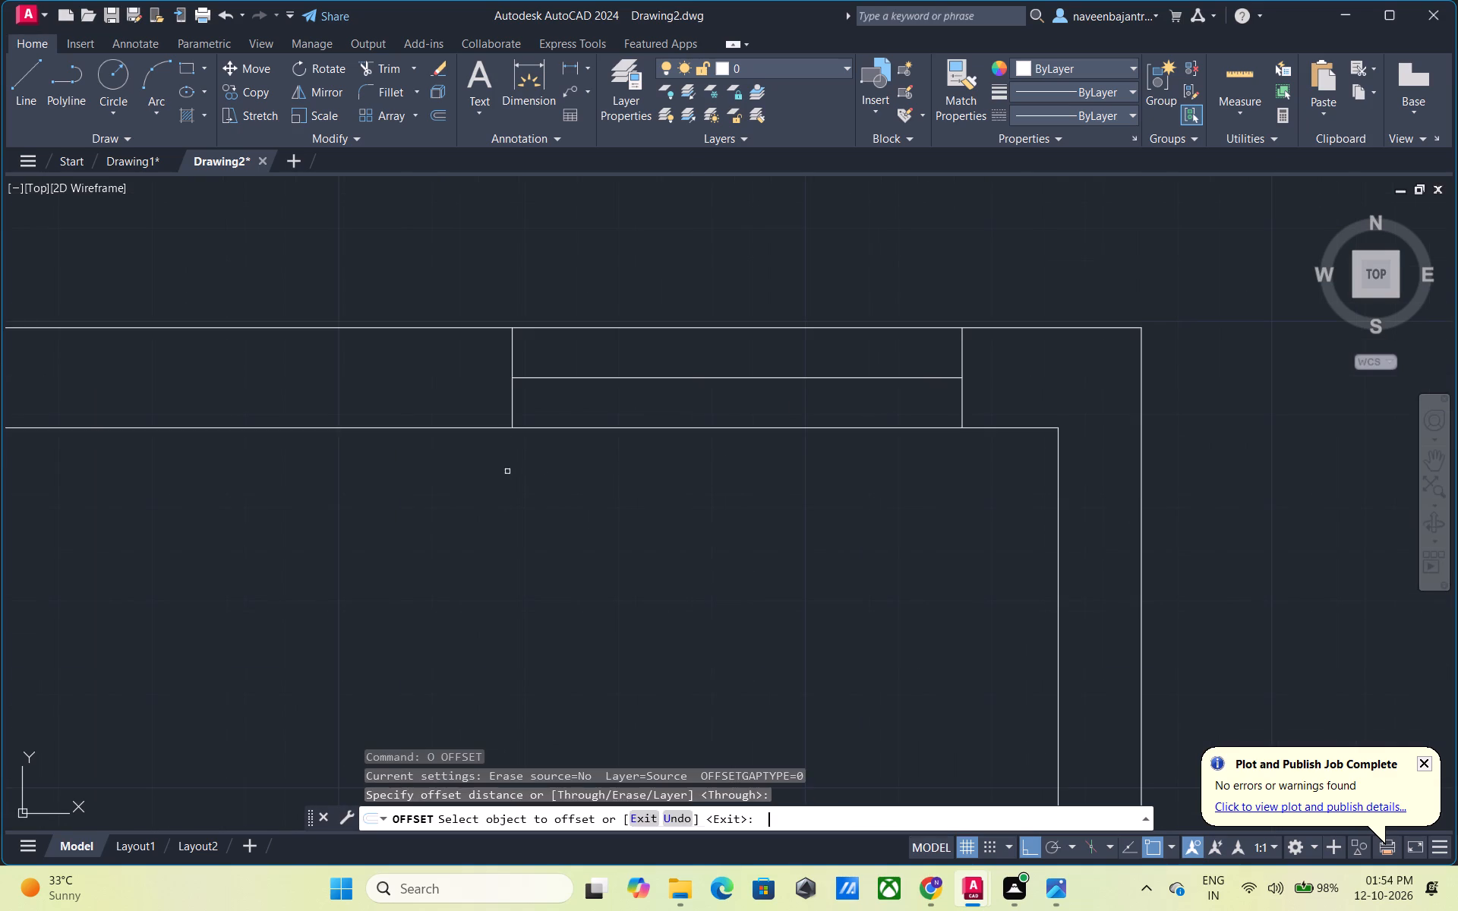
{"action": "left_click", "coordinate": [512, 362]}
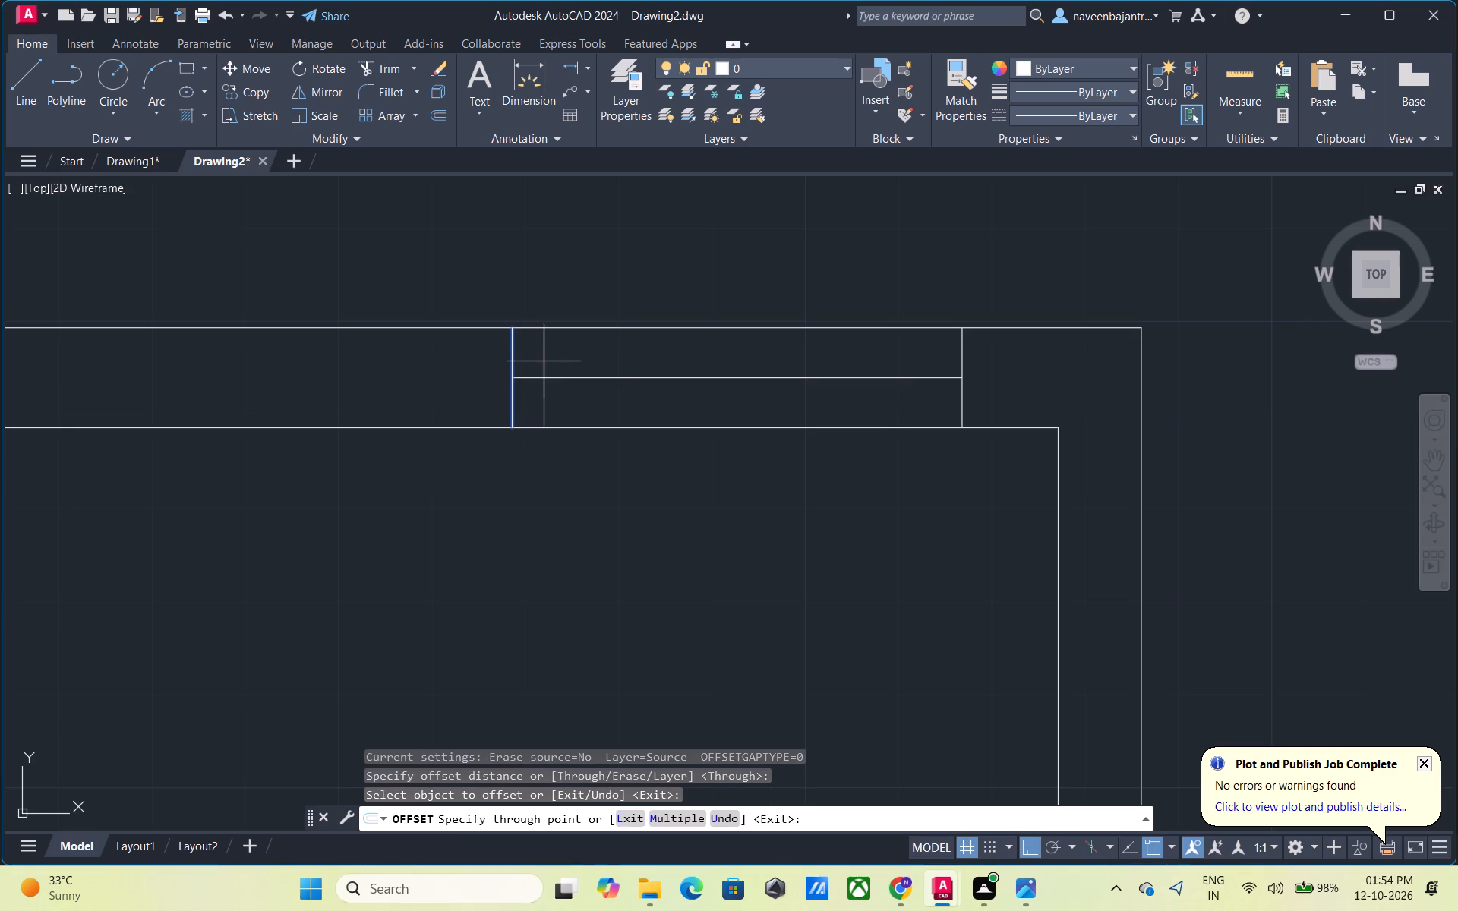
{"action": "type", "text": "10"}
{"action": "key", "text": "shift+quotedbl"}
{"action": "key", "text": "Return"}
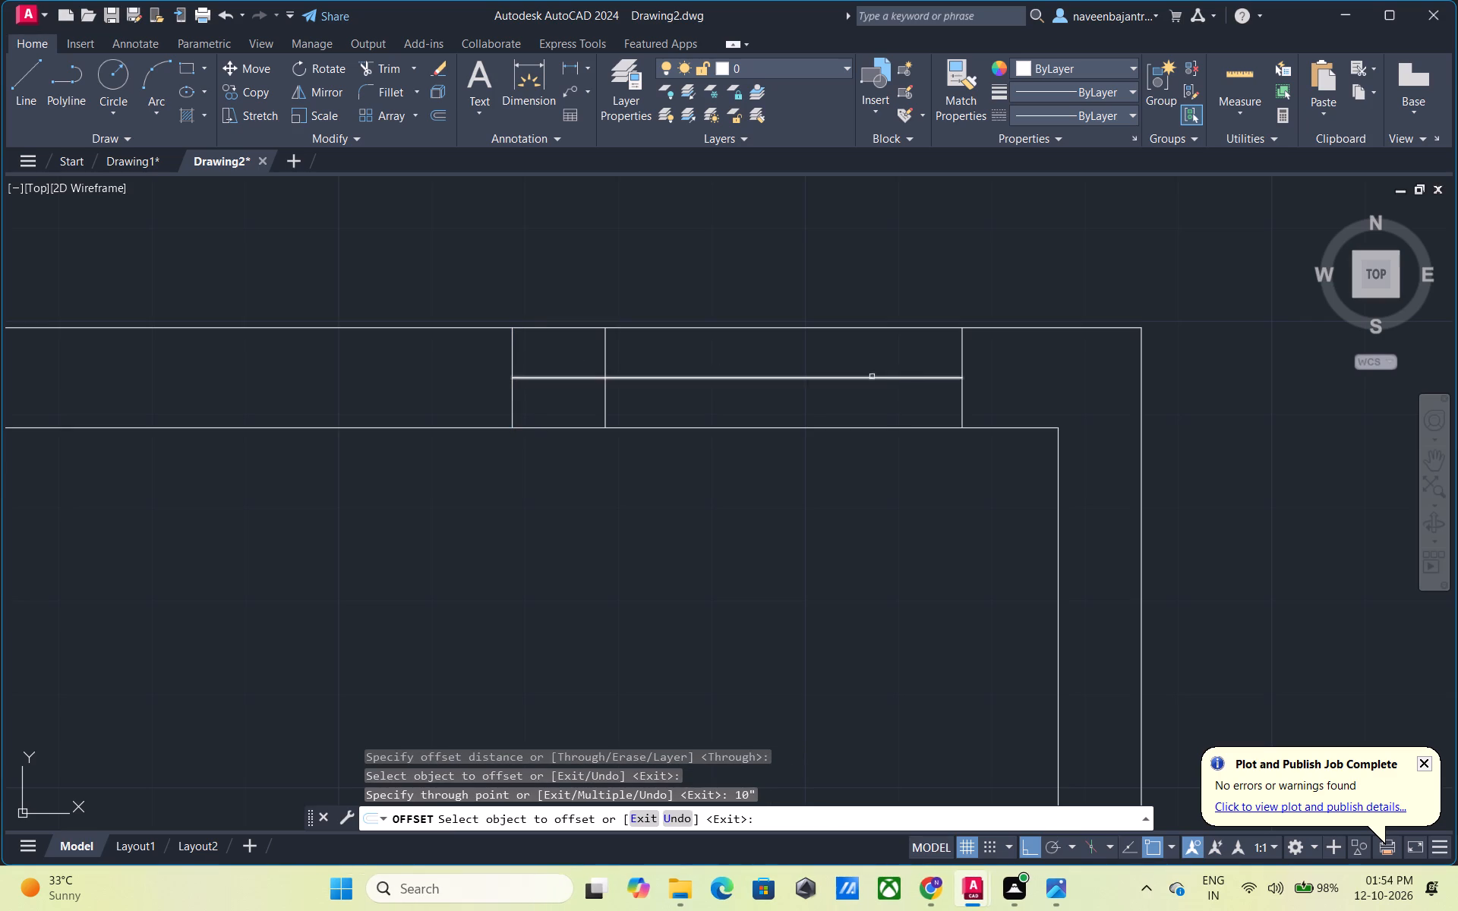
{"action": "left_click", "coordinate": [964, 361]}
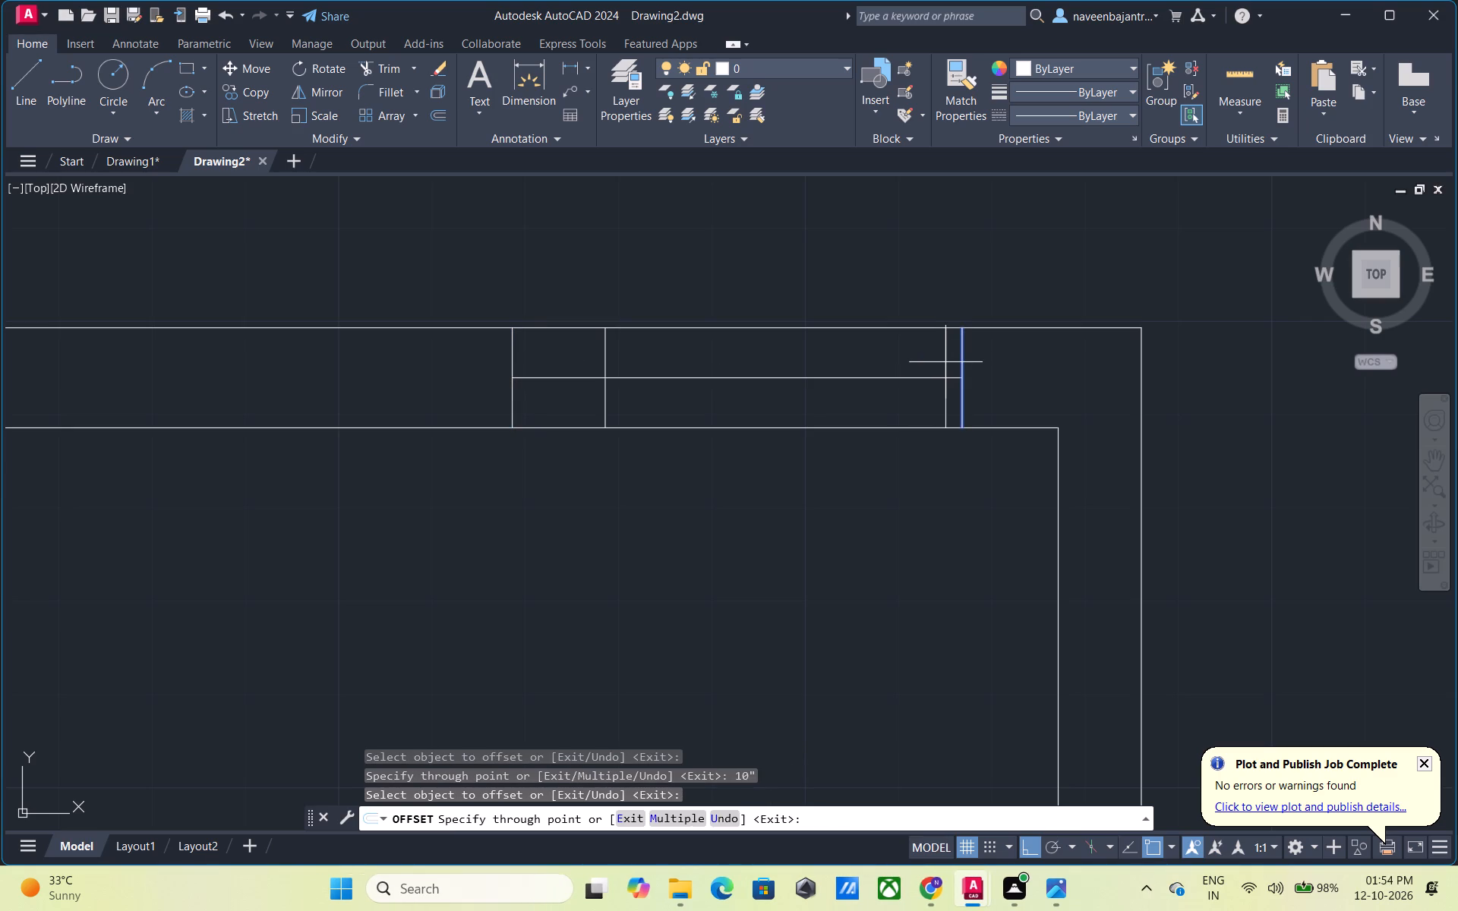
{"action": "type", "text": "10\""}
{"action": "key", "text": "Return"}
{"action": "key", "text": "Escape"}
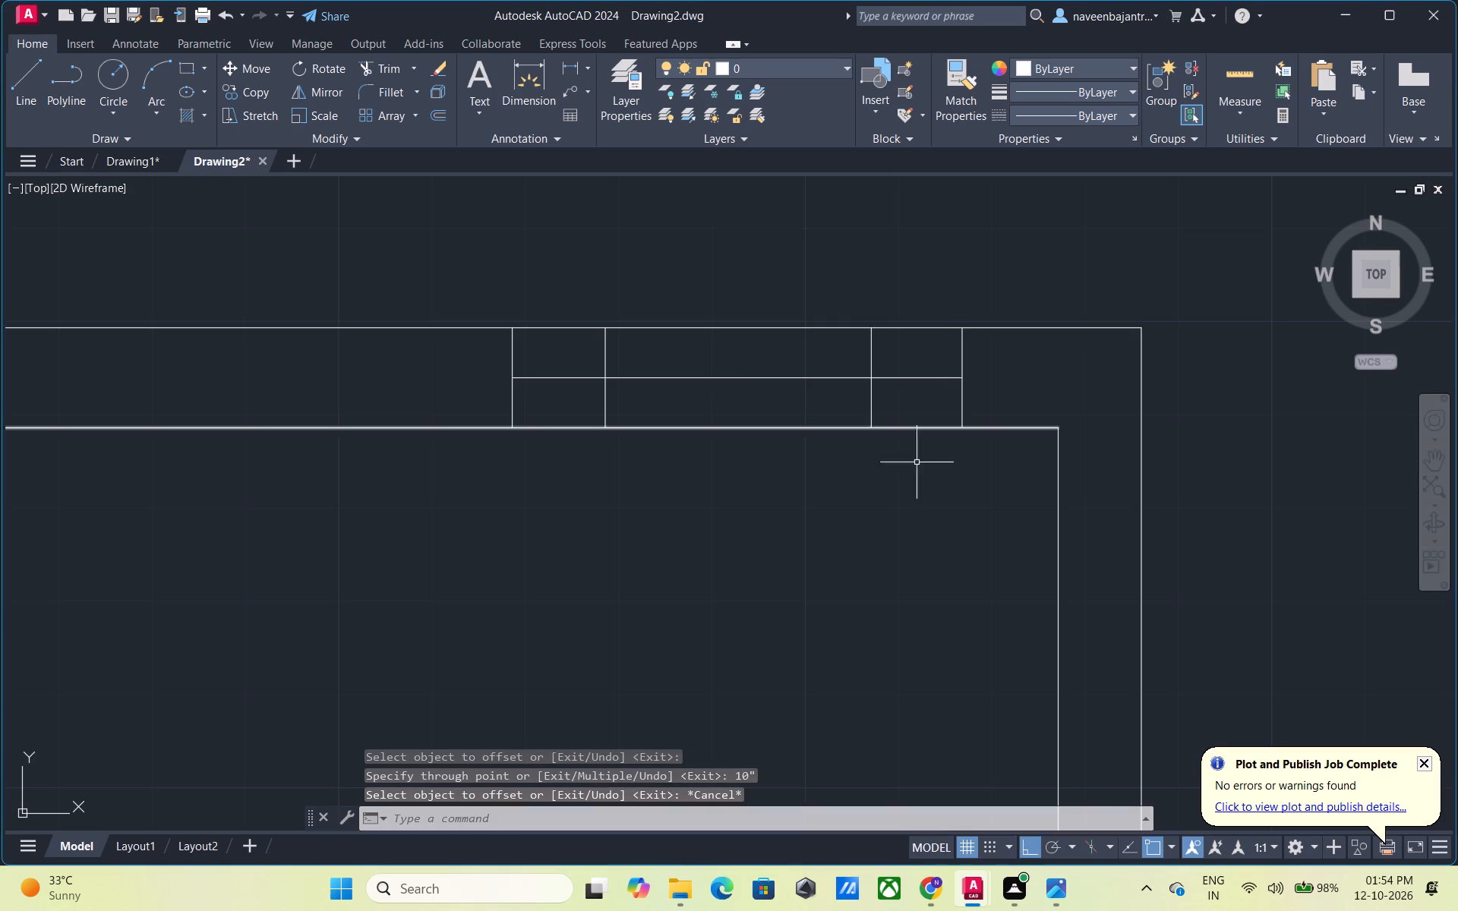
Draw a horizontal line across the right outer wall from the midpoint of the top right room's inner wall edge, past the outer edge.
{"action": "scroll", "coordinate": [914, 509], "scroll_direction": "down", "scroll_amount": 4}
{"action": "middle_click_drag", "start_coordinate": [909, 566], "coordinate": [737, 512]}
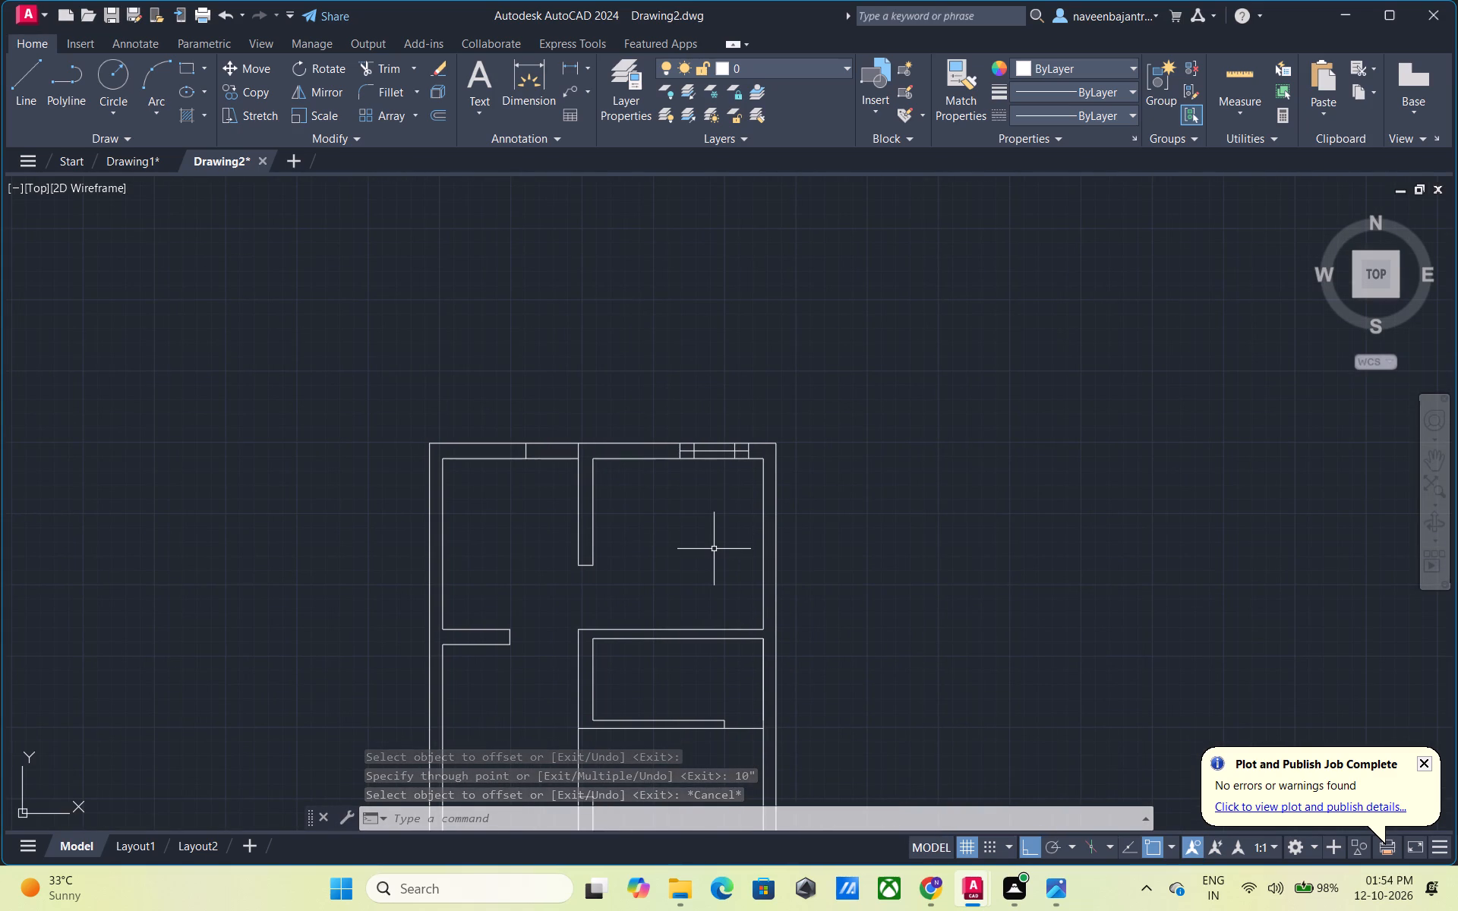
{"action": "middle_click_drag", "start_coordinate": [714, 549], "coordinate": [696, 510]}
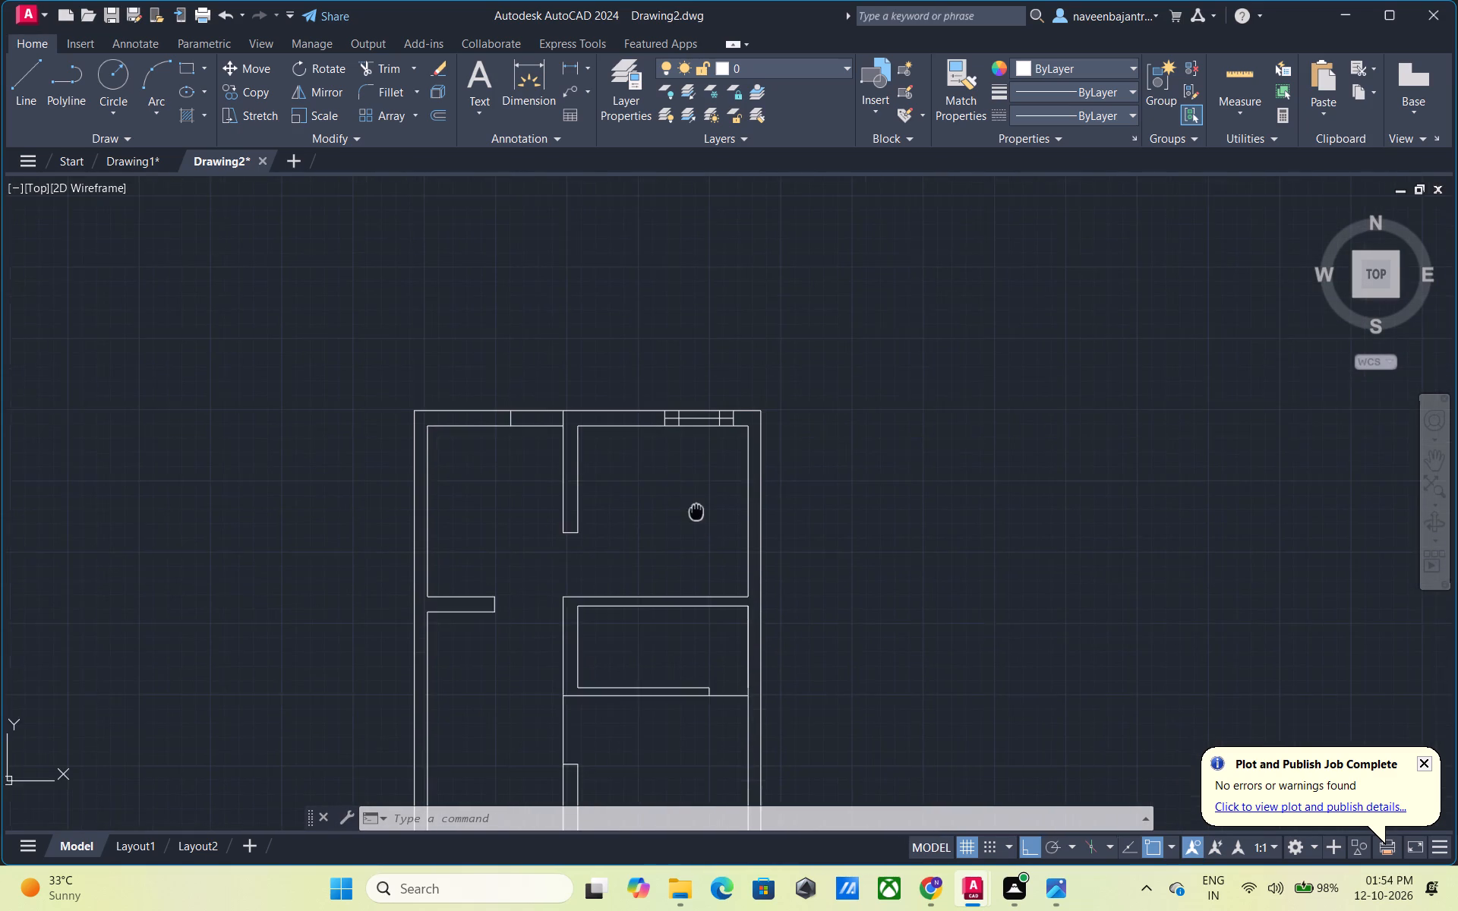
{"action": "middle_click_drag", "start_coordinate": [696, 510], "coordinate": [680, 481]}
{"action": "scroll", "coordinate": [680, 479], "scroll_direction": "up", "scroll_amount": 2}
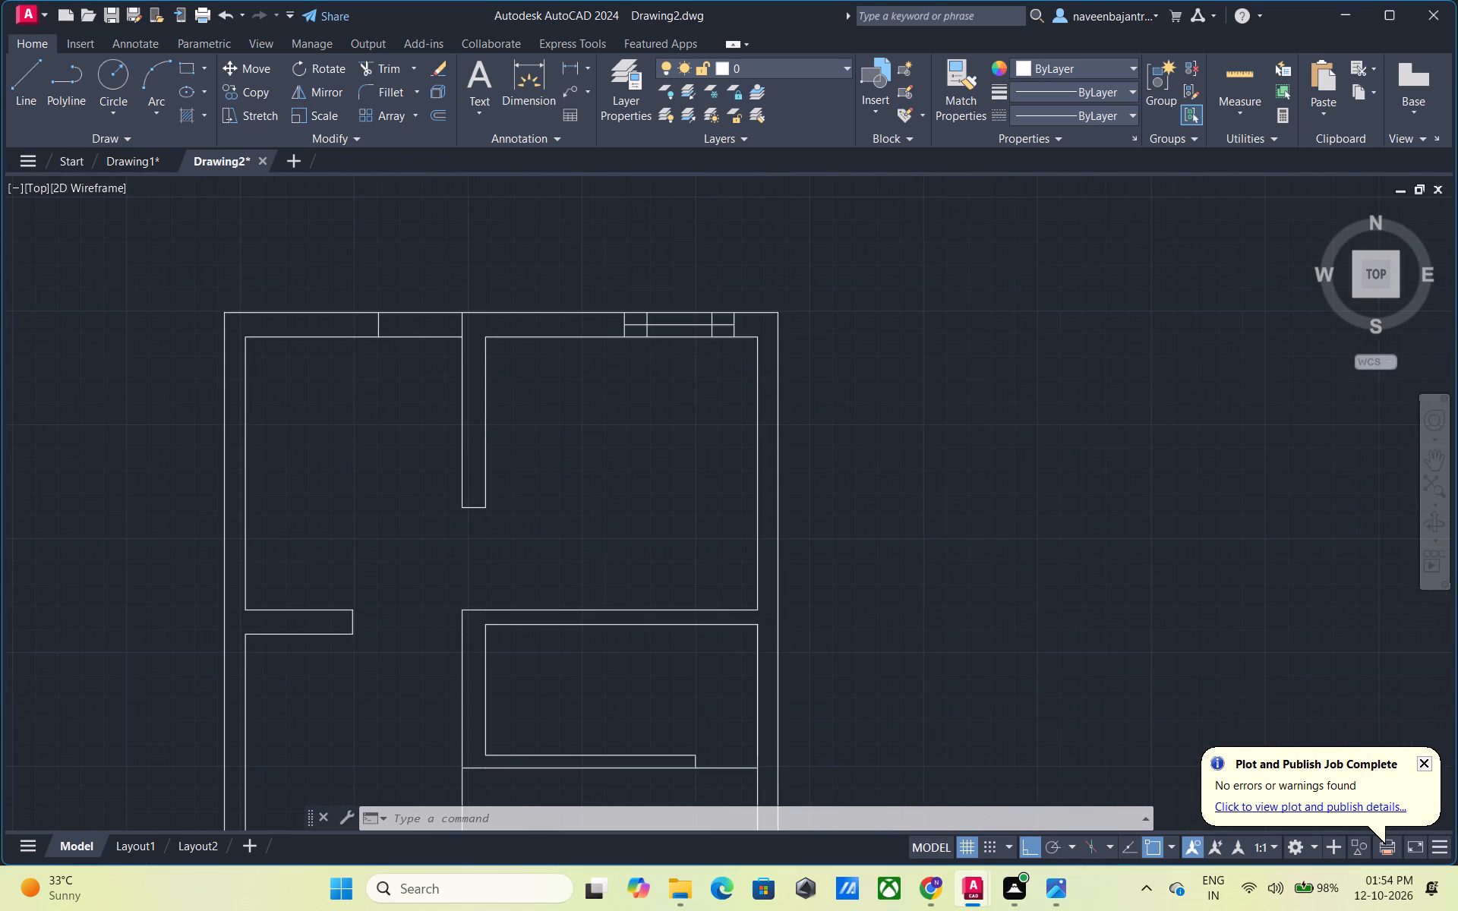
{"action": "key", "text": "Escape"}
{"action": "type", "text": "L"}
{"action": "key", "text": "space"}
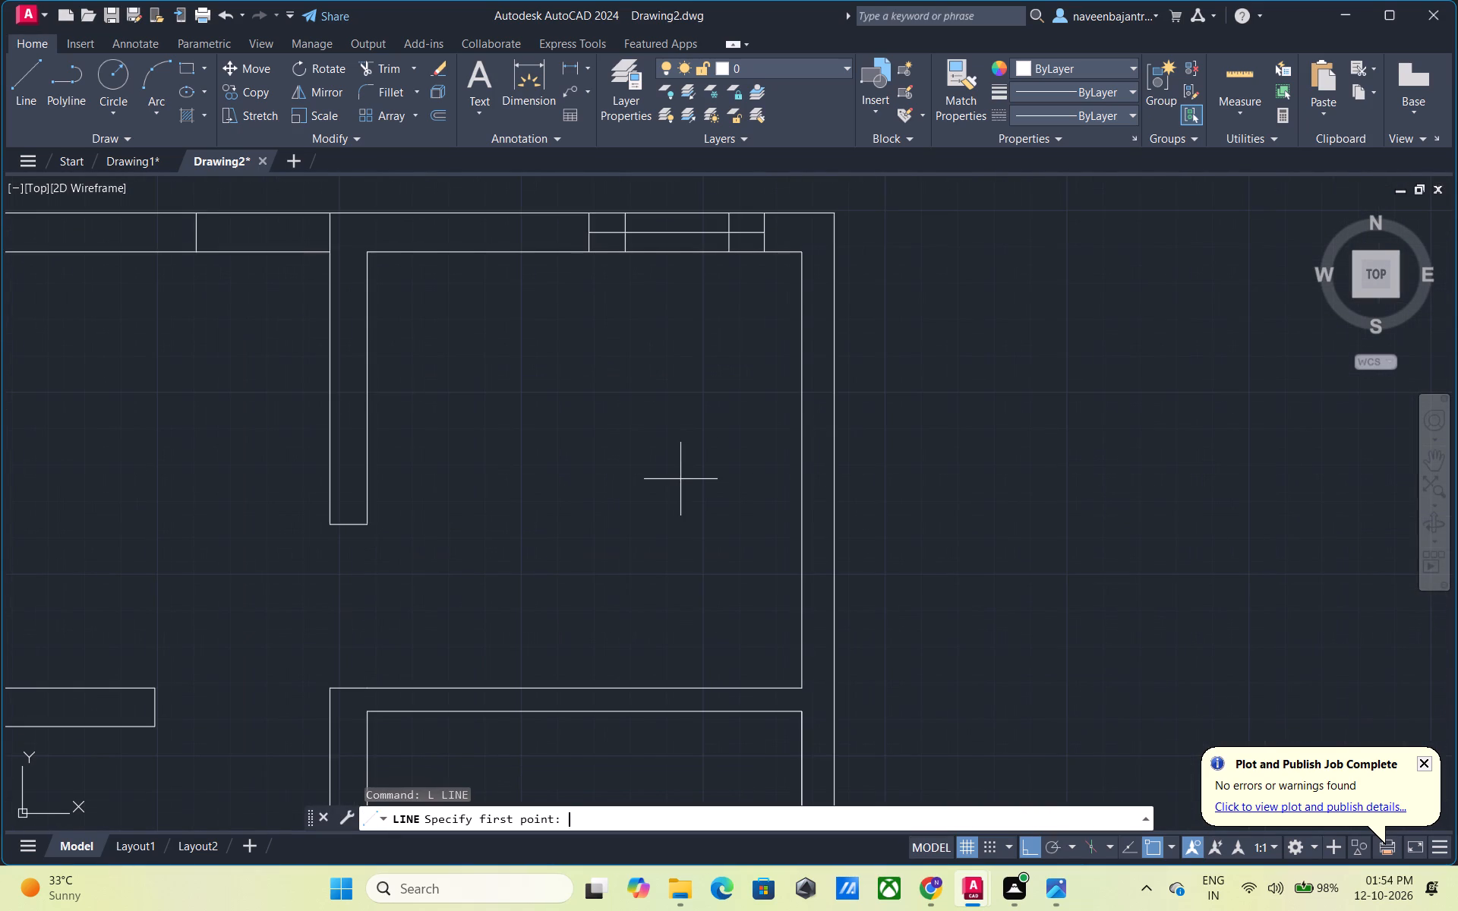
{"action": "left_click", "coordinate": [805, 468]}
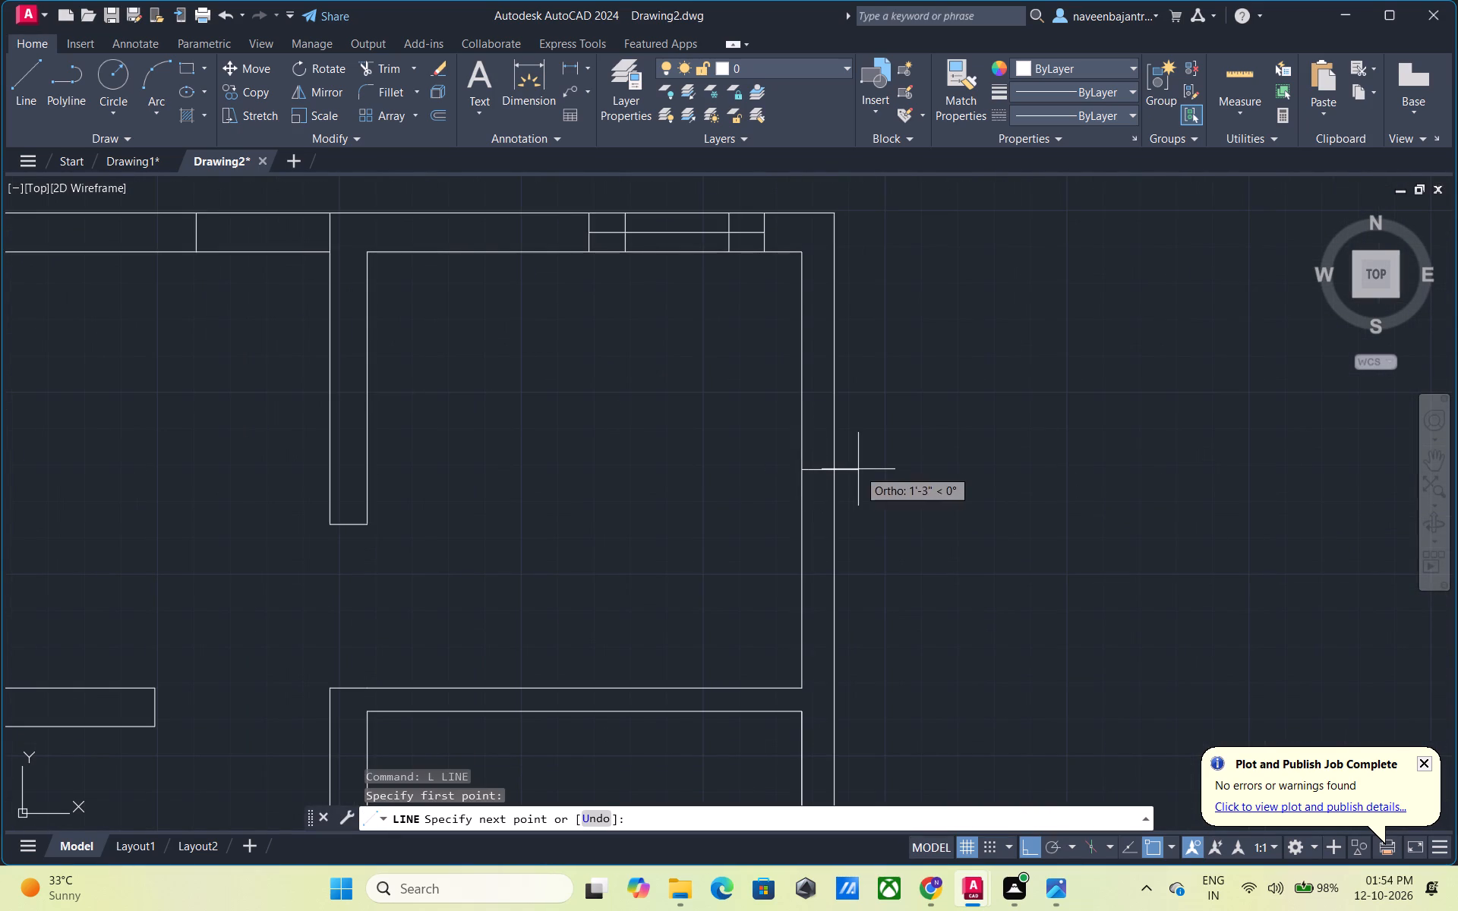
{"action": "left_click", "coordinate": [858, 469]}
{"action": "key", "text": "Escape"}
Trim the new horizontal line's overhang beyond the right wall's outer edge.
{"action": "type", "text": "TR"}
{"action": "key", "text": "space"}
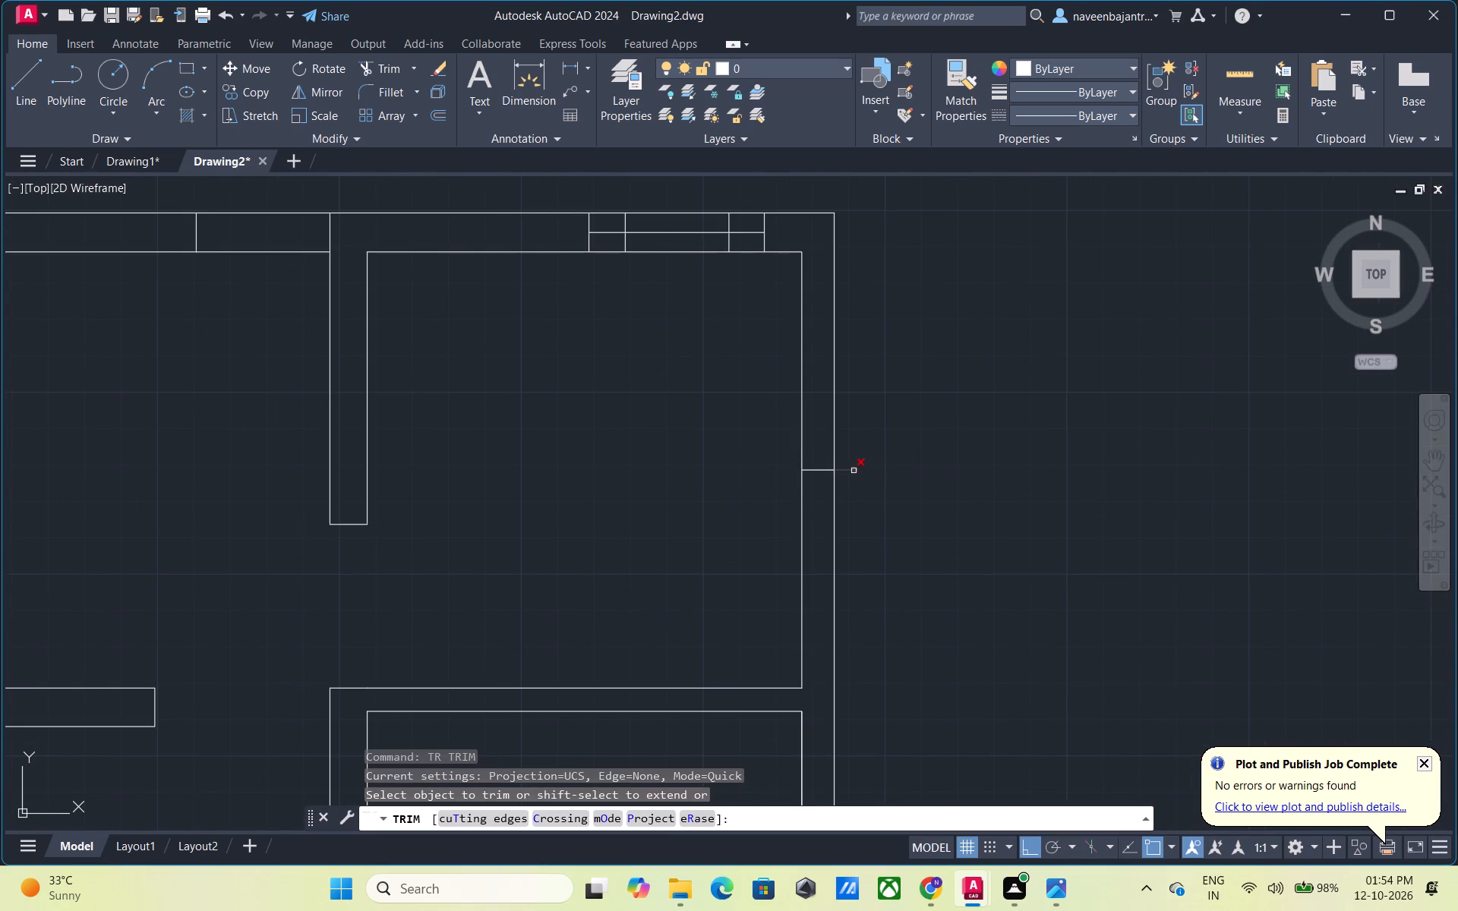
{"action": "left_click", "coordinate": [854, 471]}
{"action": "key", "text": "Escape"}
Offset the trimmed midpoint line 2' upward and 2' downward within the right wall.
{"action": "type", "text": "O"}
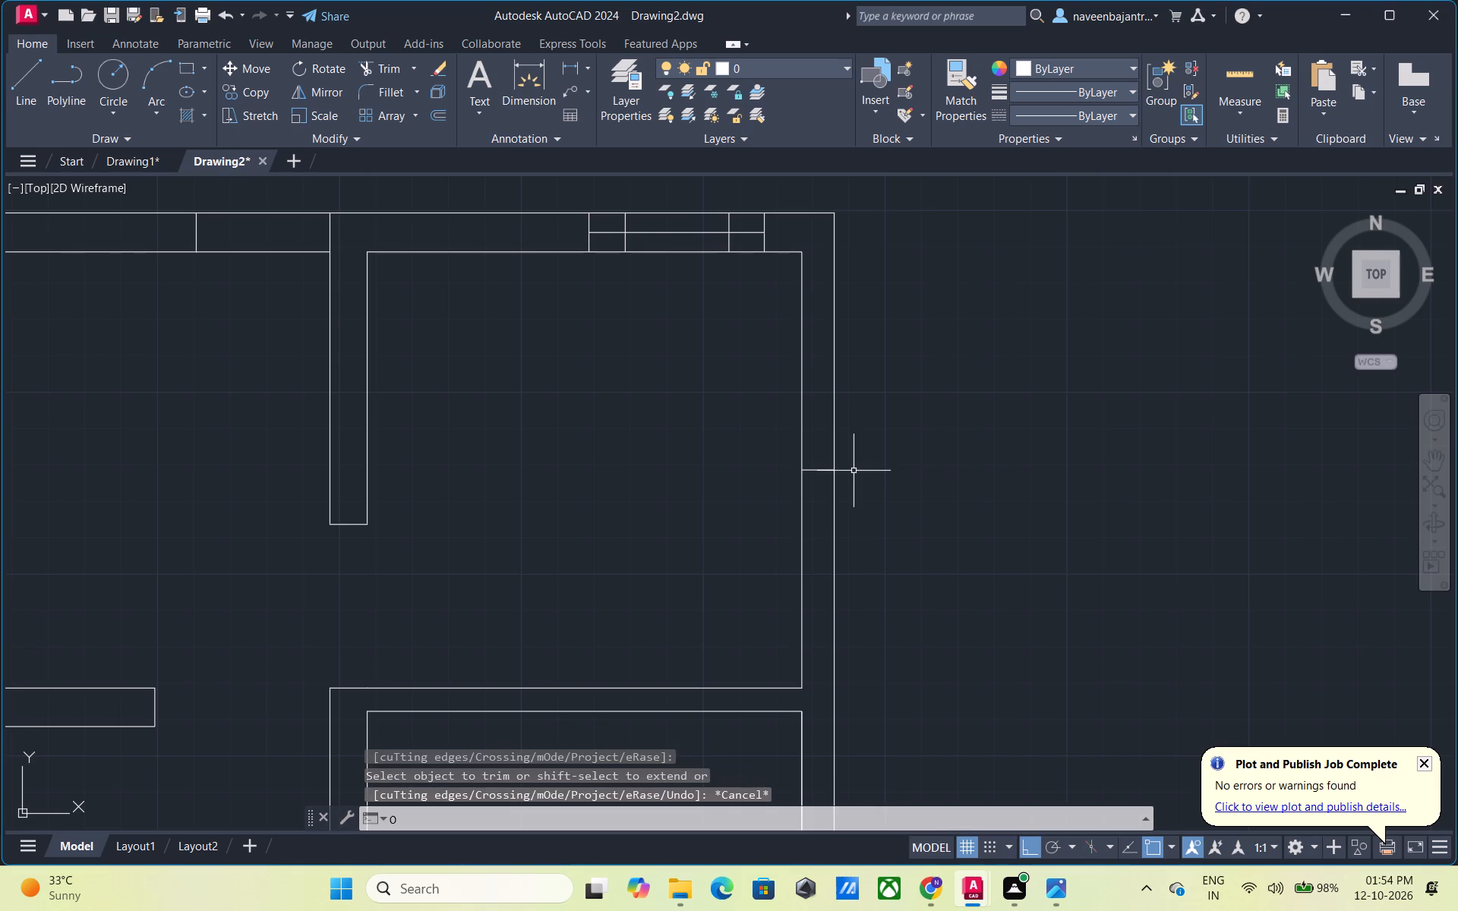
{"action": "key", "text": "space"}
{"action": "key", "text": "space"}
{"action": "left_click", "coordinate": [817, 471]}
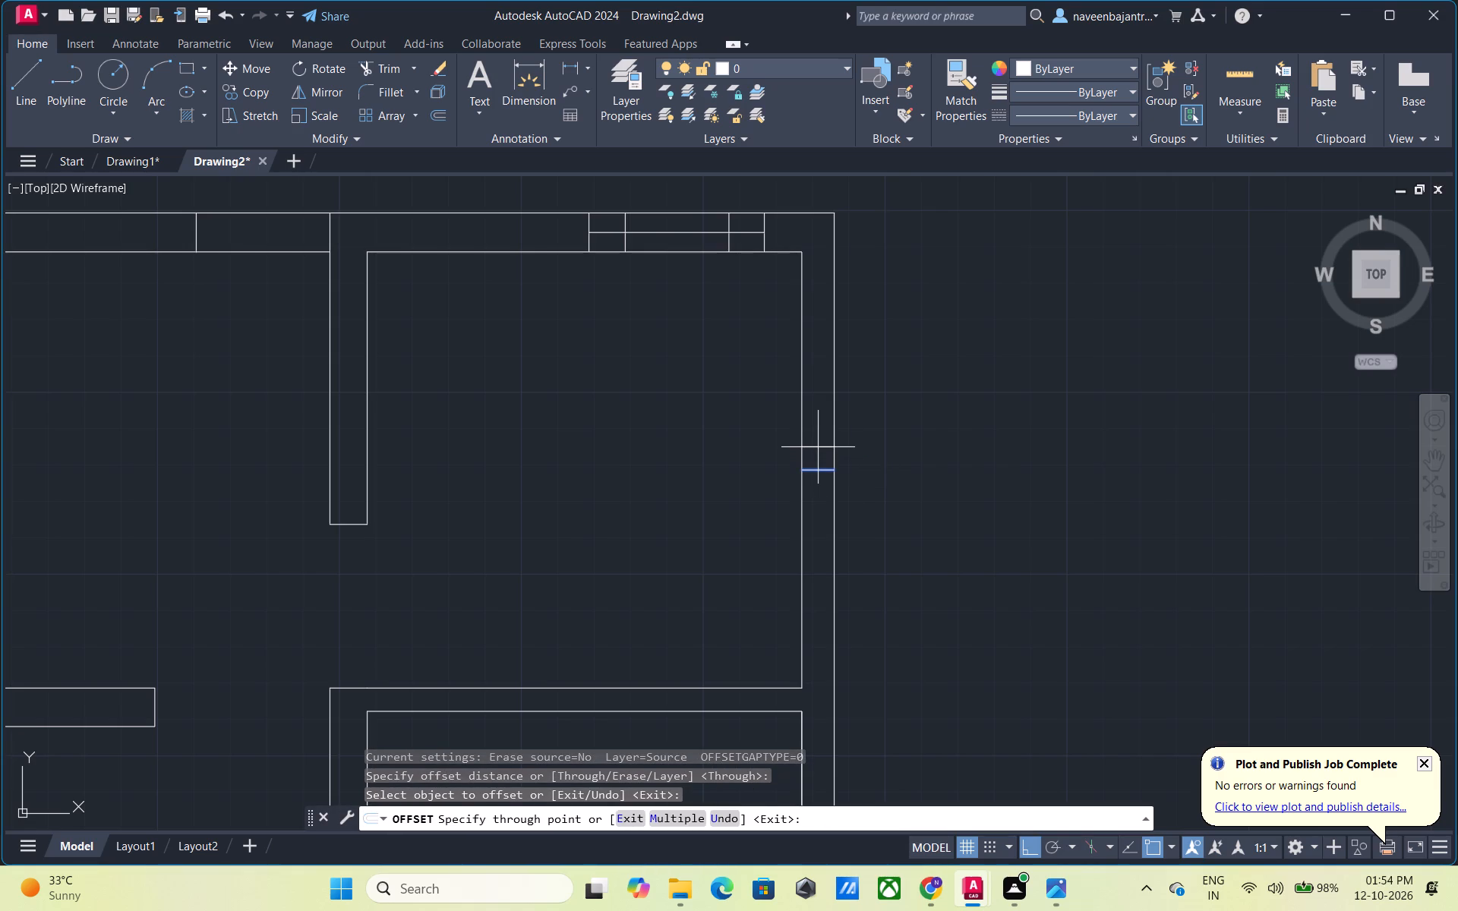
{"action": "type", "text": "2'"}
{"action": "key", "text": "Return"}
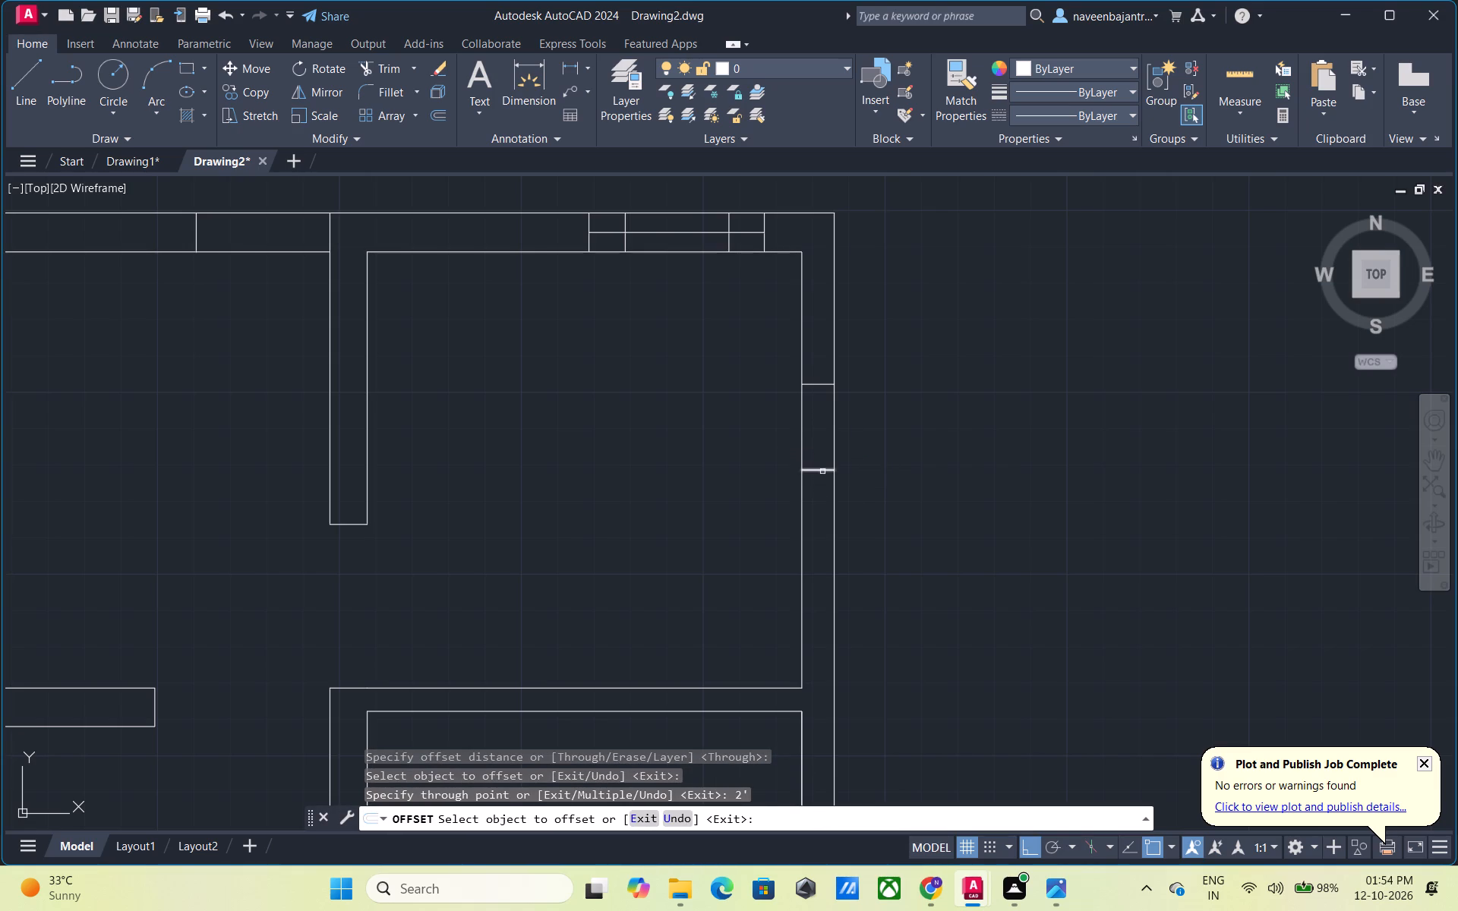
{"action": "left_click", "coordinate": [822, 471]}
{"action": "type", "text": "2'"}
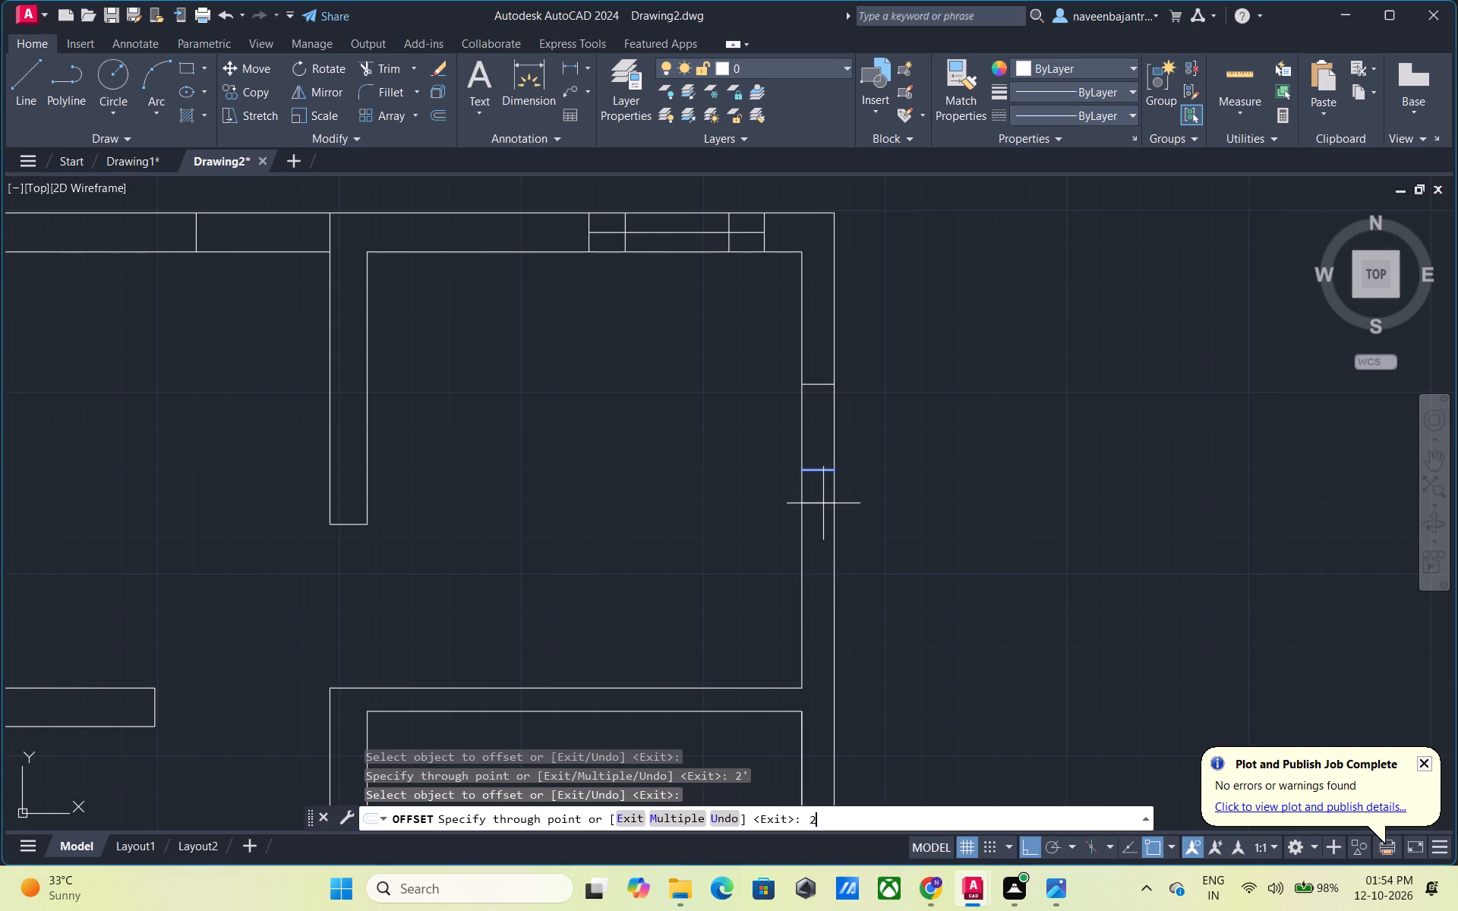
{"action": "key", "text": "Return"}
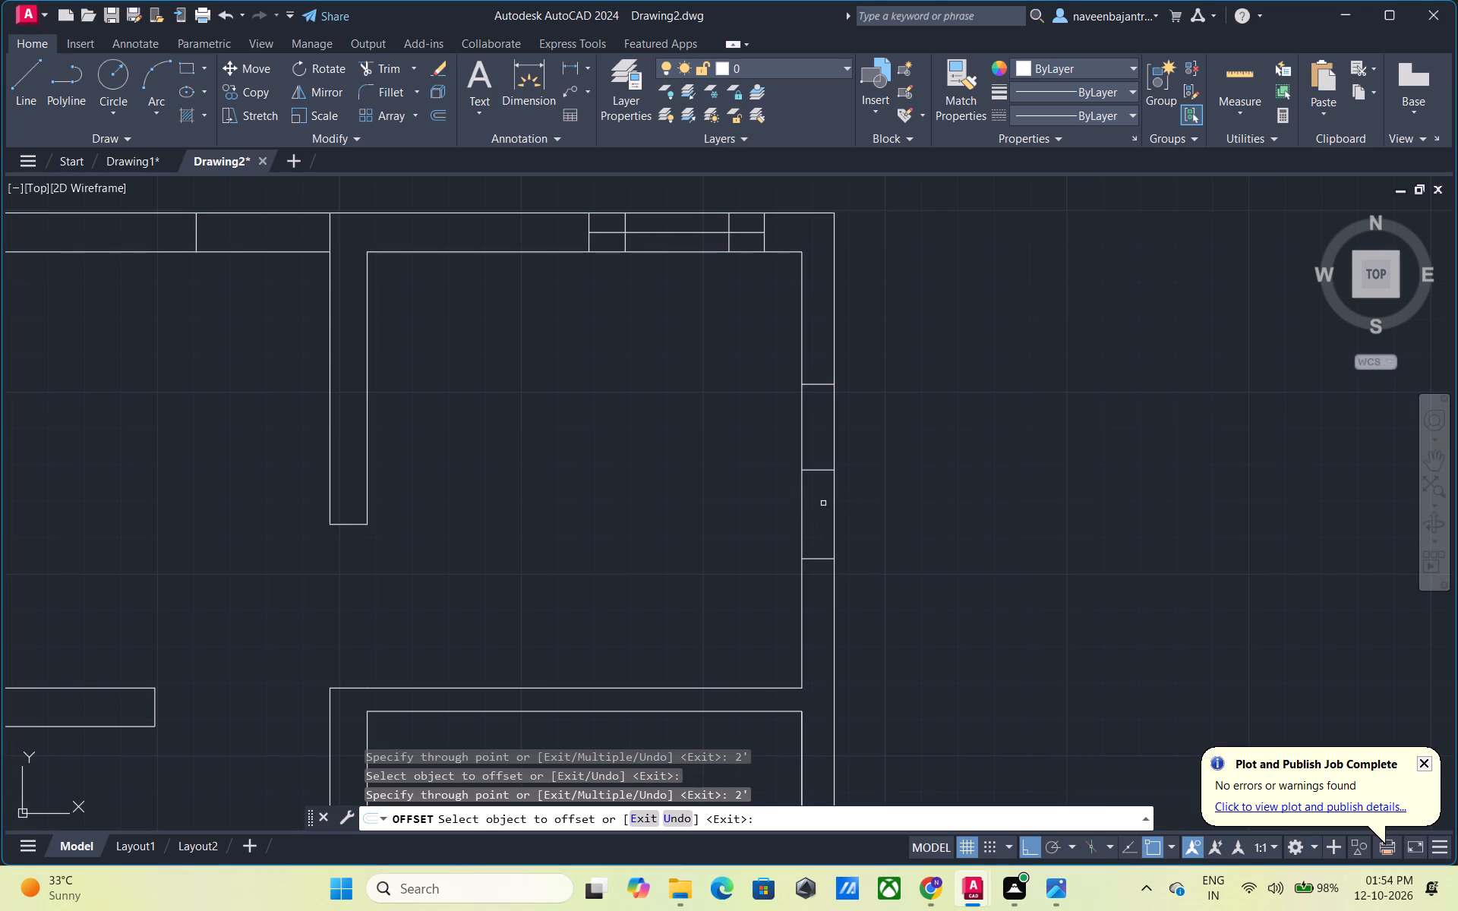
{"action": "key", "text": "Escape"}
Remove the midpoint line between the two offset lines in the right wall using Trim.
{"action": "type", "text": "TR"}
{"action": "key", "text": "space"}
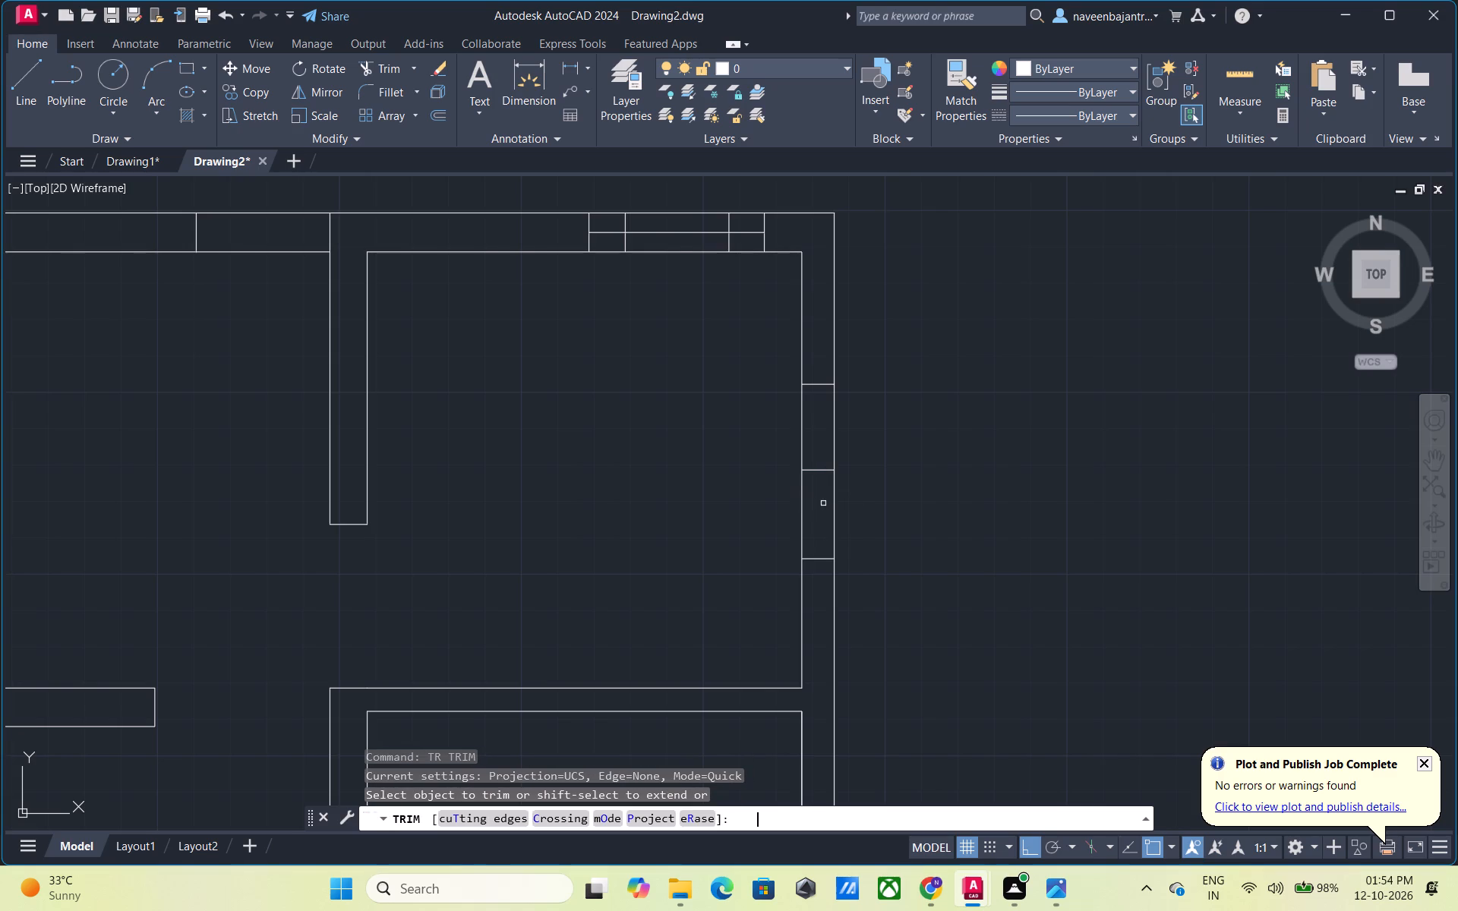
{"action": "left_click", "coordinate": [818, 469]}
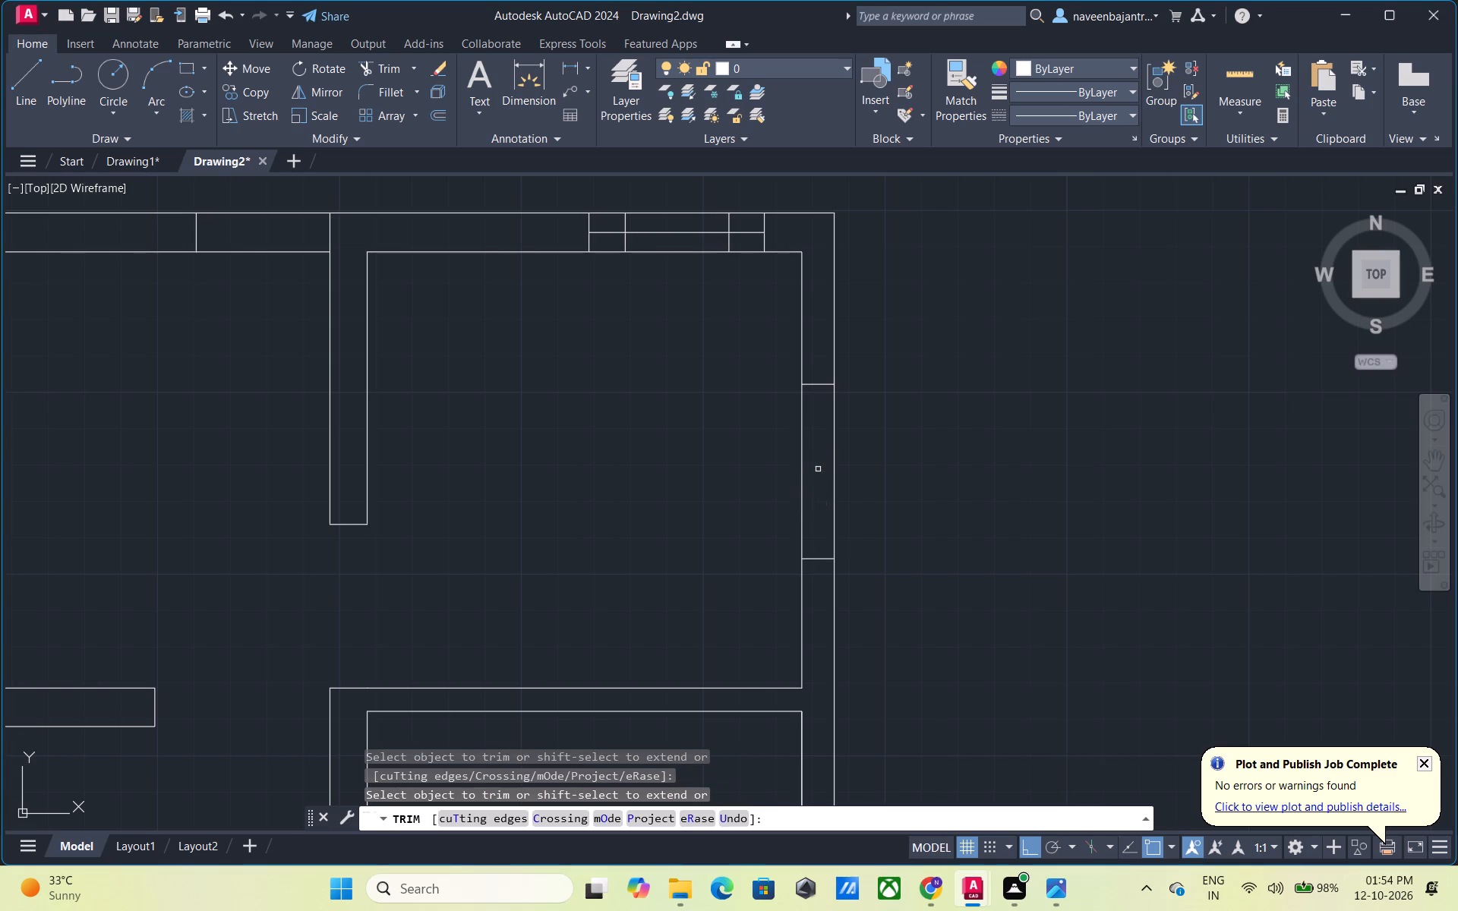
{"action": "key", "text": "Escape"}
Draw a vertical line at the right wall's mid-thickness between the two horizontal lines spaced 4' apart.
{"action": "type", "text": "L"}
{"action": "key", "text": "space"}
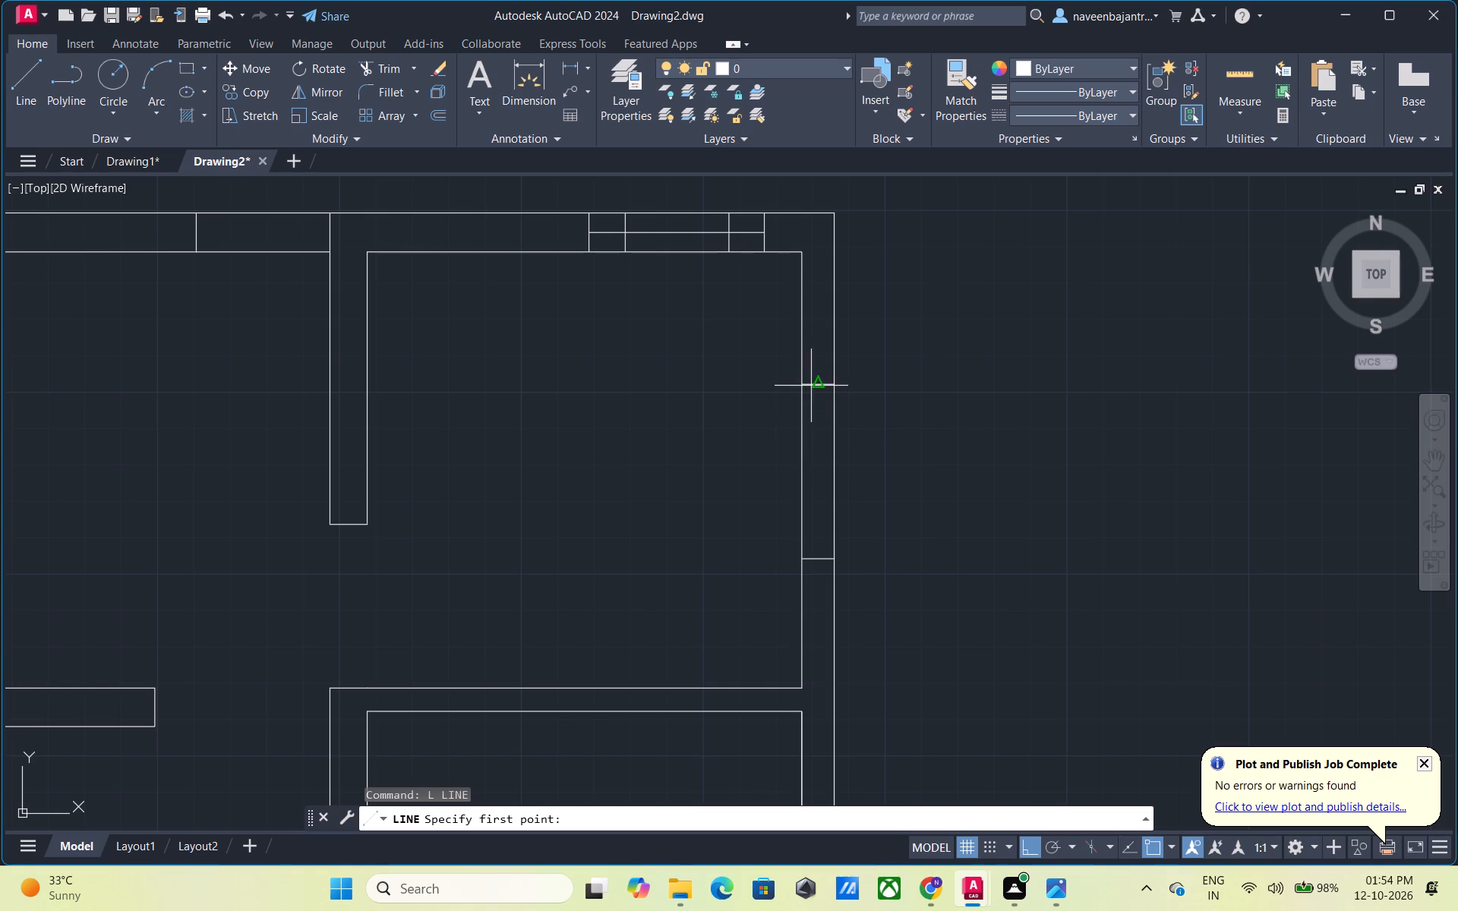
{"action": "left_click", "coordinate": [816, 385]}
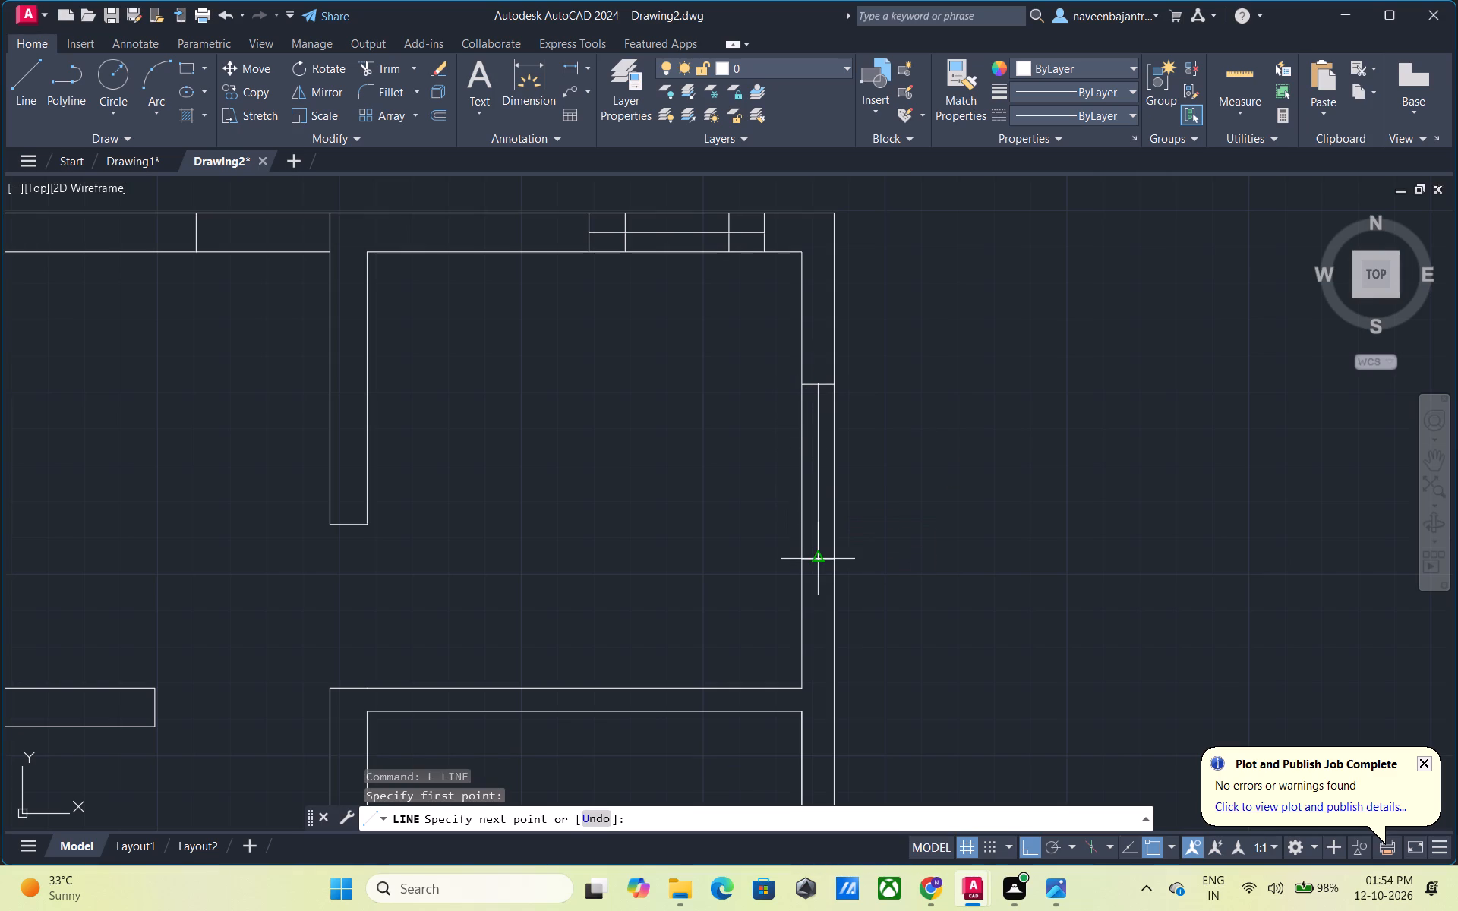
{"action": "left_click", "coordinate": [816, 553]}
{"action": "key", "text": "Escape"}
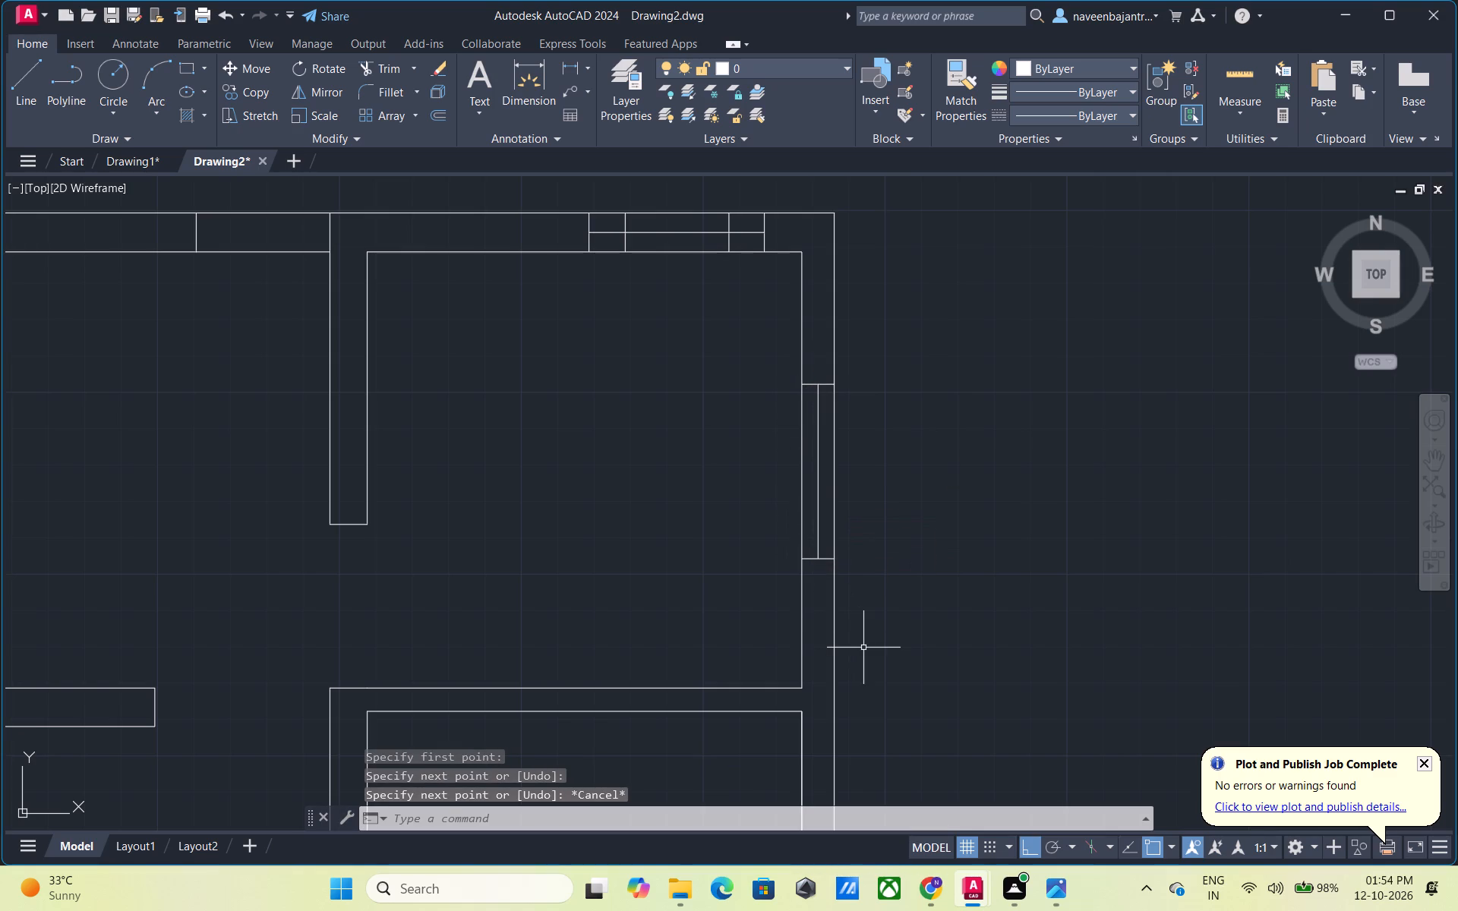
Offset each end line of the right wall's 4' window opening 10" inward.
{"action": "type", "text": "O"}
{"action": "key", "text": "space"}
{"action": "key", "text": "space"}
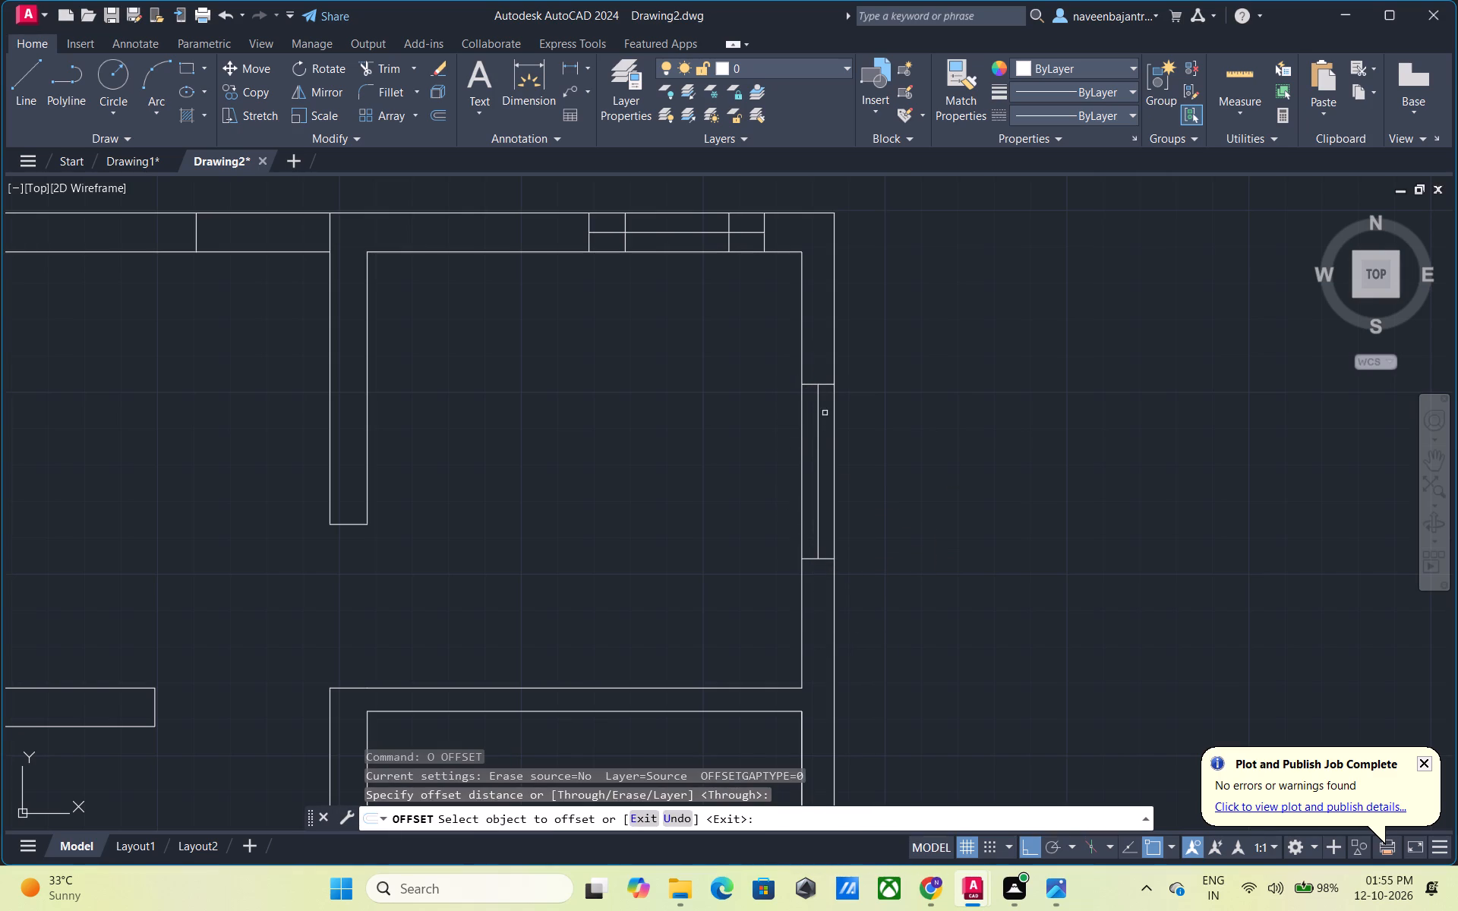
{"action": "left_click", "coordinate": [826, 386]}
{"action": "type", "text": "10\""}
{"action": "key", "text": "Return"}
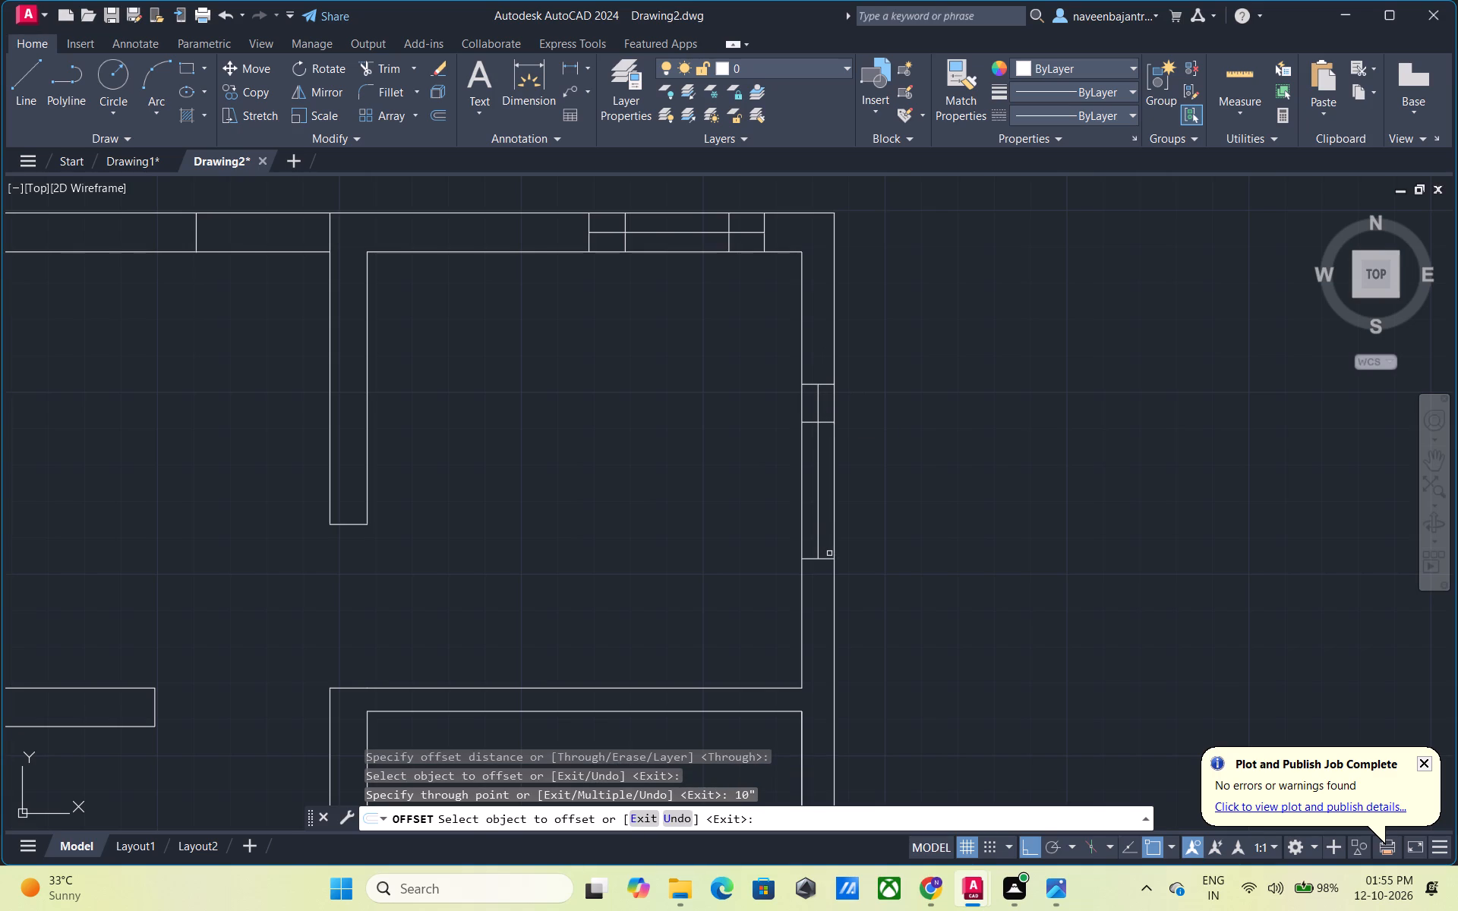
{"action": "left_click", "coordinate": [828, 557]}
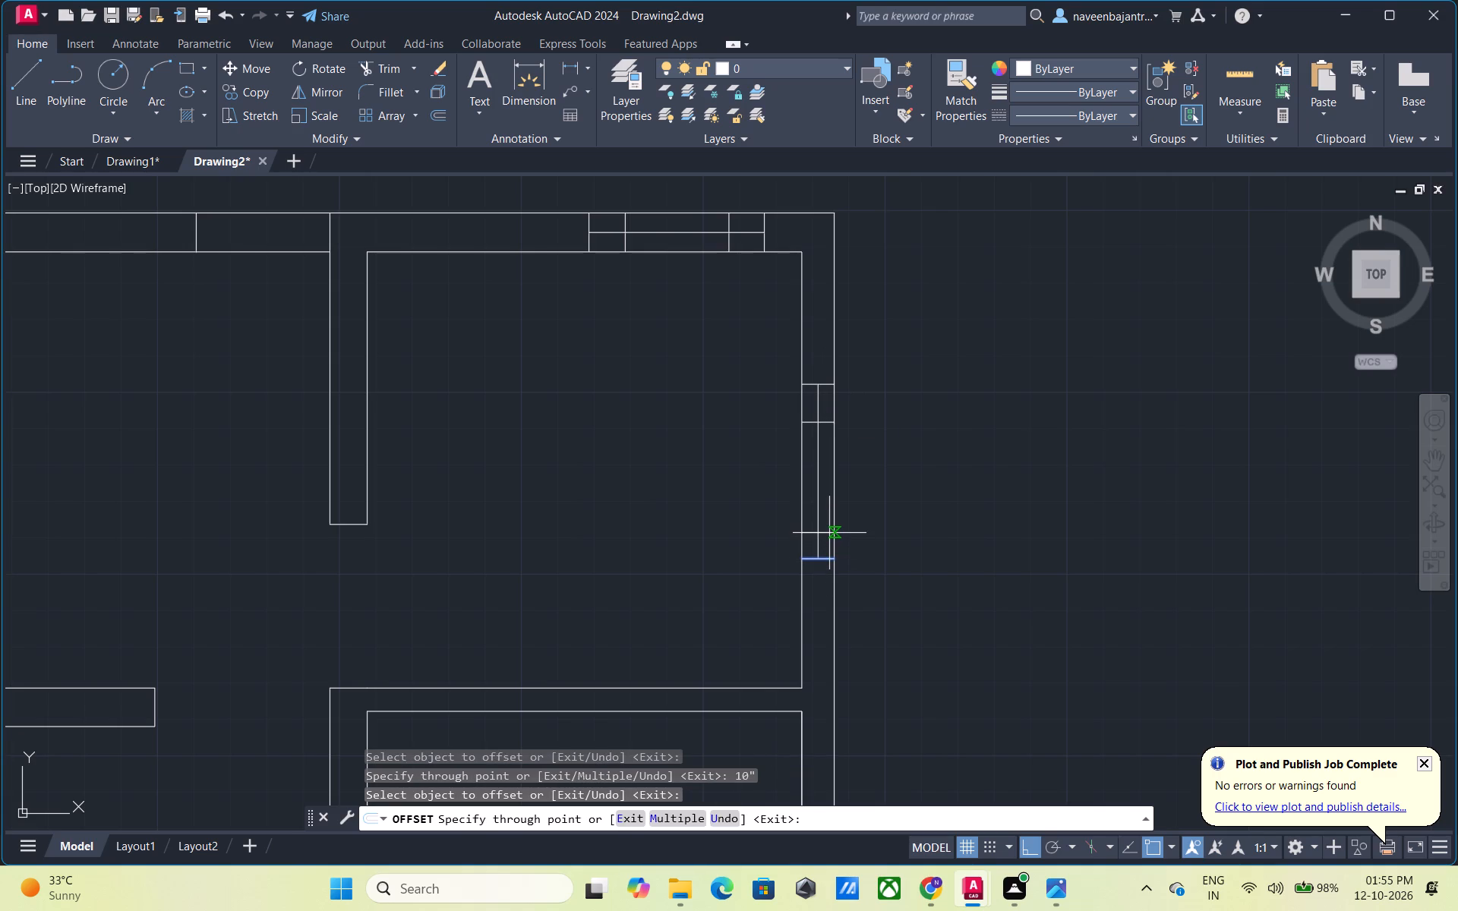
{"action": "type", "text": "10\""}
{"action": "key", "text": "Return"}
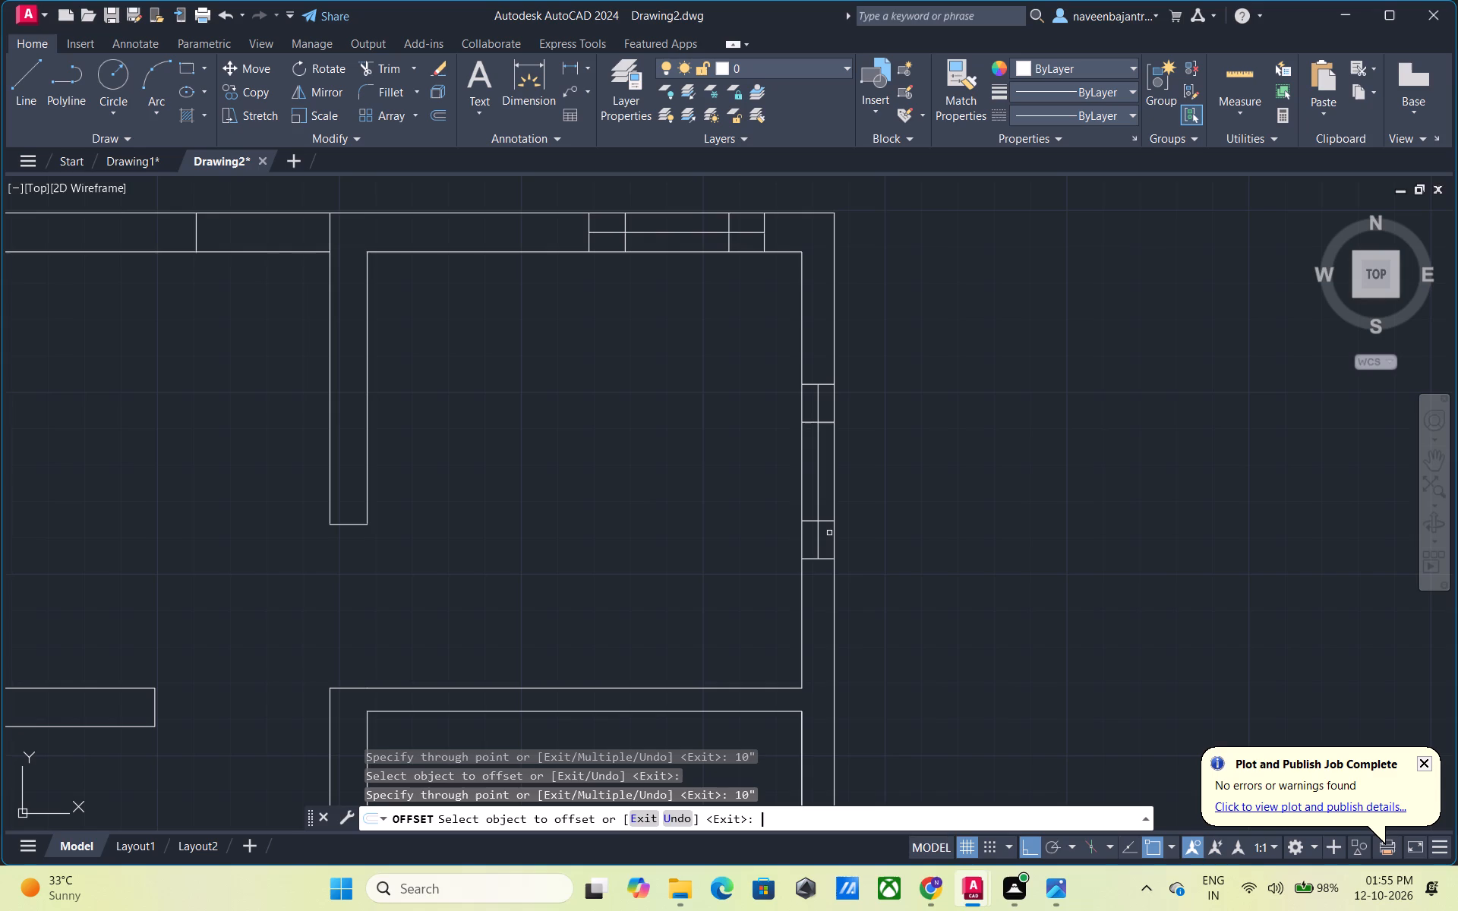
{"action": "scroll", "coordinate": [917, 553], "scroll_direction": "down", "scroll_amount": 2}
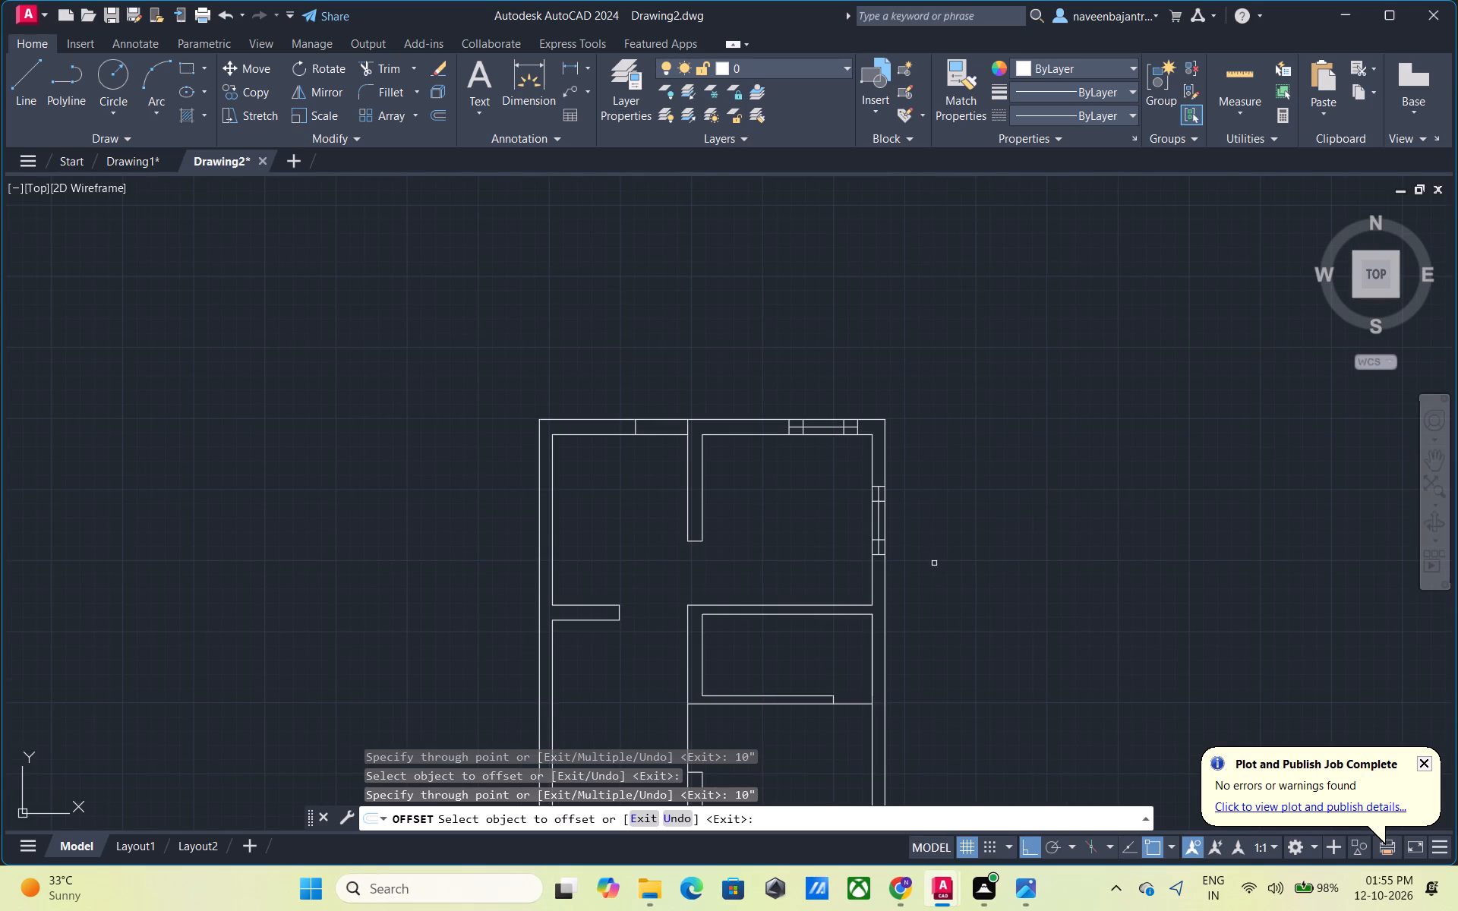
{"action": "key", "text": "Escape"}
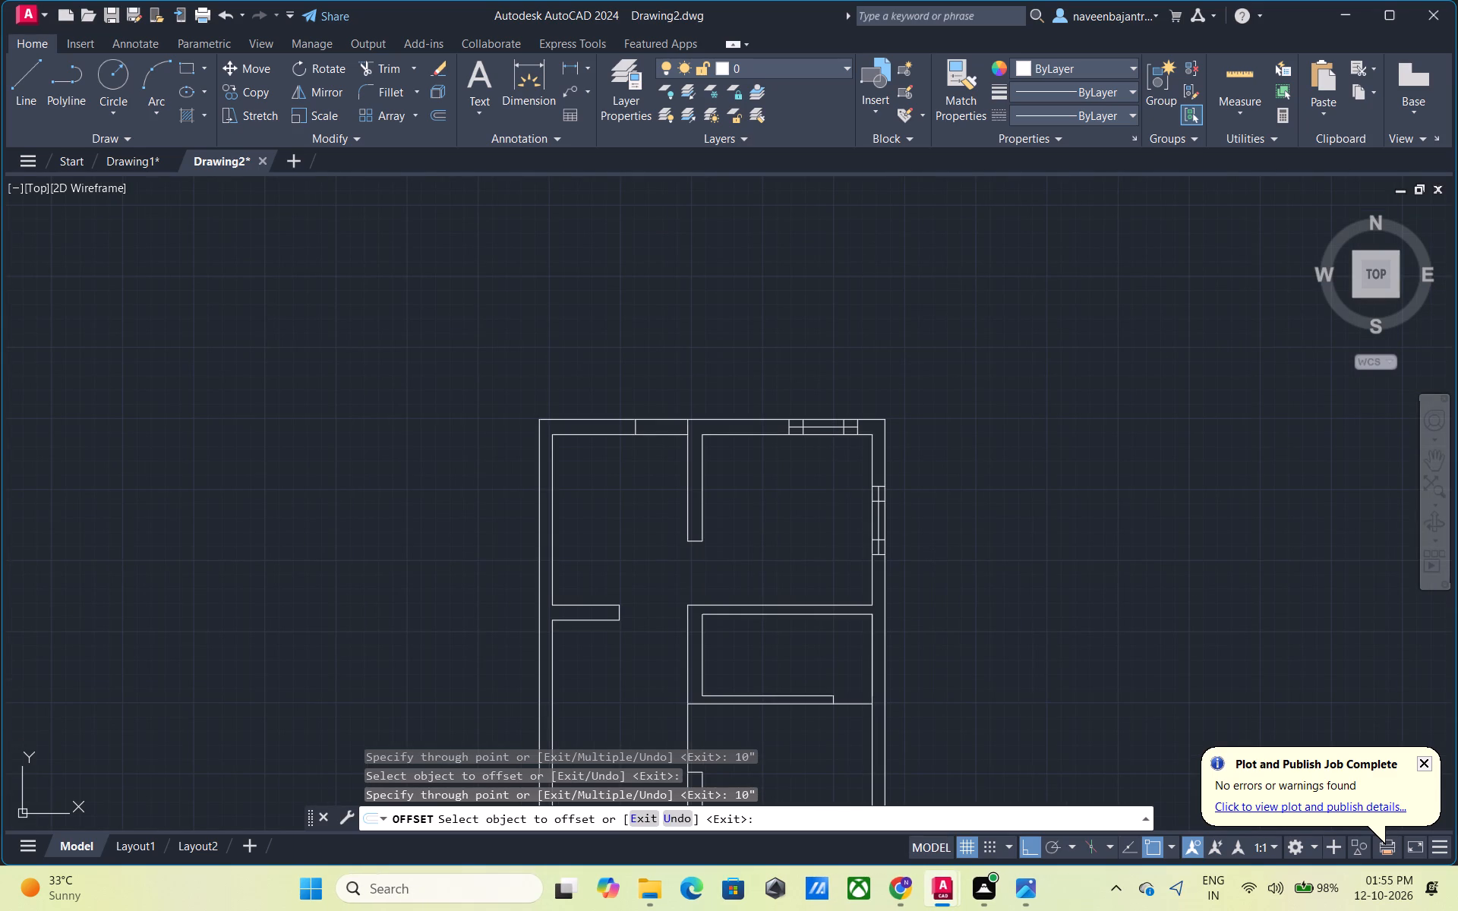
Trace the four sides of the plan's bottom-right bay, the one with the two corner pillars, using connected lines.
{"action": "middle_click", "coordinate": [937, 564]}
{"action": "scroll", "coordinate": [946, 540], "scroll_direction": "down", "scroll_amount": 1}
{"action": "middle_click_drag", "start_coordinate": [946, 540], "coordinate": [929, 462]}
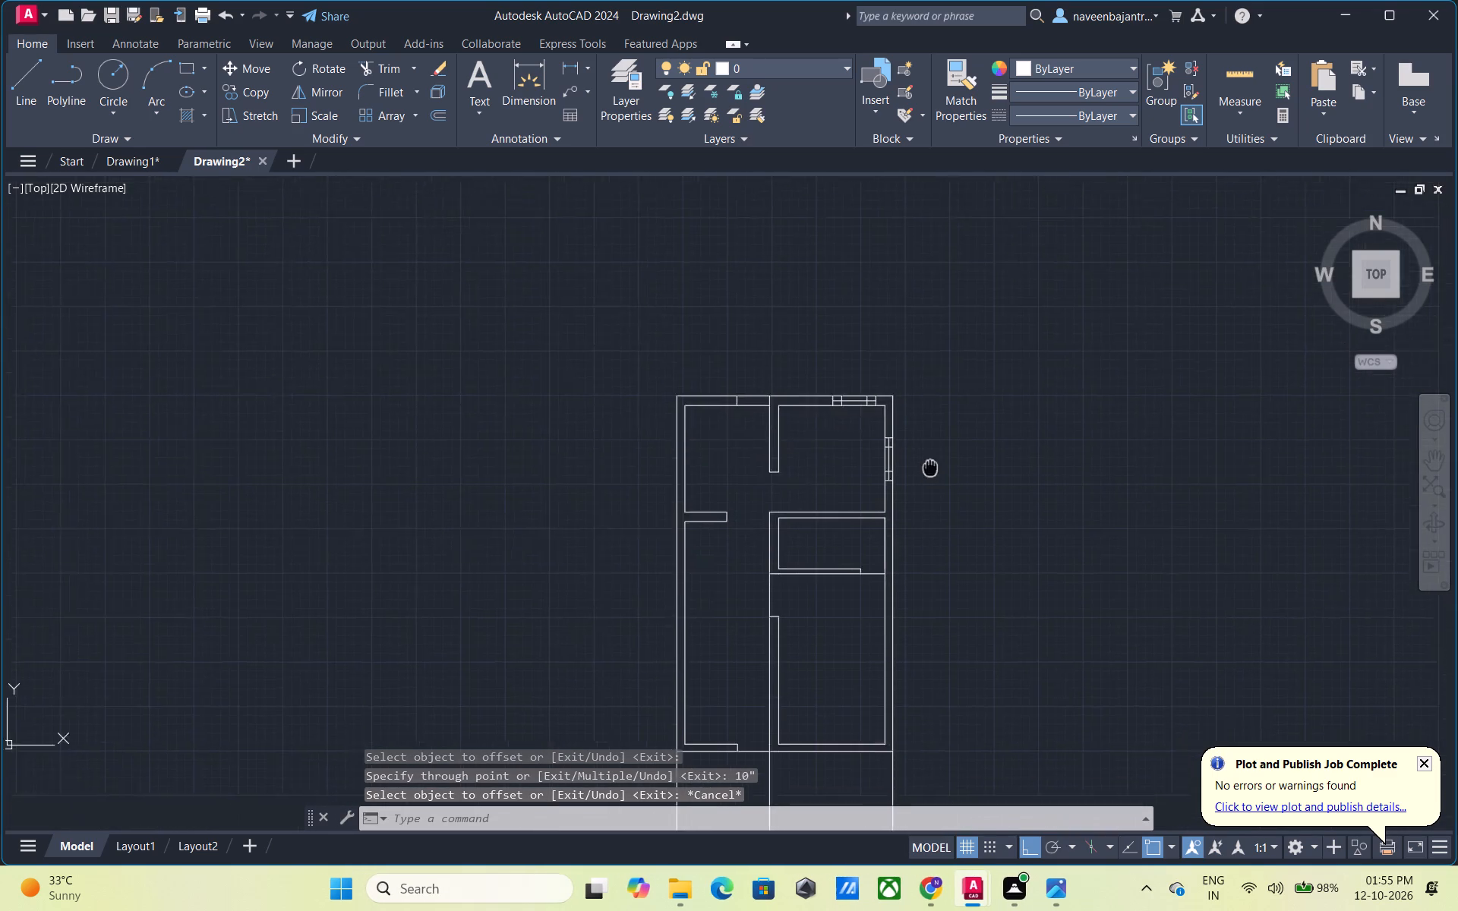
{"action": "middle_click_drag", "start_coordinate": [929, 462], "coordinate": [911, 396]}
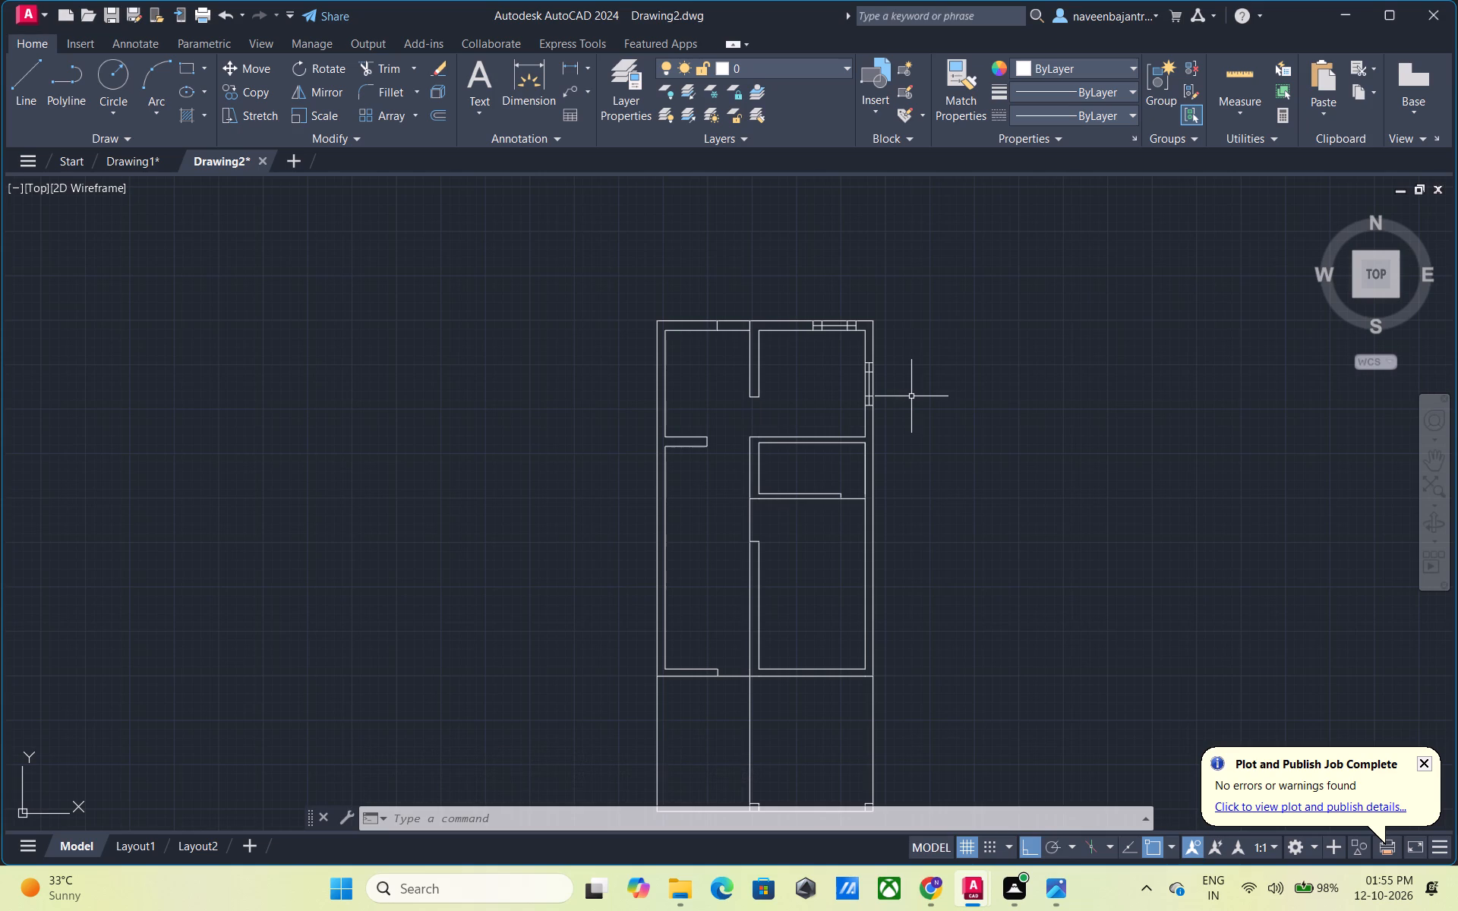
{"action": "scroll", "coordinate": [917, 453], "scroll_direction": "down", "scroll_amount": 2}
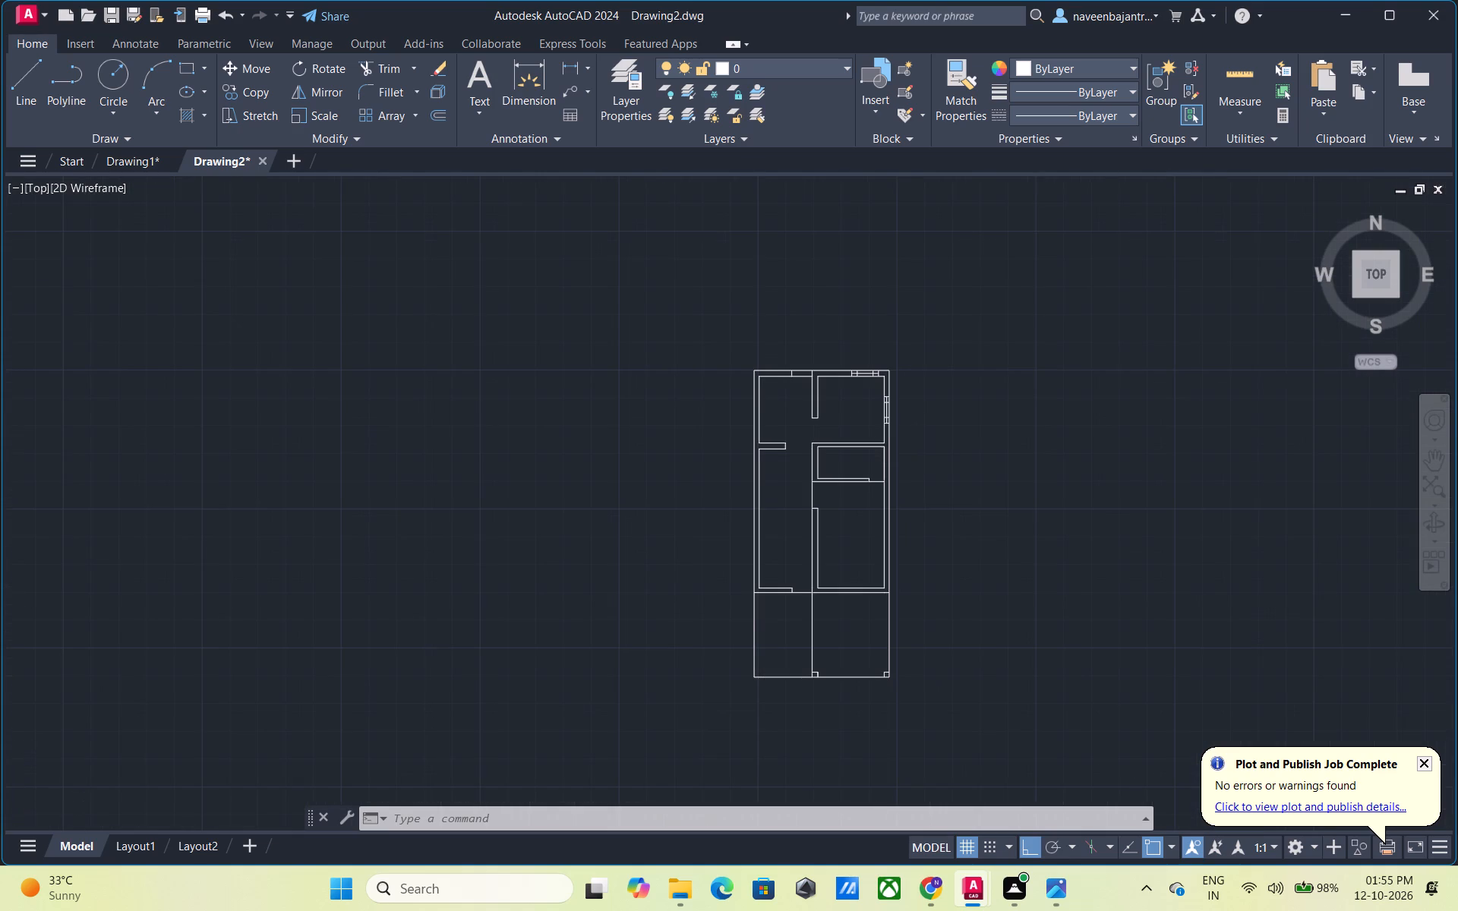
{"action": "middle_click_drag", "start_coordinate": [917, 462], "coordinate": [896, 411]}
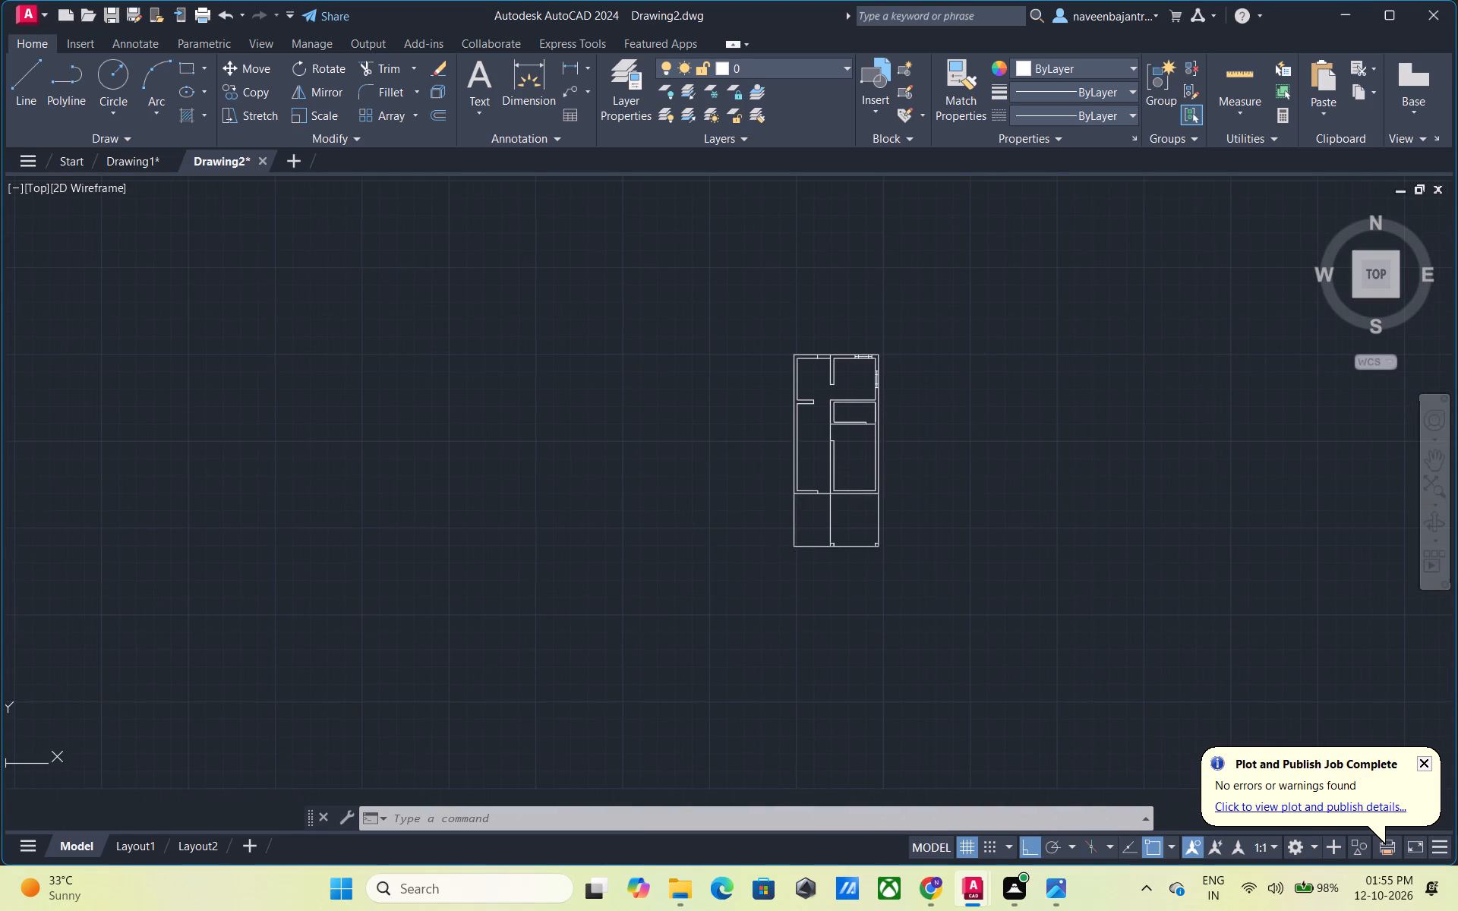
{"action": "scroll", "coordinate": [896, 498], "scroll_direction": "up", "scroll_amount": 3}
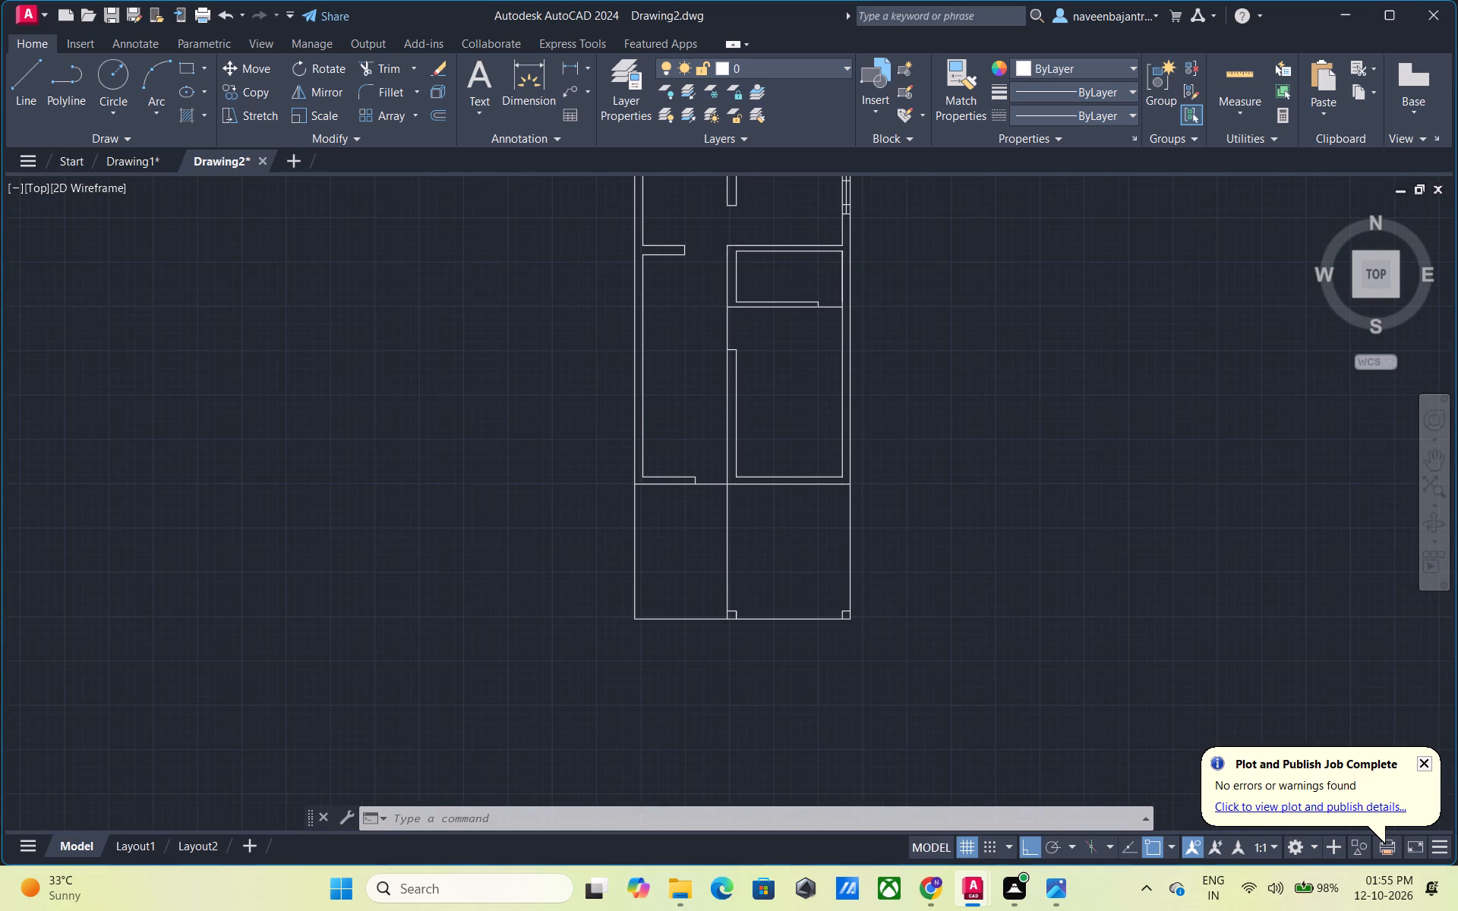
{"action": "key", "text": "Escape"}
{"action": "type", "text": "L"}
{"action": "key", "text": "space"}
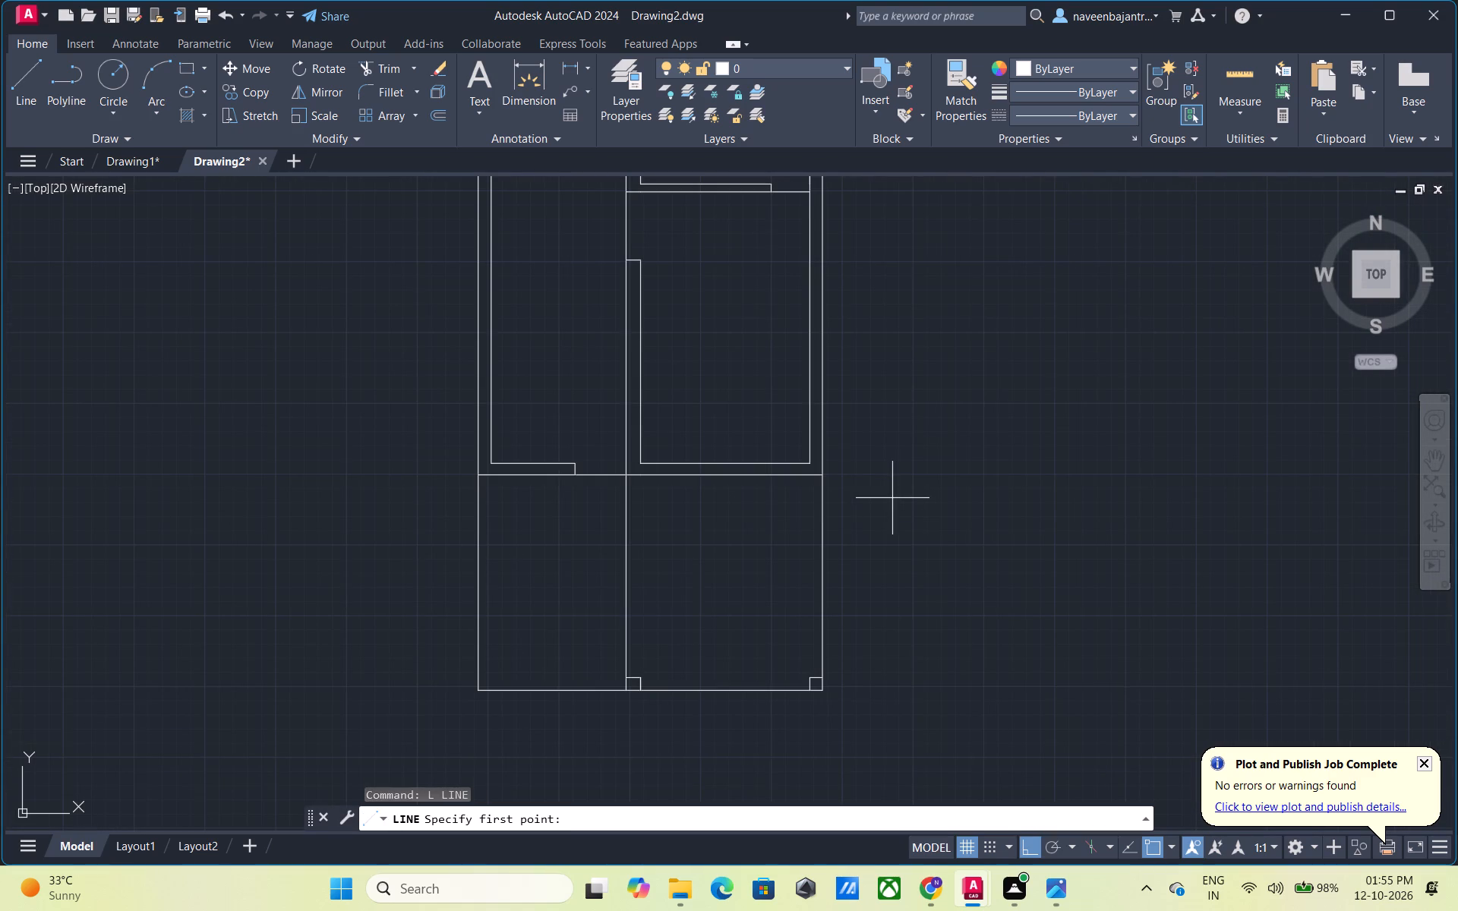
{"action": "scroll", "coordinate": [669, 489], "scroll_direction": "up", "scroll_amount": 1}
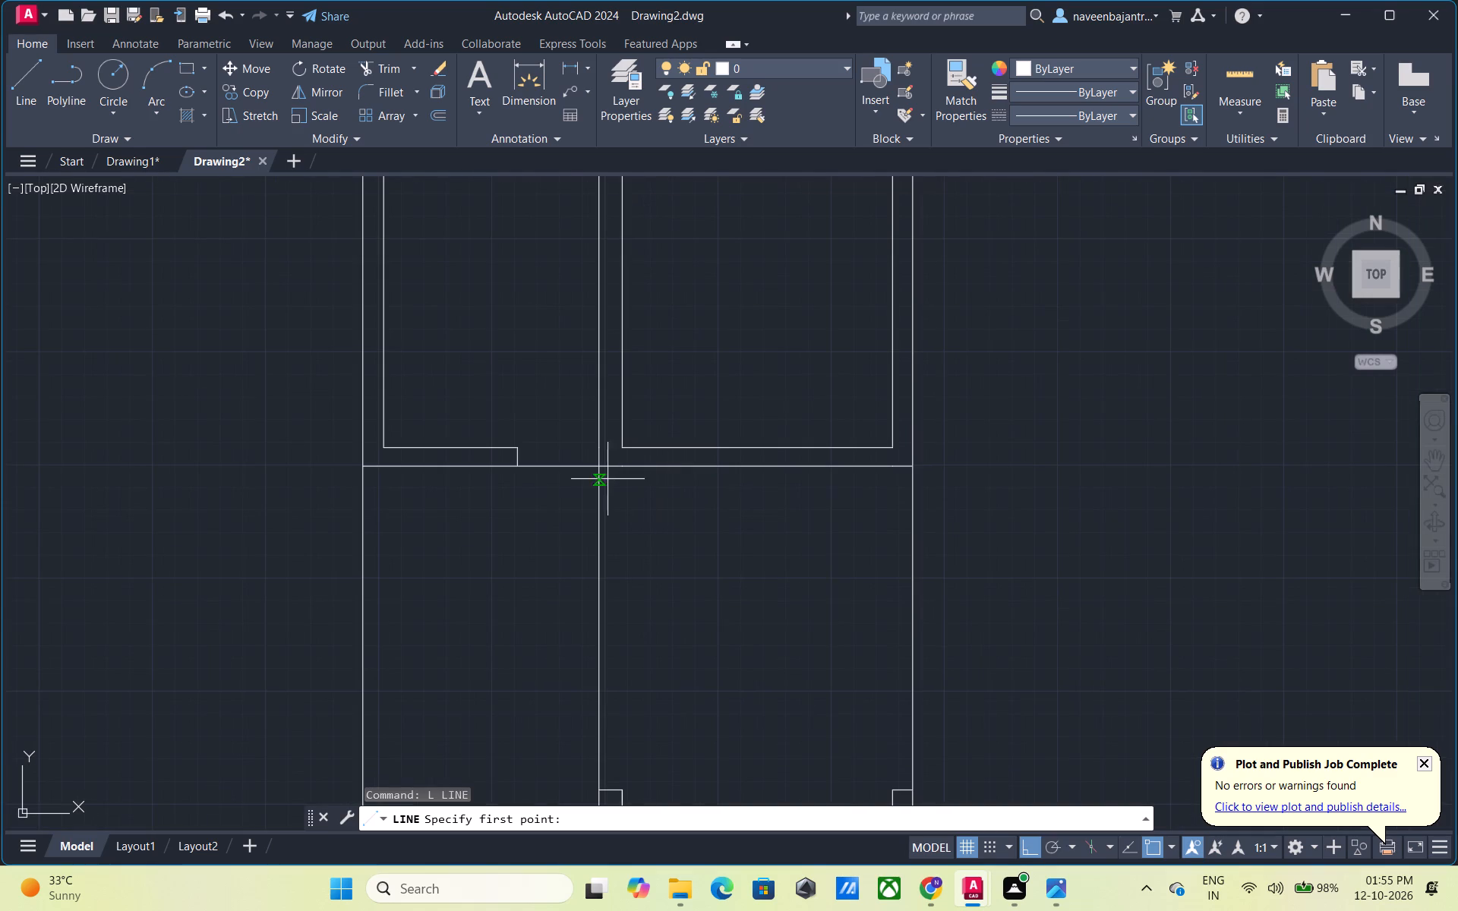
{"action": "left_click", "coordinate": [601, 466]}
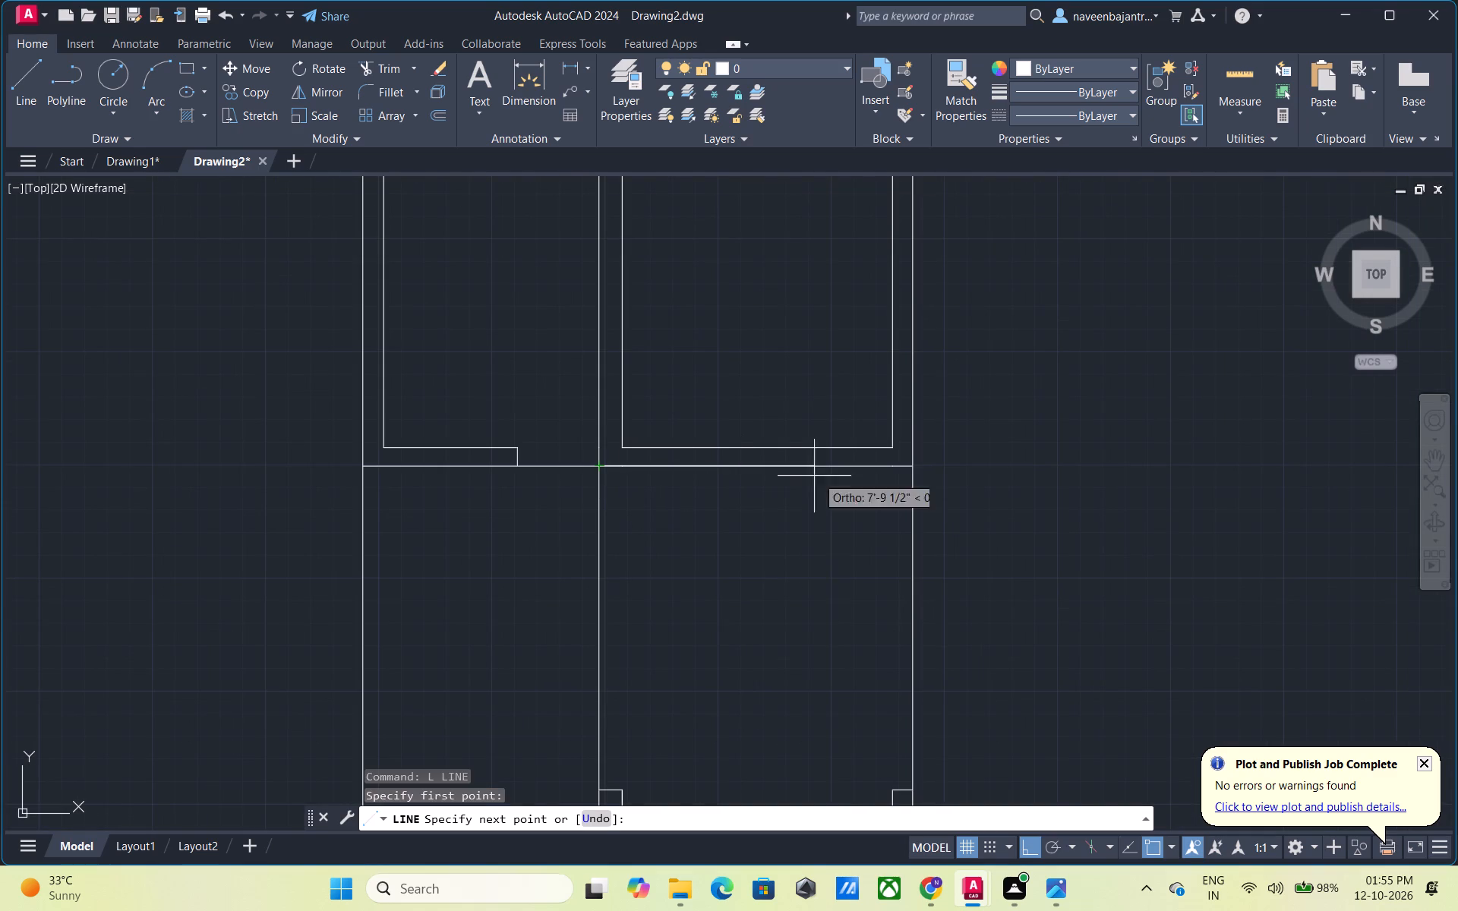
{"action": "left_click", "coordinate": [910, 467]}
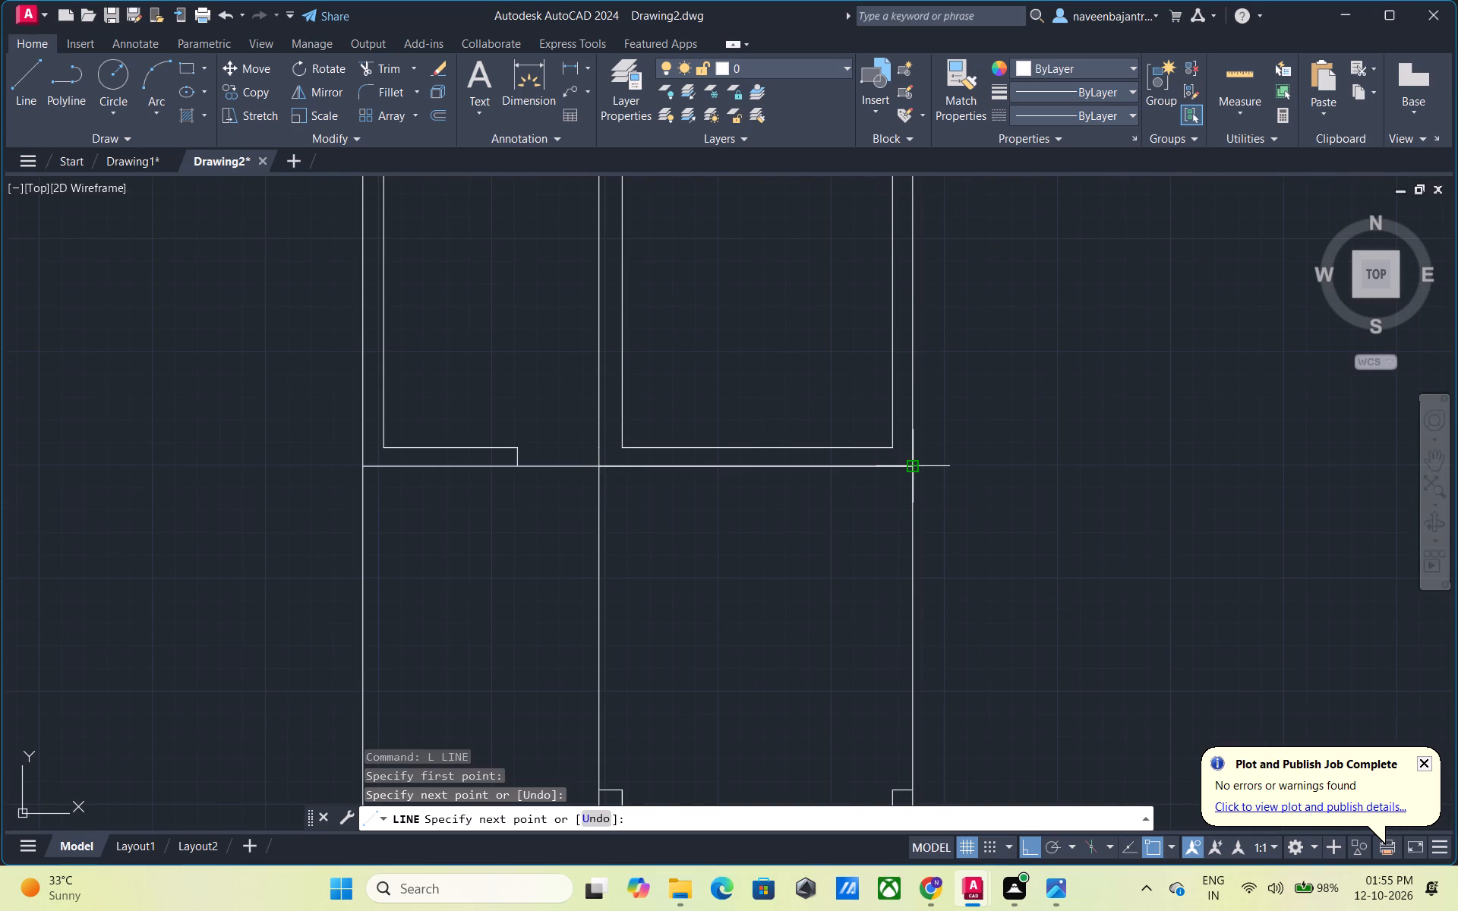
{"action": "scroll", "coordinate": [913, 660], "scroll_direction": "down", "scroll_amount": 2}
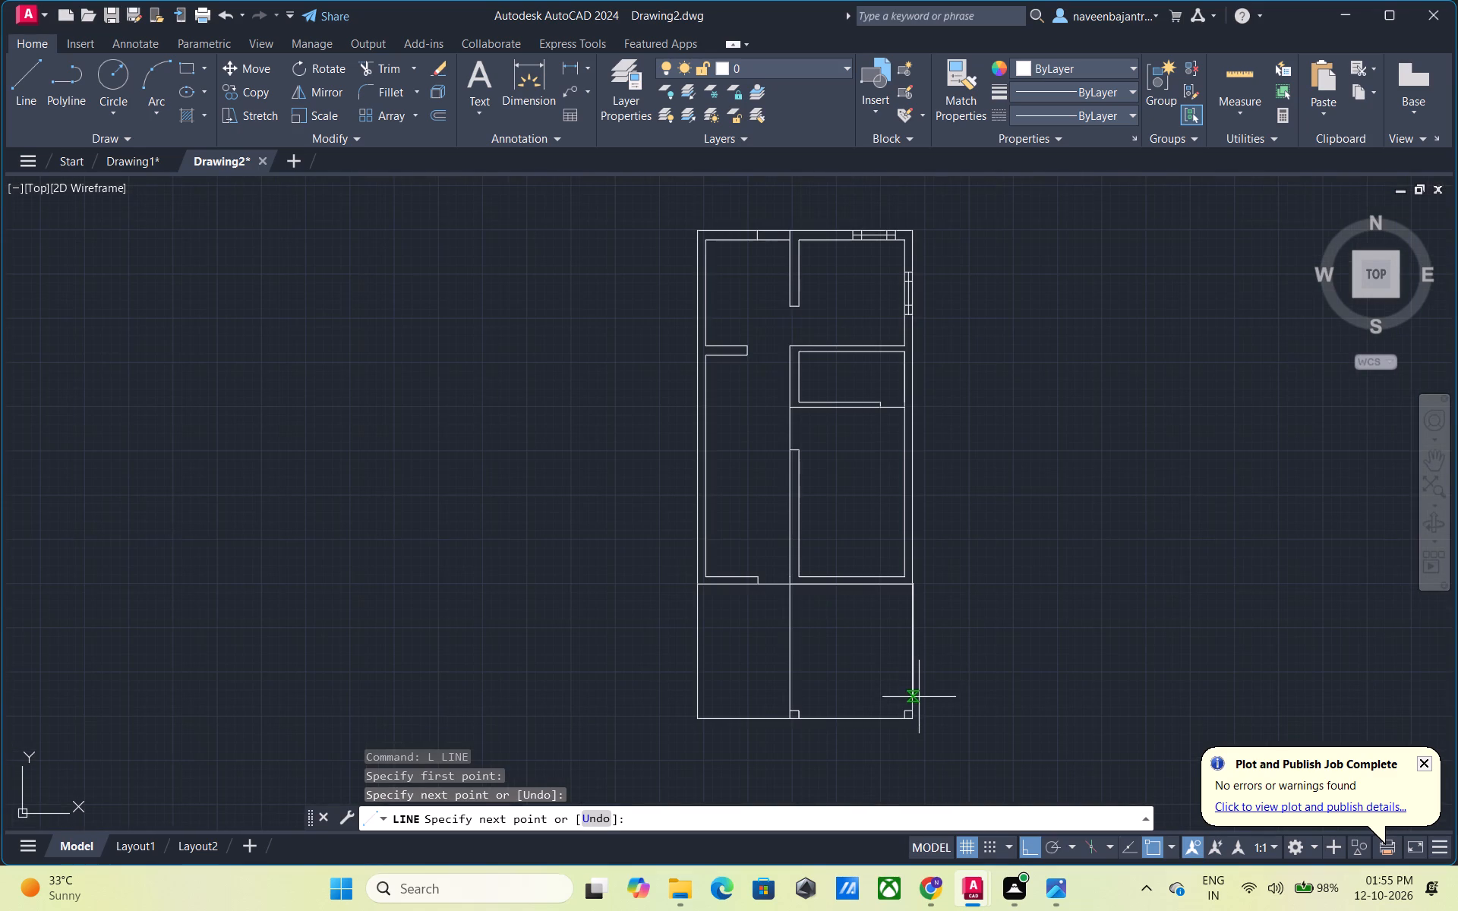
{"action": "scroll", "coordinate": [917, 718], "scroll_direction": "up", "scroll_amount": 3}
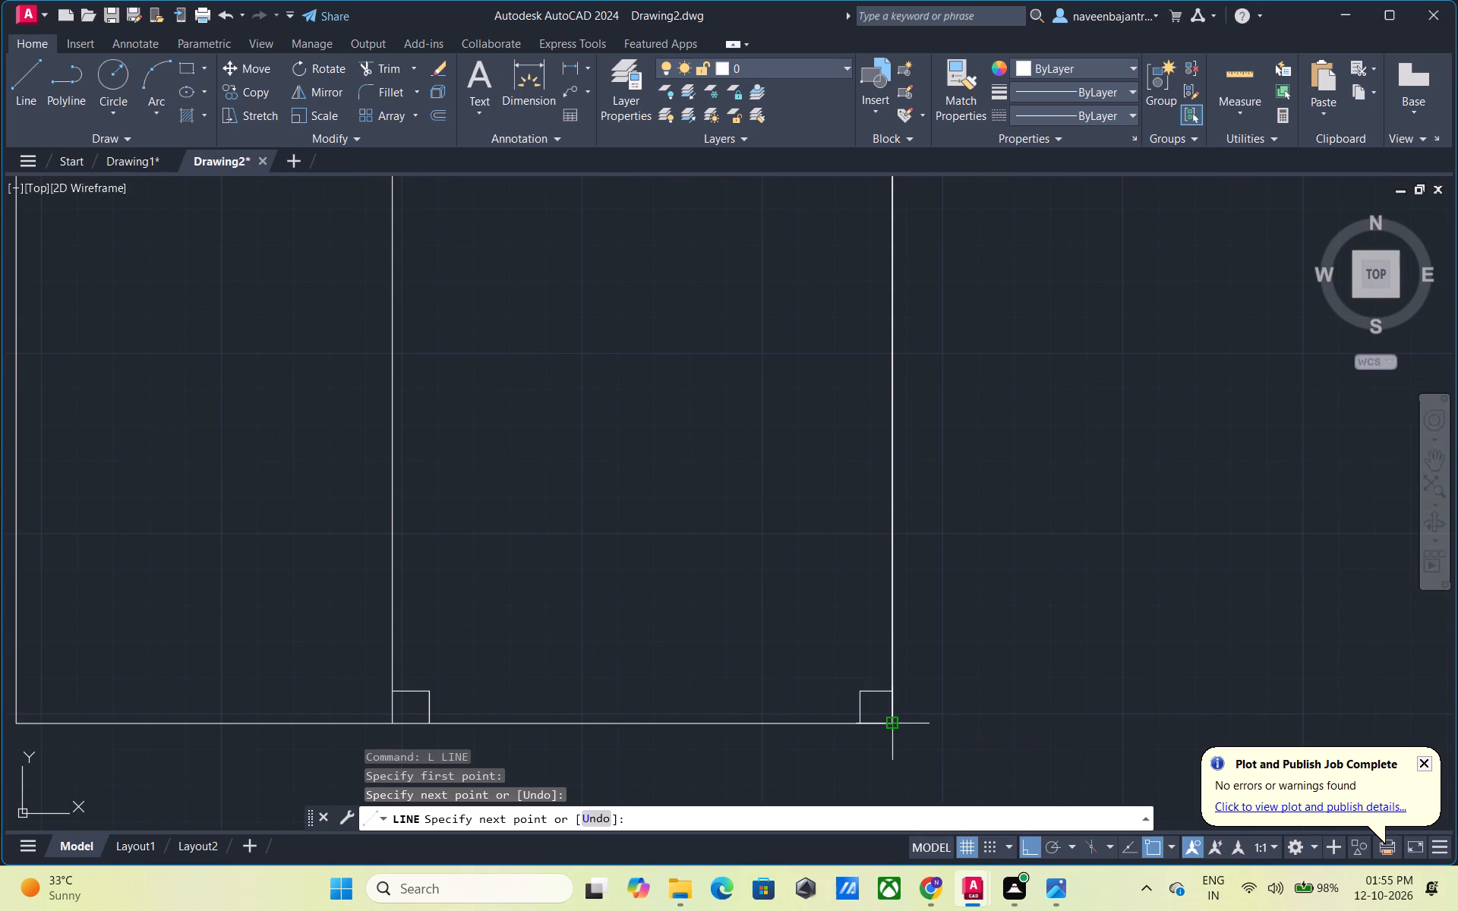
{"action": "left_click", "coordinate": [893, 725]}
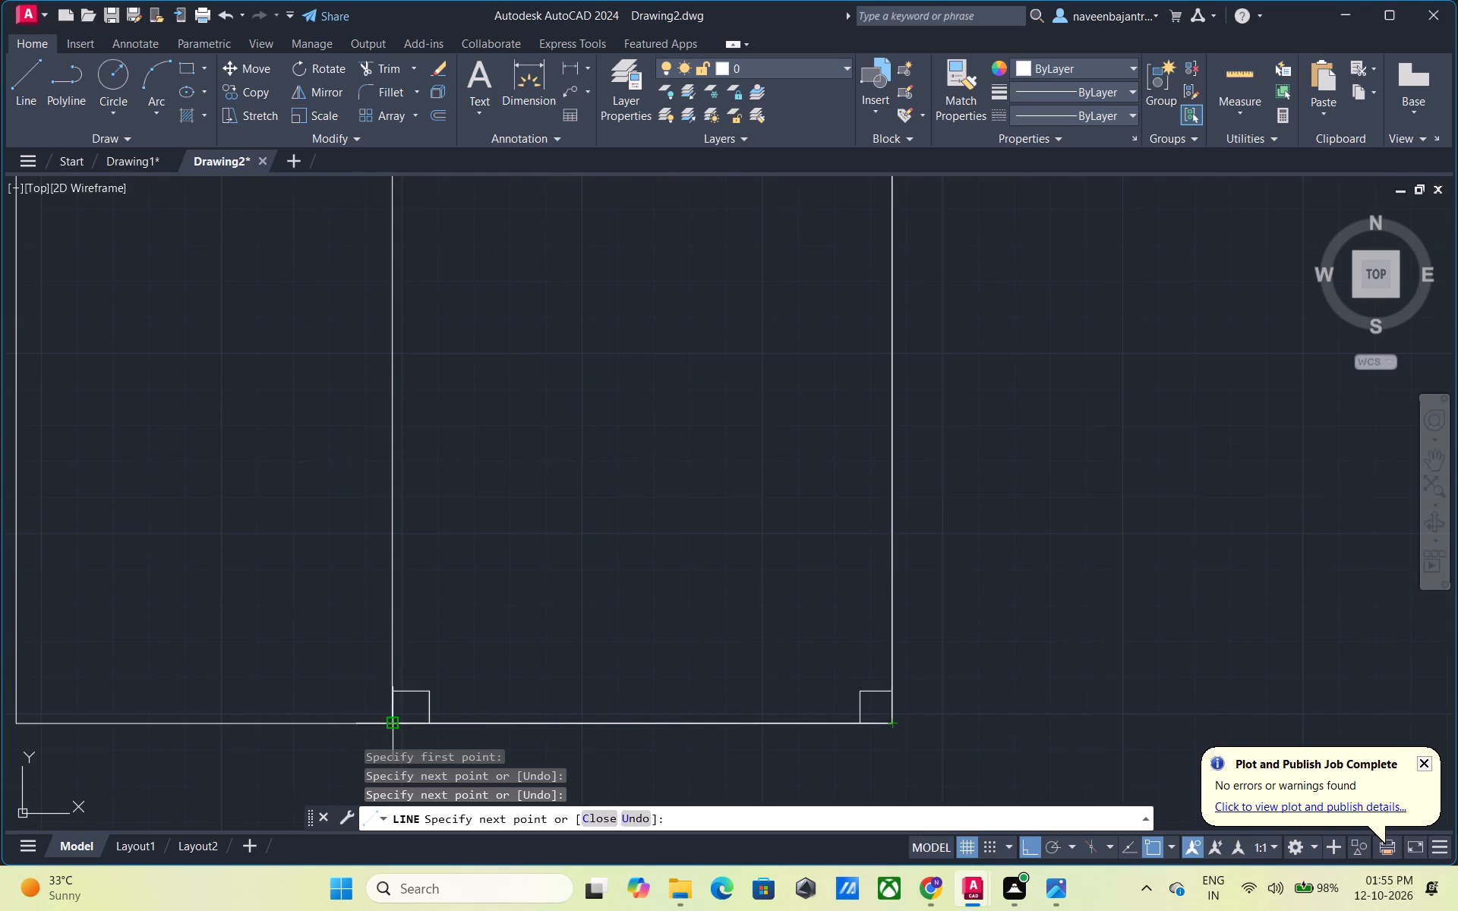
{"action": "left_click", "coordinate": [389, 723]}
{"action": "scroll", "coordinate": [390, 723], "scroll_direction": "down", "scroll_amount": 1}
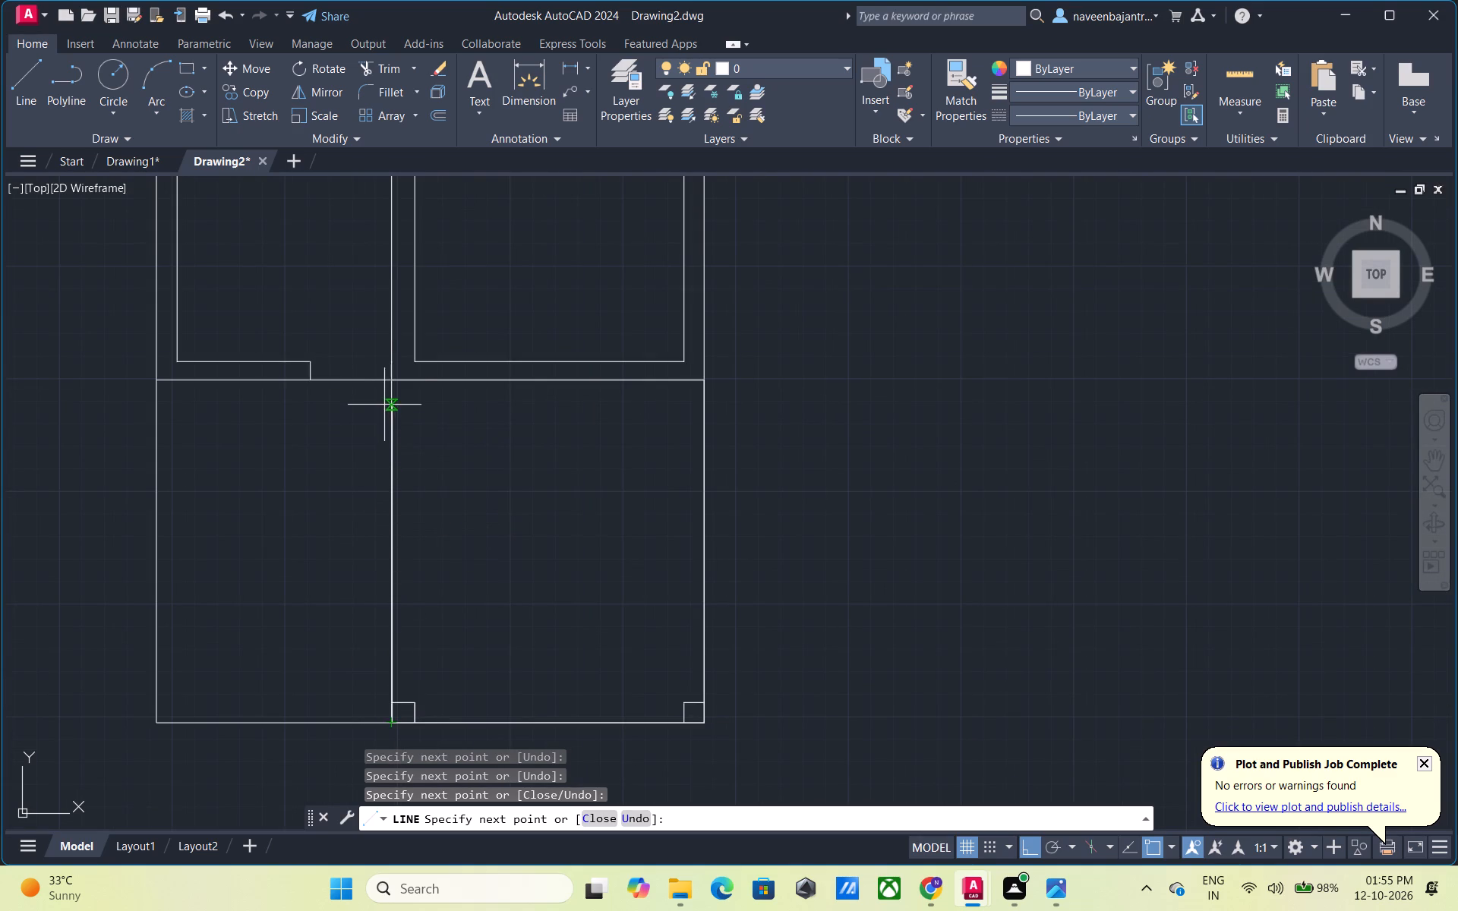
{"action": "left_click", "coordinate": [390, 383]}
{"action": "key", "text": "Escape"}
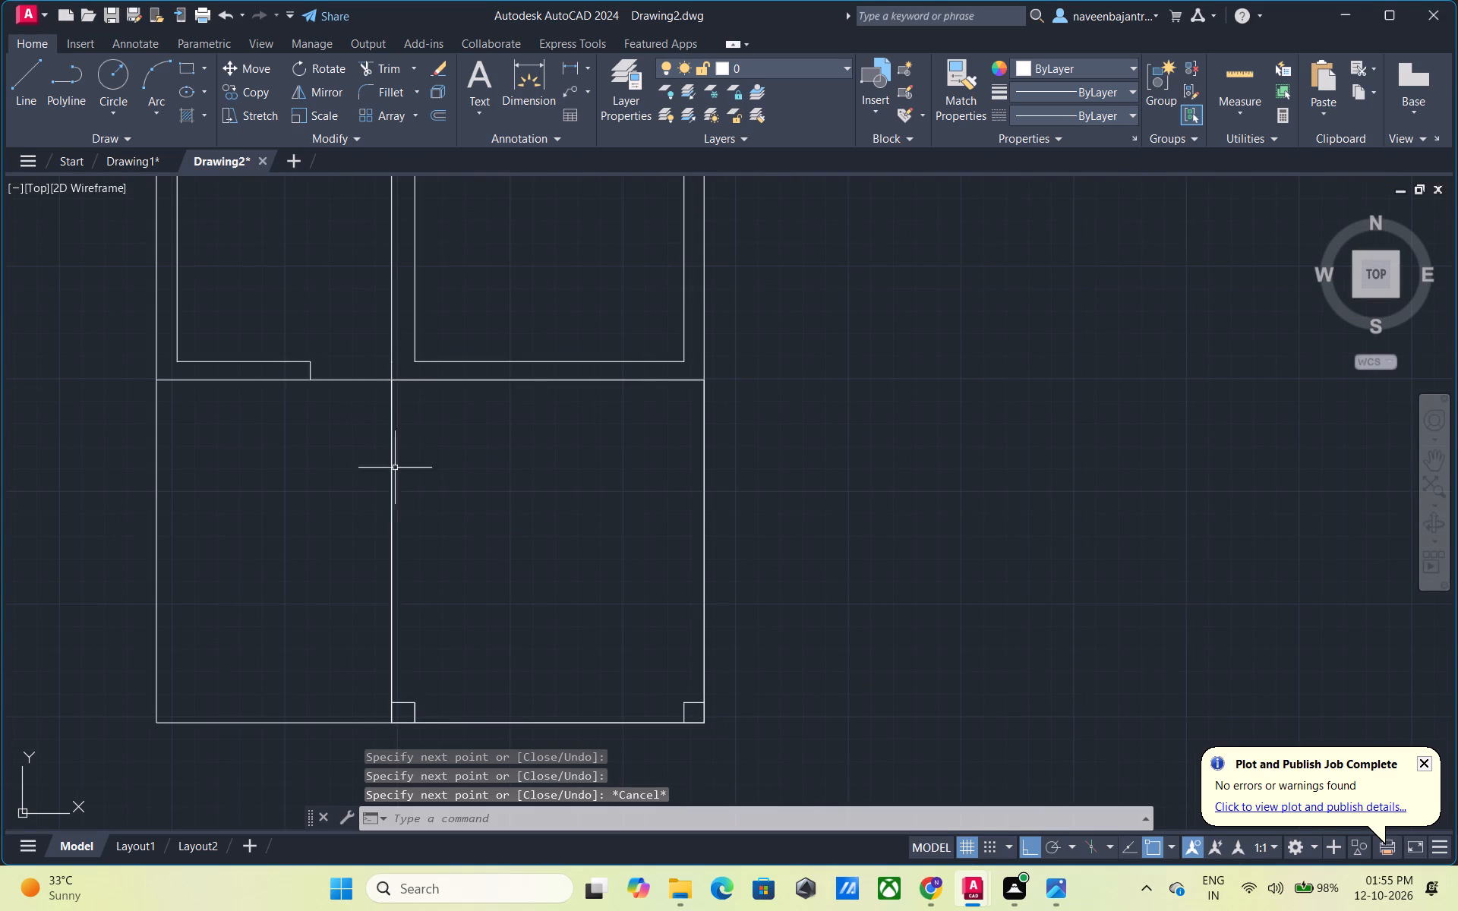
Load the ISO dash linetype ACAD_ISO02W100 into the drawing.
{"action": "left_click", "coordinate": [1126, 114]}
{"action": "left_click", "coordinate": [1018, 200]}
{"action": "left_click", "coordinate": [892, 279]}
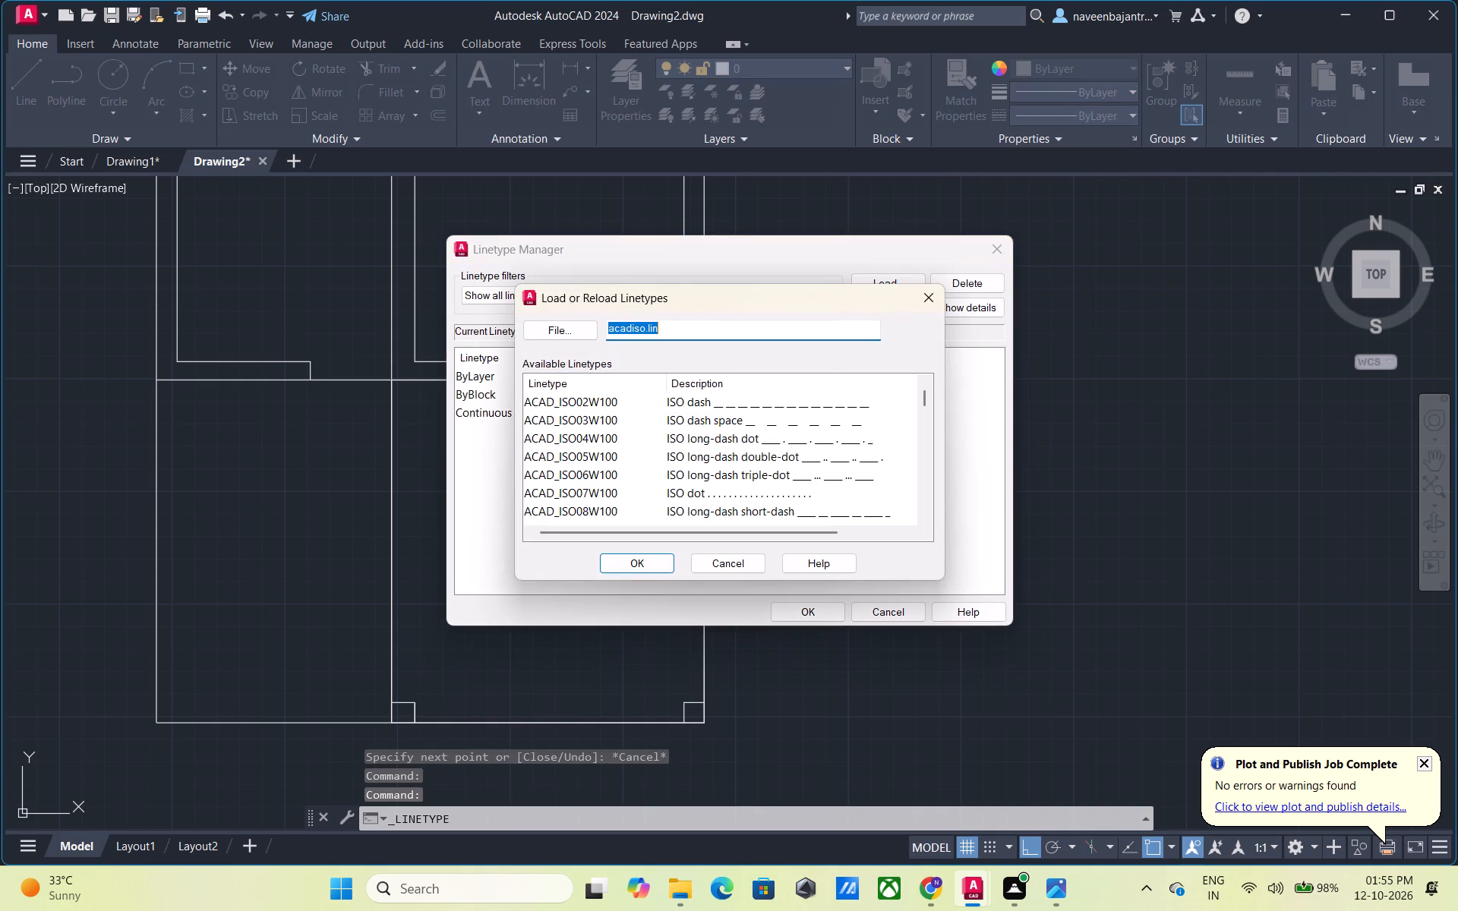
{"action": "left_click", "coordinate": [778, 408]}
{"action": "left_click", "coordinate": [698, 403]}
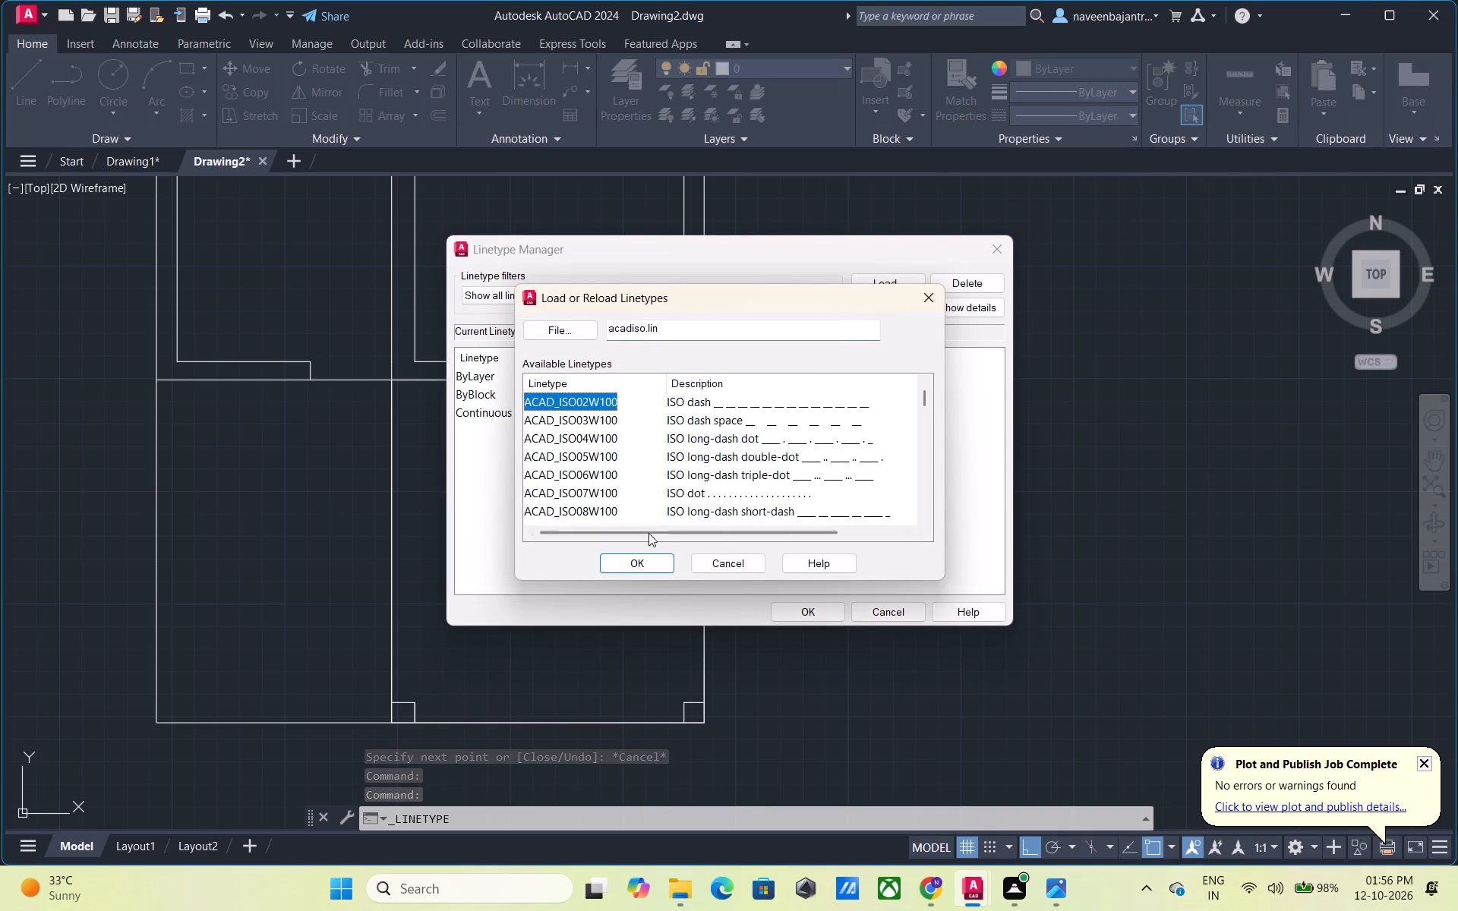
{"action": "left_click", "coordinate": [645, 561]}
{"action": "left_click", "coordinate": [710, 417]}
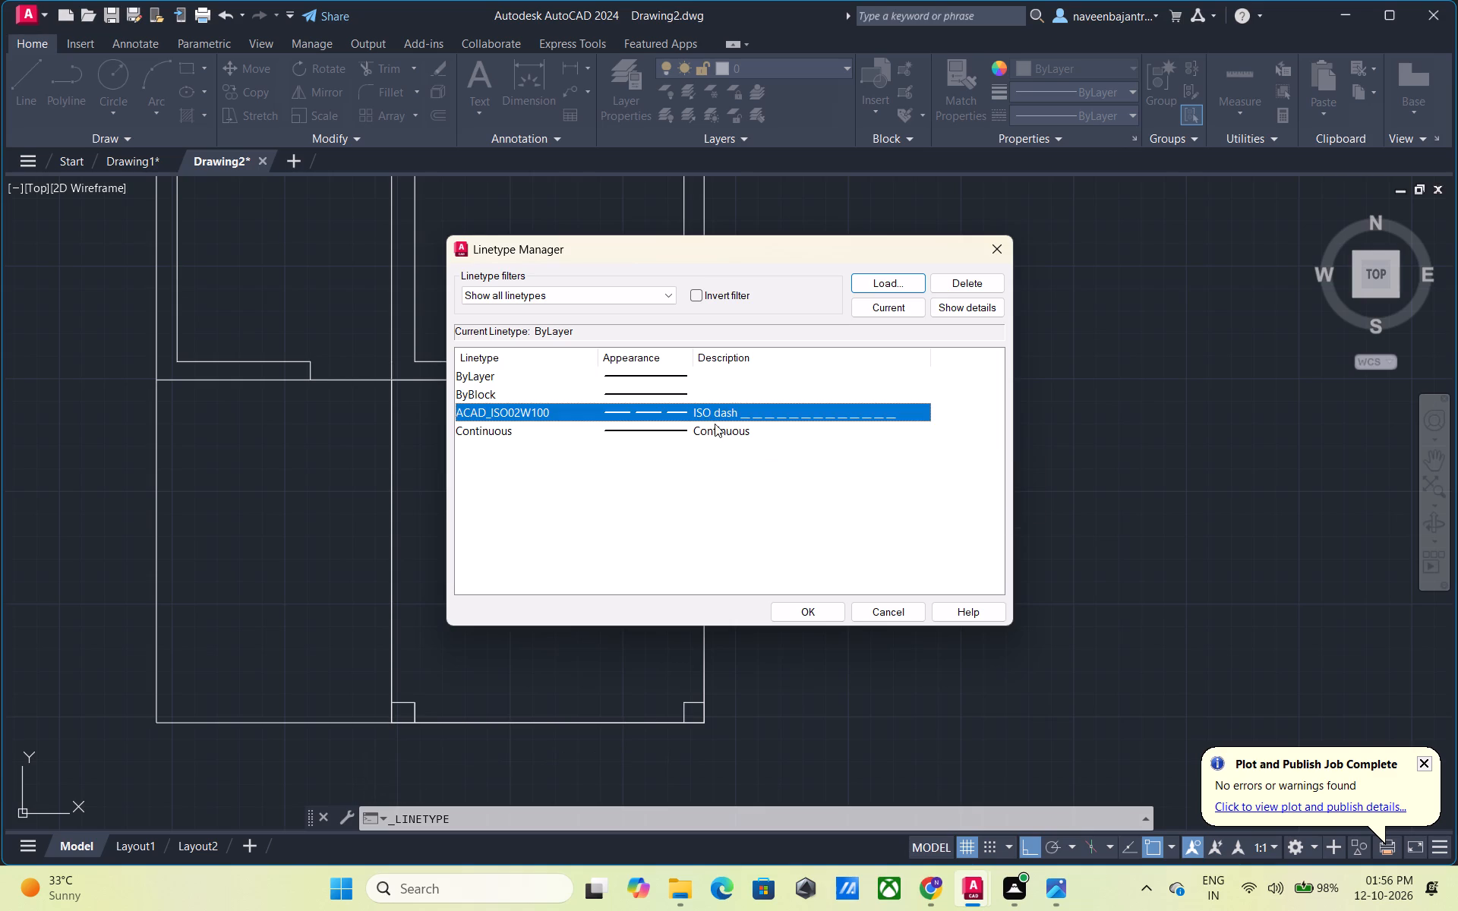
{"action": "left_click", "coordinate": [809, 608]}
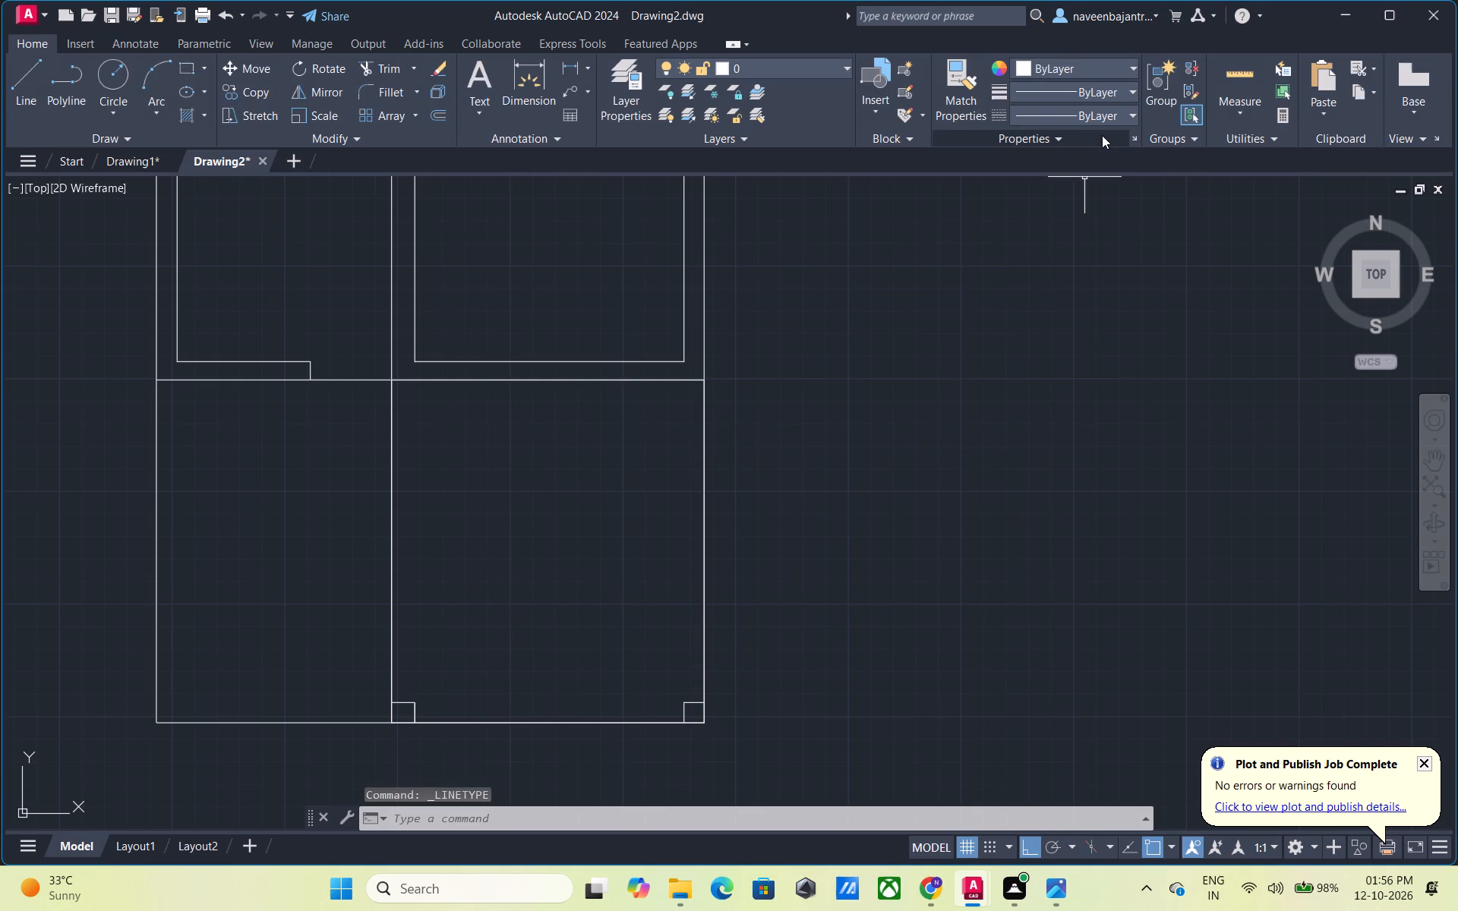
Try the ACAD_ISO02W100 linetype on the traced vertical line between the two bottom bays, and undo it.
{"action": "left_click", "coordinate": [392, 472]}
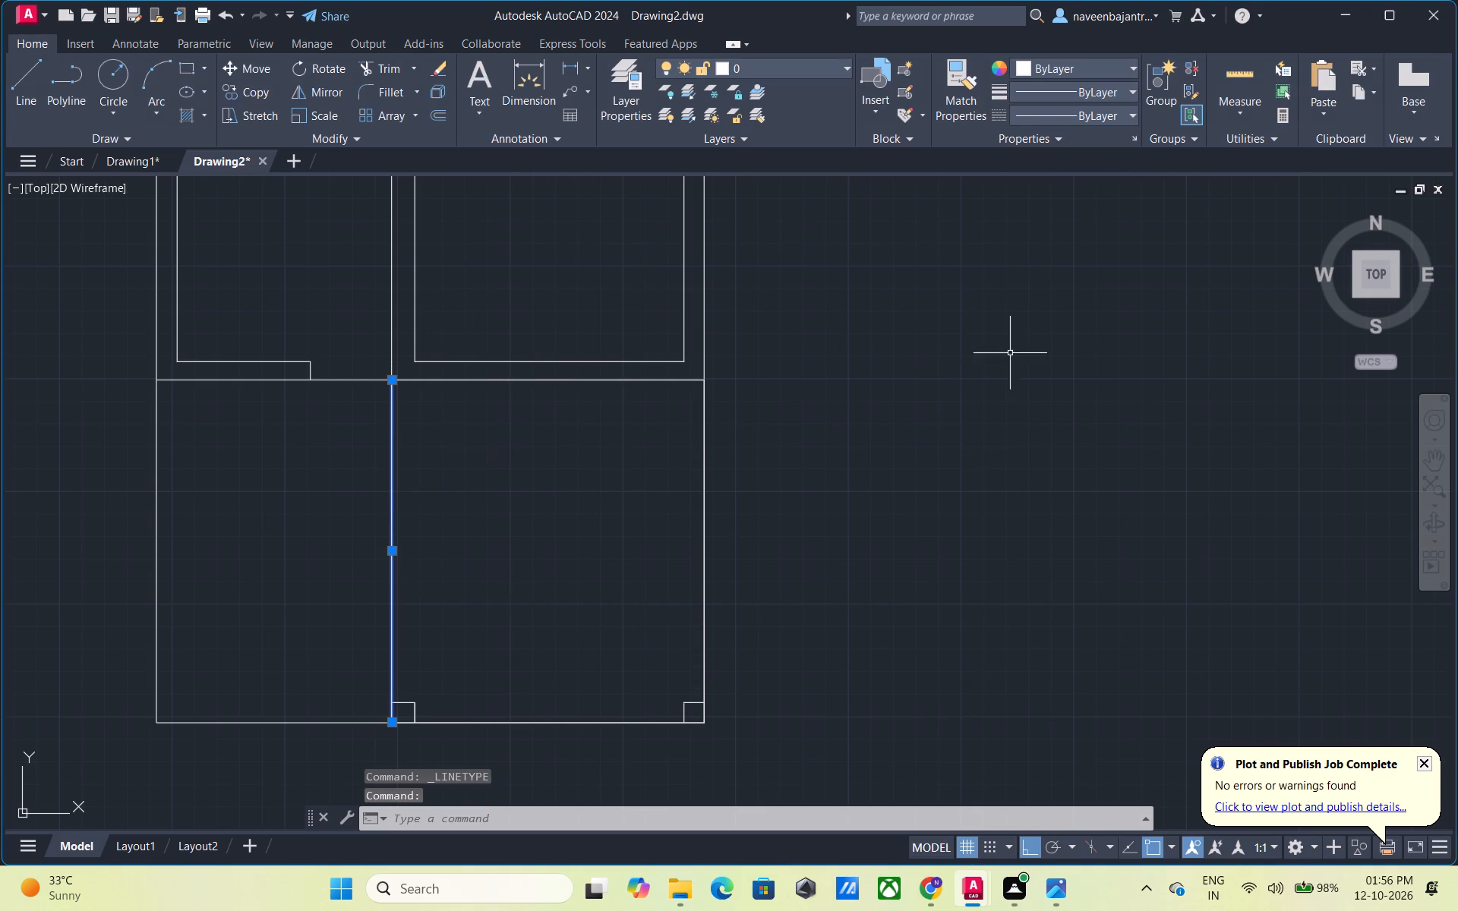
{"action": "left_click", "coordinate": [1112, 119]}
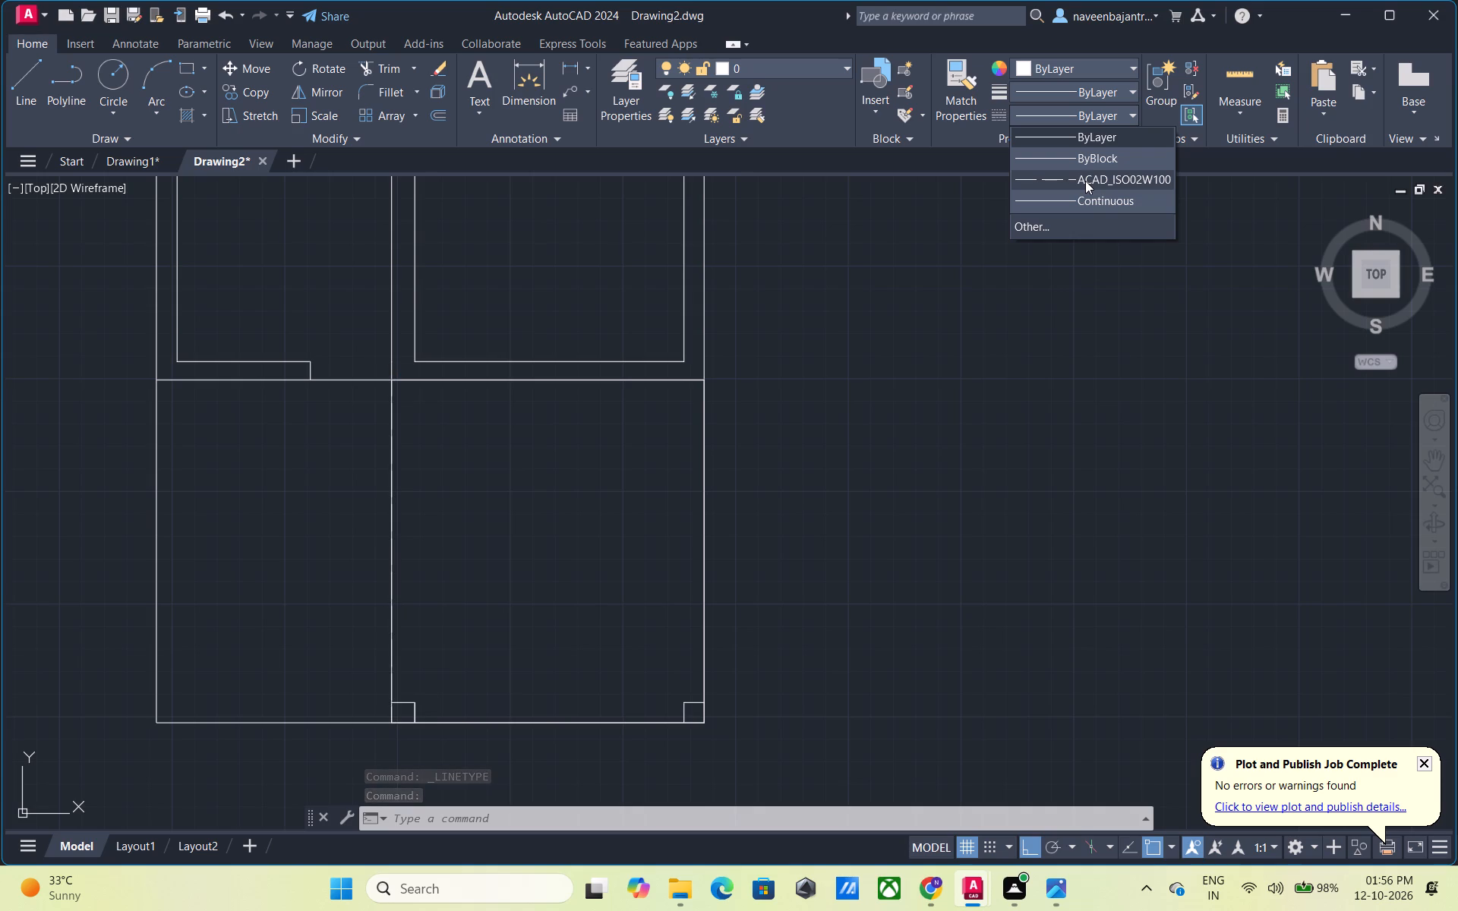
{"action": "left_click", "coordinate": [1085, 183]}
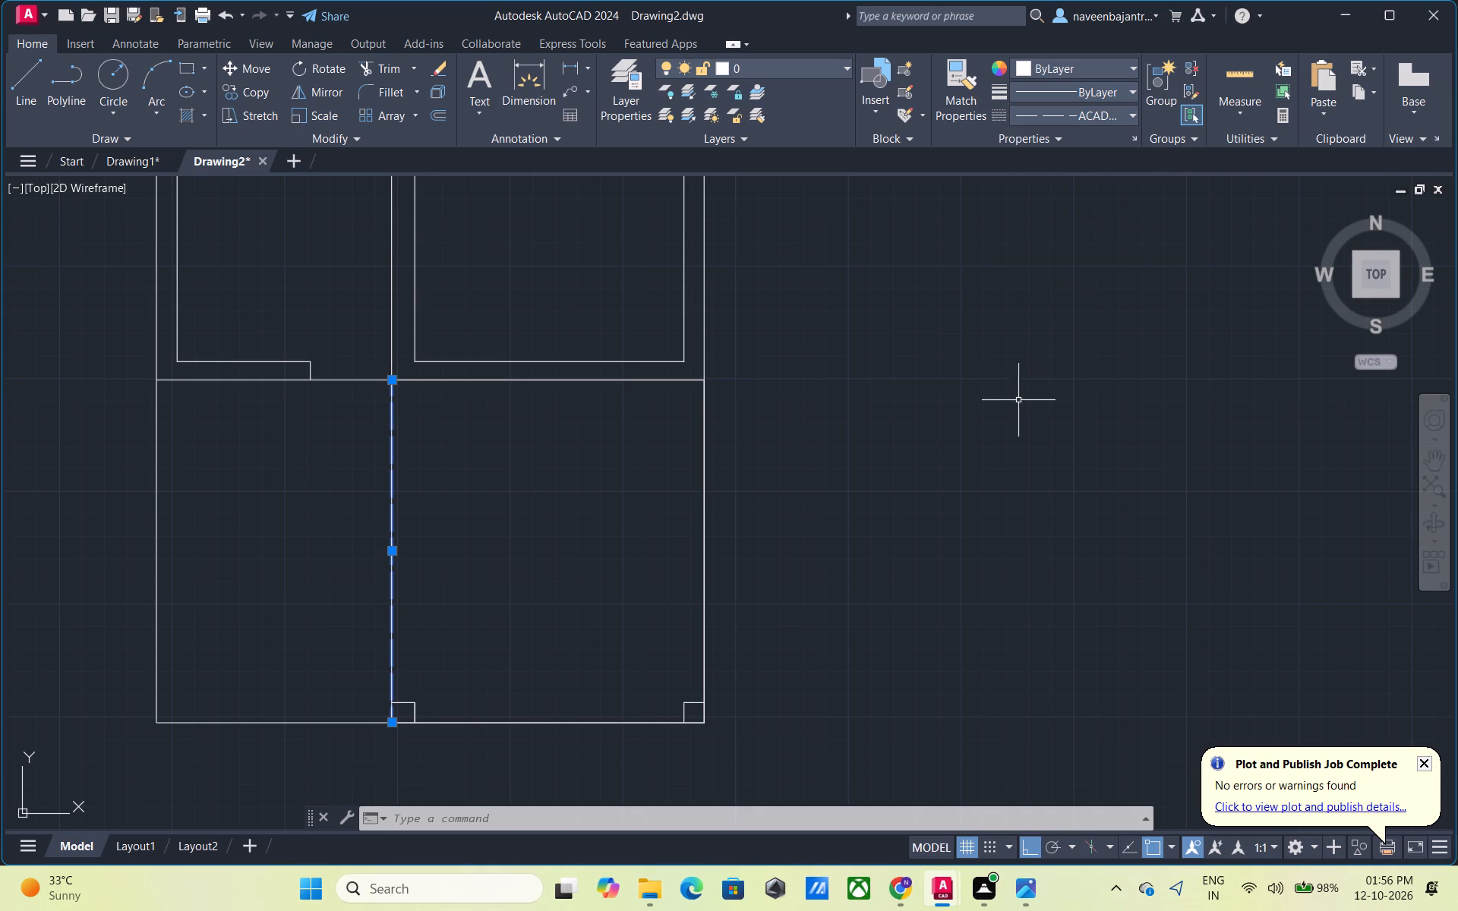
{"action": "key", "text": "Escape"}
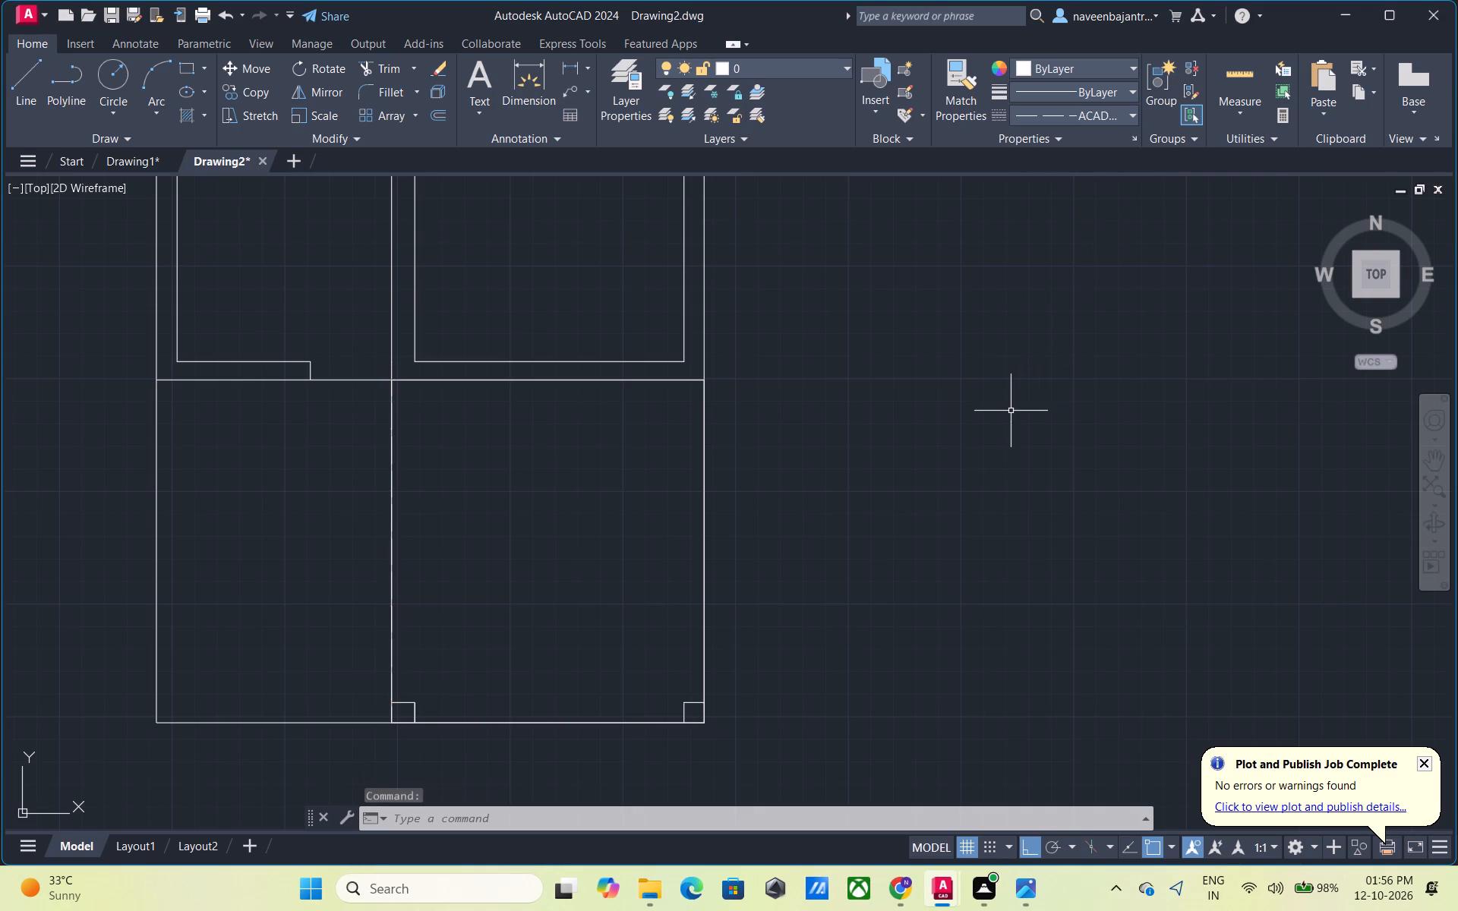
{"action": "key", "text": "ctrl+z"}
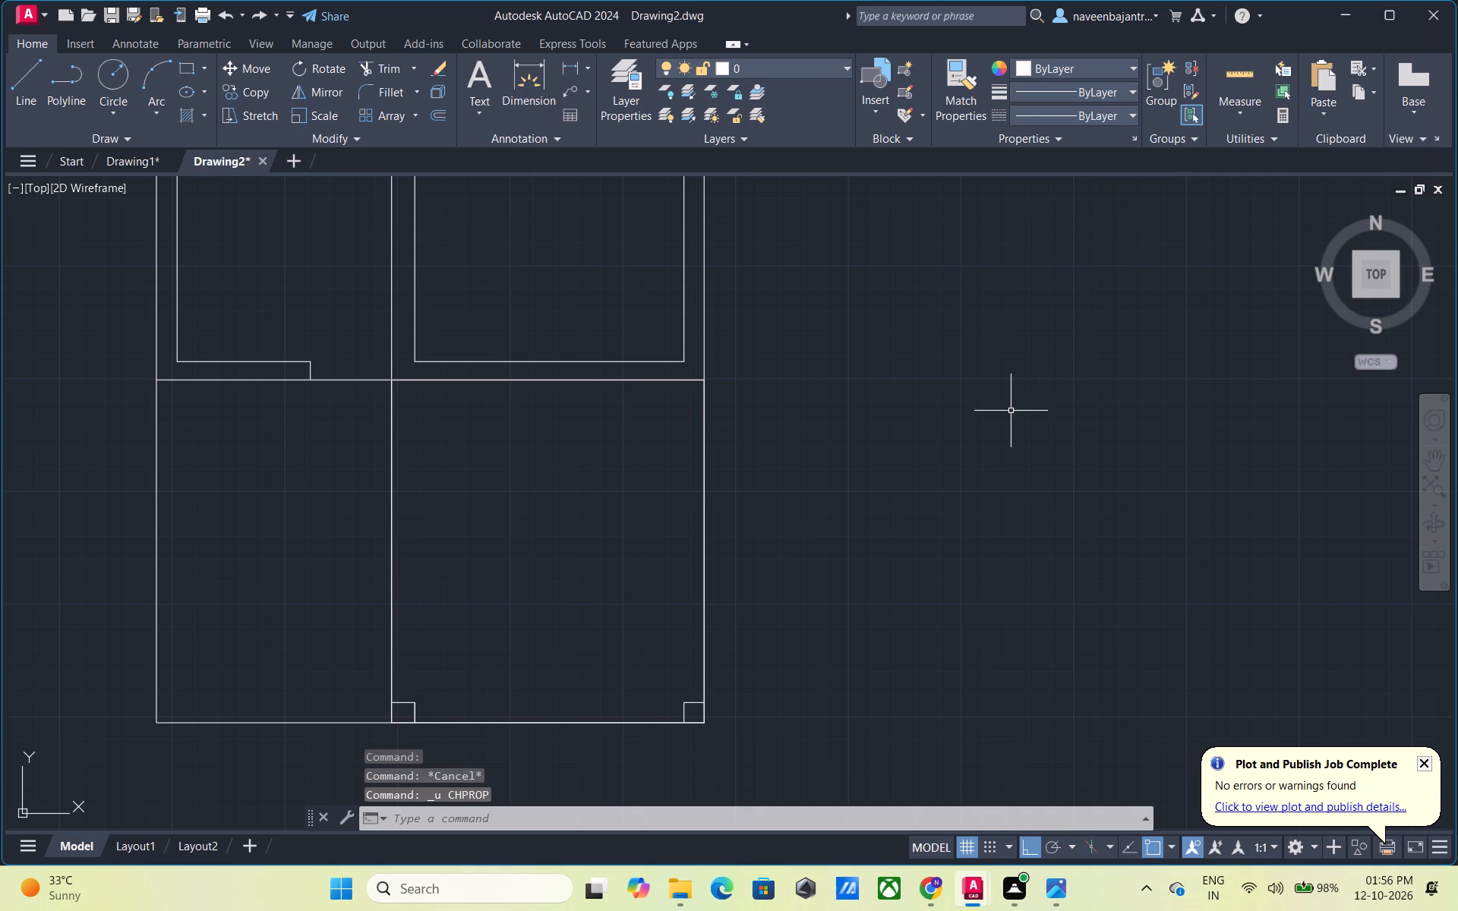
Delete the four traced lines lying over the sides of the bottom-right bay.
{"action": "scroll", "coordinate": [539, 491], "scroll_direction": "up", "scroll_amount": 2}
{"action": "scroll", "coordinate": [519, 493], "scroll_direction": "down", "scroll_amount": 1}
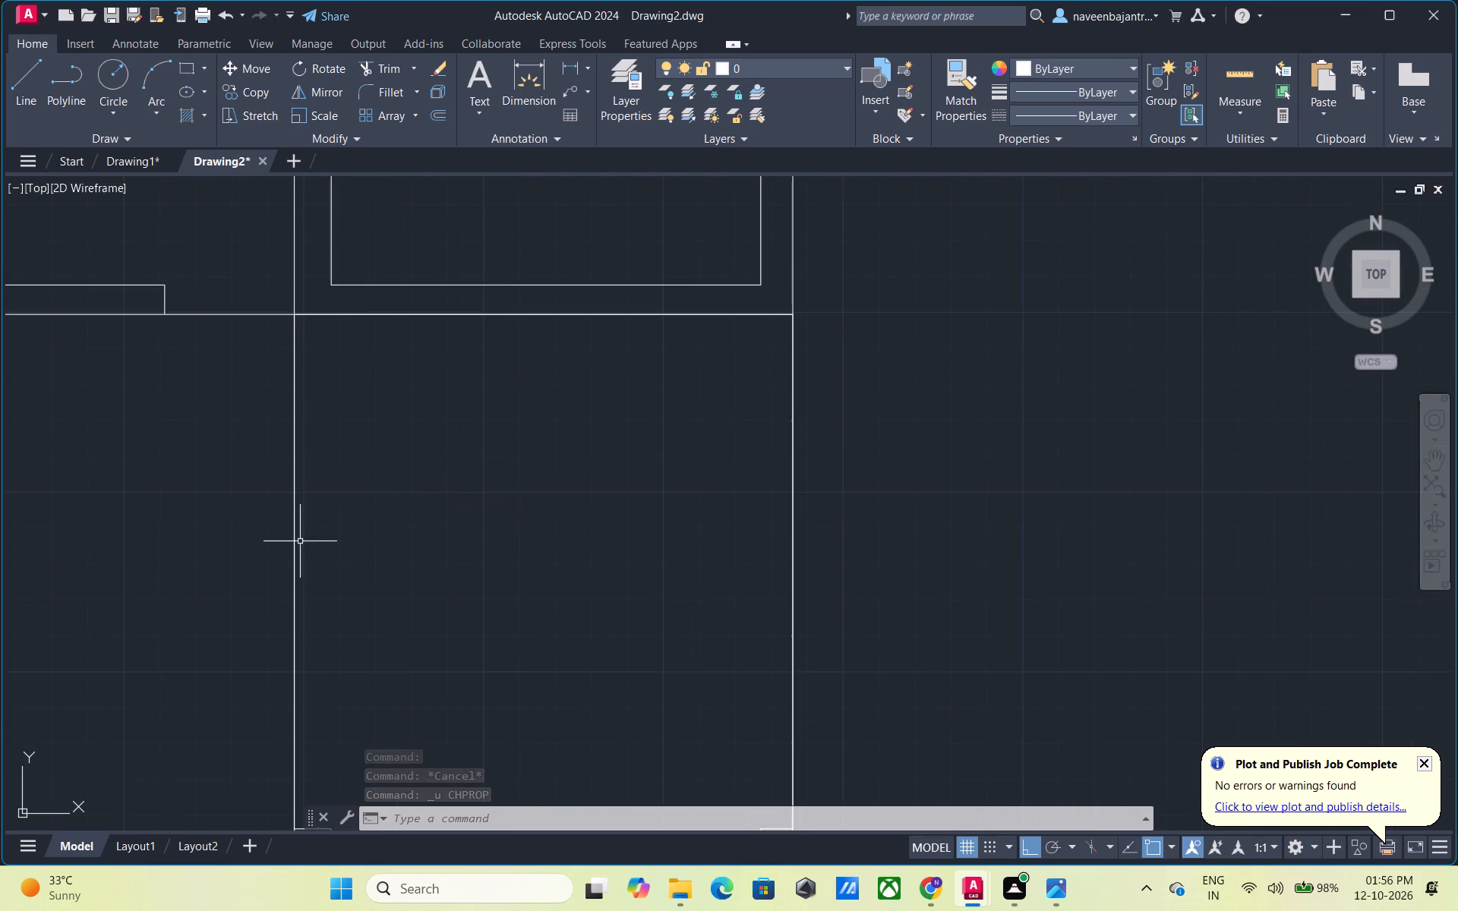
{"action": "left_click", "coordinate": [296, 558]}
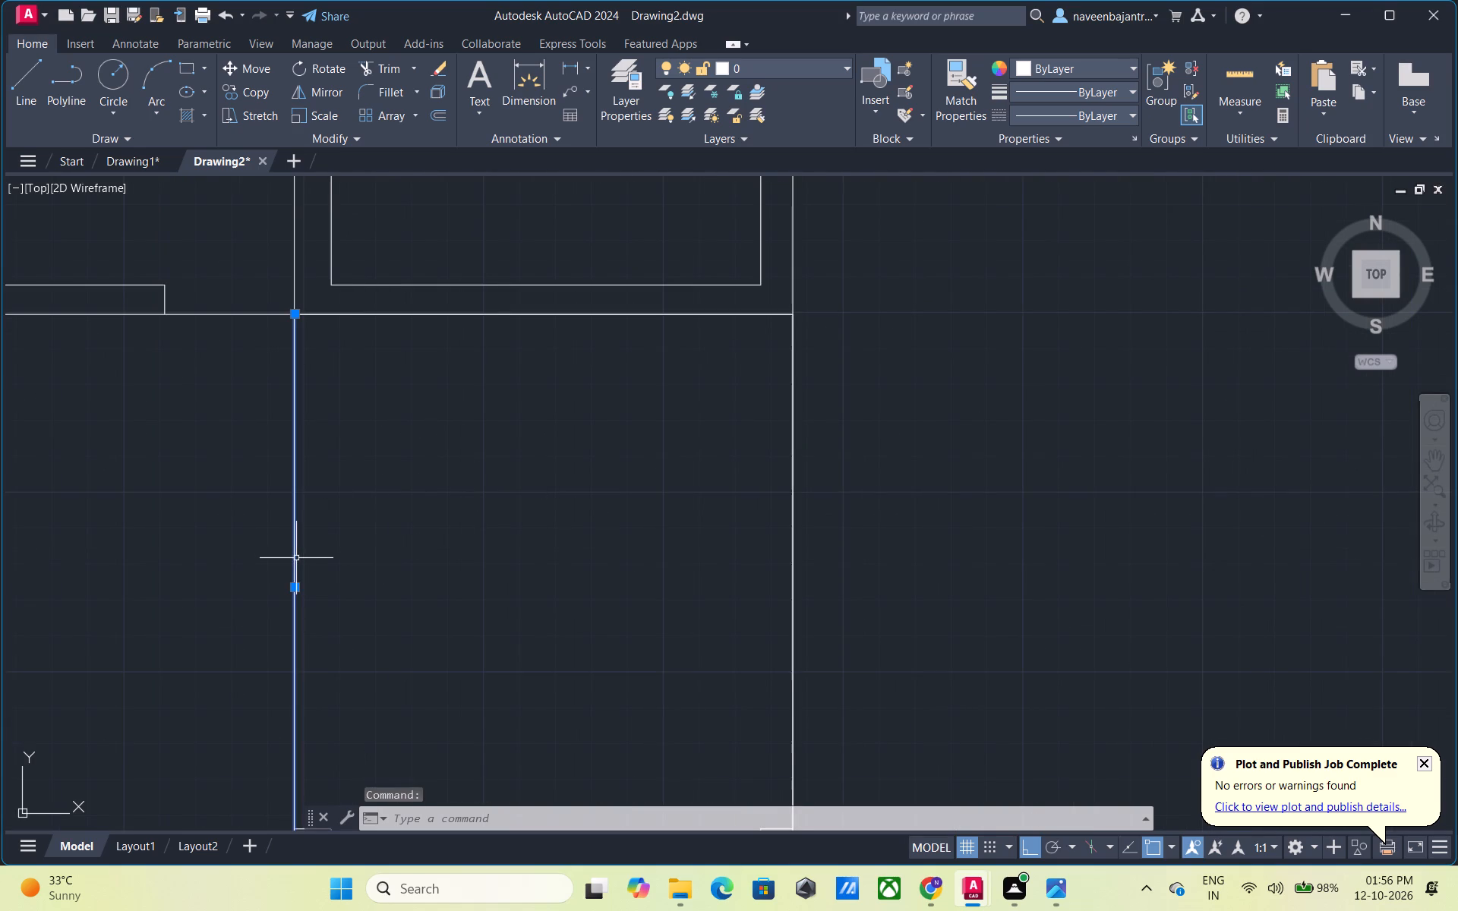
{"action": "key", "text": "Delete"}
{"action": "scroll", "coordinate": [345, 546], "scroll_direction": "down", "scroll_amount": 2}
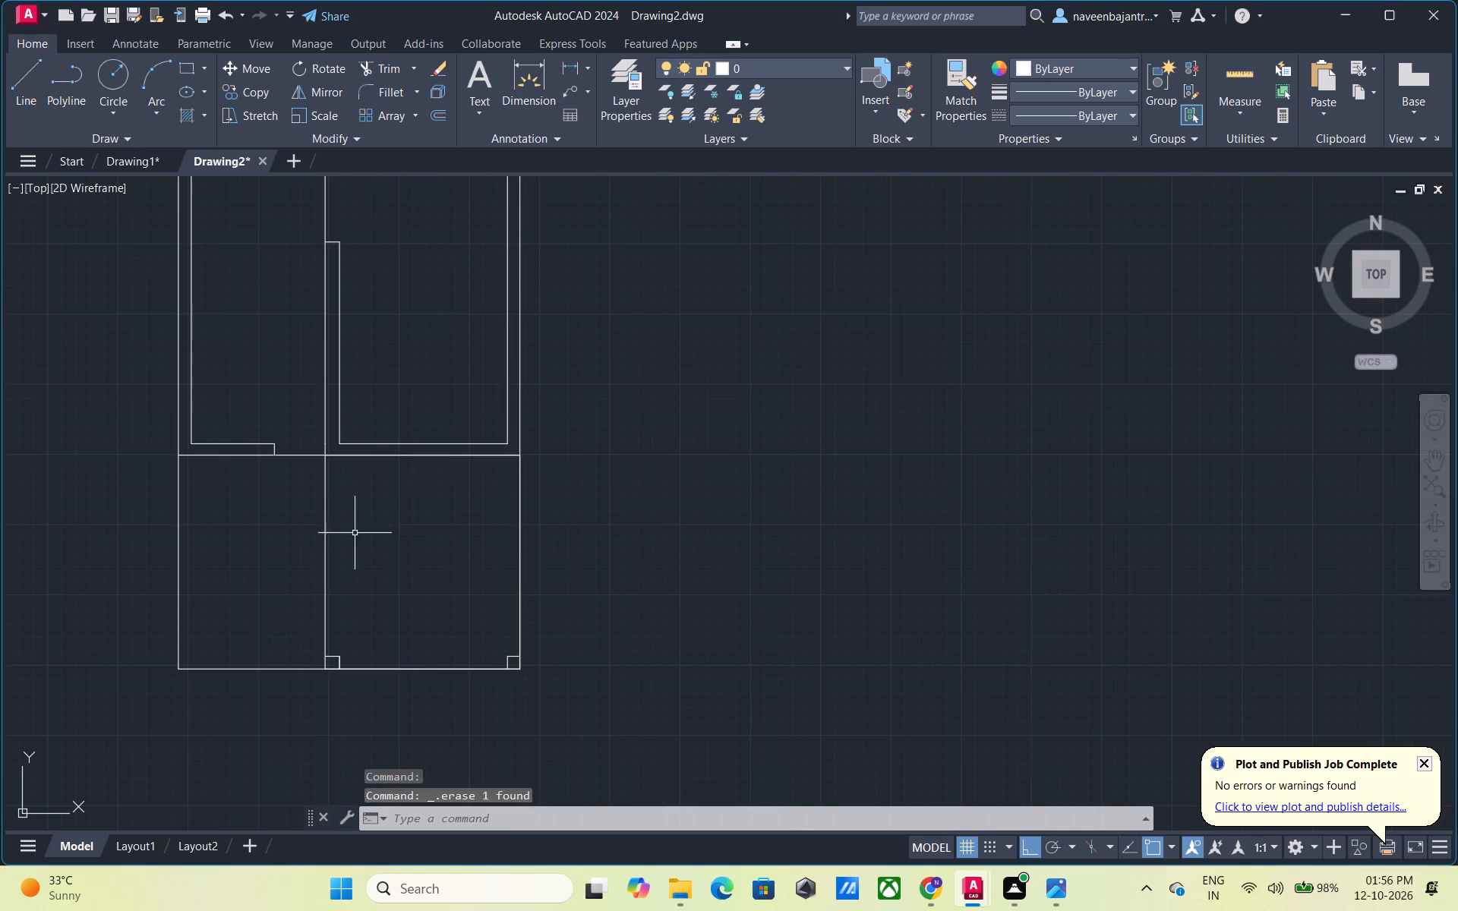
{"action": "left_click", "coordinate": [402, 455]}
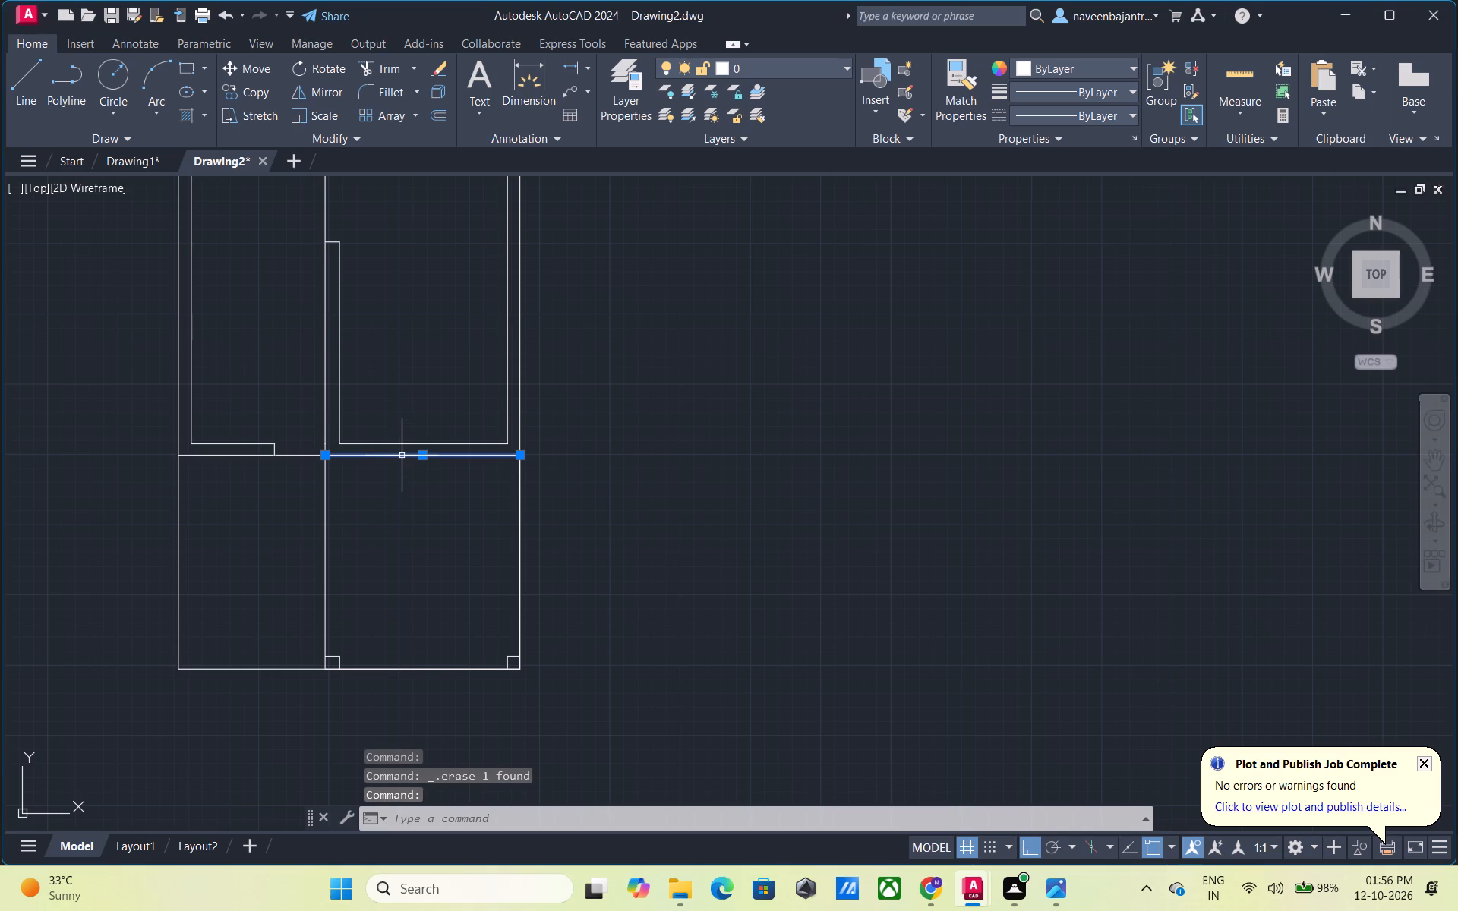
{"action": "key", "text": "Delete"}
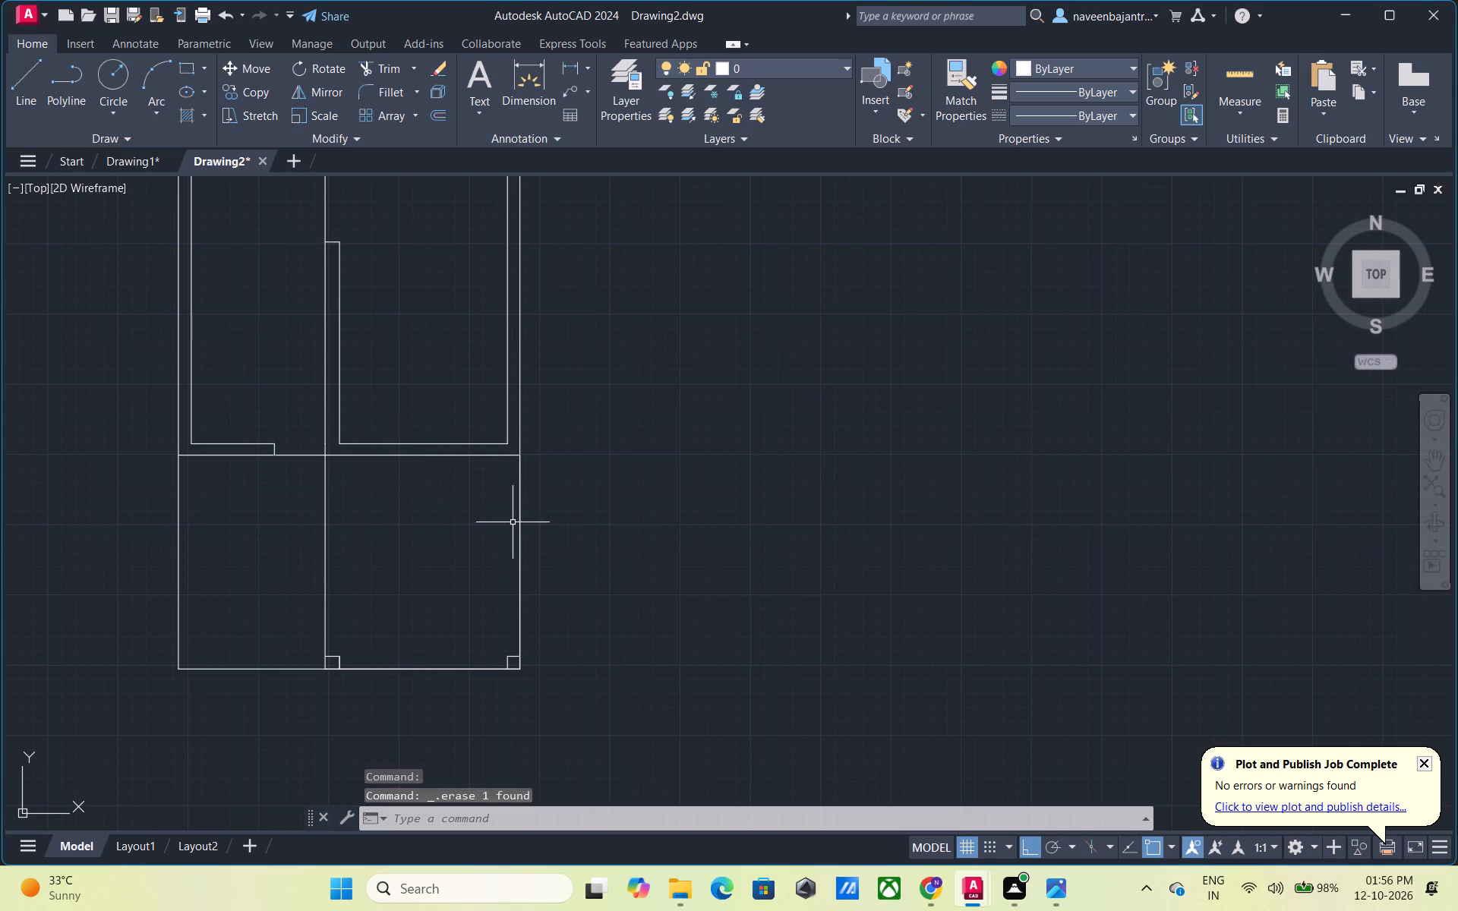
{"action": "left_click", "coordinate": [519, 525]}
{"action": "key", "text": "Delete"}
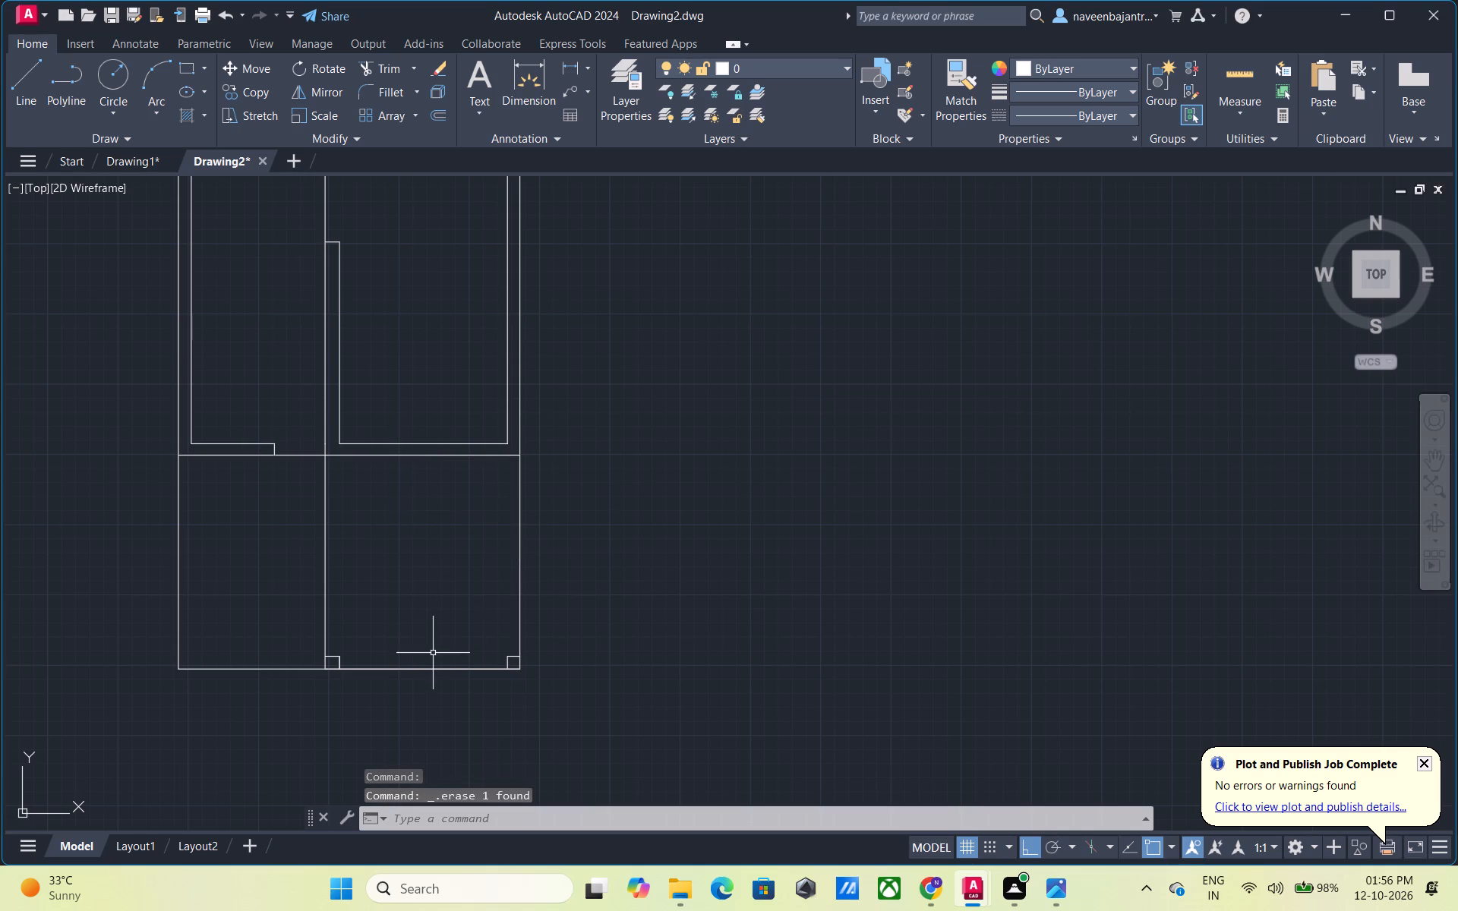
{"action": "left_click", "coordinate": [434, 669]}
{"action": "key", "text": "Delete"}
Apply the ACAD_ISO02W100 linetype to the vertical line between the two bottom bays and the horizontal line atop the bottom-right bay.
{"action": "left_click", "coordinate": [325, 534]}
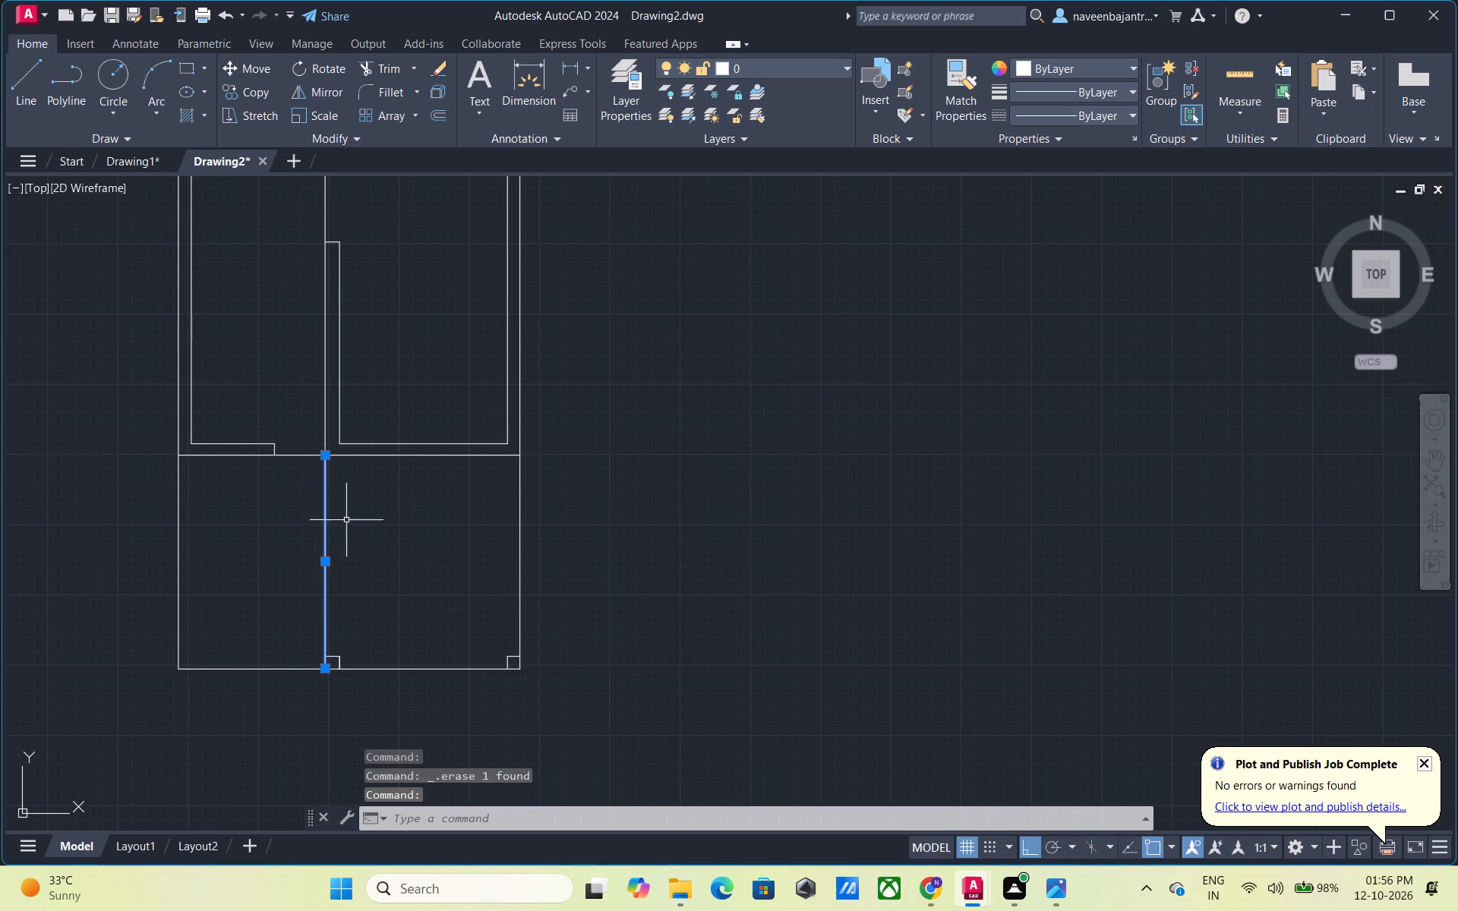
{"action": "left_click", "coordinate": [1070, 119]}
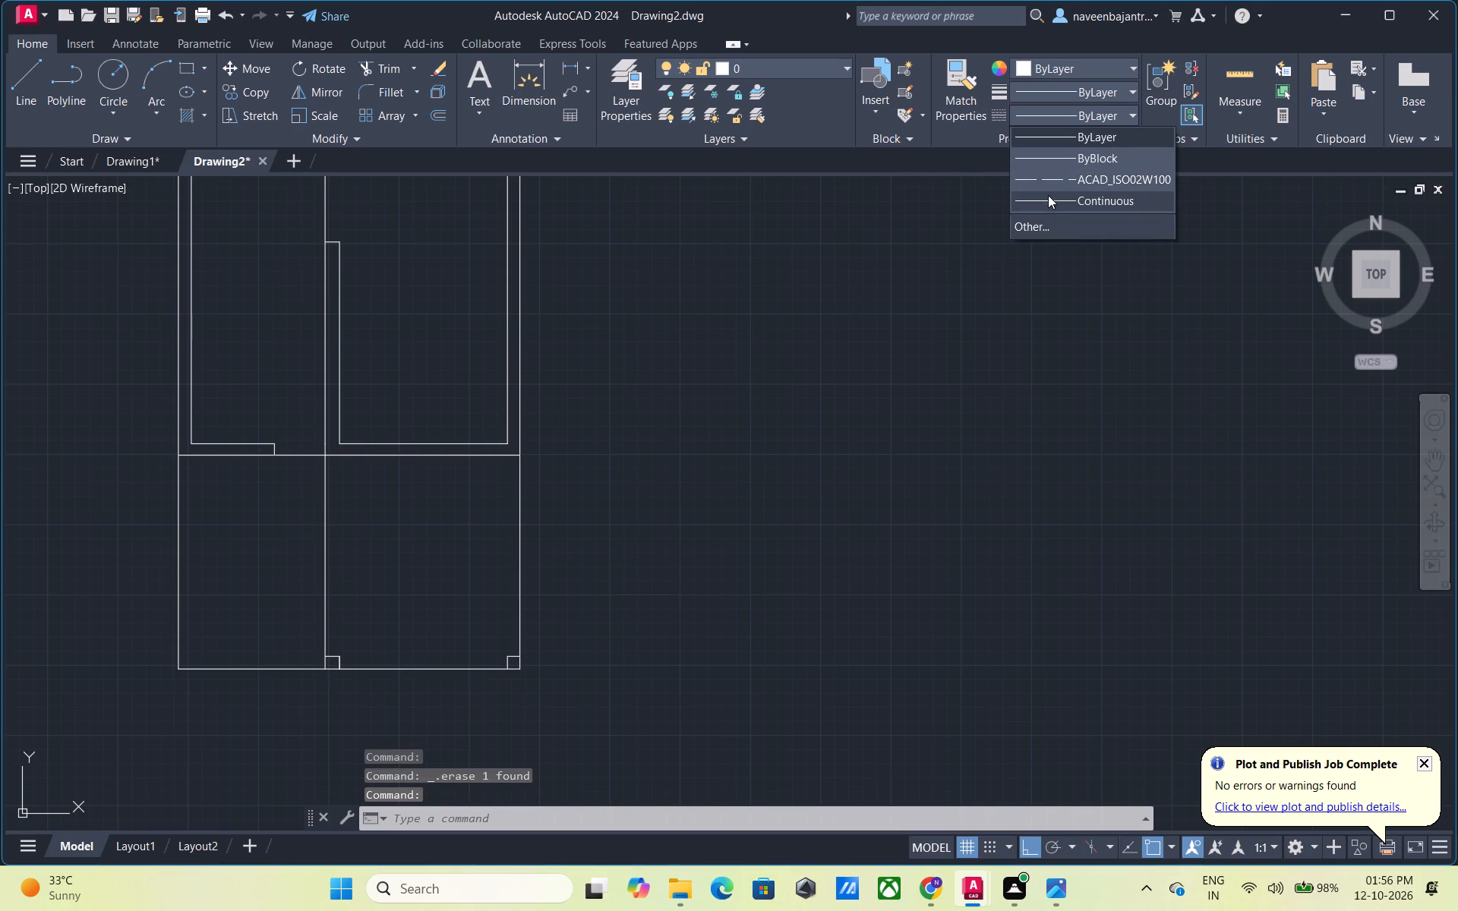
{"action": "left_click", "coordinate": [1052, 183]}
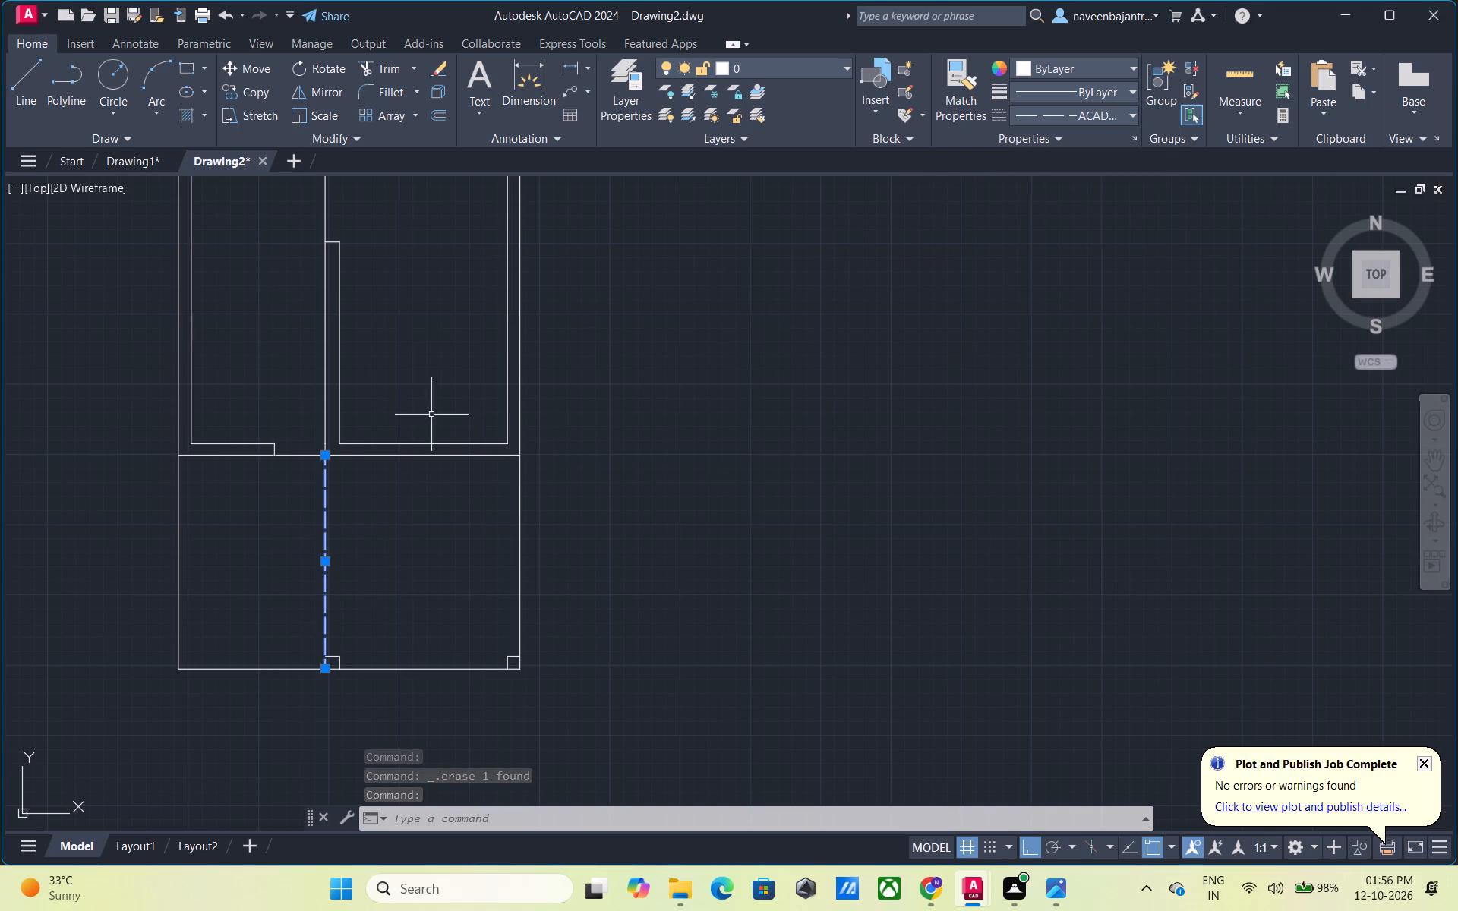
{"action": "left_click", "coordinate": [417, 455]}
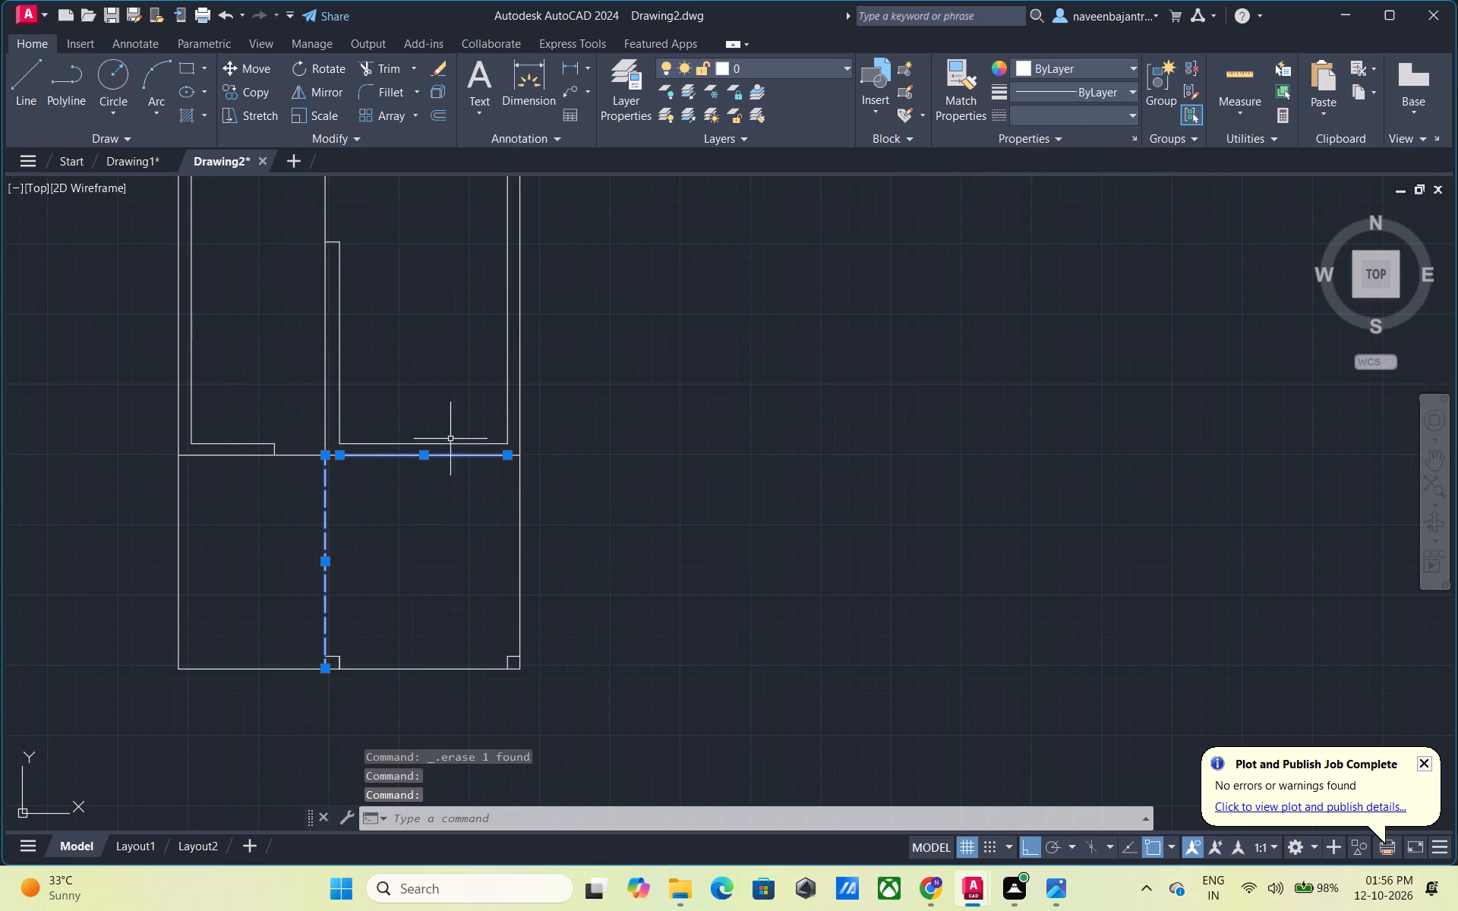
{"action": "left_click", "coordinate": [1109, 115]}
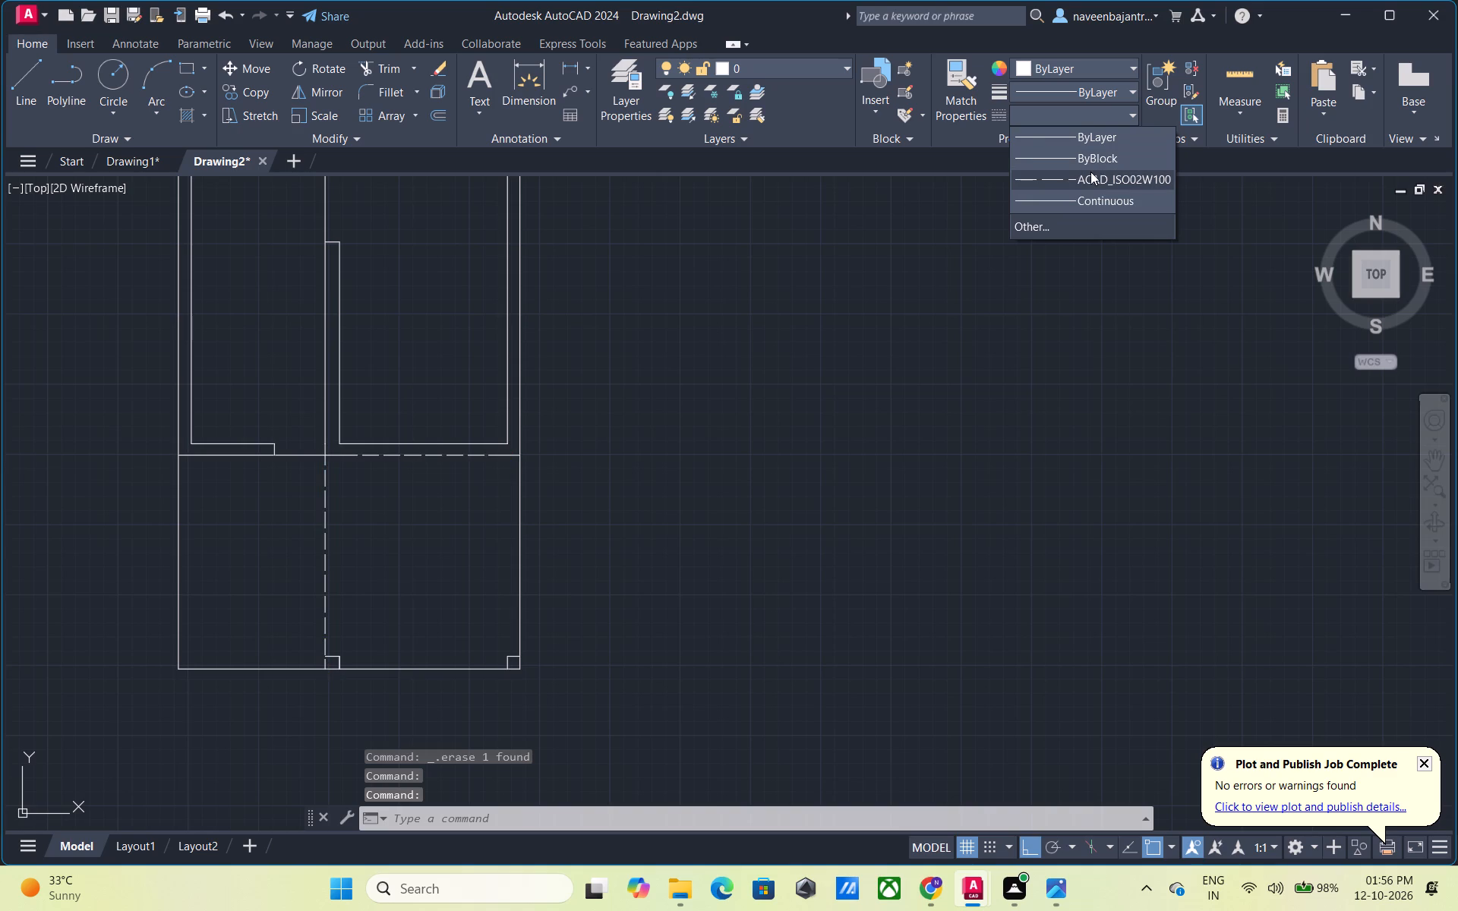
{"action": "left_click", "coordinate": [1090, 172]}
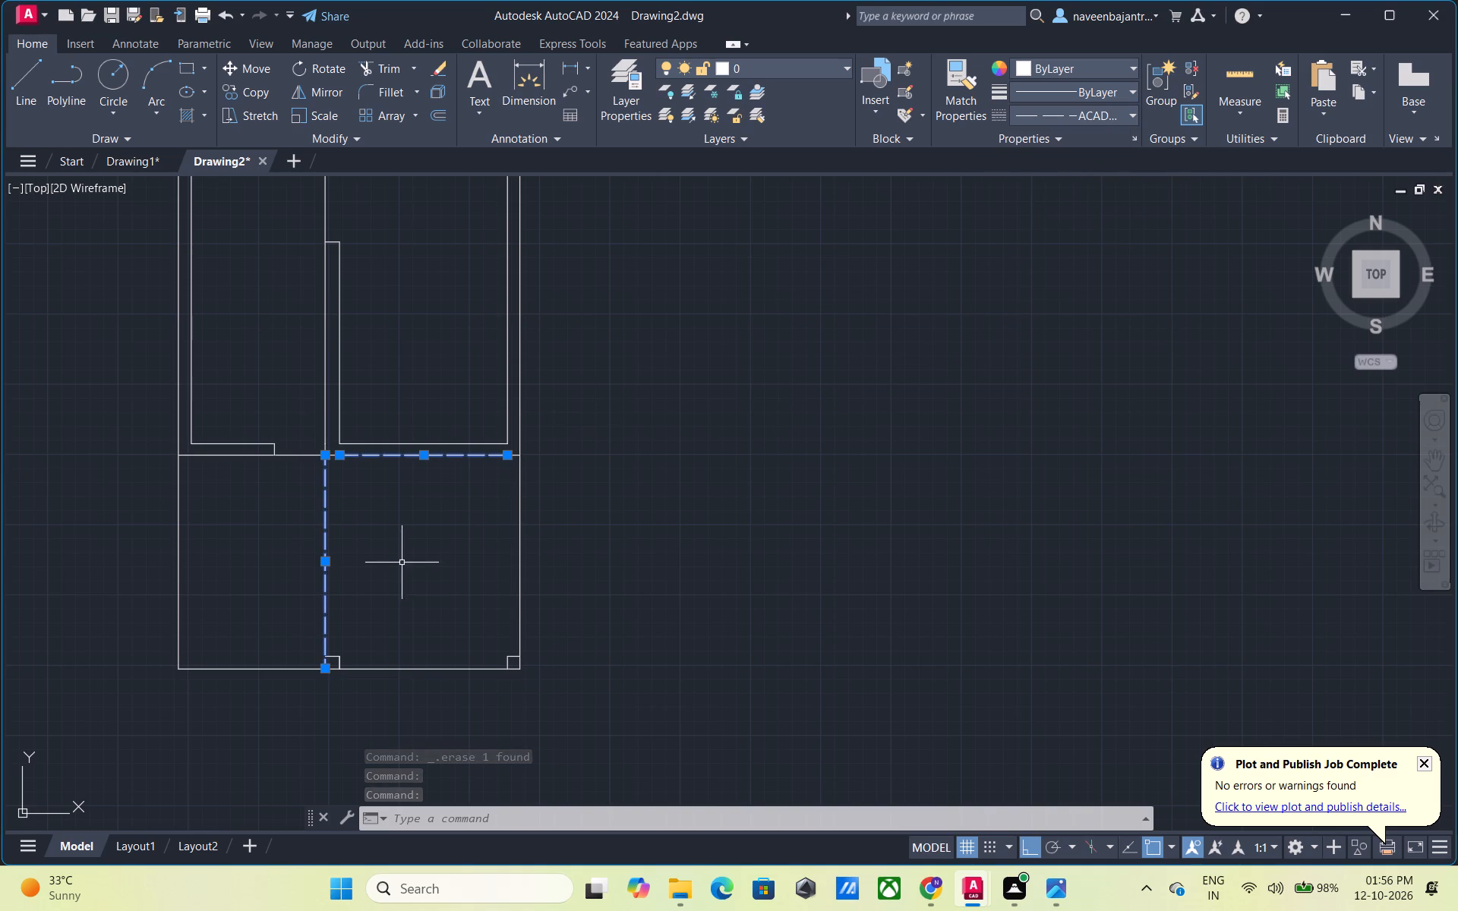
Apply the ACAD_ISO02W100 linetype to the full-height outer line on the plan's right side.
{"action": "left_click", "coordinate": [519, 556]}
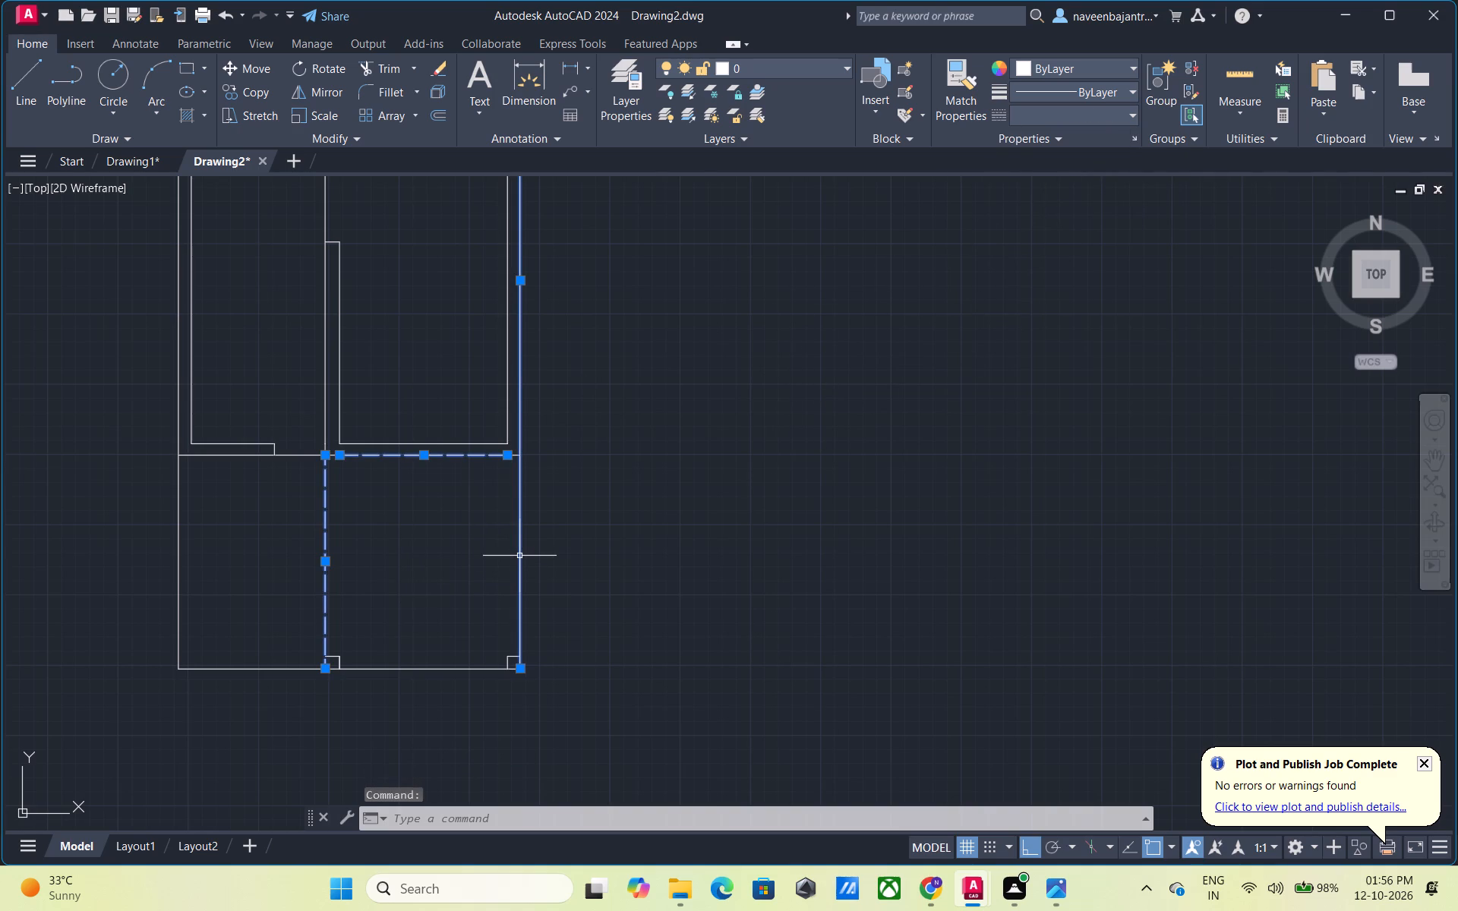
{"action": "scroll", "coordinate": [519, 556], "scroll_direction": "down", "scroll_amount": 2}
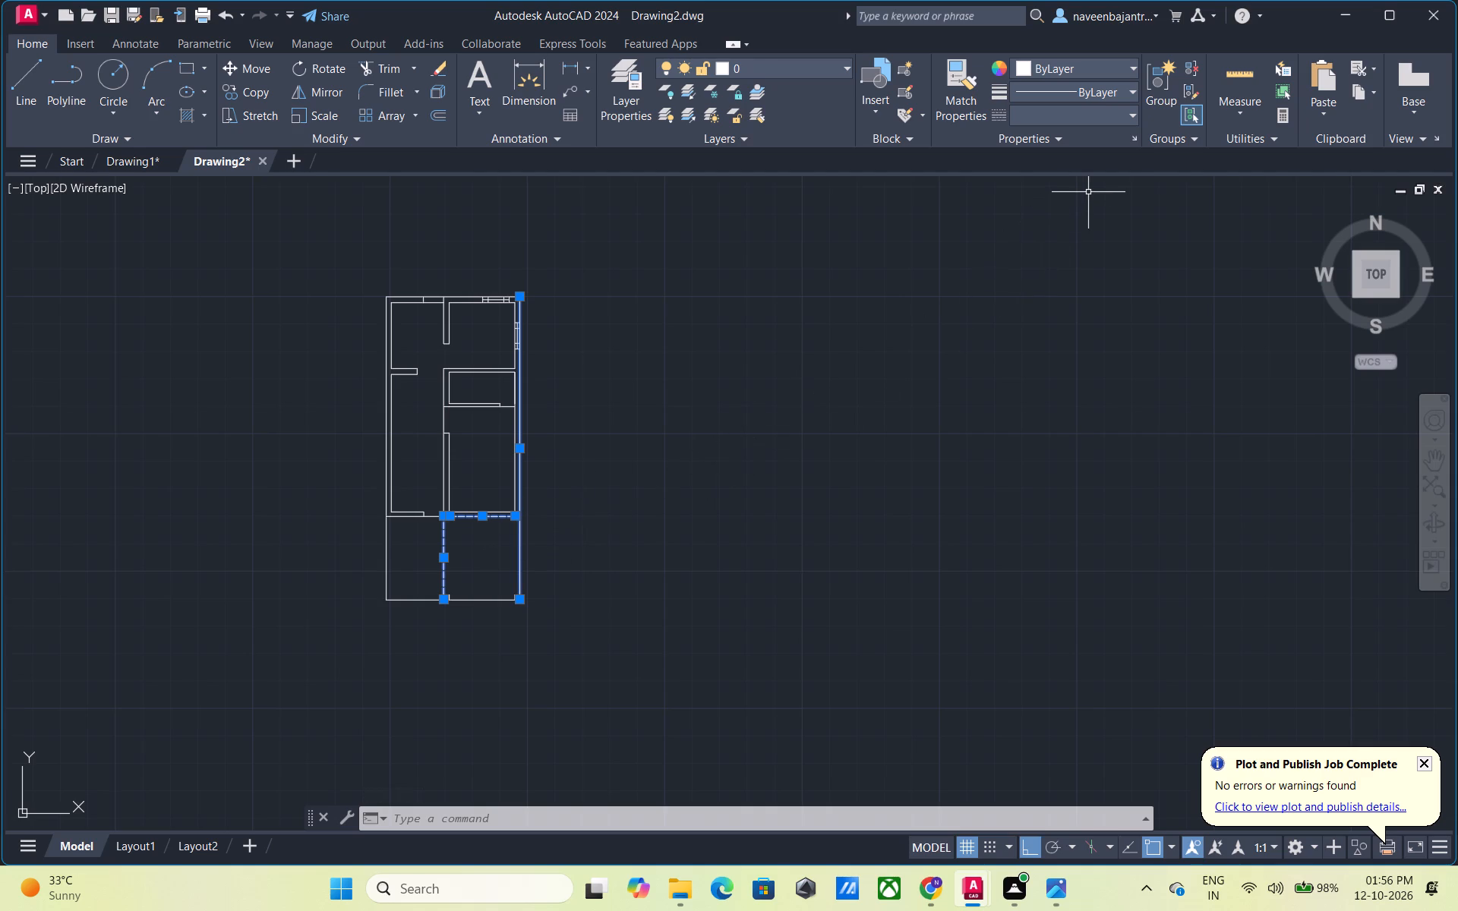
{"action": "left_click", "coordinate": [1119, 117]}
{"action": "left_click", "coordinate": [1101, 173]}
Apply the ACAD_ISO02W100 linetype to the plan's bottom outer line.
{"action": "scroll", "coordinate": [494, 601], "scroll_direction": "up", "scroll_amount": 2}
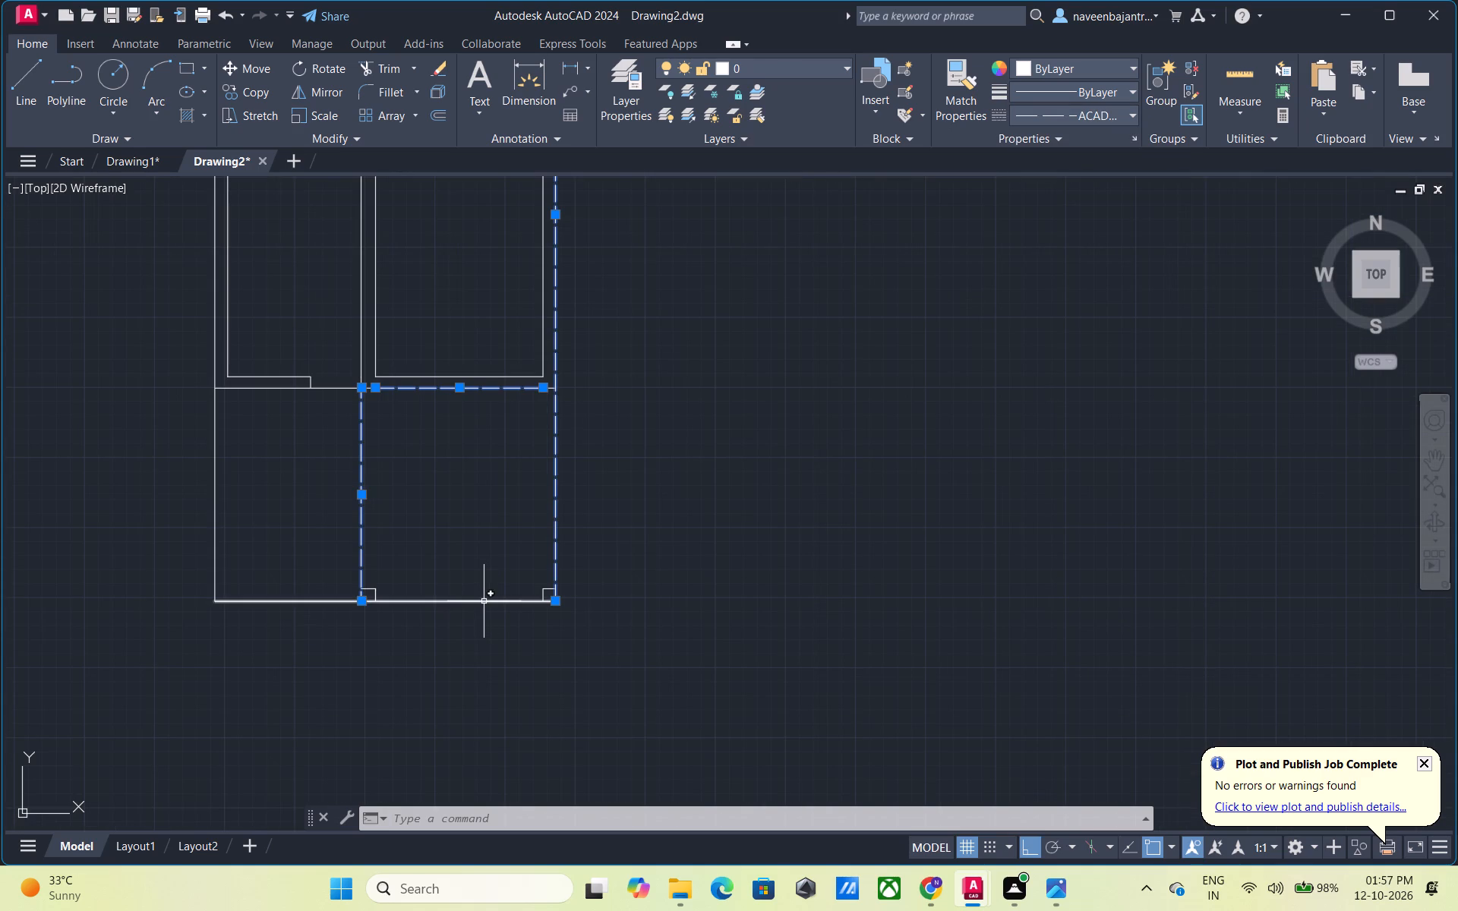
{"action": "left_click", "coordinate": [484, 601]}
{"action": "left_click", "coordinate": [1090, 118]}
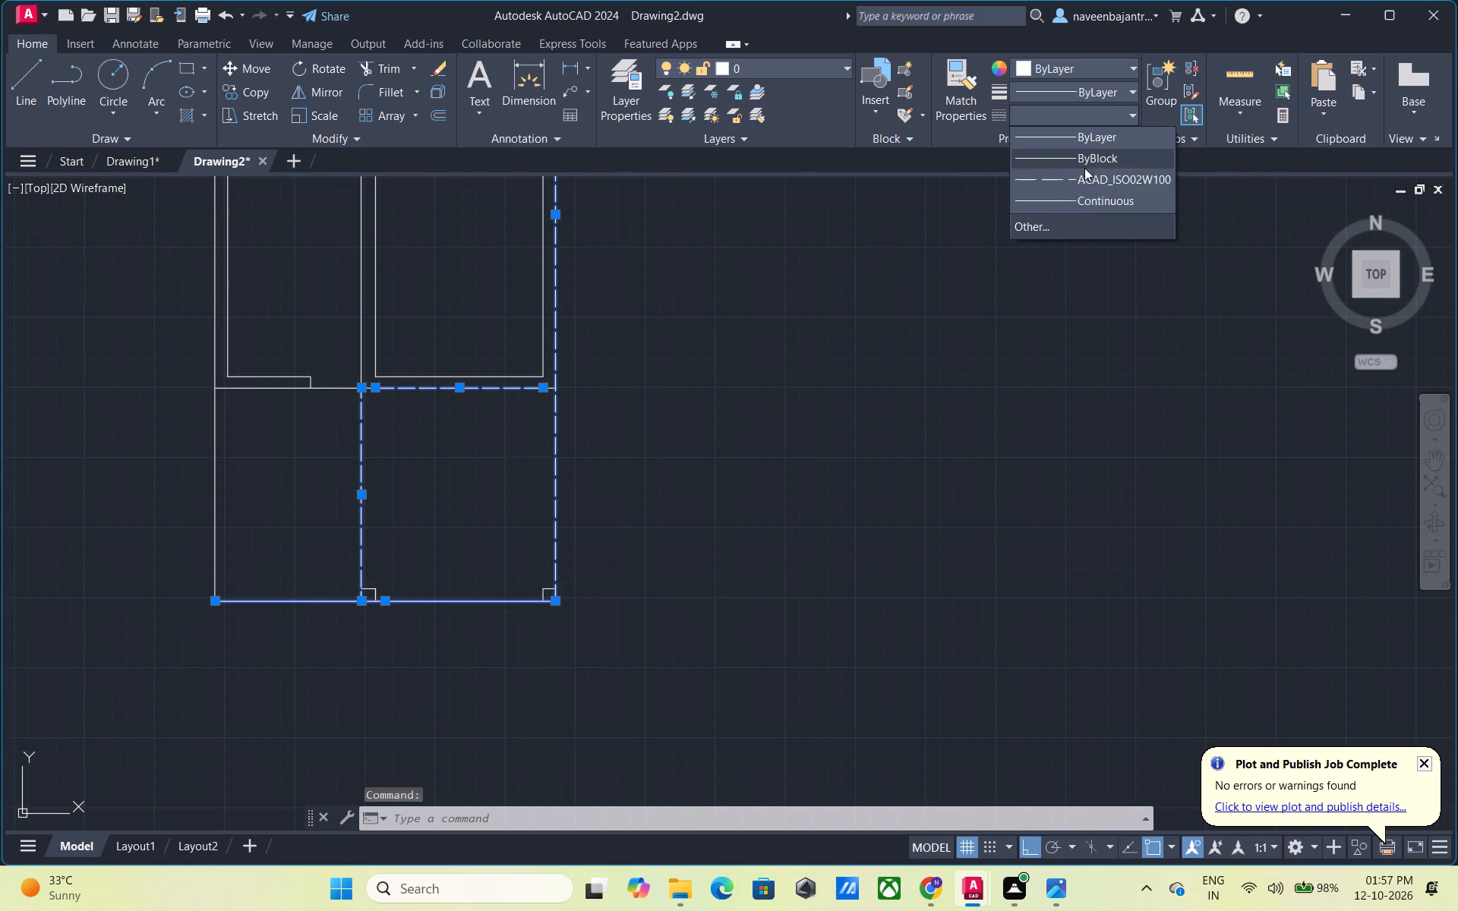
{"action": "left_click", "coordinate": [1079, 184]}
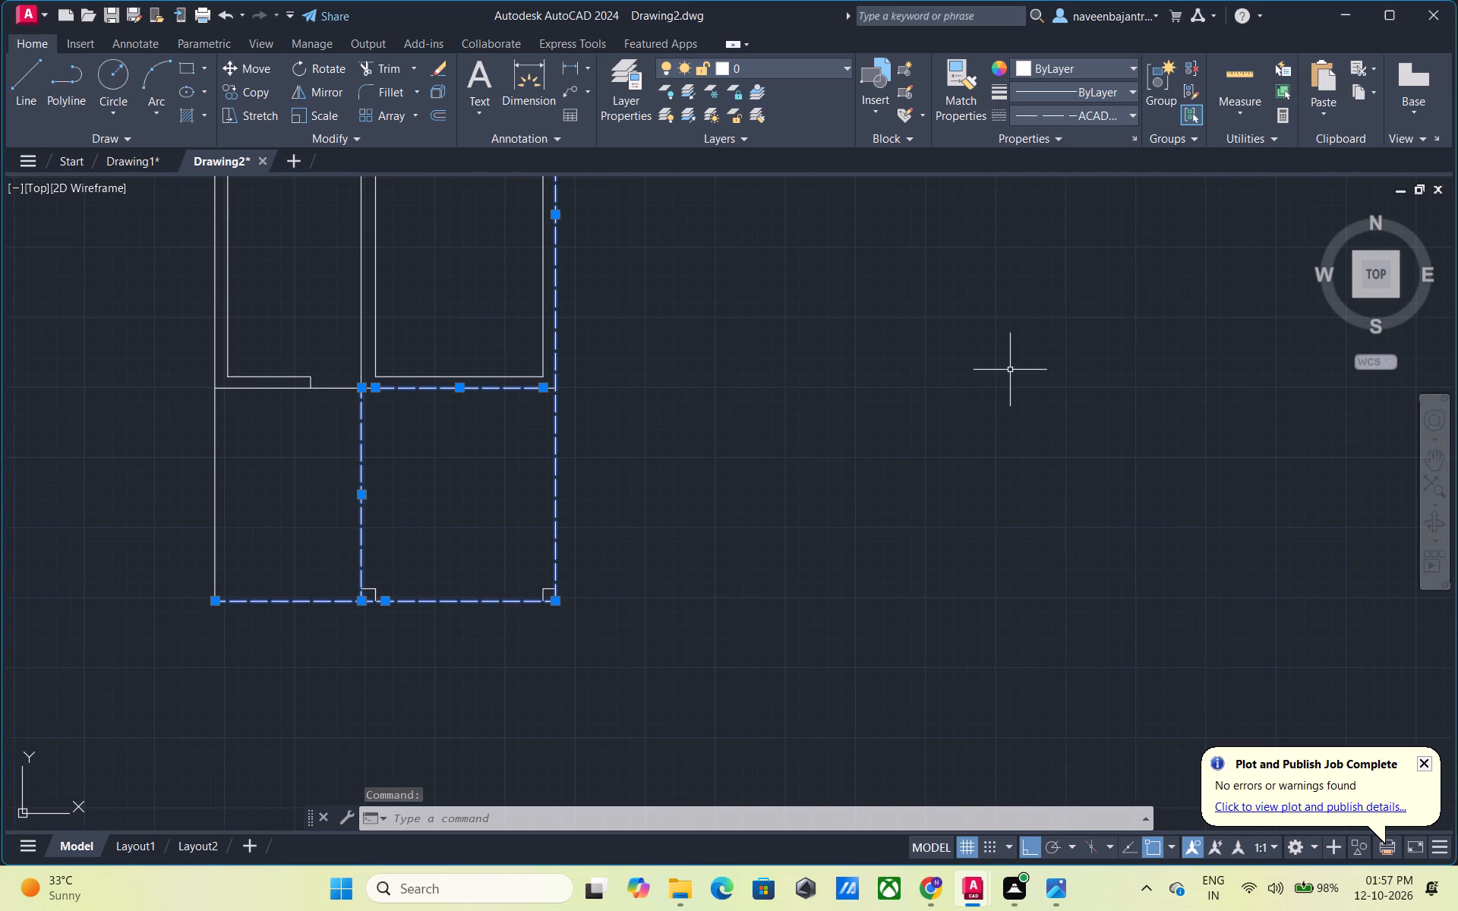
{"action": "key", "text": "Escape"}
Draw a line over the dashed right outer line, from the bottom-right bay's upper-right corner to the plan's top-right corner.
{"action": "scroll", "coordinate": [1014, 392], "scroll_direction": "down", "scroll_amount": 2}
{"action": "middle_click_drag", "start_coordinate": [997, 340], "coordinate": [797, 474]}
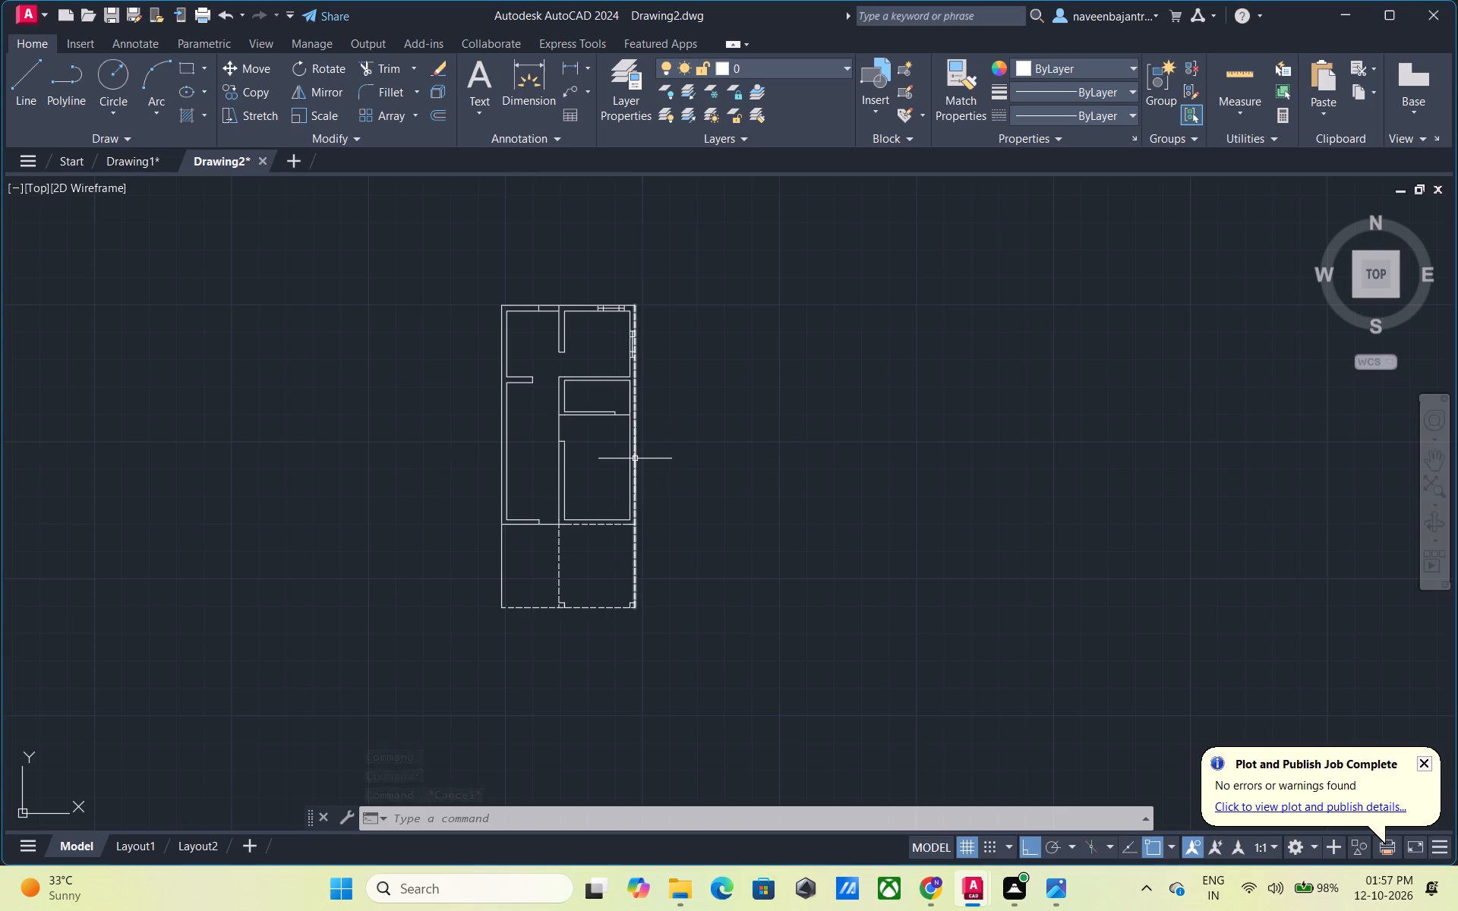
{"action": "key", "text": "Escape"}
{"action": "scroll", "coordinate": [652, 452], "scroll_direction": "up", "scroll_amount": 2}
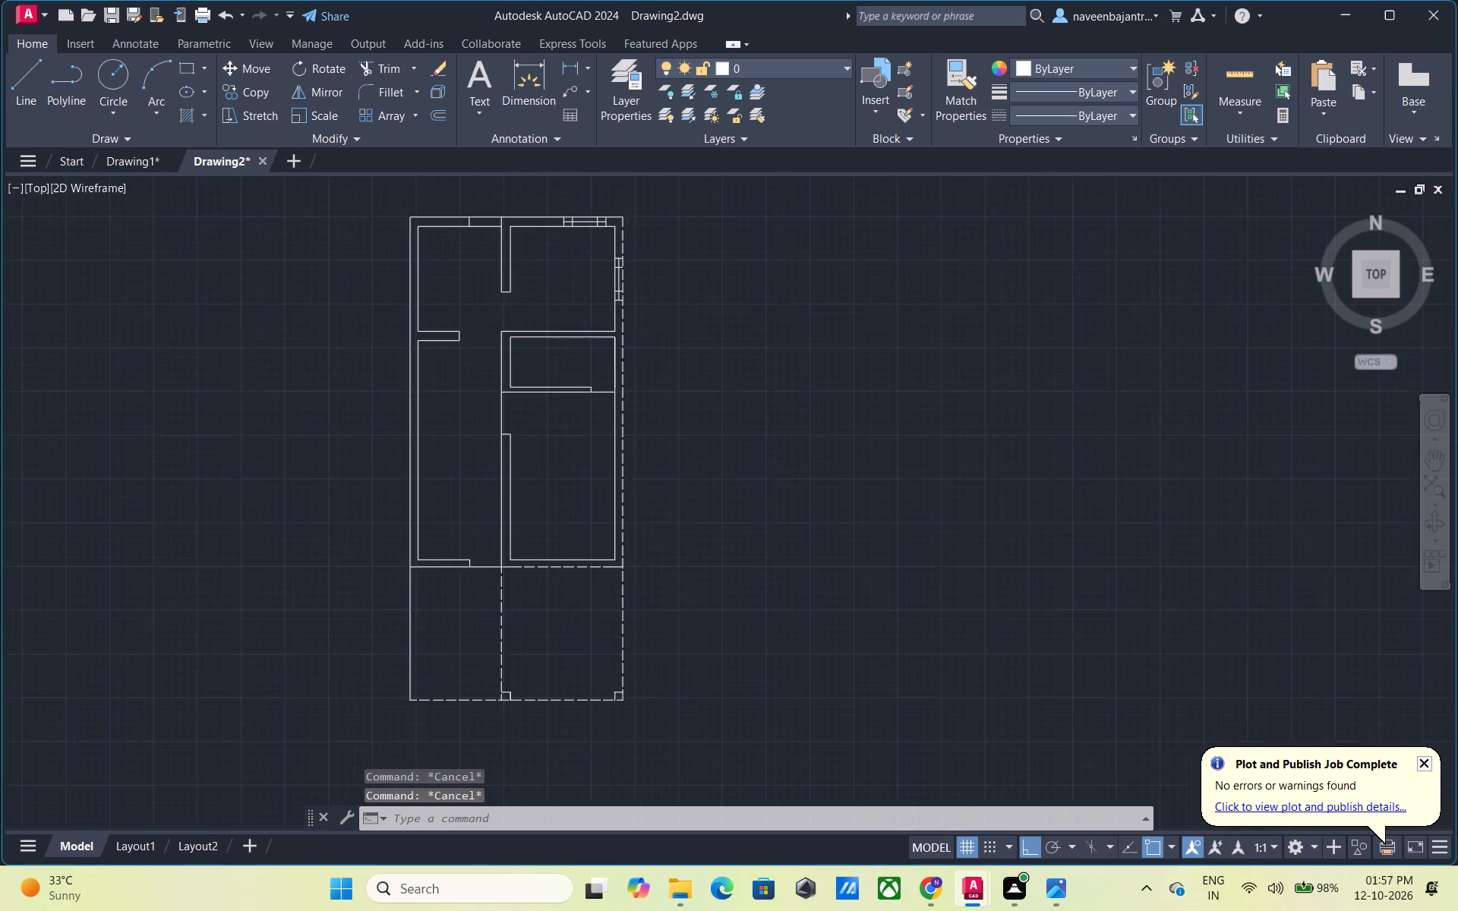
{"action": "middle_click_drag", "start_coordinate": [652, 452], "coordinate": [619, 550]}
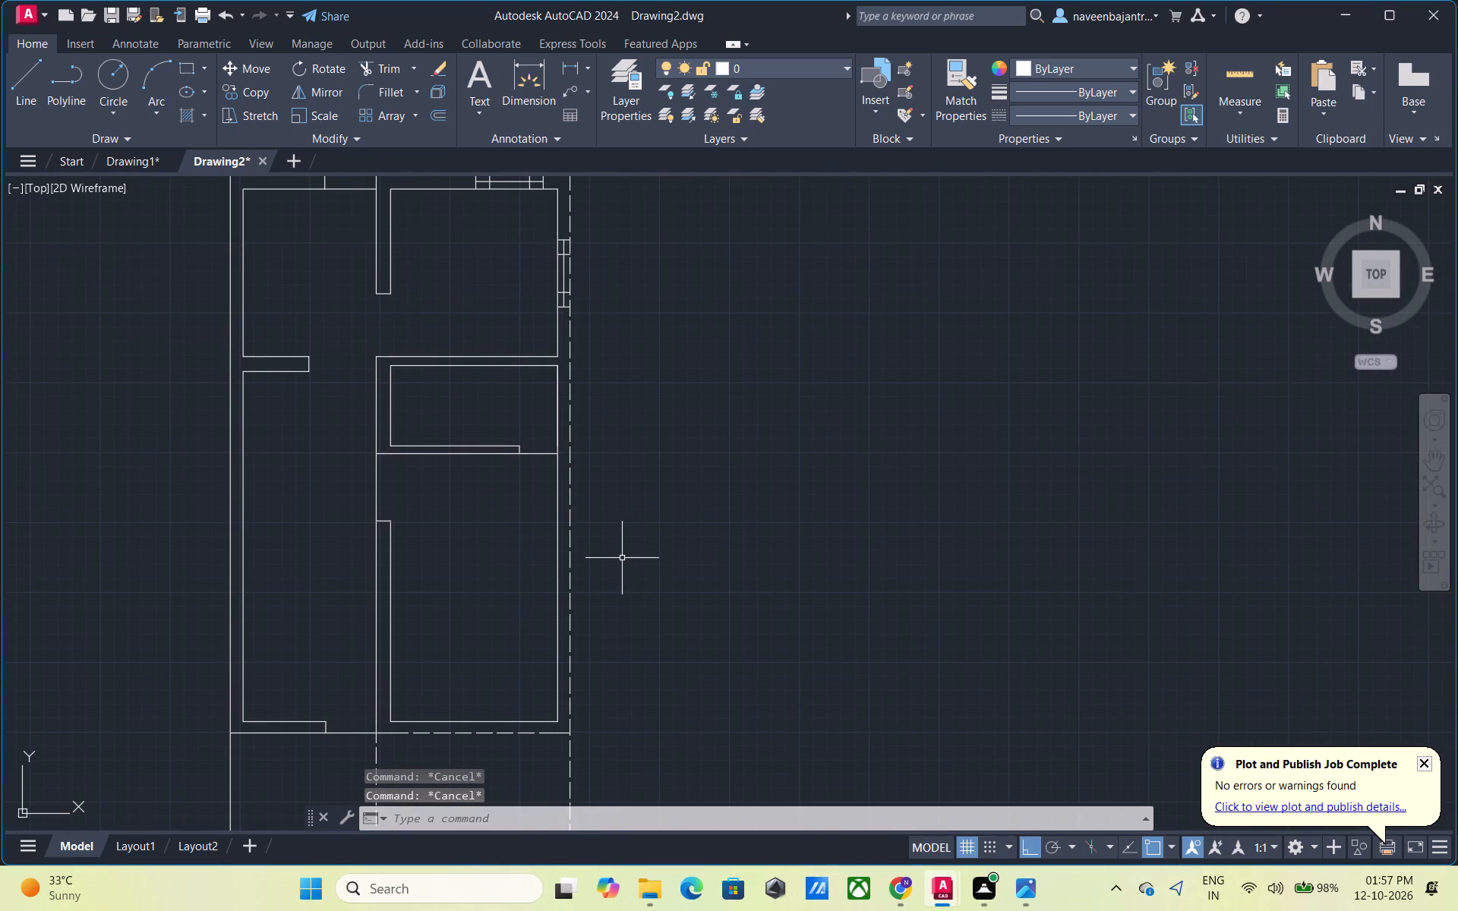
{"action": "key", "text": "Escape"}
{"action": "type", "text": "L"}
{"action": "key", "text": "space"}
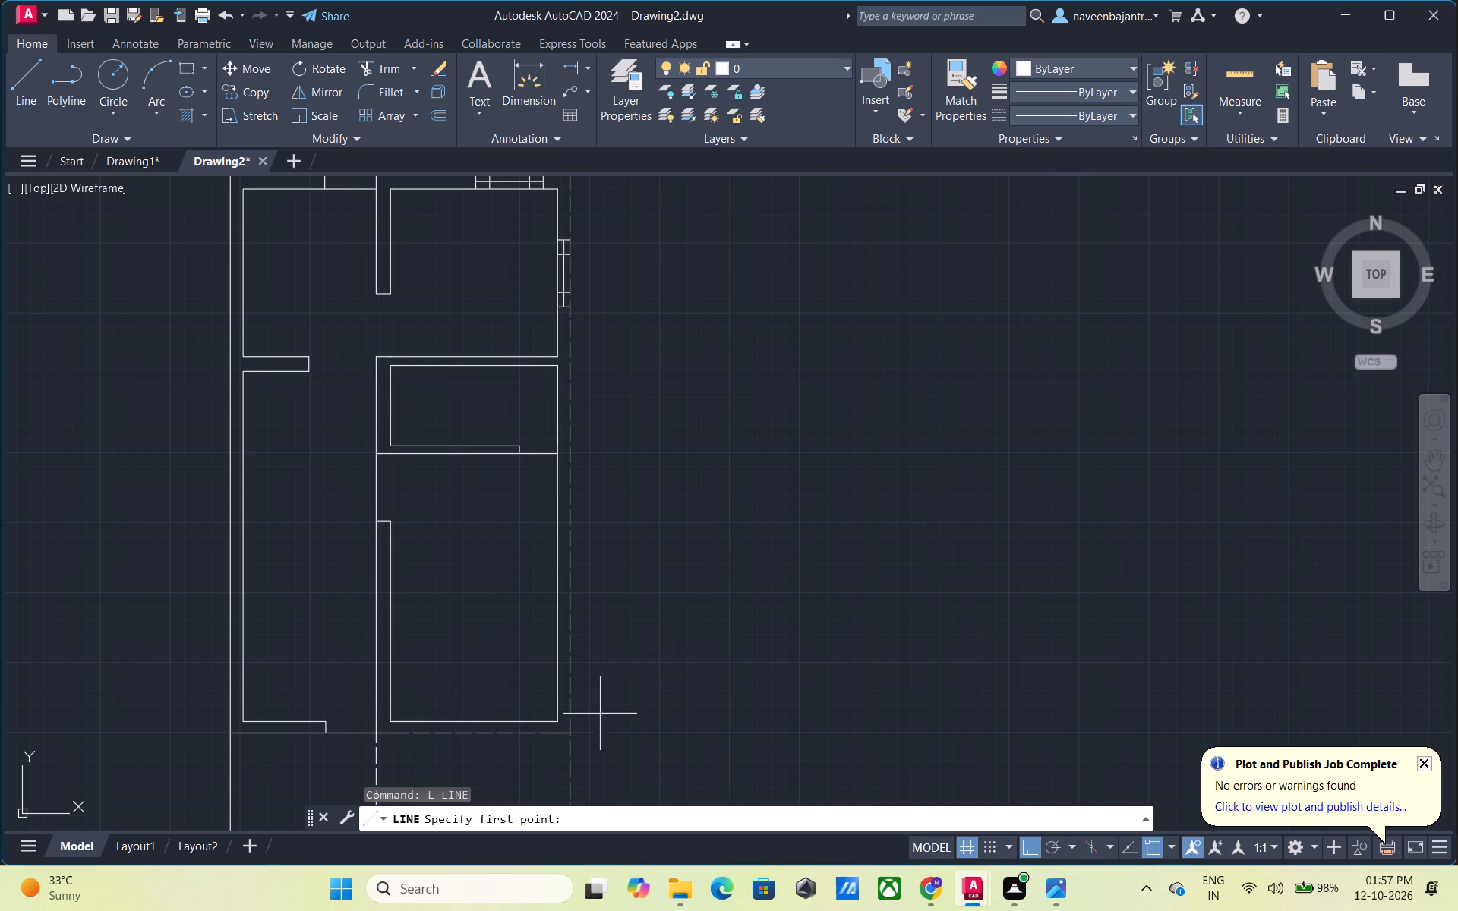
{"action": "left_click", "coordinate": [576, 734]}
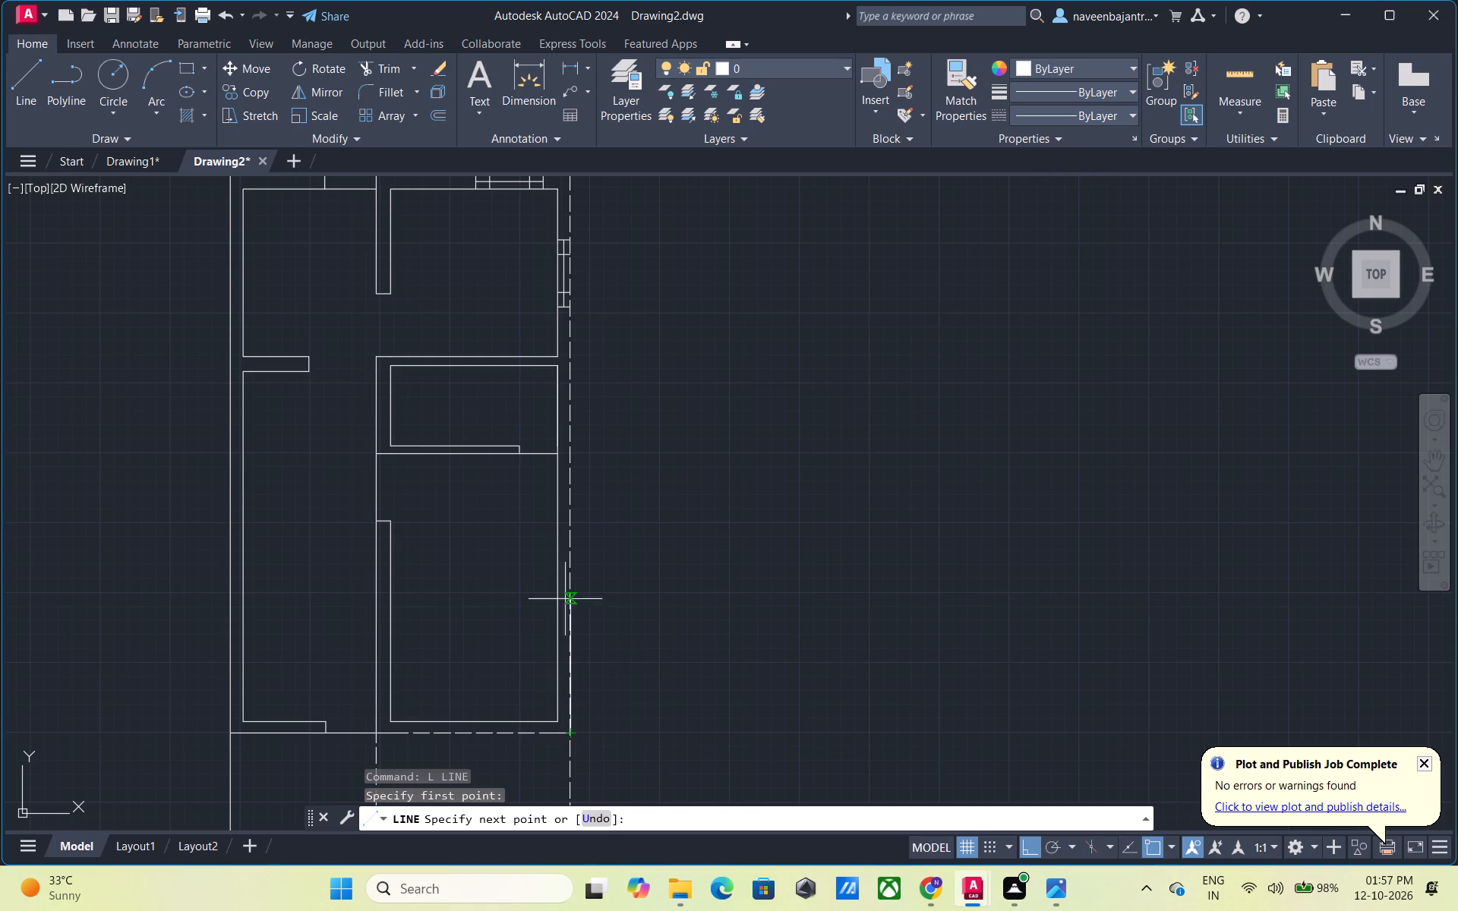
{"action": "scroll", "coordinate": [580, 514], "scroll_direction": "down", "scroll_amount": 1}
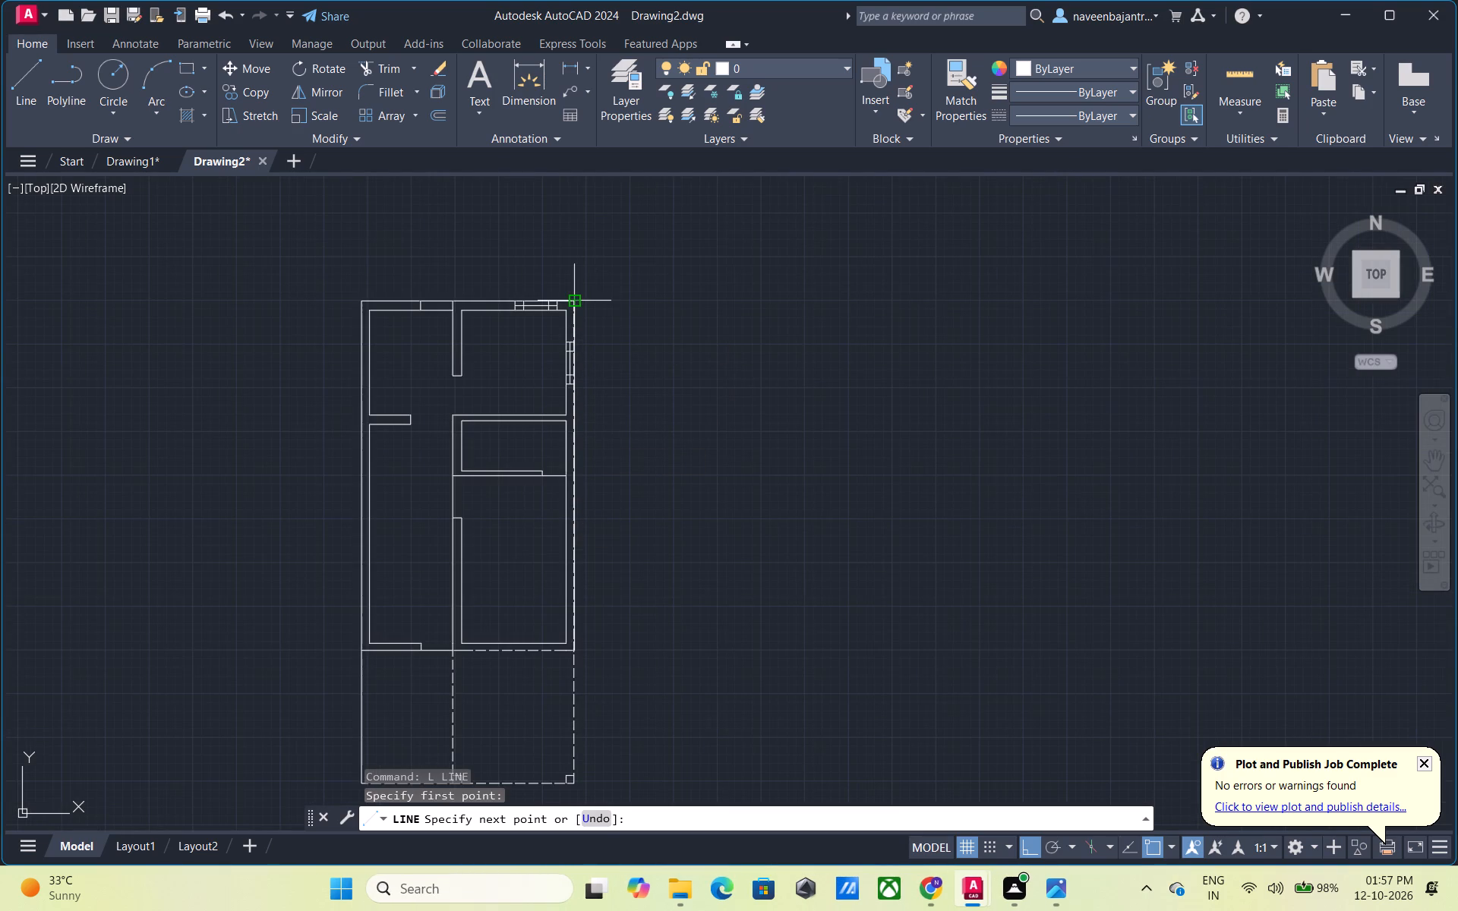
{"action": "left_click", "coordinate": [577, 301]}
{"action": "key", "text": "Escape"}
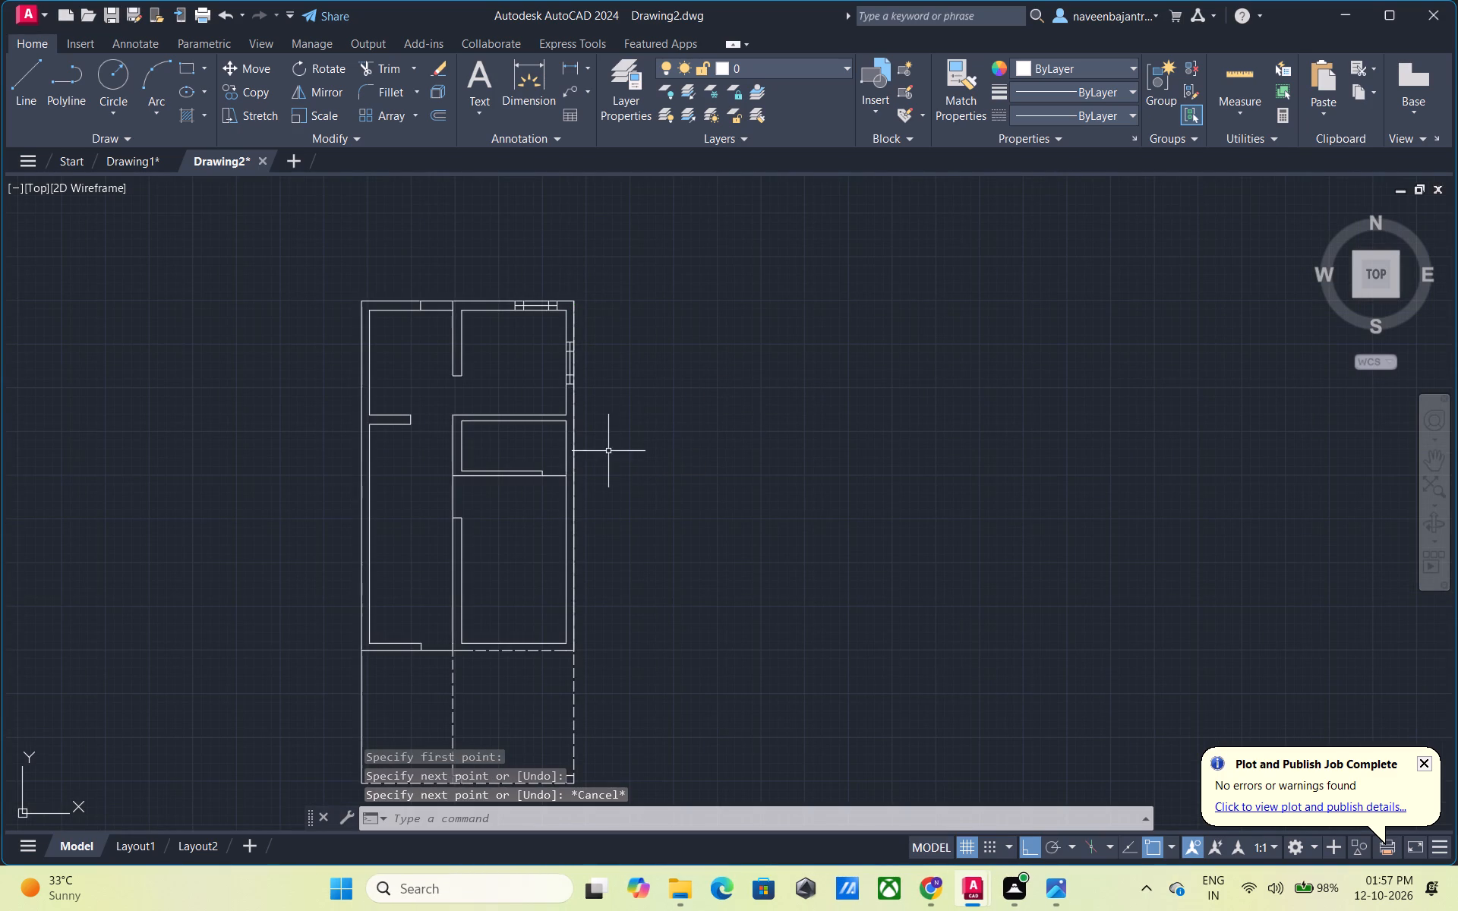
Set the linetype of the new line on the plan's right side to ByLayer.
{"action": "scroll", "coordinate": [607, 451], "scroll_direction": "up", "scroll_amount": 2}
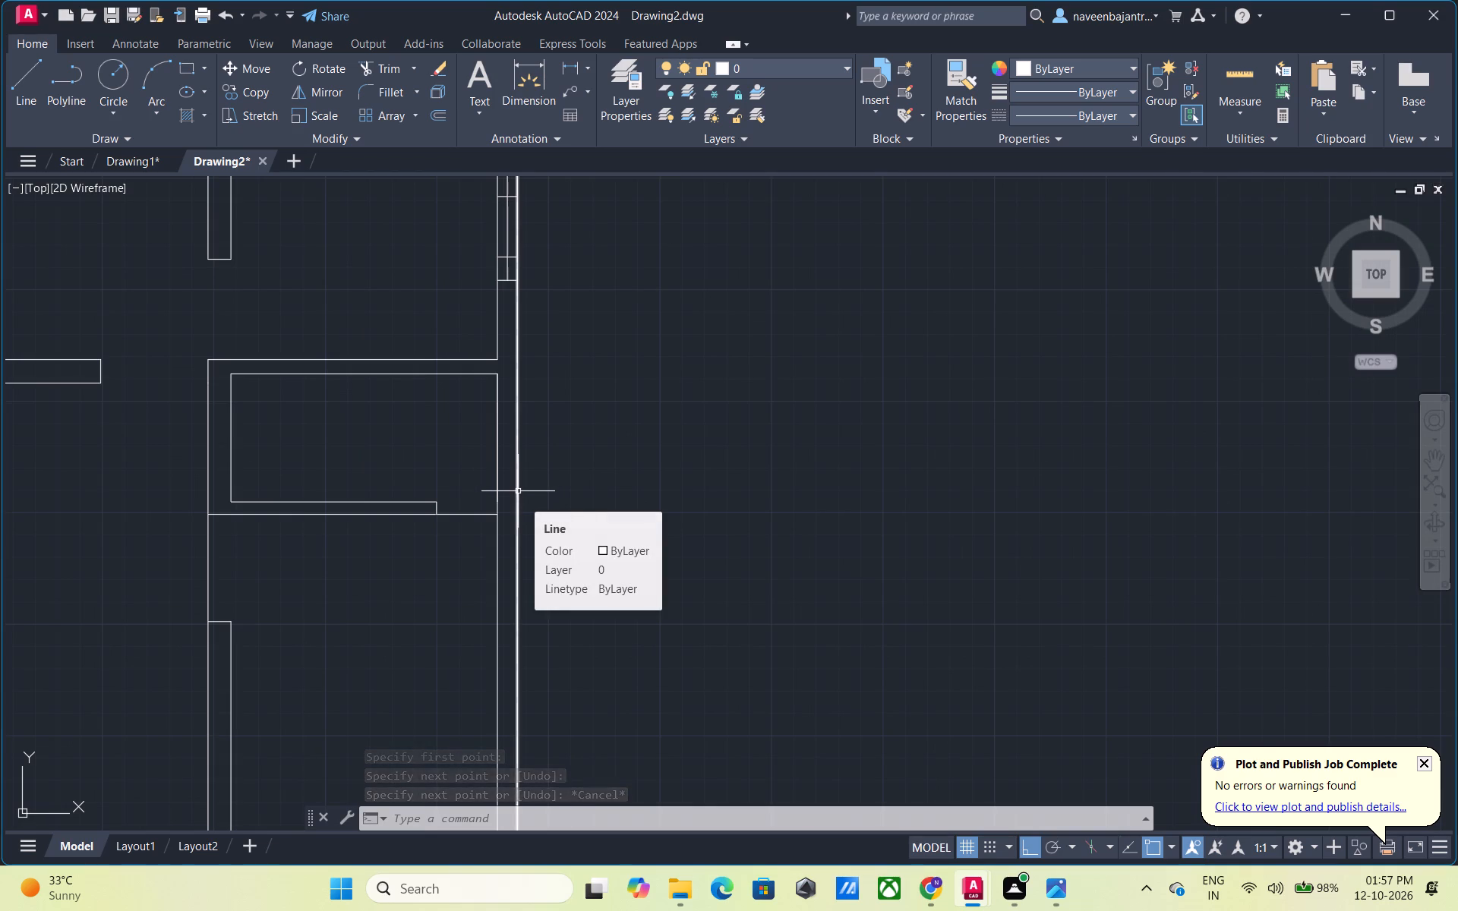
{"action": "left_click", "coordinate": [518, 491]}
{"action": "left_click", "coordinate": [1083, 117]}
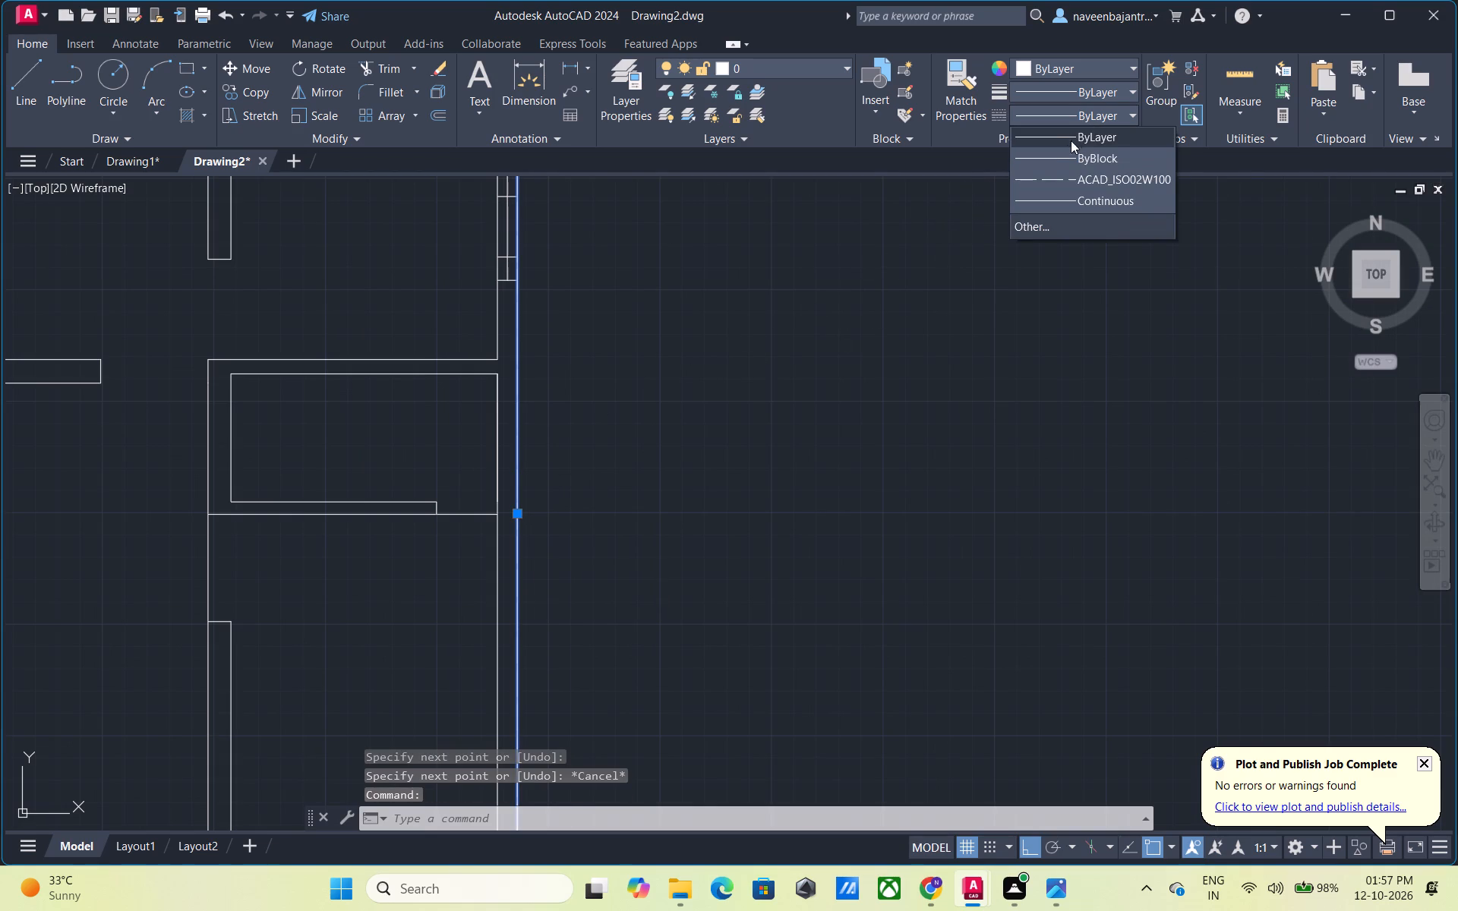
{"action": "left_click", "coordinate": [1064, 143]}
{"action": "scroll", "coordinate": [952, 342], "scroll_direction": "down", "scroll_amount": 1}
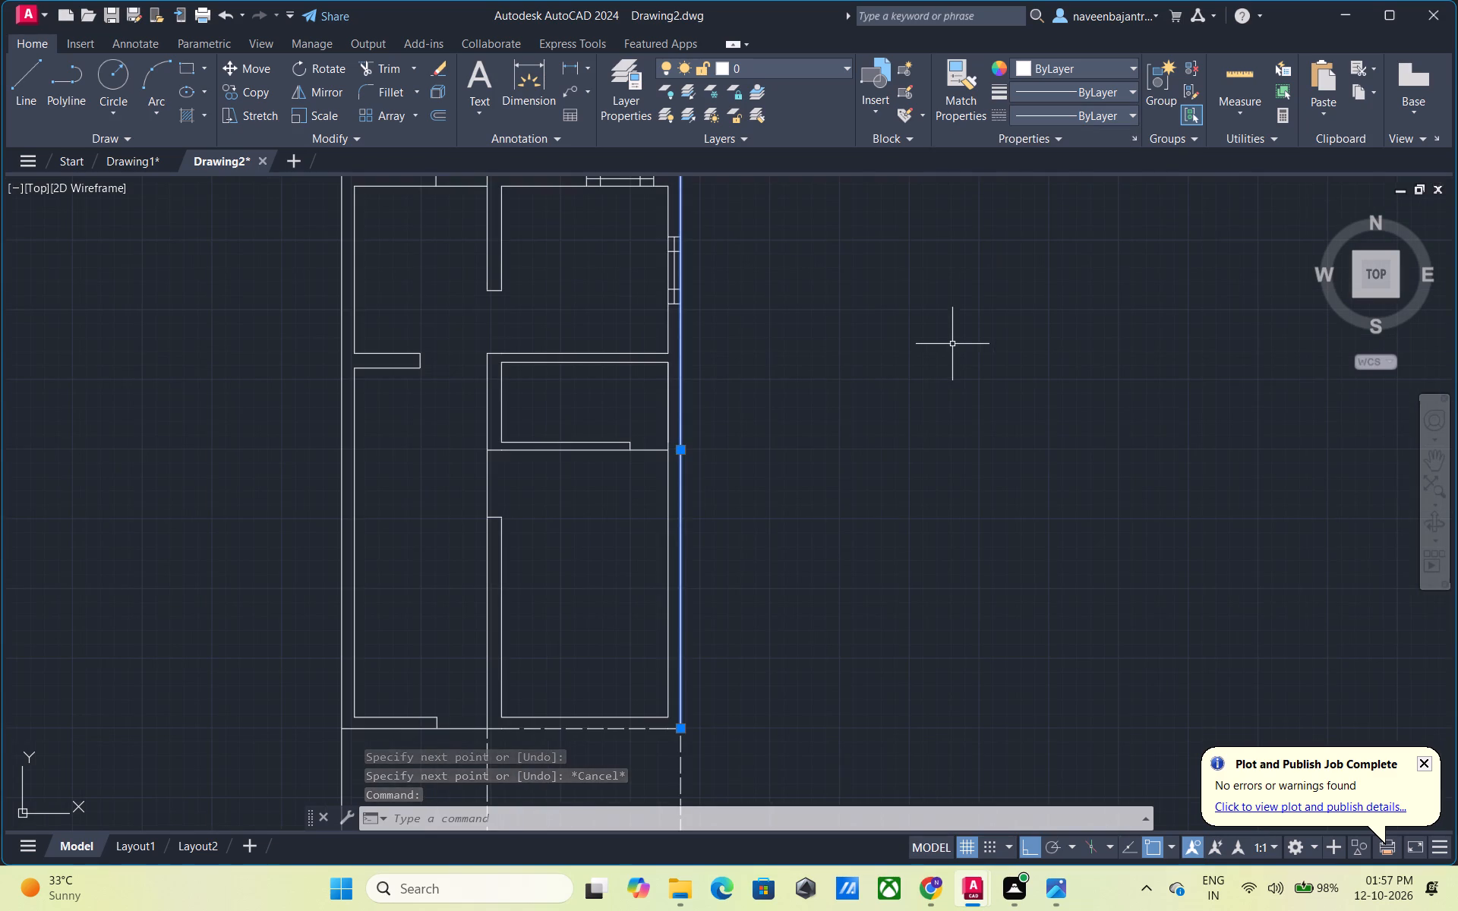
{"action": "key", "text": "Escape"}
Delete both overlapping outer lines on the plan's right side, the solid traced one and the full-height dashed one.
{"action": "scroll", "coordinate": [951, 411], "scroll_direction": "down", "scroll_amount": 1}
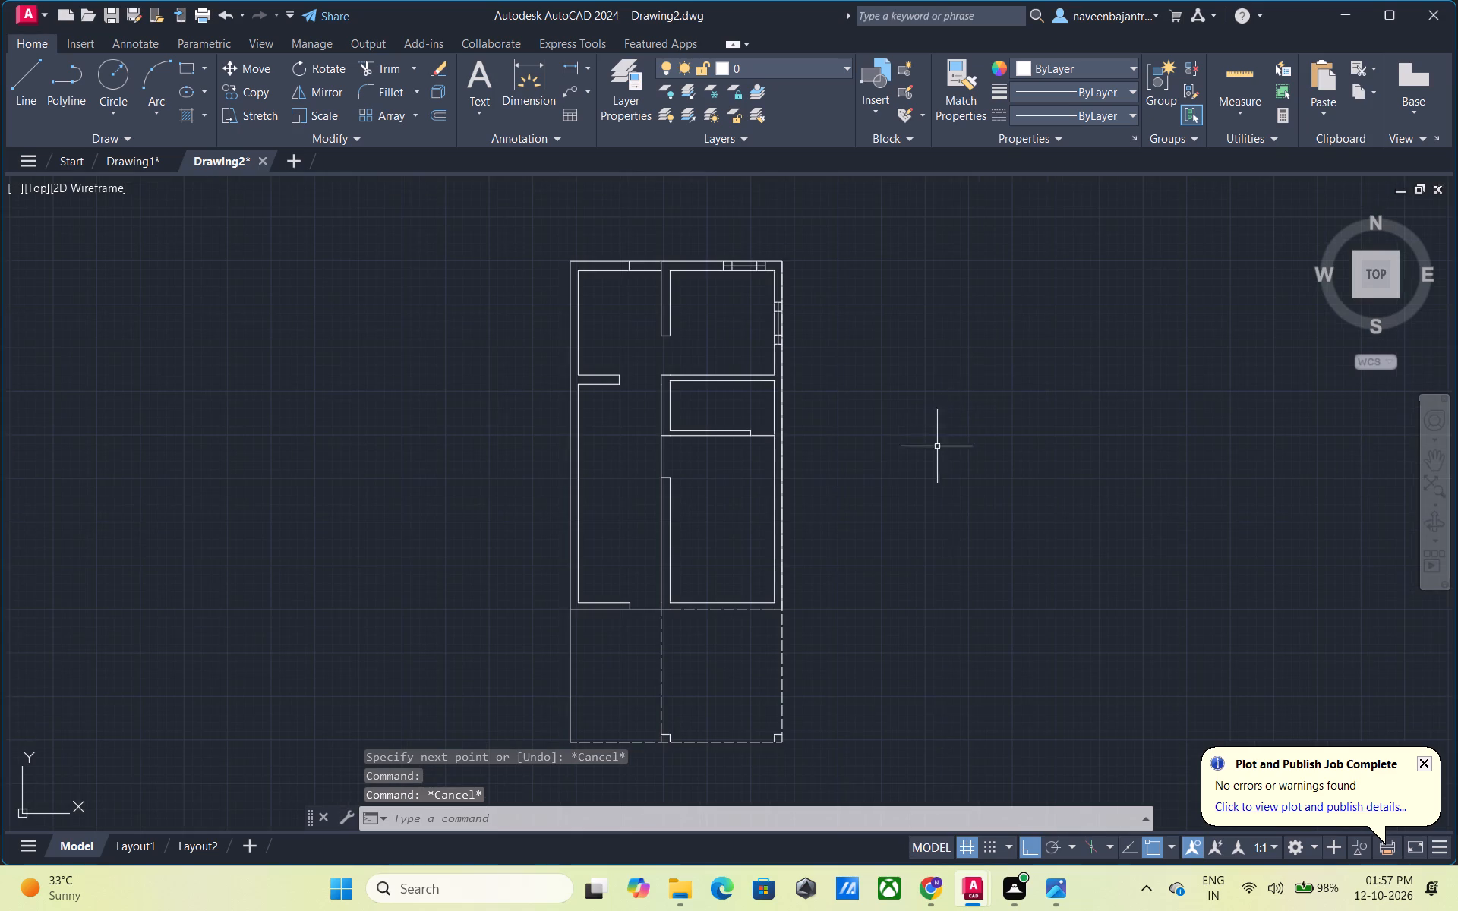
{"action": "middle_click_drag", "start_coordinate": [866, 462], "coordinate": [933, 411]}
{"action": "scroll", "coordinate": [933, 411], "scroll_direction": "up", "scroll_amount": 2}
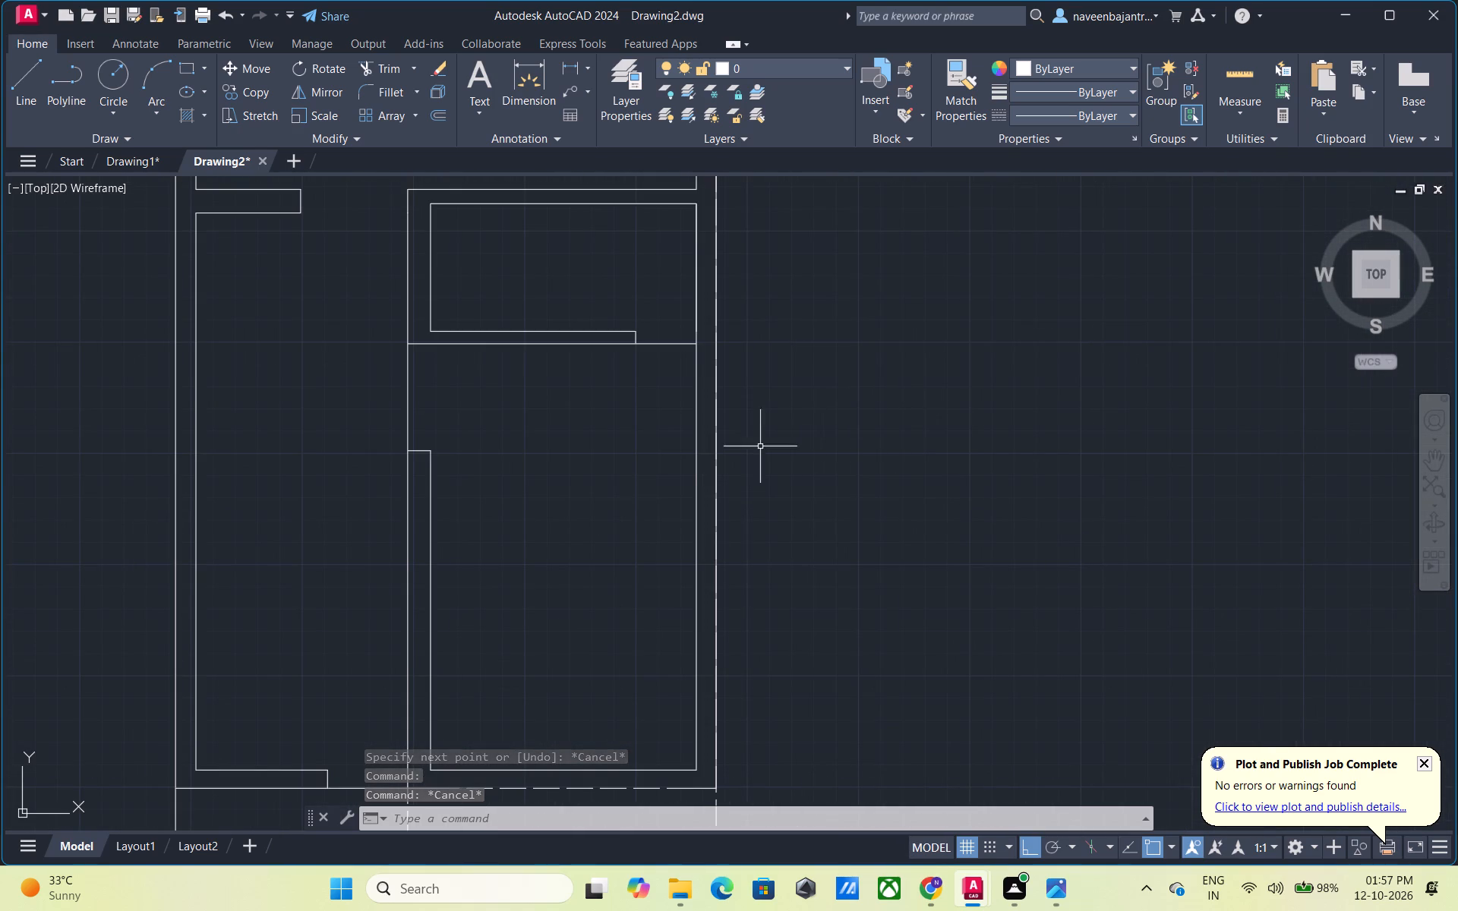
{"action": "left_click", "coordinate": [718, 473]}
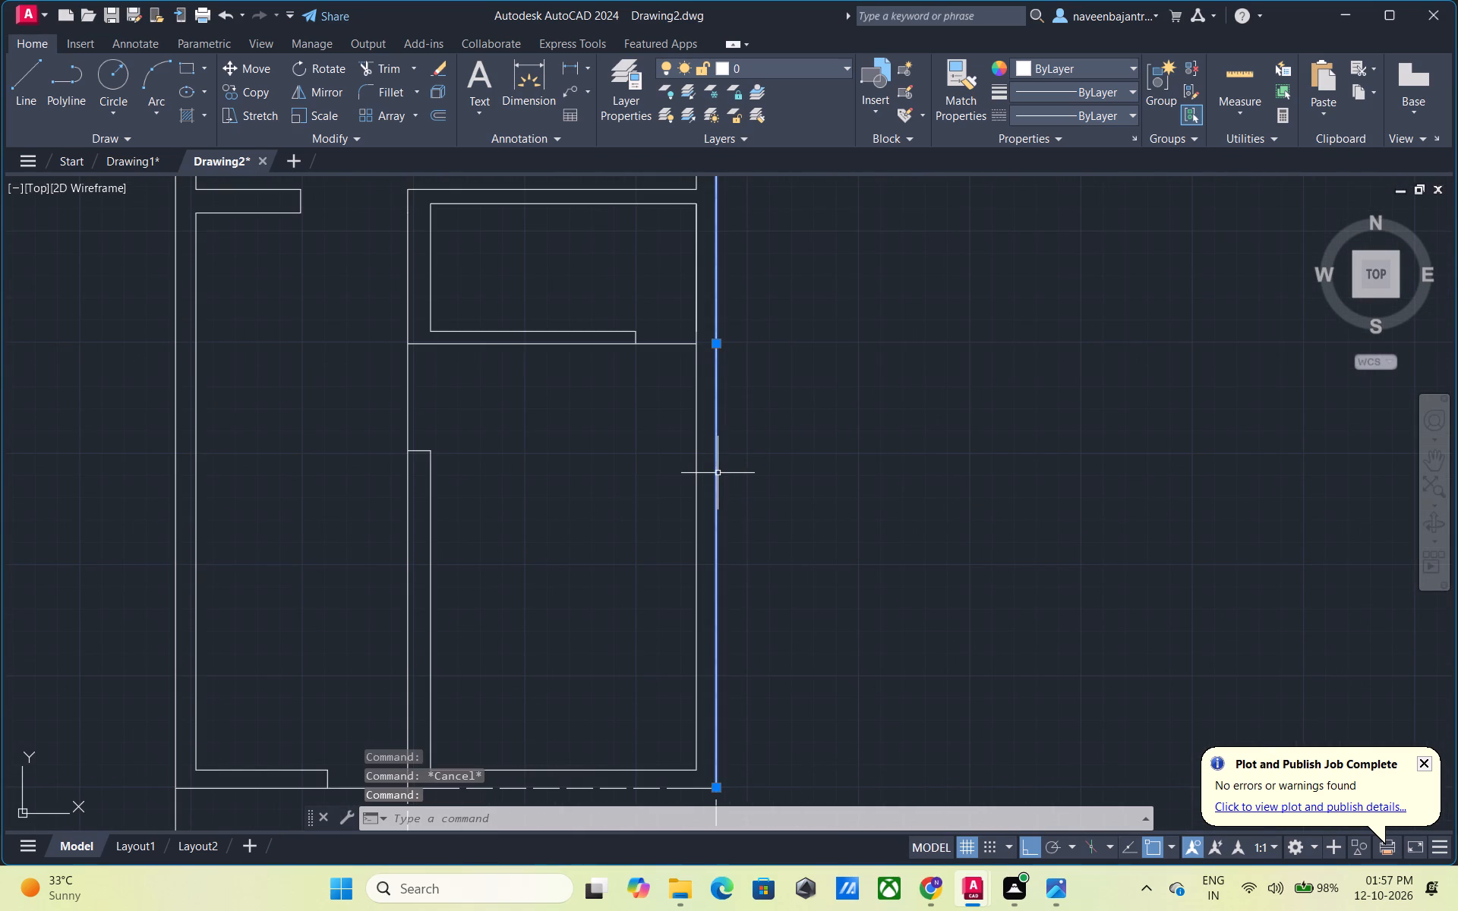
{"action": "key", "text": "Delete"}
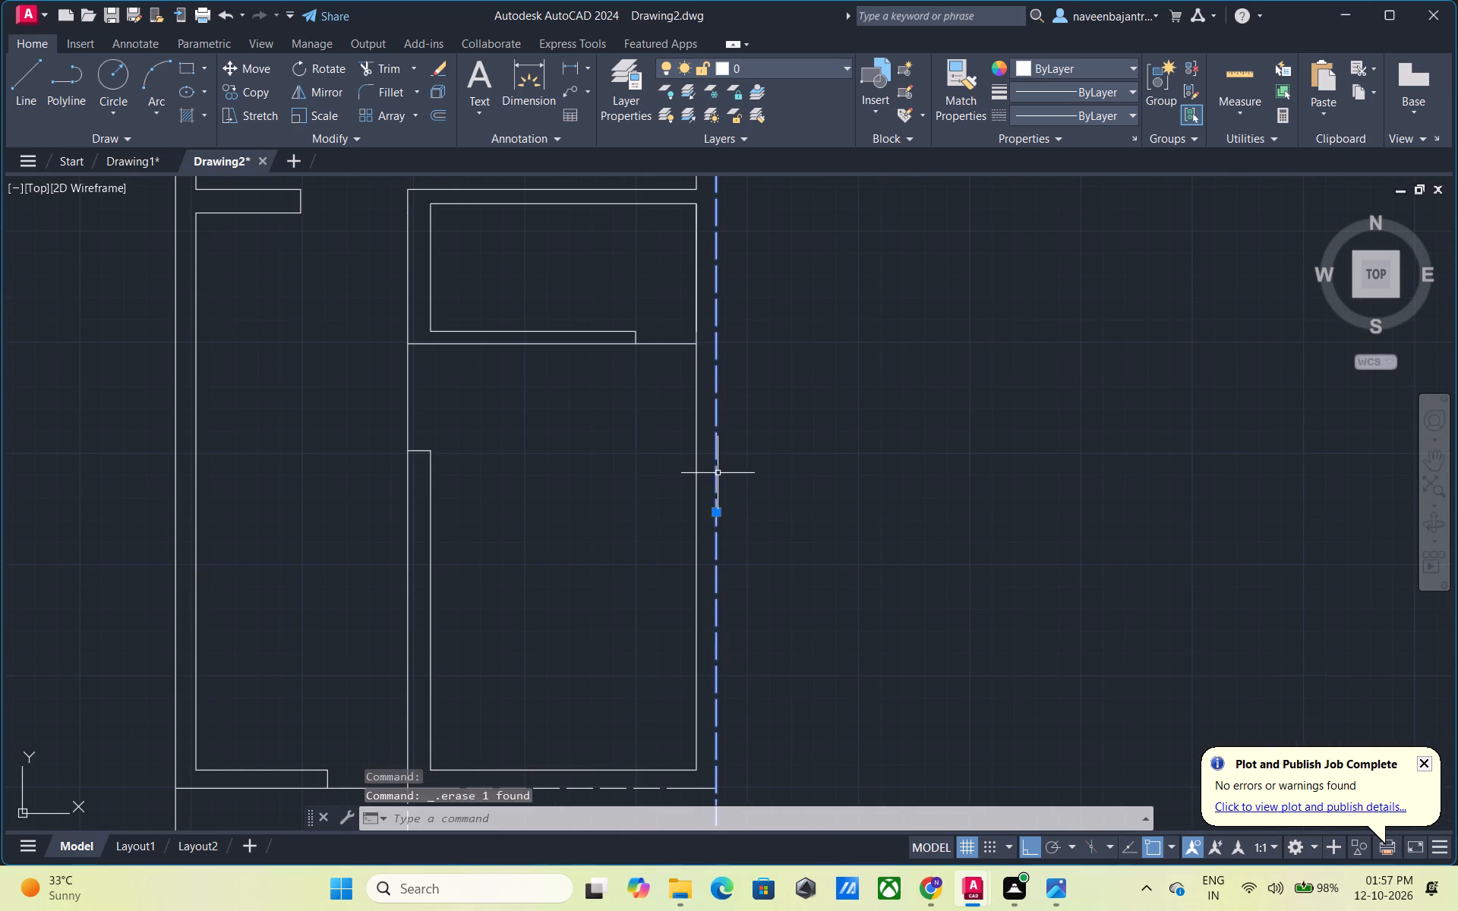
{"action": "left_click", "coordinate": [718, 473]}
{"action": "key", "text": "Delete"}
Draw a solid outer wall line from the bottom-right bay's upper-right corner up to the plan's top-right corner.
{"action": "scroll", "coordinate": [718, 473], "scroll_direction": "down", "scroll_amount": 3}
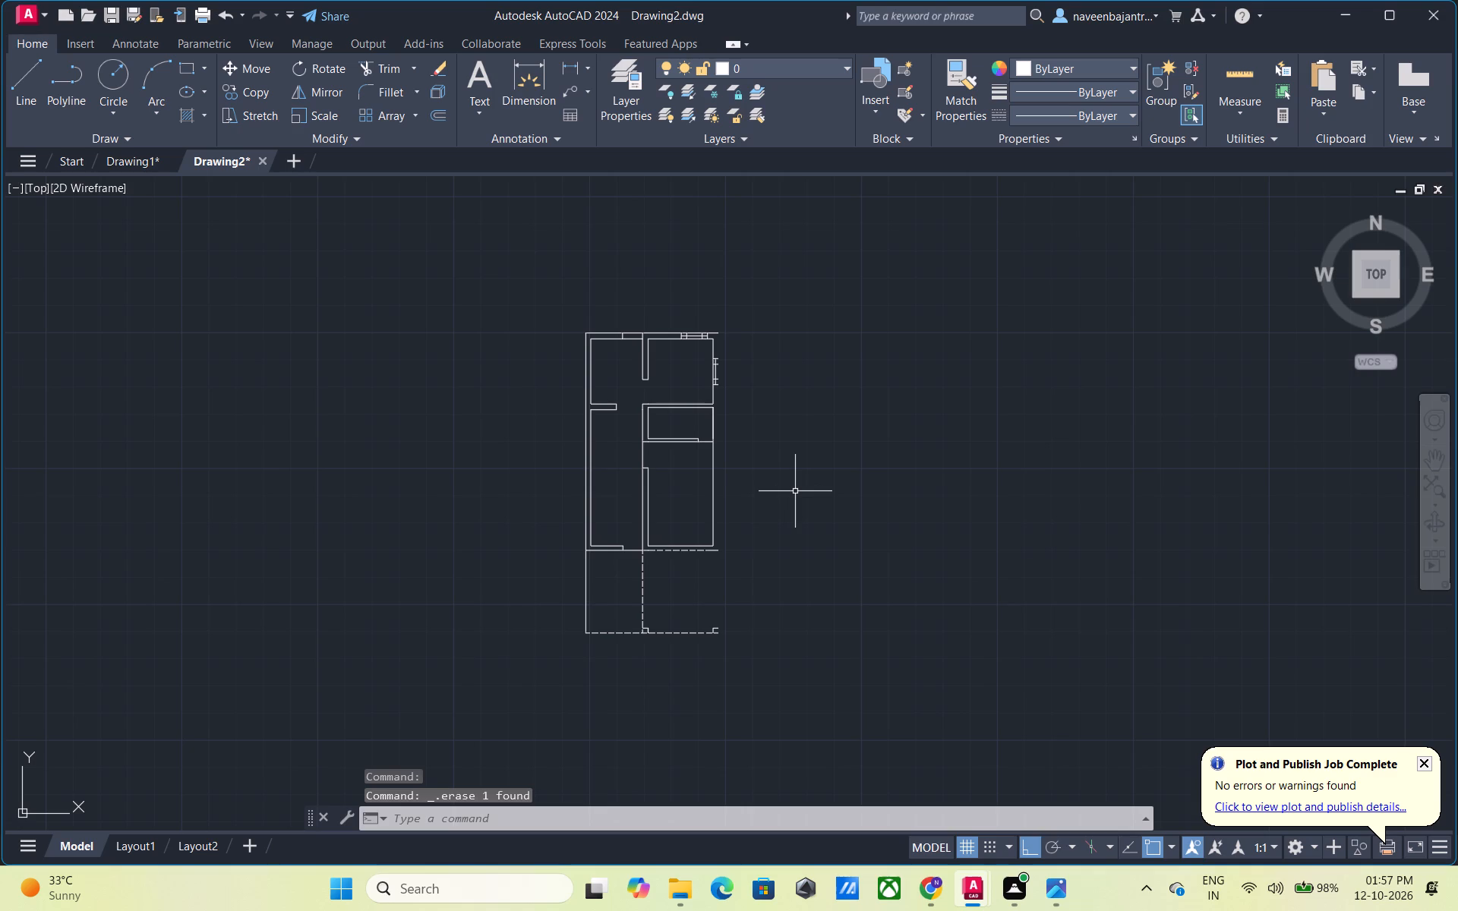
{"action": "middle_click_drag", "start_coordinate": [795, 491], "coordinate": [789, 514]}
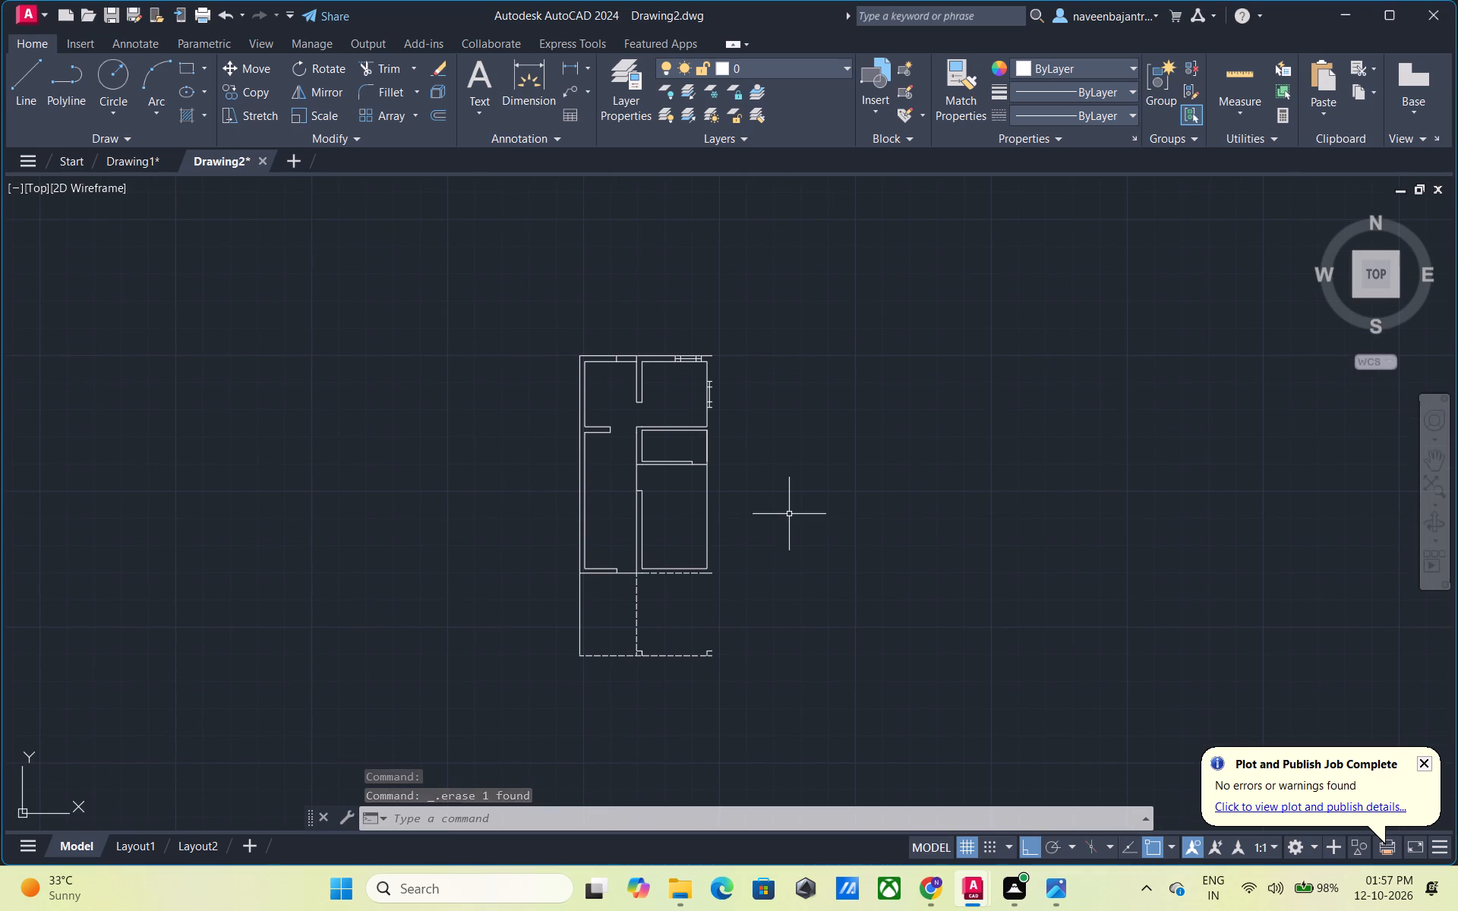
{"action": "key", "text": "Escape"}
{"action": "type", "text": "L"}
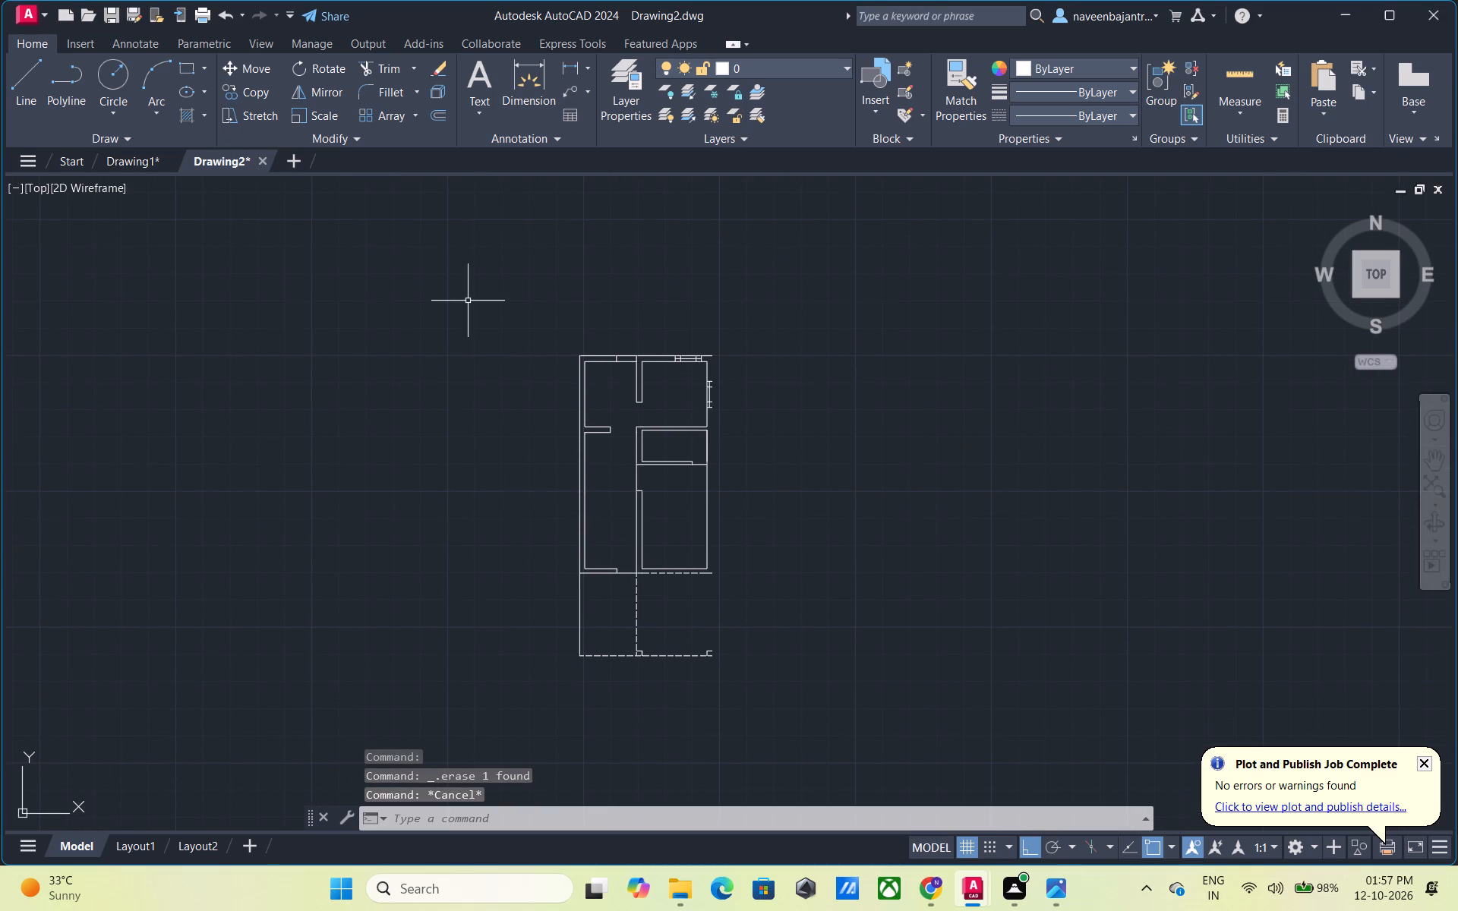
{"action": "key", "text": "space"}
{"action": "scroll", "coordinate": [691, 501], "scroll_direction": "up", "scroll_amount": 2}
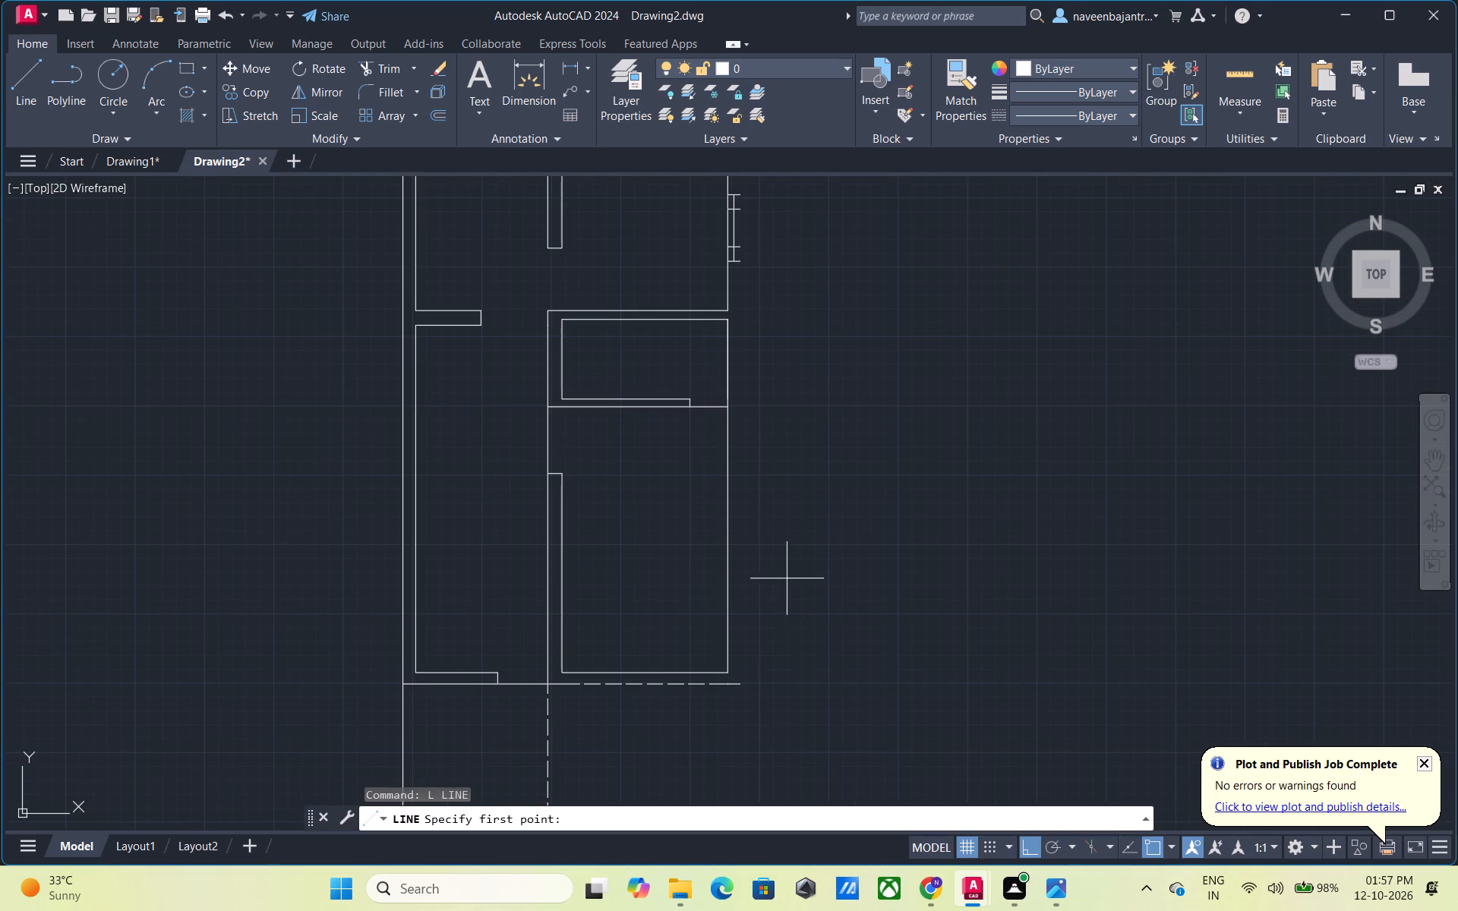
{"action": "left_click", "coordinate": [744, 689]}
{"action": "scroll", "coordinate": [756, 462], "scroll_direction": "down", "scroll_amount": 2}
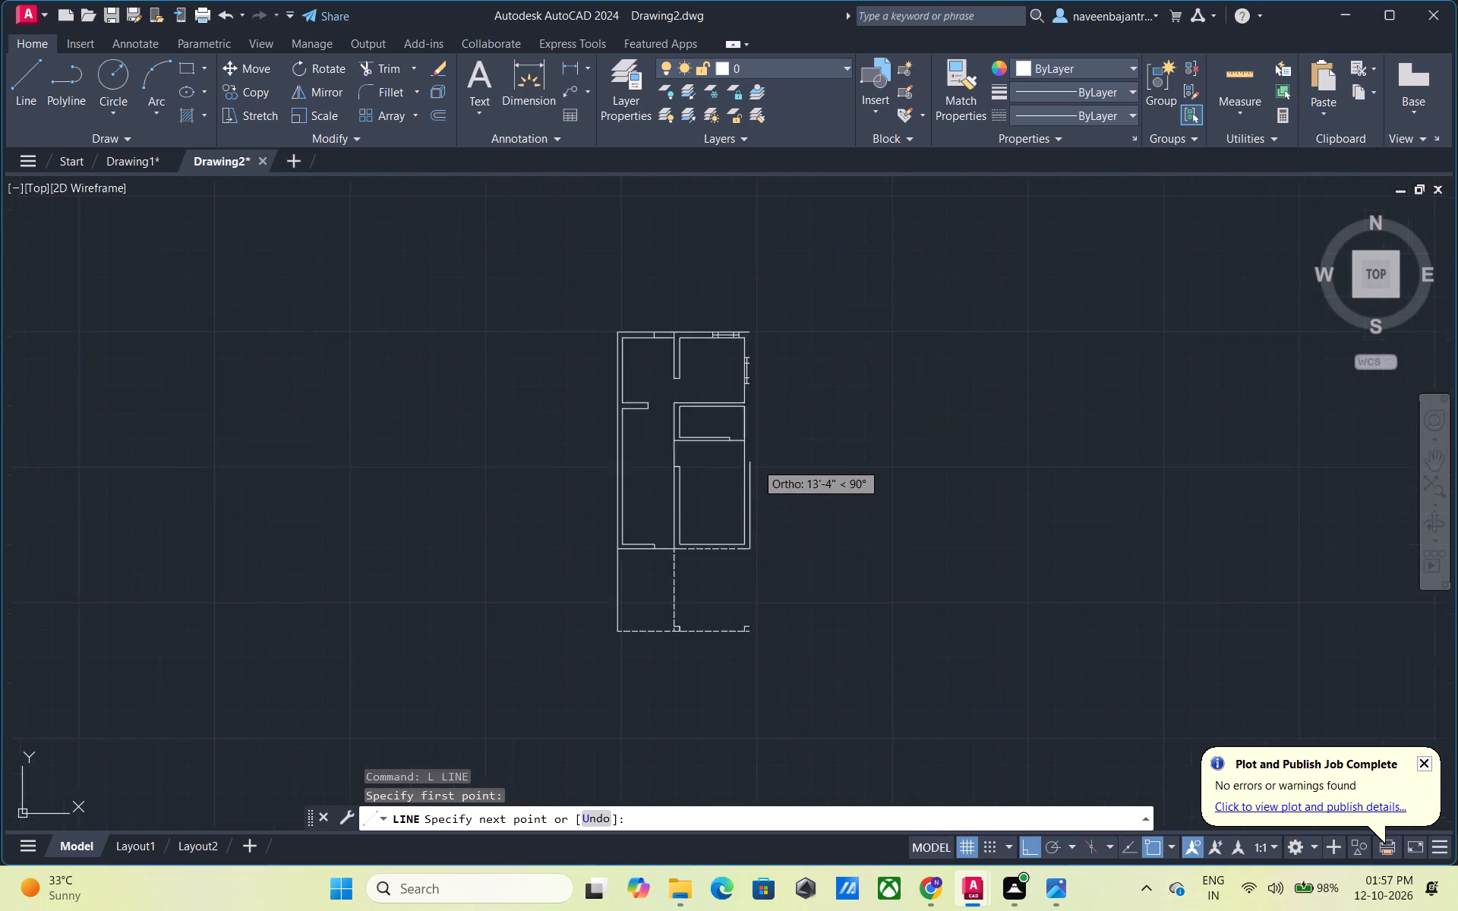
{"action": "scroll", "coordinate": [756, 354], "scroll_direction": "up", "scroll_amount": 4}
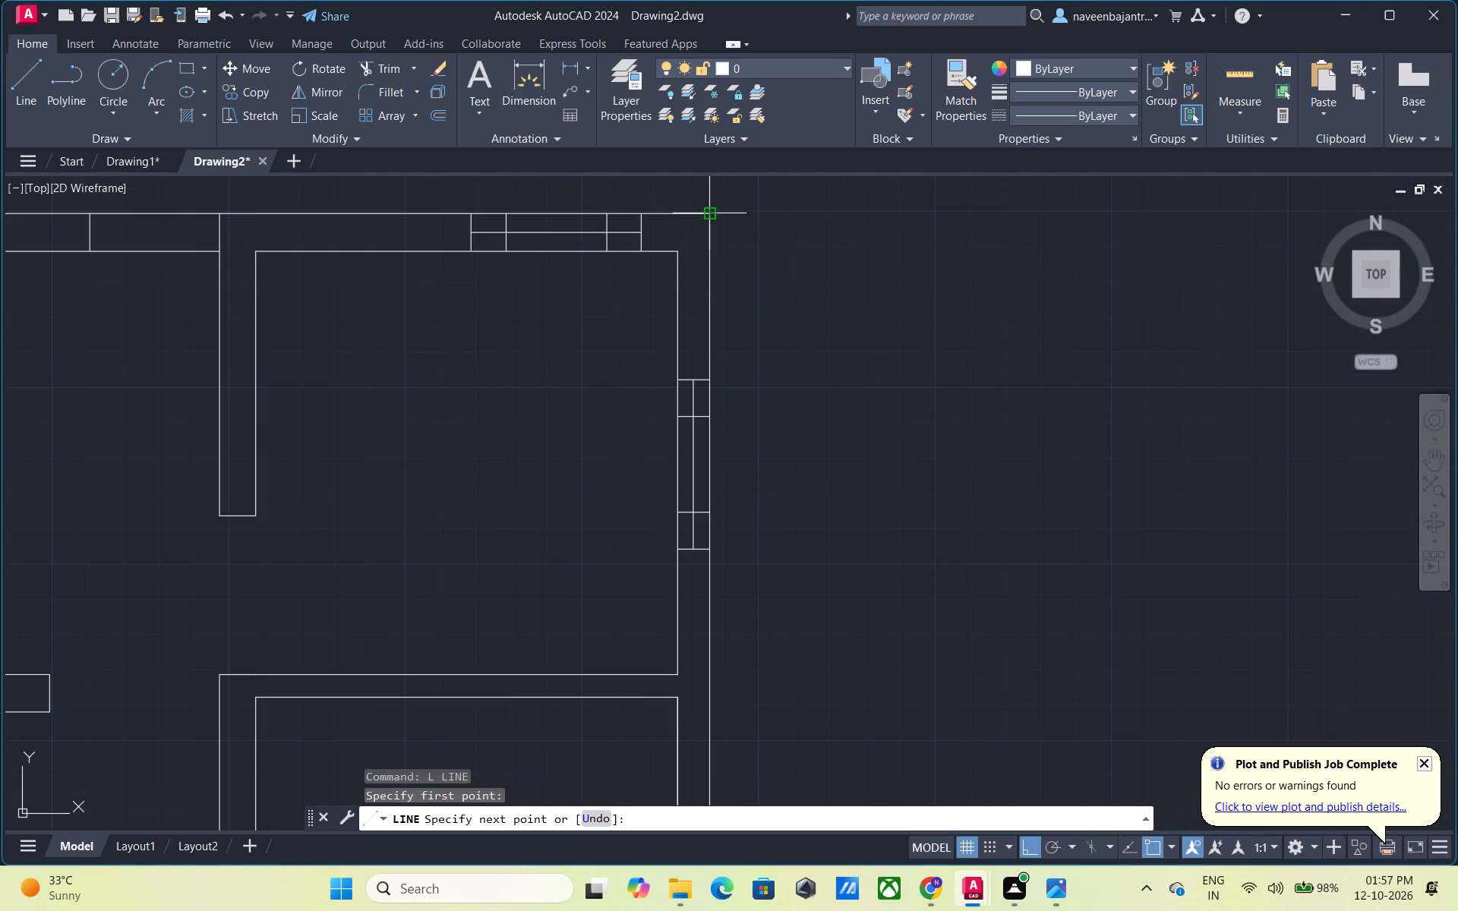
{"action": "left_click", "coordinate": [714, 214]}
{"action": "key", "text": "Escape"}
{"action": "scroll", "coordinate": [772, 386], "scroll_direction": "down", "scroll_amount": 3}
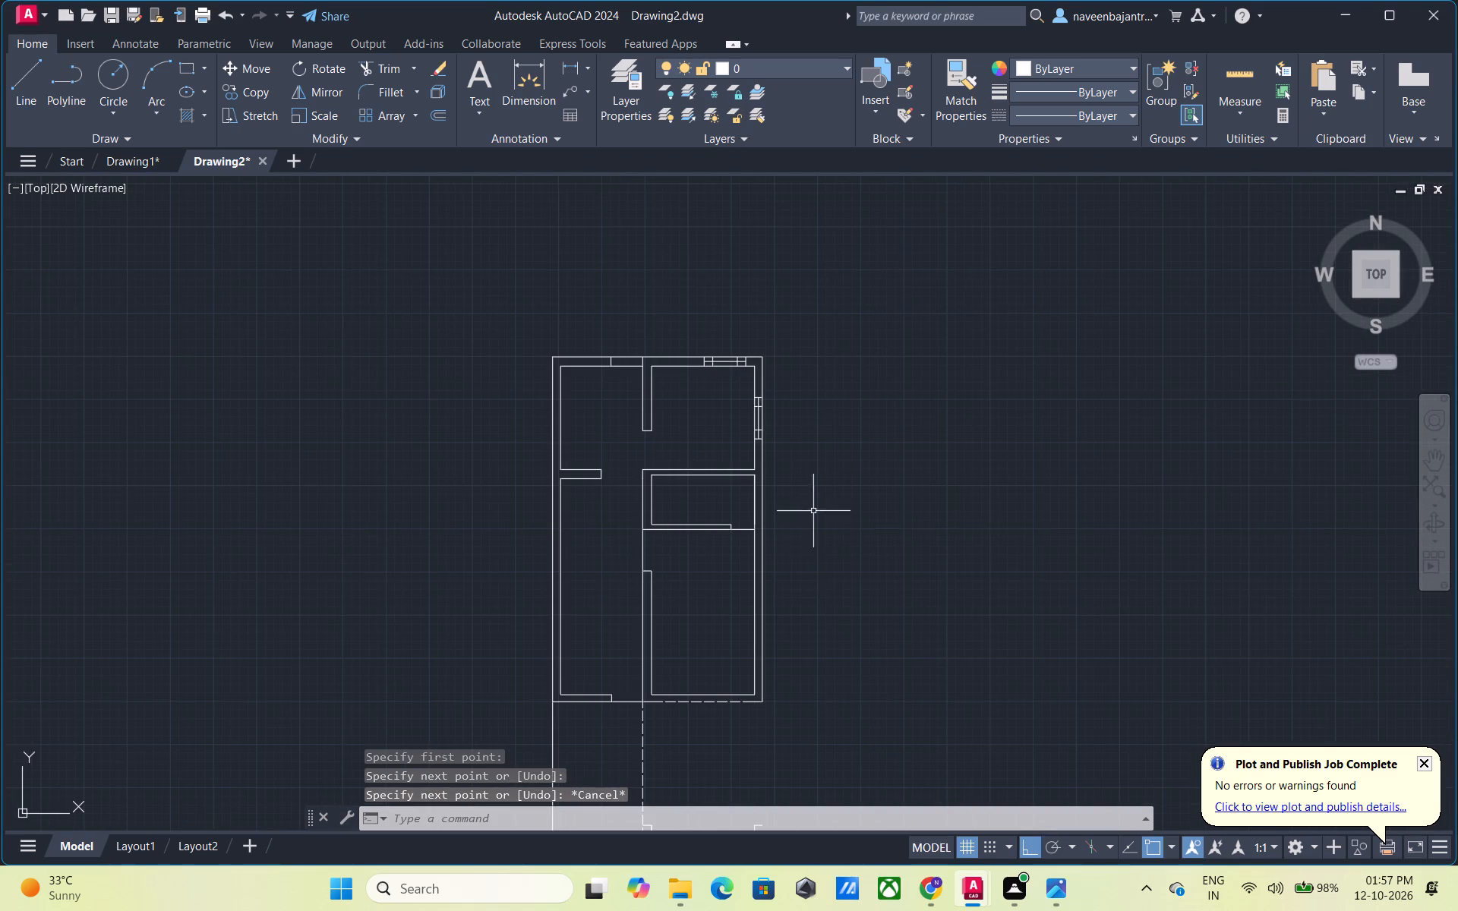
{"action": "middle_click_drag", "start_coordinate": [813, 560], "coordinate": [816, 340]}
{"action": "scroll", "coordinate": [809, 414], "scroll_direction": "up", "scroll_amount": 1}
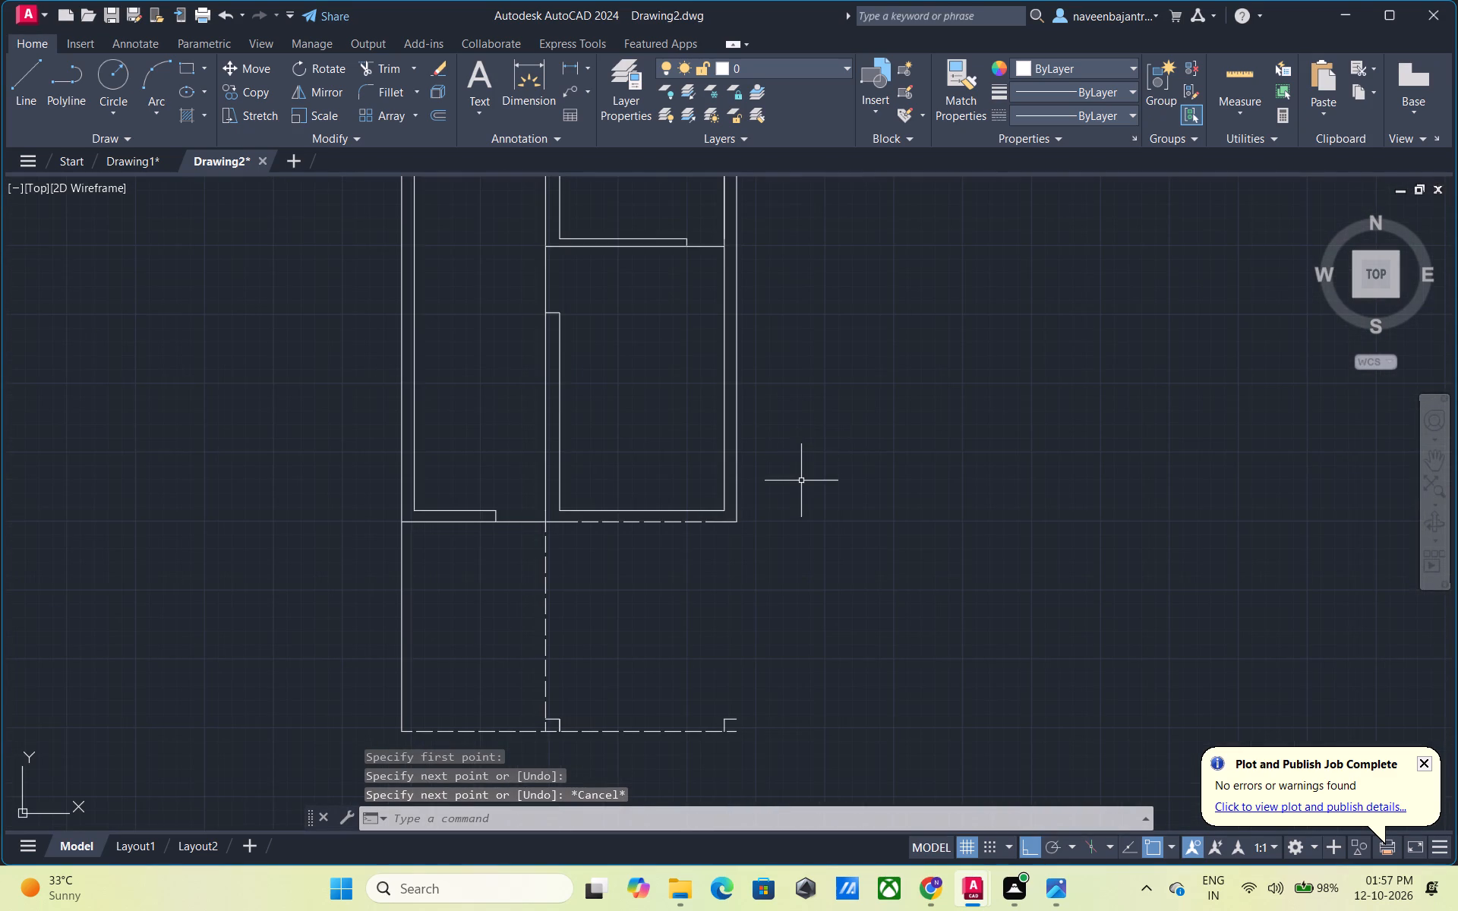
Draw a vertical line from the bottom-right bay's upper-right corner down to the plan's bottom-right corner.
{"action": "middle_click_drag", "start_coordinate": [801, 481], "coordinate": [832, 369]}
{"action": "scroll", "coordinate": [796, 431], "scroll_direction": "up", "scroll_amount": 2}
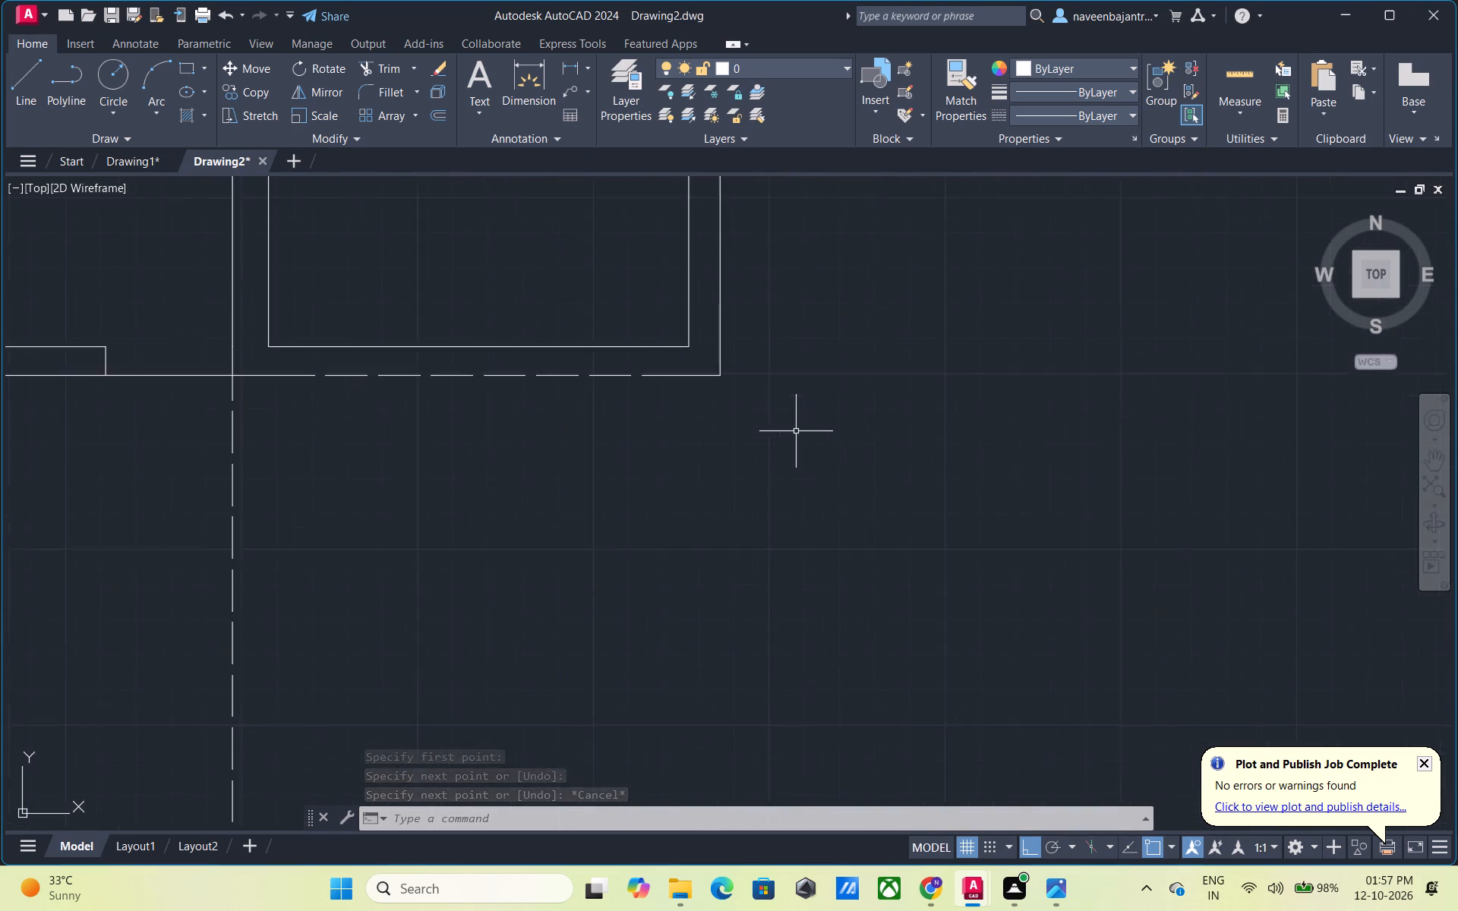
{"action": "middle_click_drag", "start_coordinate": [803, 380], "coordinate": [870, 216]}
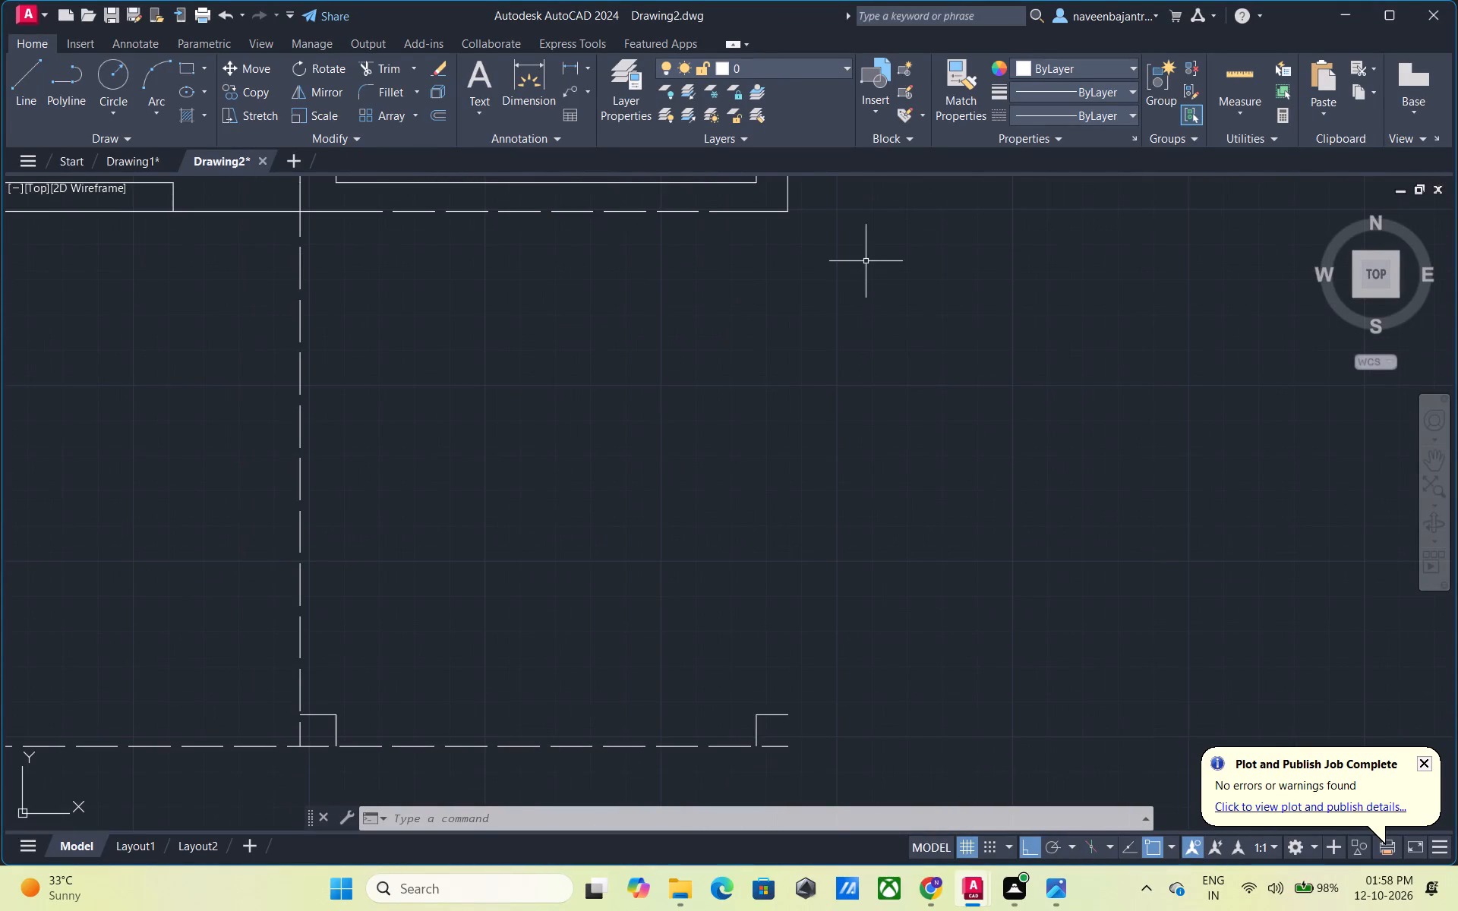
{"action": "key", "text": "Escape"}
{"action": "type", "text": "L"}
{"action": "key", "text": "space"}
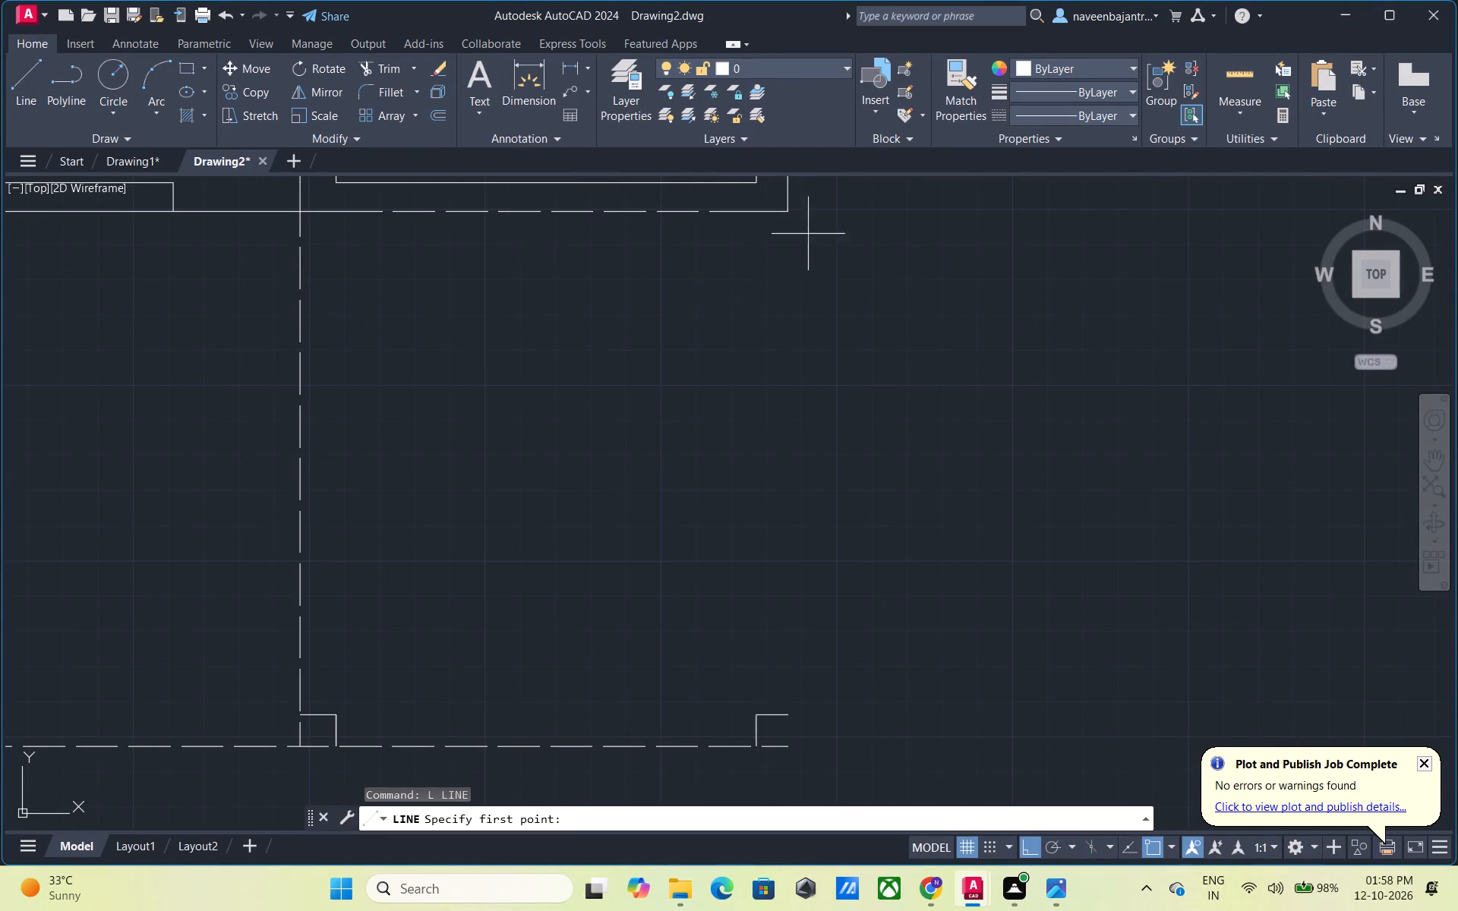
{"action": "left_click", "coordinate": [785, 212]}
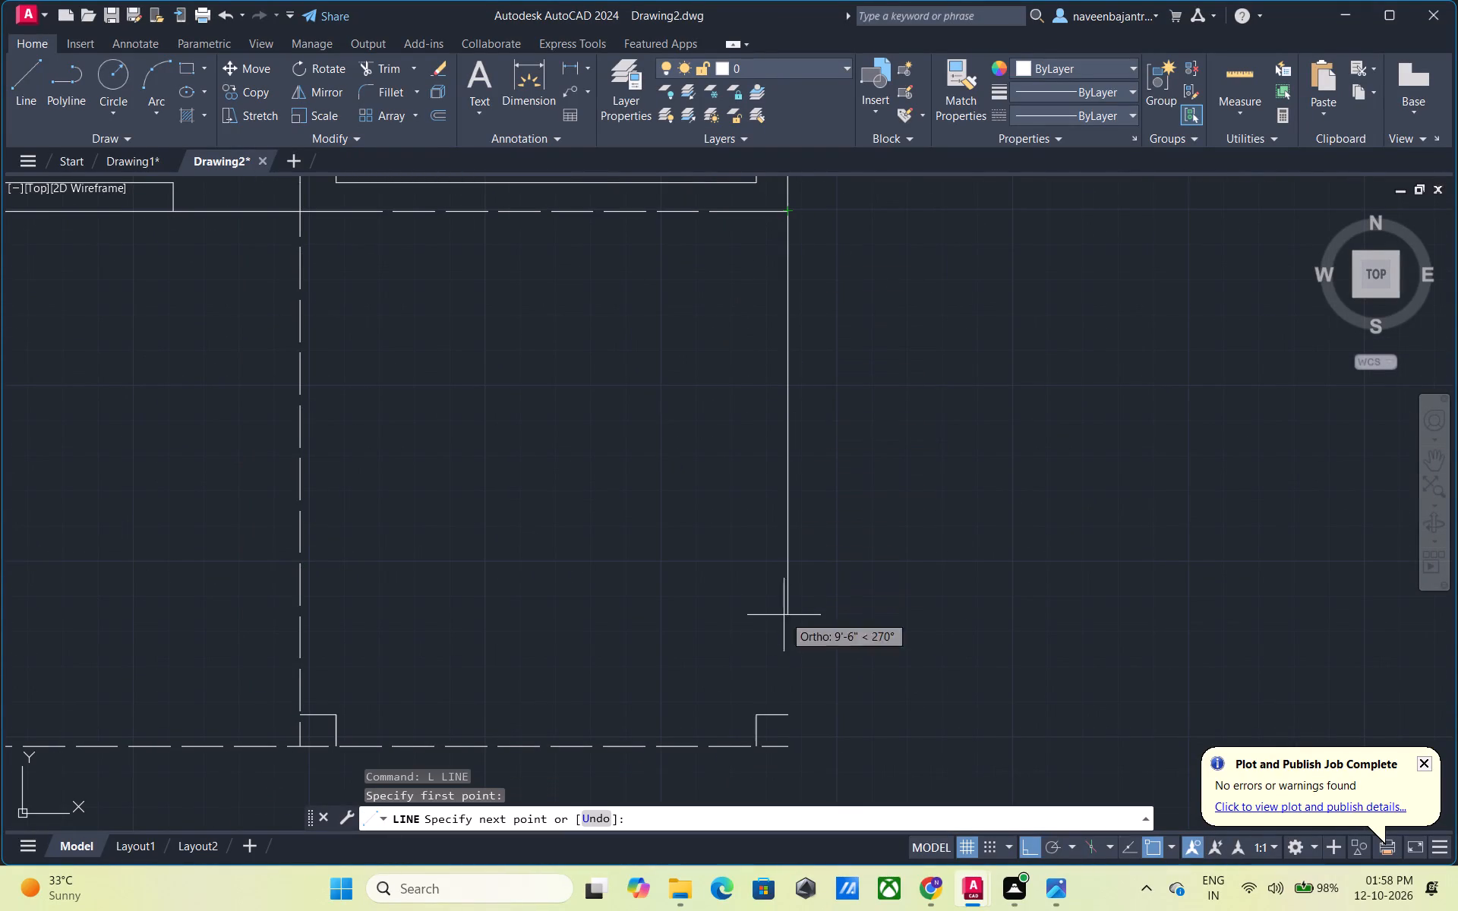
{"action": "left_click", "coordinate": [786, 751]}
{"action": "key", "text": "Escape"}
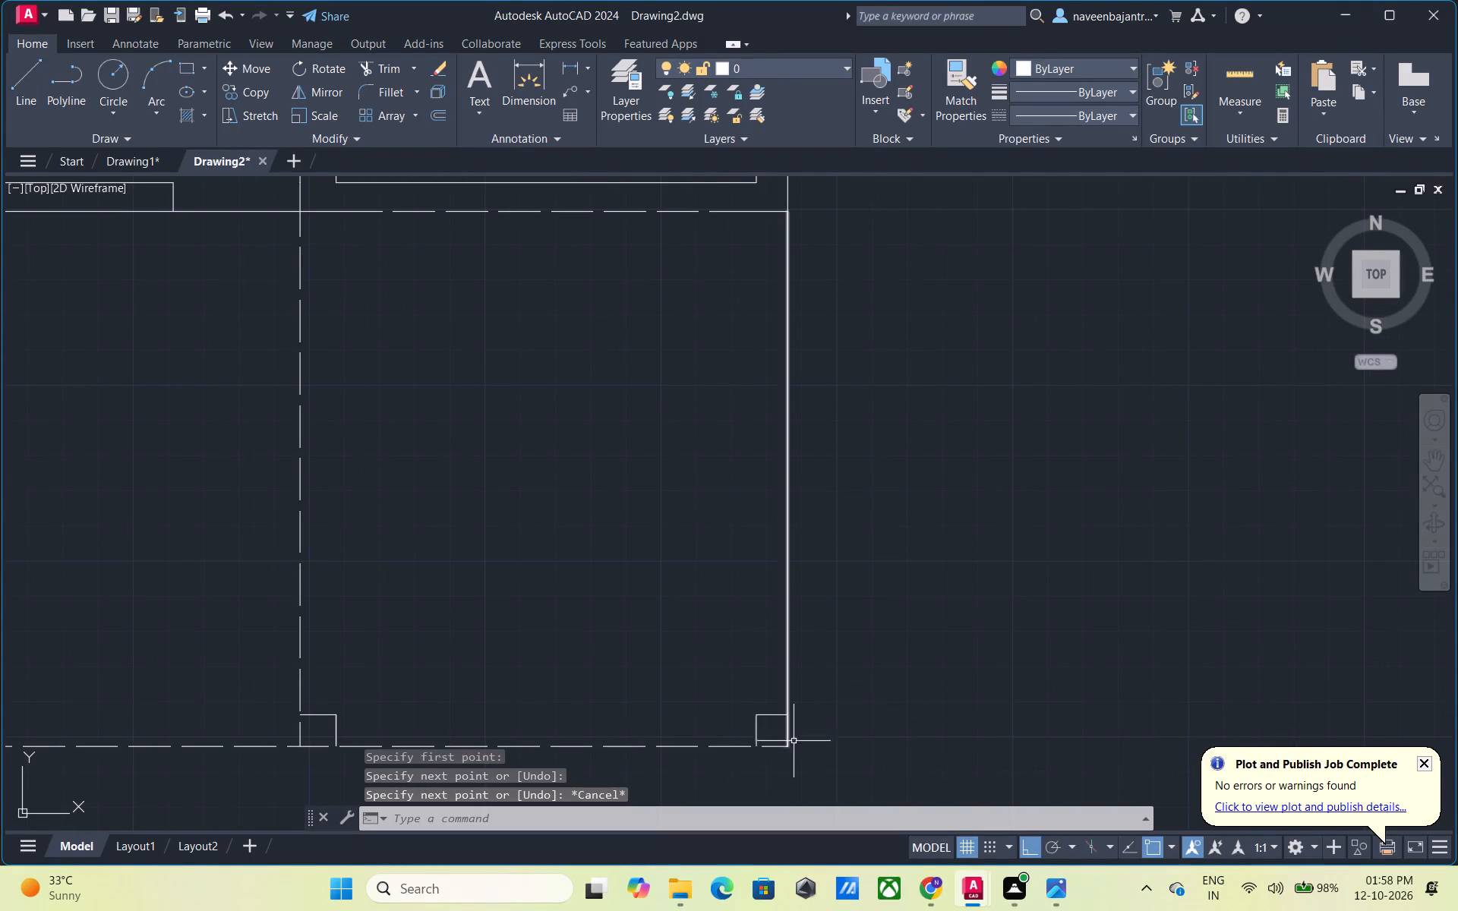
Set the linetype of the new line on the bottom-right bay's right side to ACAD_ISO02W100.
{"action": "left_click", "coordinate": [788, 424]}
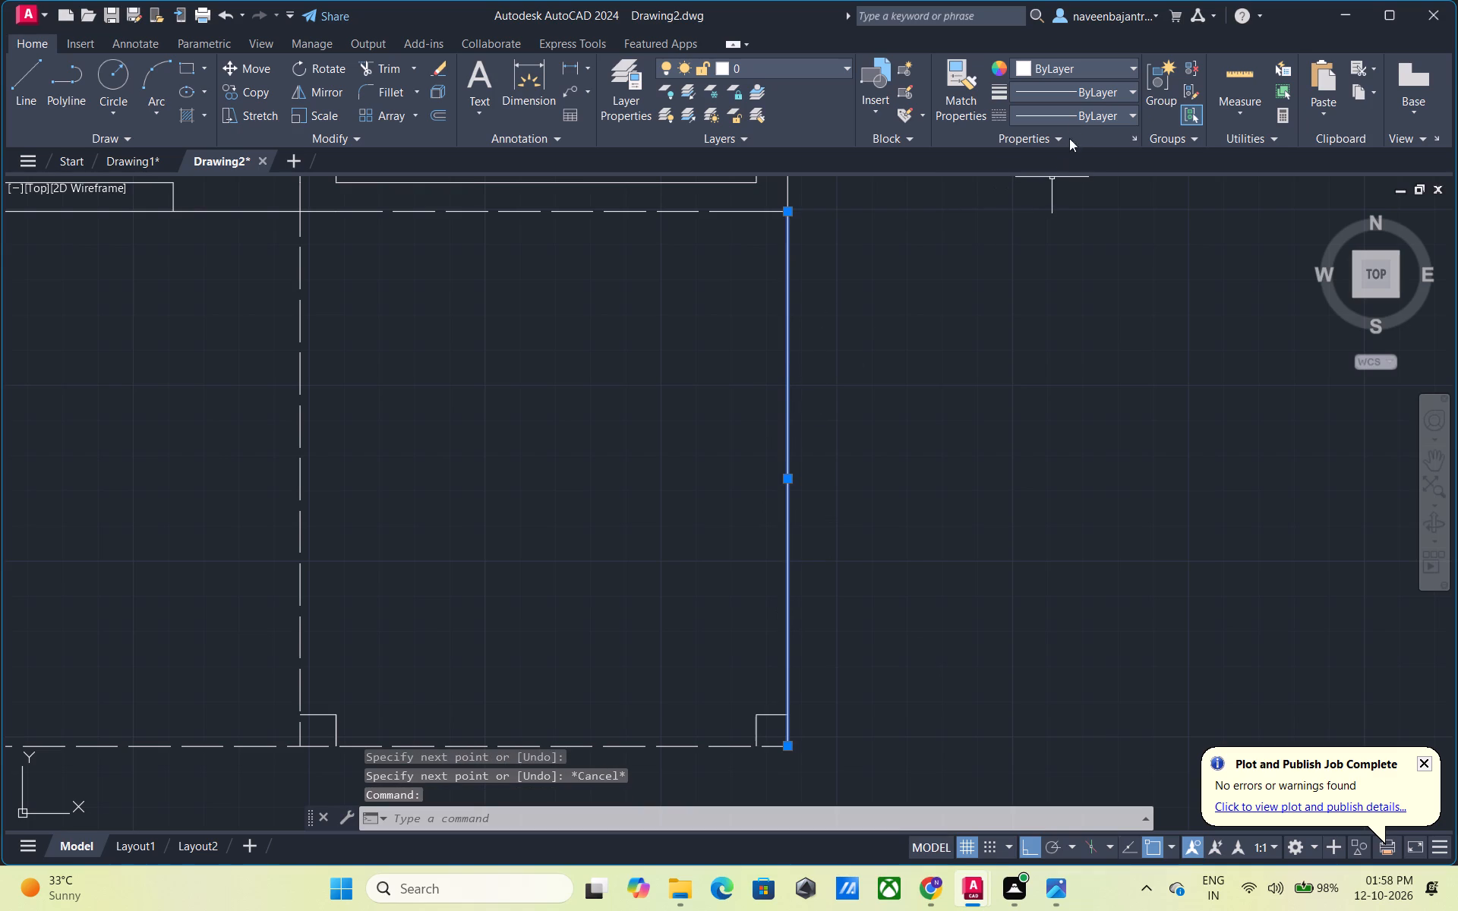
{"action": "left_click", "coordinate": [1075, 116]}
{"action": "left_click", "coordinate": [1064, 173]}
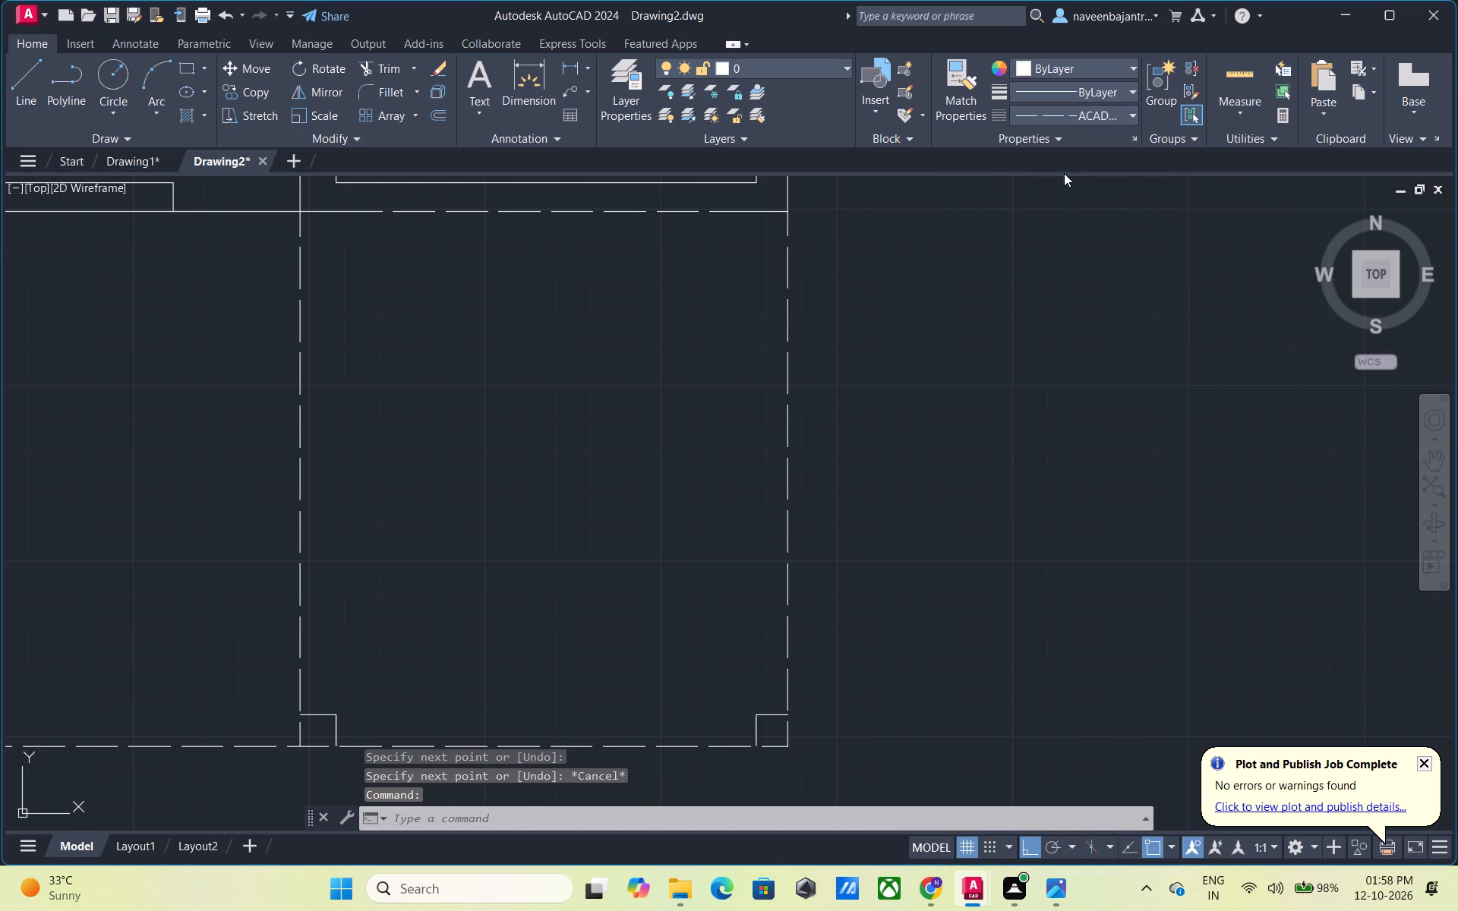
{"action": "key", "text": "Escape"}
Delete the dashed line segment along the top edge of the bottom-right bay.
{"action": "scroll", "coordinate": [1014, 358], "scroll_direction": "down", "scroll_amount": 2}
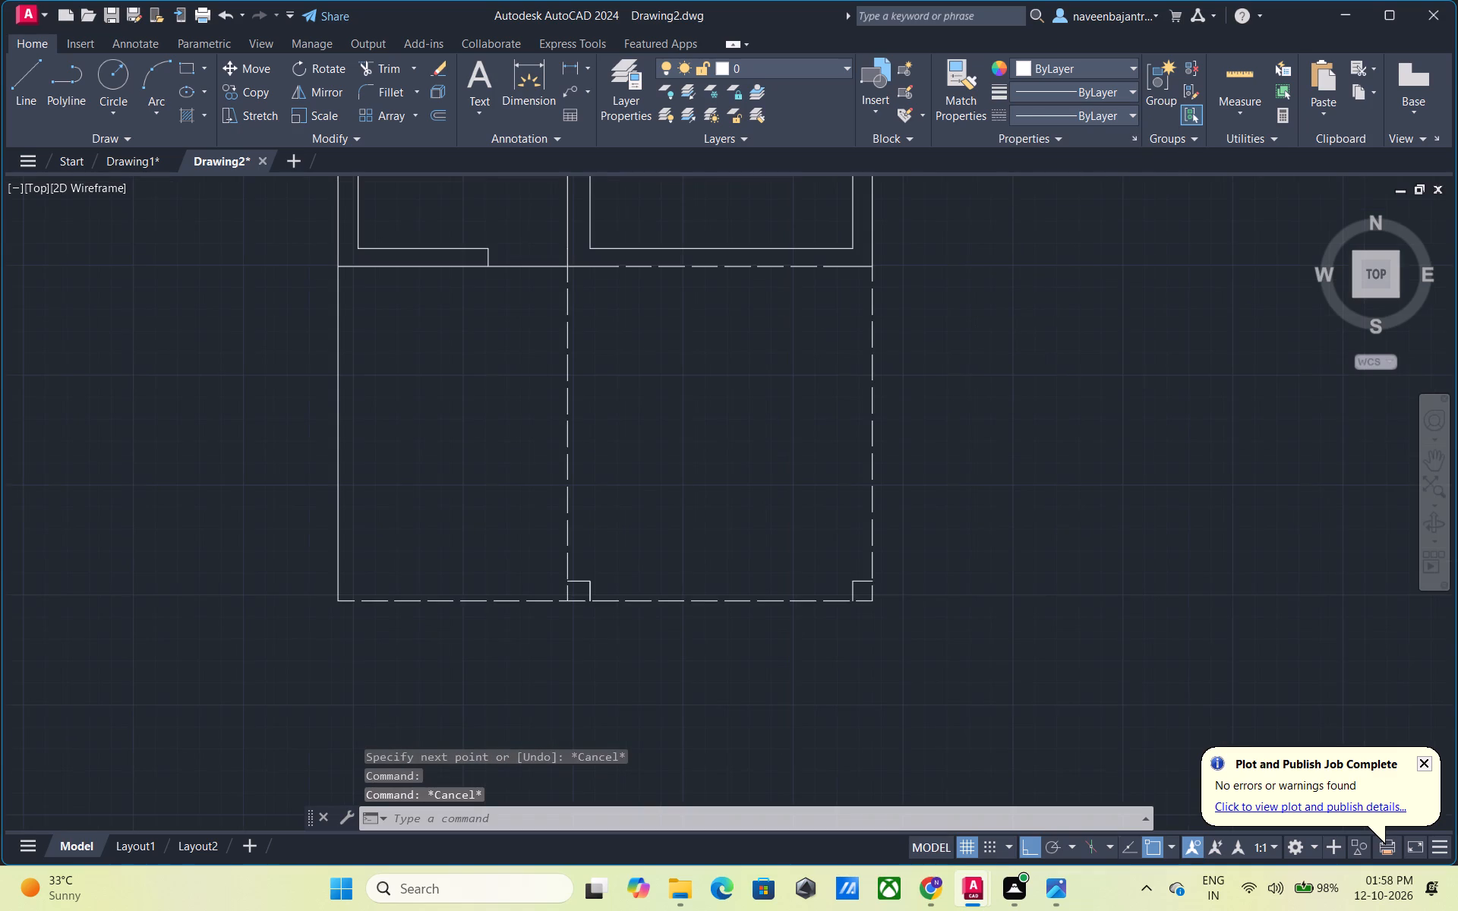
{"action": "scroll", "coordinate": [1014, 358], "scroll_direction": "down", "scroll_amount": 1}
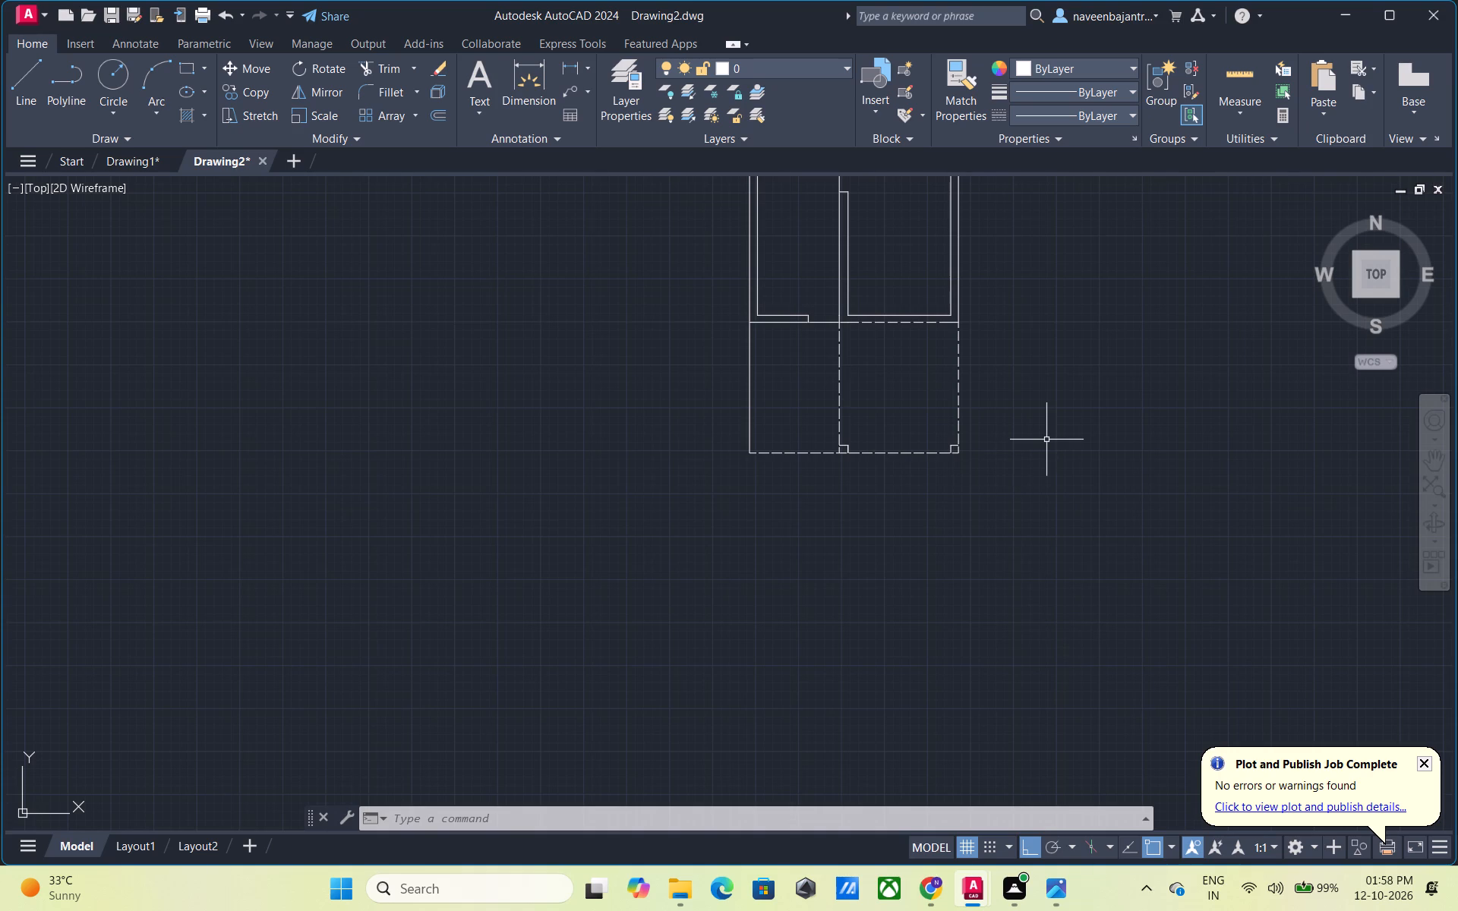
{"action": "middle_click_drag", "start_coordinate": [1046, 440], "coordinate": [996, 531]}
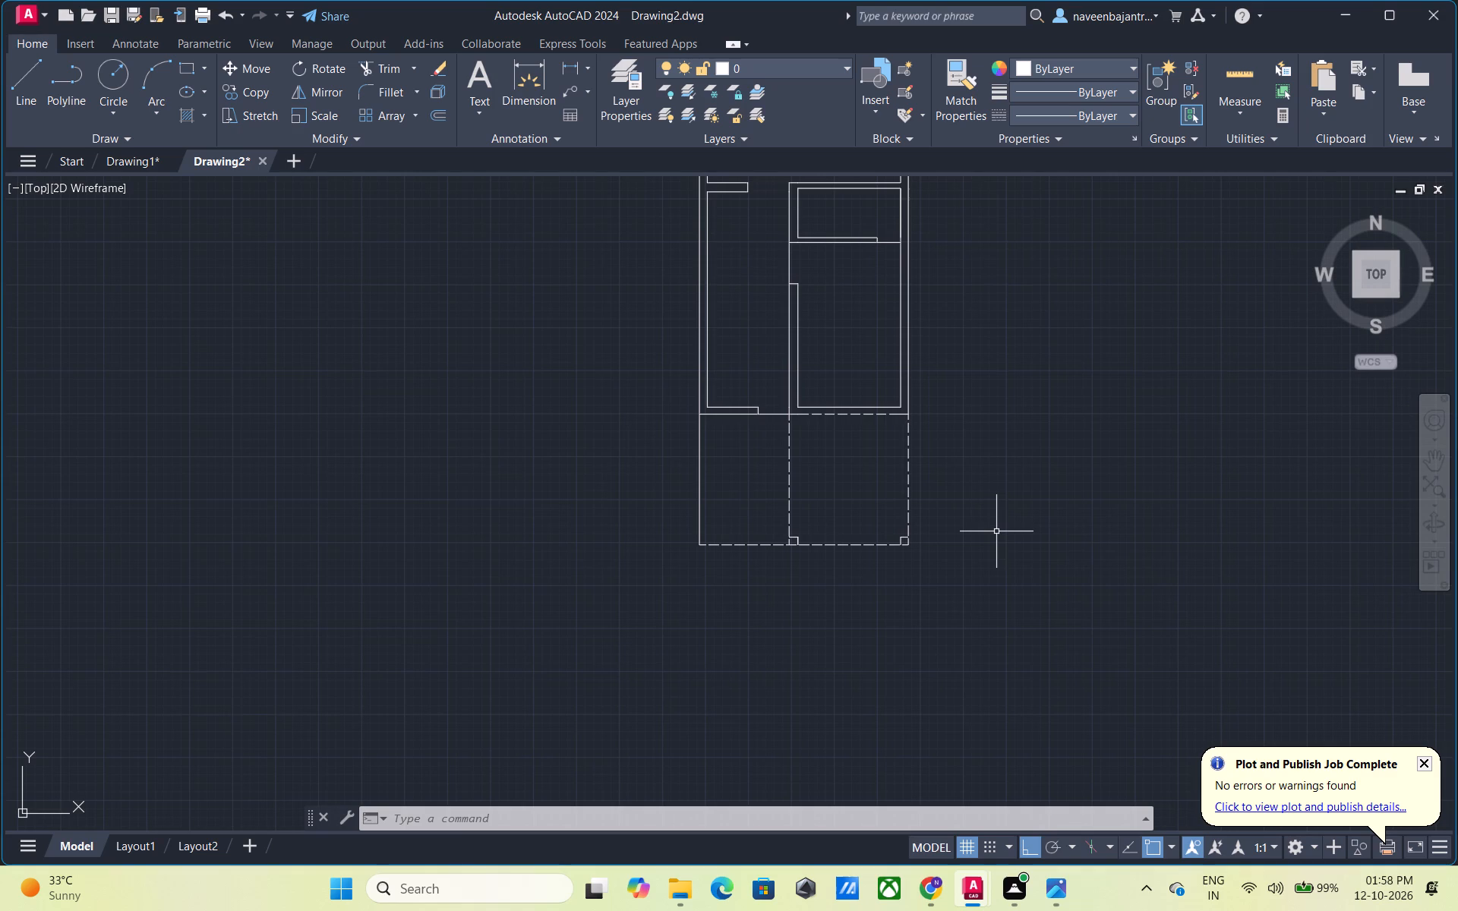
{"action": "middle_click", "coordinate": [974, 399]}
{"action": "middle_click_drag", "start_coordinate": [974, 399], "coordinate": [918, 456]}
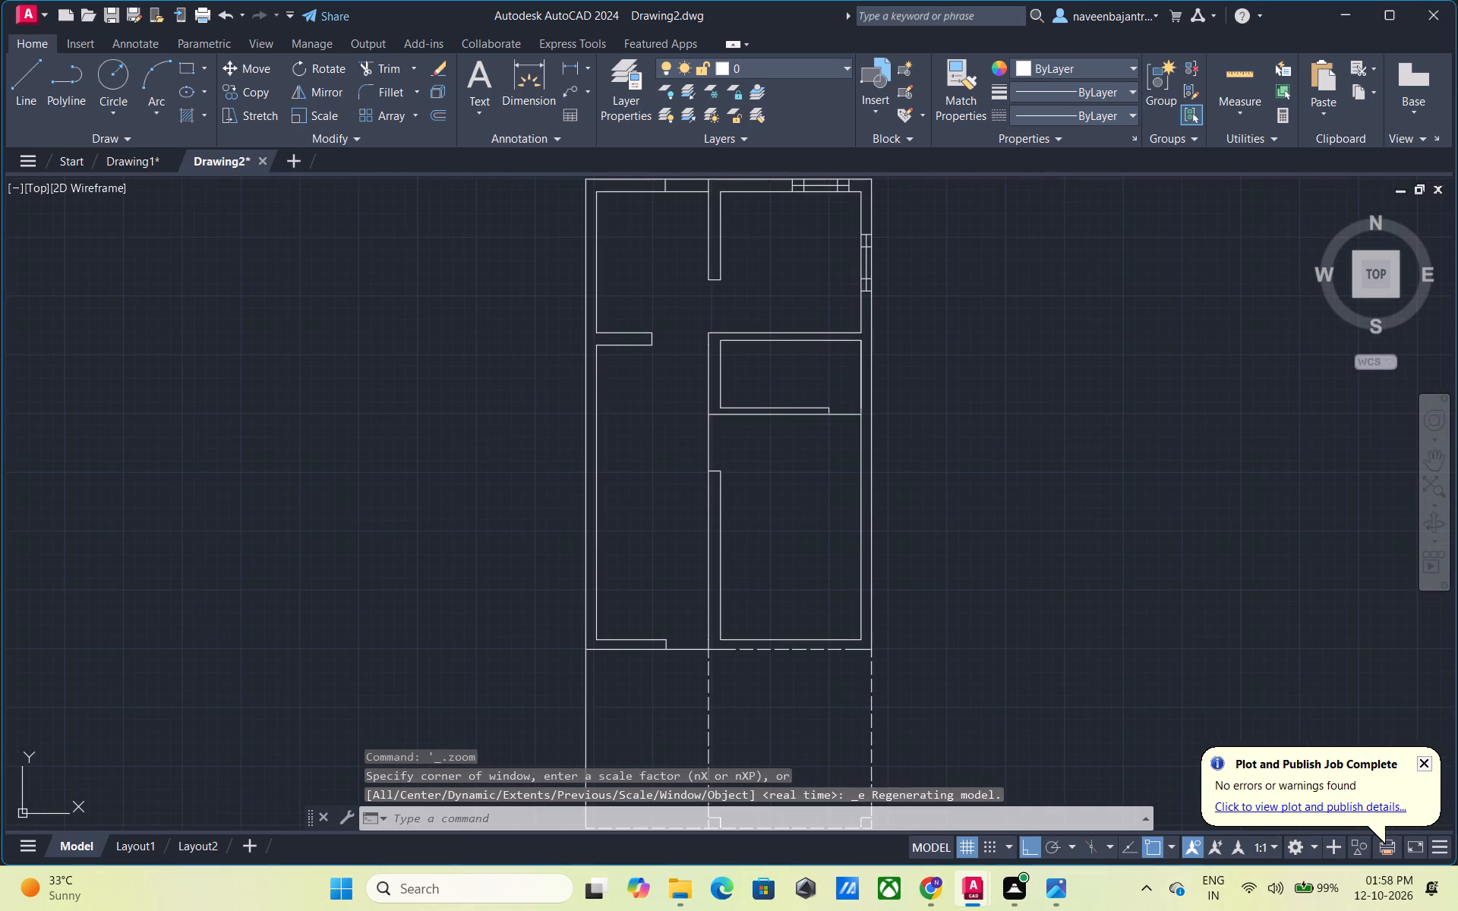
{"action": "middle_click_drag", "start_coordinate": [918, 456], "coordinate": [908, 471]}
{"action": "middle_click_drag", "start_coordinate": [927, 649], "coordinate": [935, 594]}
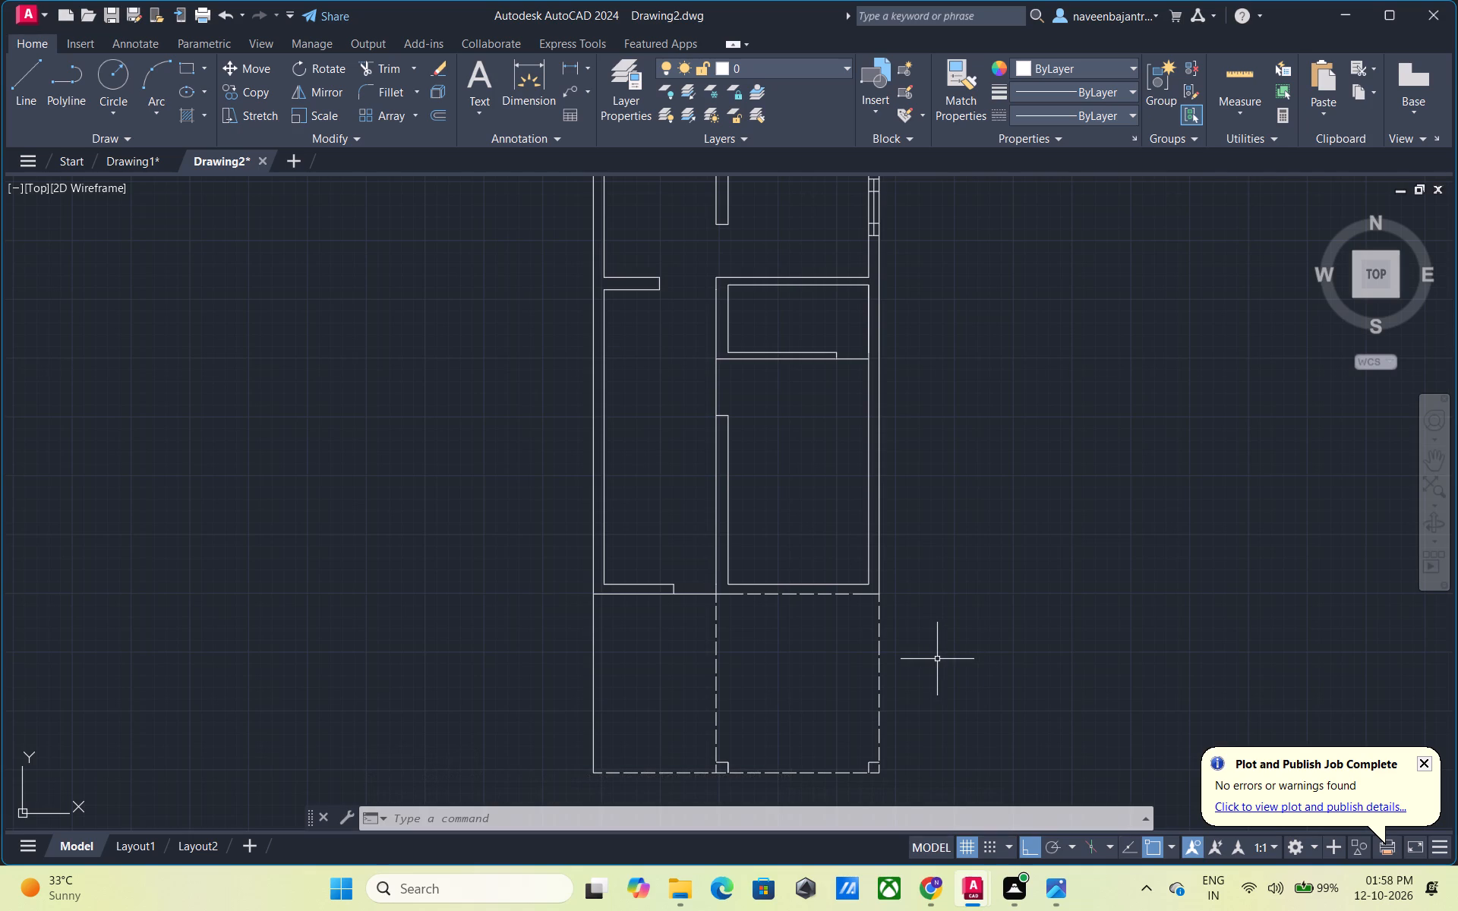
{"action": "key", "text": "Escape"}
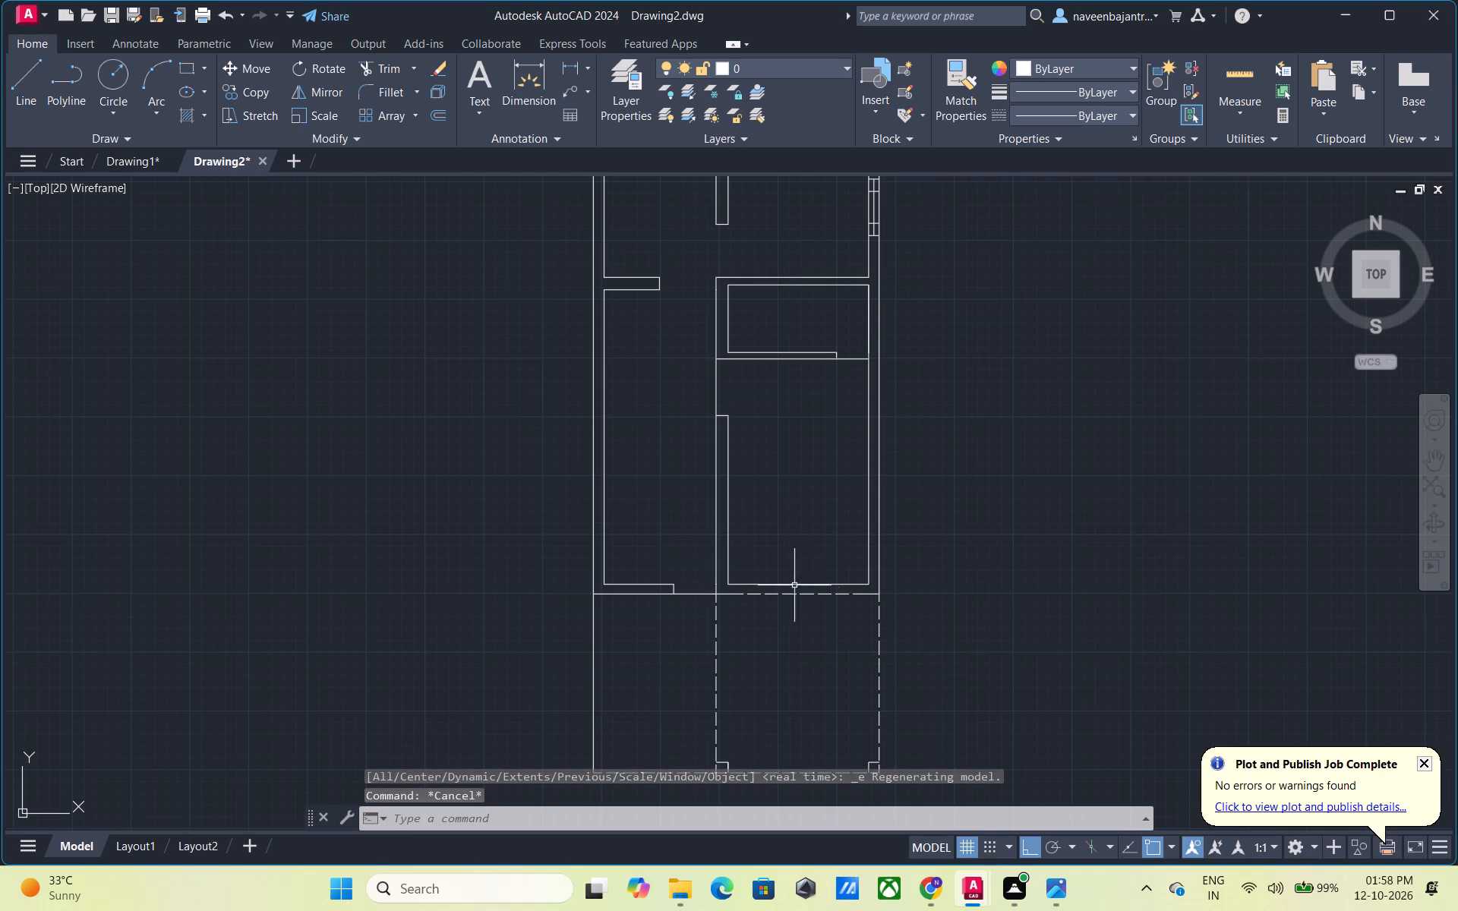
{"action": "left_click", "coordinate": [806, 594]}
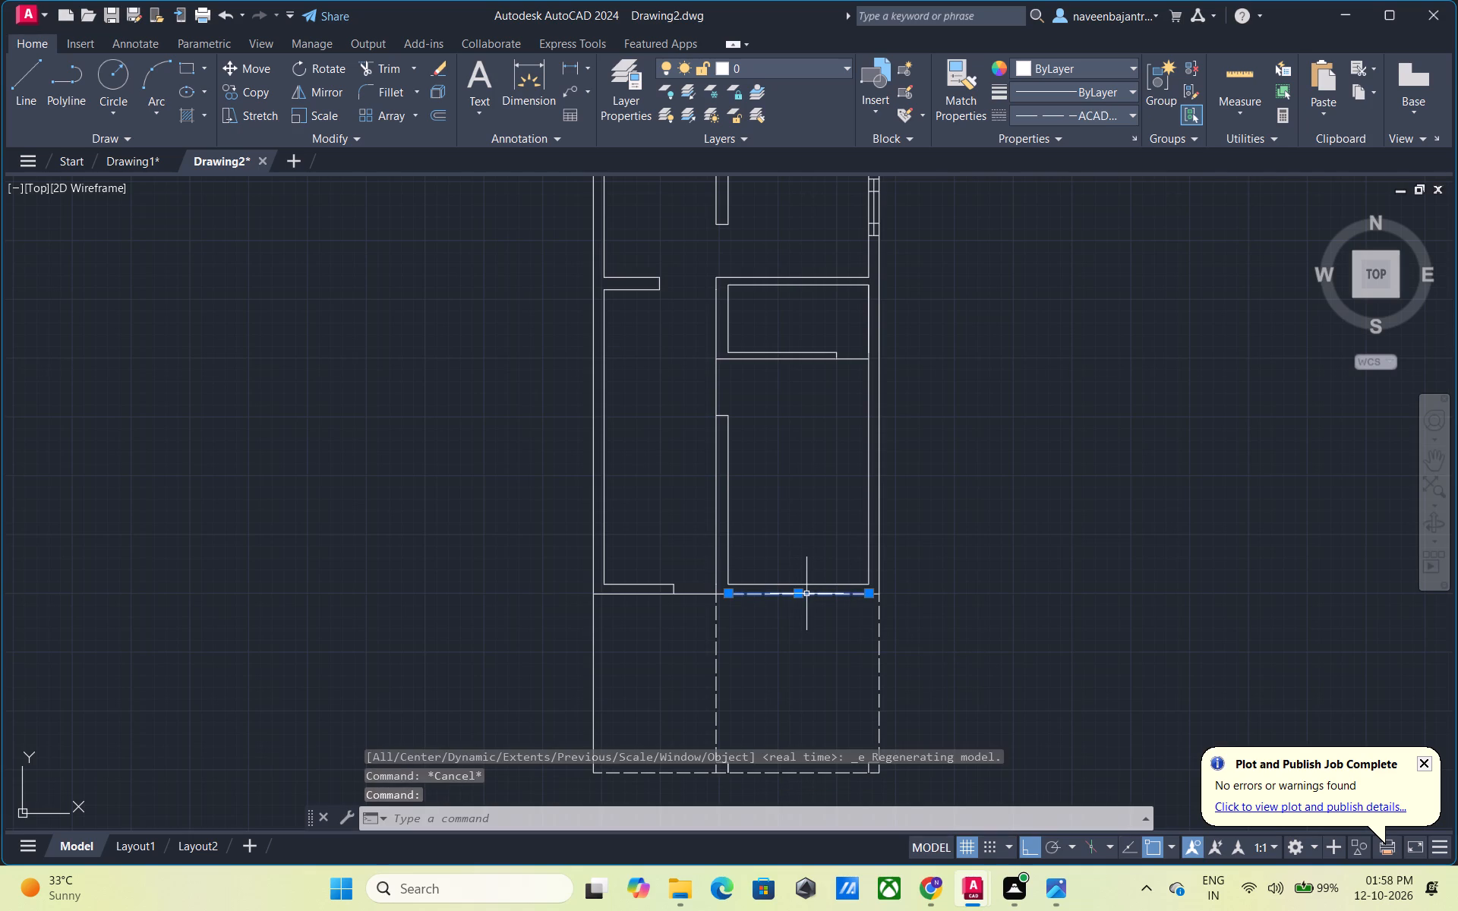
{"action": "key", "text": "Delete"}
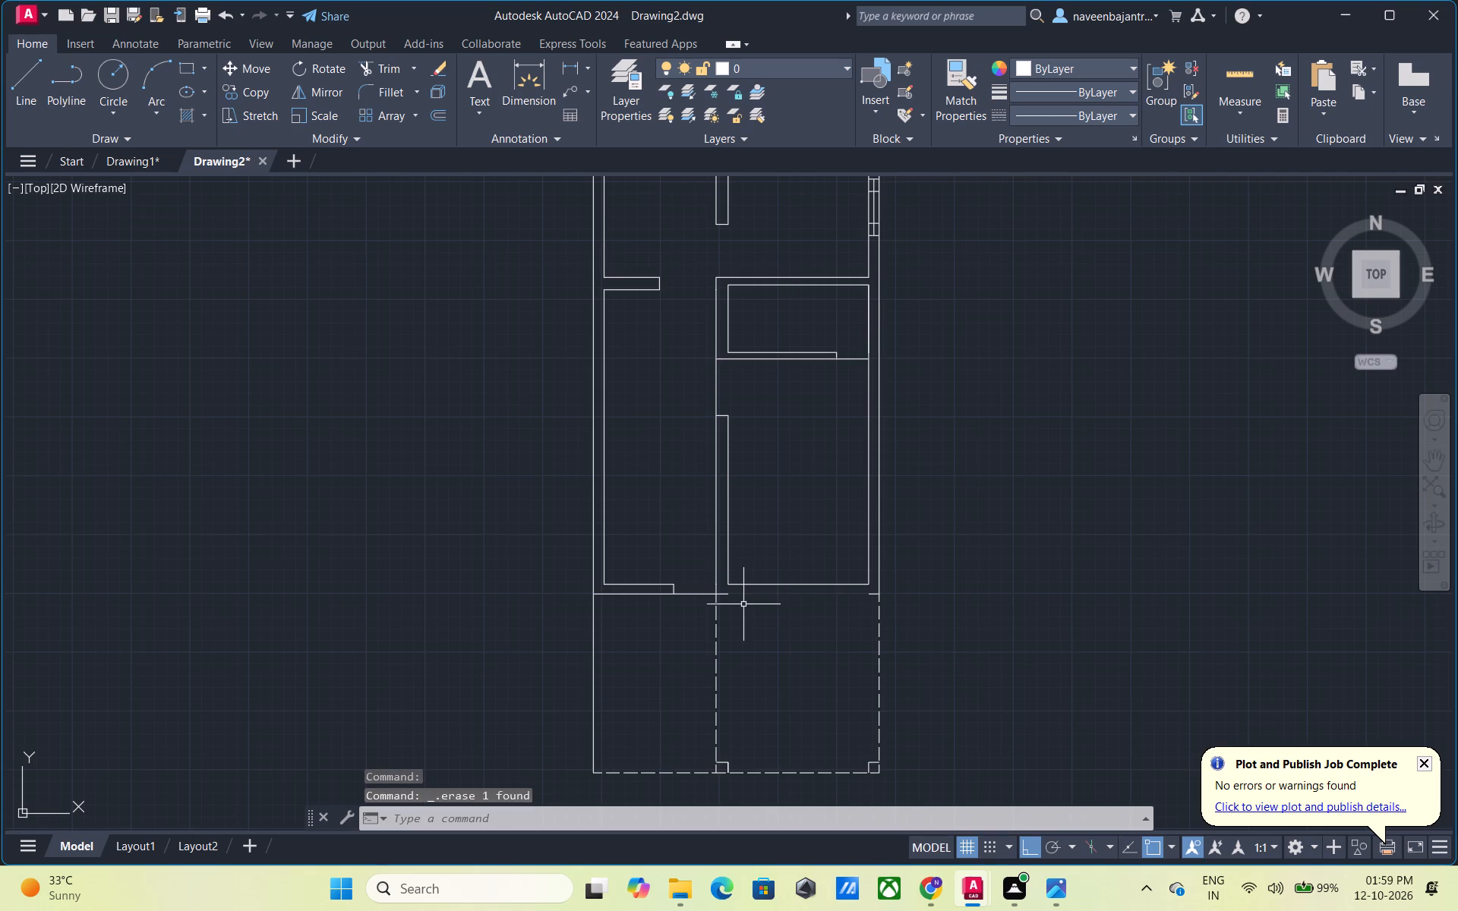
Trim away the two short line stubs left at either end of the bottom-right bay's top edge.
{"action": "scroll", "coordinate": [743, 604], "scroll_direction": "up", "scroll_amount": 3}
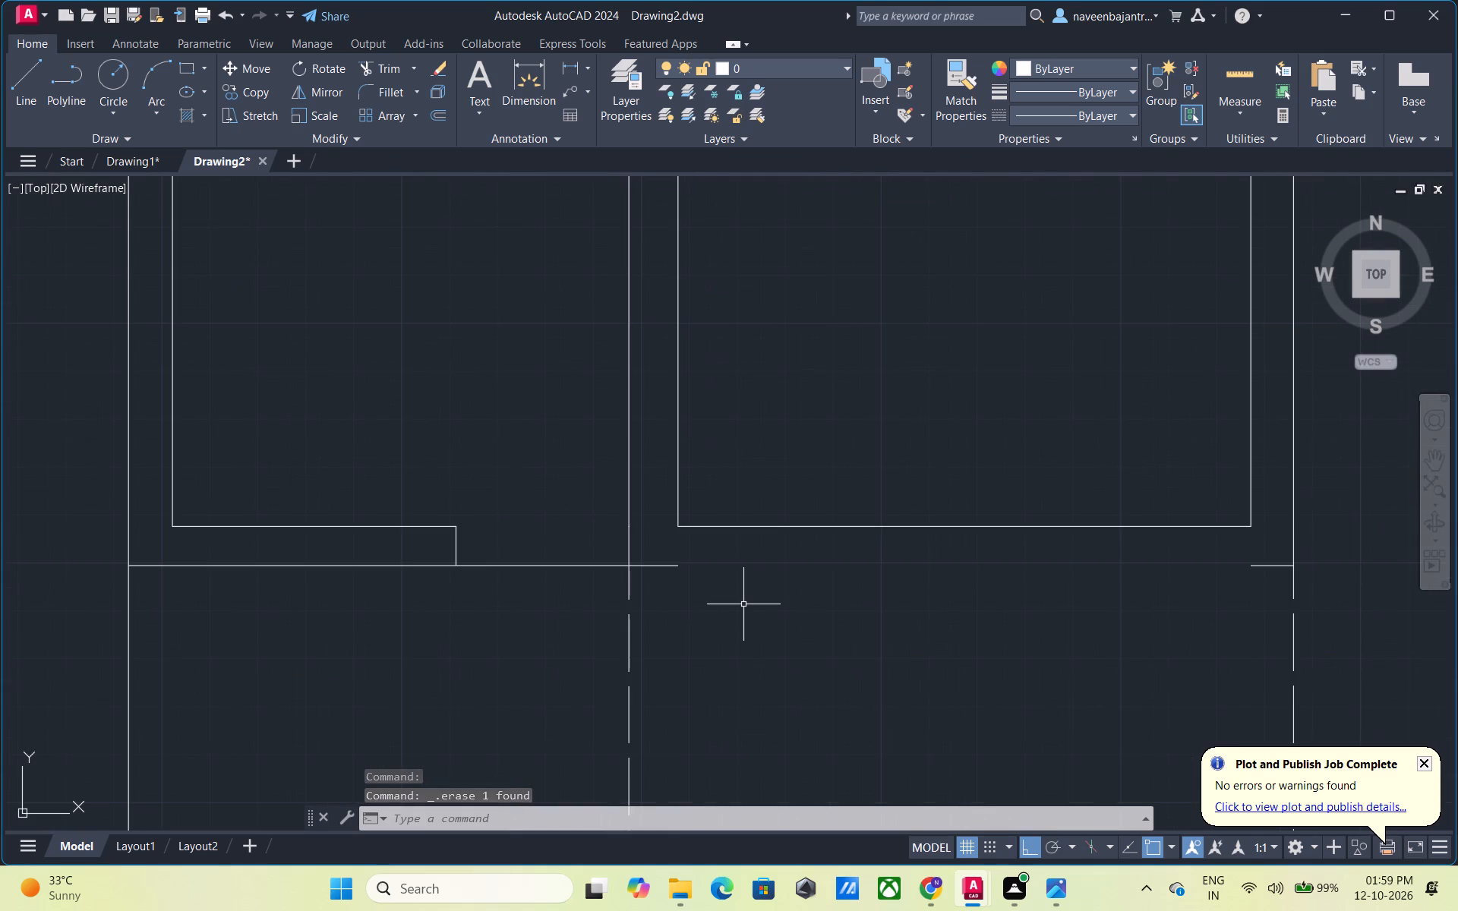
{"action": "key", "text": "Escape"}
{"action": "type", "text": "TR"}
{"action": "key", "text": "space"}
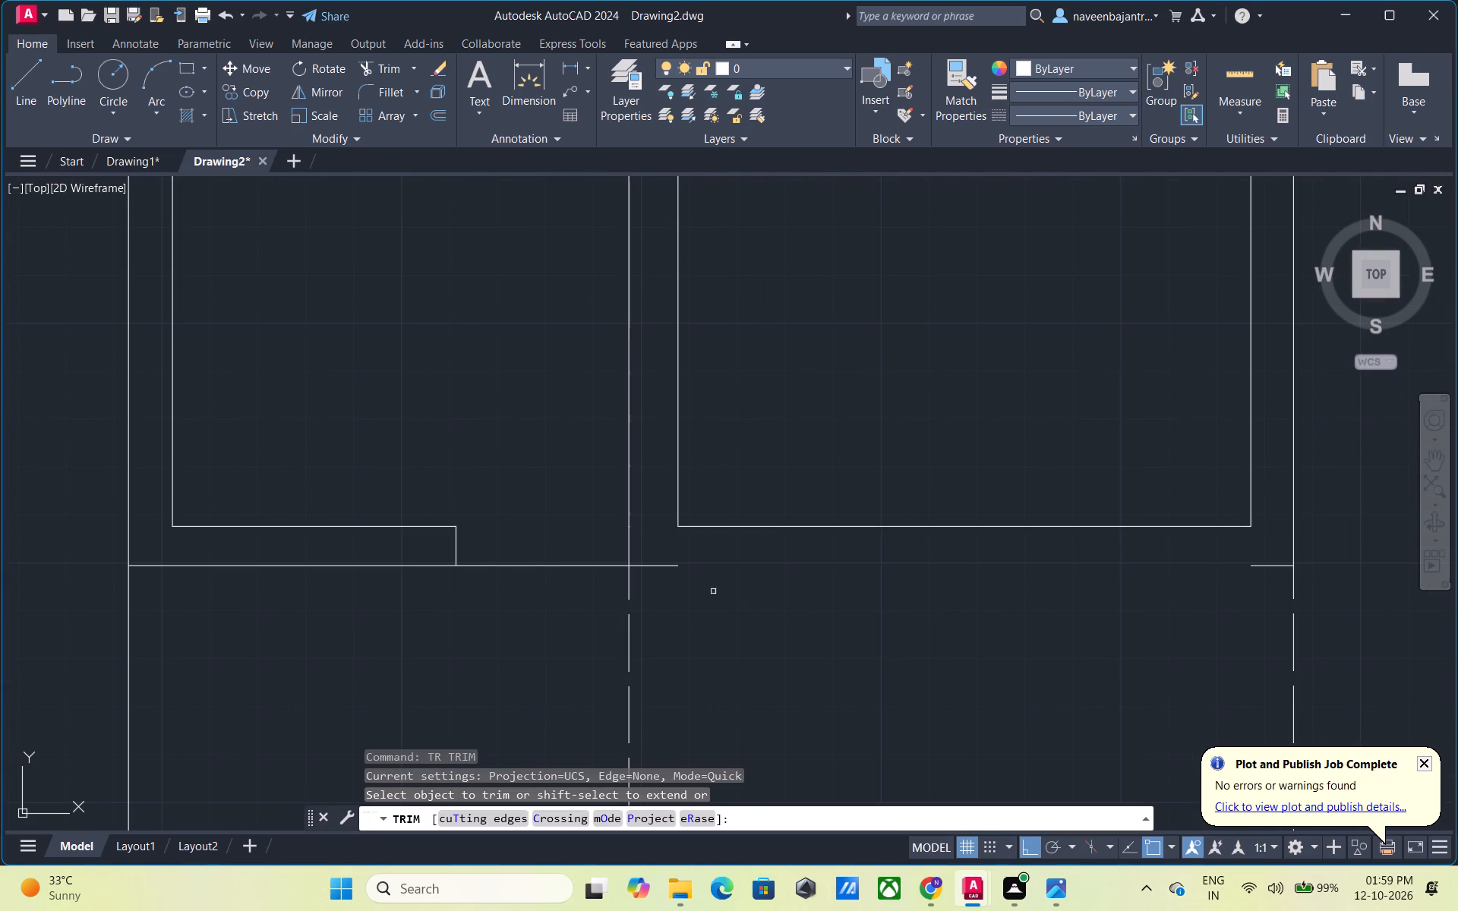
{"action": "left_click", "coordinate": [670, 568]}
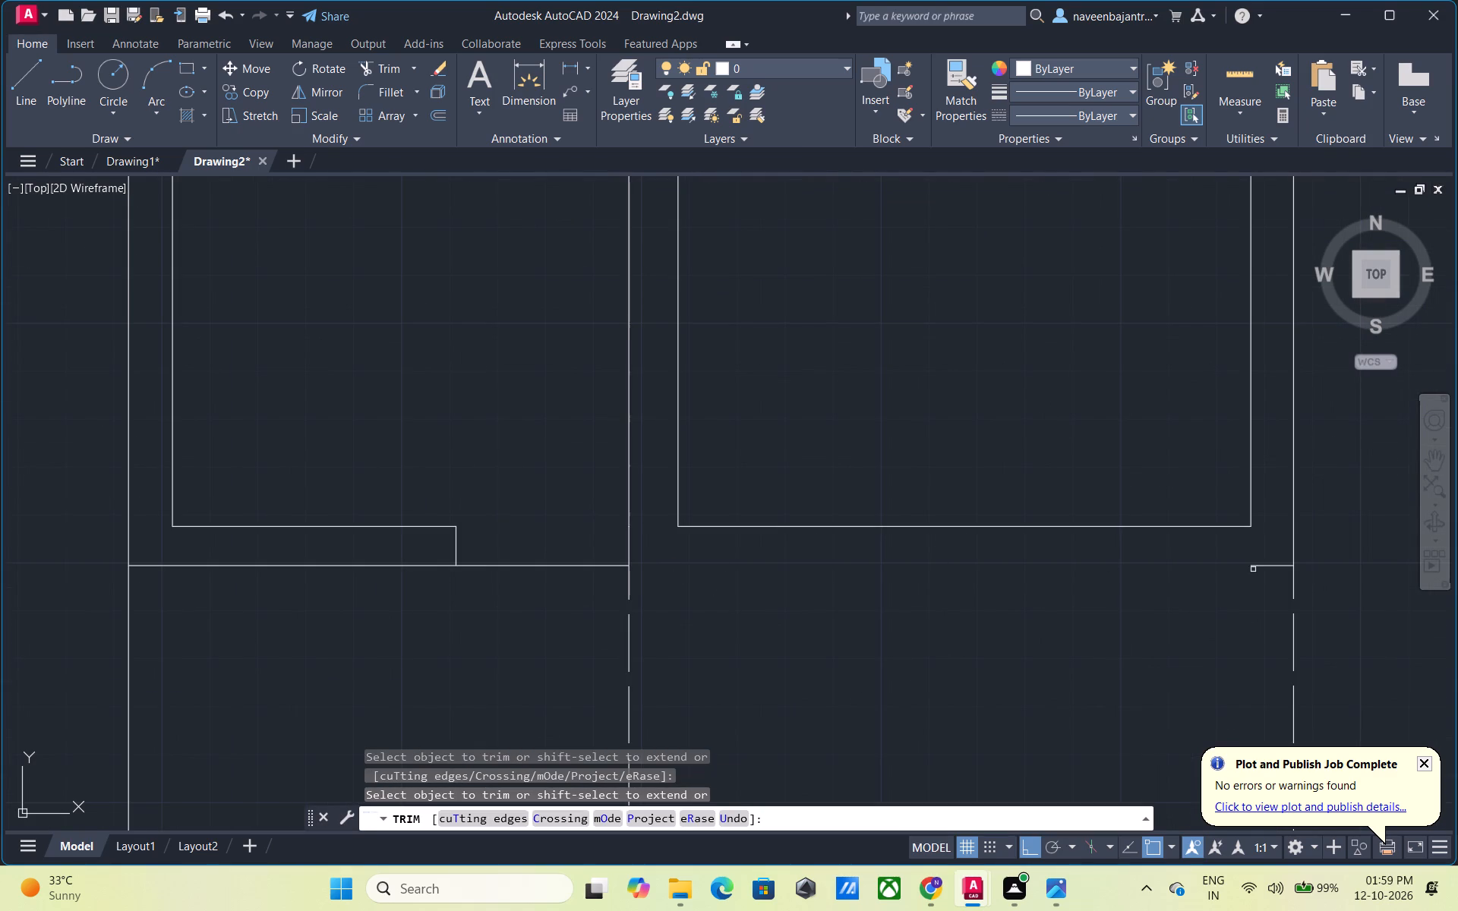
{"action": "left_click", "coordinate": [1264, 568]}
{"action": "key", "text": "Escape"}
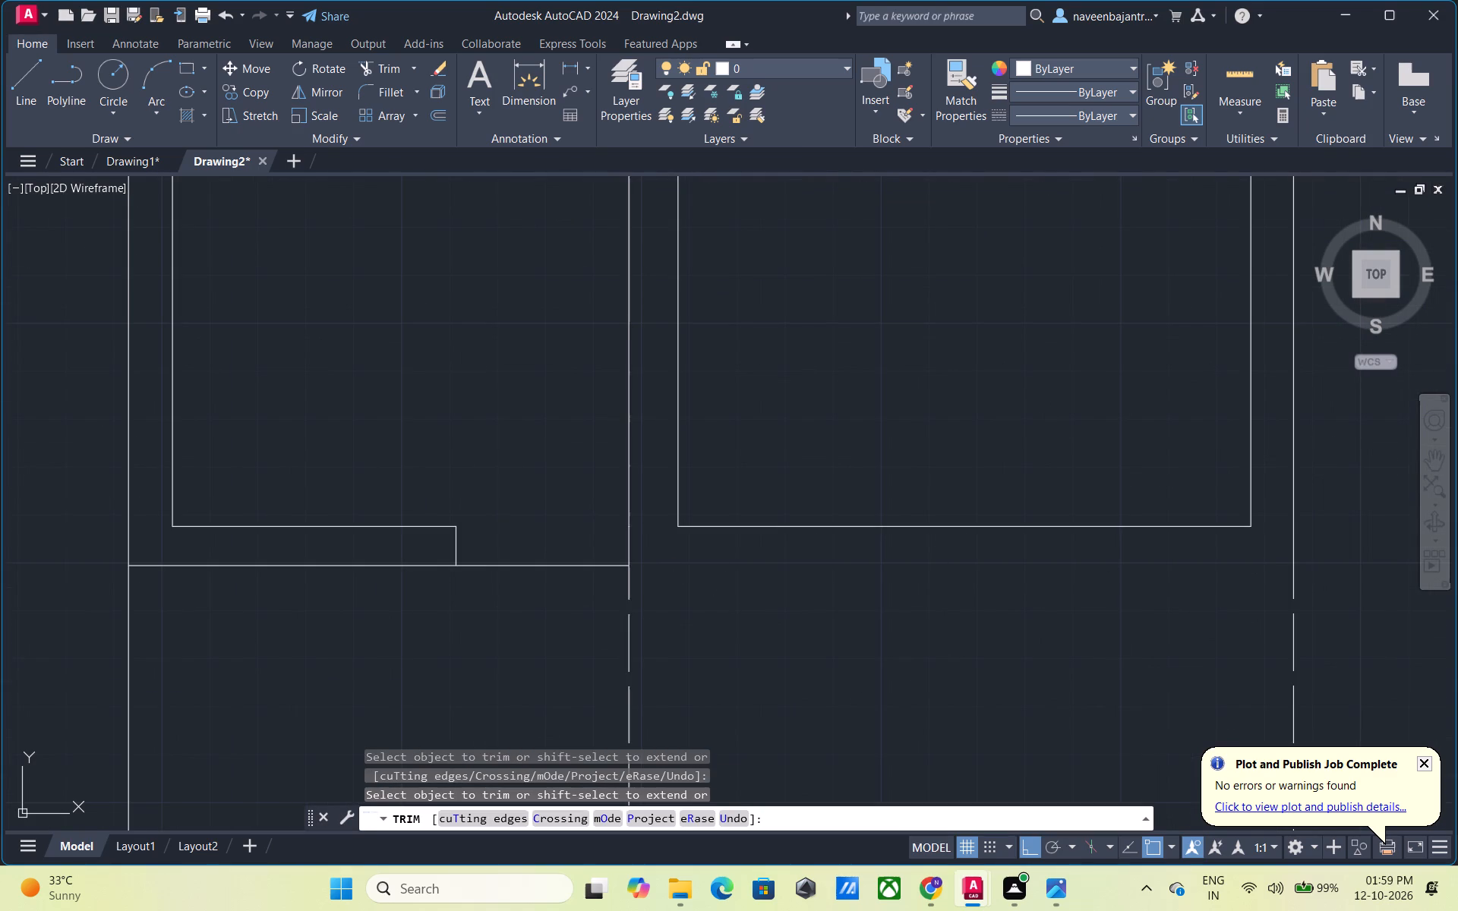
Draw a solid horizontal wall line along the bottom-right bay's top edge and trim its overhang beyond the plan's right side.
{"action": "type", "text": "L"}
{"action": "key", "text": "space"}
{"action": "left_click", "coordinate": [630, 567]}
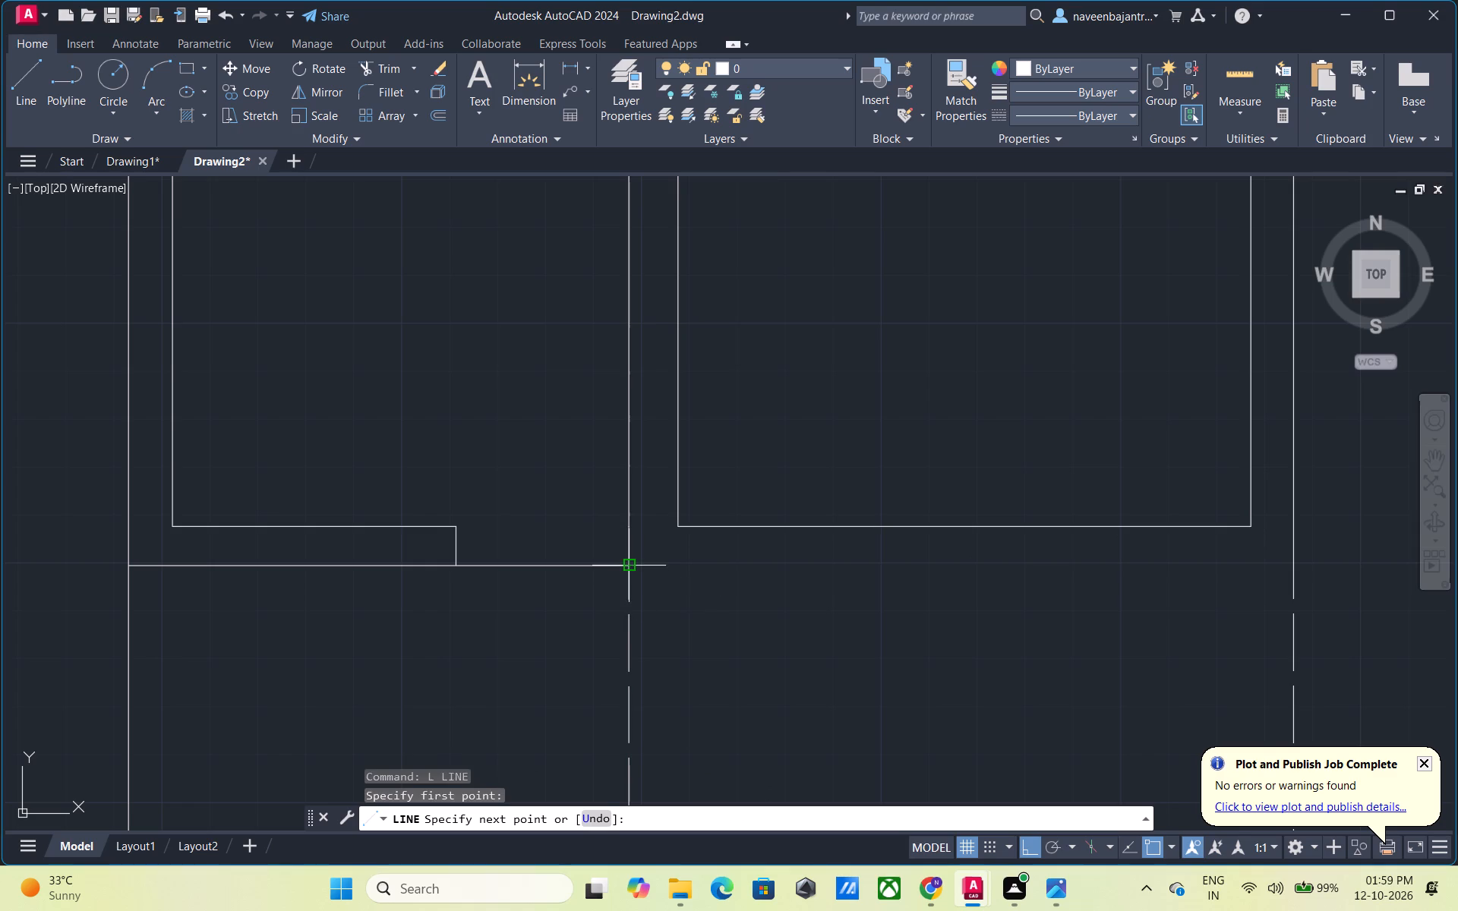
{"action": "left_click", "coordinate": [1330, 574]}
{"action": "key", "text": "Escape"}
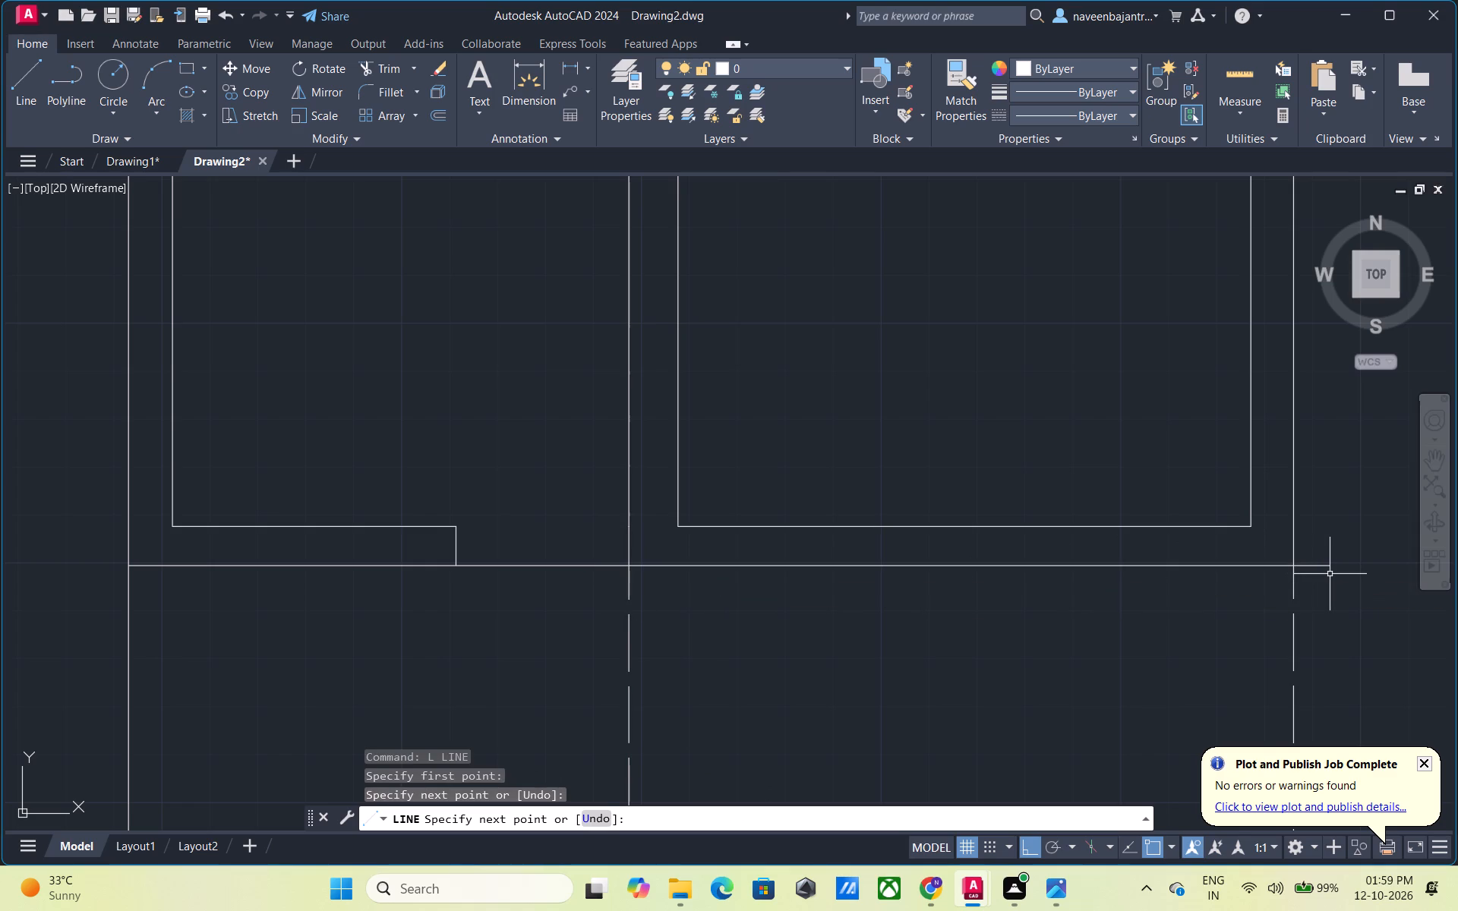
{"action": "type", "text": "TR"}
{"action": "key", "text": "space"}
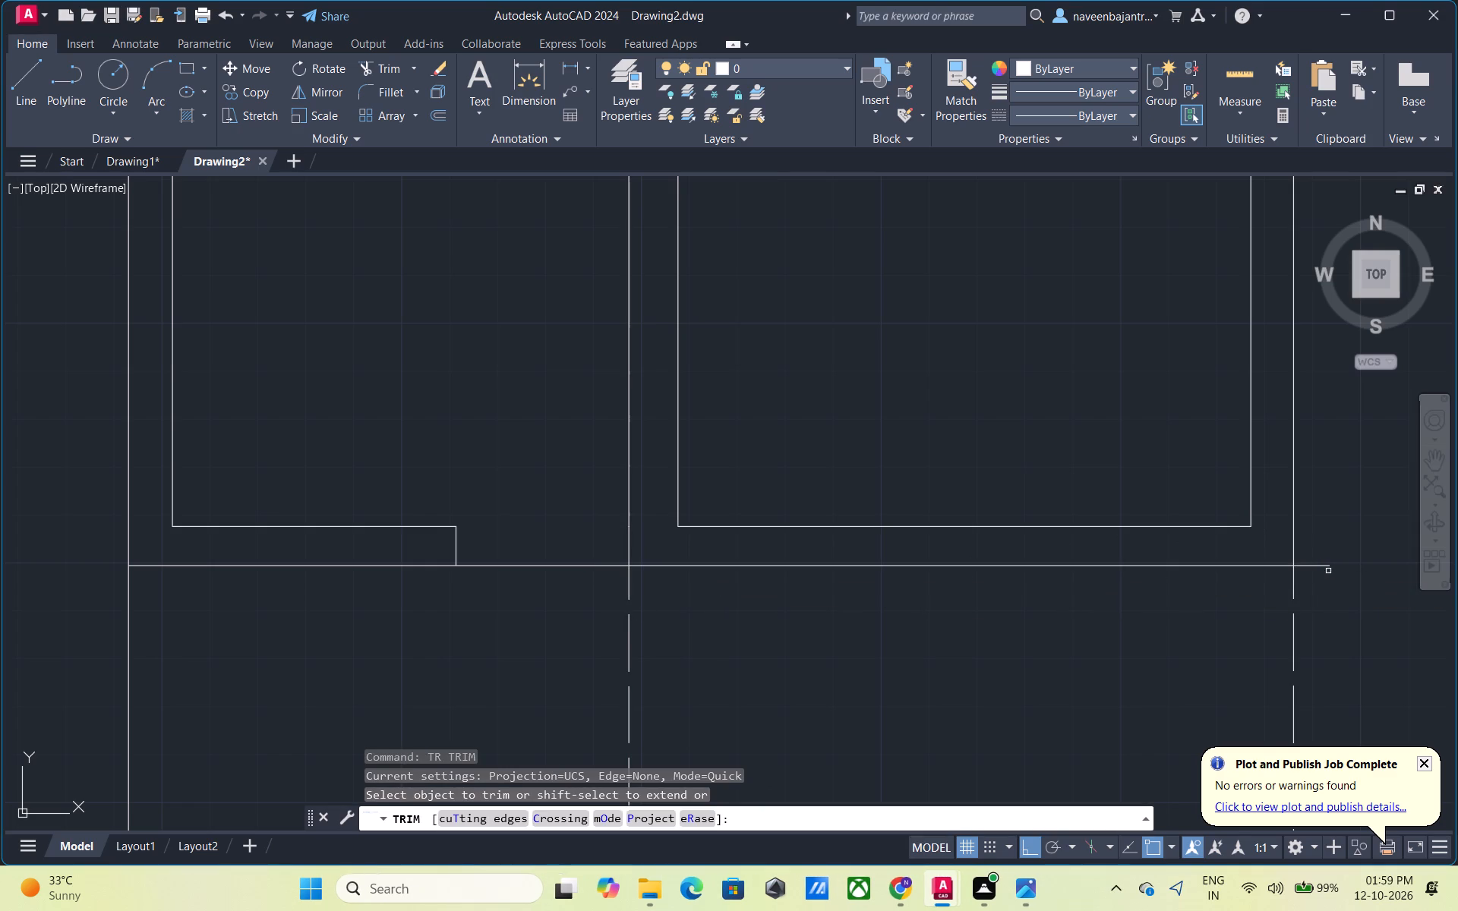
{"action": "left_click", "coordinate": [1324, 566]}
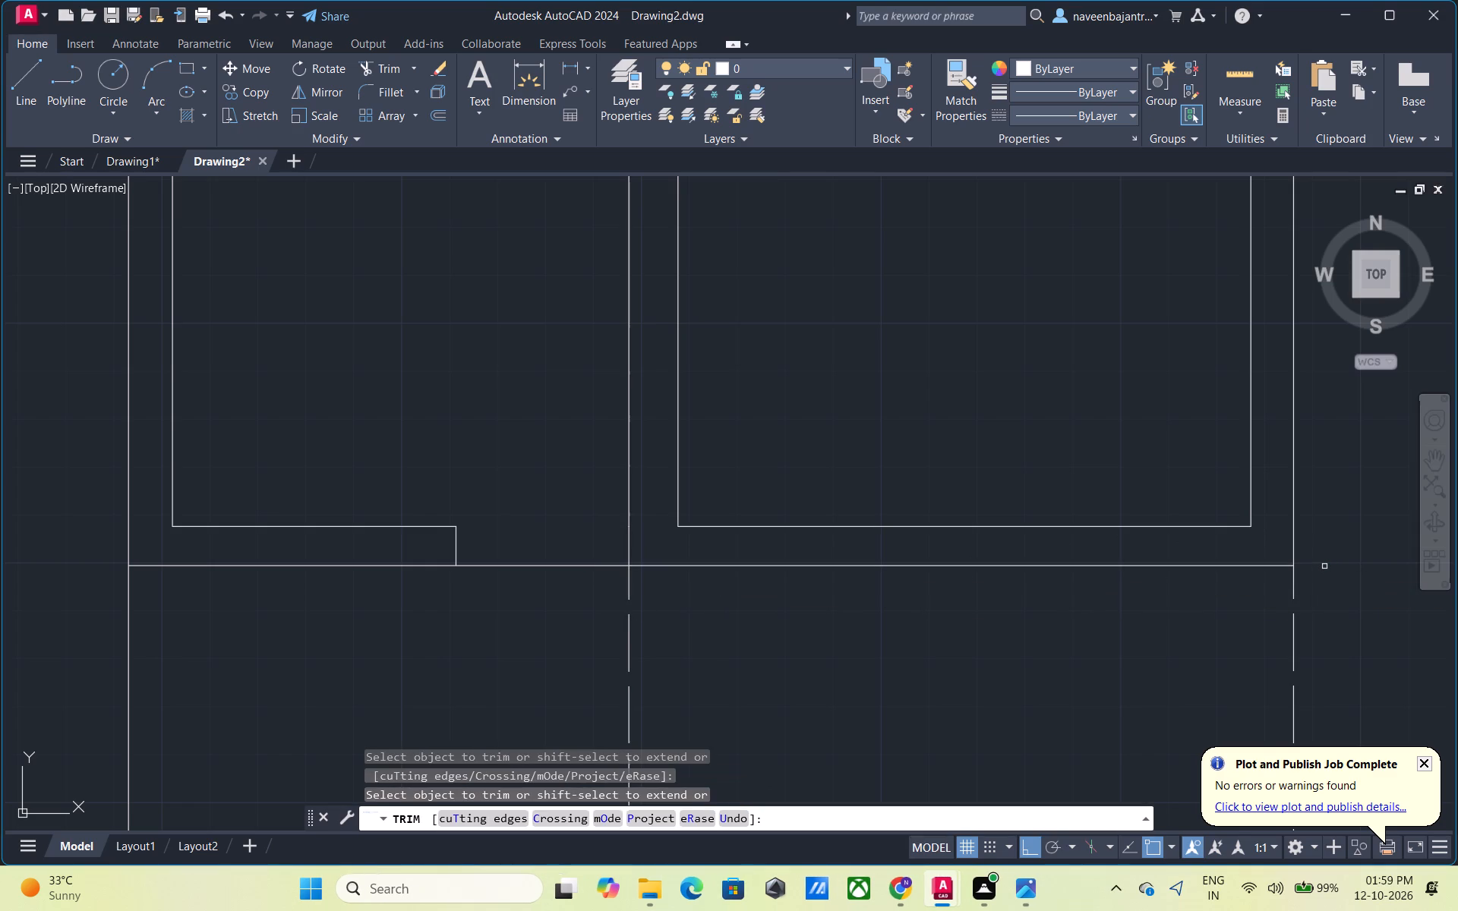
{"action": "key", "text": "Escape"}
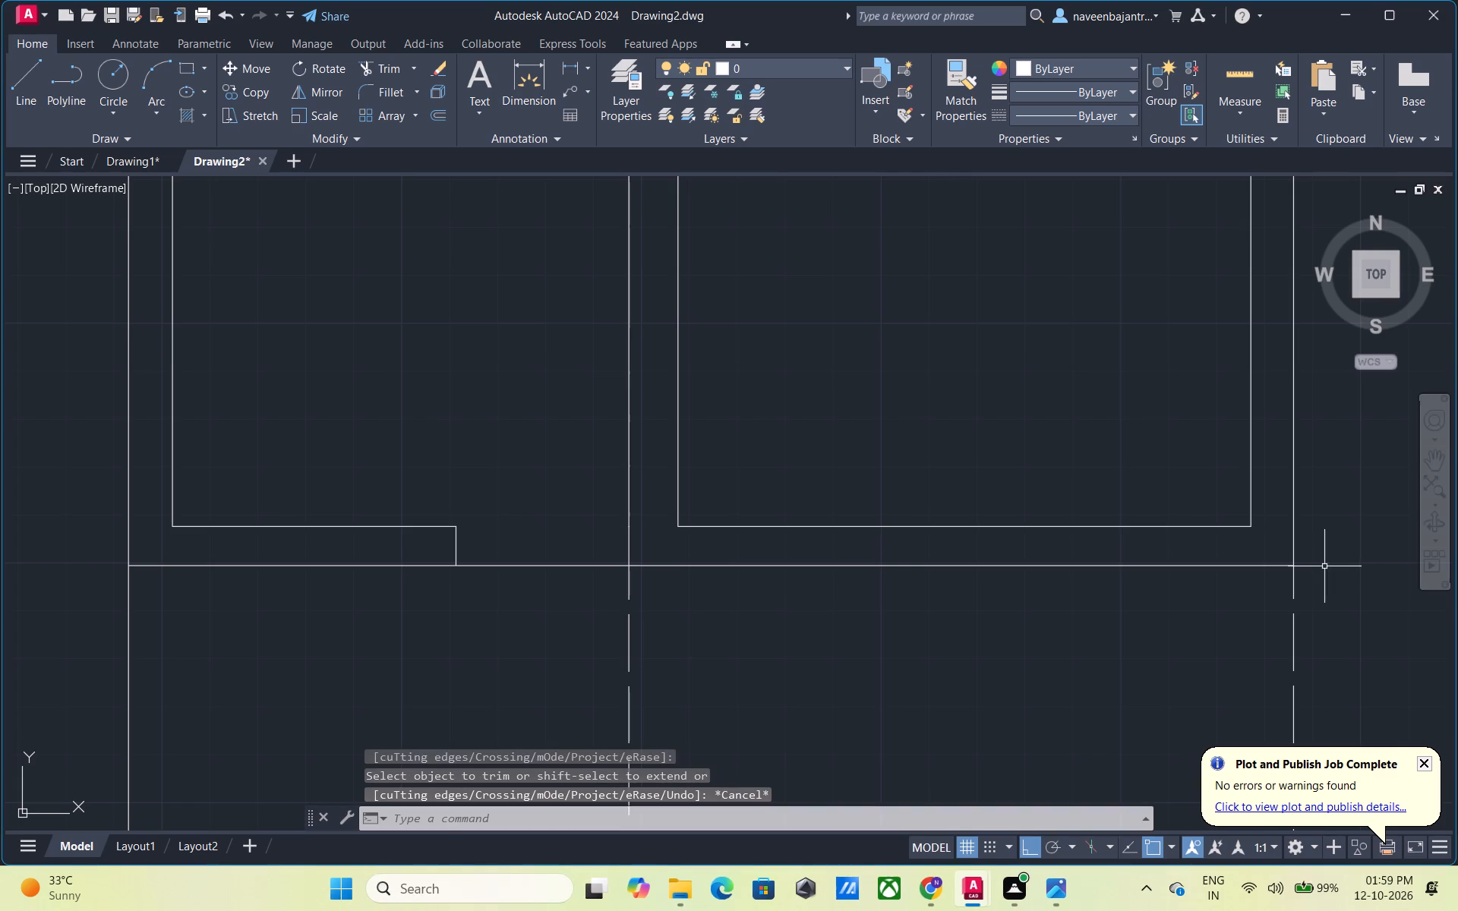
Draw a short vertical line across the wall above the bottom-right bay, near its right end, and trim it to both wall faces.
{"action": "scroll", "coordinate": [1324, 566], "scroll_direction": "down", "scroll_amount": 2}
{"action": "middle_click_drag", "start_coordinate": [1264, 625], "coordinate": [1034, 641]}
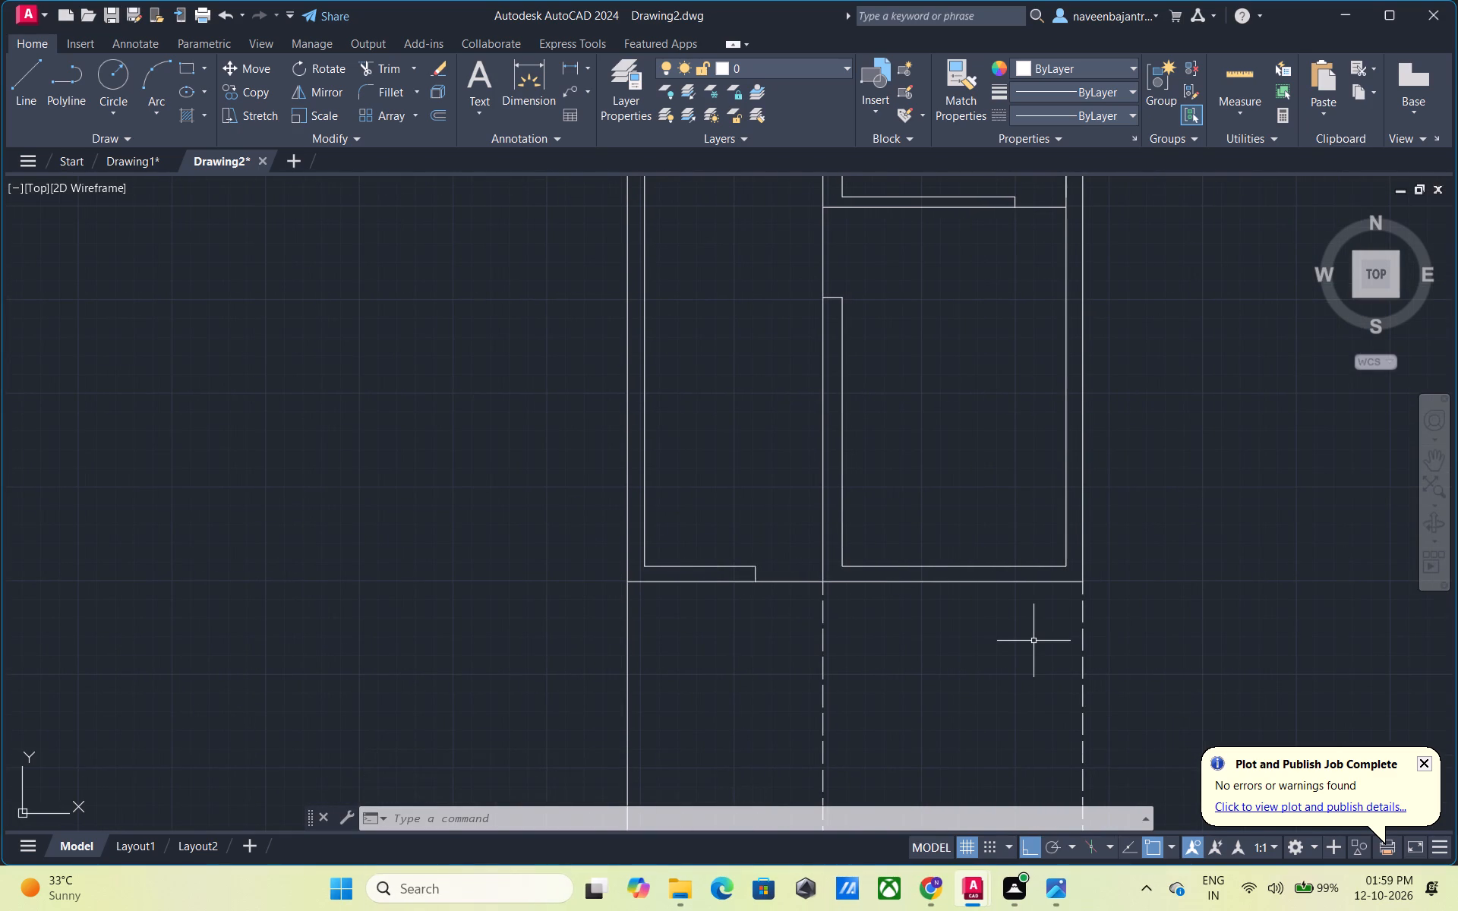
{"action": "key", "text": "Escape"}
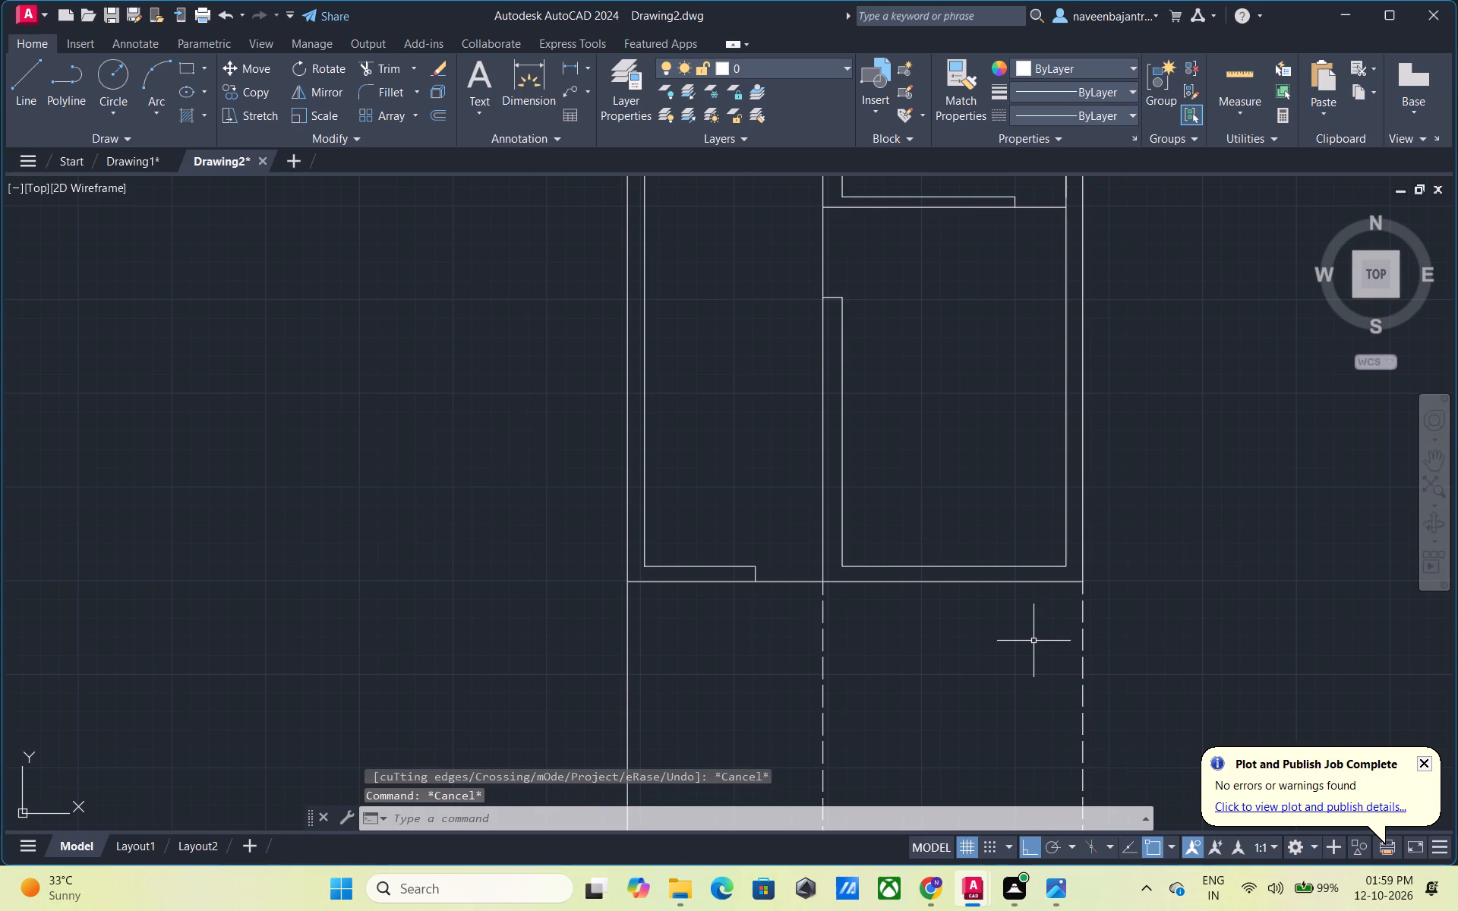
{"action": "scroll", "coordinate": [1034, 641], "scroll_direction": "up", "scroll_amount": 1}
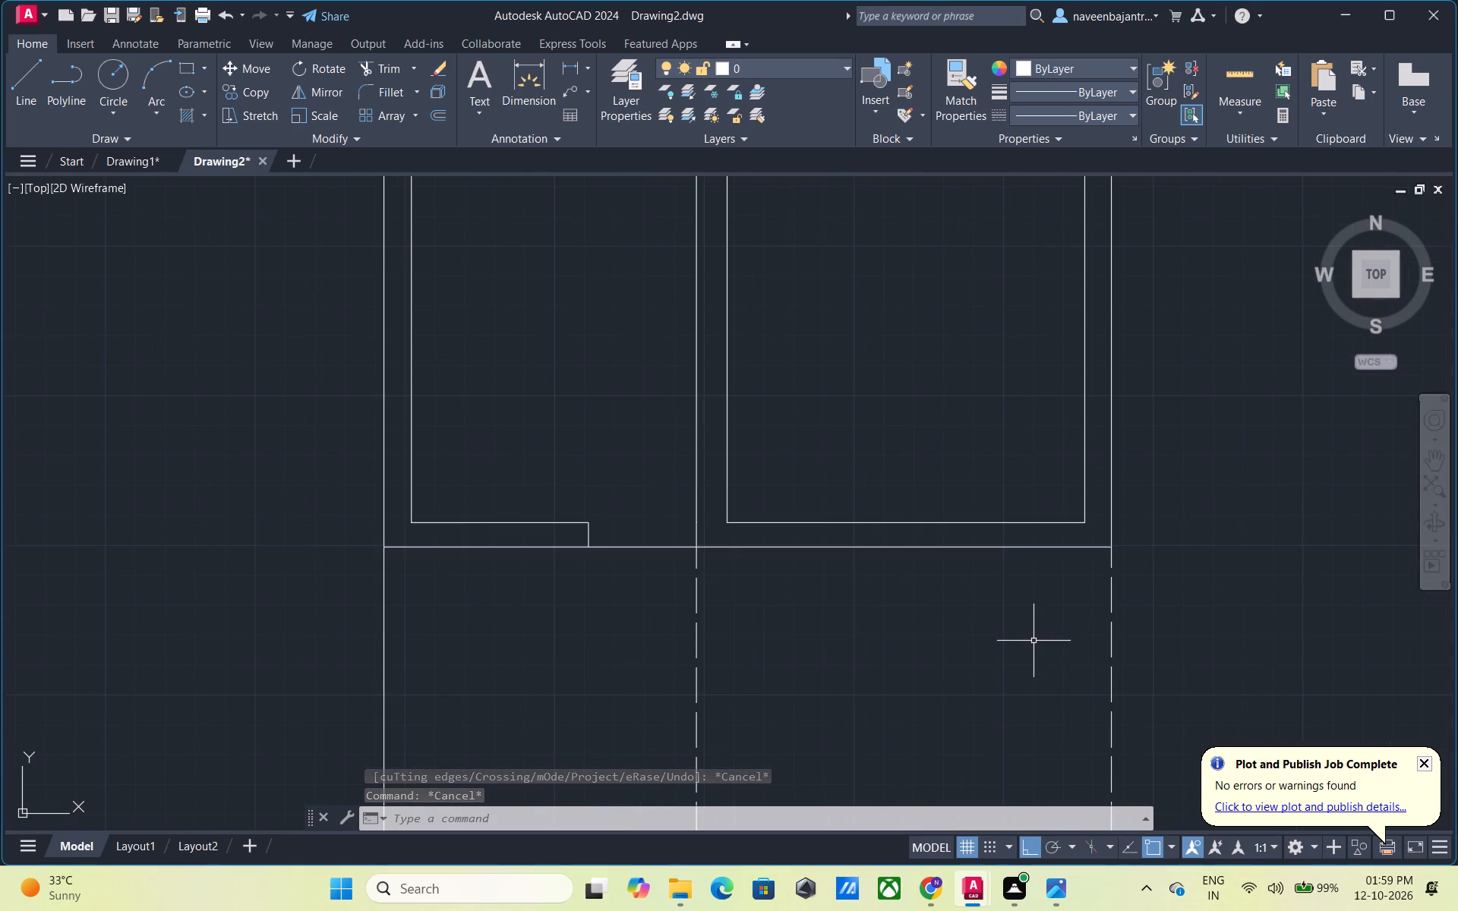
{"action": "type", "text": "L"}
{"action": "key", "text": "space"}
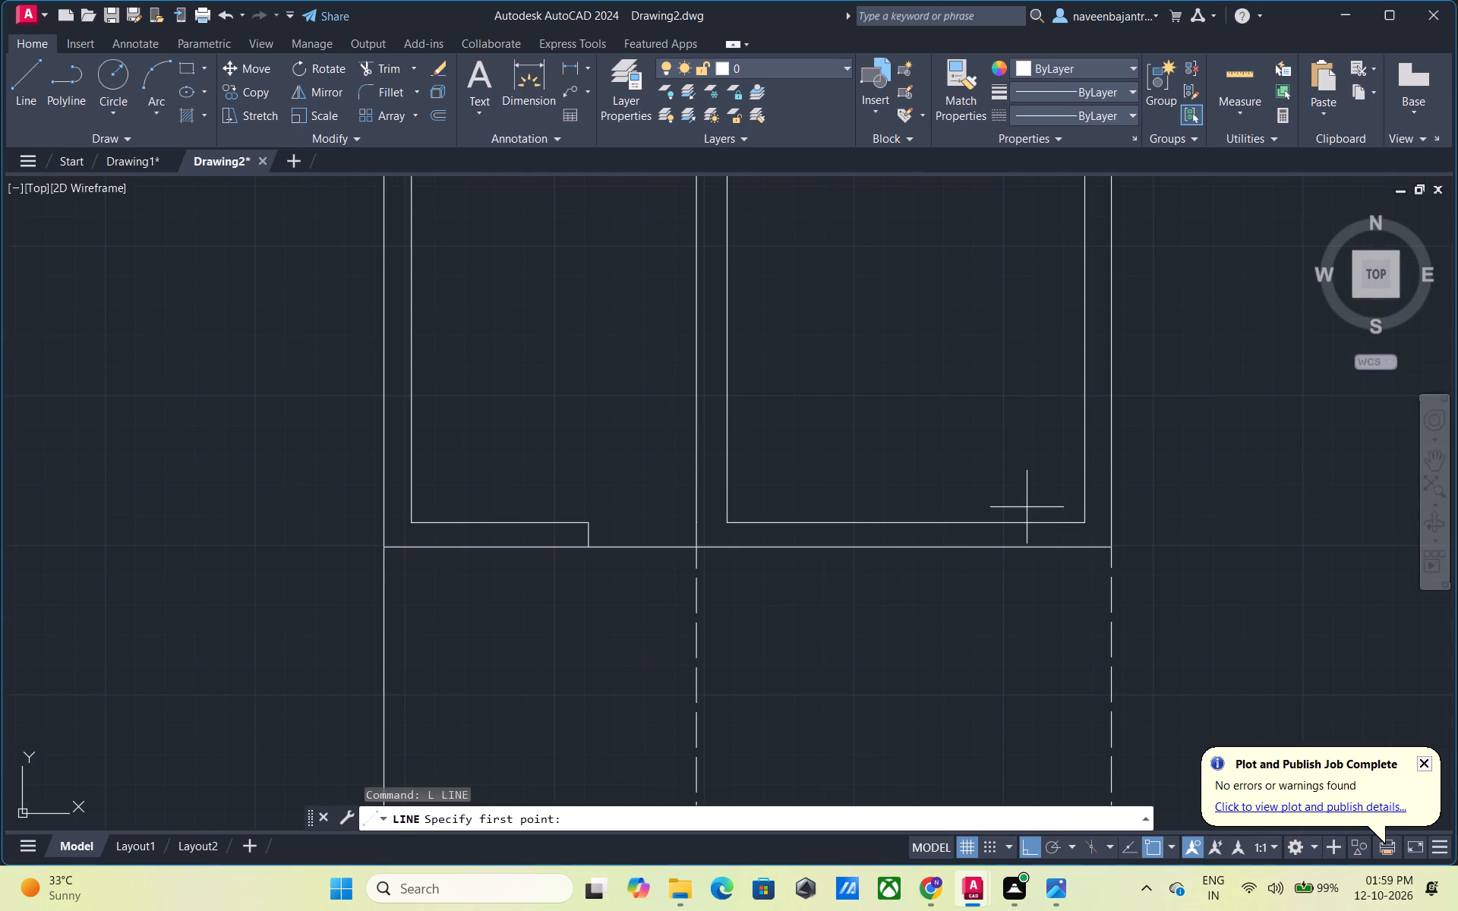
{"action": "left_click", "coordinate": [1027, 507]}
{"action": "left_click", "coordinate": [1031, 580]}
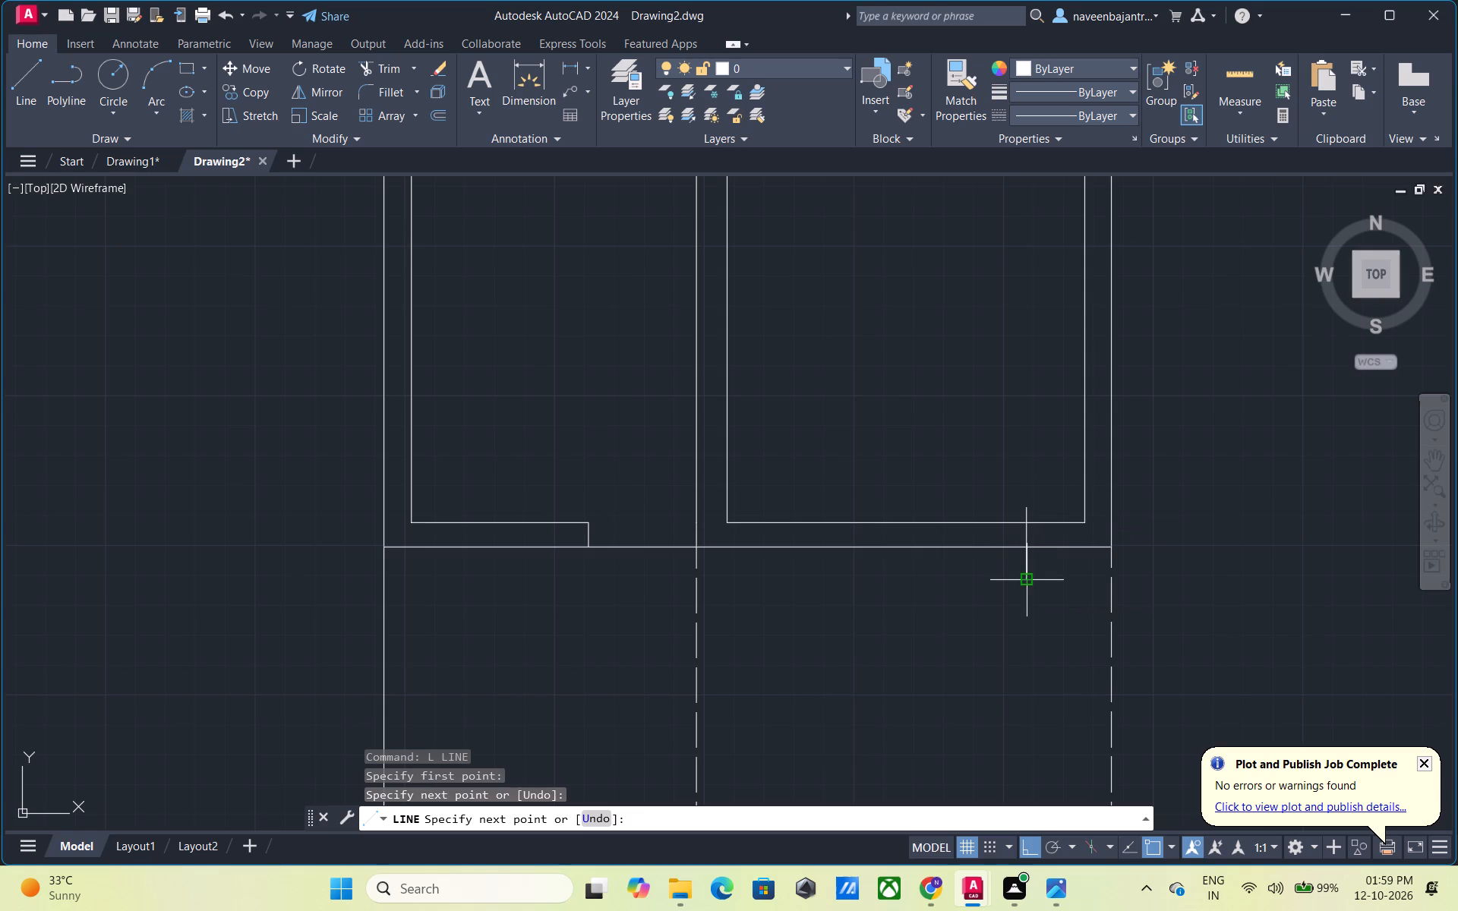
{"action": "key", "text": "Escape"}
{"action": "key", "text": "t"}
{"action": "key", "text": "r"}
{"action": "key", "text": "space"}
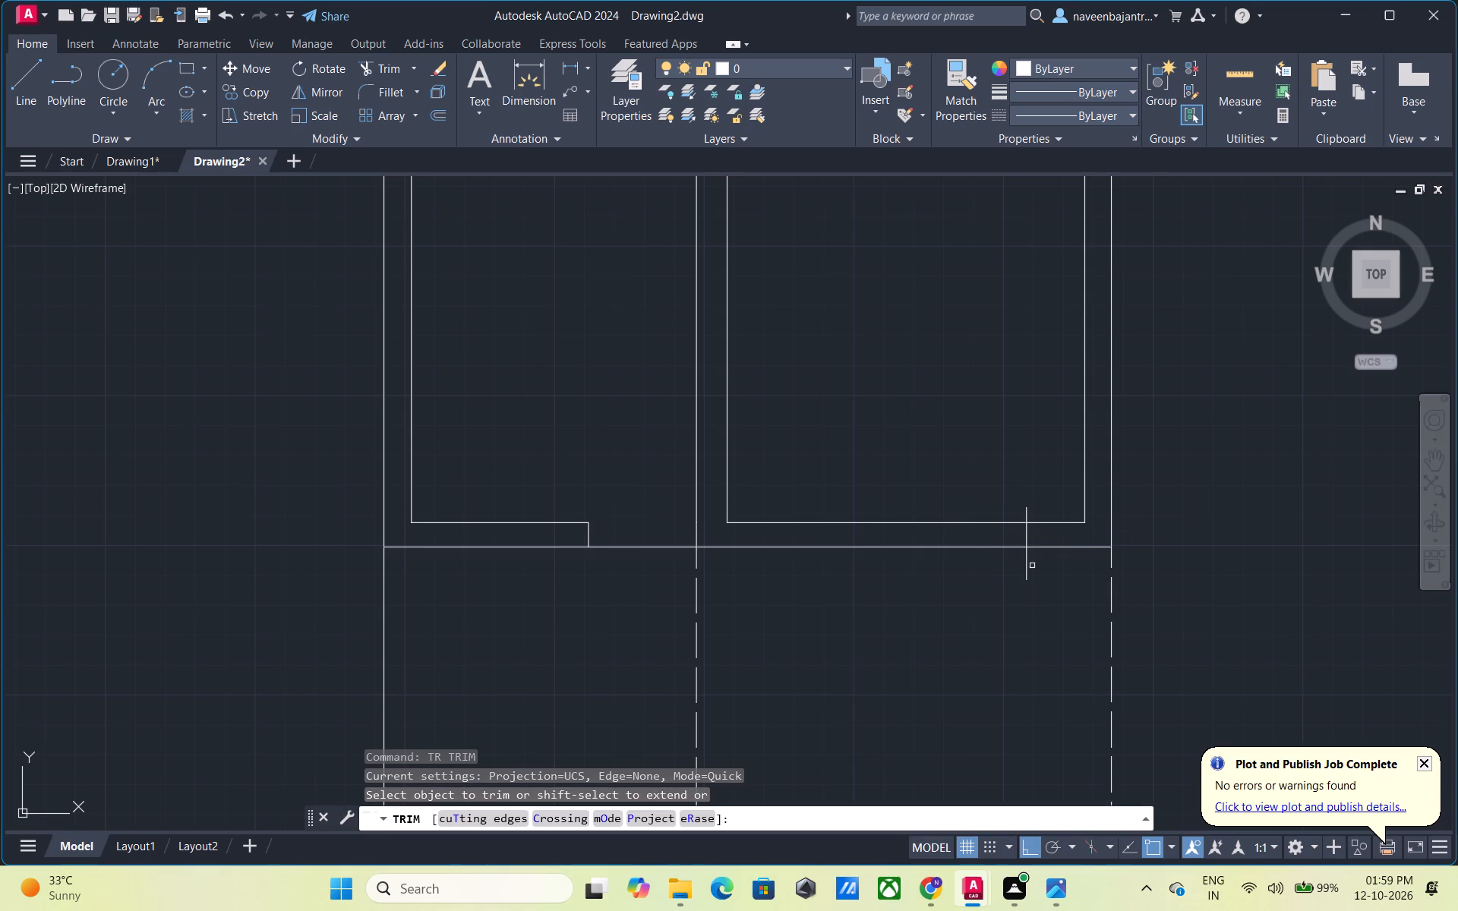
{"action": "left_click", "coordinate": [1029, 565]}
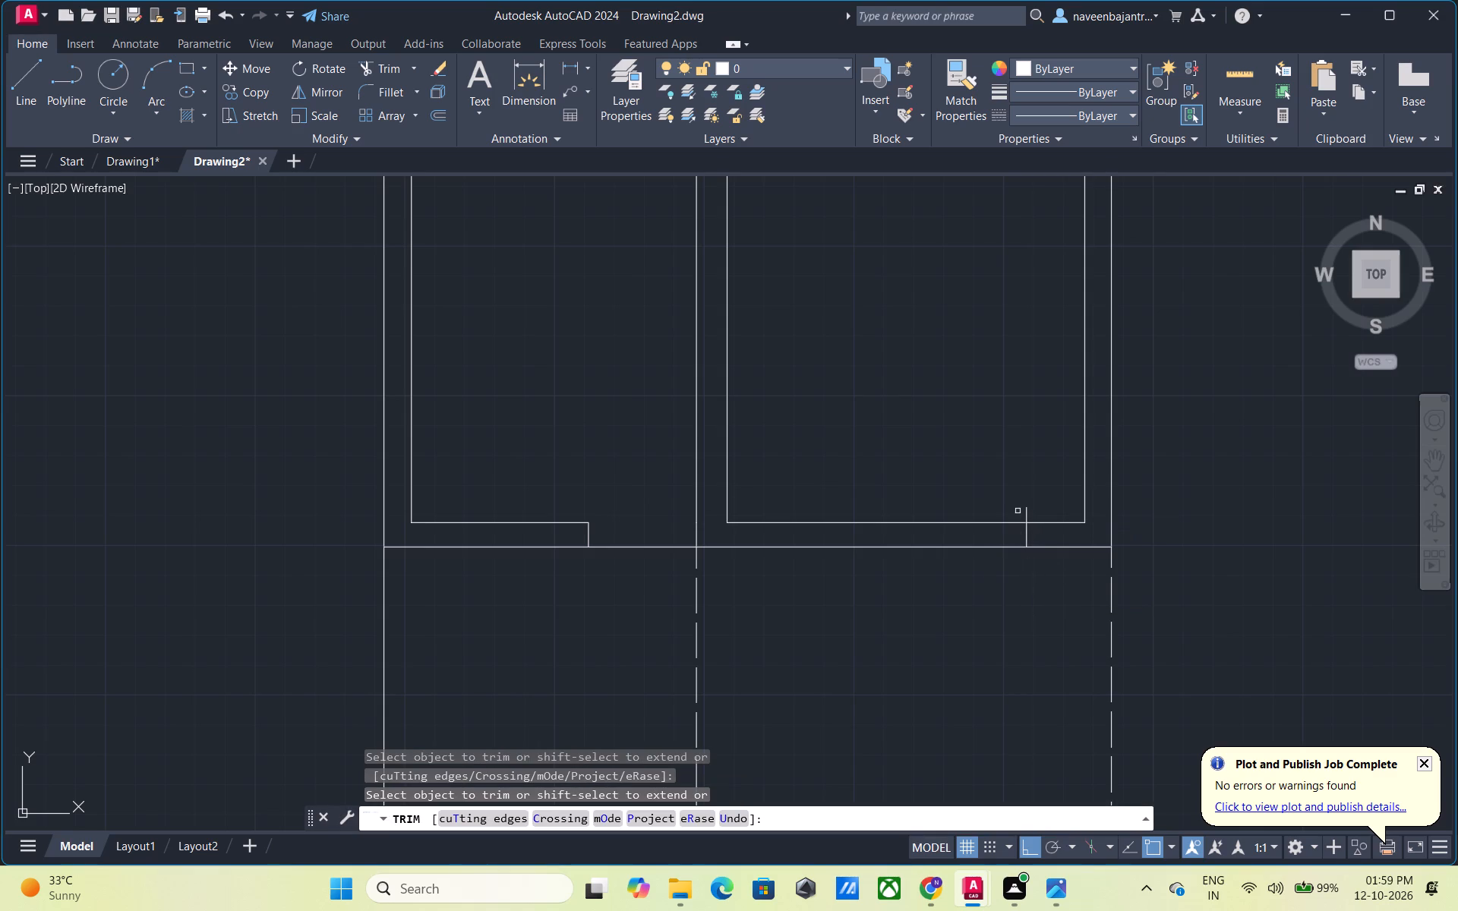
{"action": "left_click", "coordinate": [1027, 512]}
{"action": "key", "text": "Escape"}
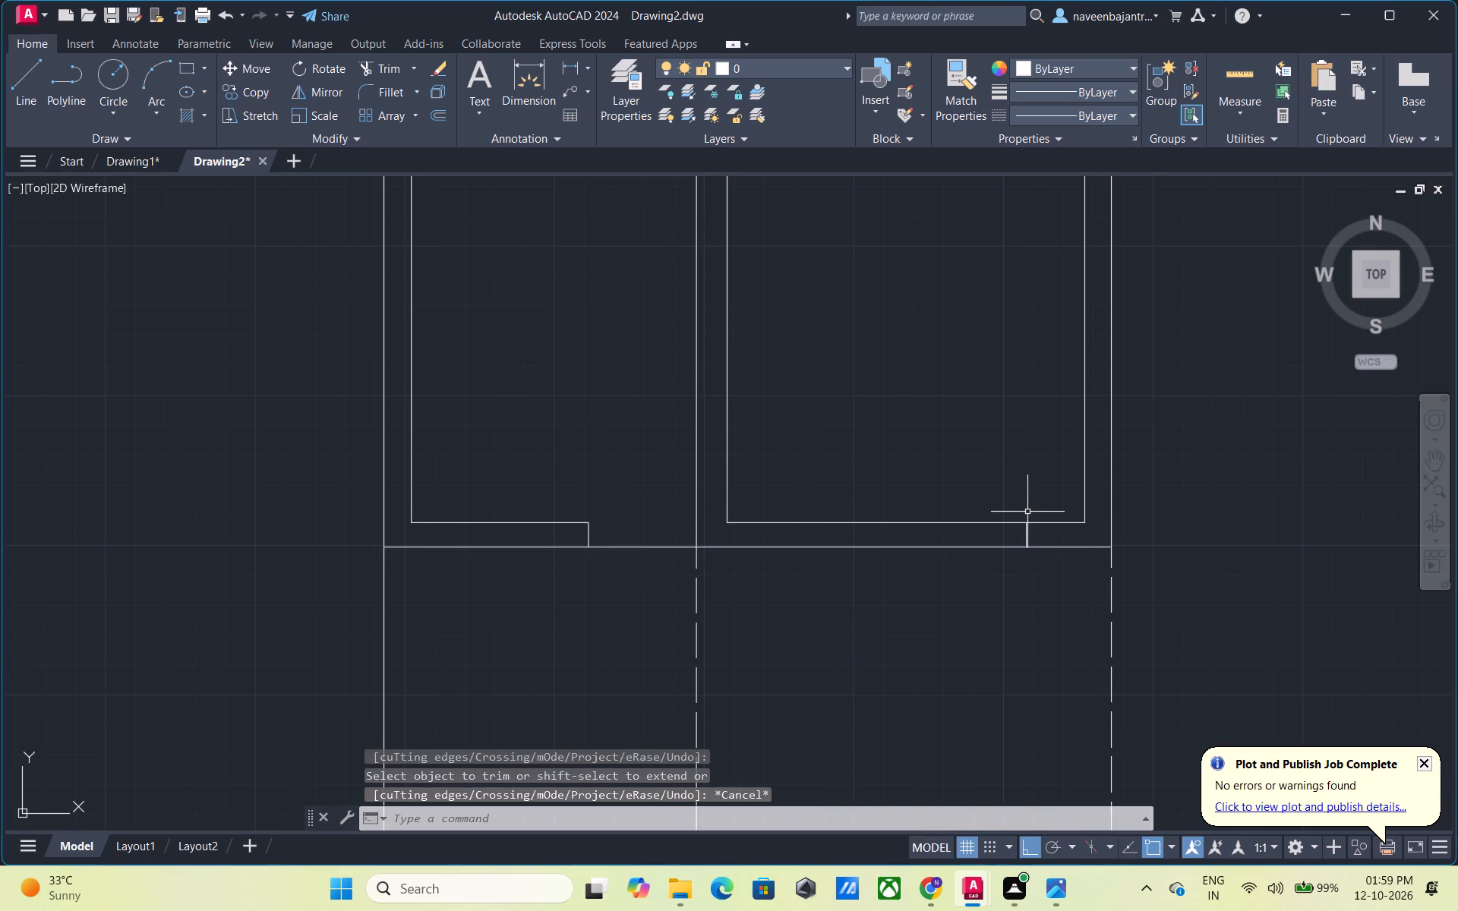
Offset the short vertical line in the wall above the bottom-right bay 4' to the left.
{"action": "type", "text": "O"}
{"action": "key", "text": "space"}
{"action": "key", "text": "space"}
{"action": "left_click", "coordinate": [1027, 532]}
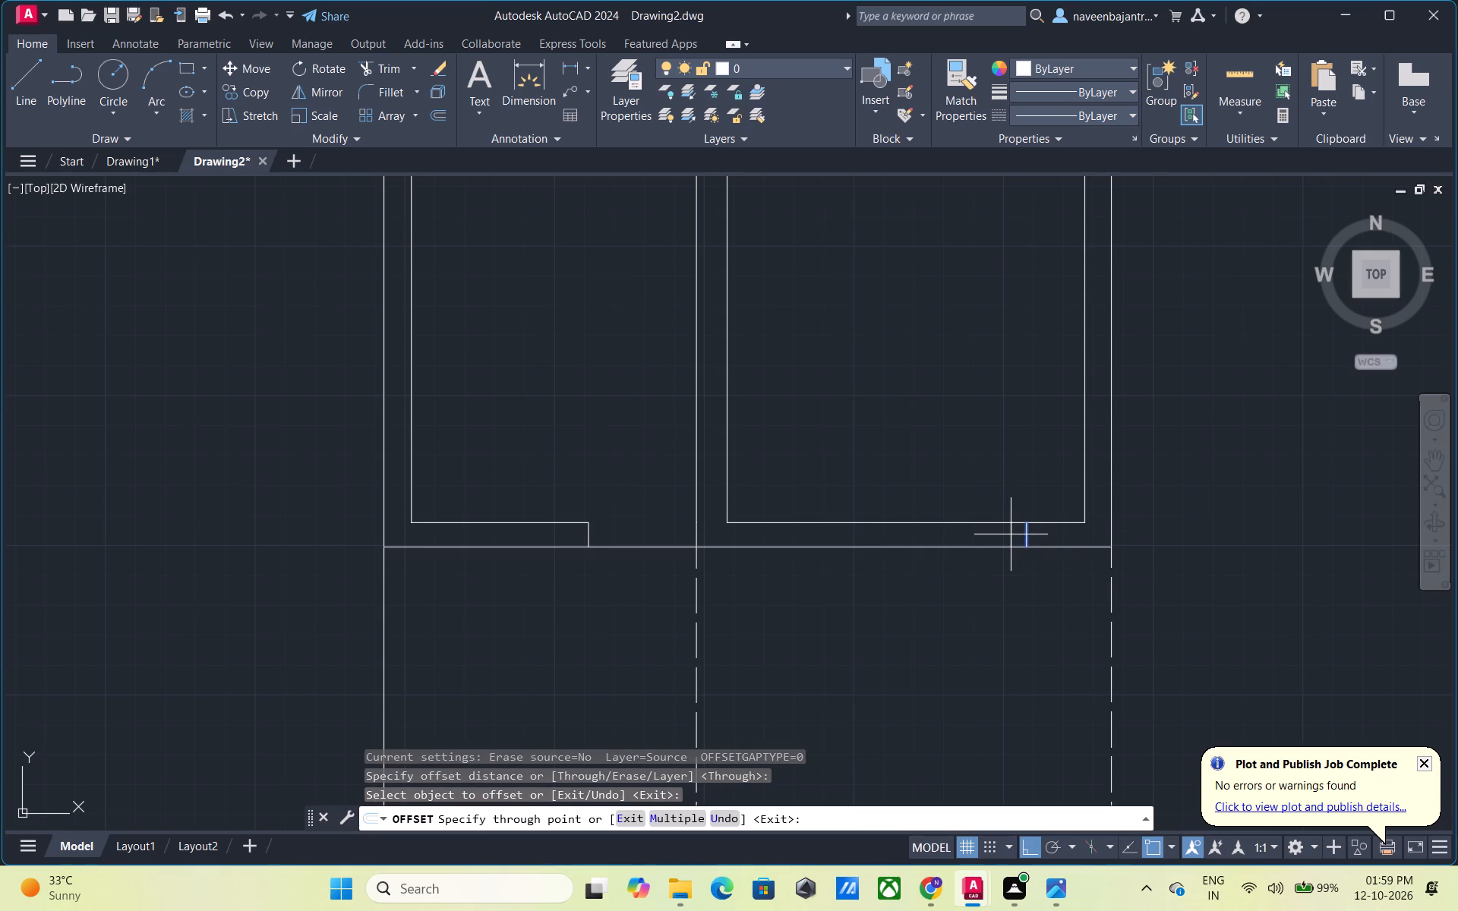
{"action": "type", "text": "4'"}
{"action": "key", "text": "Return"}
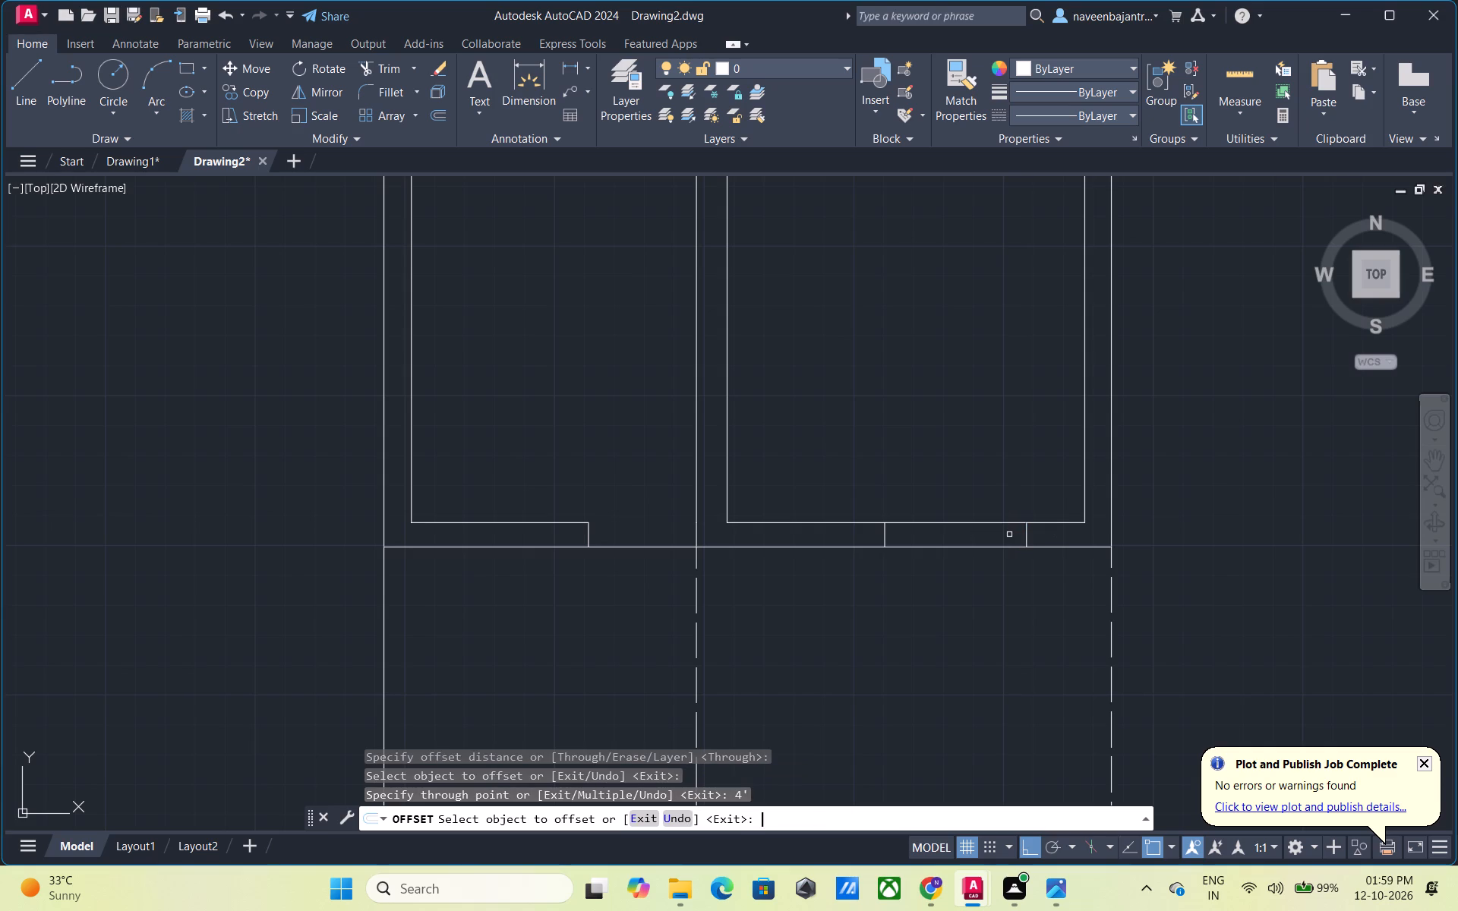
Draw a horizontal line between the midpoints of the two short vertical lines in the wall above the bottom-right bay.
{"action": "key", "text": "Escape"}
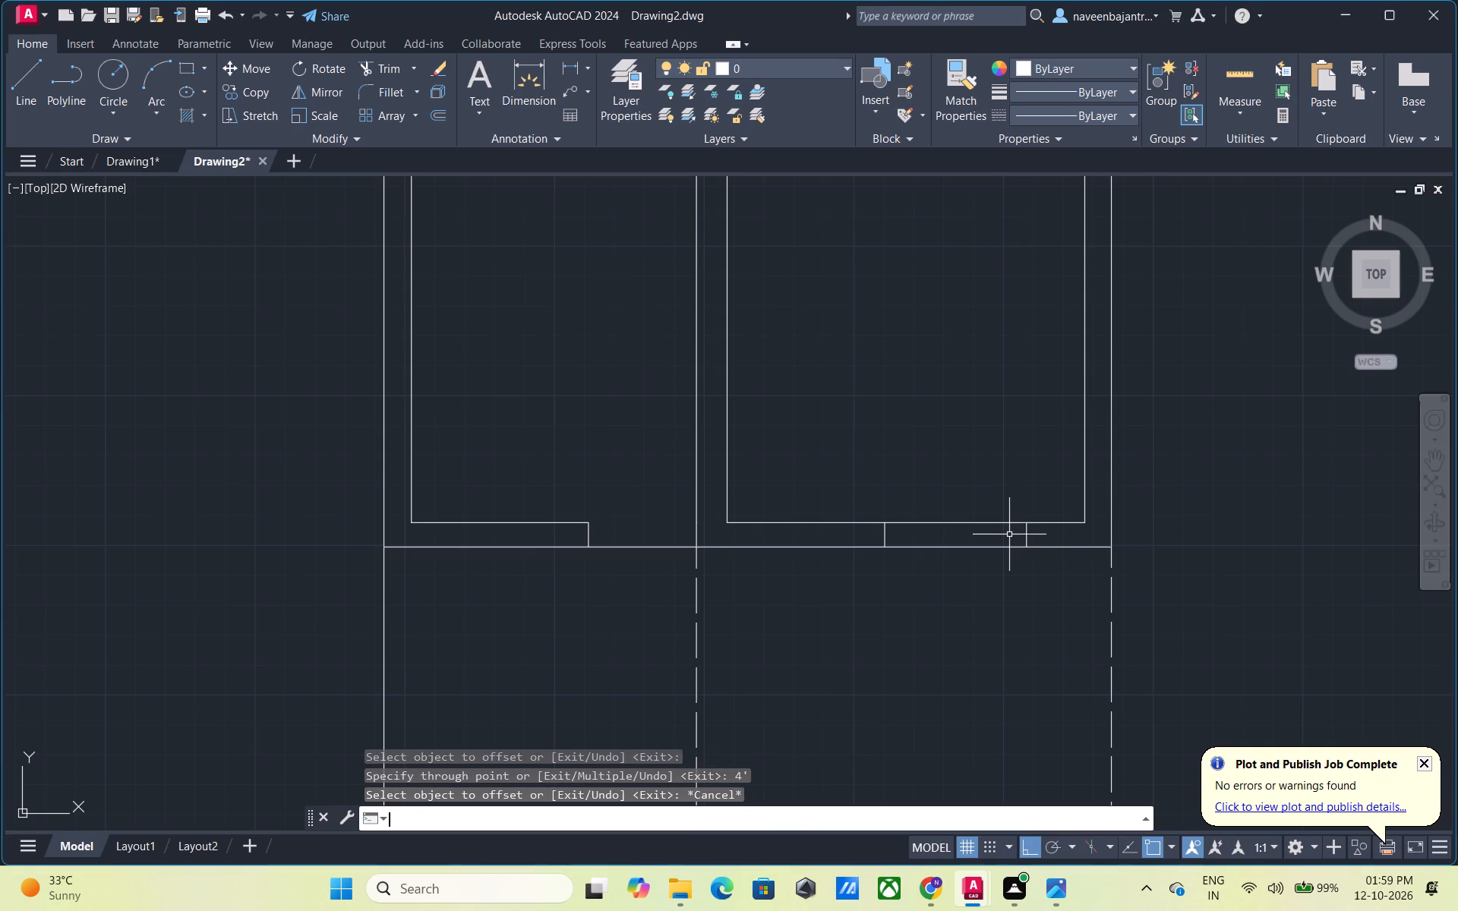
{"action": "type", "text": "L"}
{"action": "key", "text": "space"}
{"action": "scroll", "coordinate": [1009, 534], "scroll_direction": "up", "scroll_amount": 2}
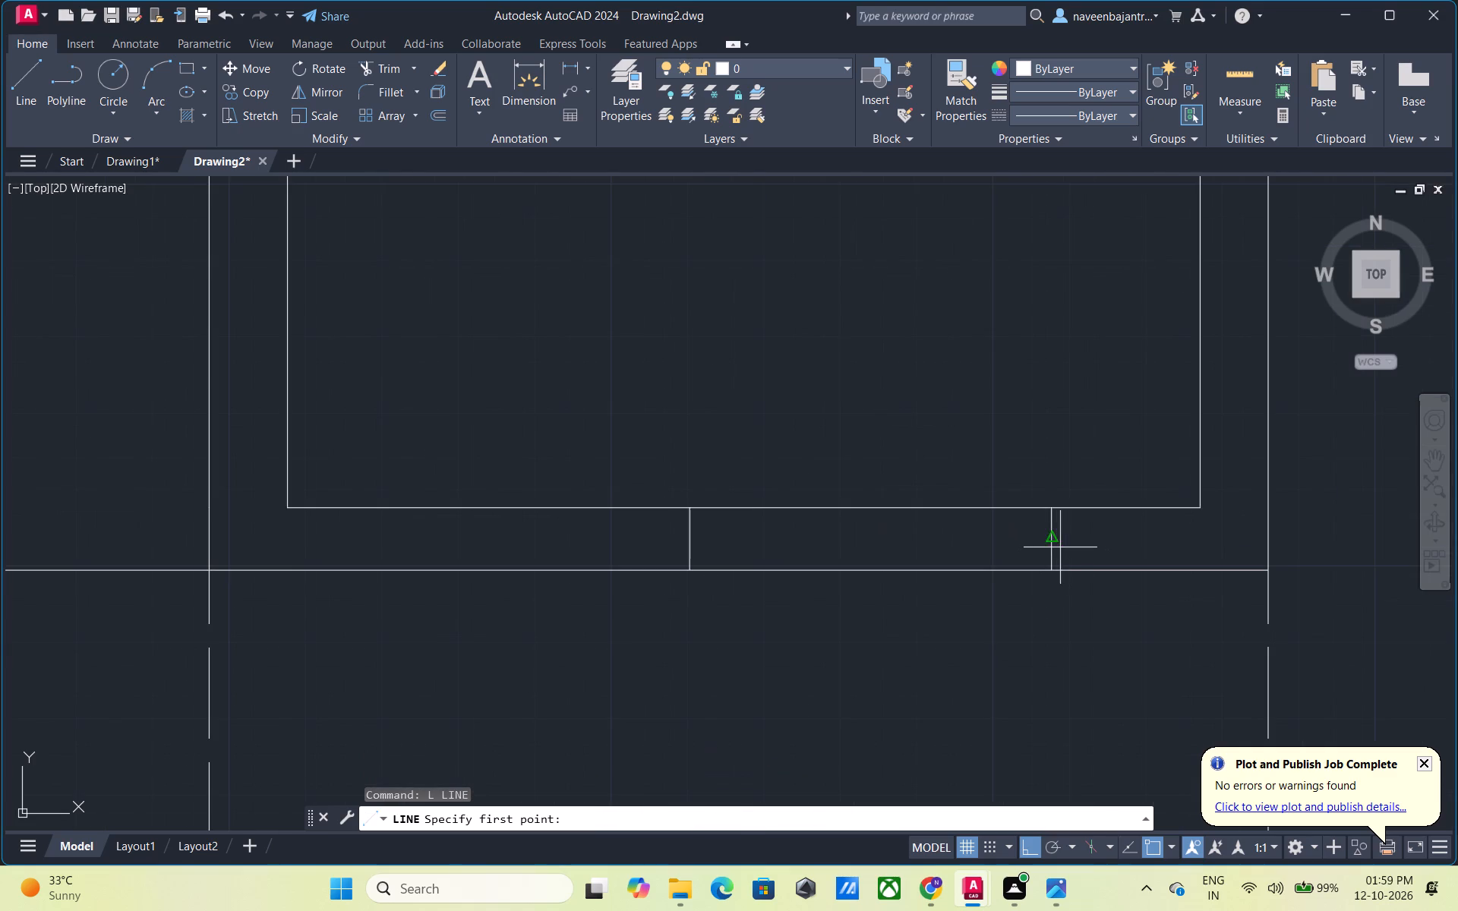
{"action": "left_click", "coordinate": [1054, 539]}
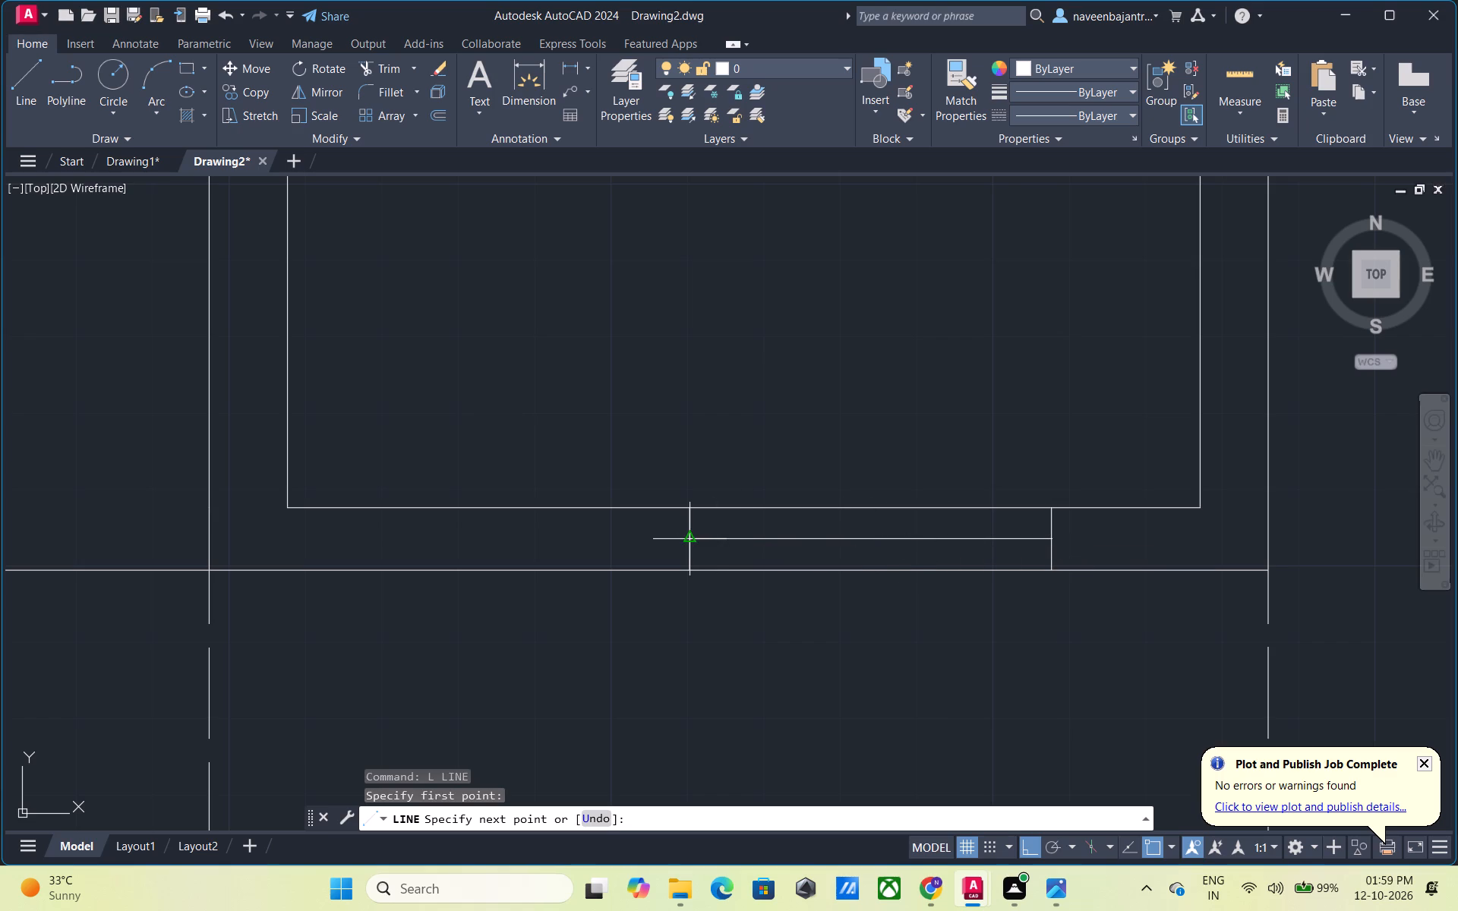
{"action": "left_click", "coordinate": [693, 544]}
{"action": "key", "text": "Escape"}
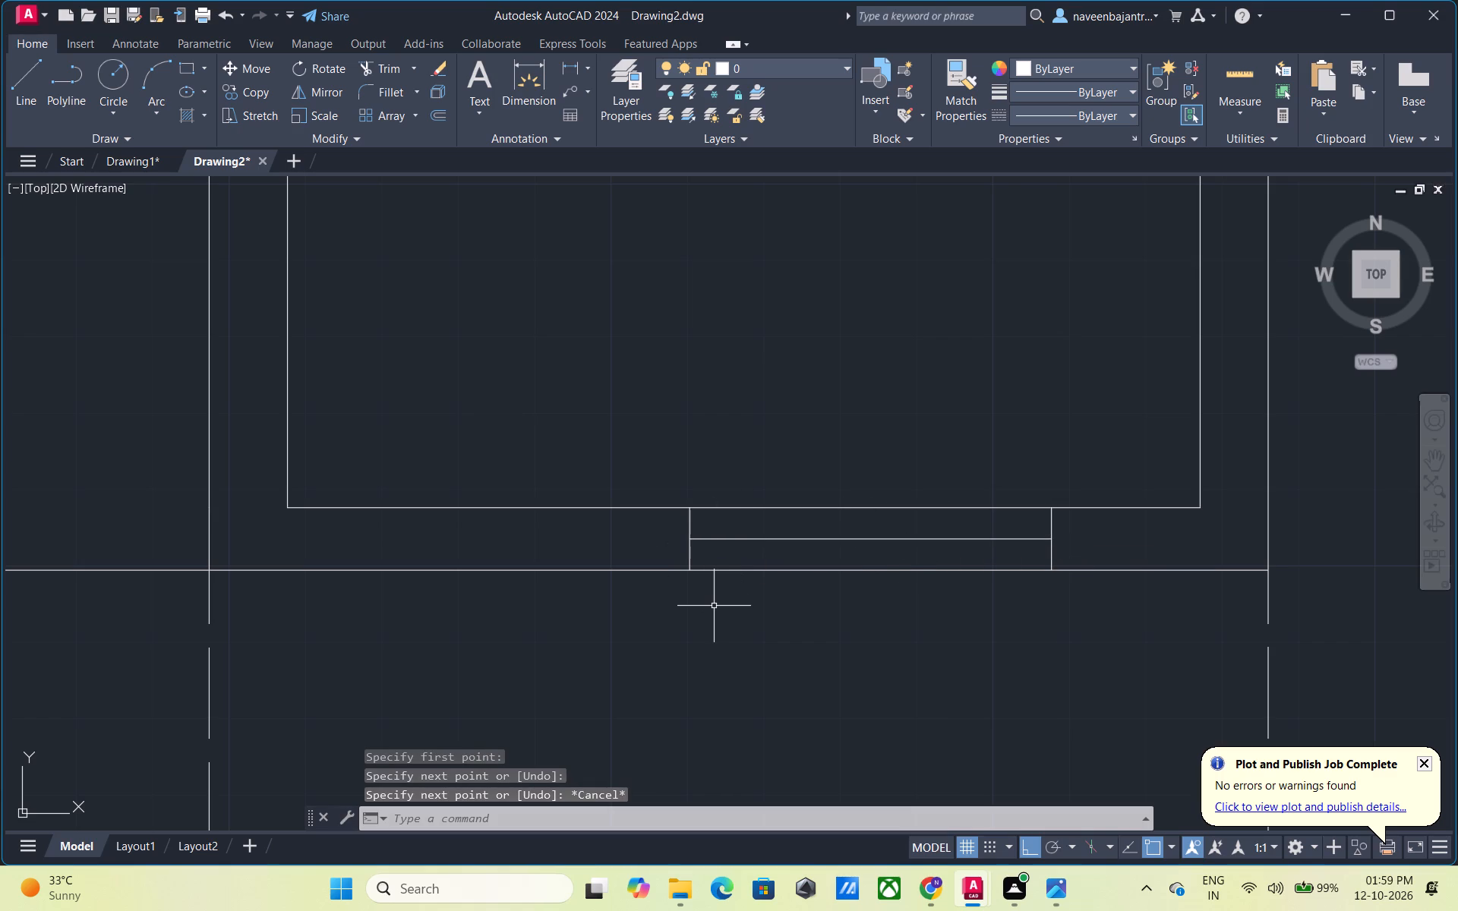
Offset both end lines of the window opening above the bottom-right bay 10" inward.
{"action": "type", "text": "O"}
{"action": "key", "text": "space"}
{"action": "key", "text": "space"}
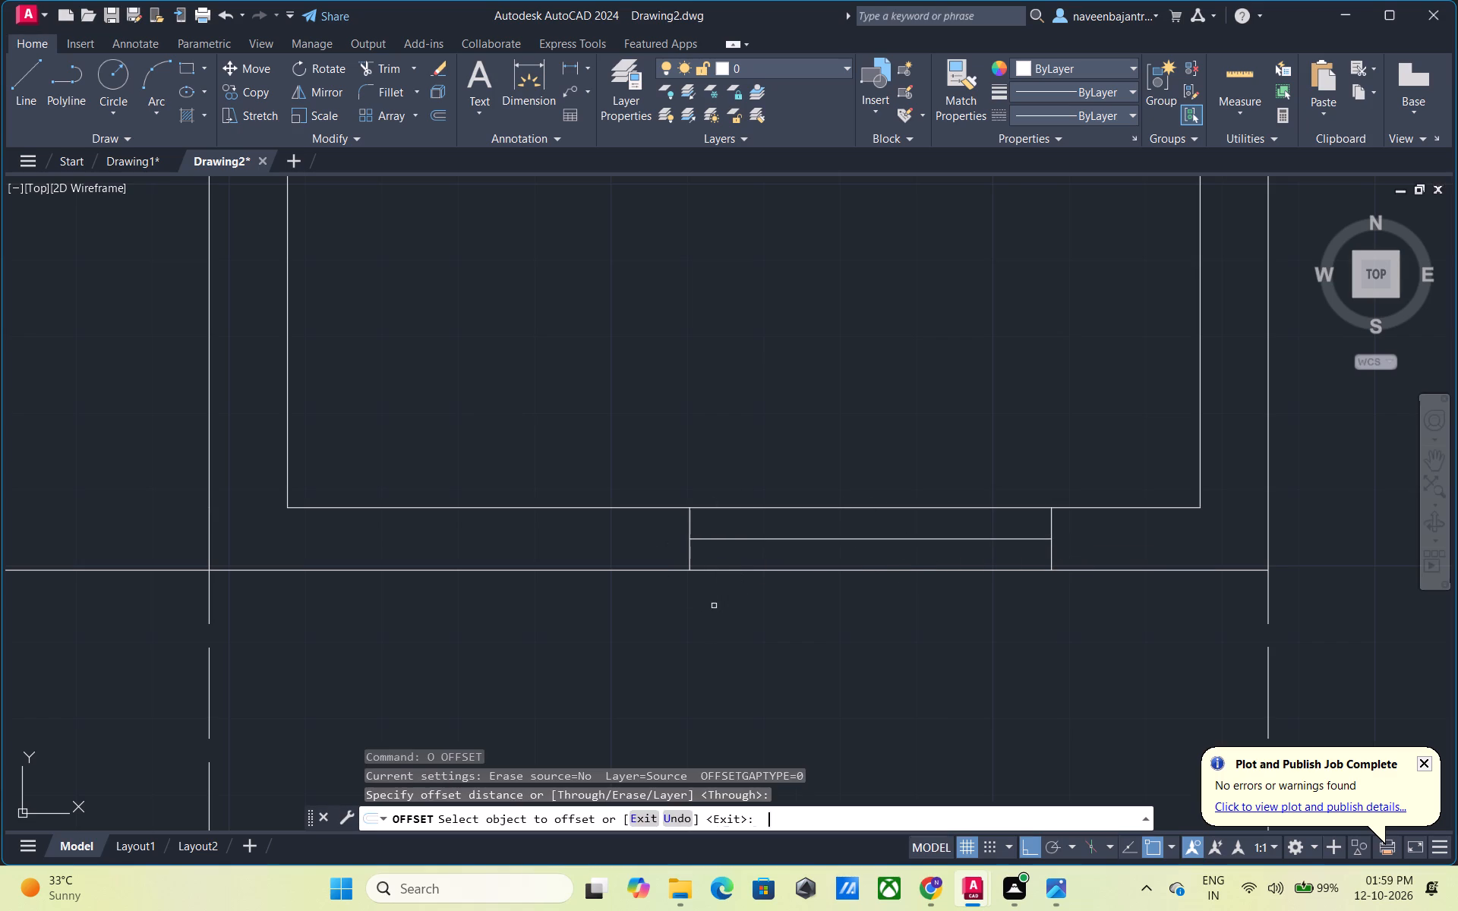
{"action": "left_click", "coordinate": [692, 556]}
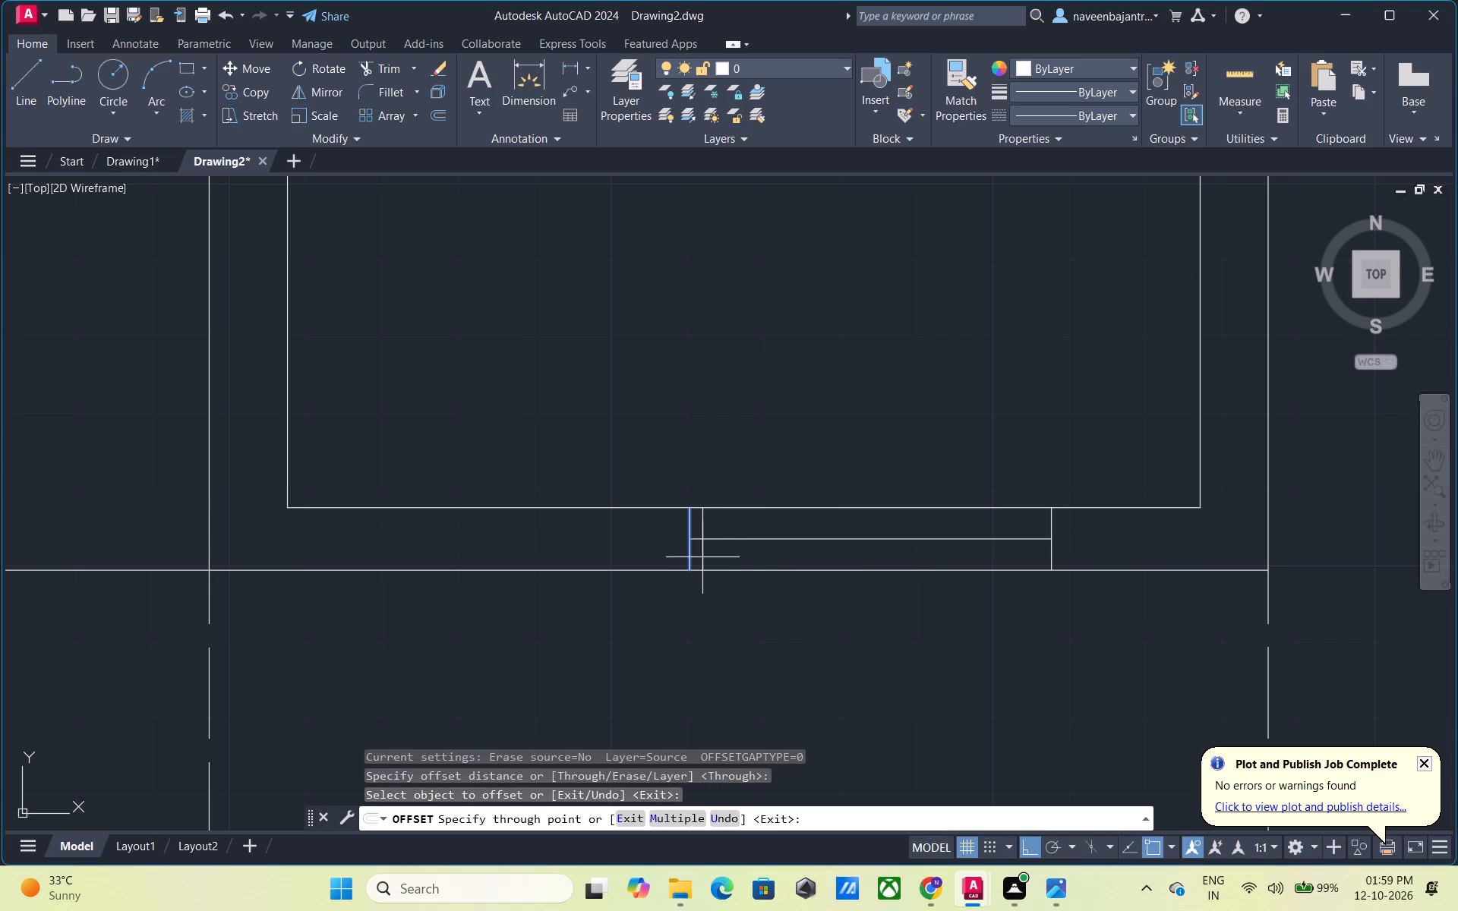
{"action": "type", "text": "10\""}
{"action": "key", "text": "Return"}
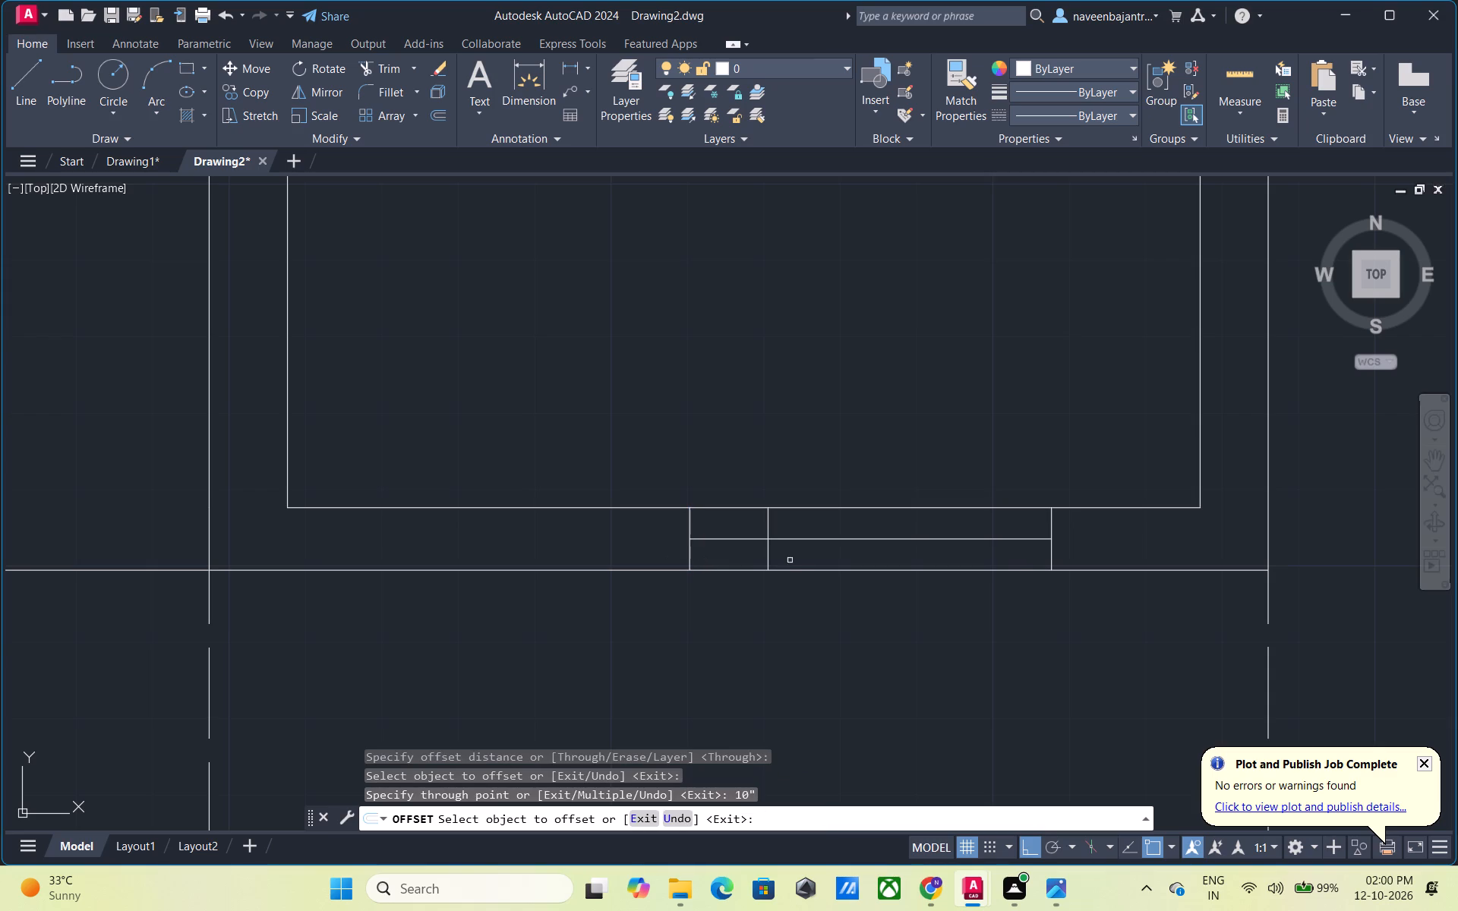
{"action": "left_click", "coordinate": [1051, 554]}
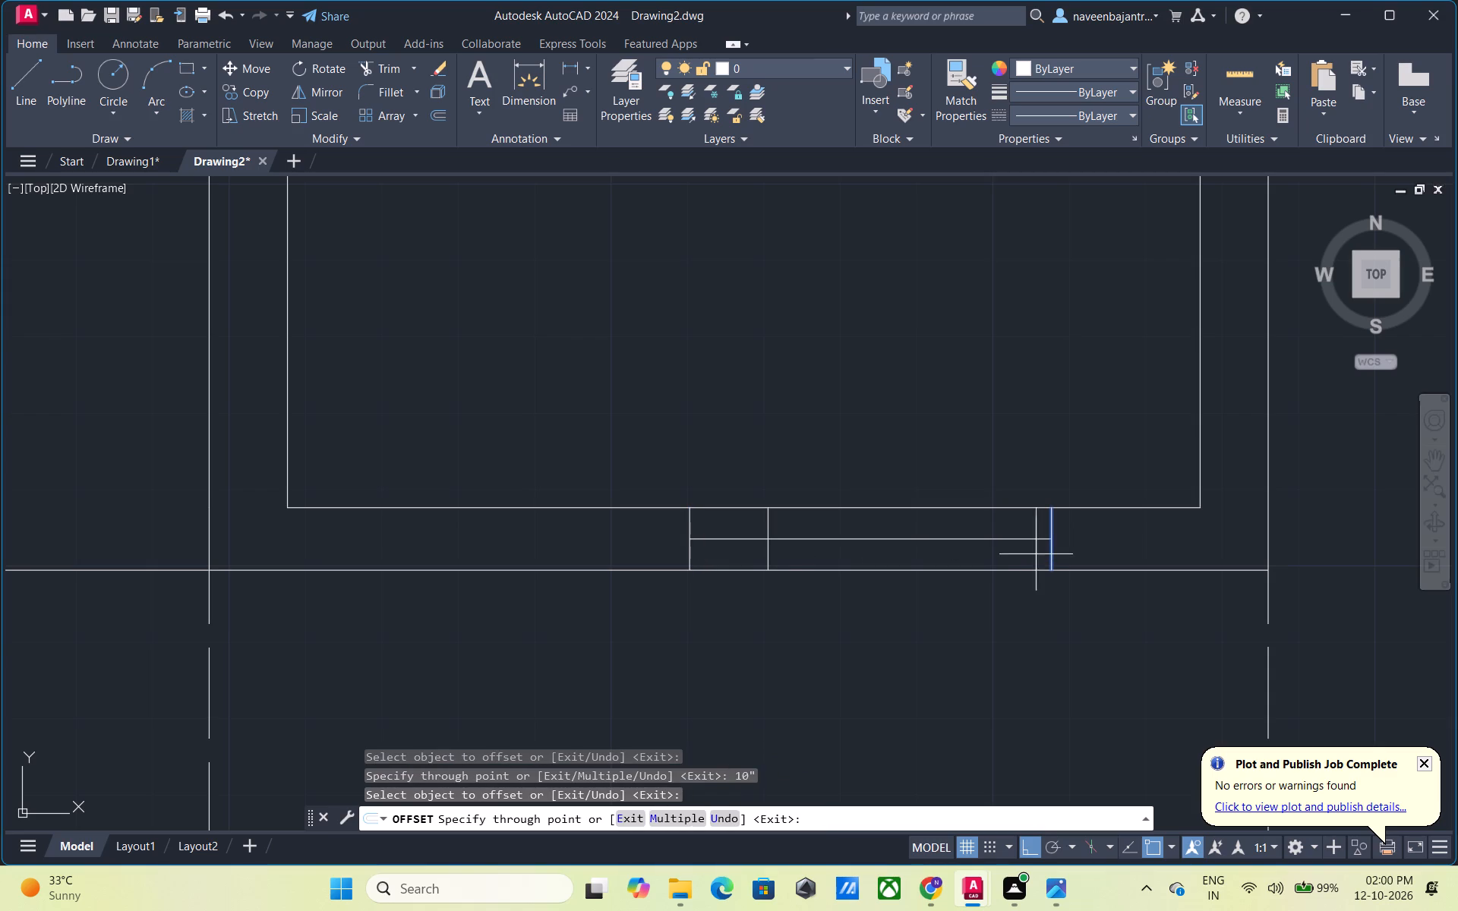
{"action": "key", "text": "1"}
{"action": "key", "text": "0"}
{"action": "key", "text": "shift+quotedbl"}
{"action": "key", "text": "Return"}
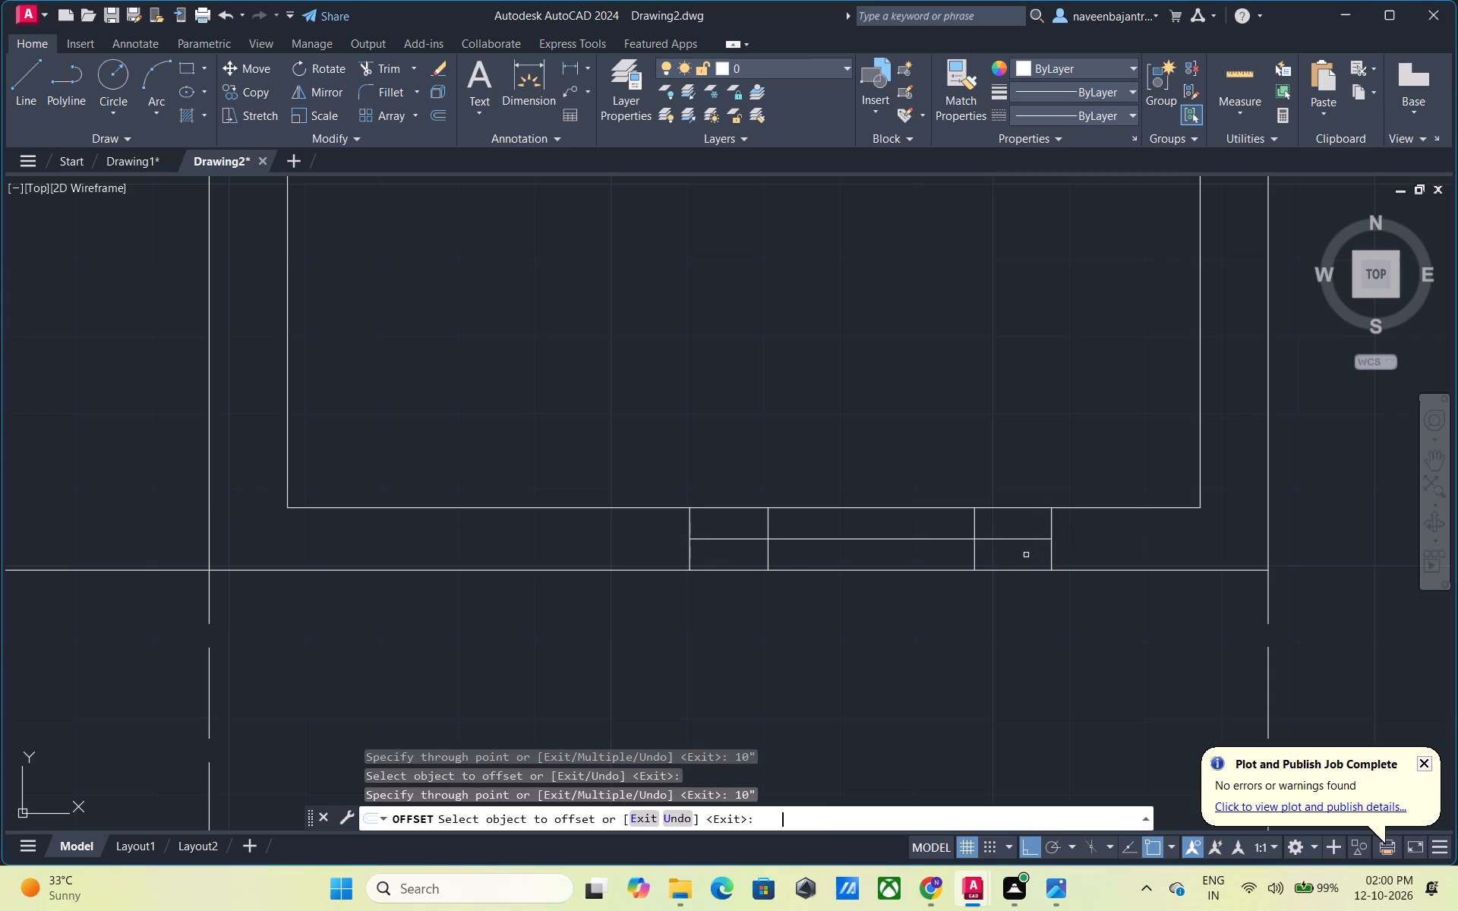
{"action": "key", "text": "Escape"}
{"action": "scroll", "coordinate": [1030, 630], "scroll_direction": "down", "scroll_amount": 4}
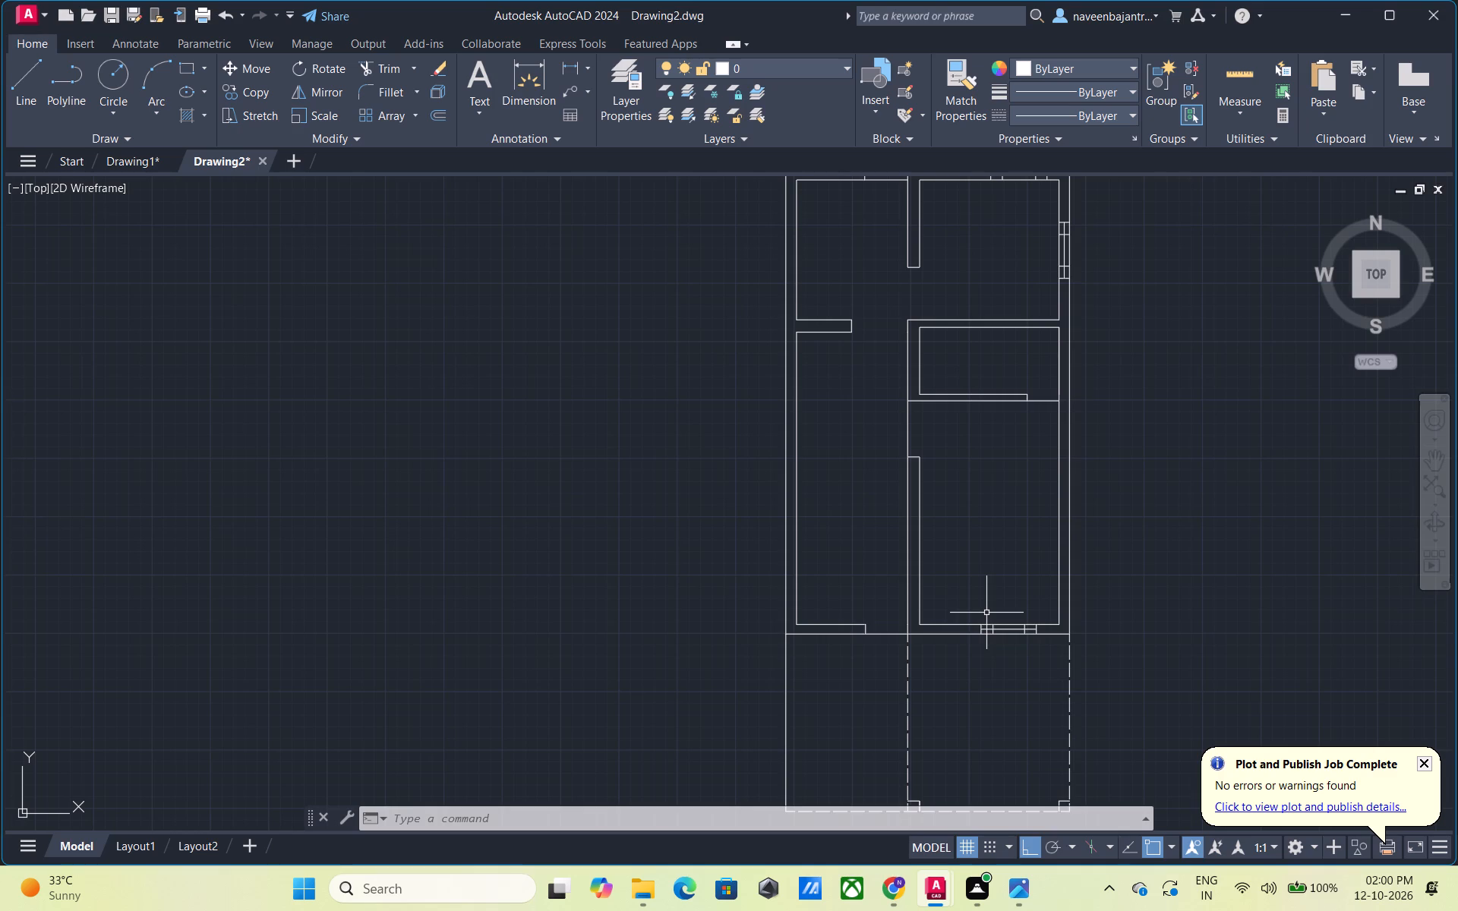
{"action": "left_click", "coordinate": [986, 613]}
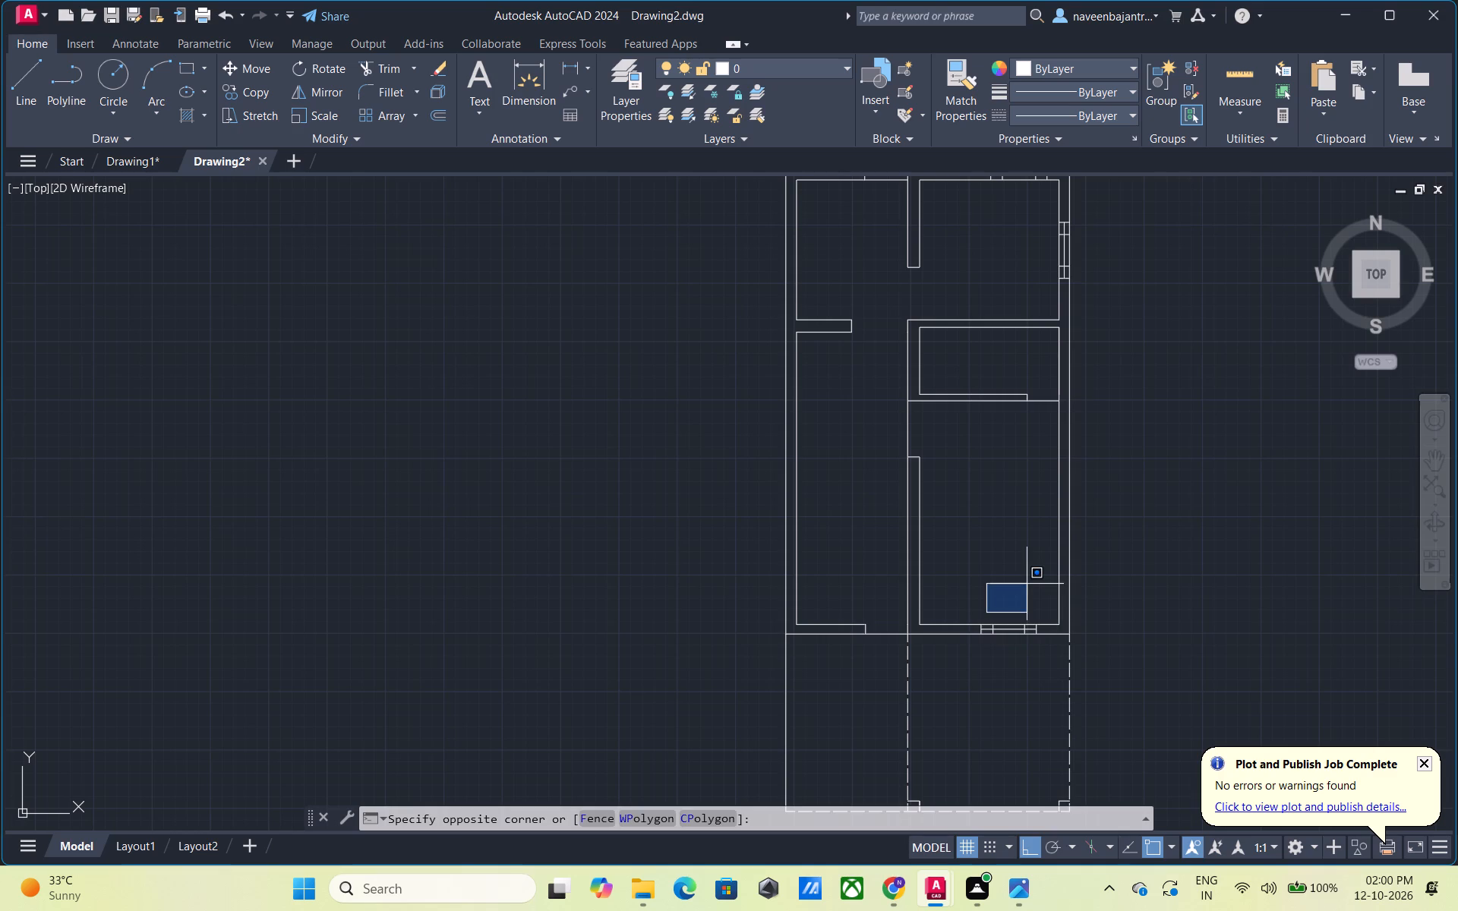
{"action": "key", "text": "Escape"}
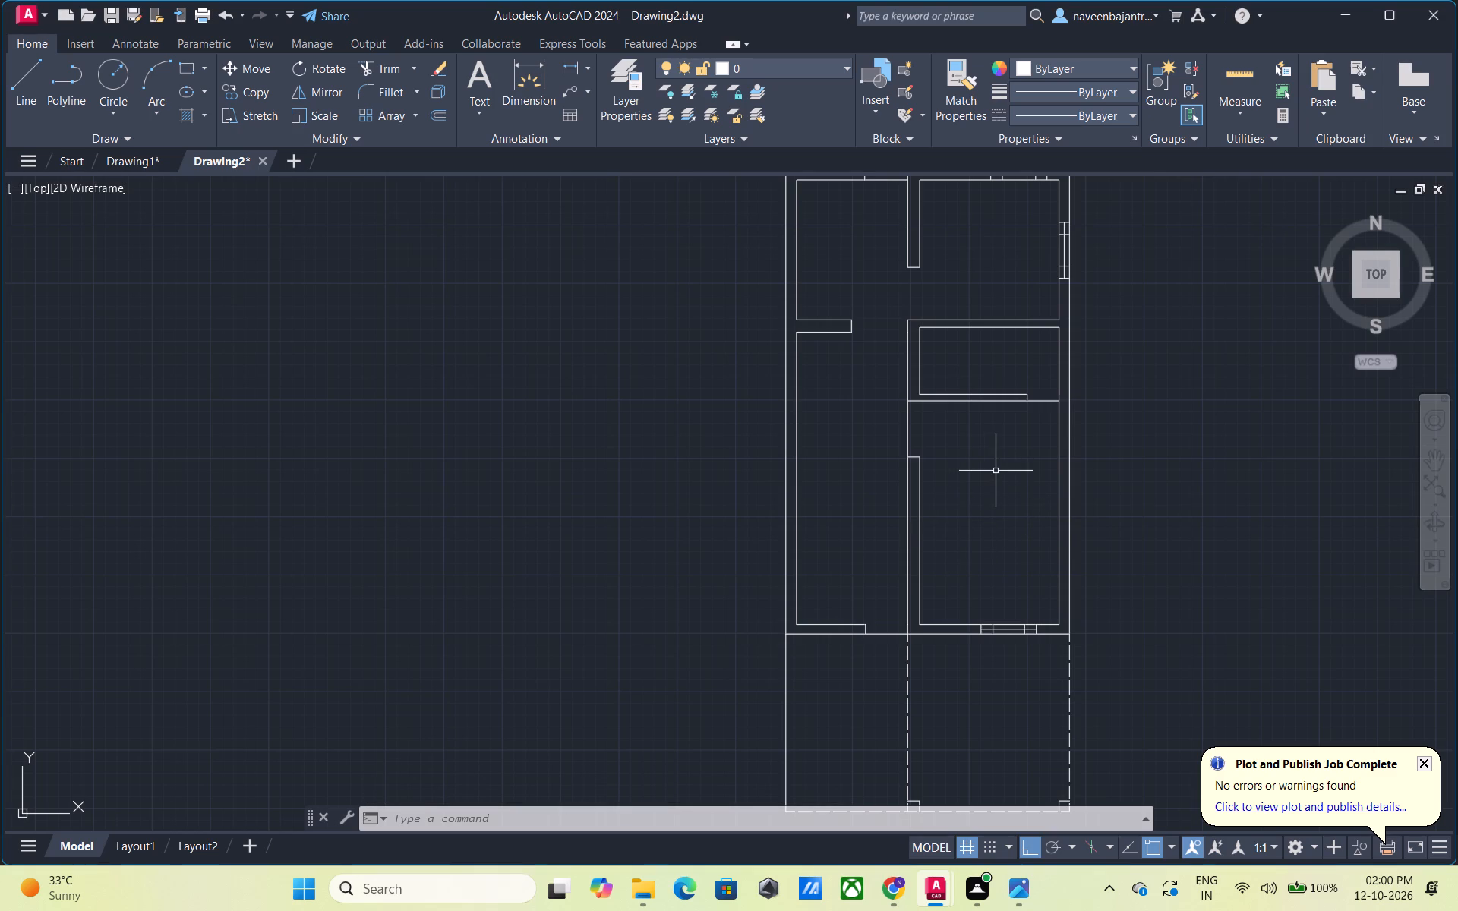
{"action": "key", "text": "Escape"}
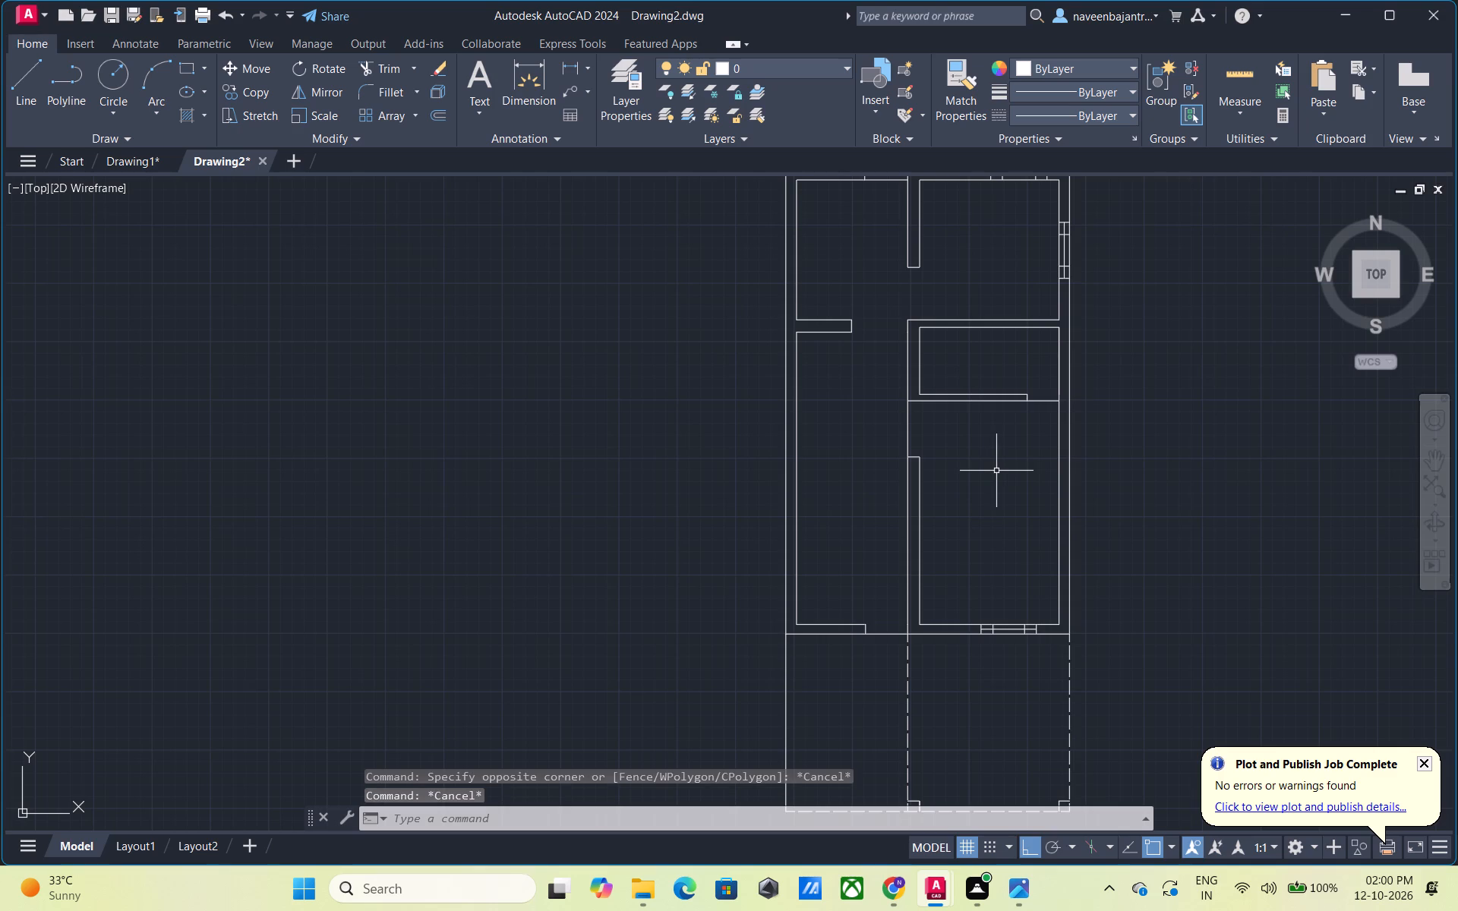
Delete the dashed line running along the whole bottom edge of the plan.
{"action": "scroll", "coordinate": [996, 471], "scroll_direction": "down", "scroll_amount": 2}
{"action": "middle_click_drag", "start_coordinate": [996, 471], "coordinate": [608, 459]}
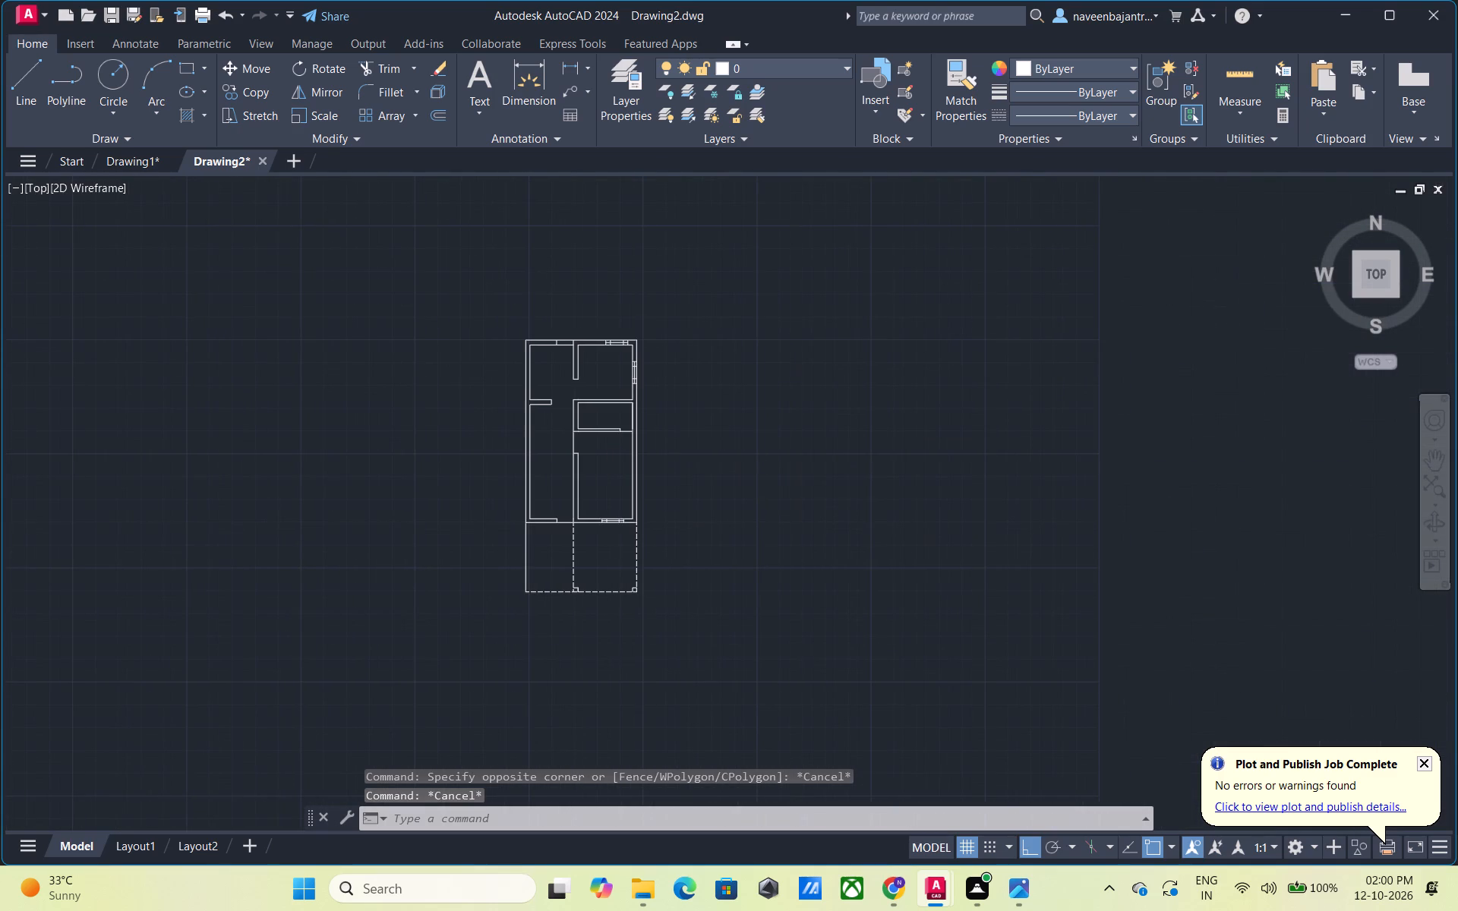
{"action": "middle_click_drag", "start_coordinate": [601, 503], "coordinate": [649, 476]}
{"action": "scroll", "coordinate": [647, 495], "scroll_direction": "up", "scroll_amount": 3}
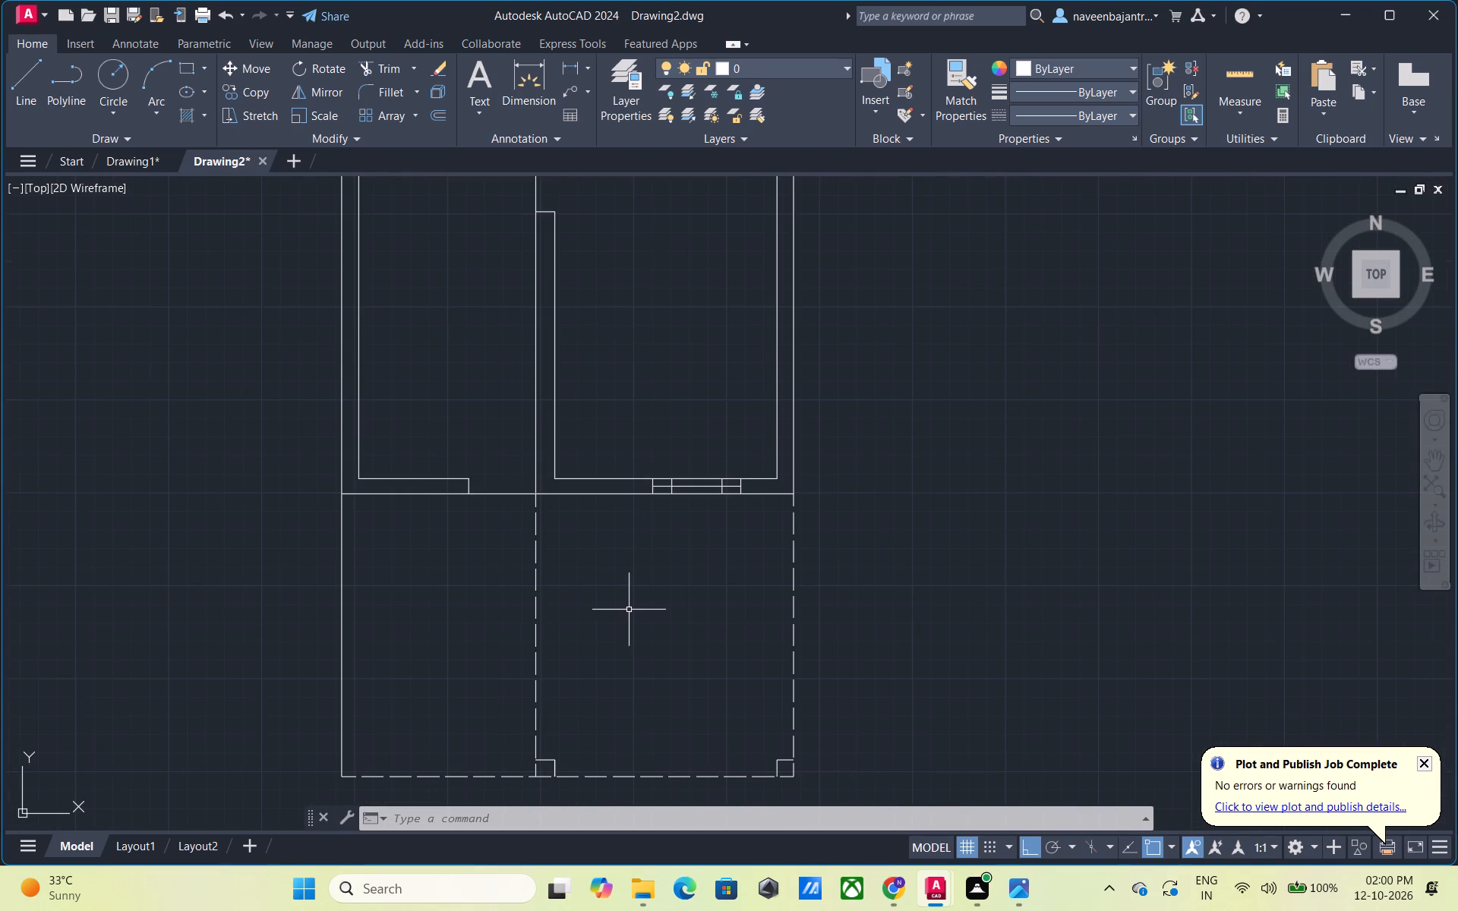
{"action": "middle_click_drag", "start_coordinate": [630, 619], "coordinate": [724, 490]}
{"action": "key", "text": "Escape"}
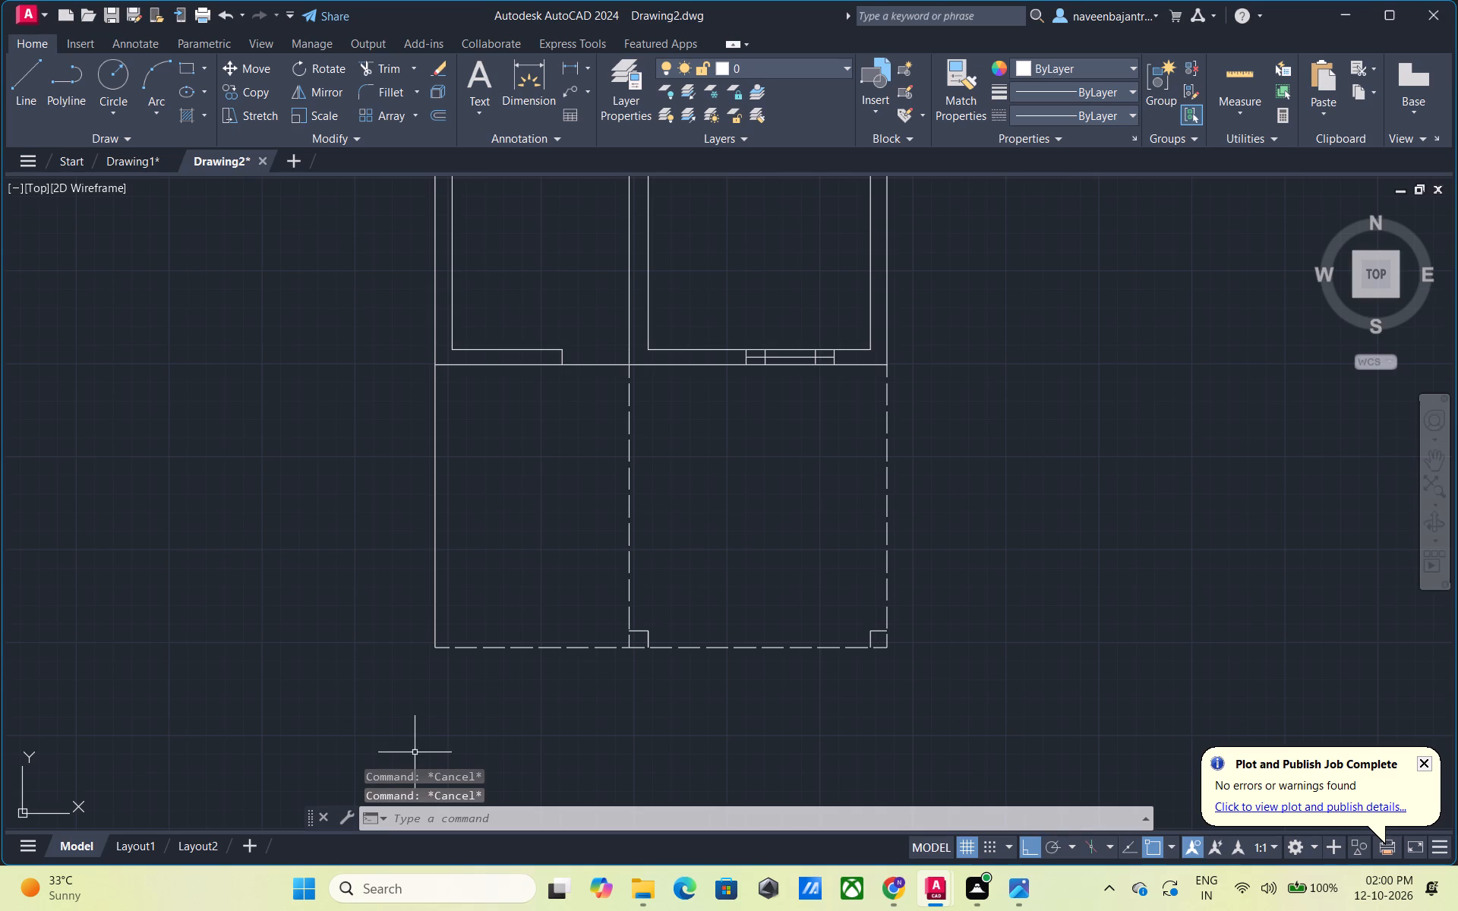
{"action": "left_click", "coordinate": [522, 648]}
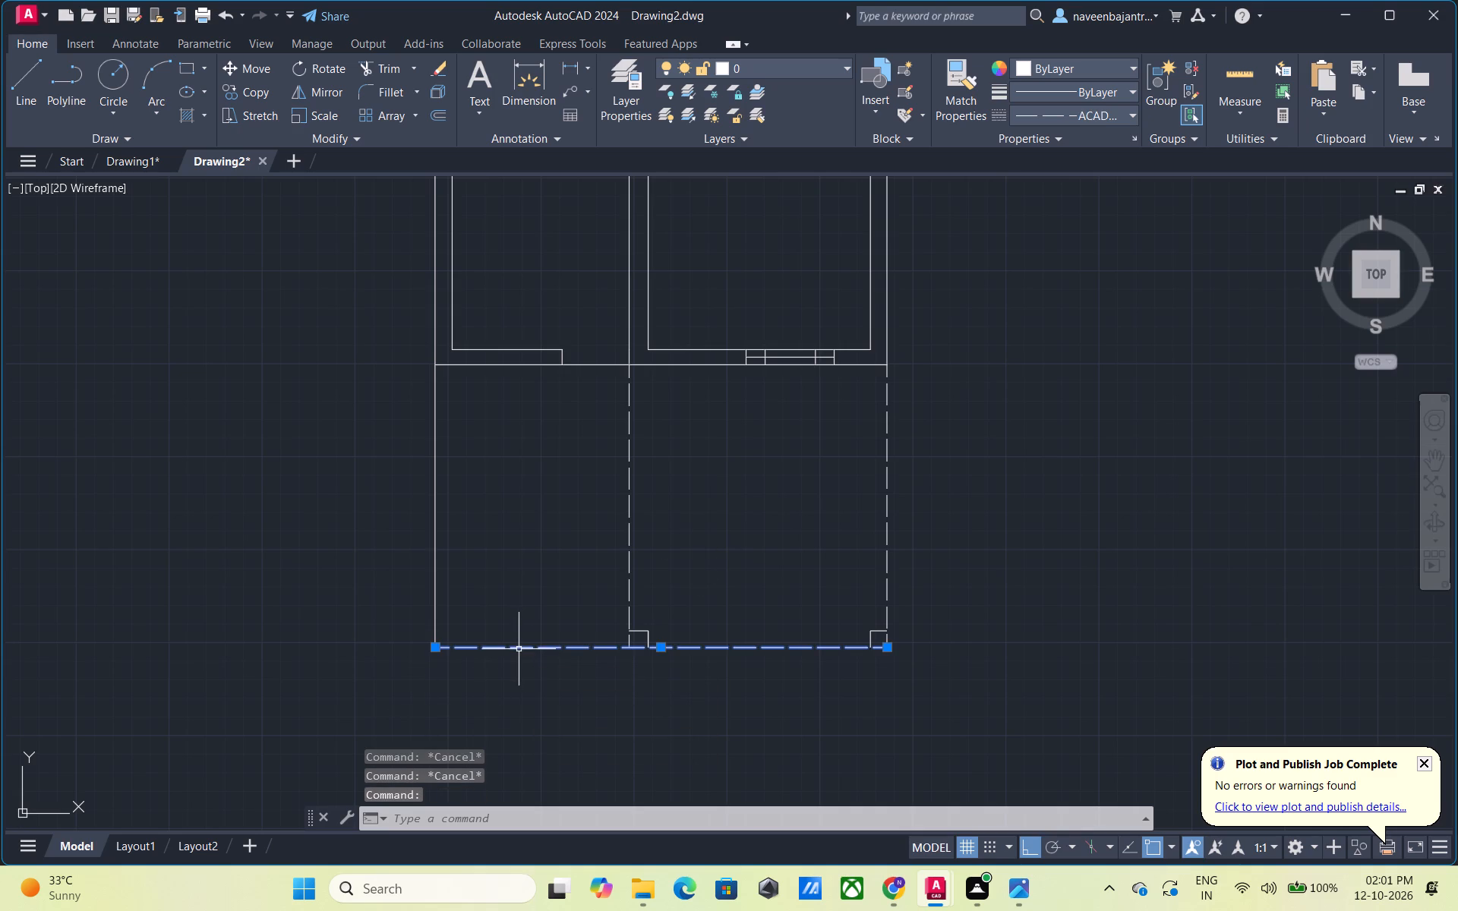
{"action": "key", "text": "Delete"}
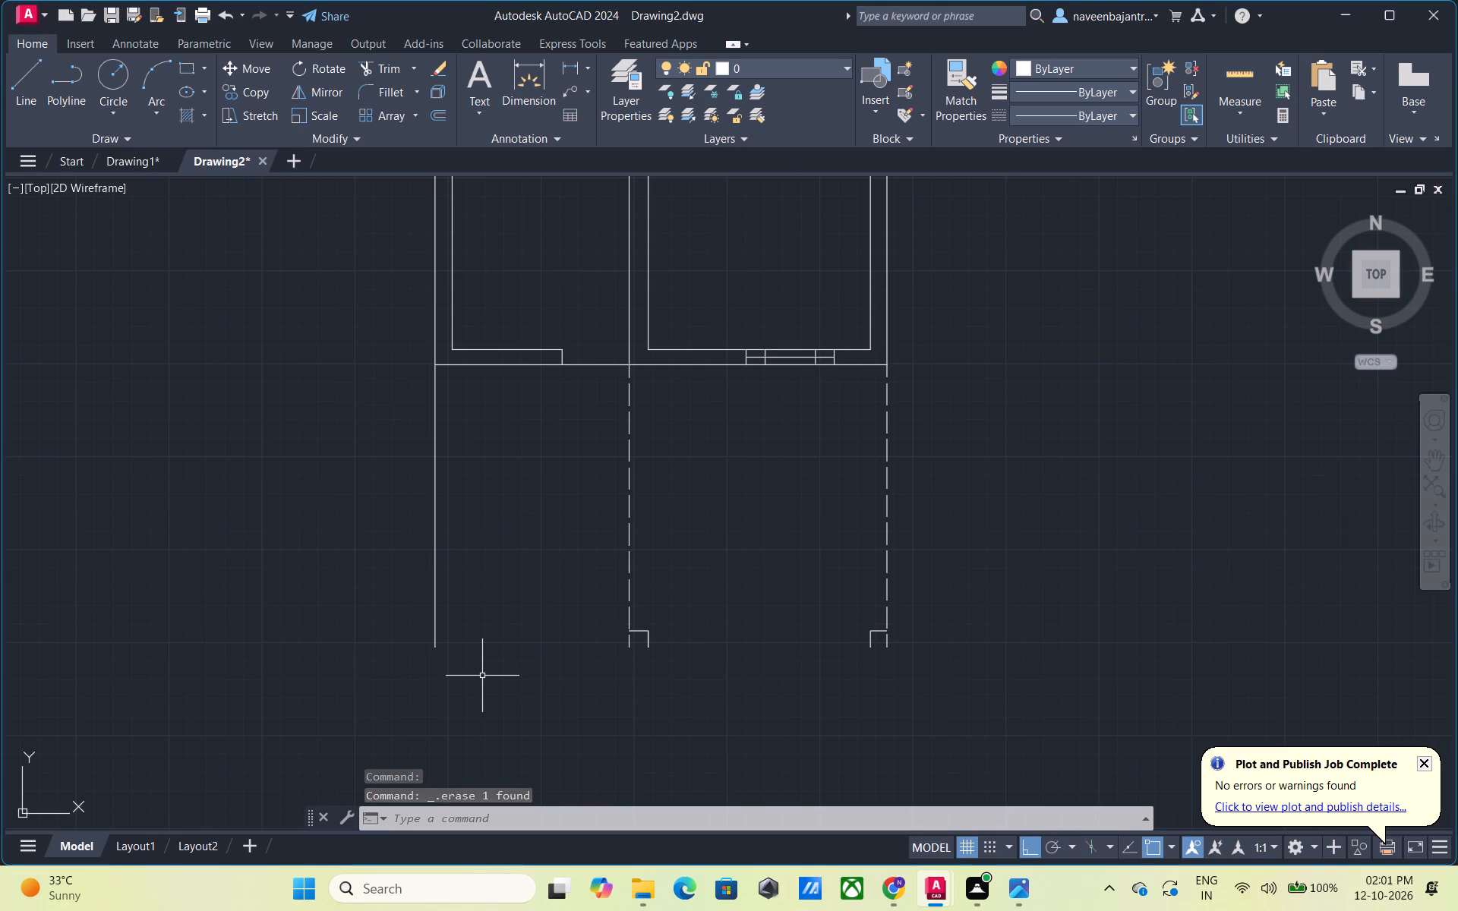
Draw a solid horizontal line from the plan's bottom-left corner to the bottom-right corner of the bay's left pillar.
{"action": "key", "text": "Escape"}
{"action": "type", "text": "L"}
{"action": "key", "text": "space"}
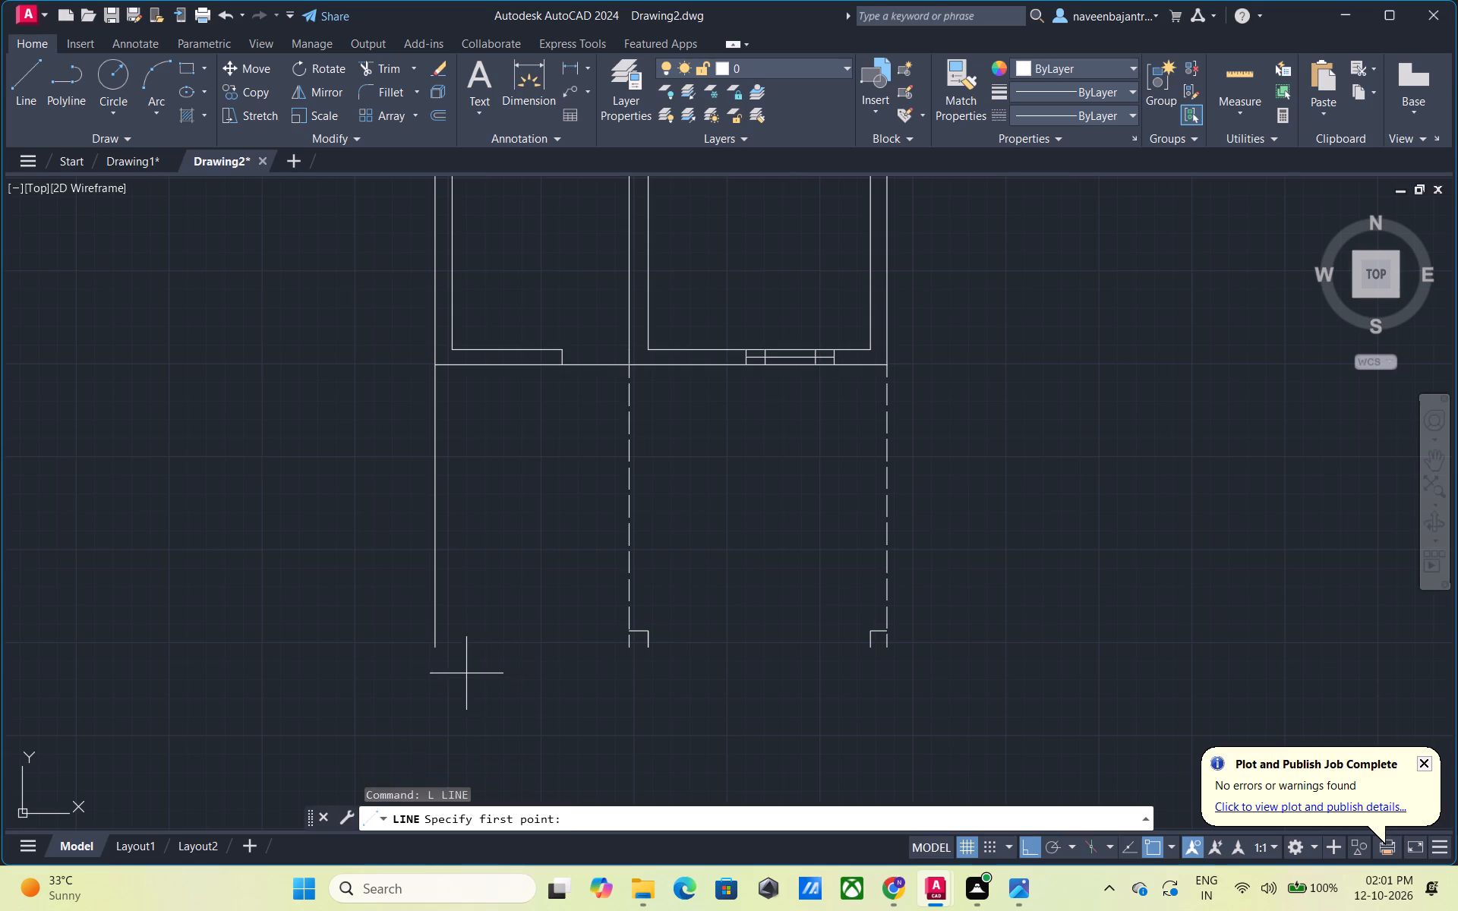
{"action": "left_click", "coordinate": [439, 649]}
{"action": "scroll", "coordinate": [612, 658], "scroll_direction": "up", "scroll_amount": 1}
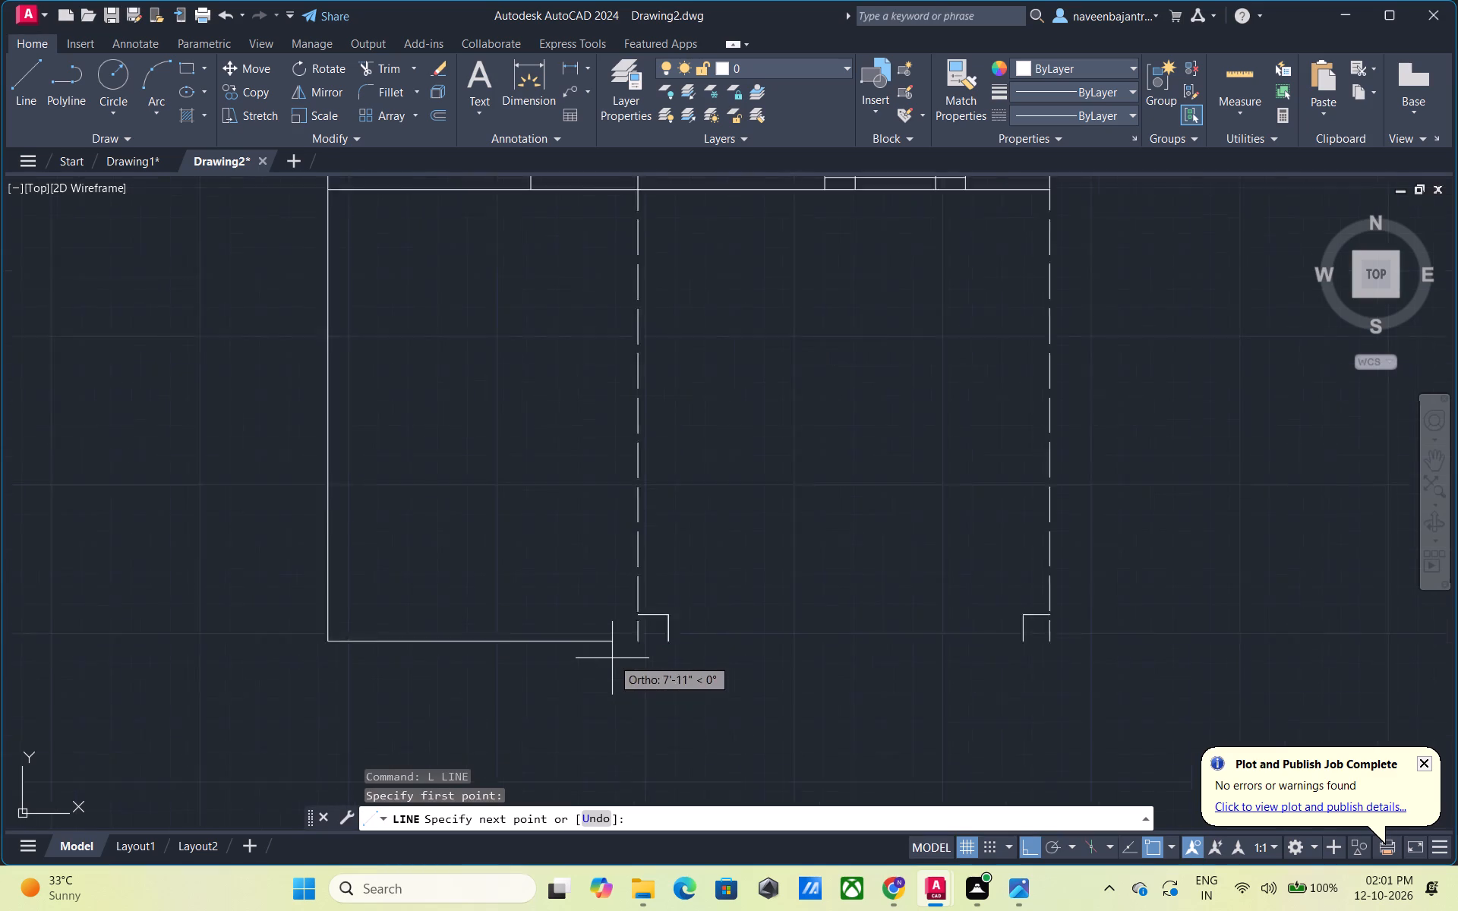
{"action": "scroll", "coordinate": [612, 658], "scroll_direction": "up", "scroll_amount": 1}
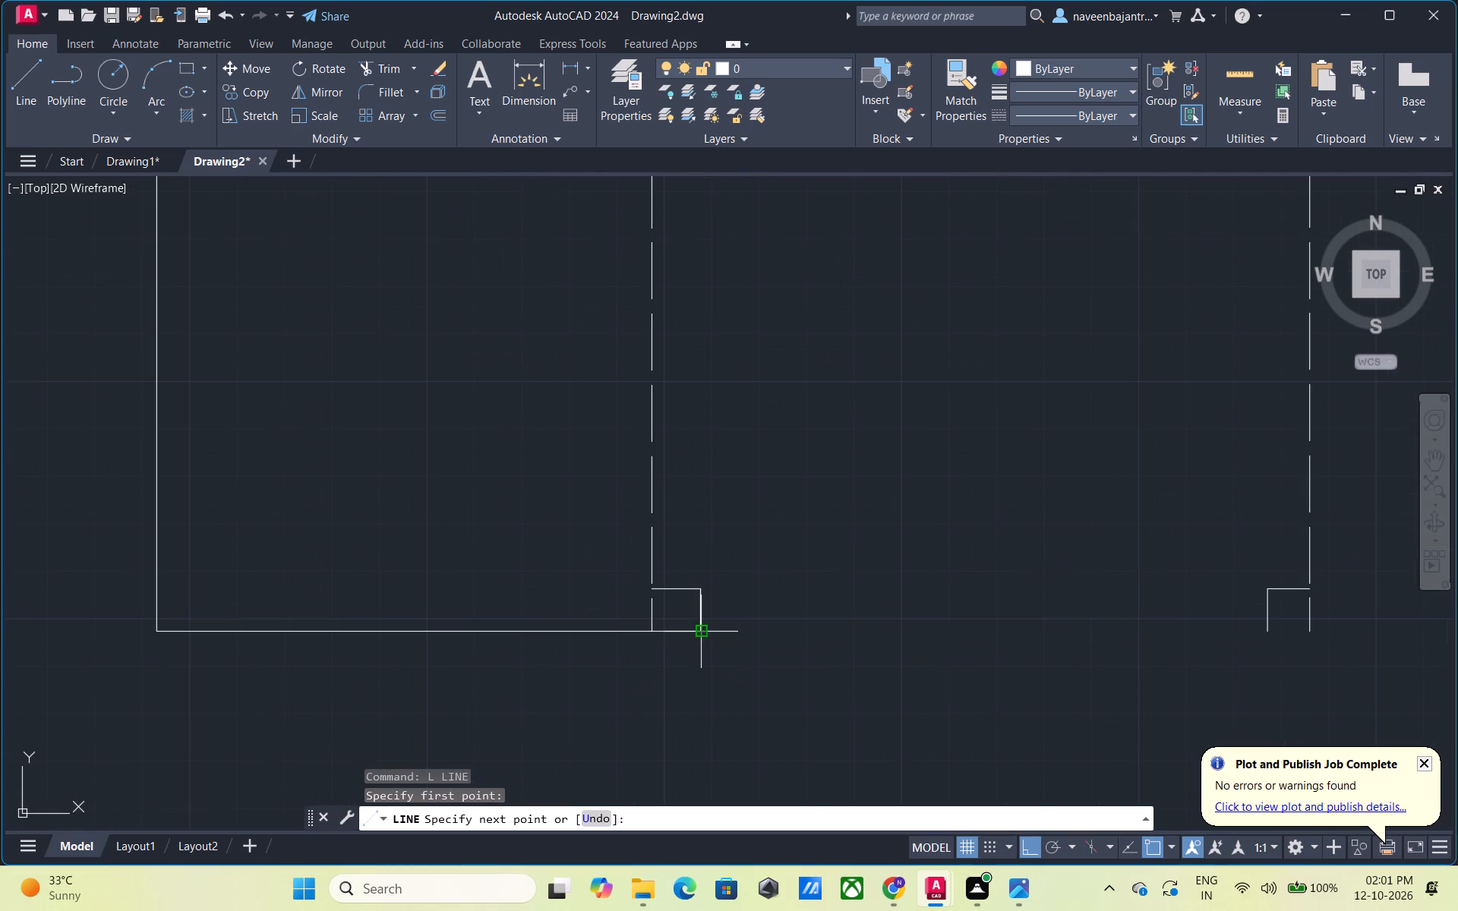
{"action": "left_click", "coordinate": [702, 631]}
{"action": "key", "text": "Escape"}
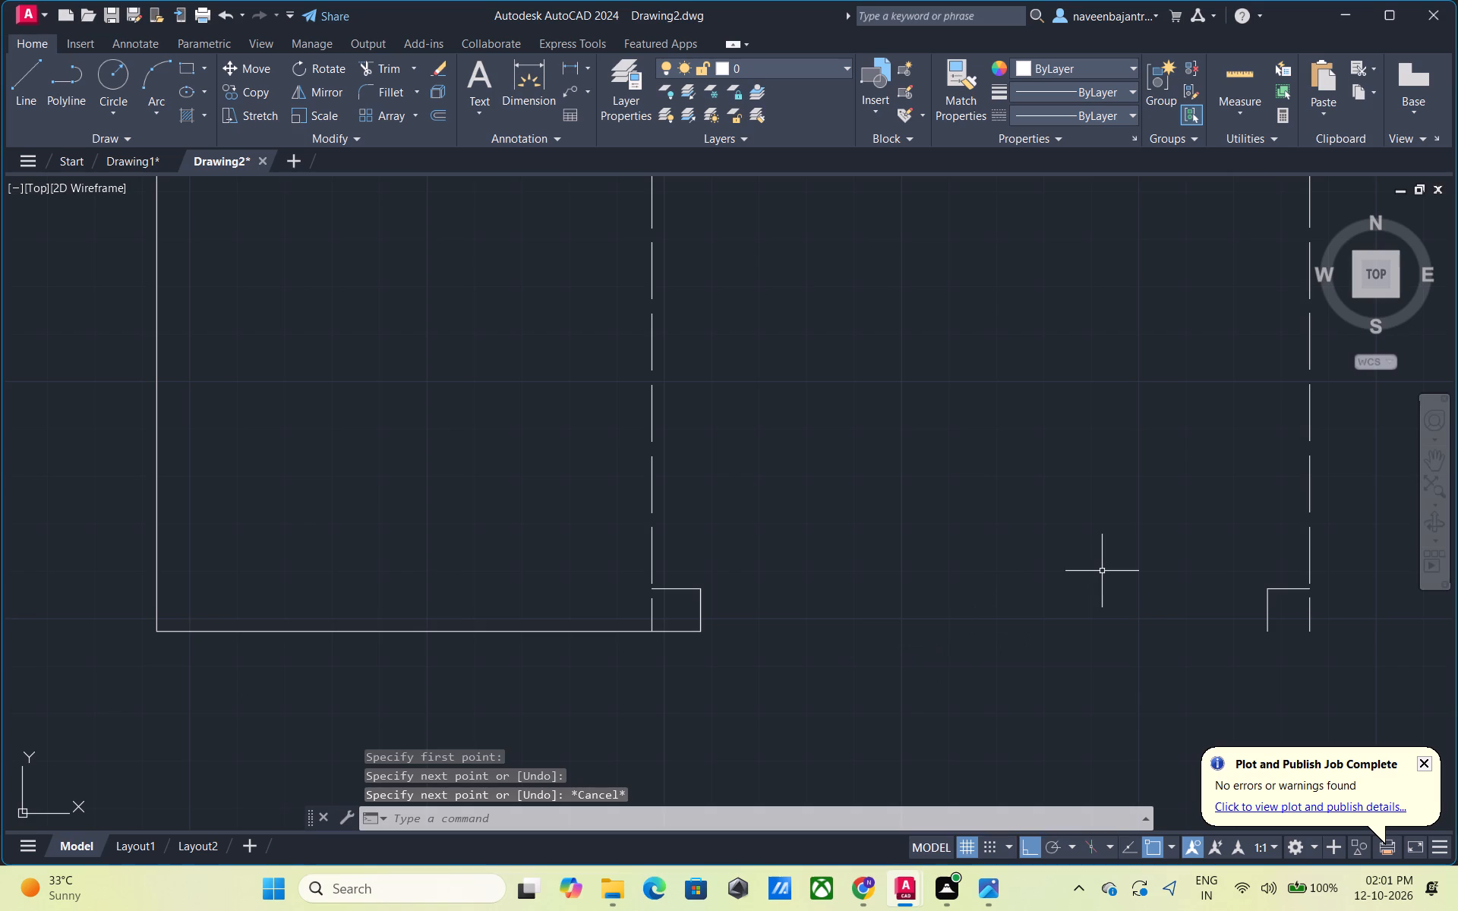
Draw a horizontal line from the left pillar's bottom-right corner to the plan's bottom-right corner.
{"action": "type", "text": "L"}
{"action": "key", "text": "space"}
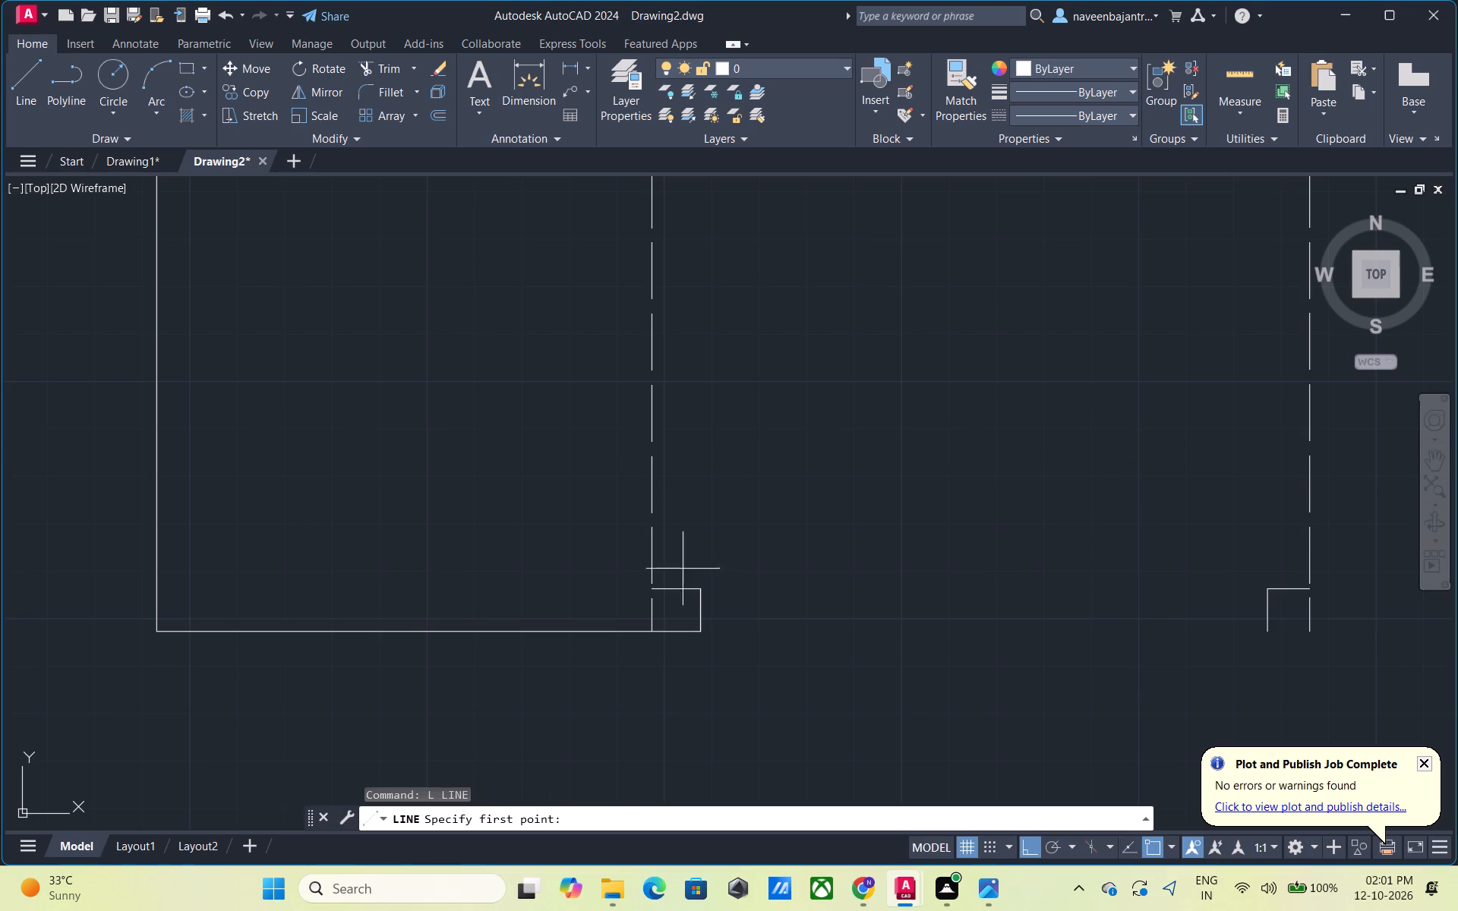
{"action": "left_click", "coordinate": [700, 631]}
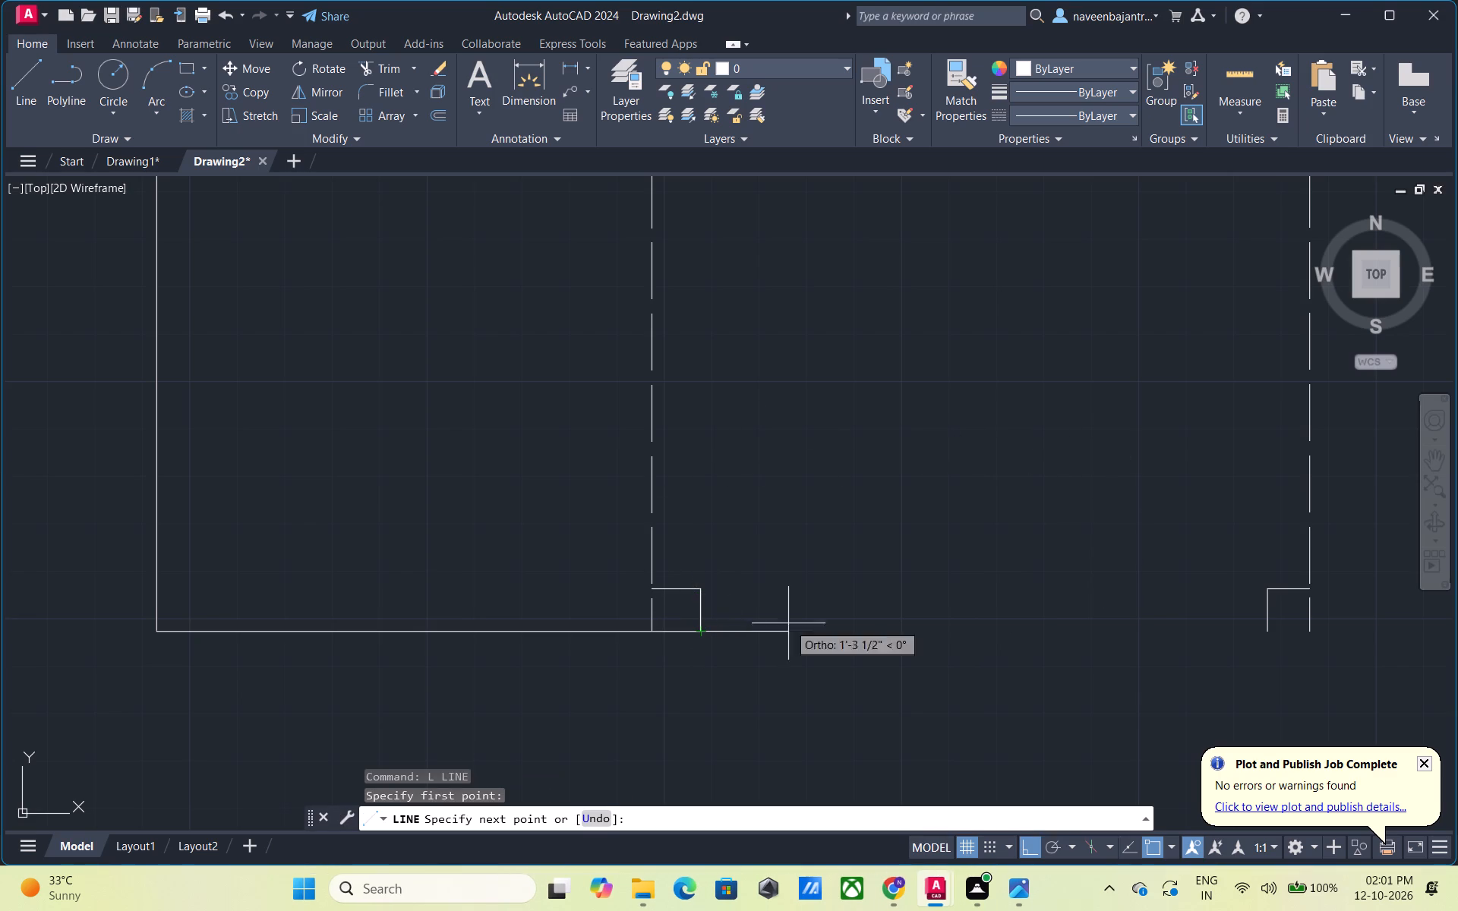
{"action": "left_click", "coordinate": [1307, 630]}
{"action": "key", "text": "Escape"}
{"action": "middle_click_drag", "start_coordinate": [1211, 563], "coordinate": [641, 482]}
{"action": "middle_click_drag", "start_coordinate": [641, 482], "coordinate": [853, 535]}
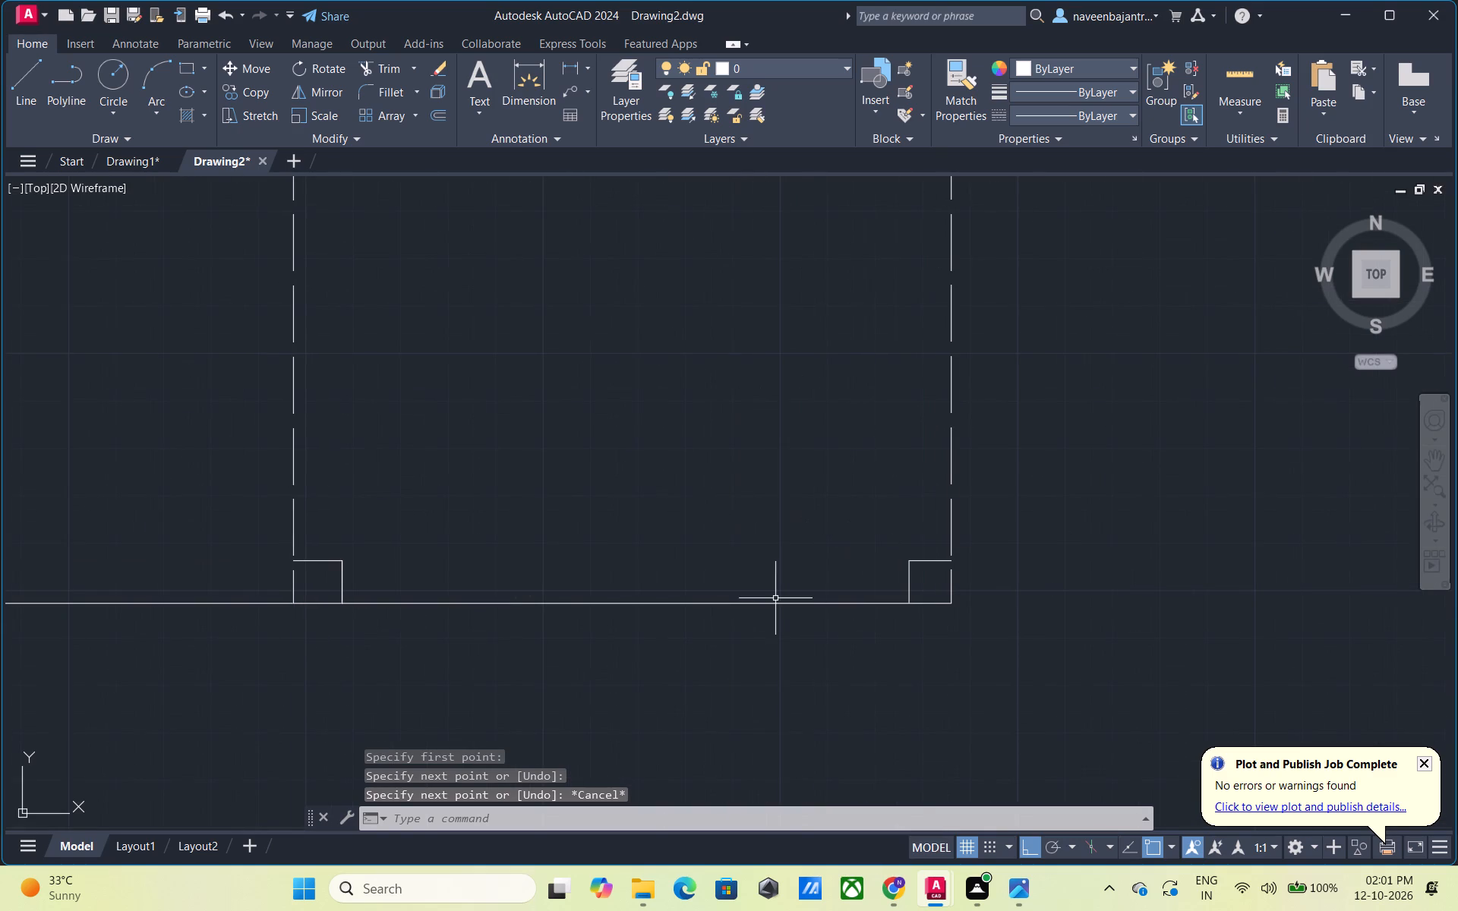
Set the linetype of the bottom-right bay's bottom edge line to ACAD_ISO02W100.
{"action": "left_click", "coordinate": [775, 605]}
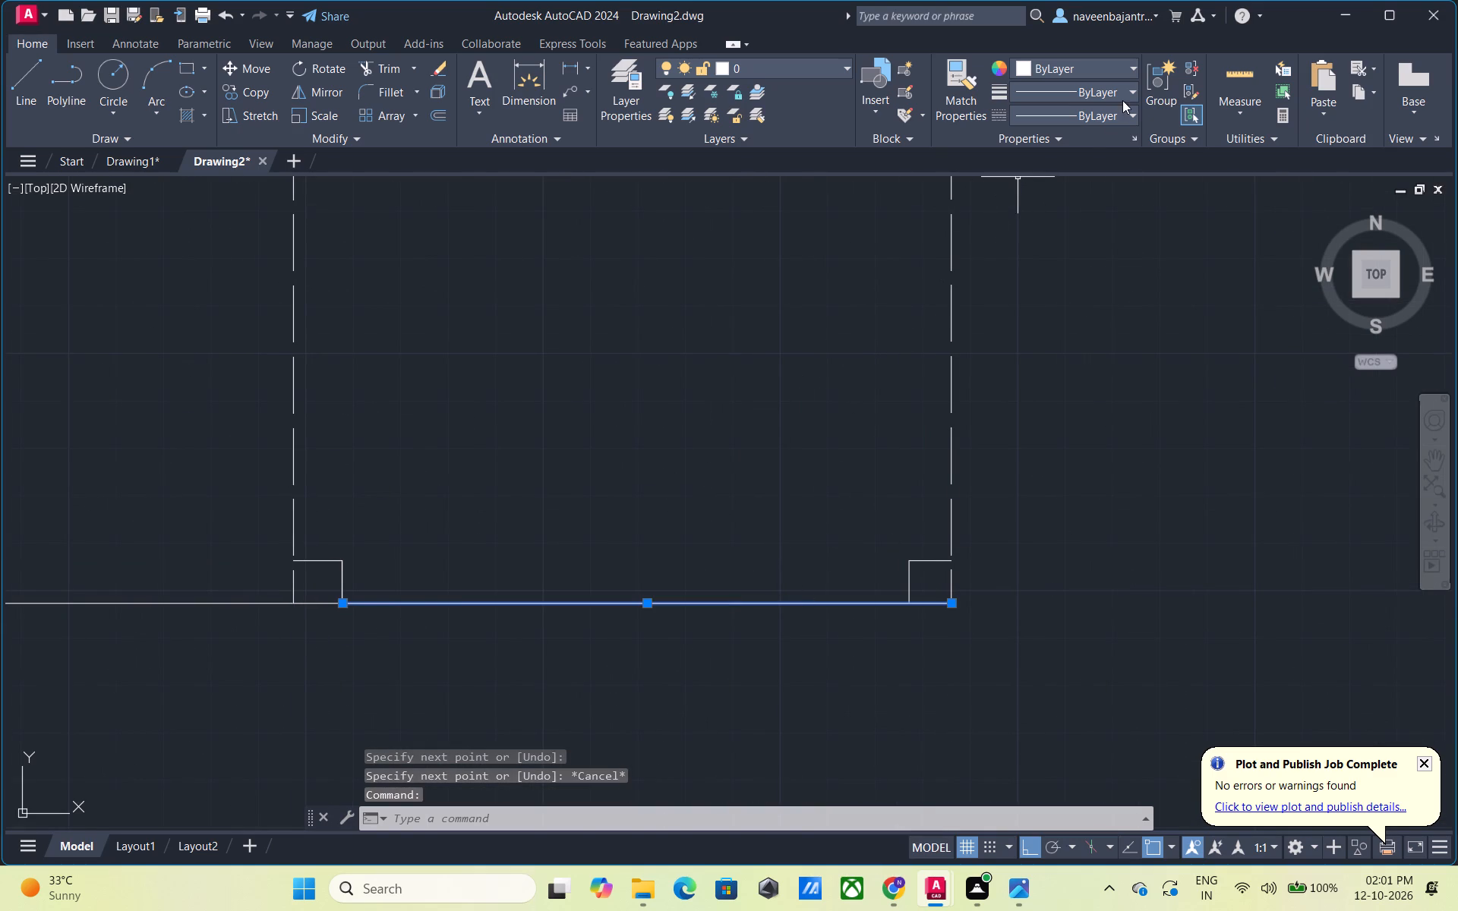
{"action": "left_click", "coordinate": [1119, 116]}
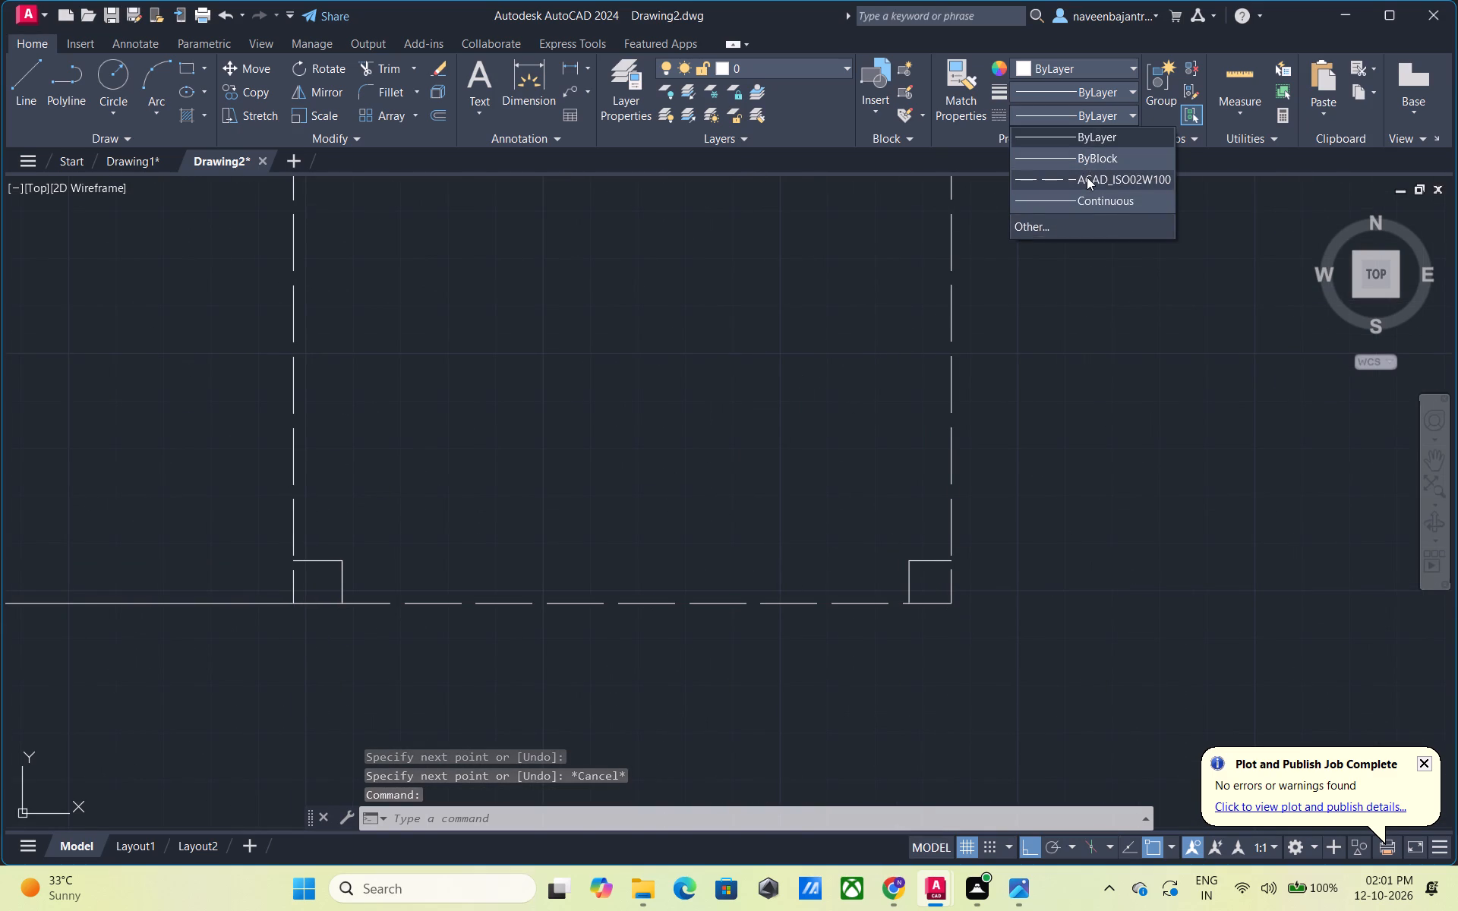
{"action": "left_click", "coordinate": [1087, 177]}
{"action": "key", "text": "Escape"}
Examine the dashed outline and pillars of the bottom-right bay and the plan's bottom edge.
{"action": "scroll", "coordinate": [862, 366], "scroll_direction": "down", "scroll_amount": 1}
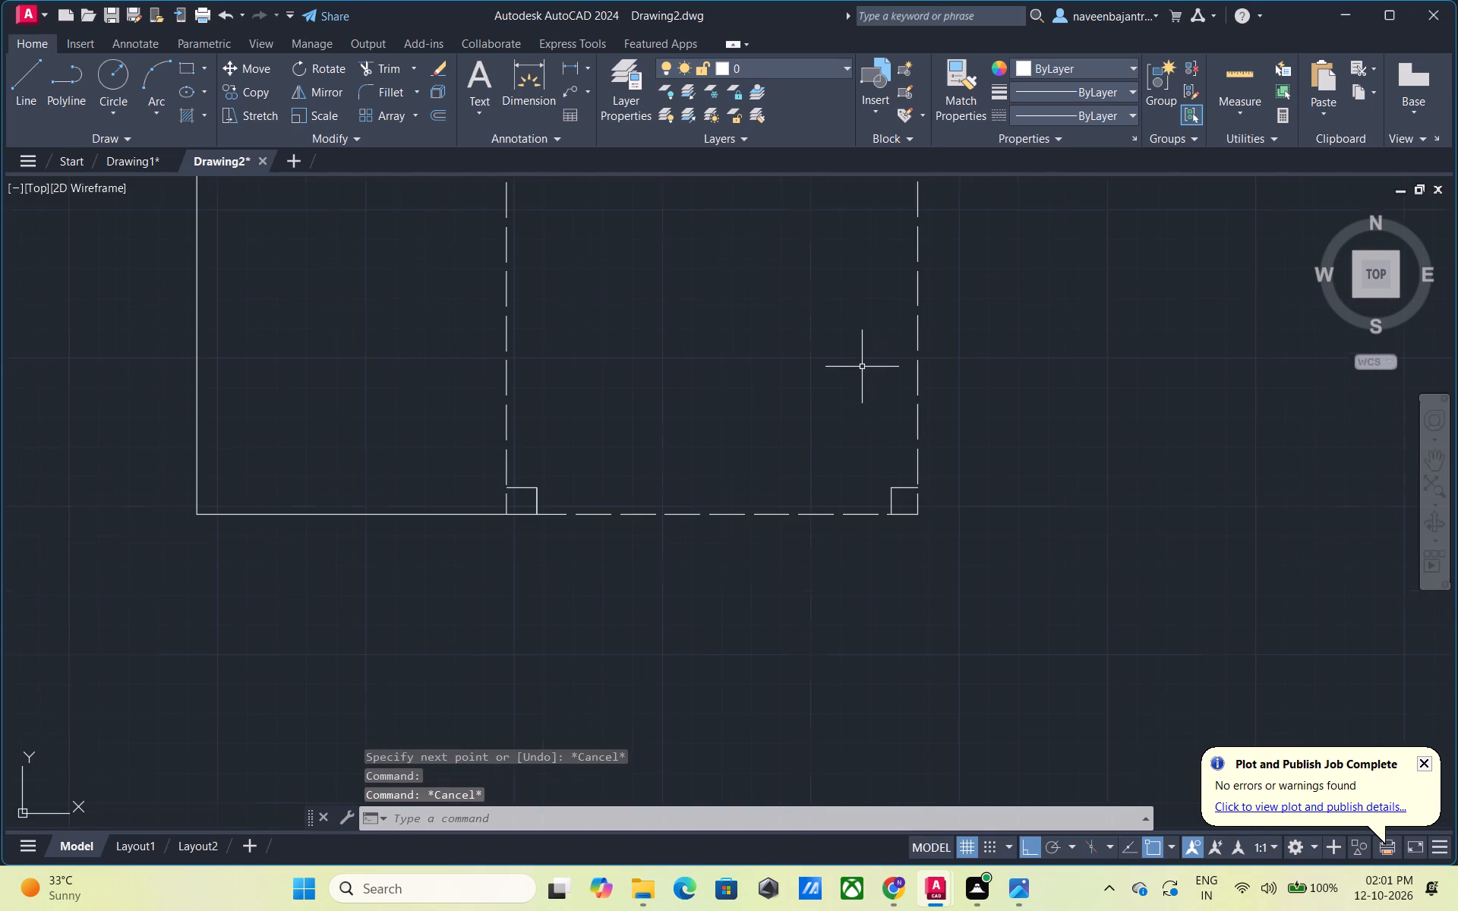
{"action": "scroll", "coordinate": [861, 373], "scroll_direction": "down", "scroll_amount": 1}
{"action": "middle_click_drag", "start_coordinate": [823, 348], "coordinate": [830, 372]}
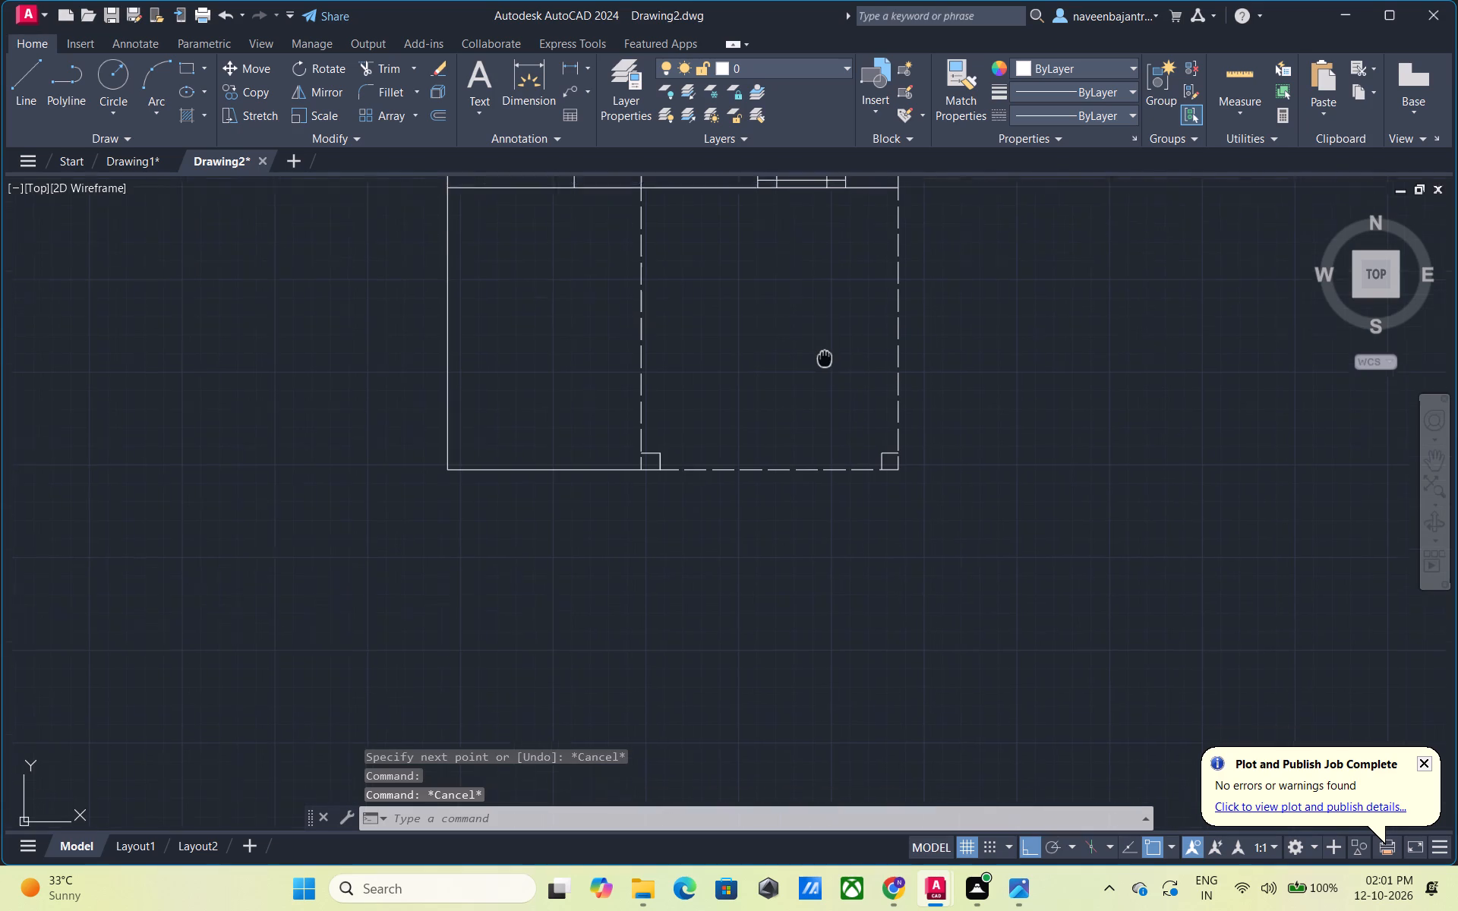
{"action": "middle_click_drag", "start_coordinate": [830, 372], "coordinate": [852, 425]}
{"action": "scroll", "coordinate": [852, 426], "scroll_direction": "up", "scroll_amount": 2}
{"action": "middle_click_drag", "start_coordinate": [865, 488], "coordinate": [876, 443]}
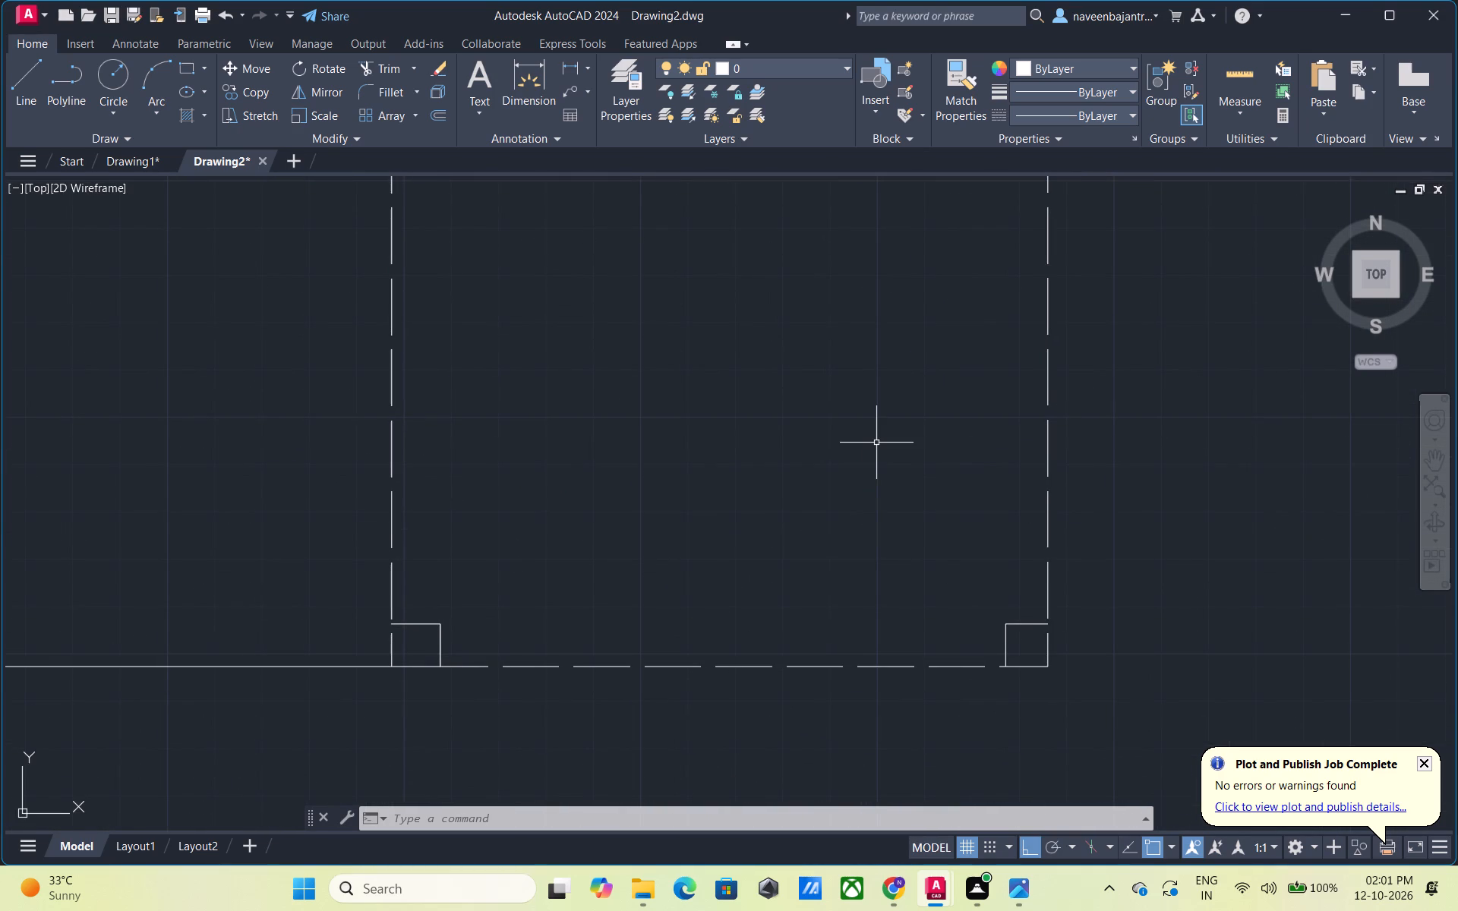
{"action": "scroll", "coordinate": [876, 443], "scroll_direction": "down", "scroll_amount": 3}
{"action": "middle_click_drag", "start_coordinate": [841, 375], "coordinate": [843, 411]}
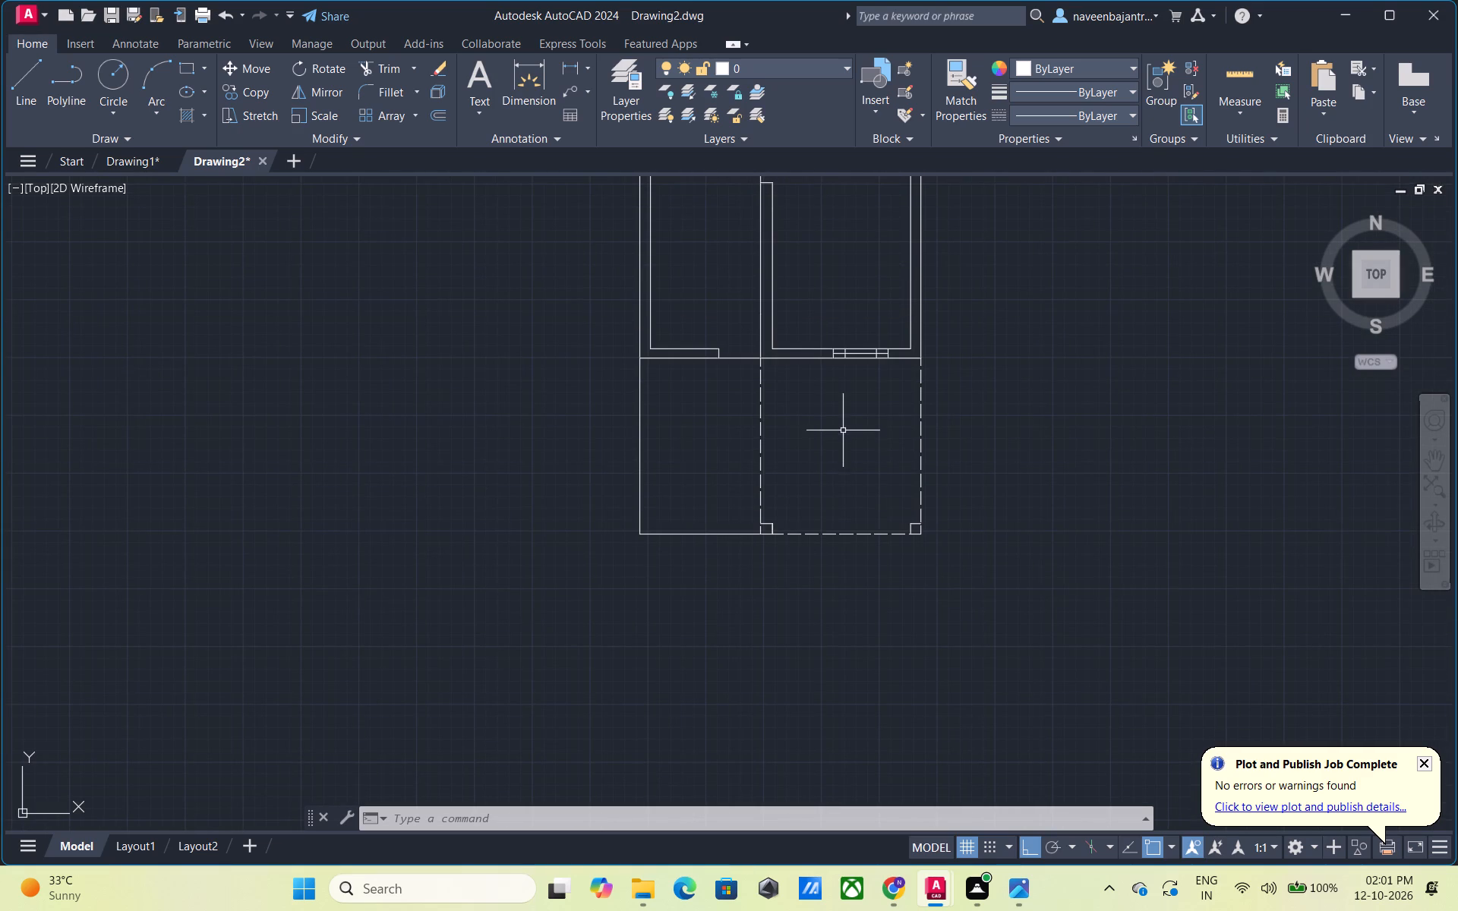
{"action": "middle_click_drag", "start_coordinate": [836, 462], "coordinate": [904, 405]}
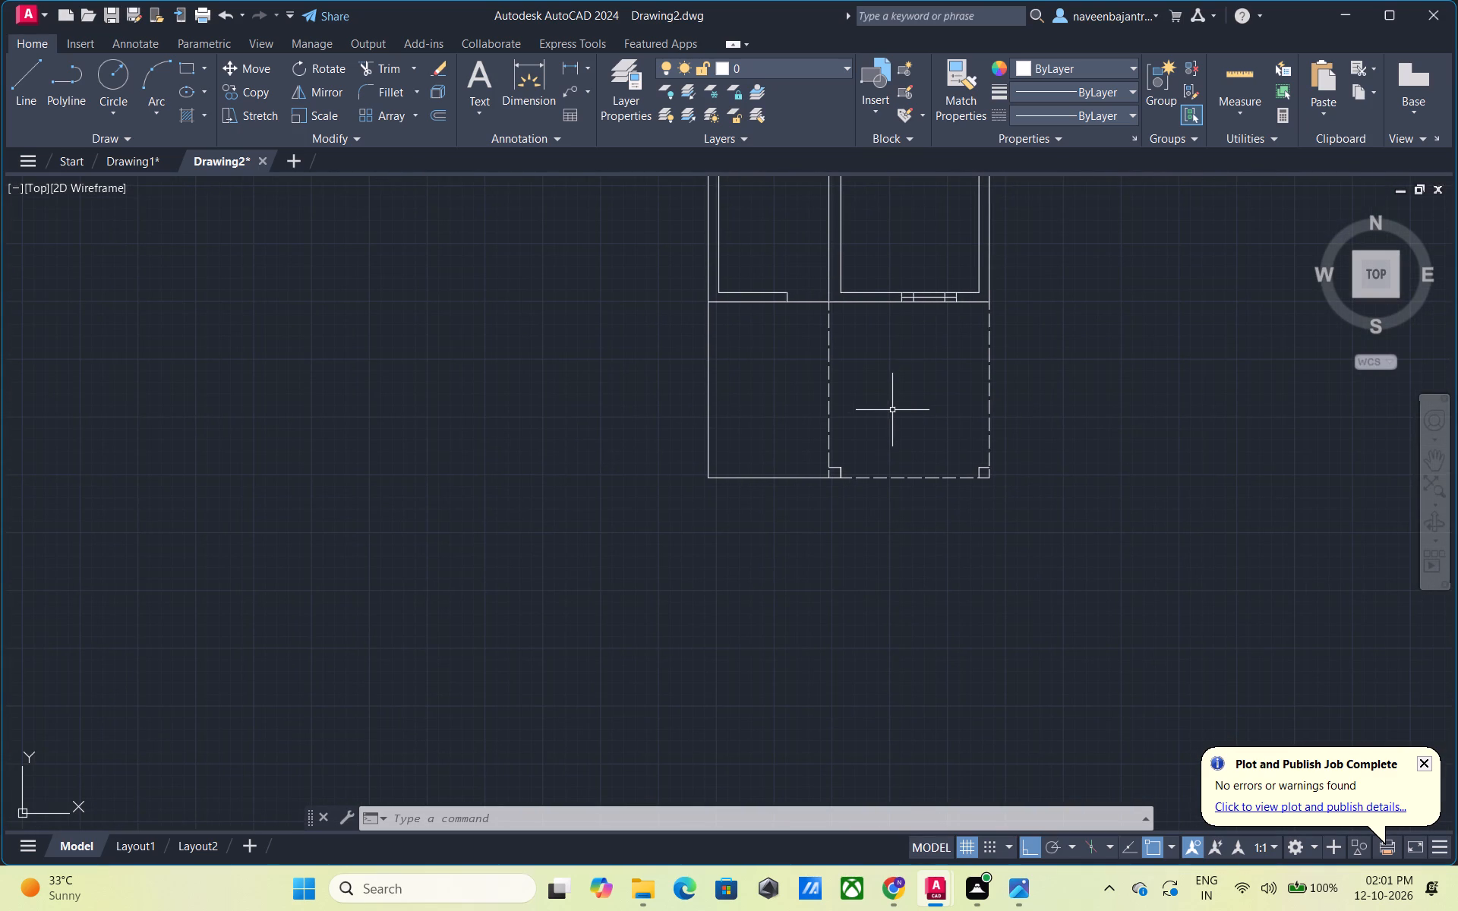
{"action": "key", "text": "Escape"}
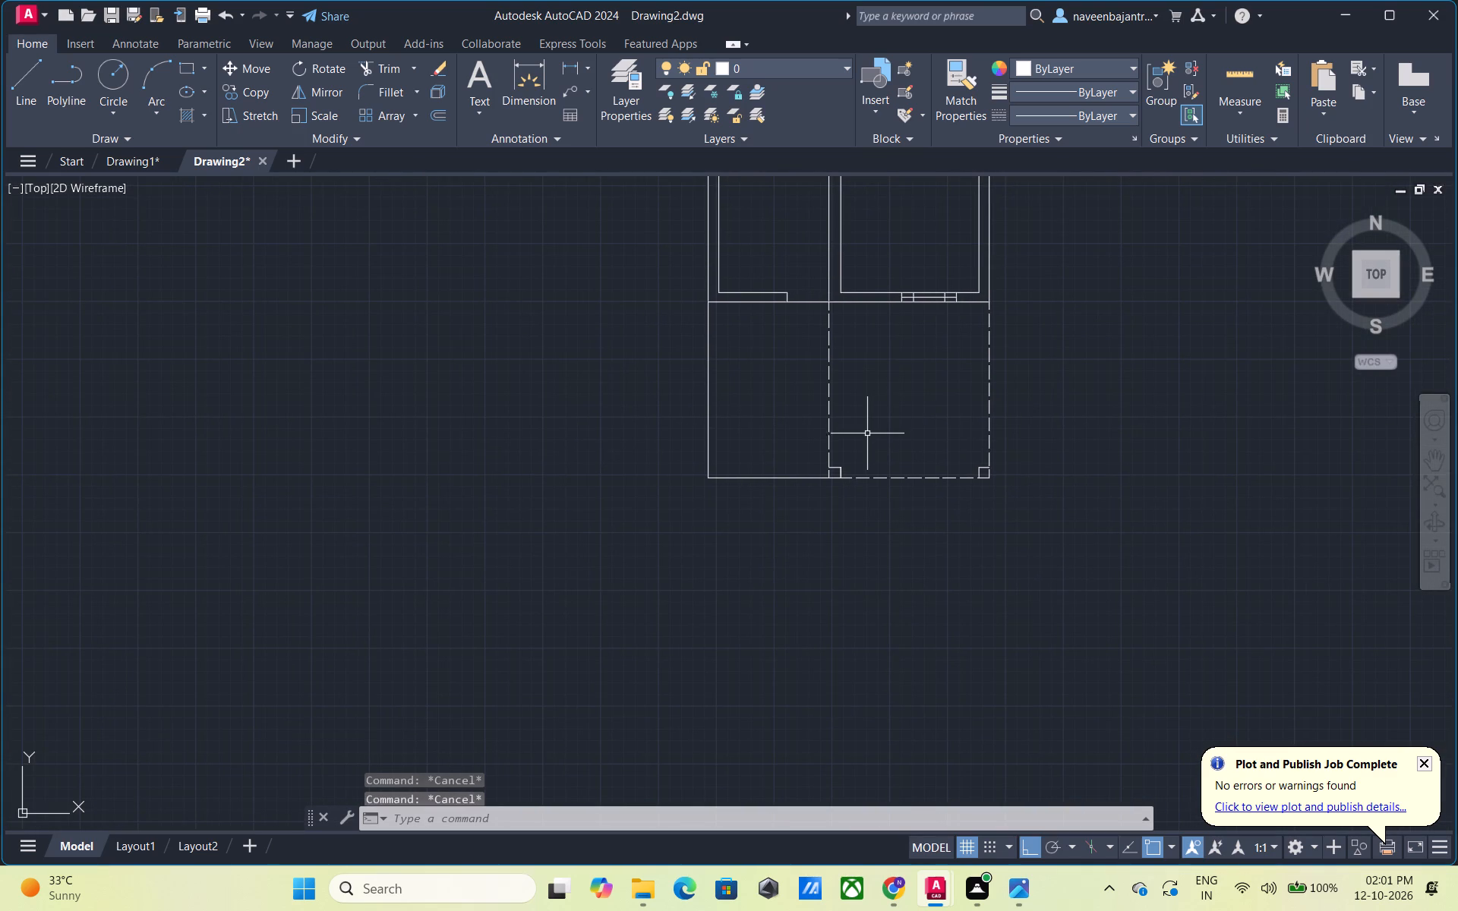
{"action": "scroll", "coordinate": [775, 519], "scroll_direction": "up", "scroll_amount": 2}
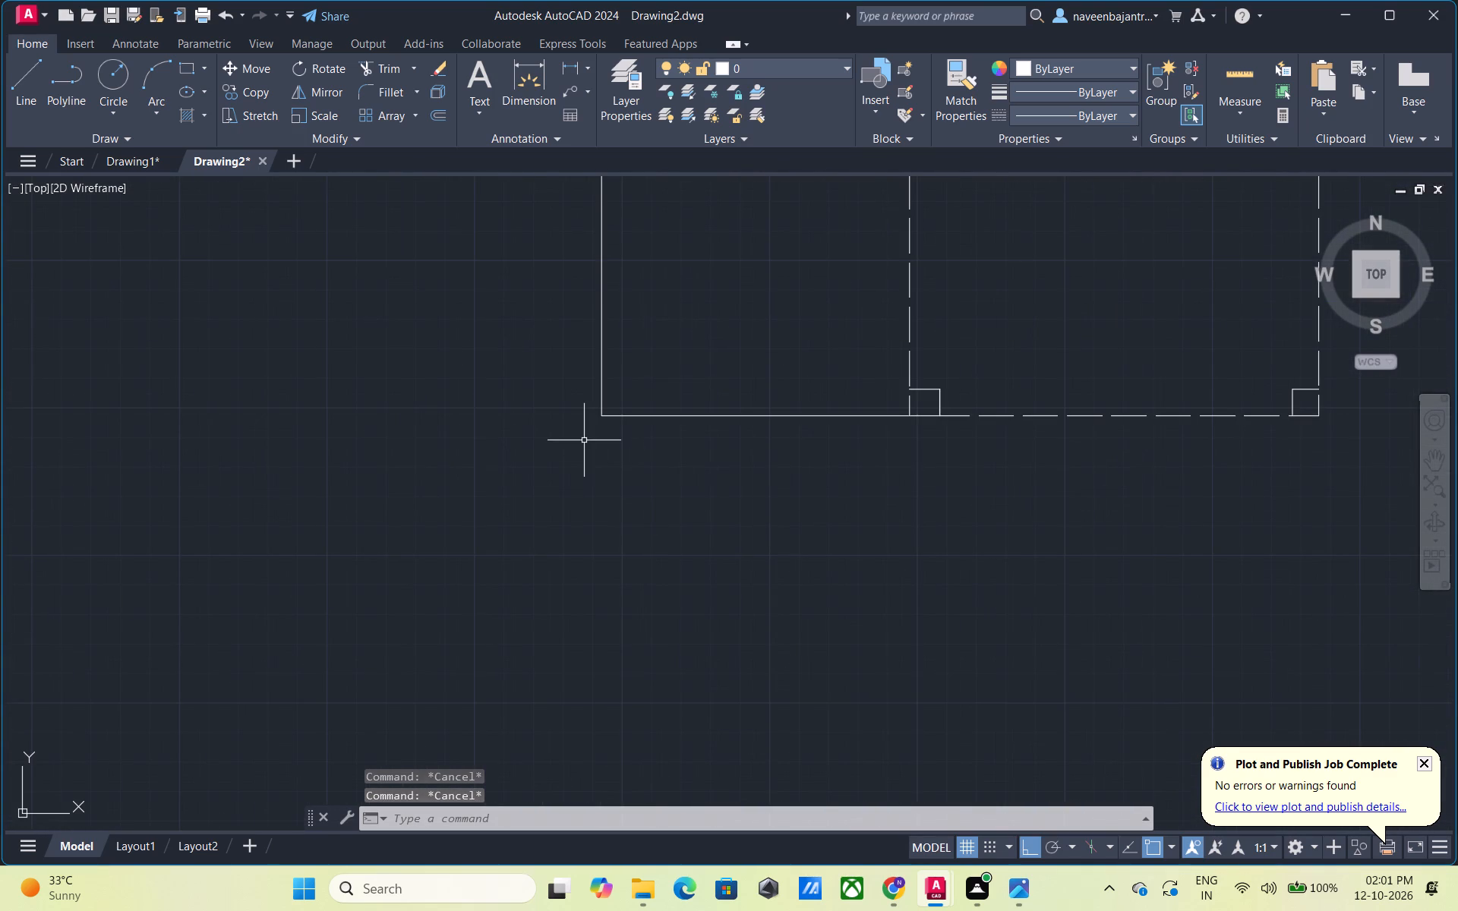
Draw a horizontal line from the plan's bottom-left corner to the bottom-left corner of the bay's left pillar.
{"action": "key", "text": "l"}
{"action": "key", "text": "space"}
{"action": "left_click", "coordinate": [596, 417]}
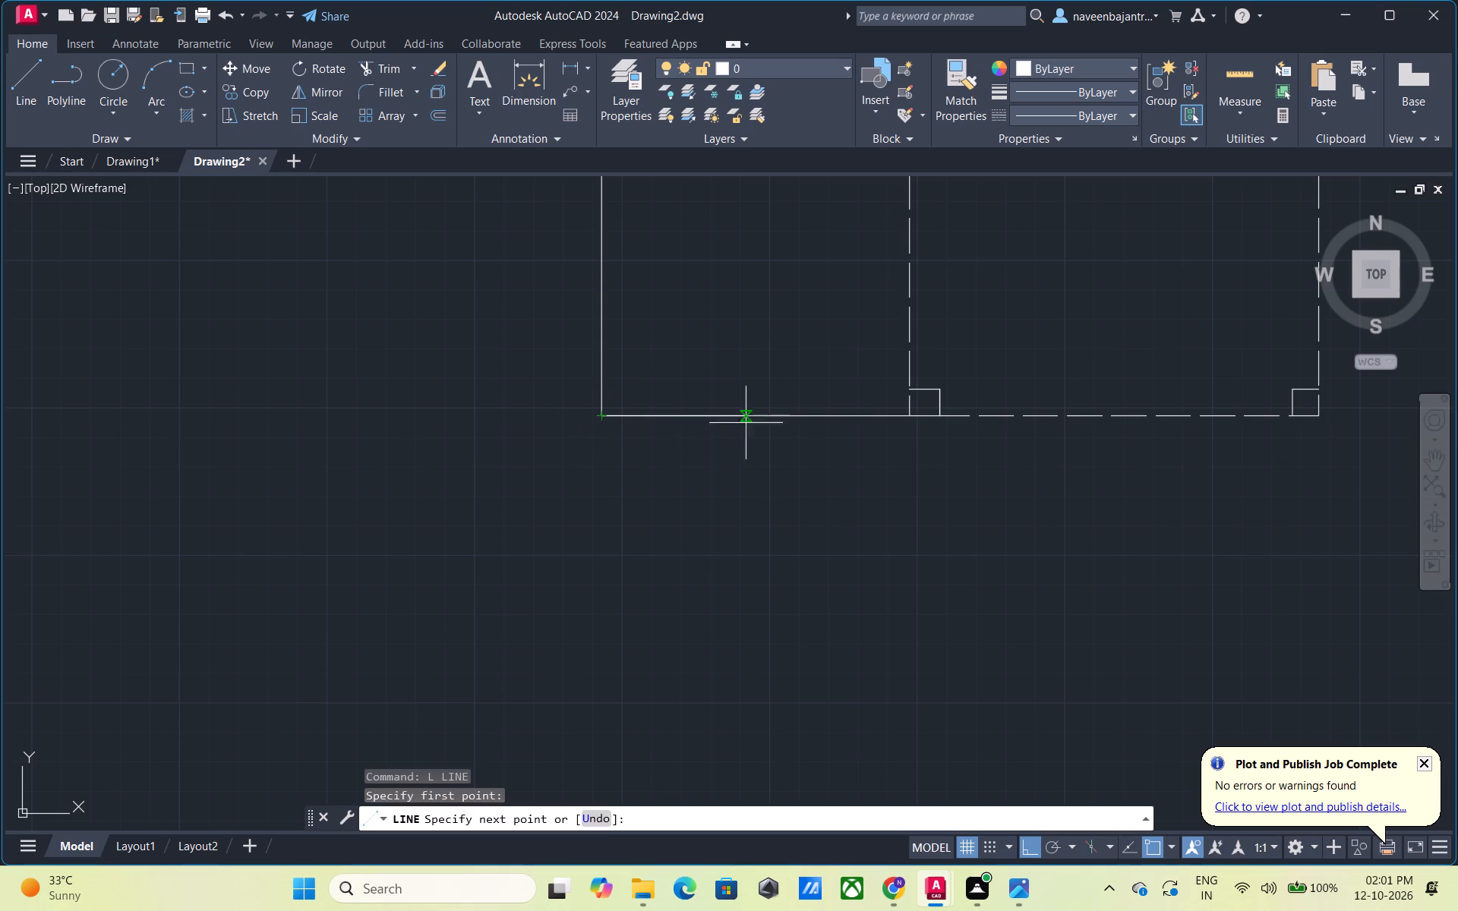
{"action": "left_click", "coordinate": [908, 411]}
{"action": "key", "text": "Escape"}
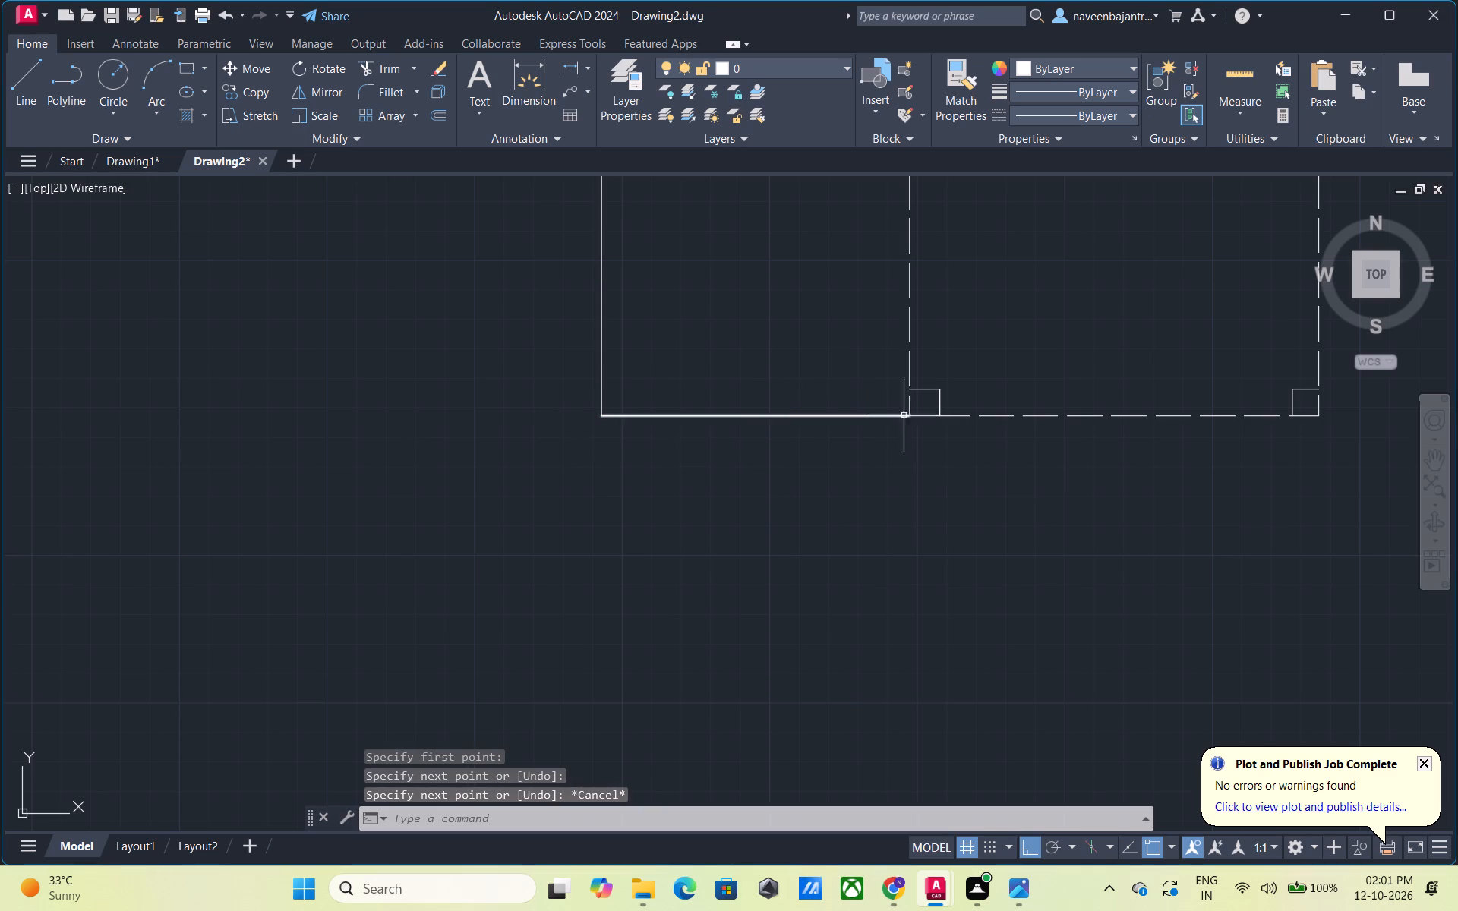
Offset the bottom-left edge line upward four times in succession, 10" each, to form step lines.
{"action": "key", "text": "o"}
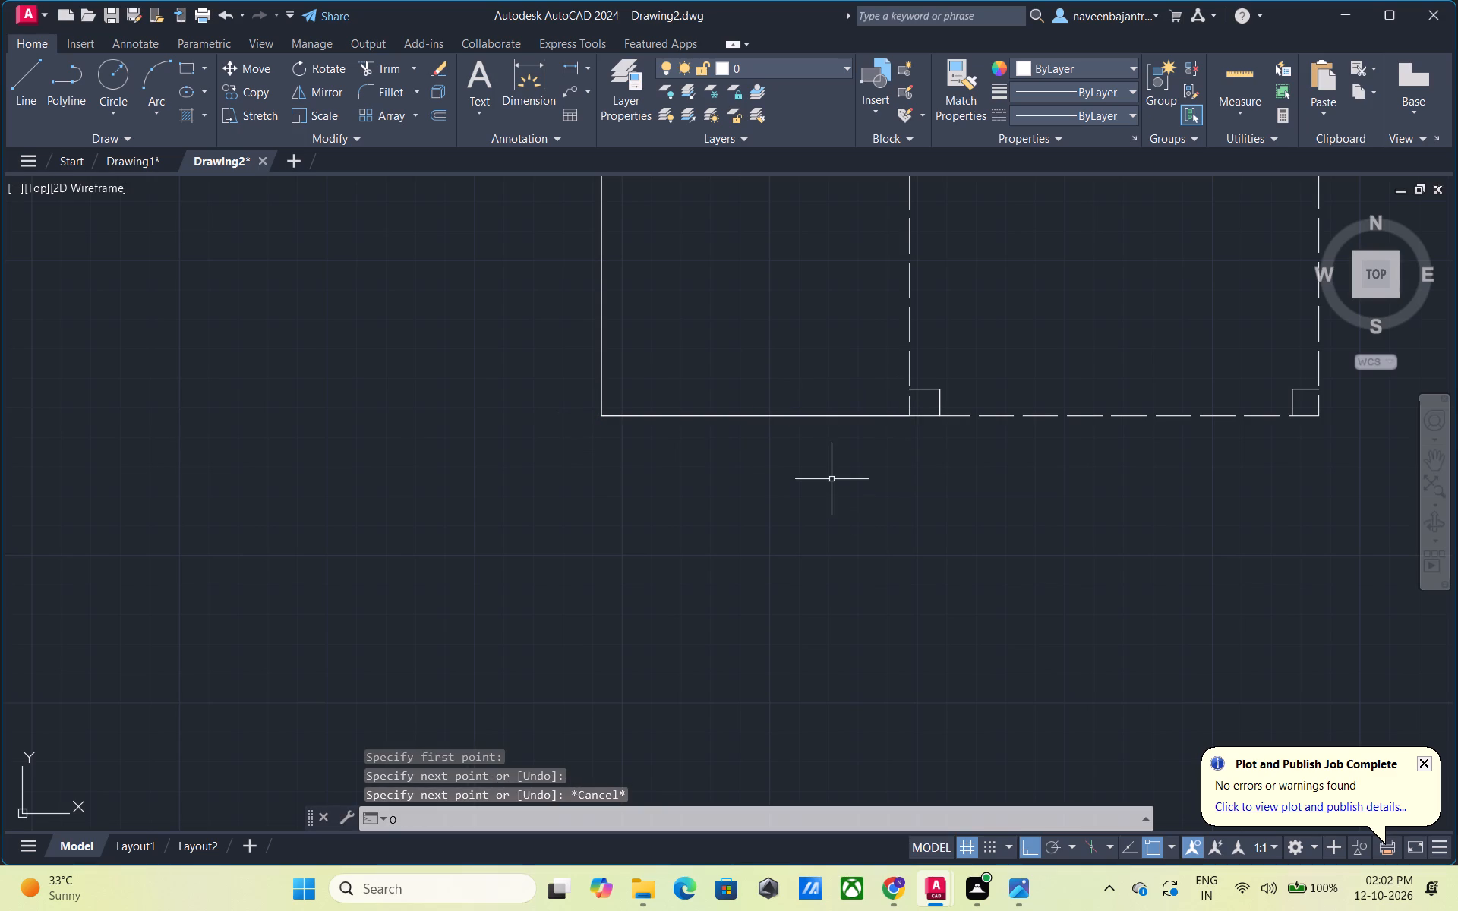
{"action": "key", "text": "space"}
{"action": "key", "text": "space"}
{"action": "left_click", "coordinate": [784, 416]}
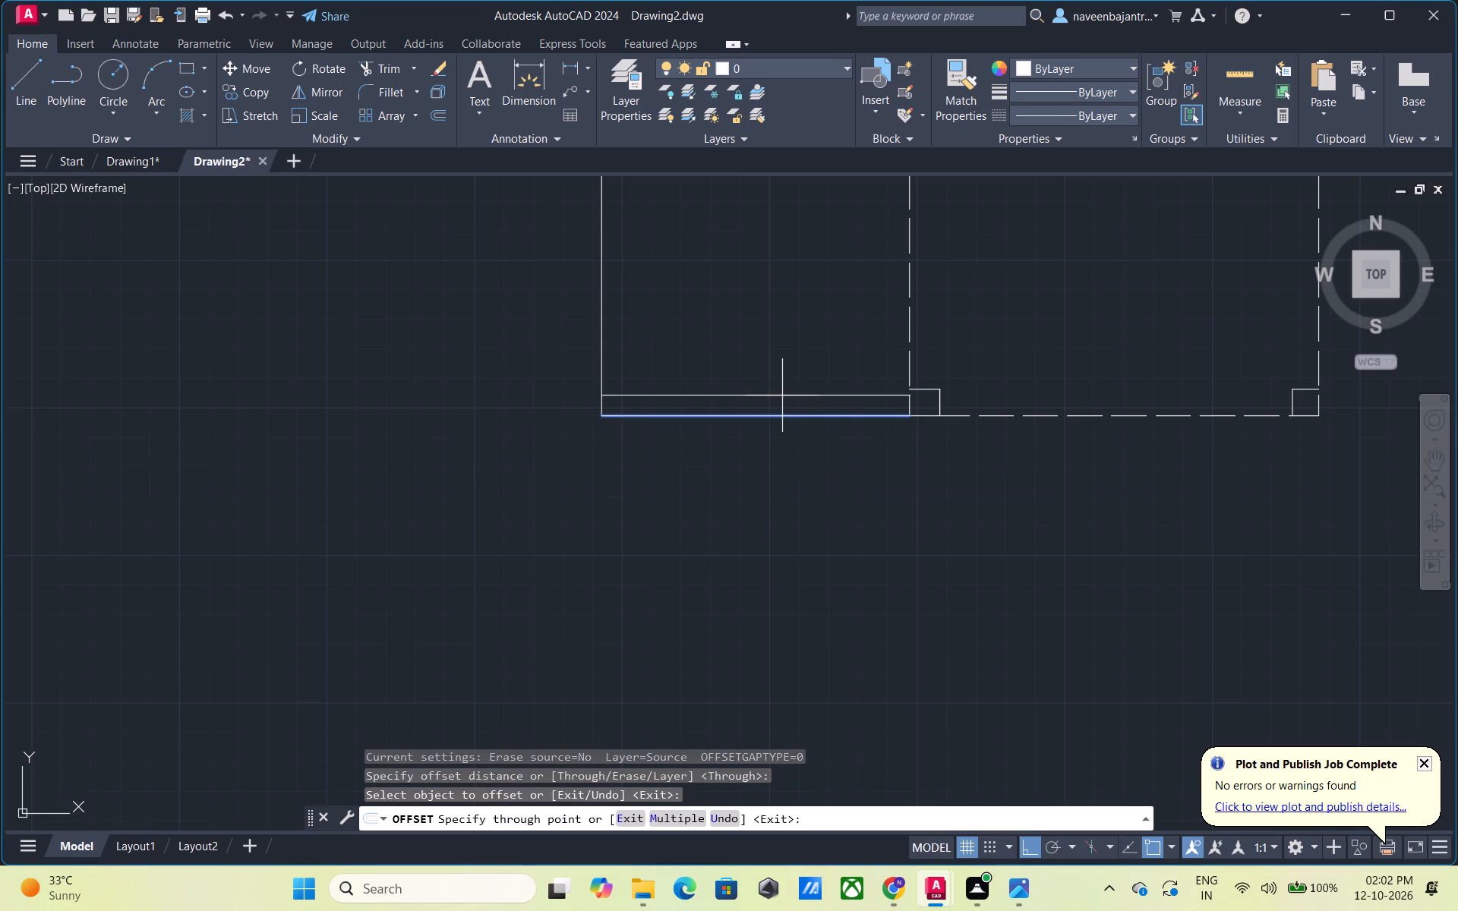
{"action": "type", "text": "10\""}
{"action": "key", "text": "Return"}
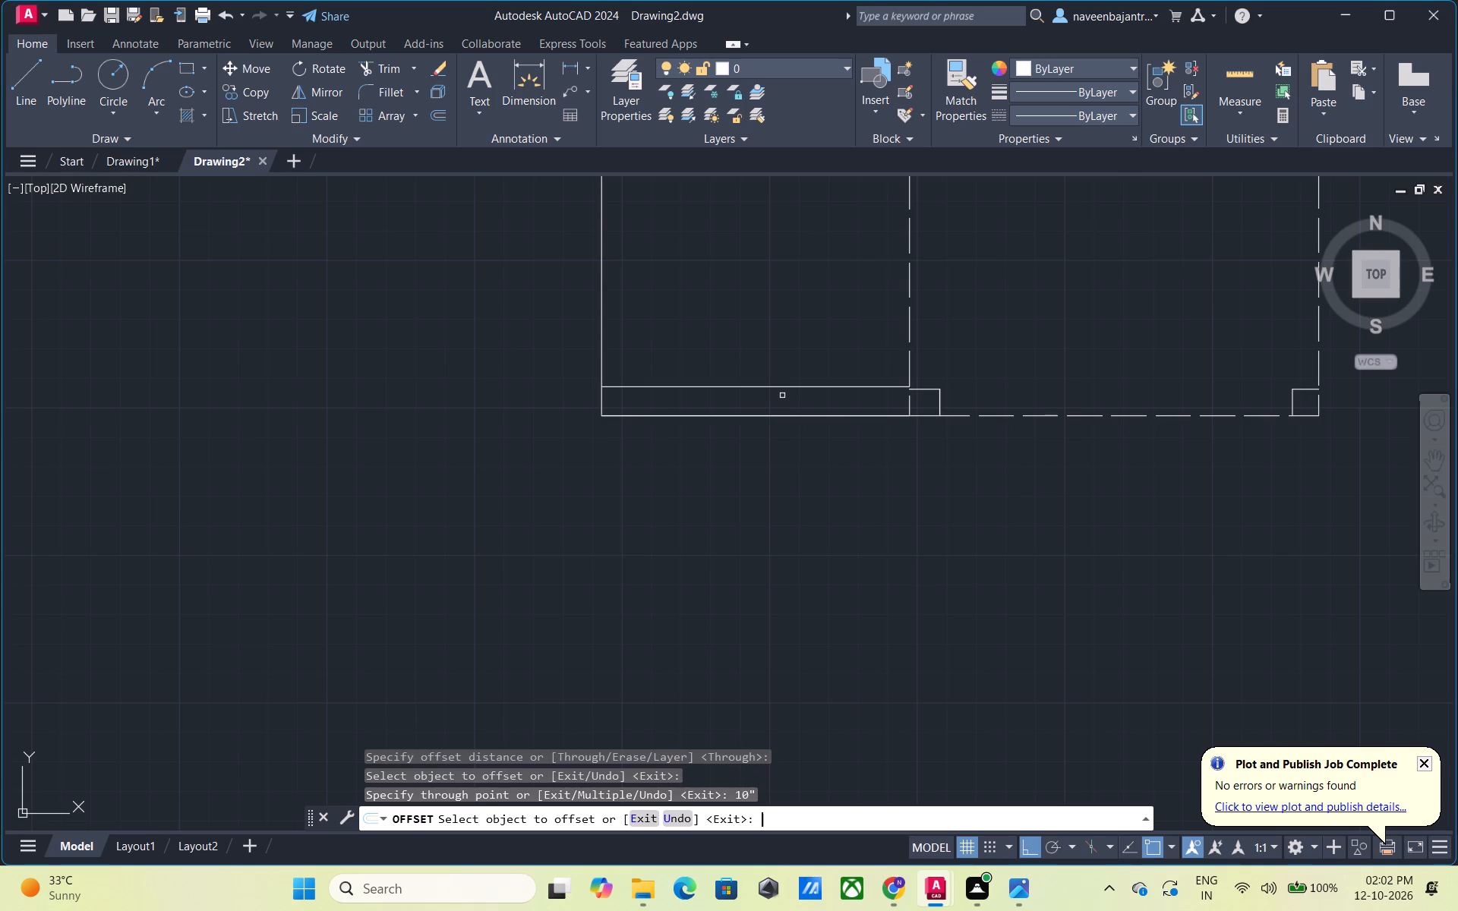
{"action": "left_click", "coordinate": [787, 388]}
{"action": "type", "text": "10\""}
{"action": "key", "text": "Return"}
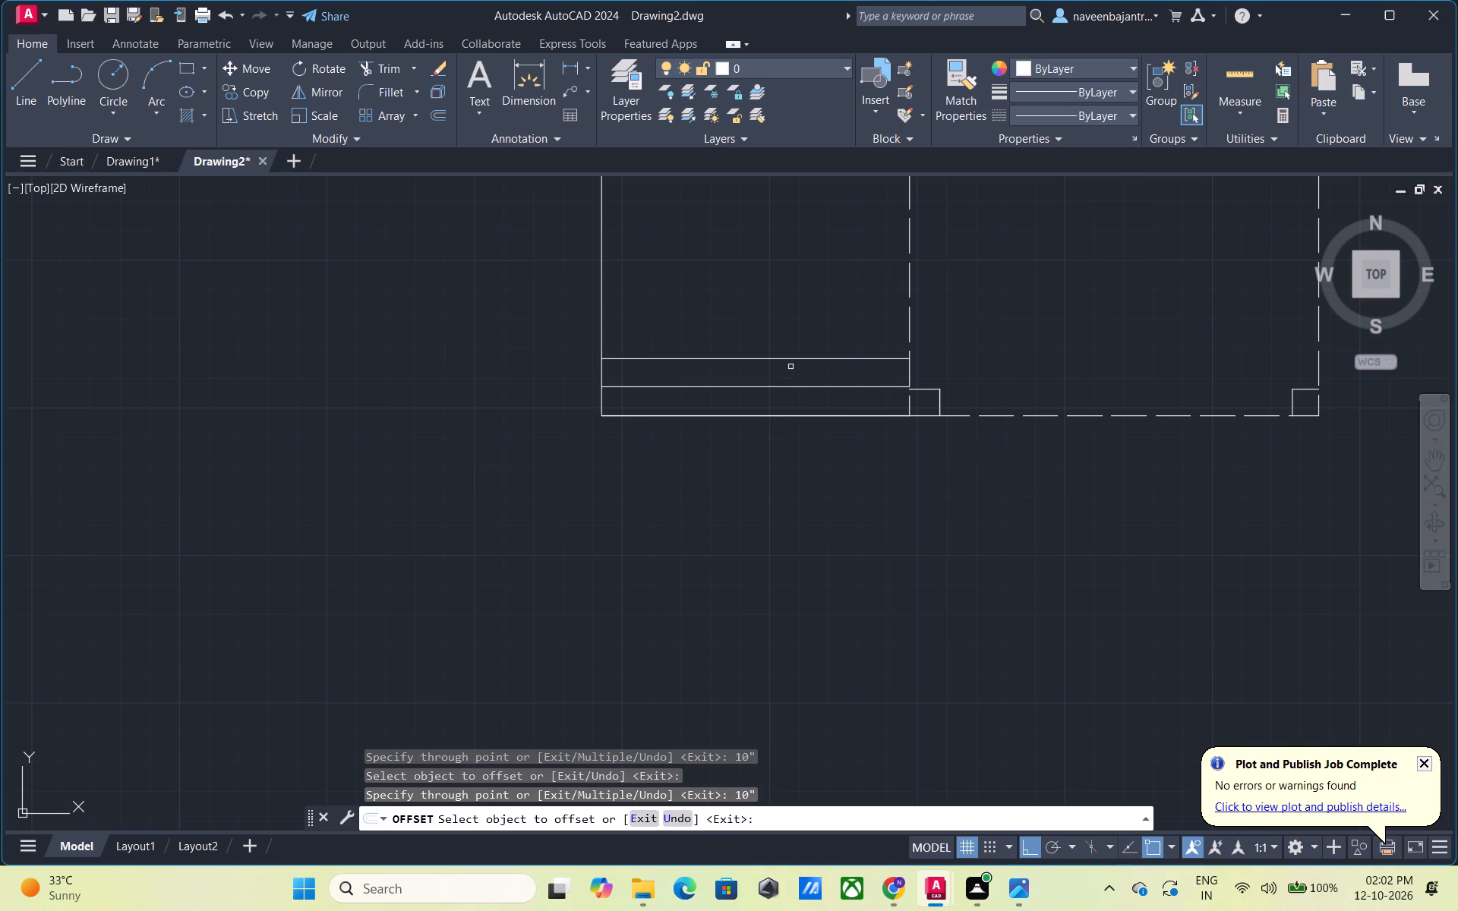
{"action": "left_click", "coordinate": [794, 358]}
{"action": "type", "text": "10\""}
{"action": "key", "text": "Return"}
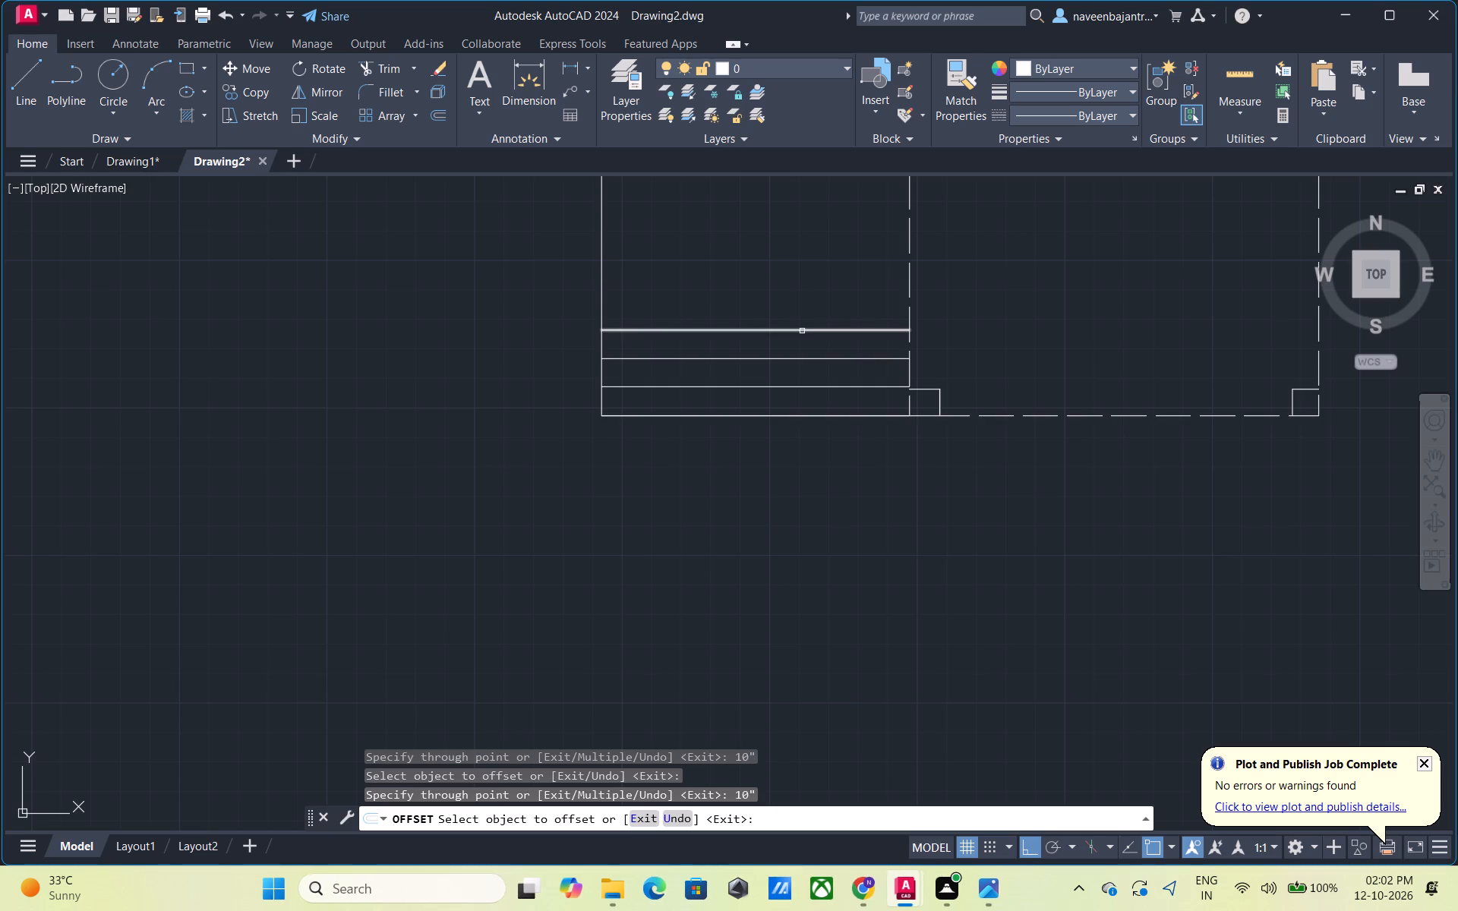
{"action": "left_click", "coordinate": [802, 331]}
{"action": "type", "text": "10\""}
{"action": "key", "text": "Return"}
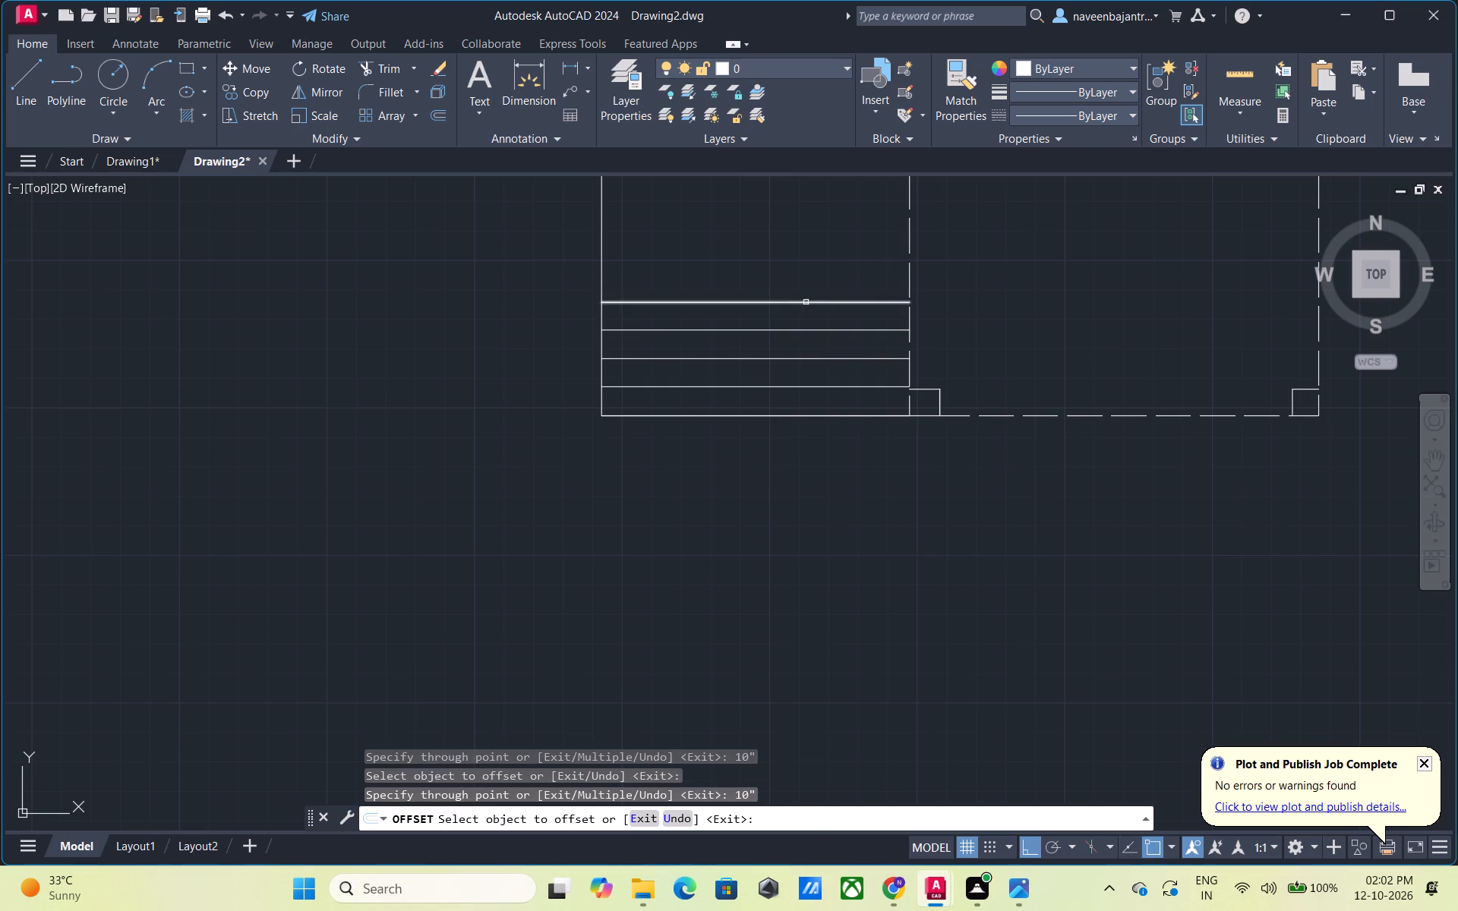
Offset the topmost step line upward by 15".
{"action": "left_click", "coordinate": [806, 302]}
{"action": "type", "text": "15"}
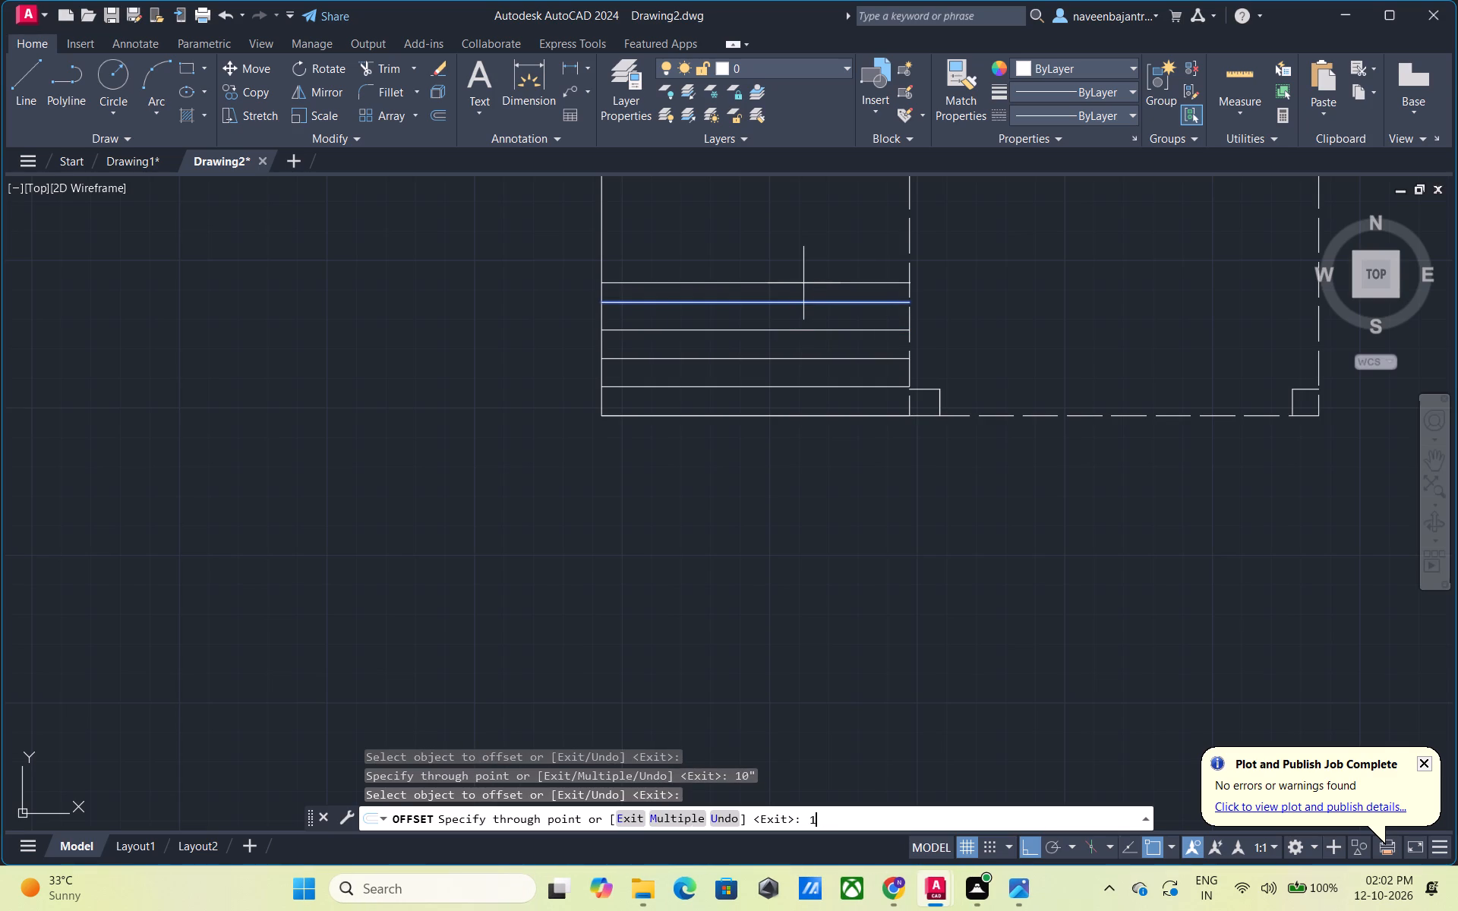
{"action": "key", "text": "shift+quotedbl"}
{"action": "key", "text": "Return"}
{"action": "key", "text": "Escape"}
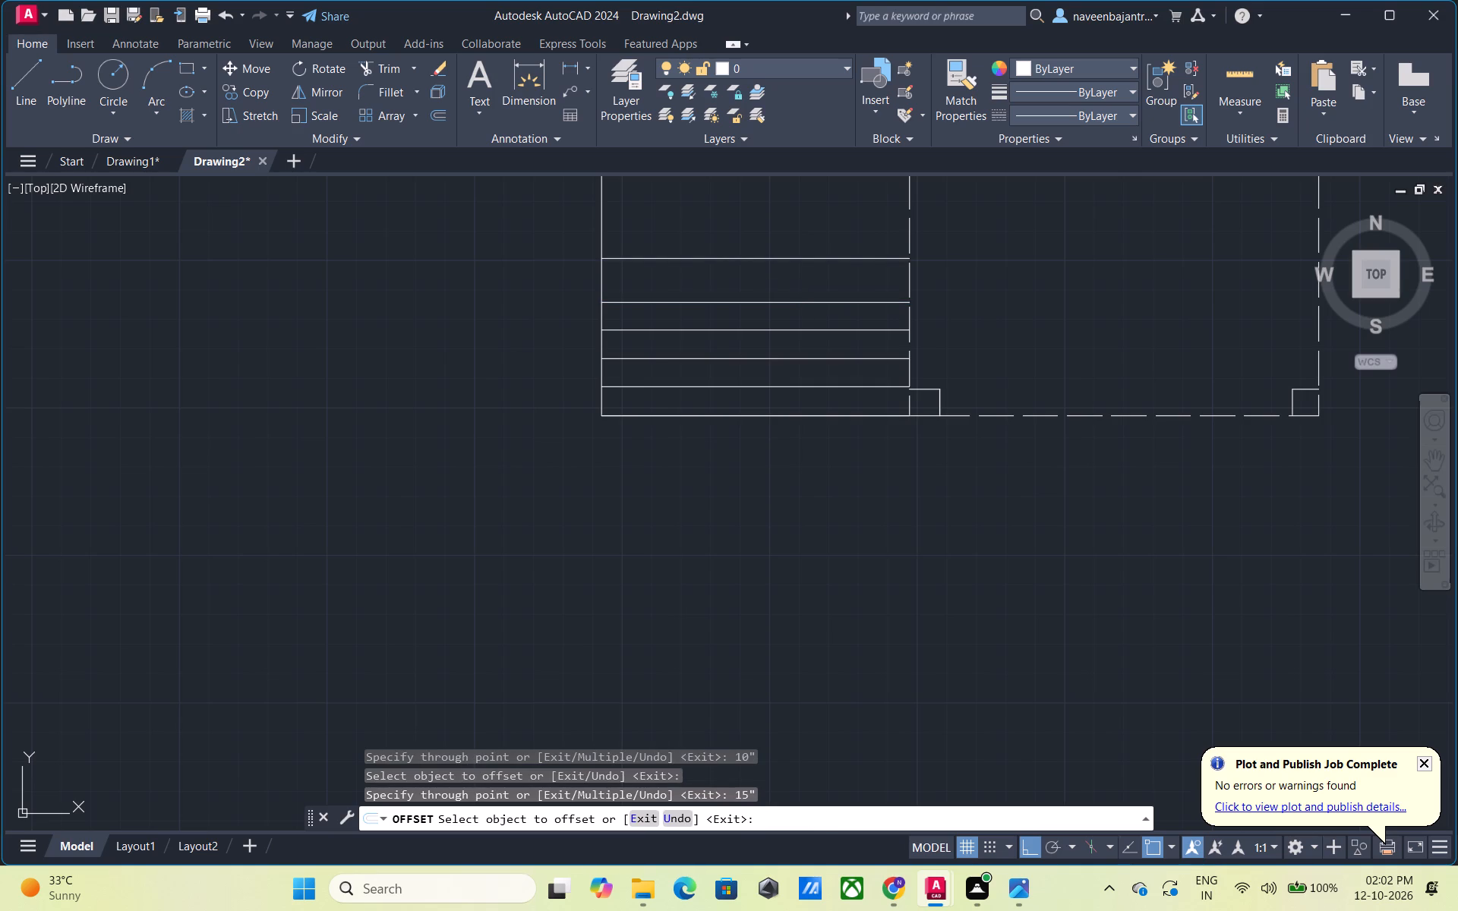
Draw a short horizontal line across the right outer wall, just above the lower-right room's bottom inner corner.
{"action": "scroll", "coordinate": [794, 335], "scroll_direction": "down", "scroll_amount": 3}
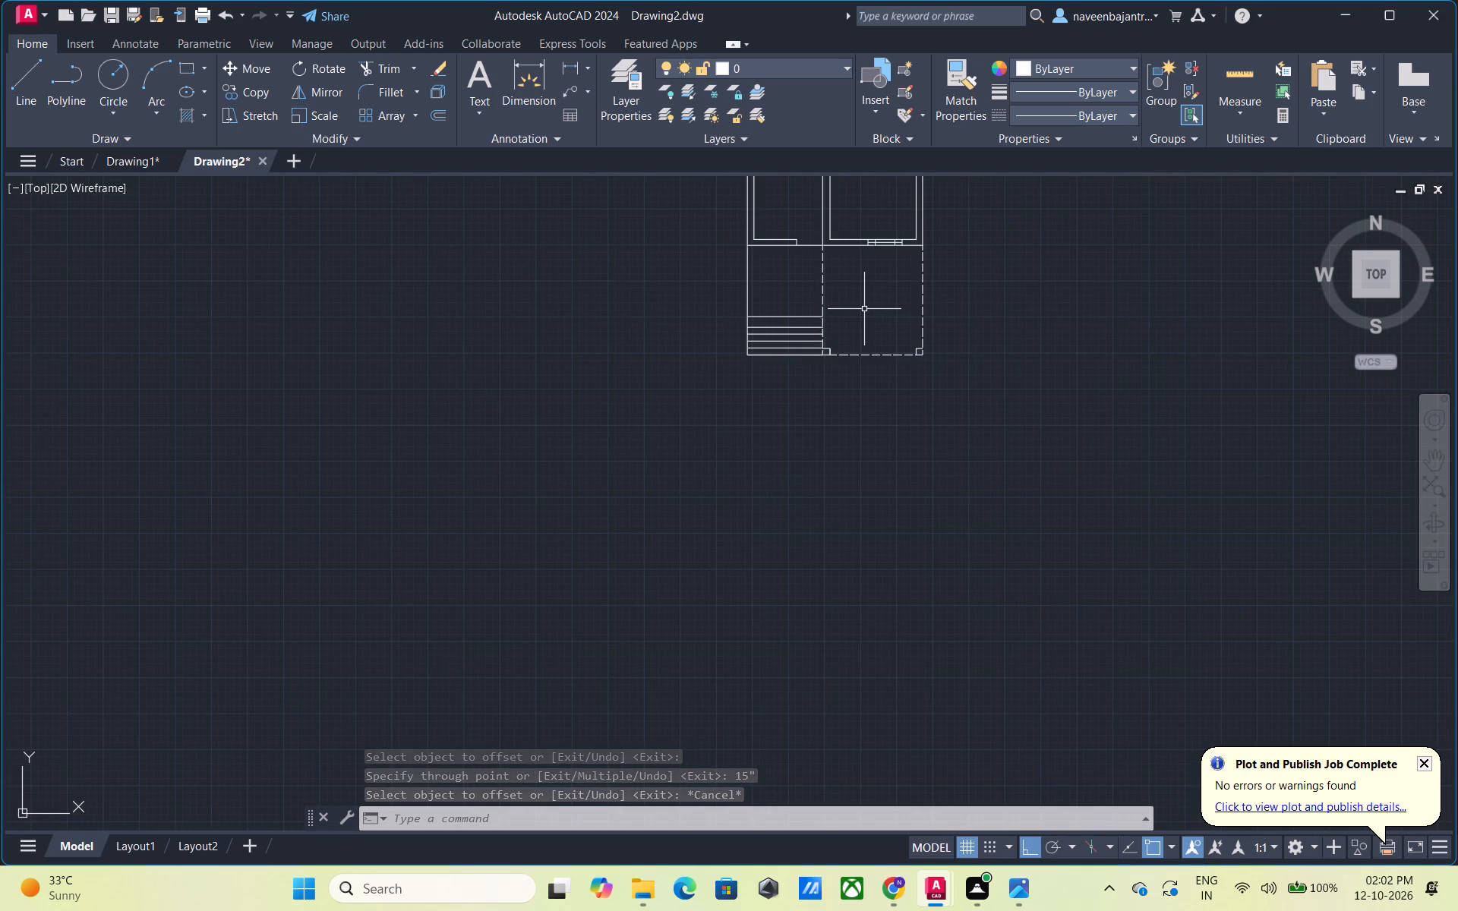
{"action": "middle_click_drag", "start_coordinate": [868, 307], "coordinate": [860, 367]}
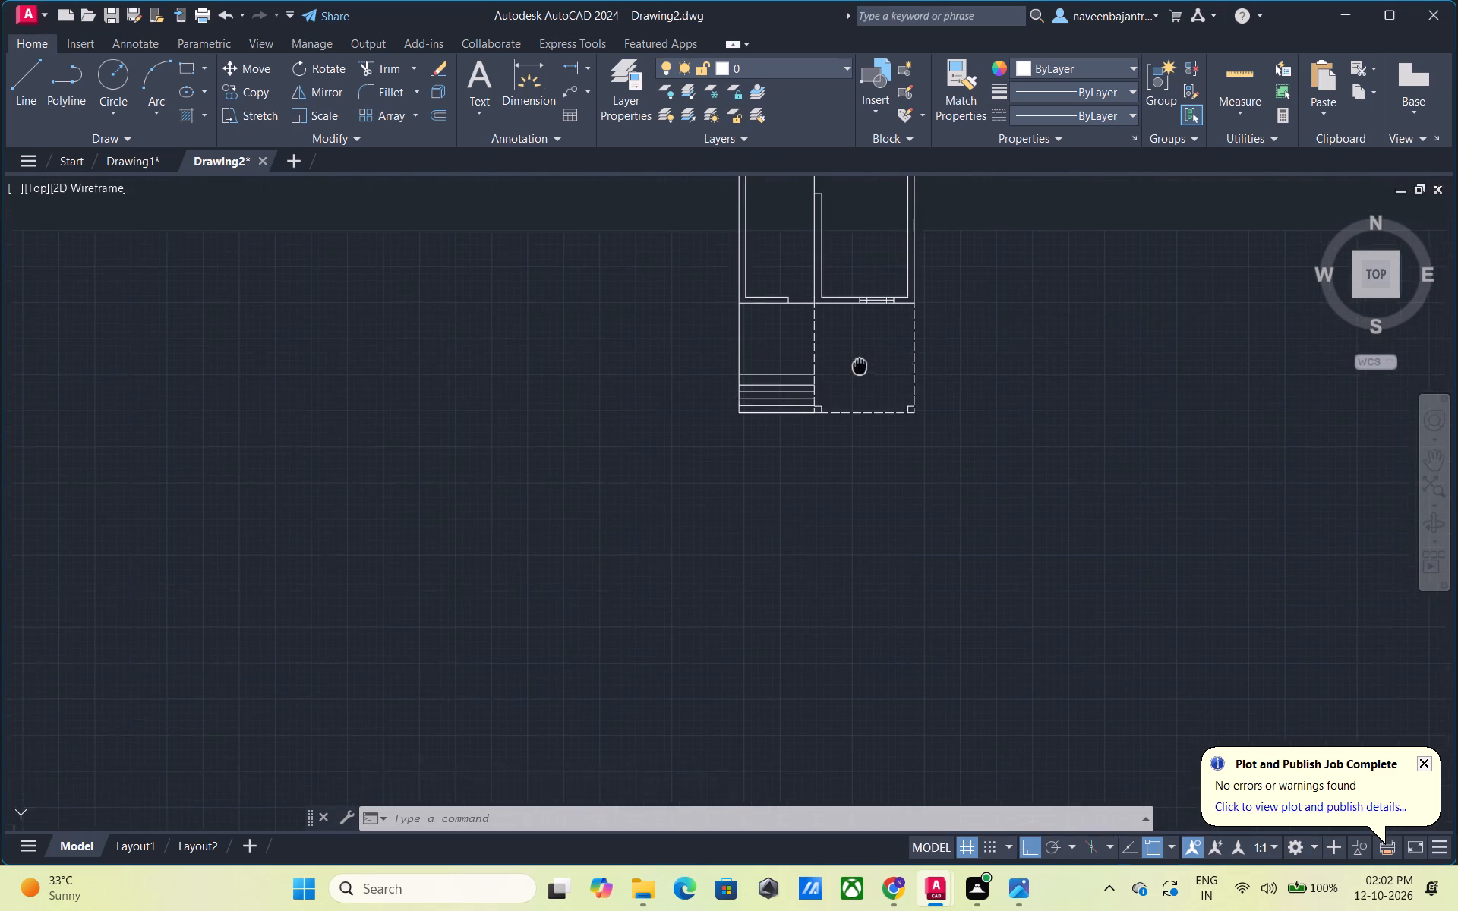
{"action": "middle_click_drag", "start_coordinate": [860, 367], "coordinate": [845, 429]}
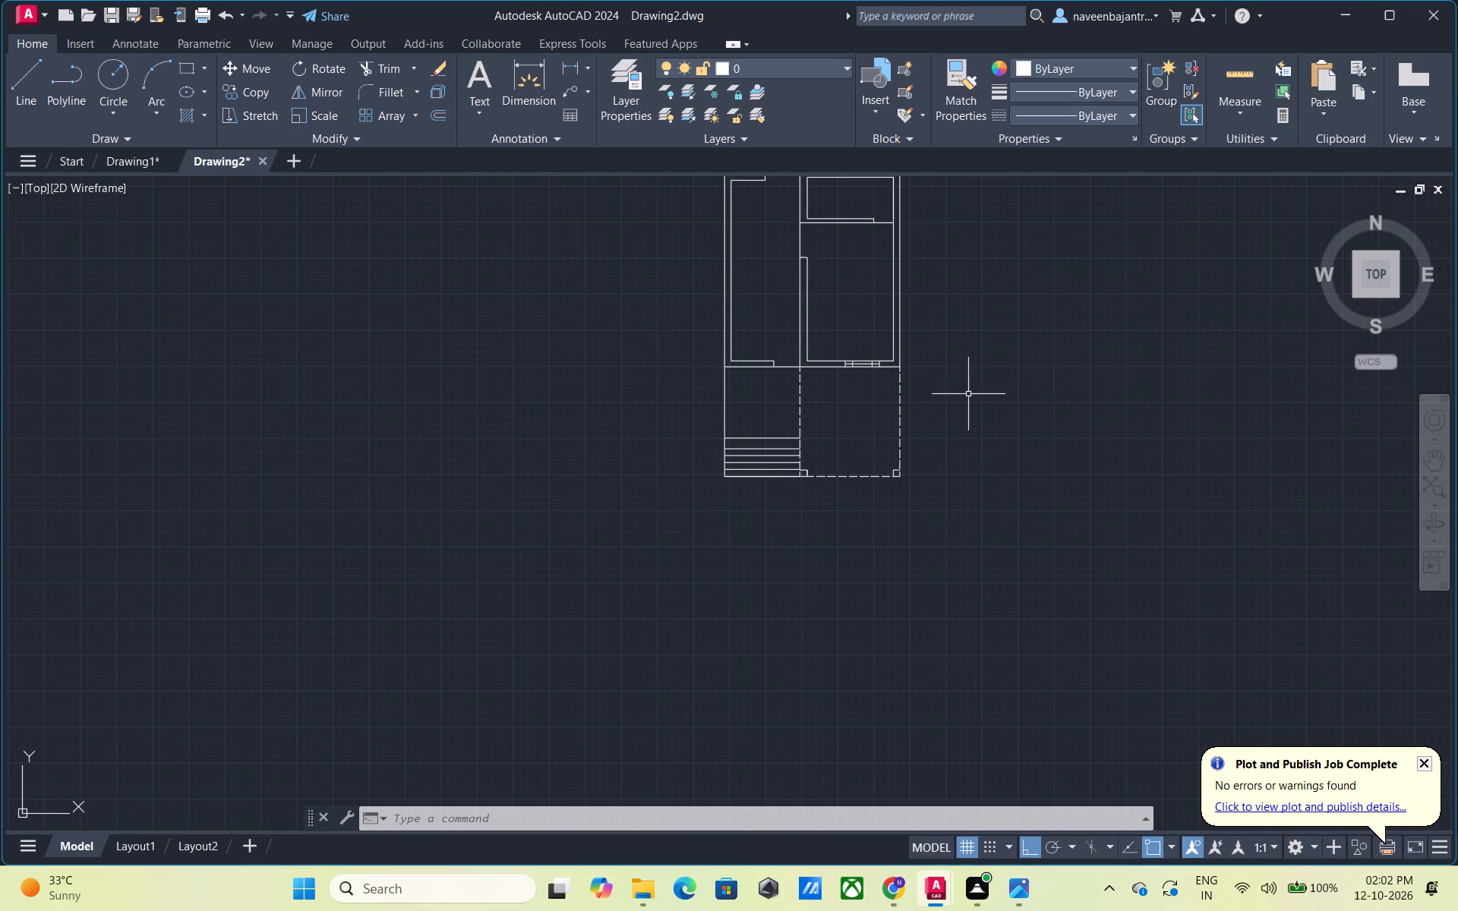
{"action": "middle_click_drag", "start_coordinate": [945, 352], "coordinate": [942, 369]}
{"action": "scroll", "coordinate": [930, 386], "scroll_direction": "up", "scroll_amount": 3}
{"action": "middle_click_drag", "start_coordinate": [898, 330], "coordinate": [925, 447]}
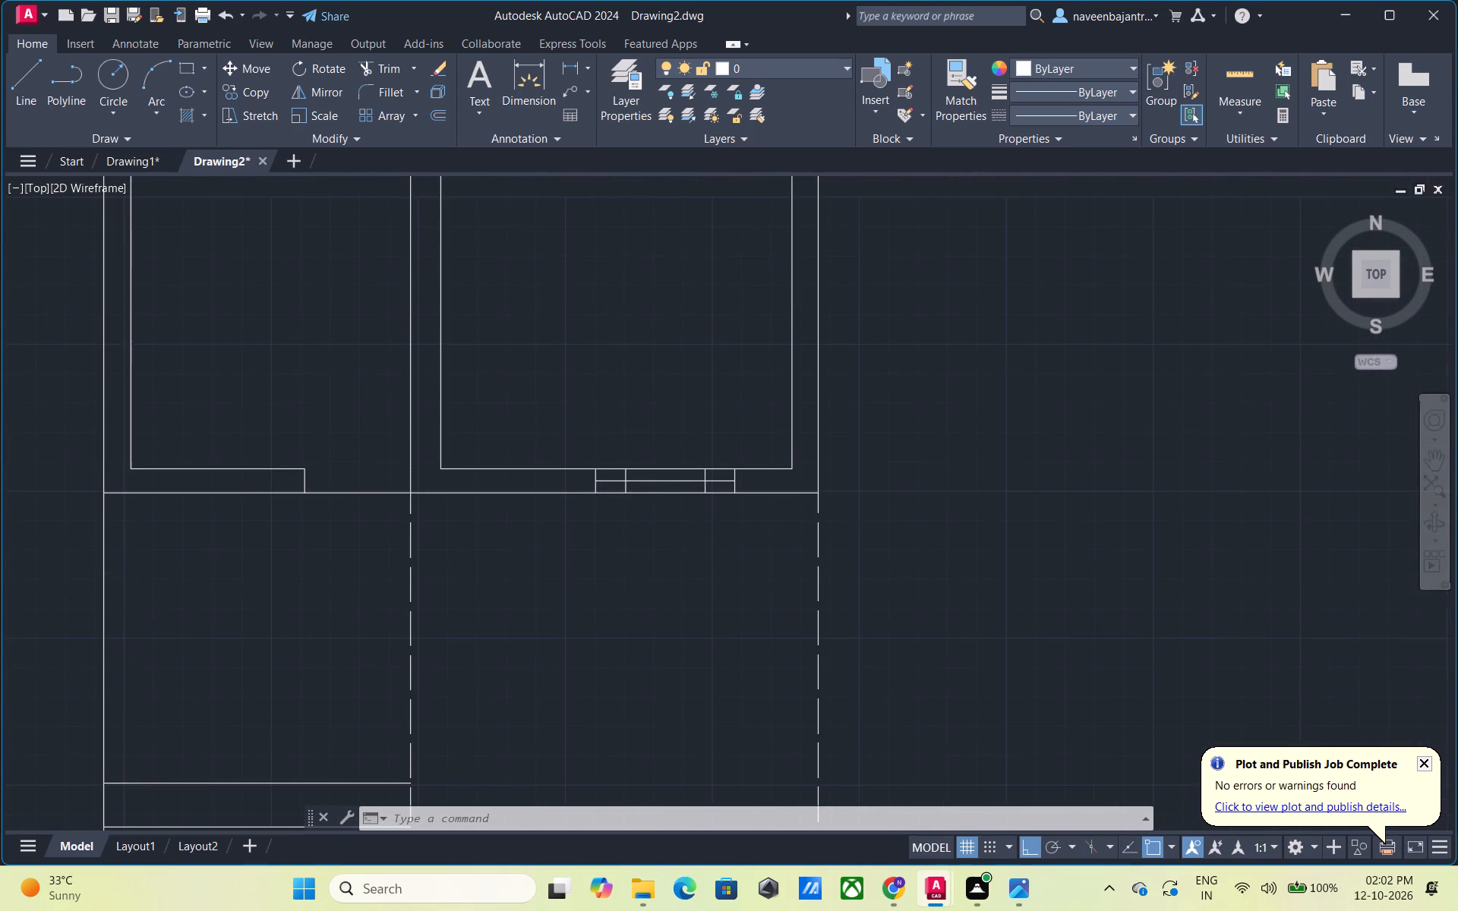
{"action": "scroll", "coordinate": [925, 447], "scroll_direction": "up", "scroll_amount": 1}
{"action": "key", "text": "Escape"}
{"action": "type", "text": "L"}
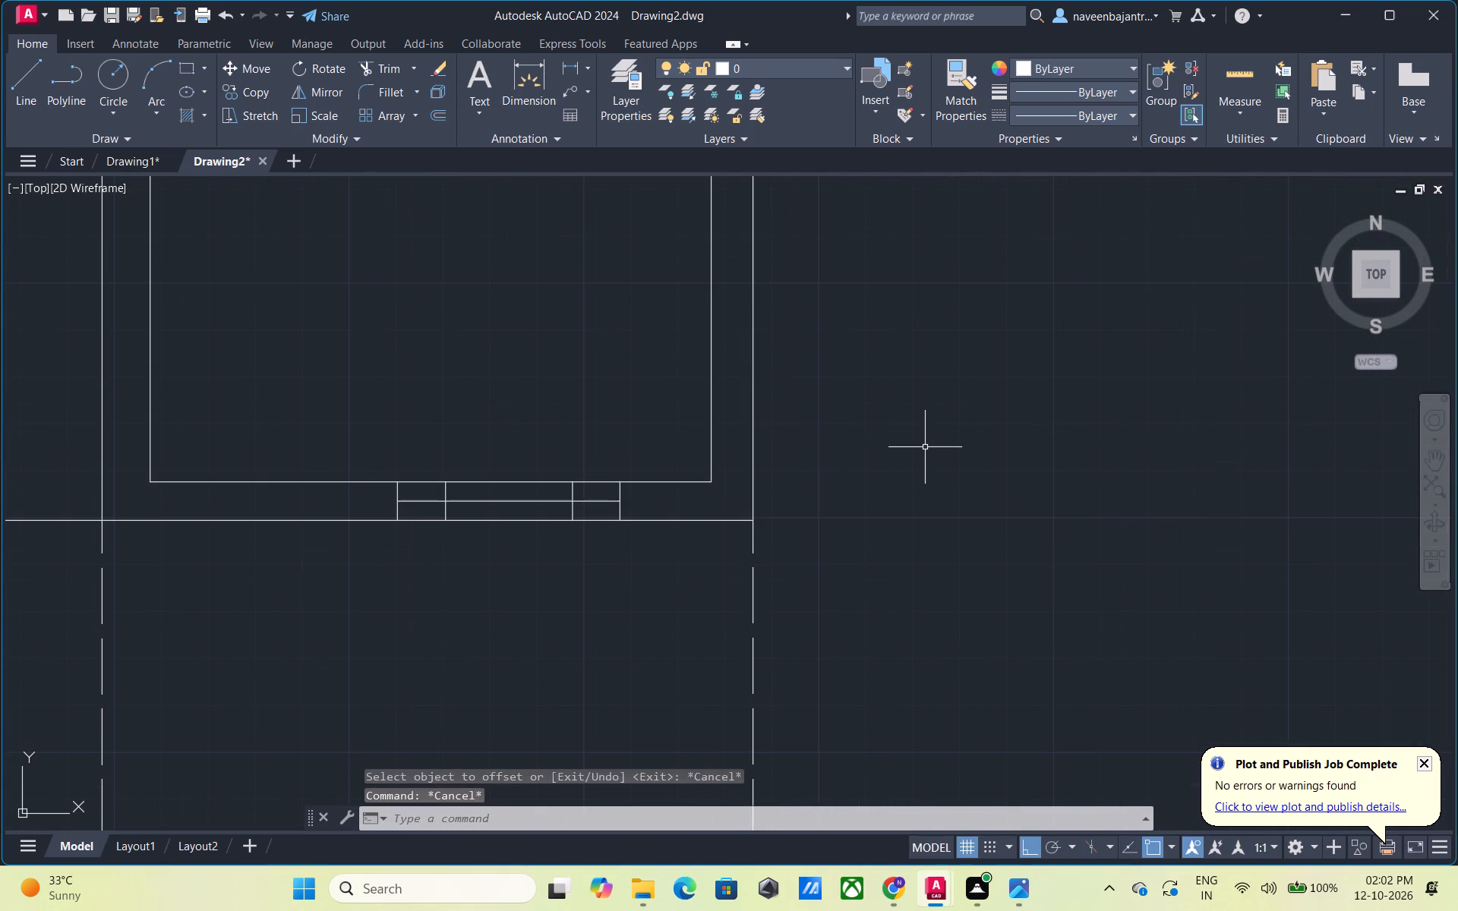
{"action": "key", "text": "space"}
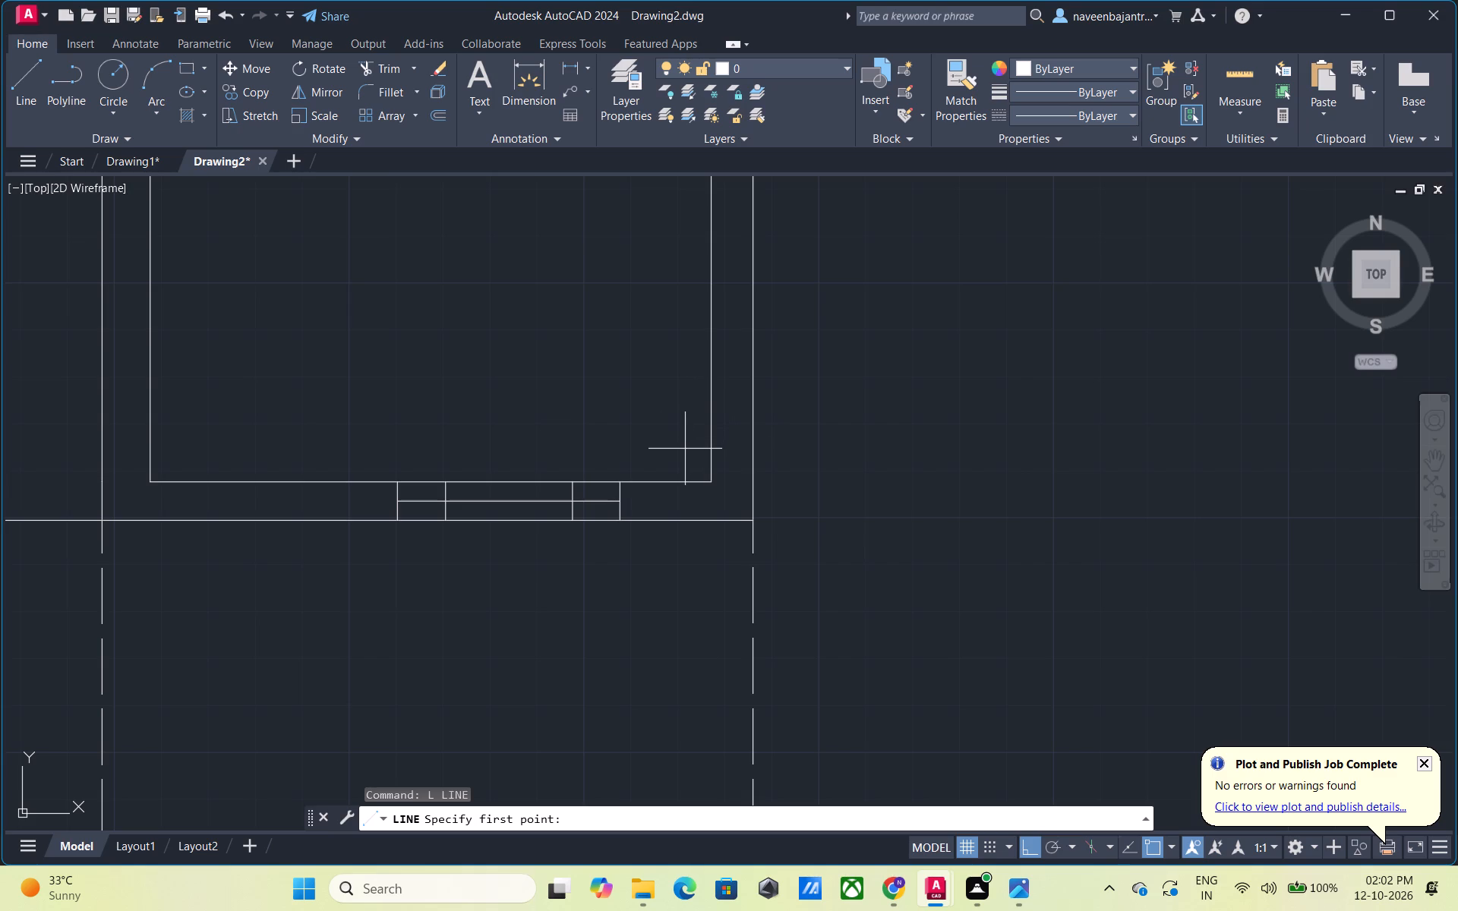
{"action": "left_click", "coordinate": [685, 449]}
{"action": "left_click", "coordinate": [803, 447]}
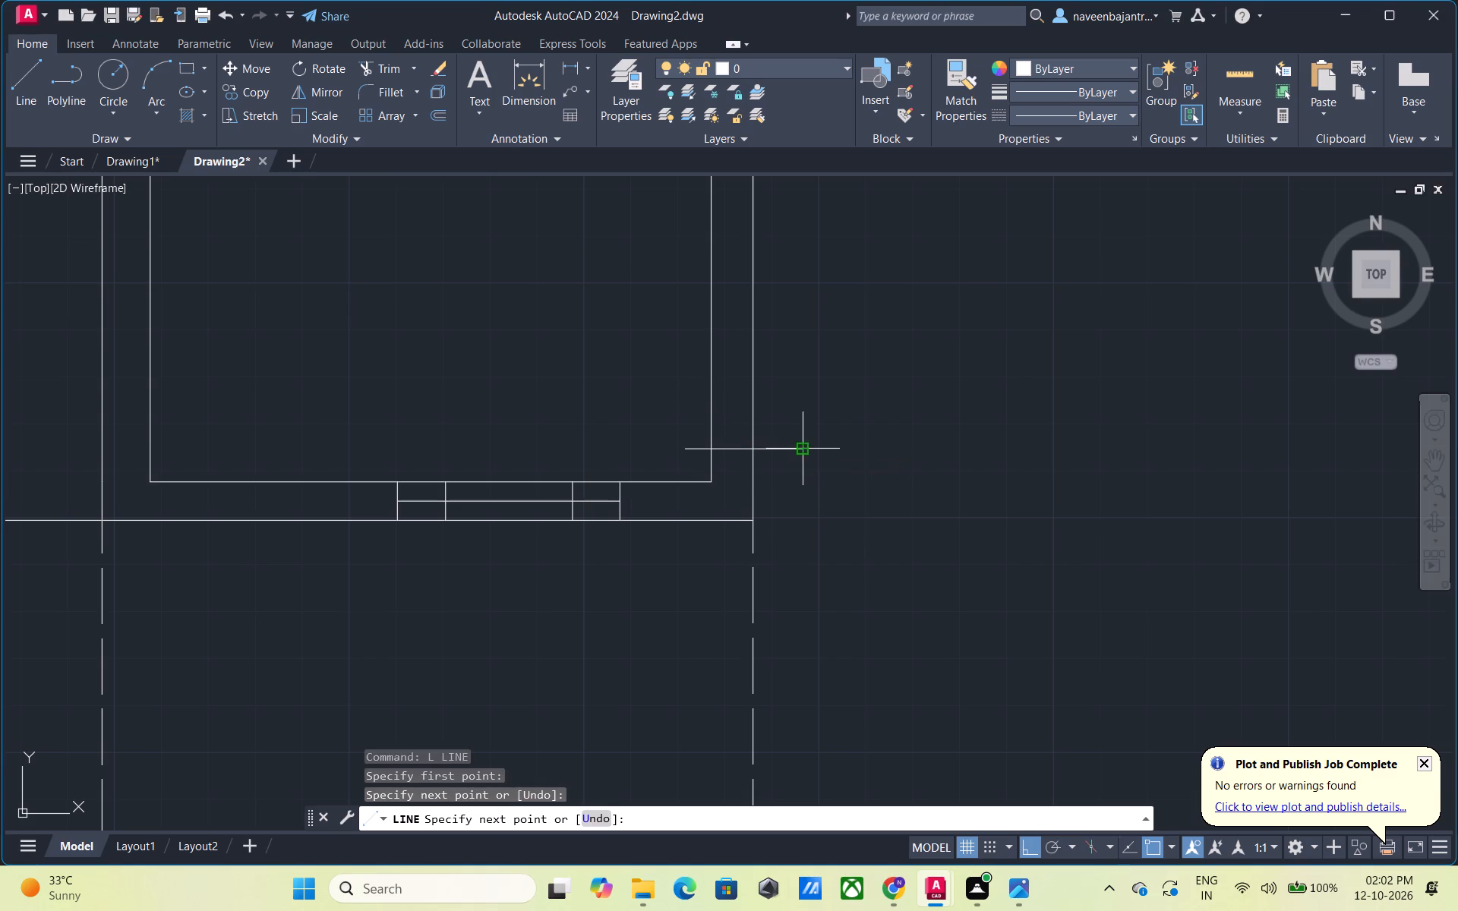
{"action": "key", "text": "Escape"}
Trim both overhanging ends of the short line so it spans only the right wall's thickness.
{"action": "type", "text": "TR"}
{"action": "key", "text": "space"}
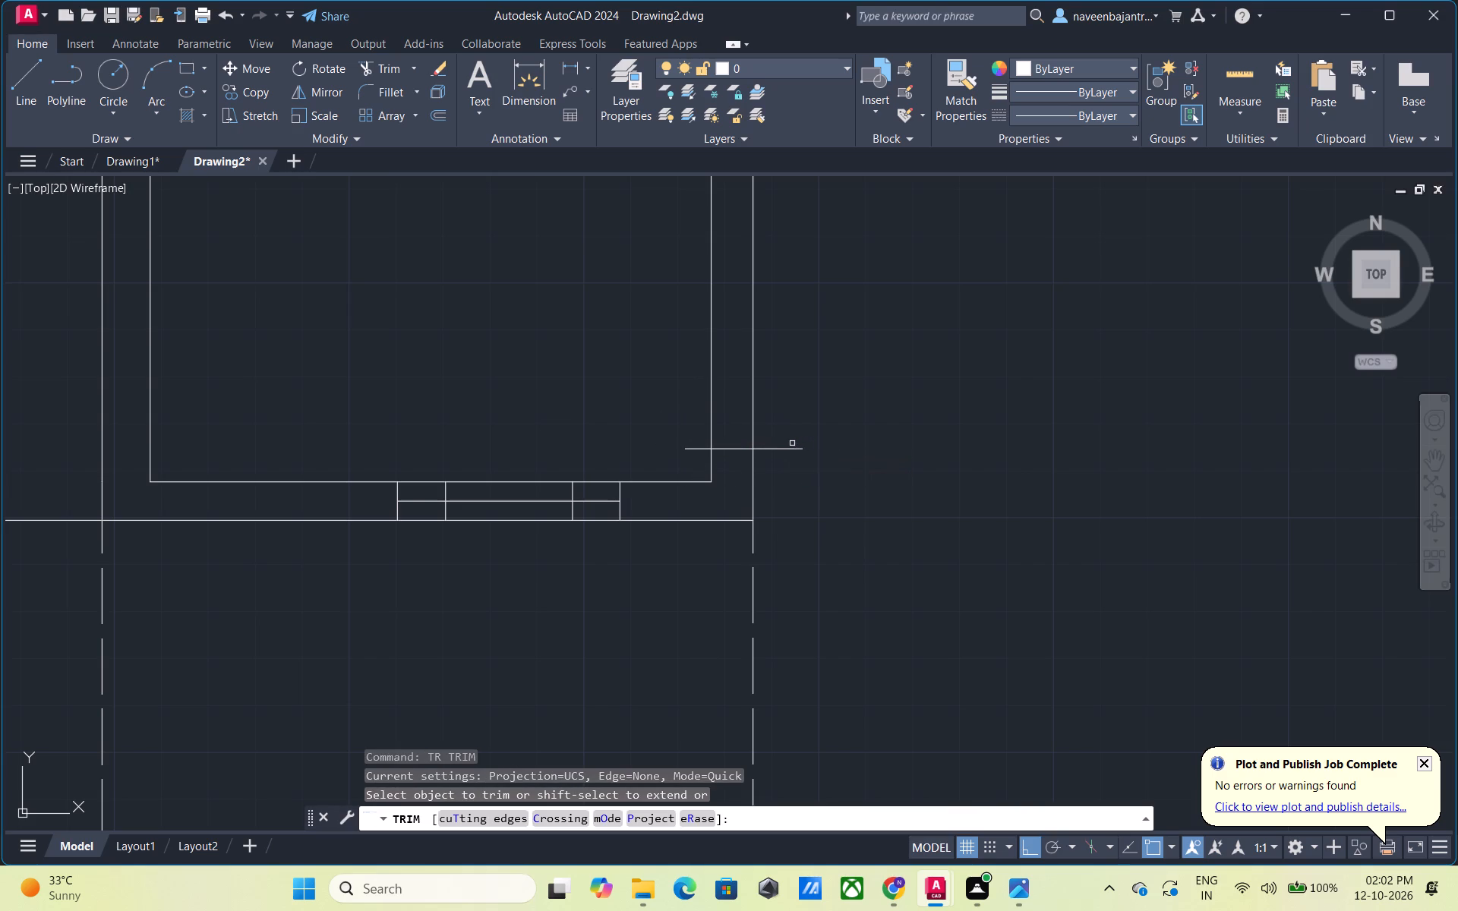
{"action": "left_click", "coordinate": [787, 449]}
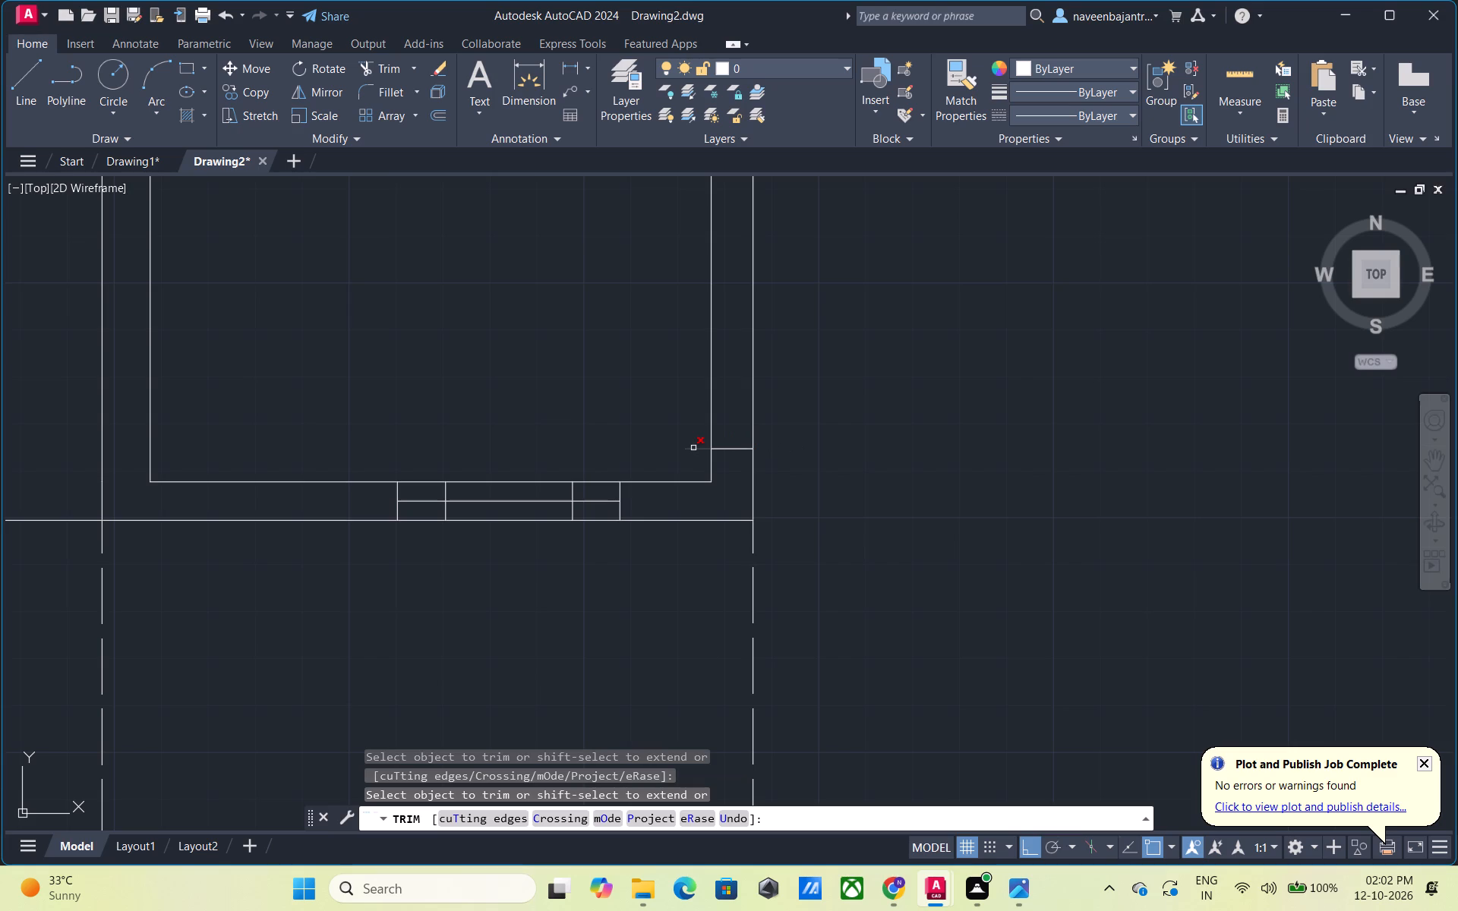
{"action": "left_click", "coordinate": [693, 448]}
{"action": "key", "text": "Escape"}
Offset the short line across the right wall upward by 4' to mark the window opening.
{"action": "type", "text": "O"}
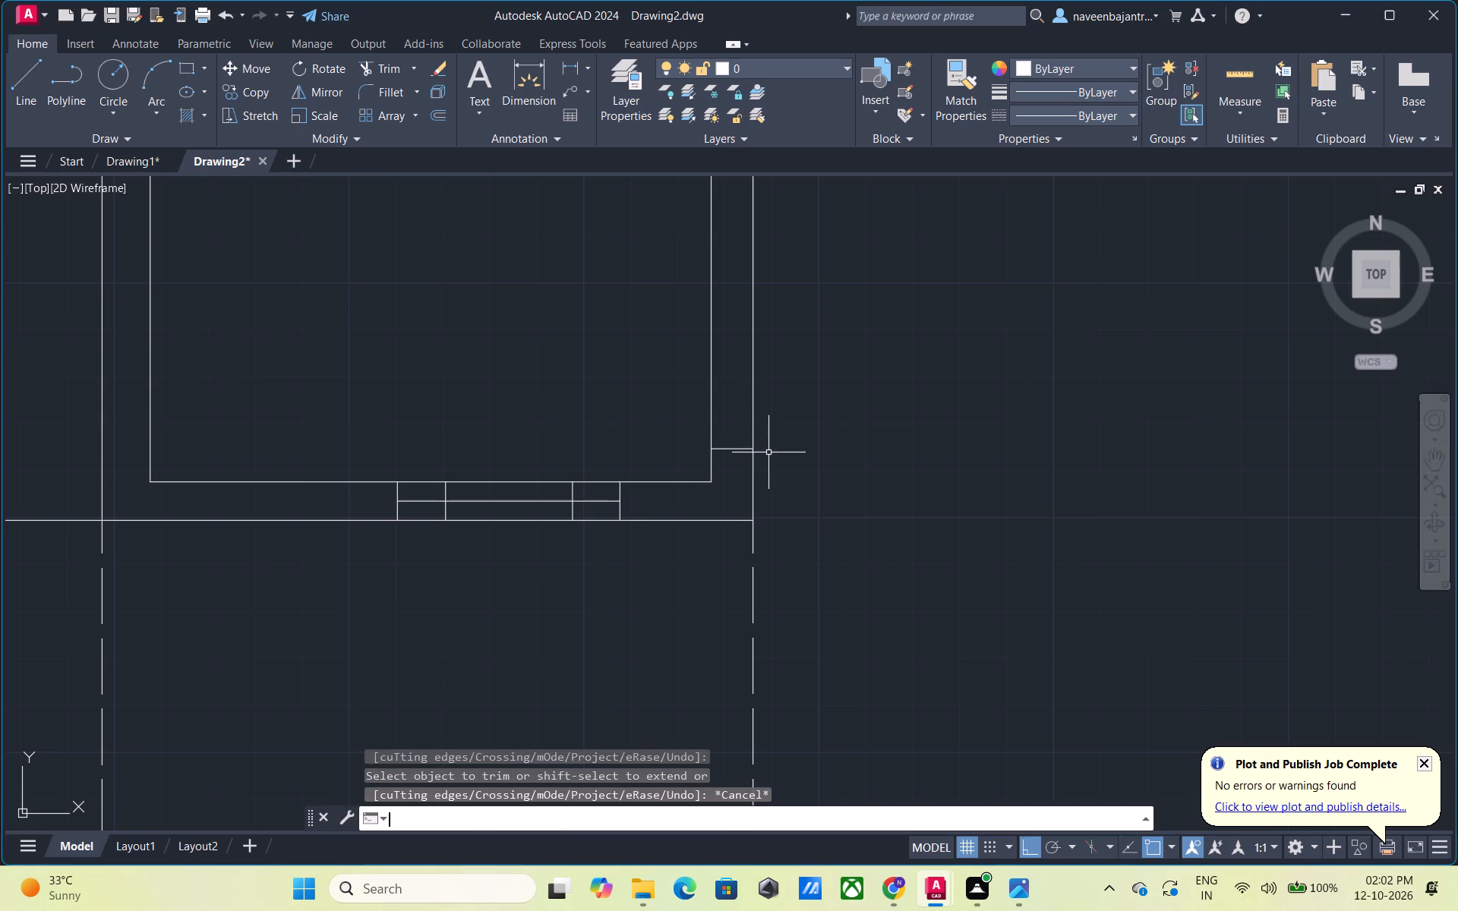
{"action": "key", "text": "space"}
{"action": "key", "text": "space"}
{"action": "left_click_drag", "start_coordinate": [745, 450], "coordinate": [743, 443]}
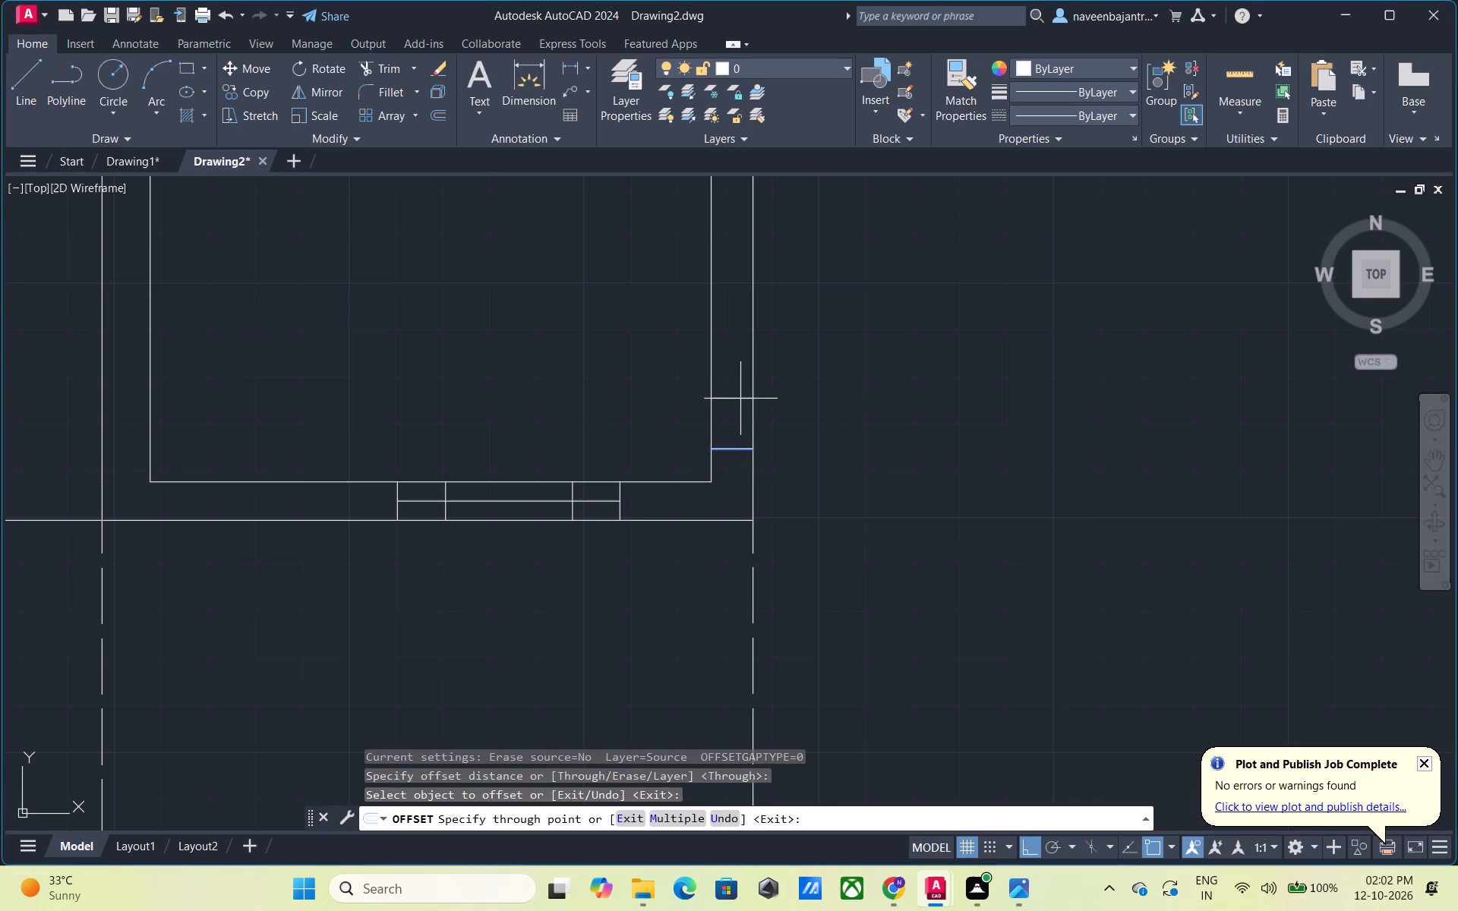
{"action": "type", "text": "4'"}
{"action": "key", "text": "Return"}
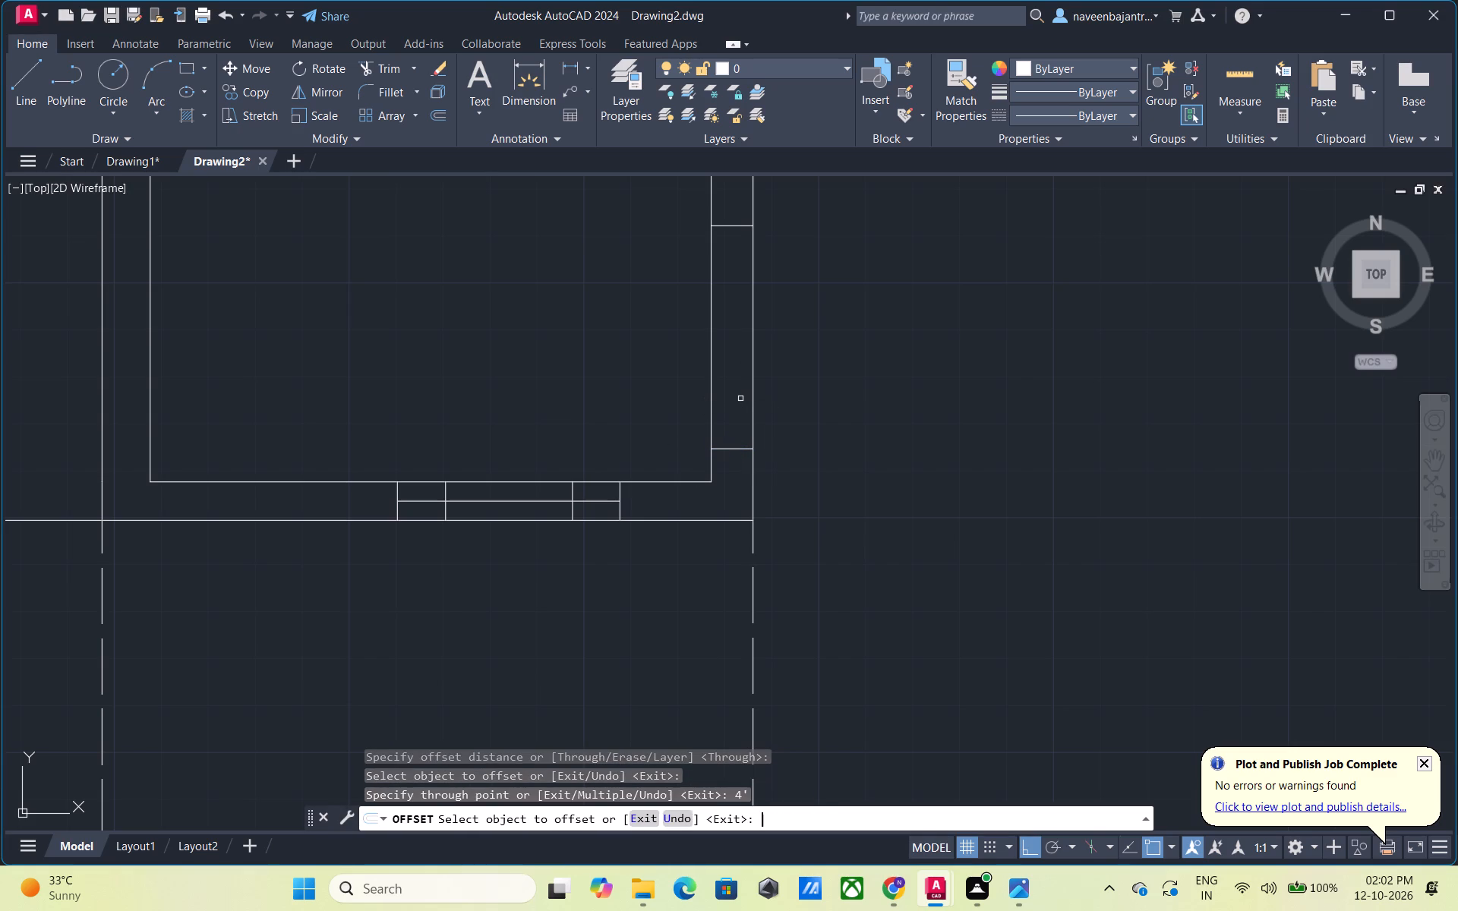
{"action": "key", "text": "Escape"}
Draw the window's vertical centre line between the midpoints of the two 4'-spaced lines in the right wall.
{"action": "type", "text": "L"}
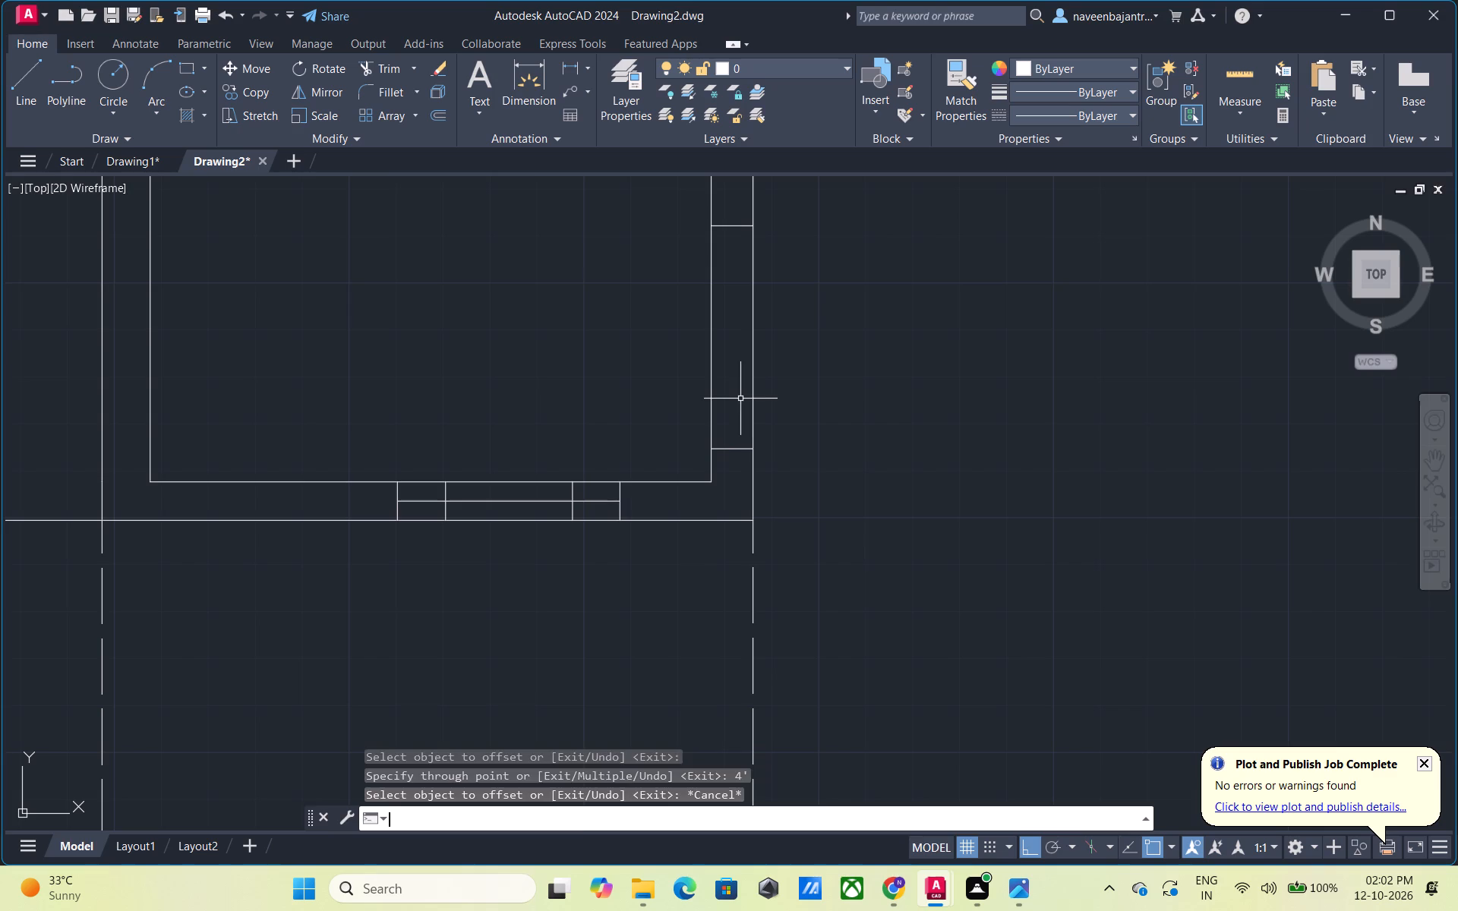
{"action": "key", "text": "space"}
{"action": "left_click", "coordinate": [734, 229]}
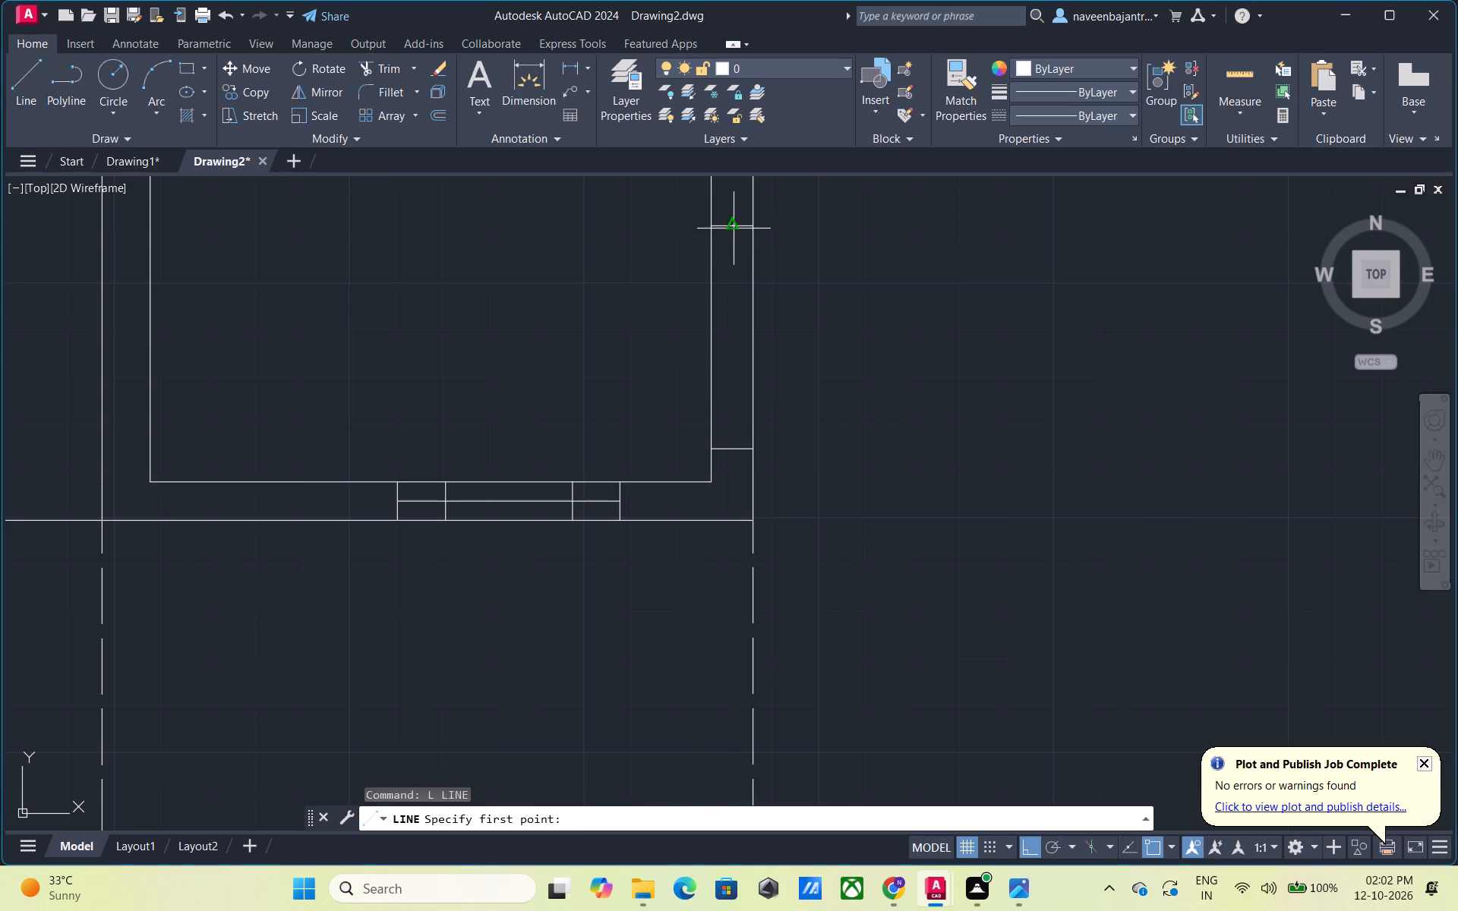
{"action": "left_click", "coordinate": [732, 448]}
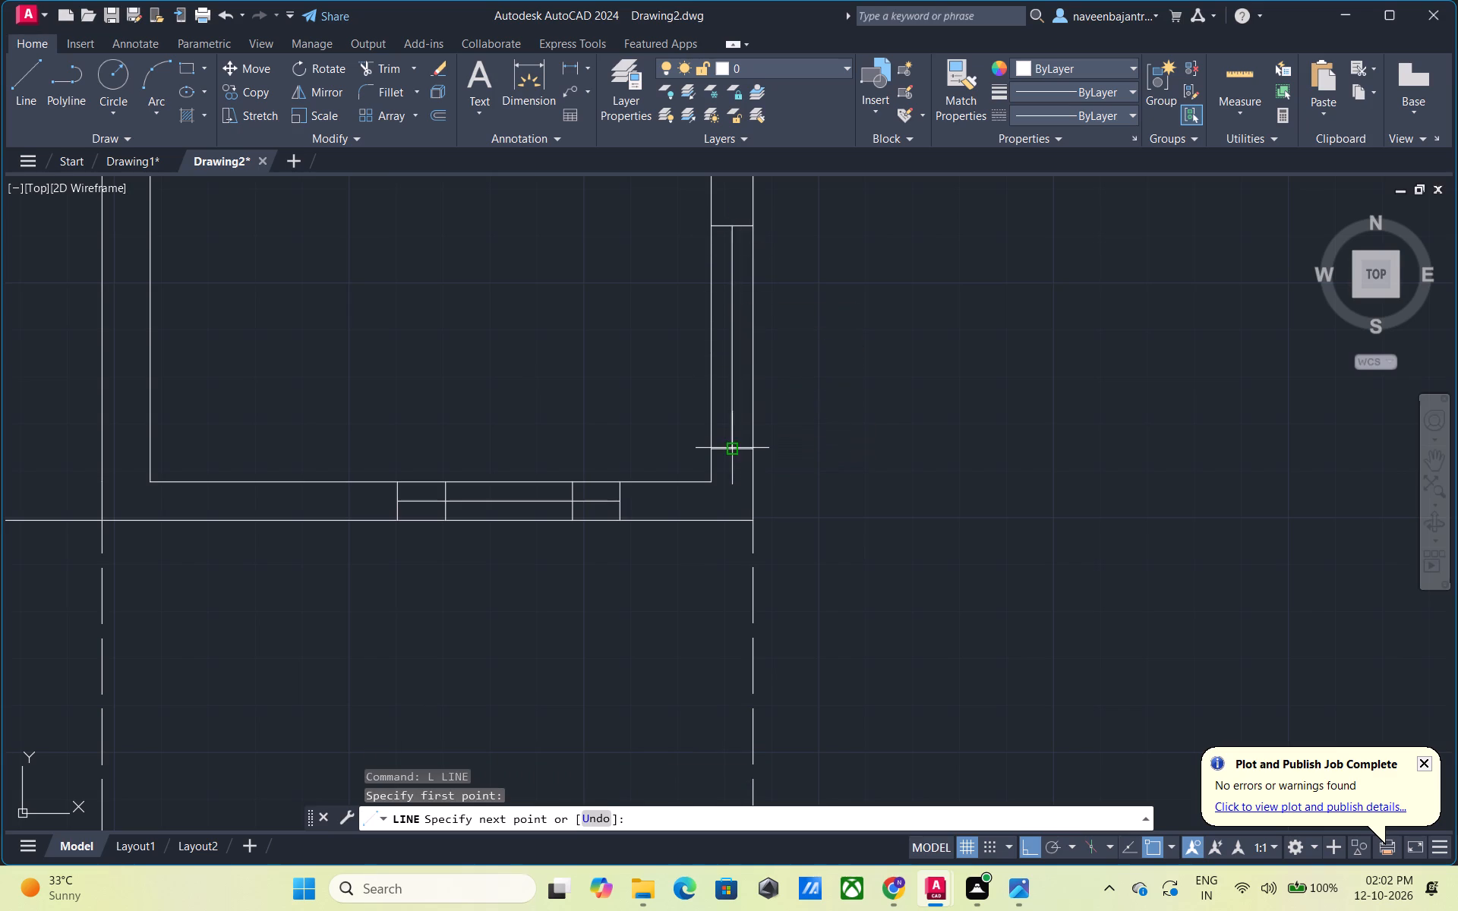
{"action": "key", "text": "Escape"}
Offset the right-wall window's lower and upper end lines 10" inward.
{"action": "type", "text": "O"}
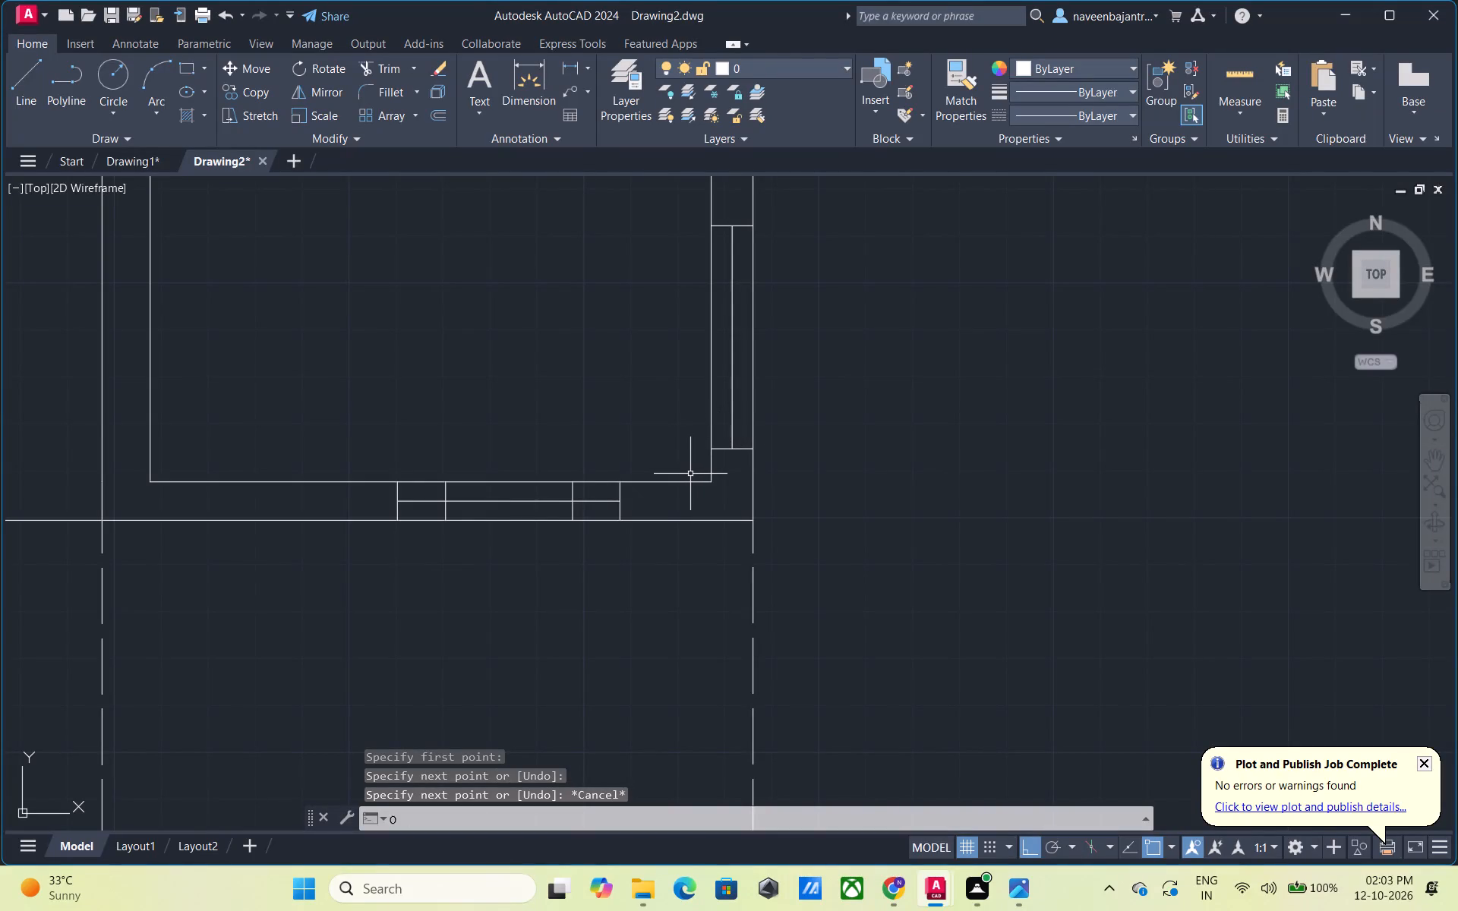
{"action": "key", "text": "space"}
{"action": "key", "text": "space"}
{"action": "left_click", "coordinate": [740, 450]}
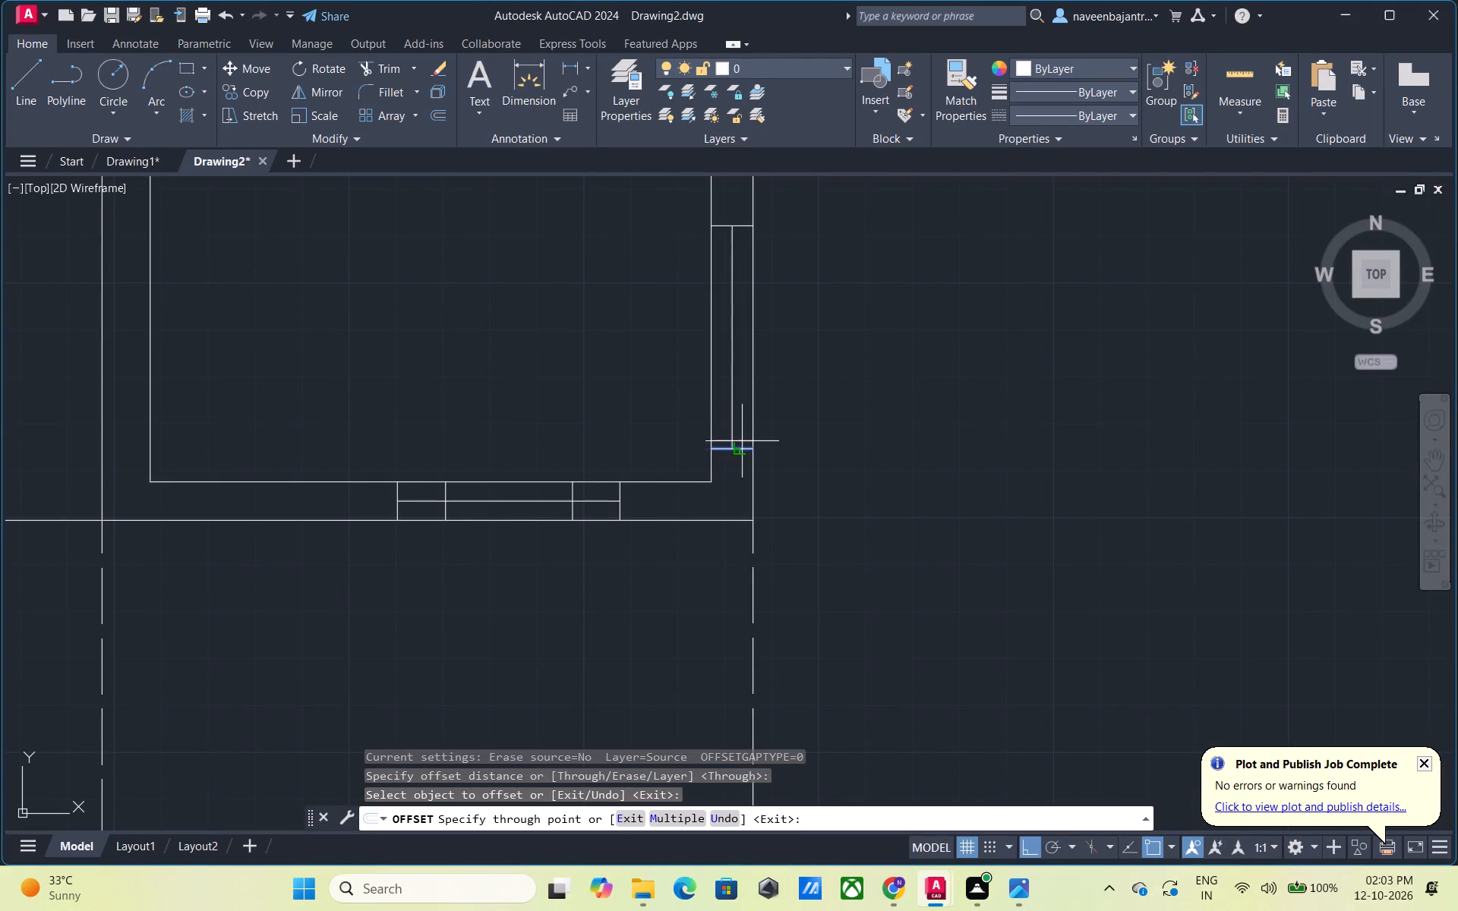
{"action": "type", "text": "10\""}
{"action": "key", "text": "Return"}
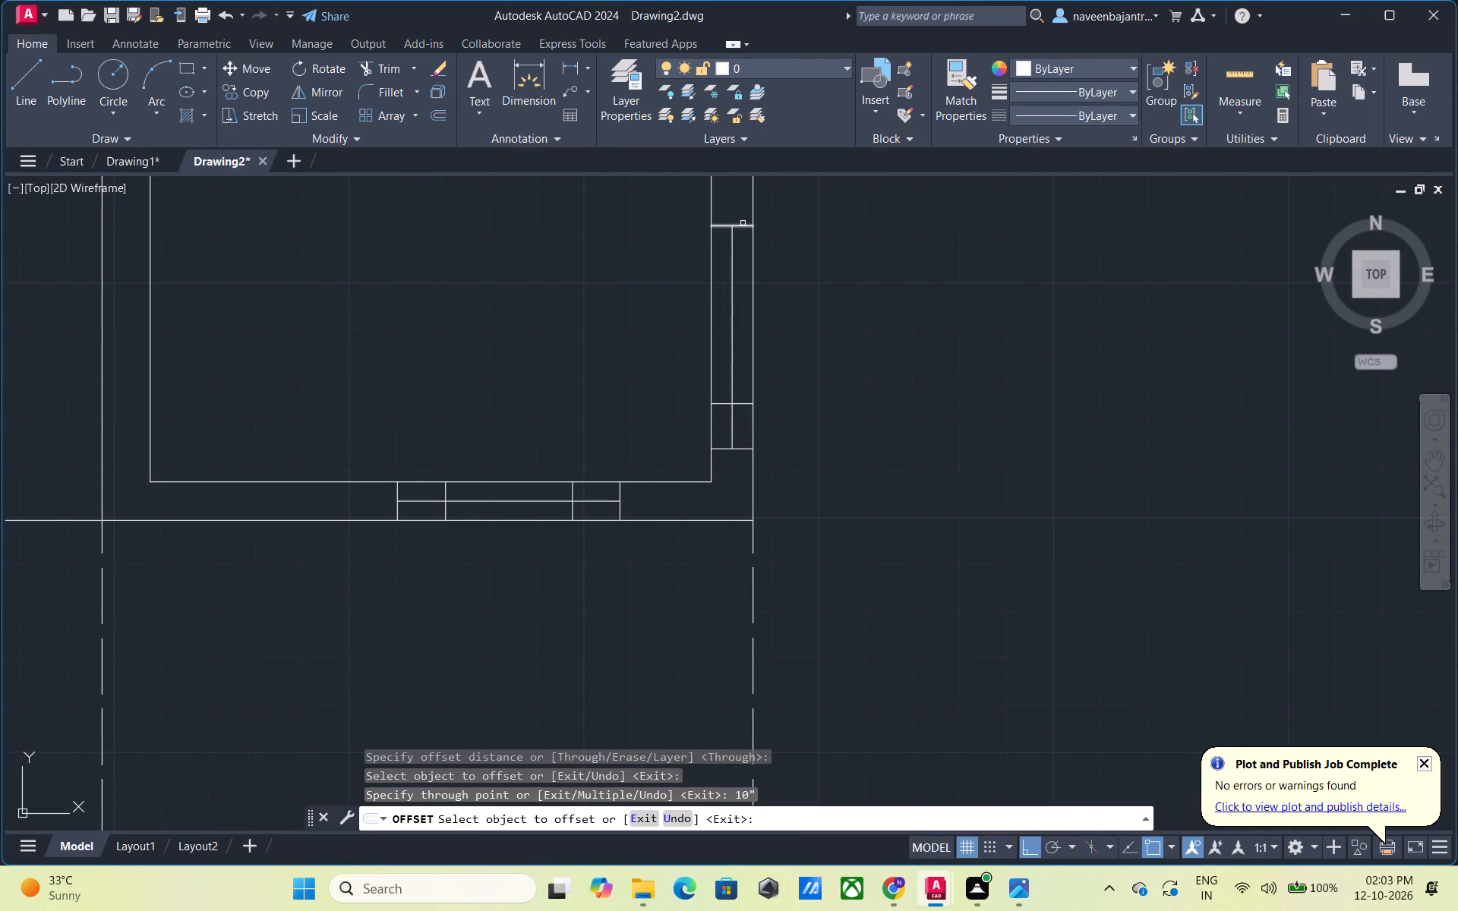
{"action": "left_click", "coordinate": [742, 226]}
{"action": "type", "text": "10\""}
{"action": "key", "text": "Return"}
{"action": "key", "text": "Escape"}
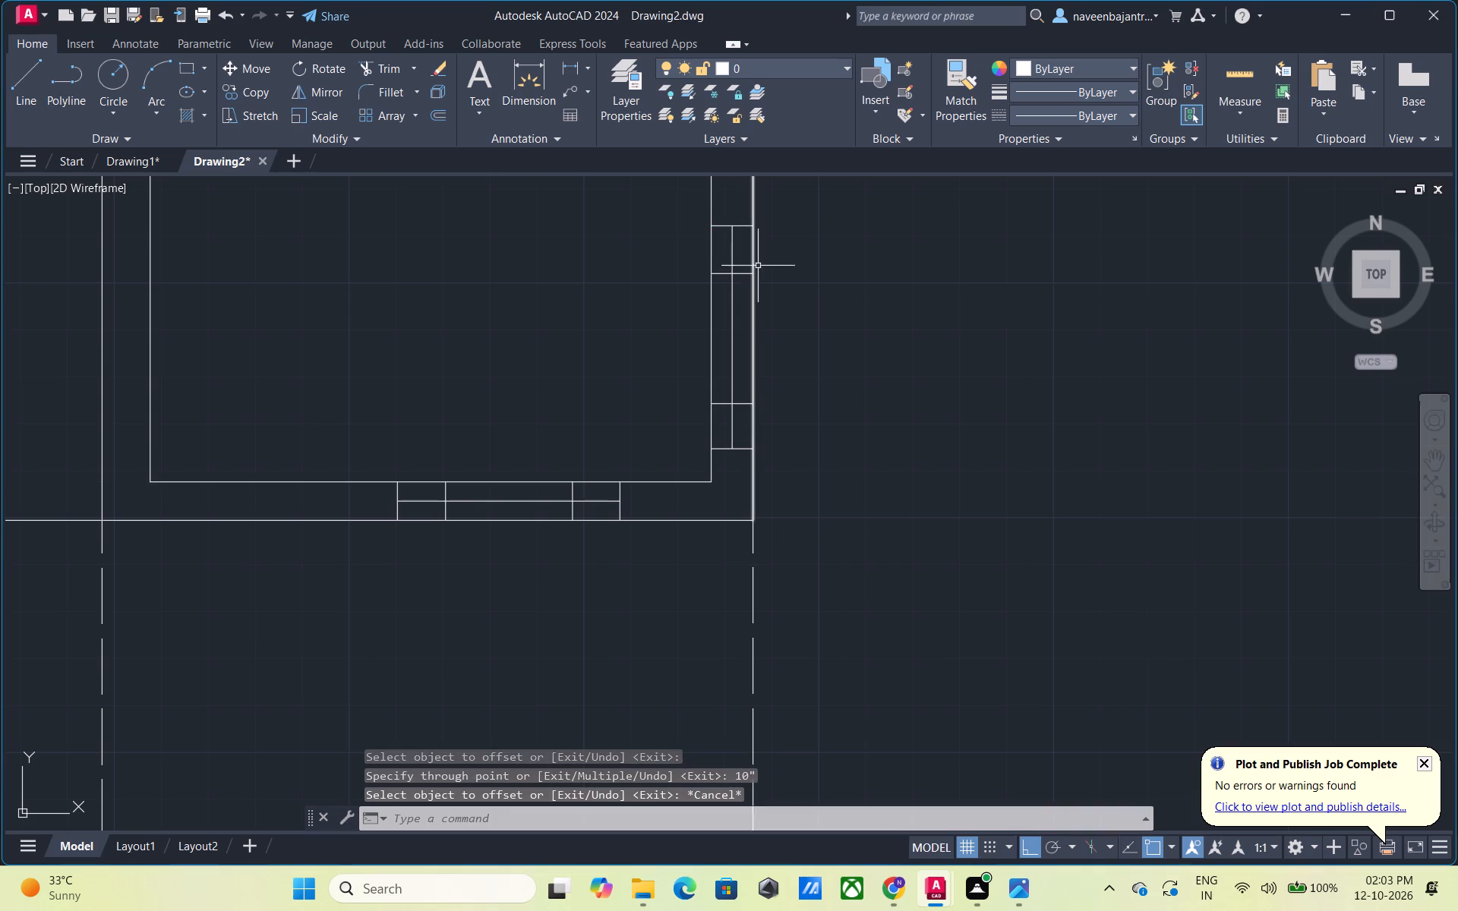
Draw a short horizontal line outward across the right wall from the midpoint of the small middle room's inner wall line.
{"action": "scroll", "coordinate": [778, 292], "scroll_direction": "down", "scroll_amount": 5}
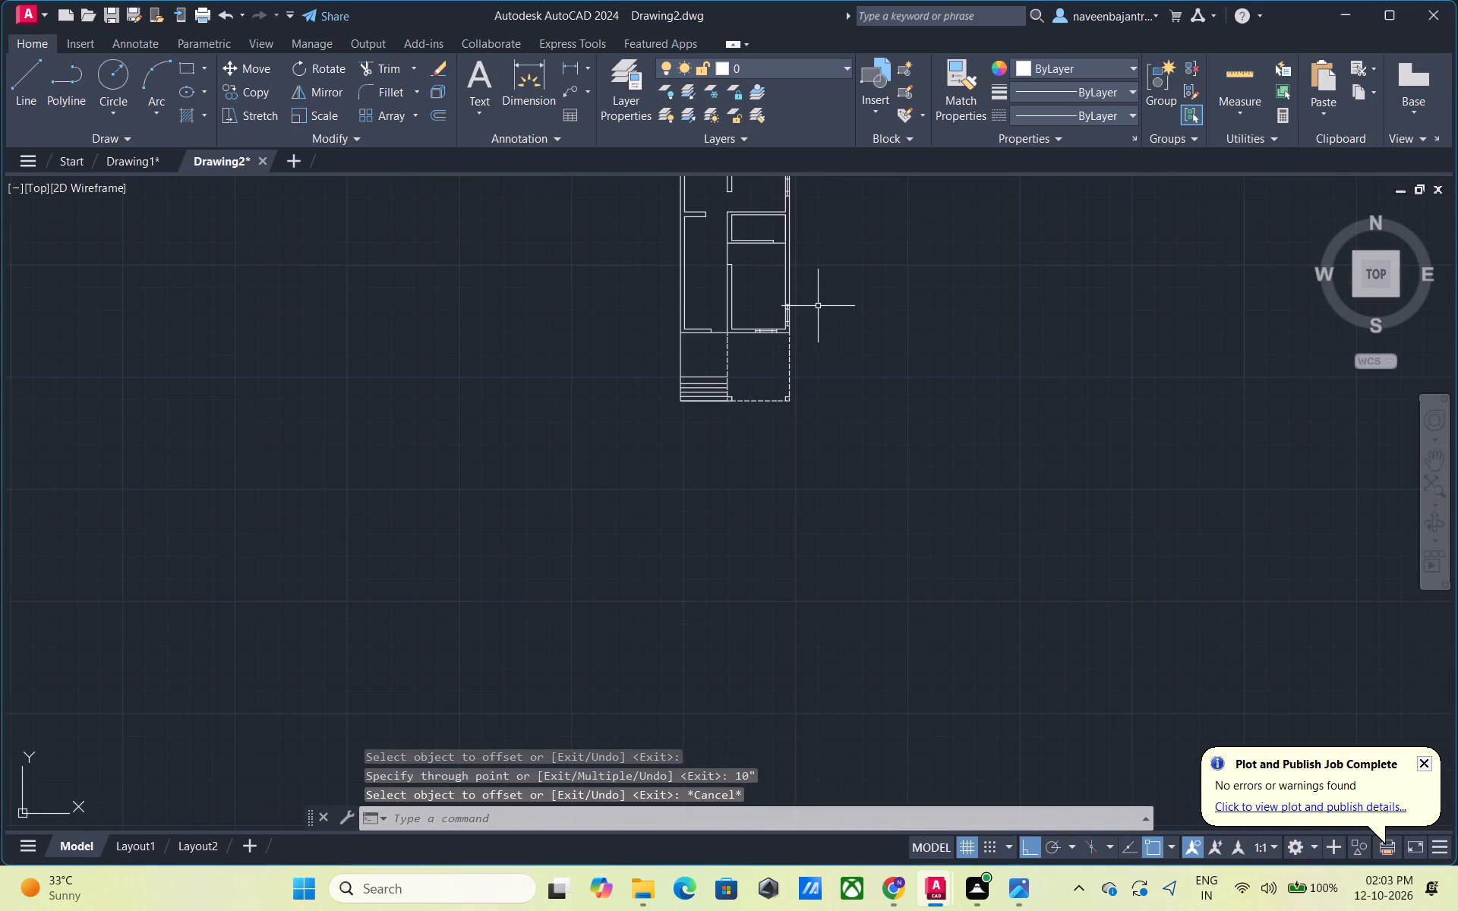
{"action": "middle_click_drag", "start_coordinate": [818, 306], "coordinate": [844, 447]}
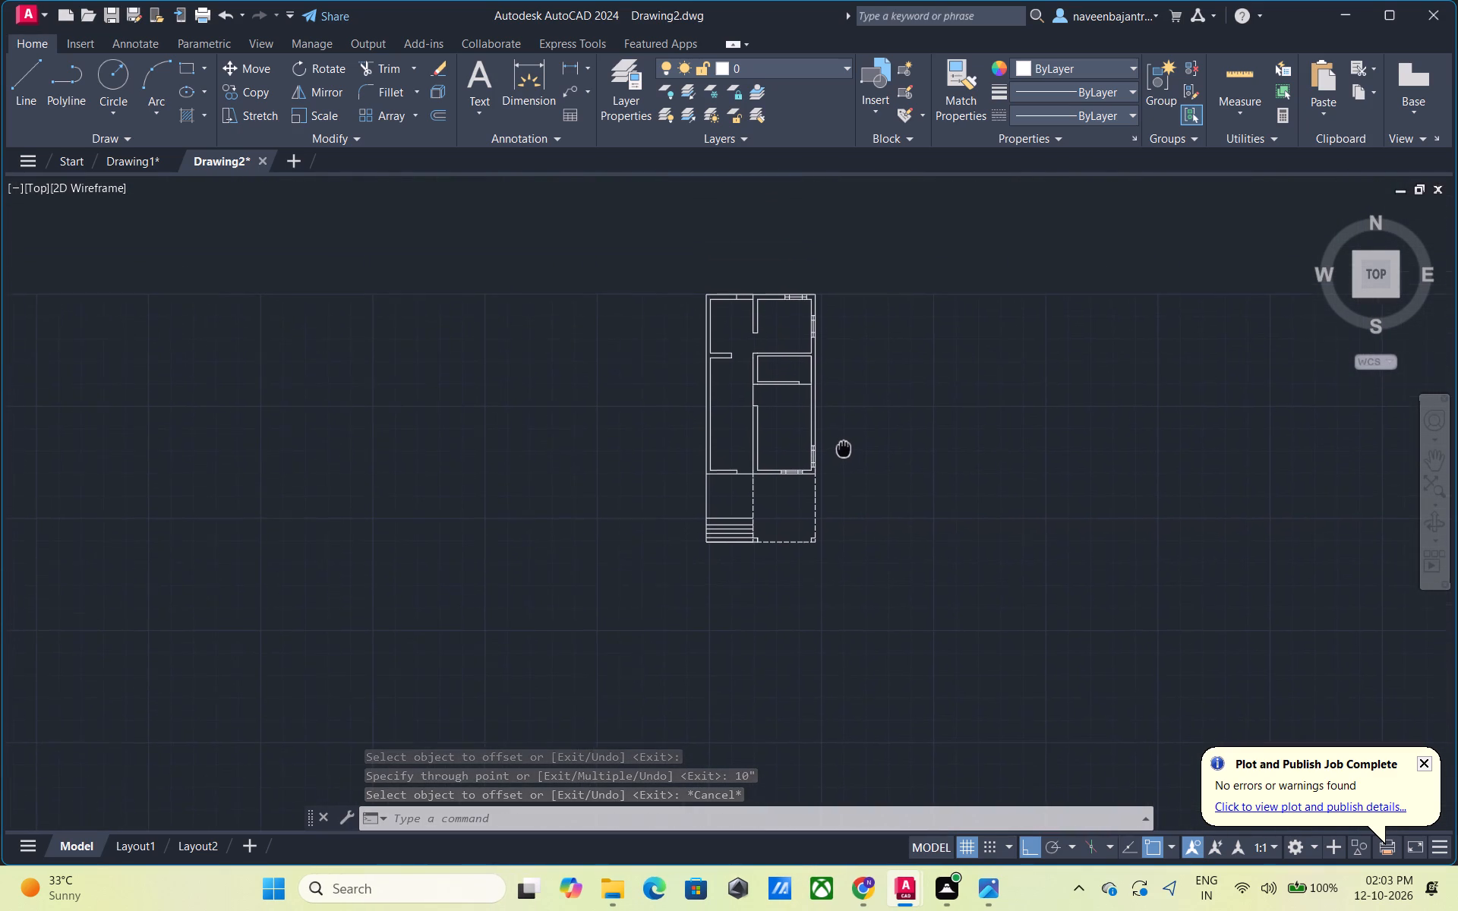
{"action": "middle_click_drag", "start_coordinate": [844, 447], "coordinate": [846, 449]}
{"action": "scroll", "coordinate": [836, 380], "scroll_direction": "up", "scroll_amount": 4}
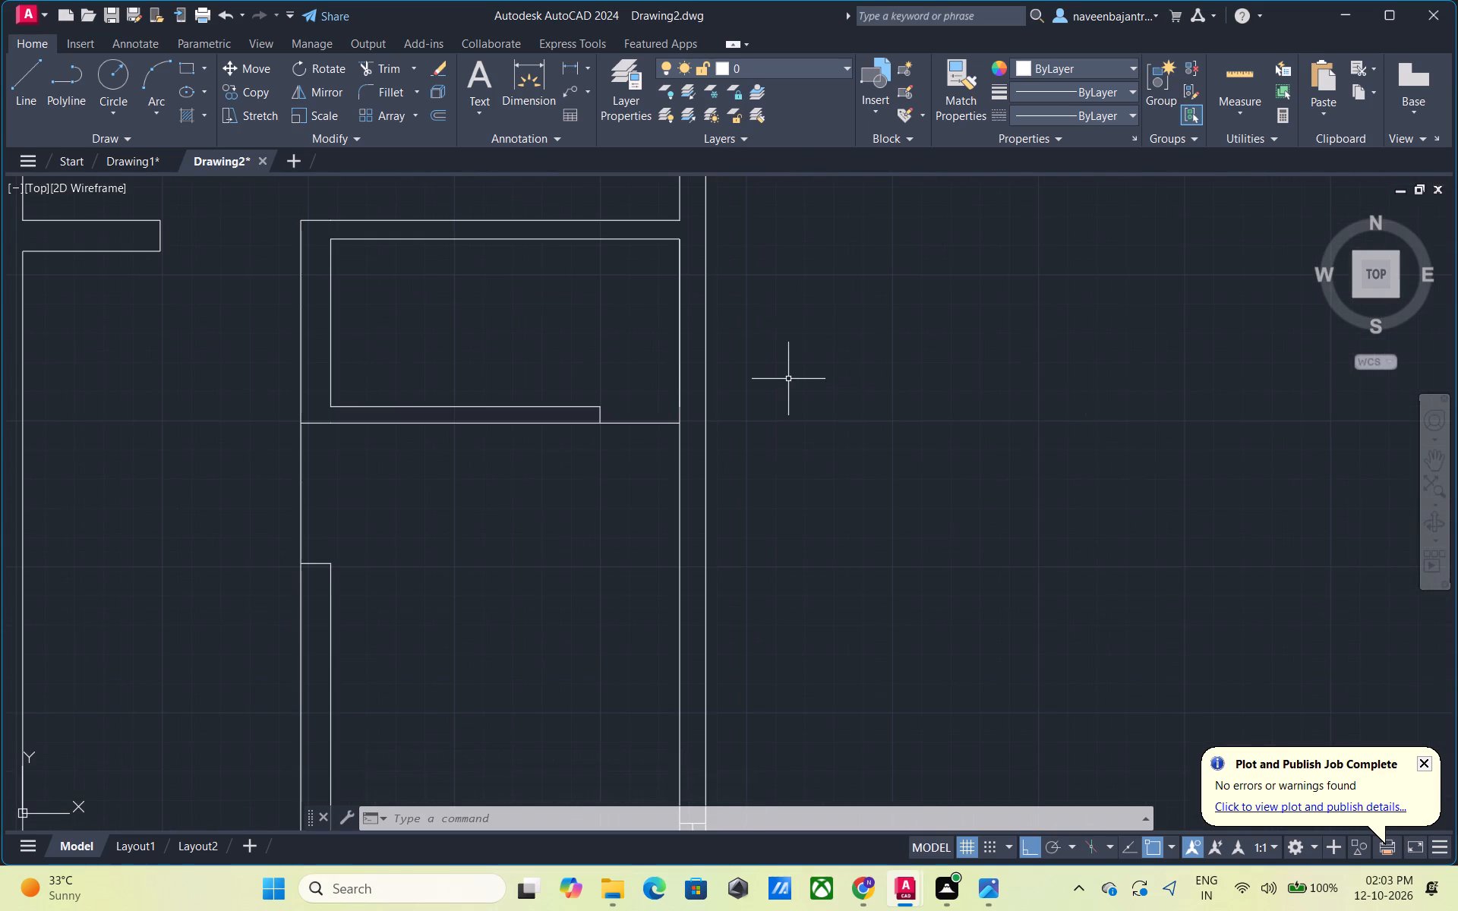
{"action": "middle_click_drag", "start_coordinate": [788, 379], "coordinate": [878, 440]}
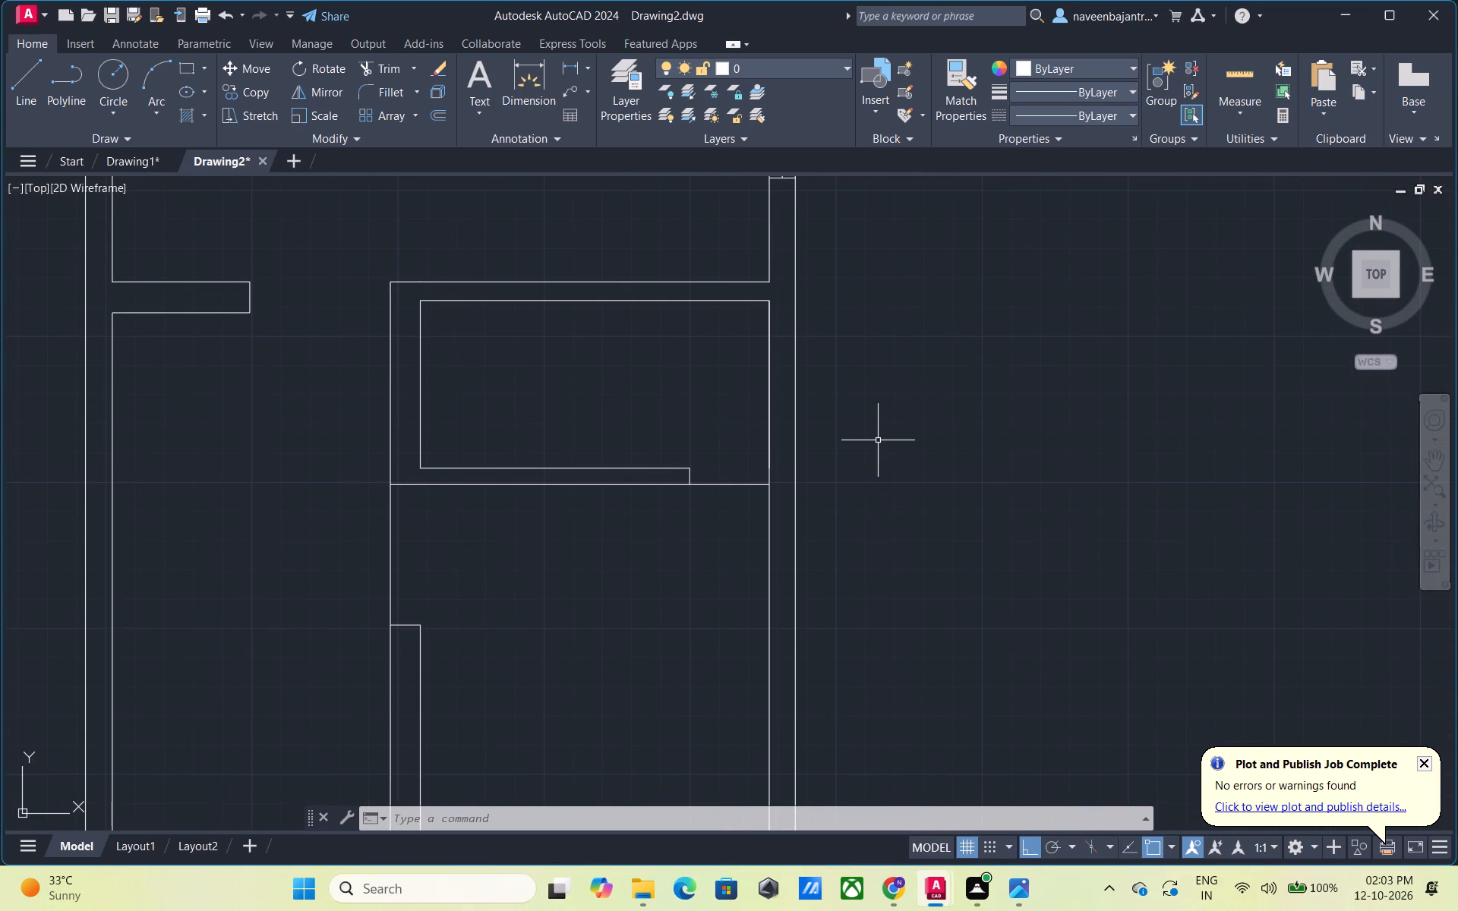
{"action": "key", "text": "Escape"}
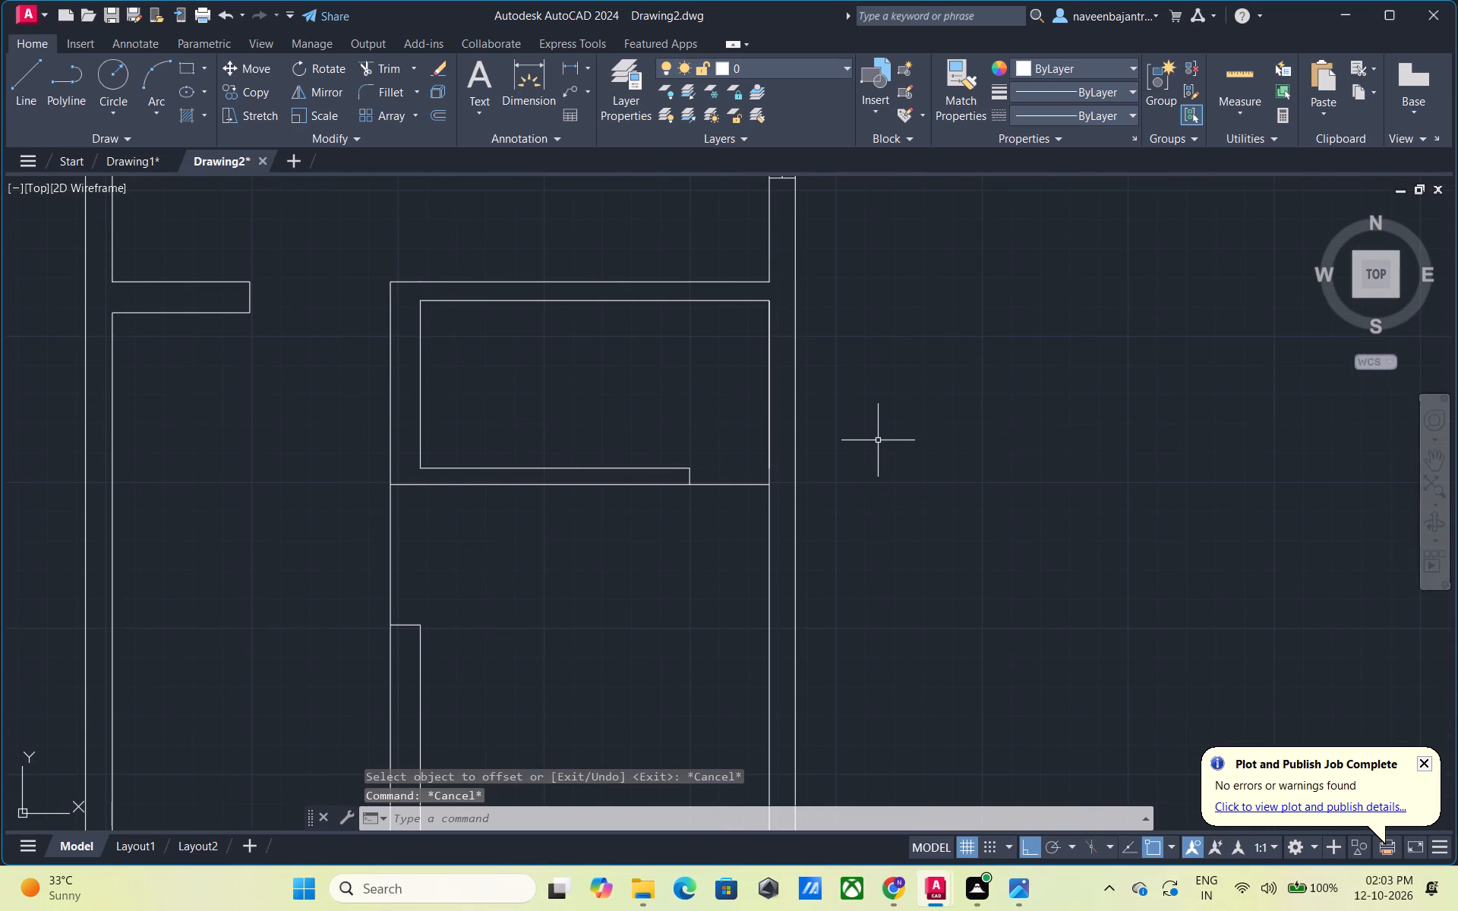
{"action": "key", "text": "l"}
{"action": "key", "text": "space"}
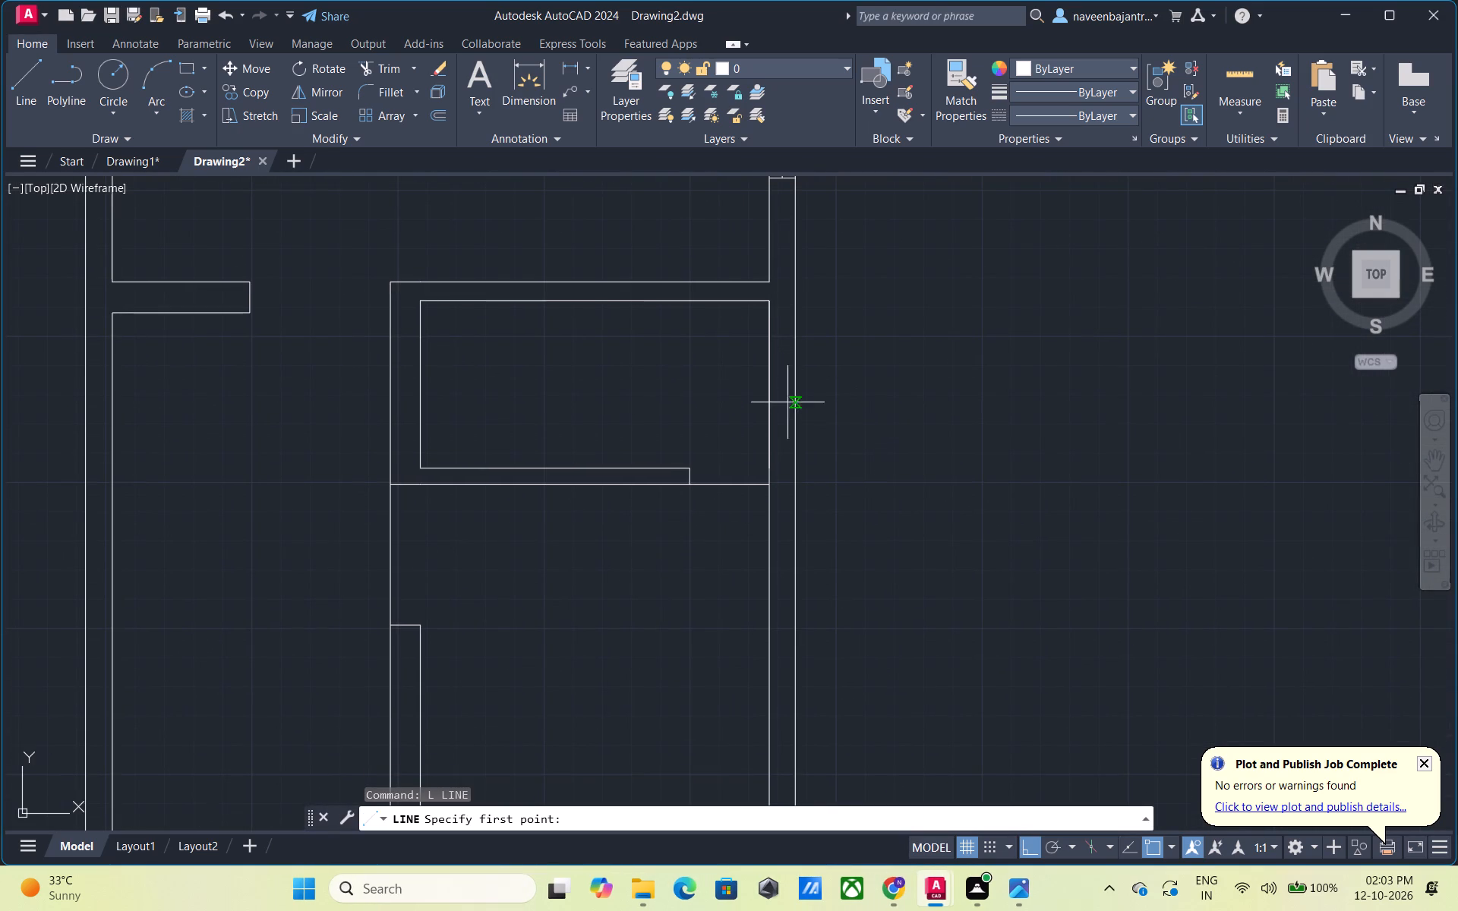
{"action": "left_click", "coordinate": [774, 385]}
{"action": "left_click", "coordinate": [817, 382]}
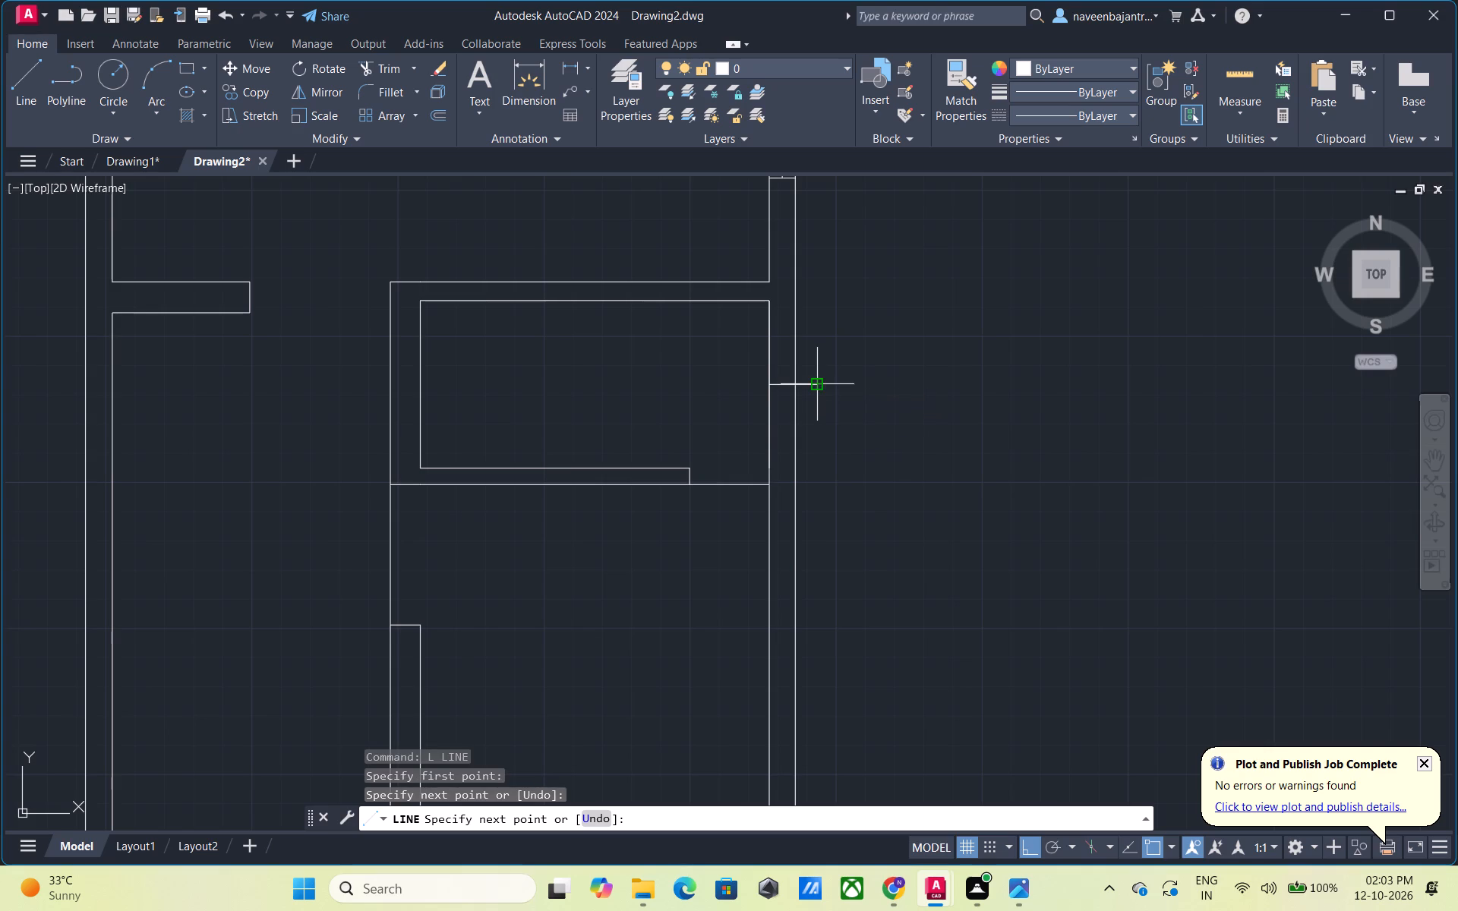
{"action": "key", "text": "Escape"}
Trim the short line's overhang beyond the outer face of the right wall beside the small middle room.
{"action": "type", "text": "TR"}
{"action": "key", "text": "space"}
{"action": "key", "text": "space"}
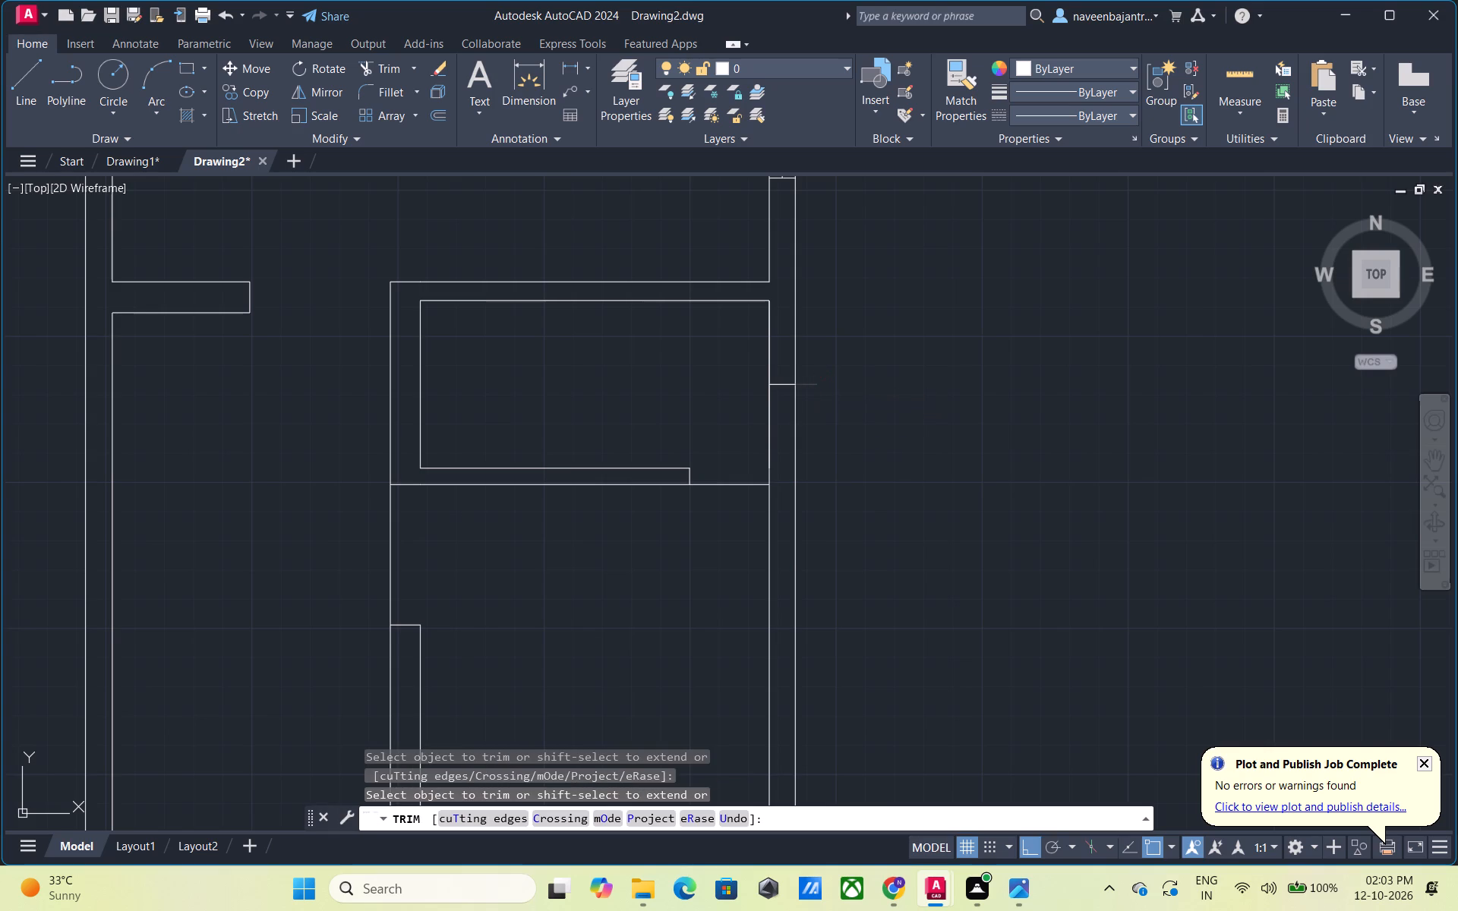
{"action": "left_click", "coordinate": [810, 383]}
{"action": "key", "text": "Escape"}
Offset the short line across the right wall 1' upward and 1' downward to mark the small room's window opening.
{"action": "type", "text": "O"}
{"action": "key", "text": "space"}
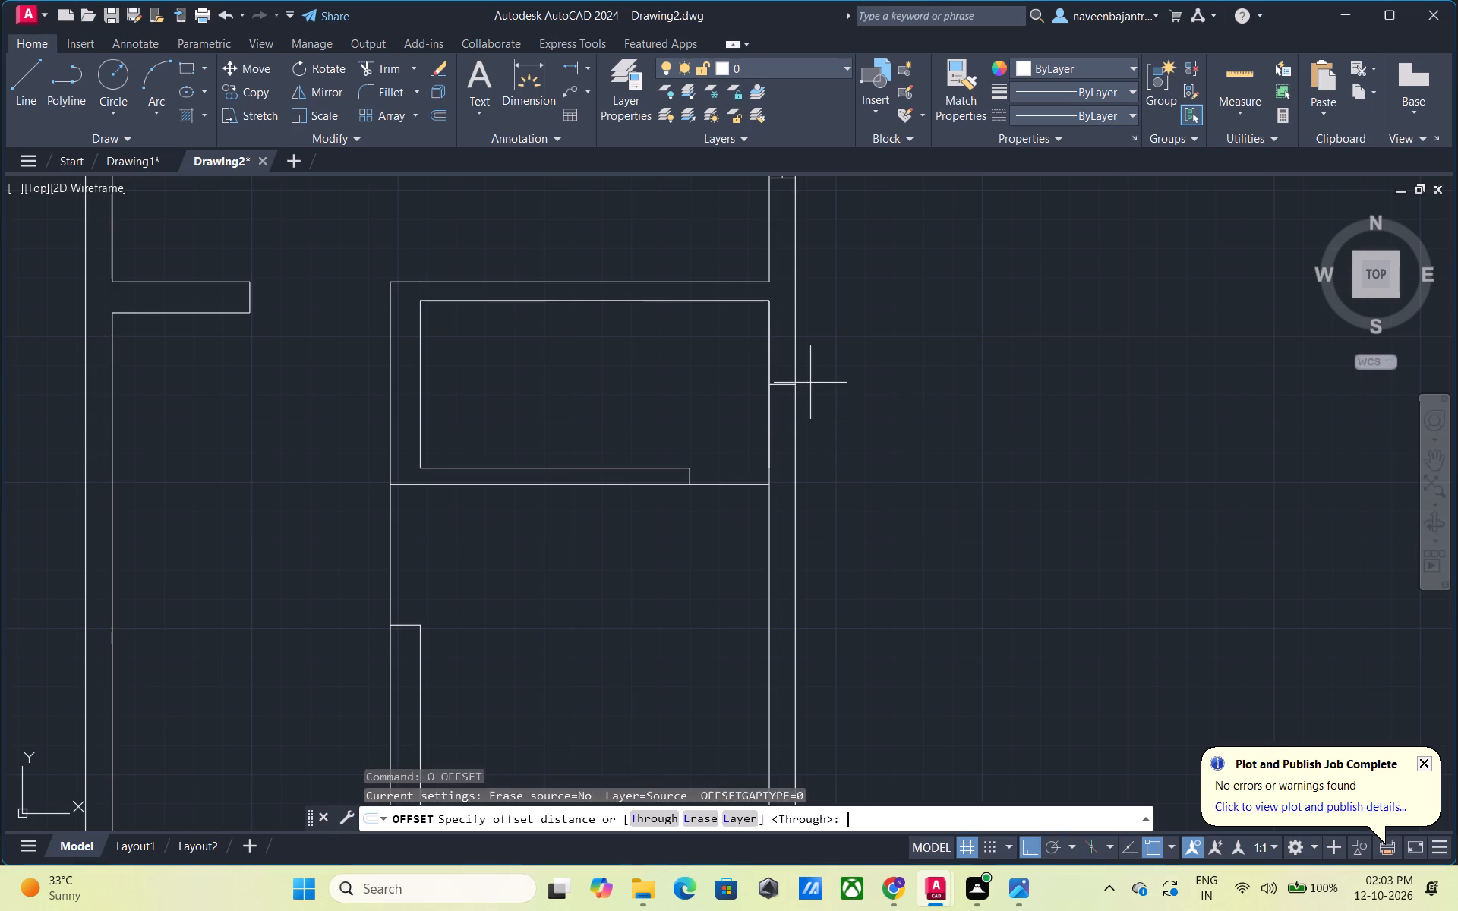
{"action": "key", "text": "space"}
{"action": "left_click", "coordinate": [789, 386]}
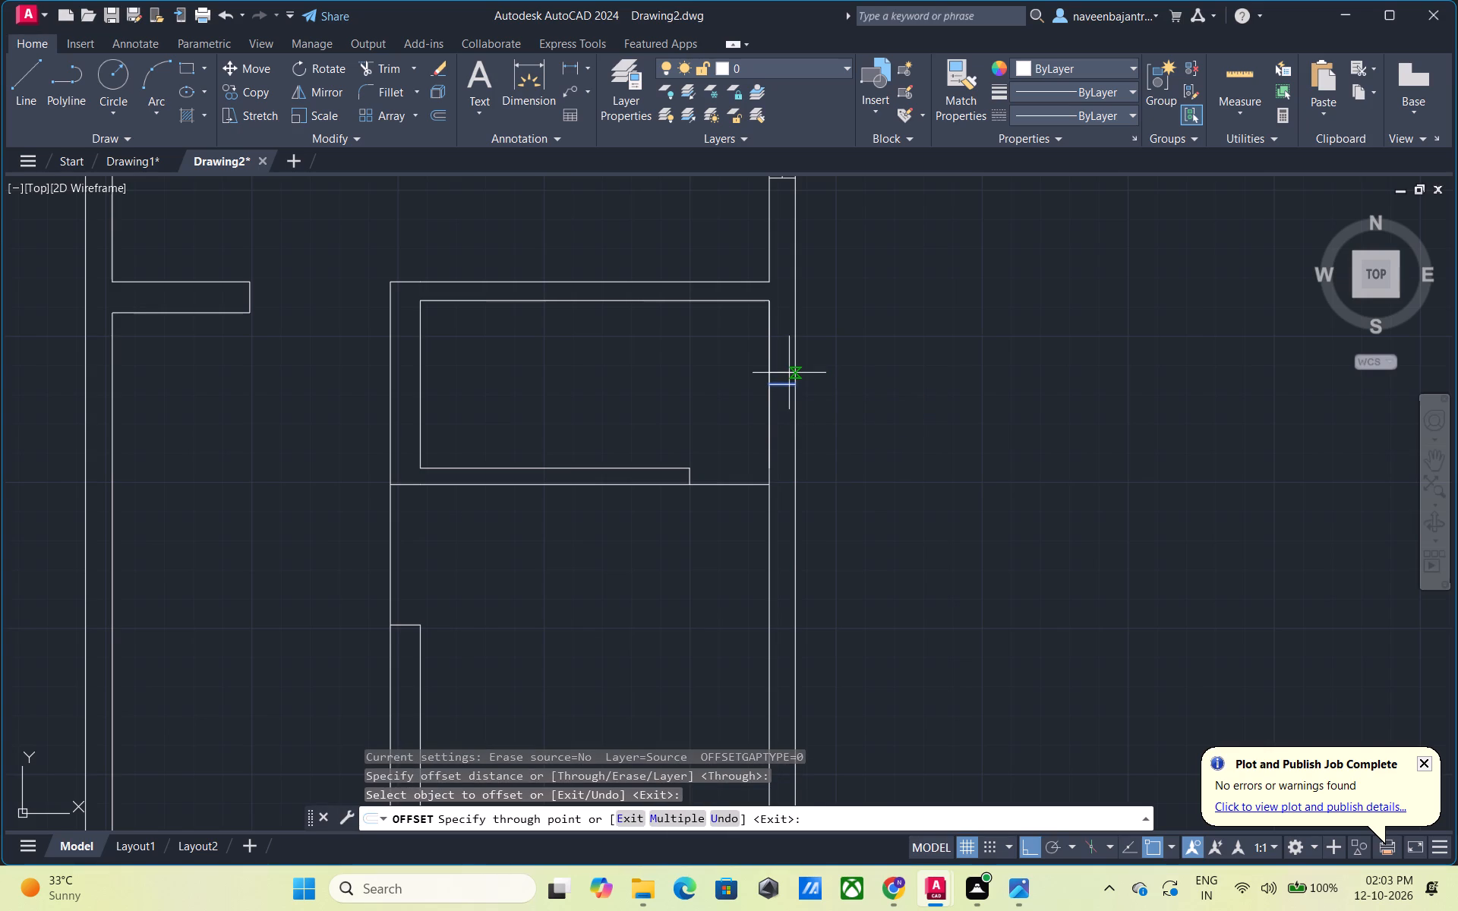
{"action": "type", "text": "1'"}
{"action": "key", "text": "Return"}
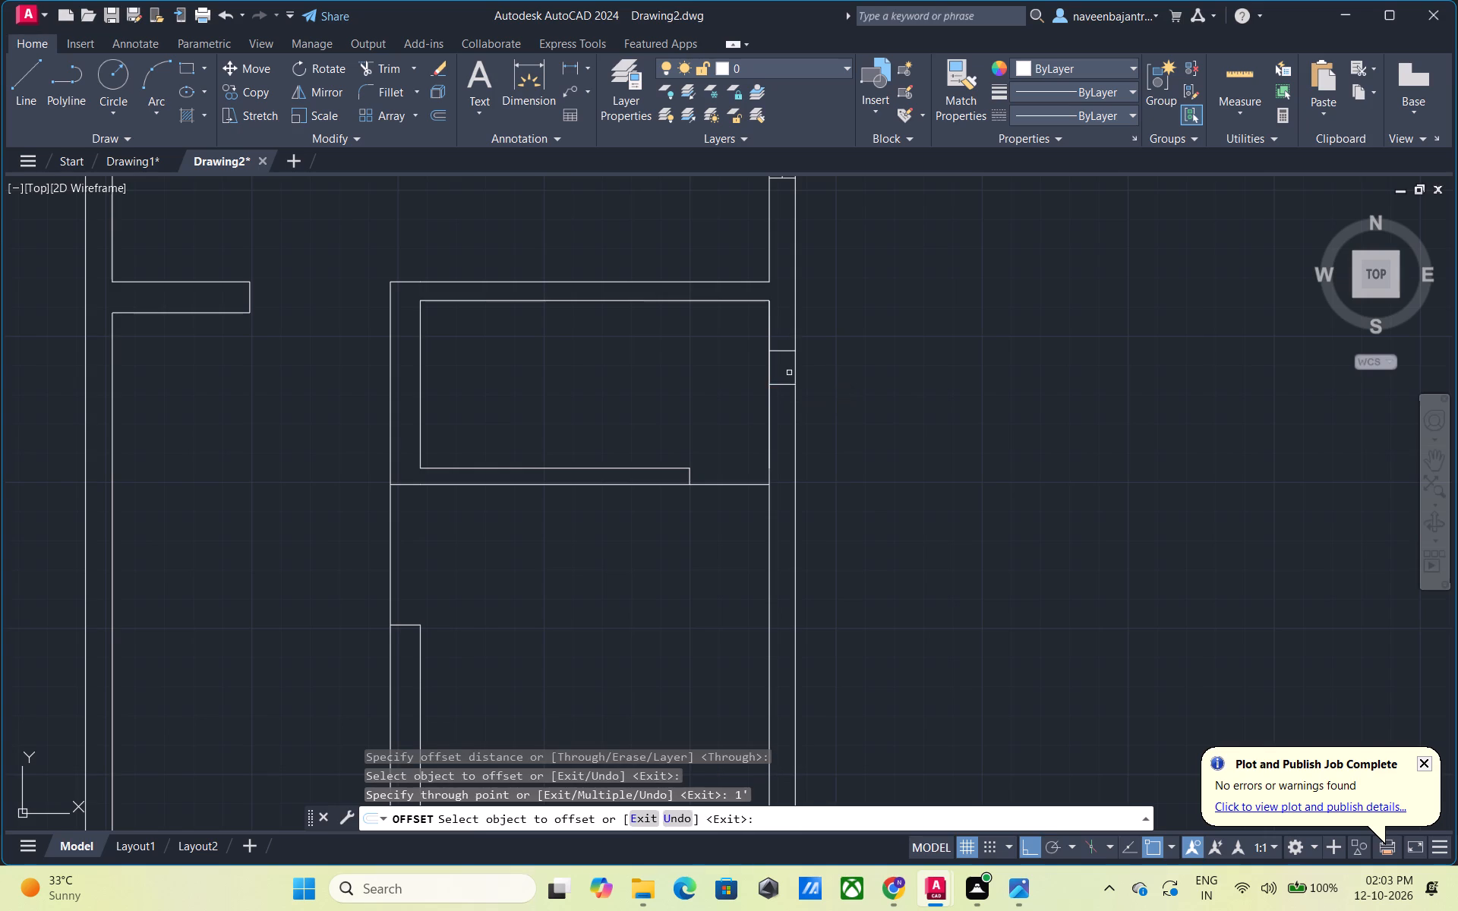
{"action": "left_click", "coordinate": [787, 383]}
{"action": "type", "text": "1'"}
{"action": "key", "text": "Return"}
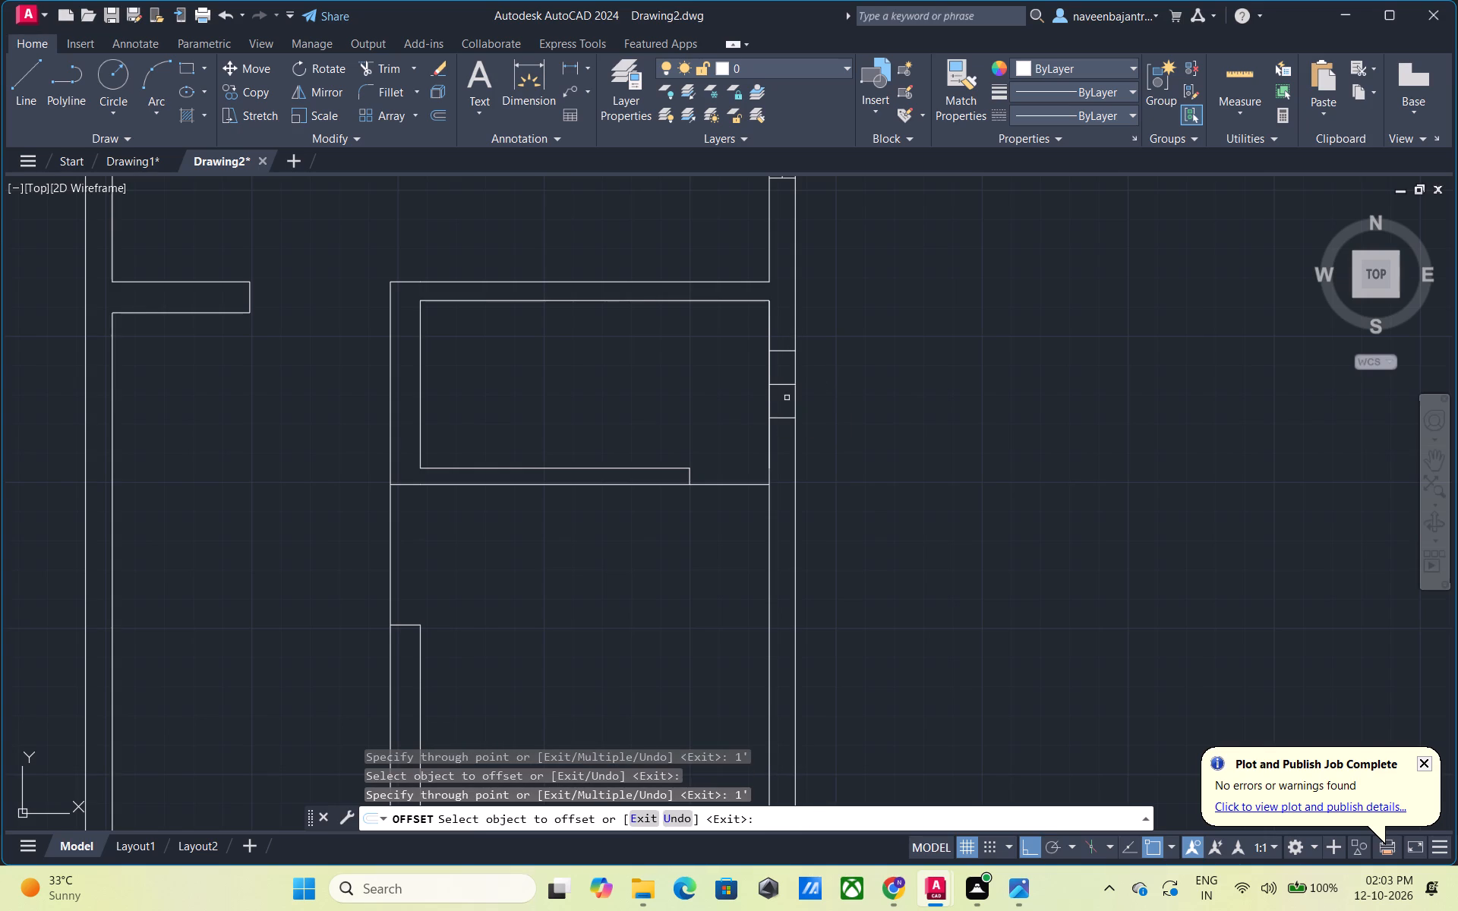
{"action": "key", "text": "Escape"}
Trim away the middle short line between the two end lines of the small room's window opening.
{"action": "type", "text": "TR"}
{"action": "key", "text": "space"}
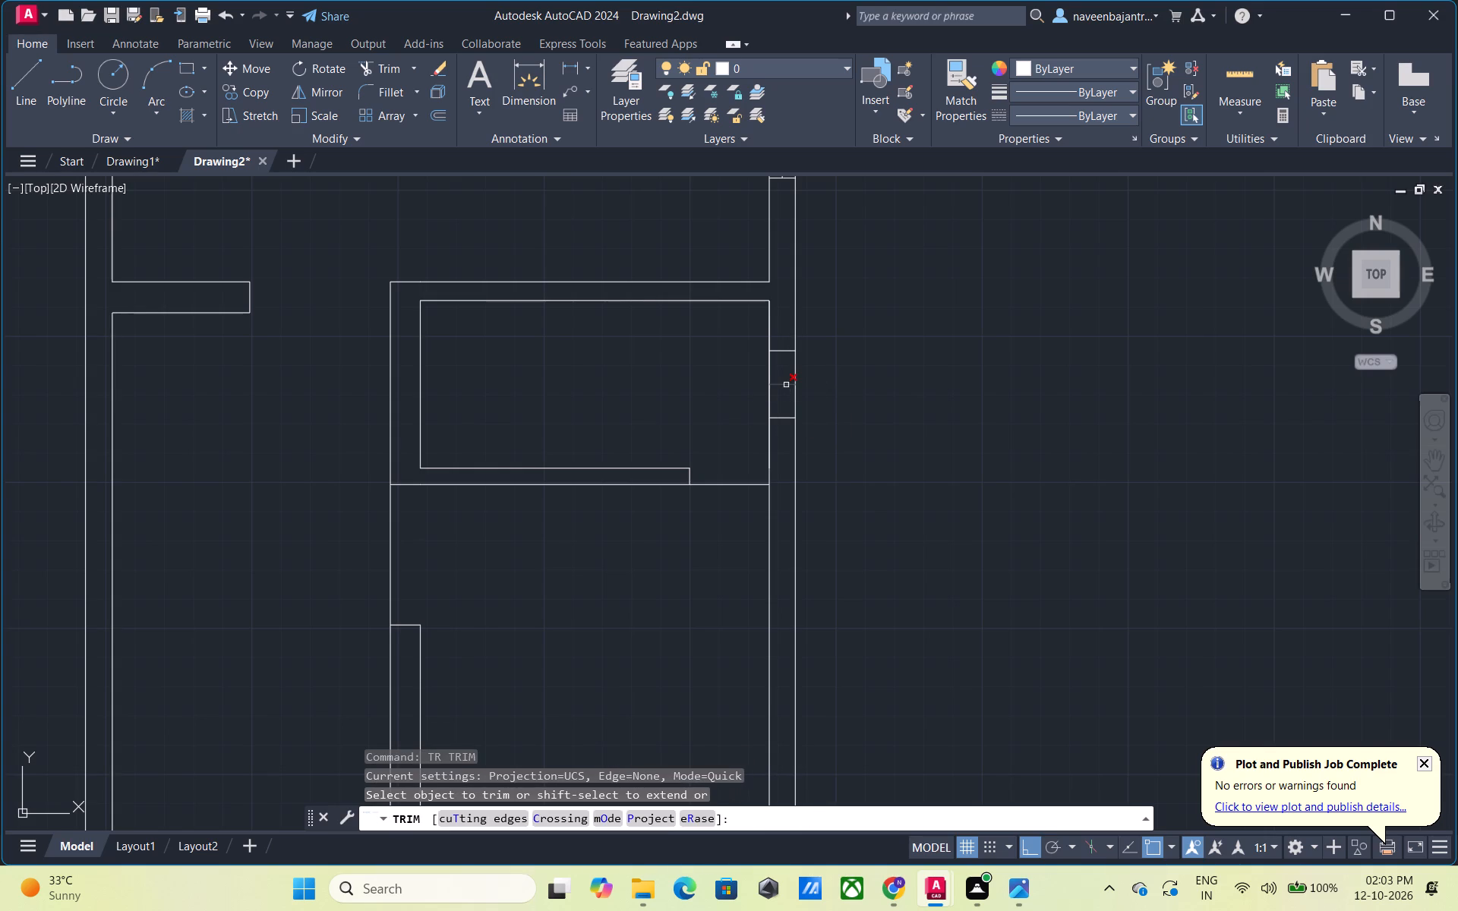
{"action": "left_click", "coordinate": [786, 385]}
{"action": "key", "text": "Escape"}
Draw the small room window's vertical centre line between the midpoints of its upper and lower end lines.
{"action": "type", "text": "L"}
{"action": "key", "text": "space"}
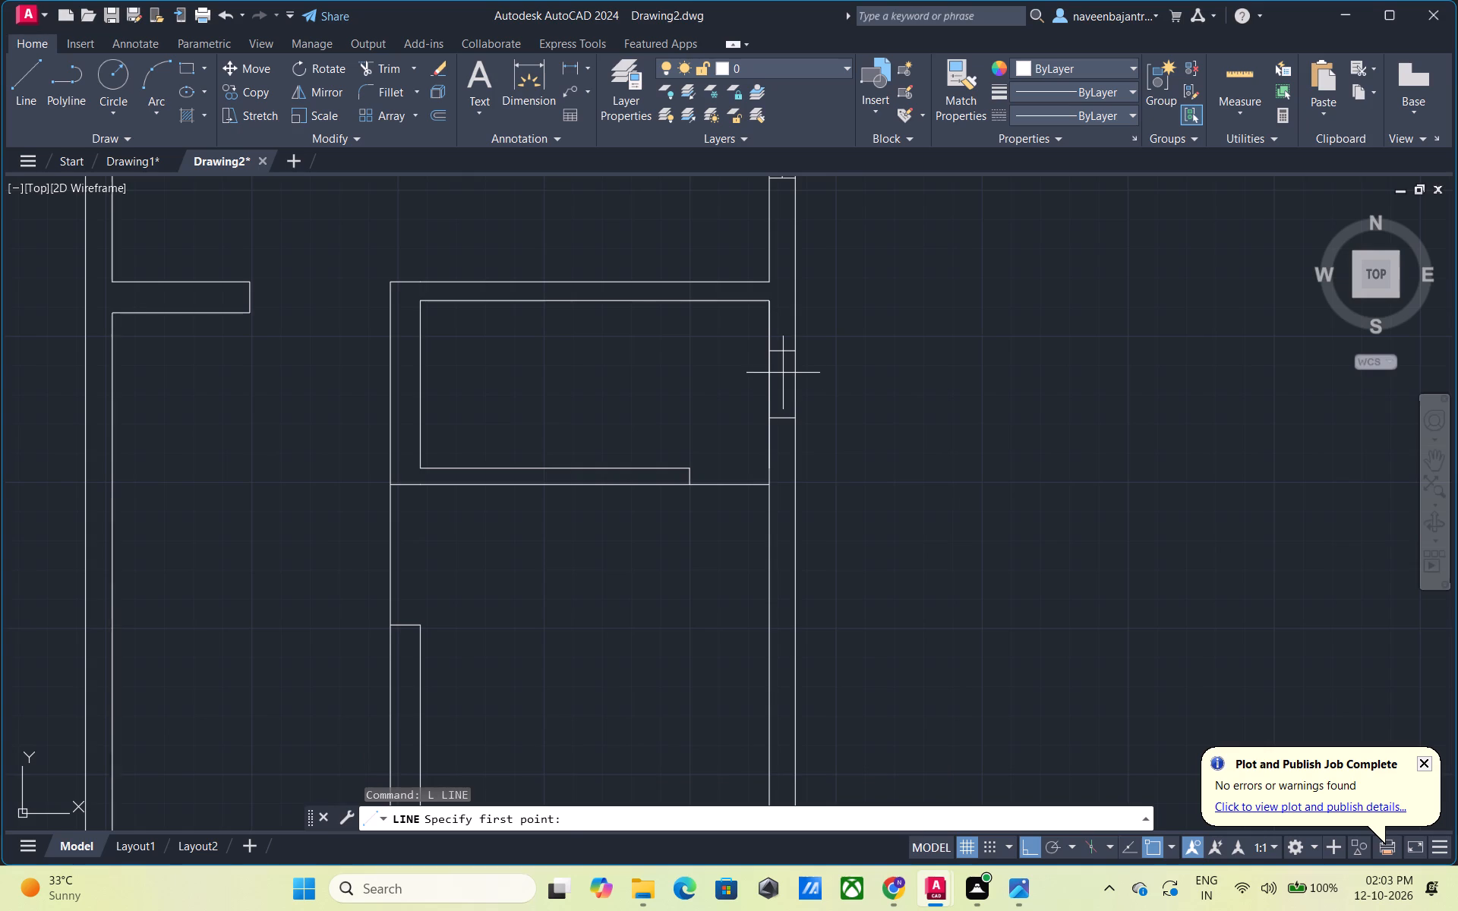
{"action": "left_click", "coordinate": [781, 354]}
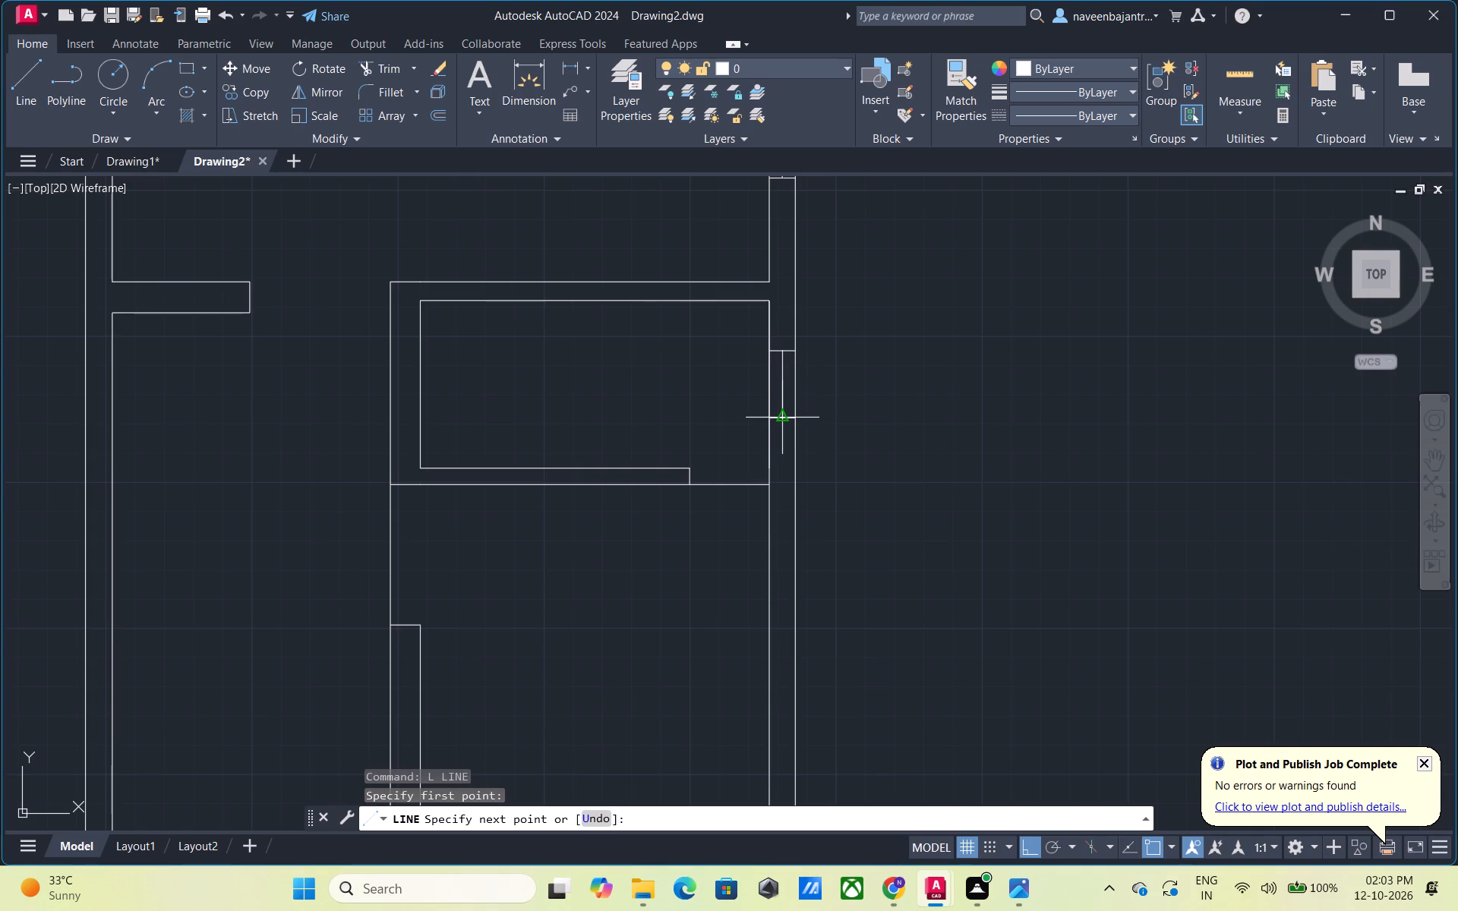
{"action": "left_click", "coordinate": [784, 421]}
{"action": "key", "text": "Escape"}
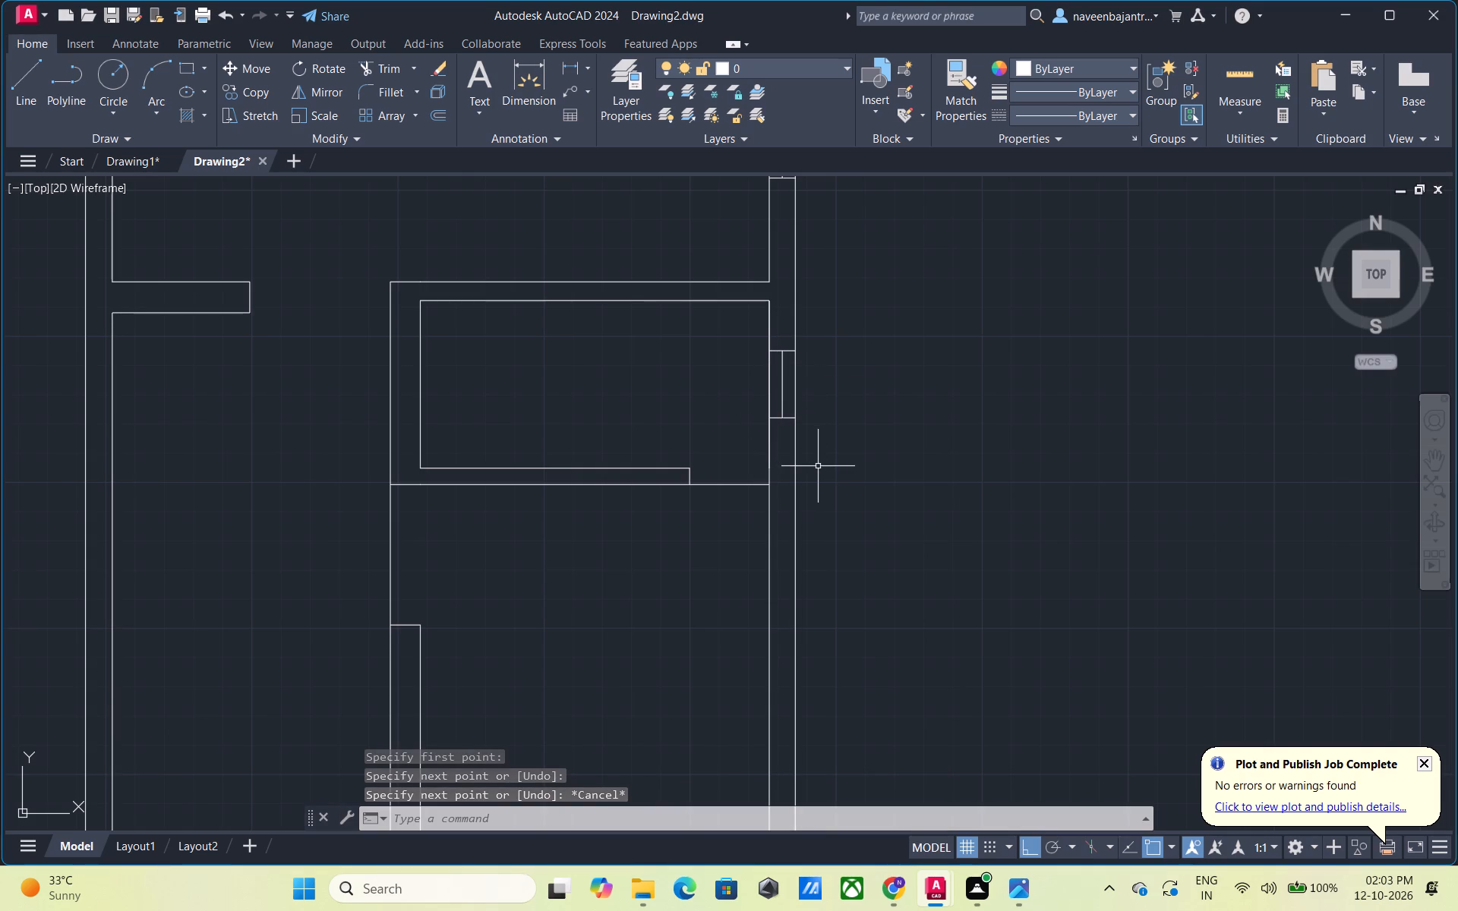
Draw a short horizontal line outward across the left wall from the midpoint of the upper-left room's inner wall line.
{"action": "scroll", "coordinate": [834, 471], "scroll_direction": "down", "scroll_amount": 2}
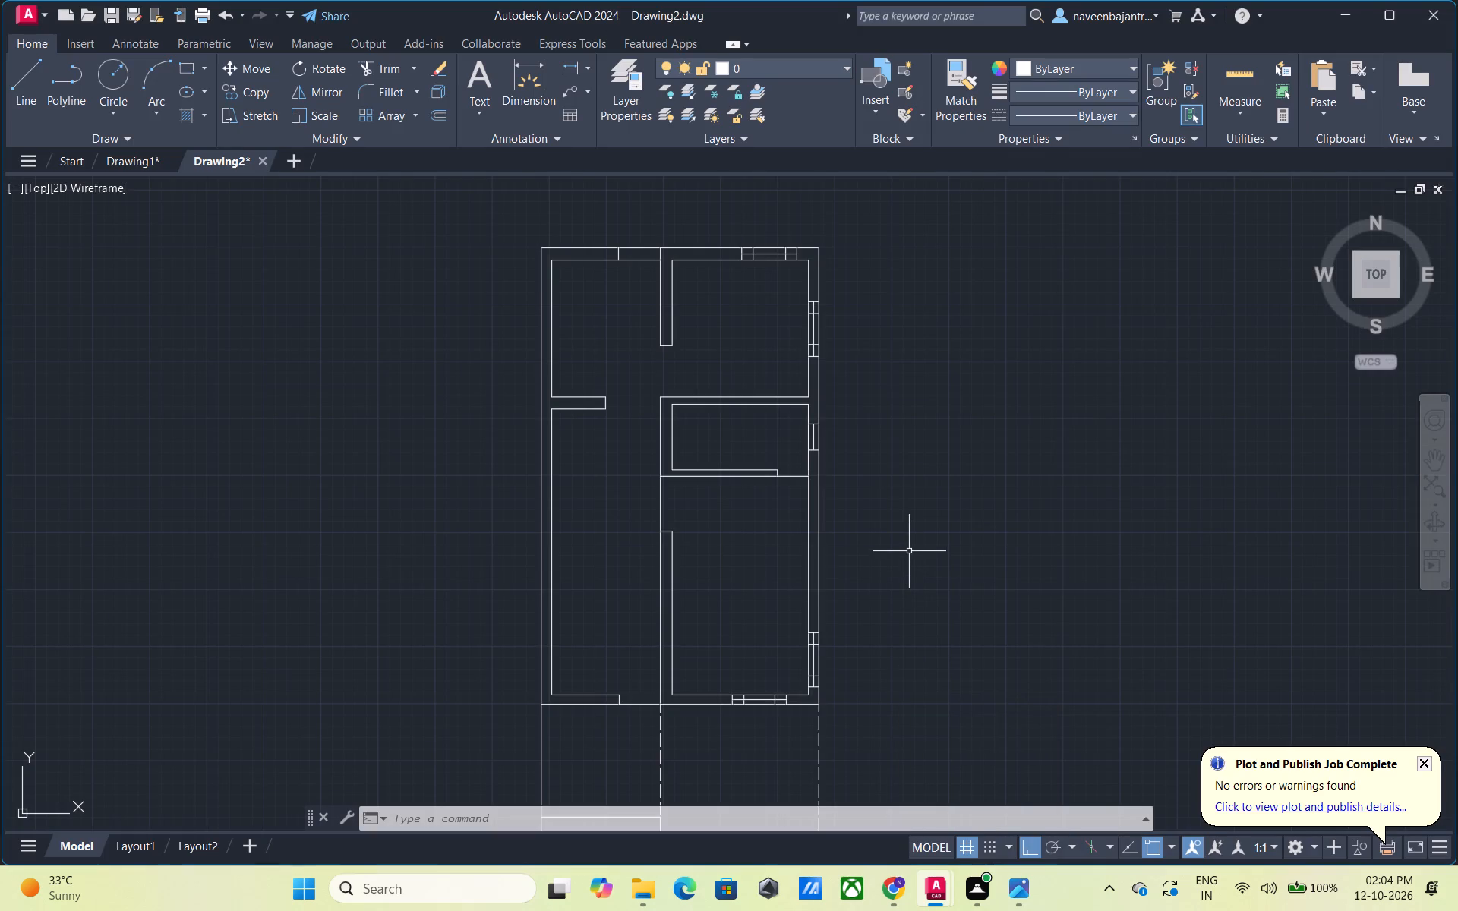
{"action": "middle_click_drag", "start_coordinate": [908, 550], "coordinate": [958, 509]}
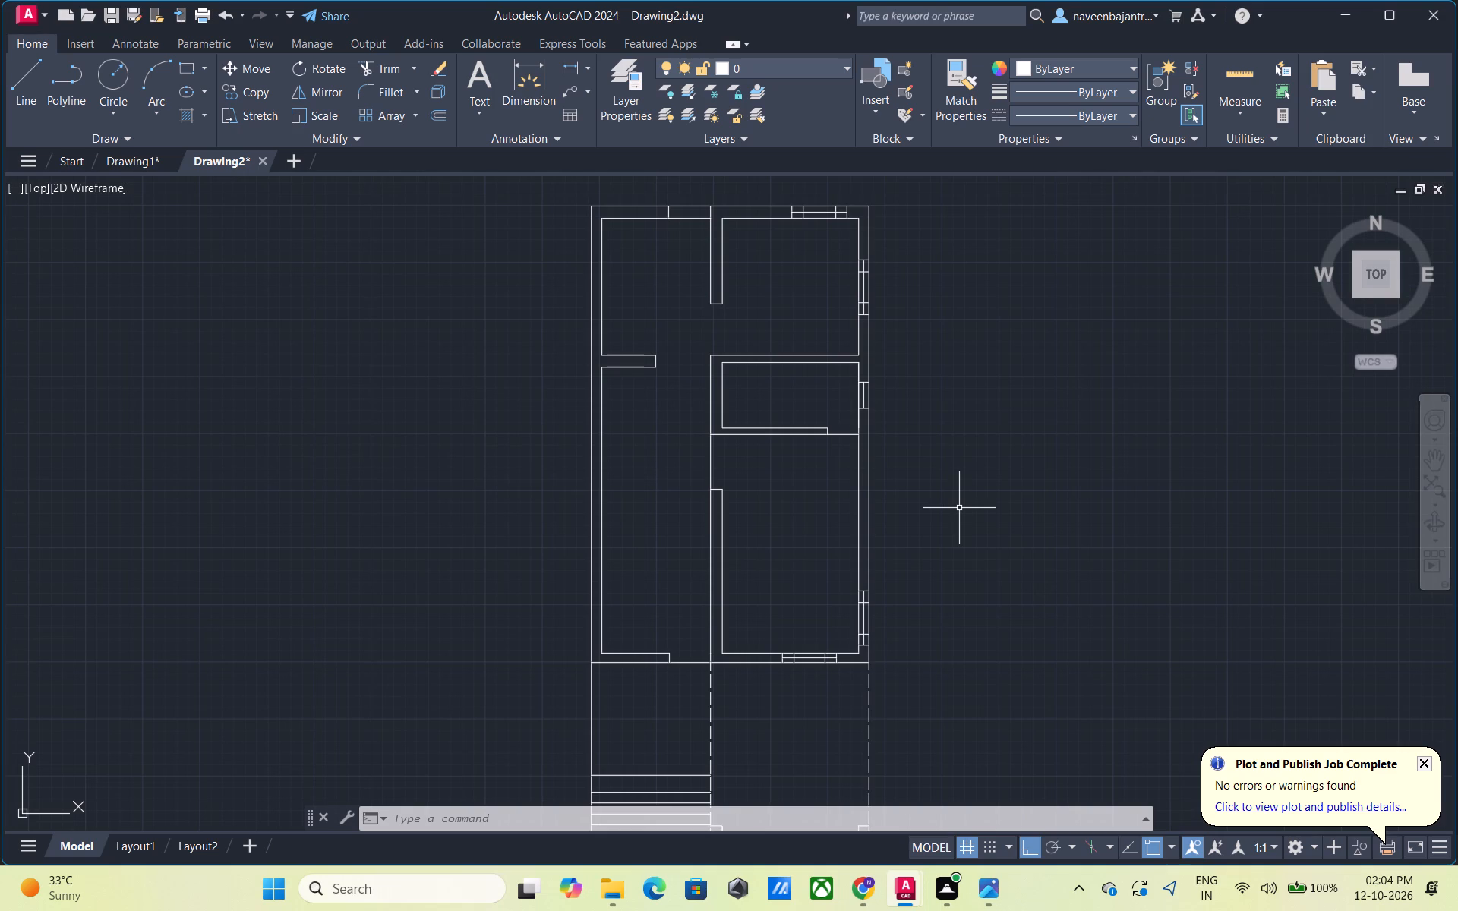
{"action": "key", "text": "Escape"}
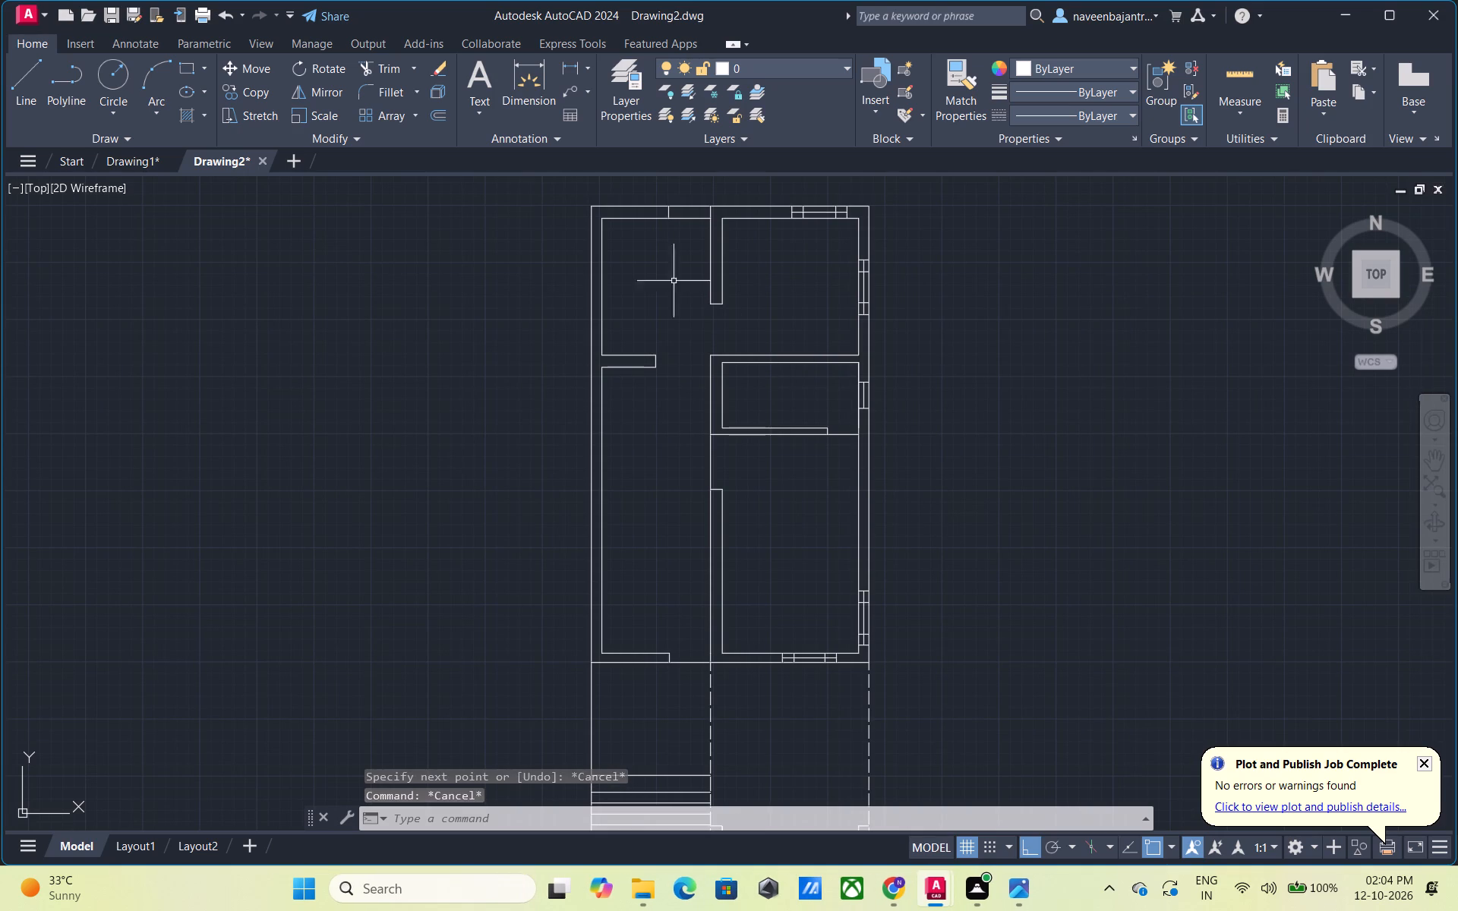
{"action": "scroll", "coordinate": [660, 268], "scroll_direction": "up", "scroll_amount": 1}
{"action": "type", "text": "L"}
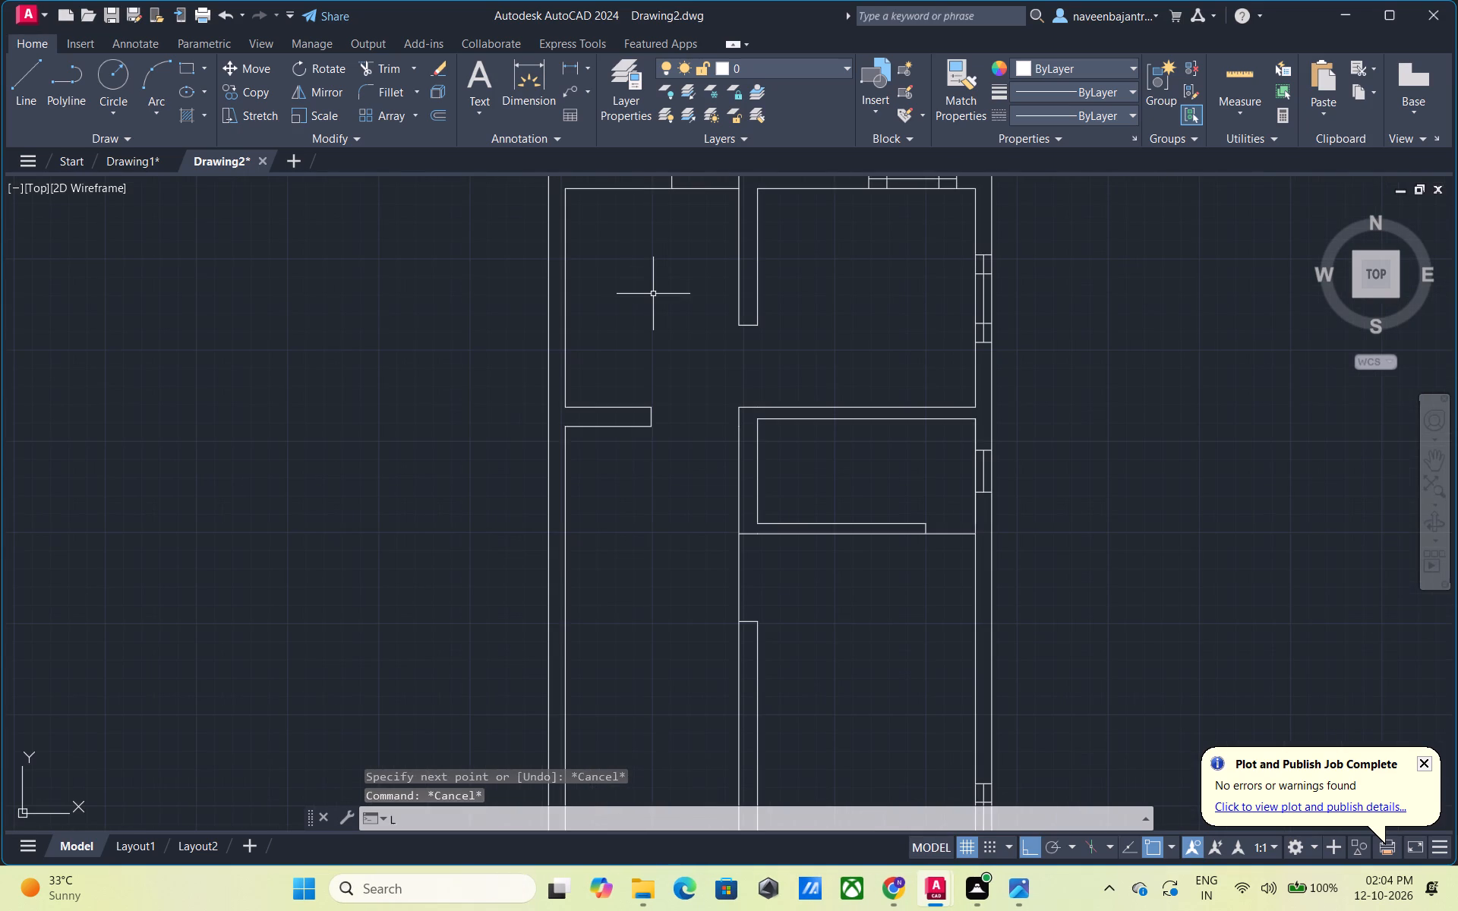
{"action": "key", "text": "space"}
{"action": "left_click", "coordinate": [566, 298]}
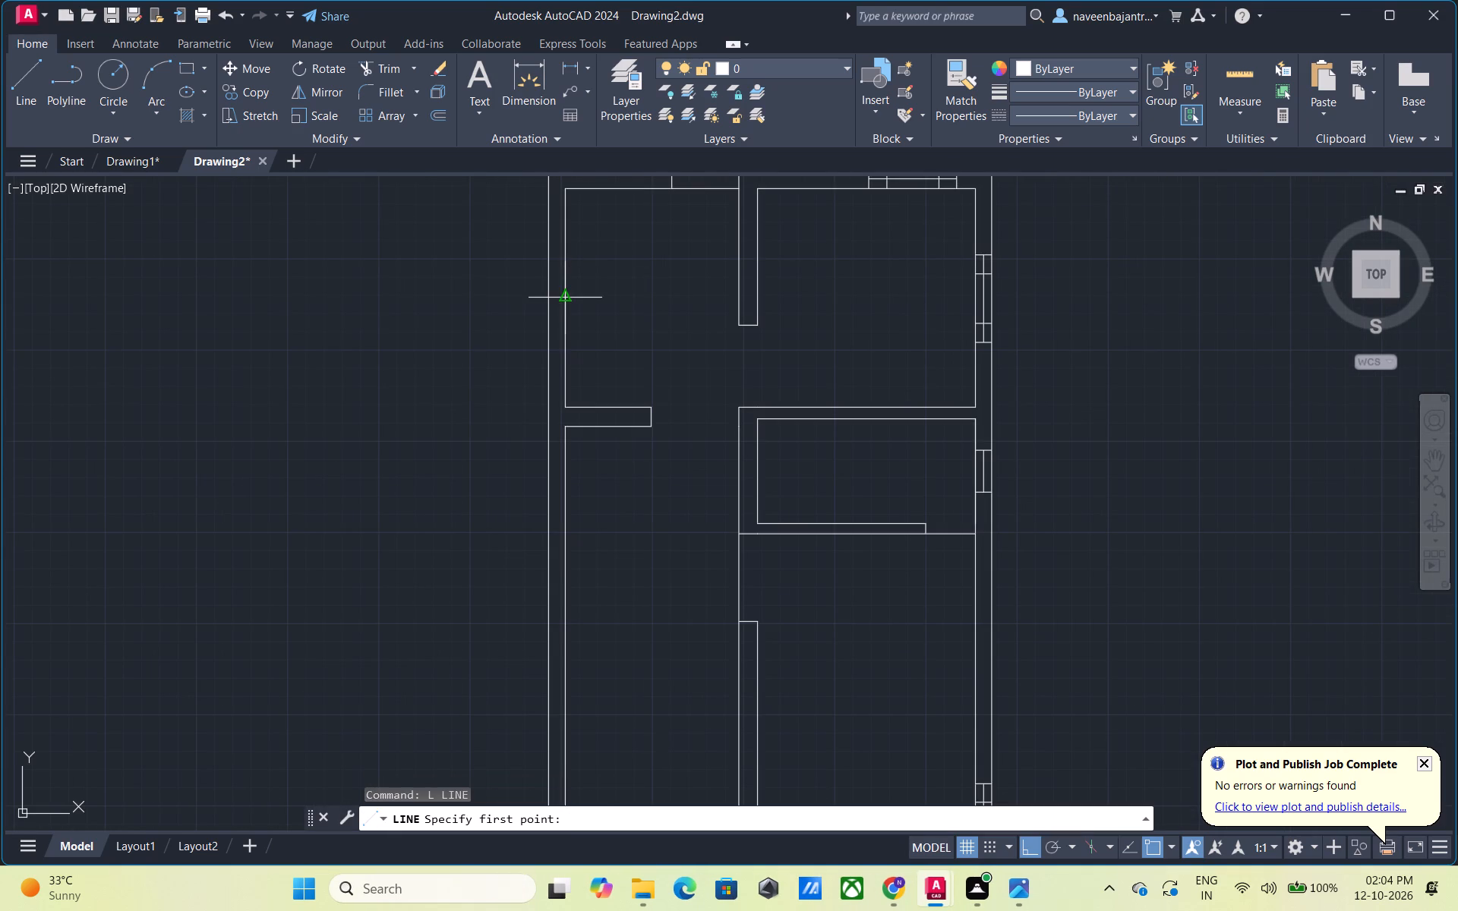
{"action": "left_click", "coordinate": [521, 299]}
{"action": "key", "text": "Escape"}
{"action": "key", "text": "Escape"}
Trim the short line's overhang beyond the outer face of the left wall.
{"action": "type", "text": "TR"}
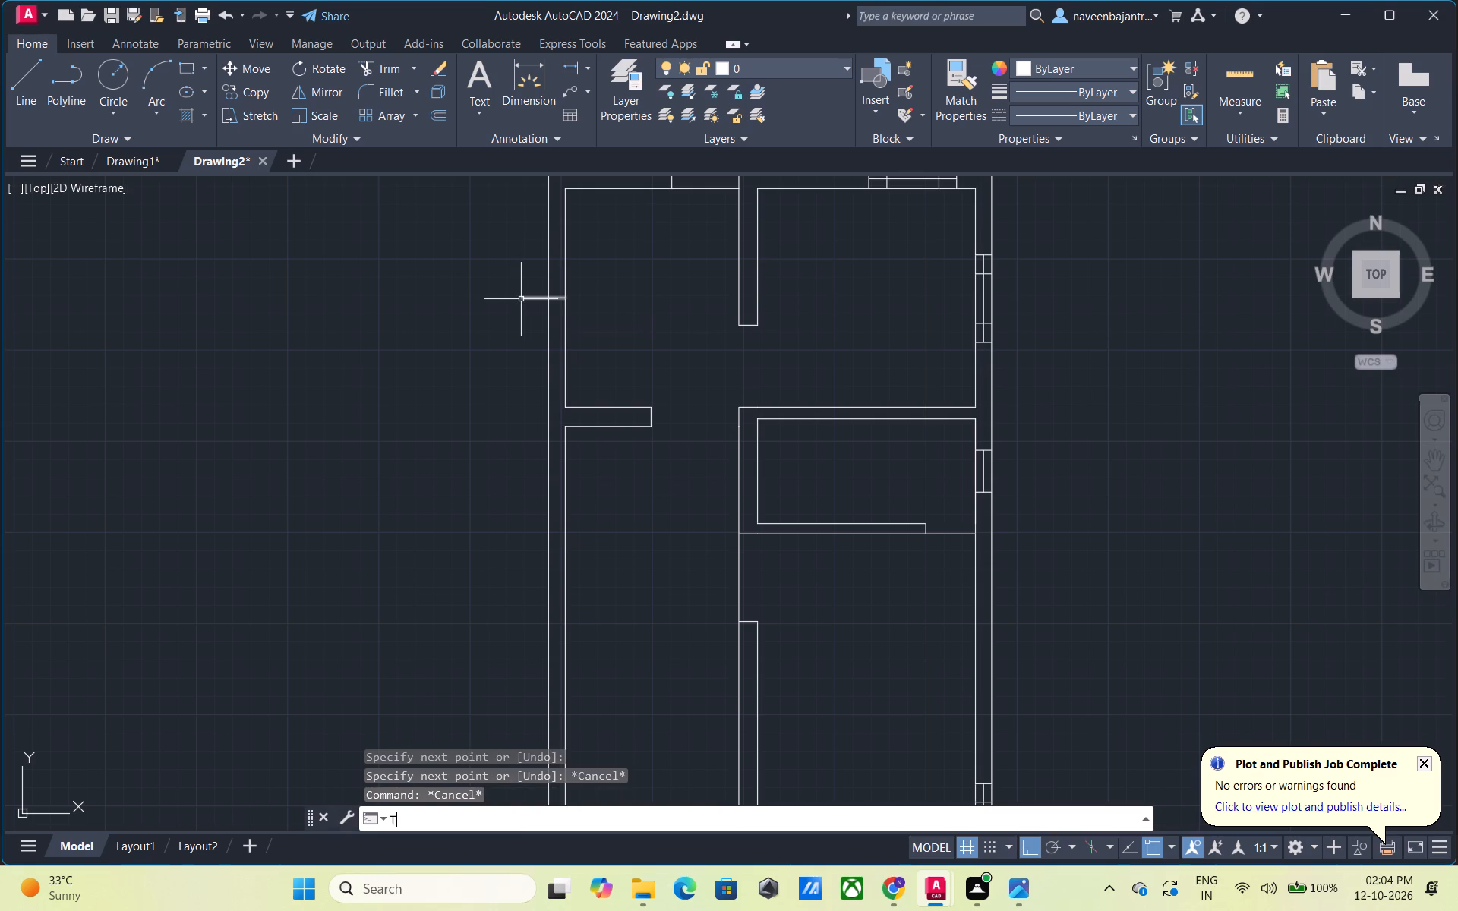
{"action": "key", "text": "space"}
{"action": "left_click", "coordinate": [529, 300]}
{"action": "key", "text": "Escape"}
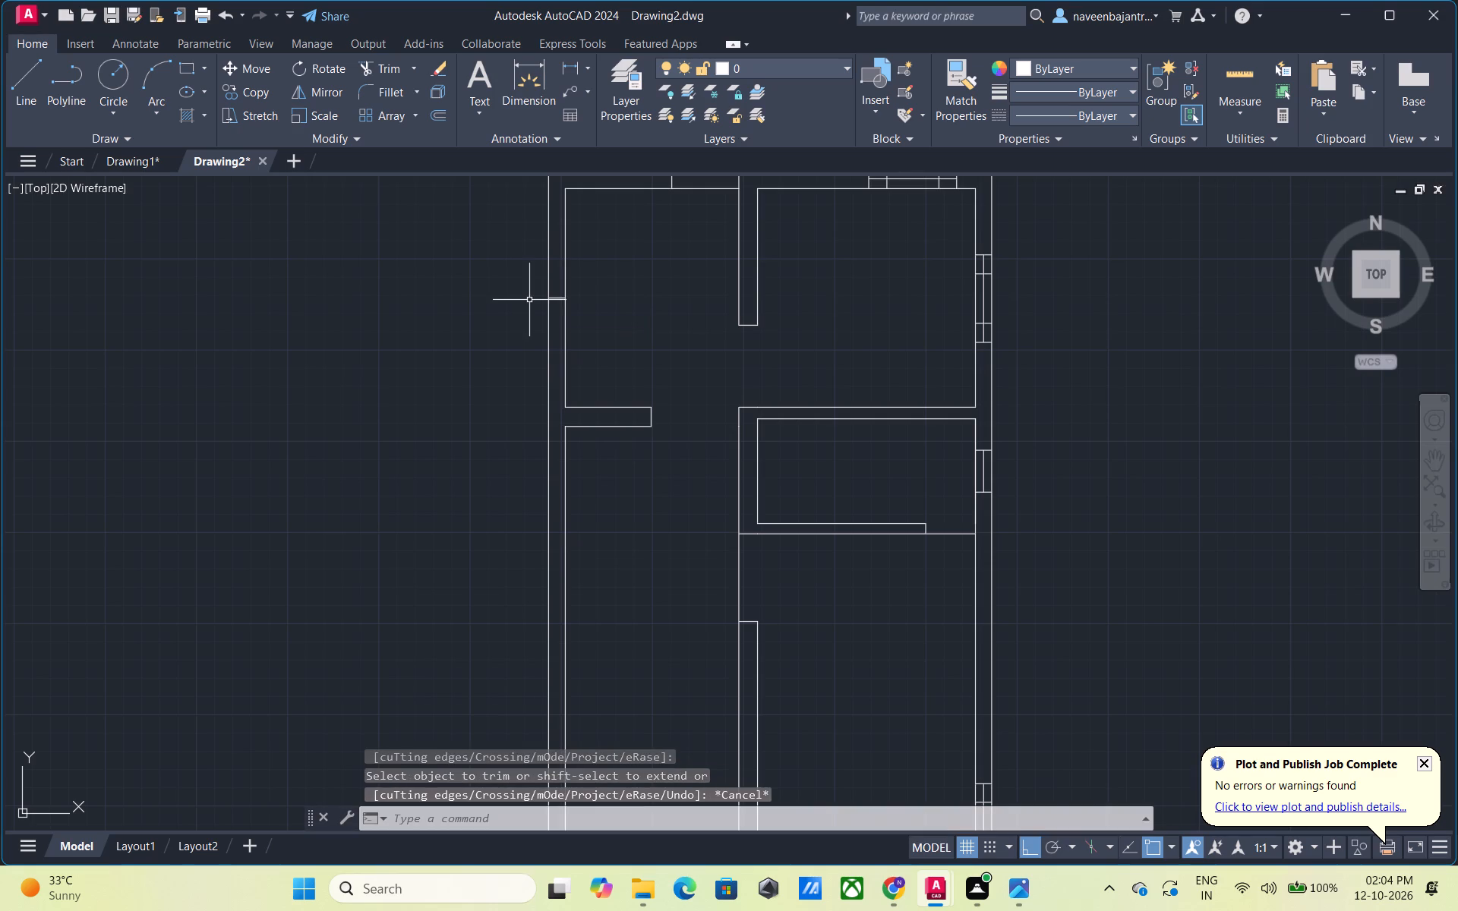
Offset the short line across the left wall 2' upward and 2' downward to mark the upper-left room's window opening.
{"action": "type", "text": "O"}
{"action": "key", "text": "space"}
{"action": "key", "text": "space"}
{"action": "scroll", "coordinate": [535, 298], "scroll_direction": "up", "scroll_amount": 2}
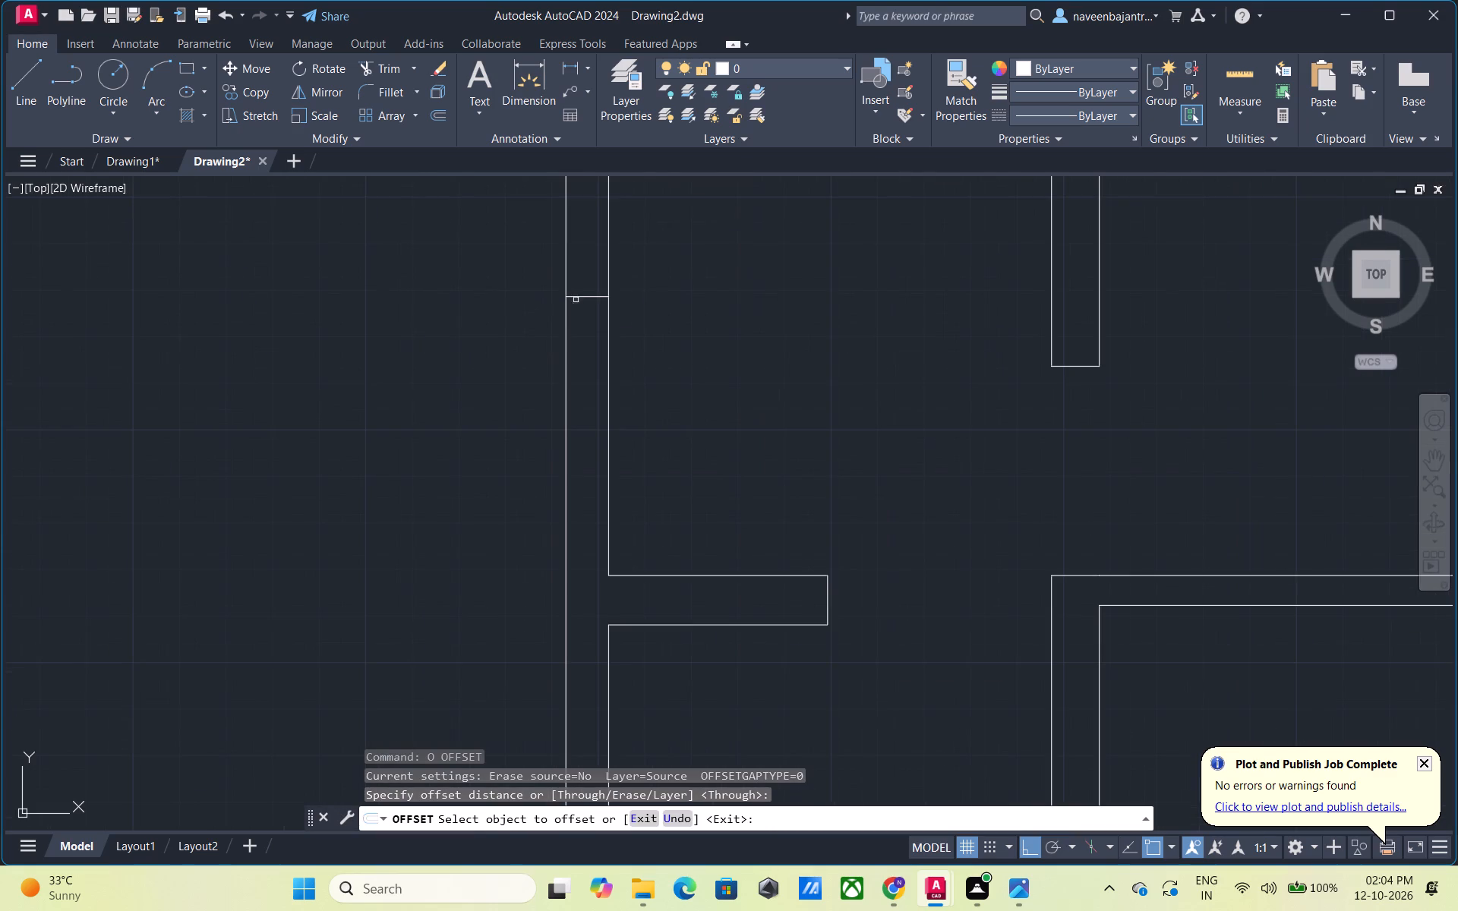
{"action": "left_click", "coordinate": [588, 297]}
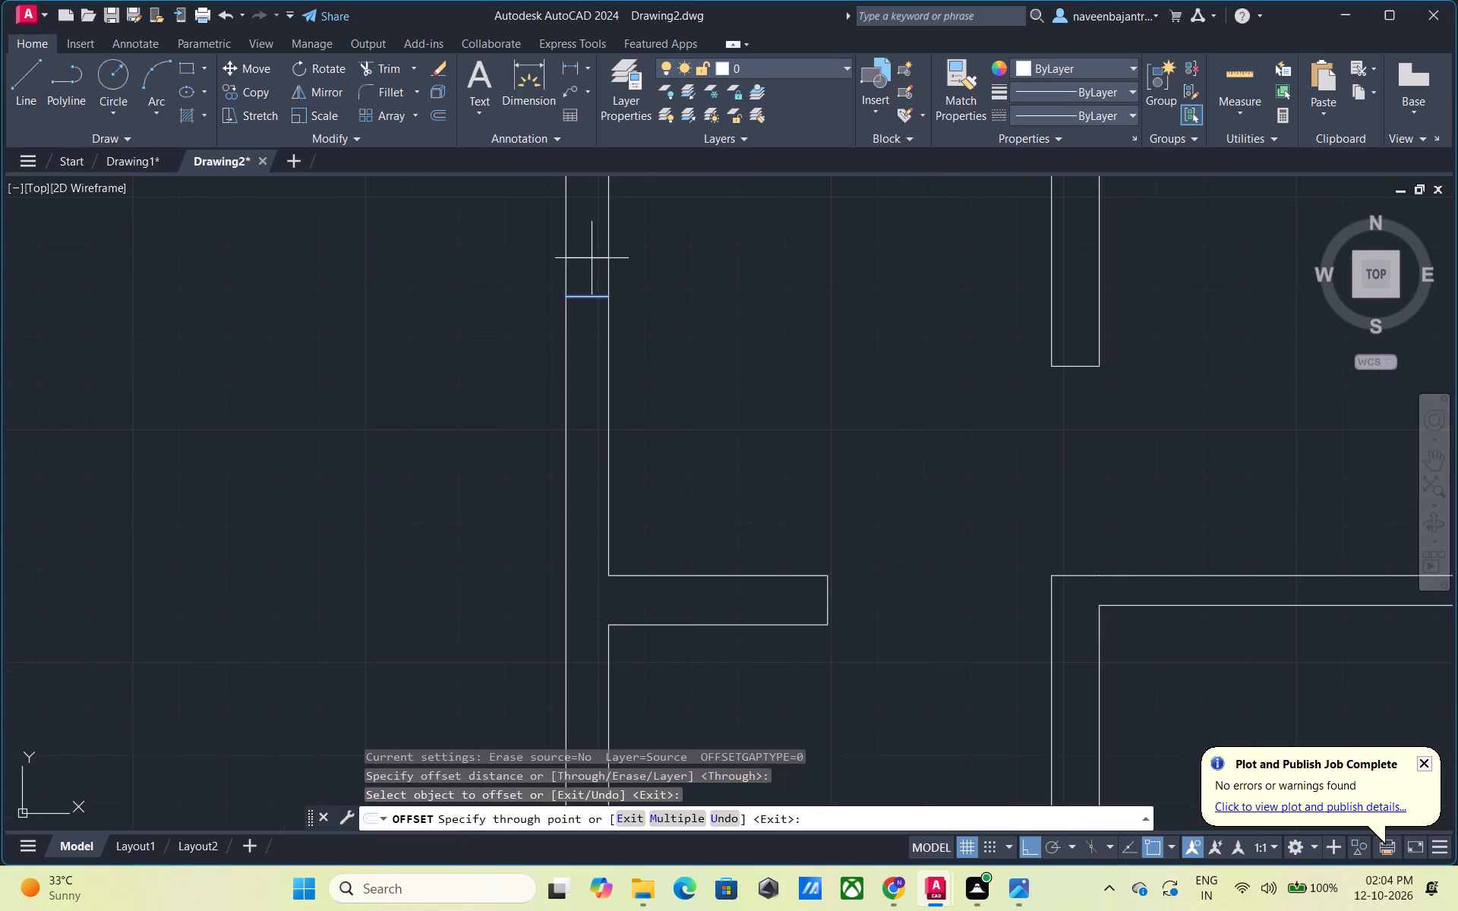
{"action": "type", "text": "2'"}
{"action": "key", "text": "Return"}
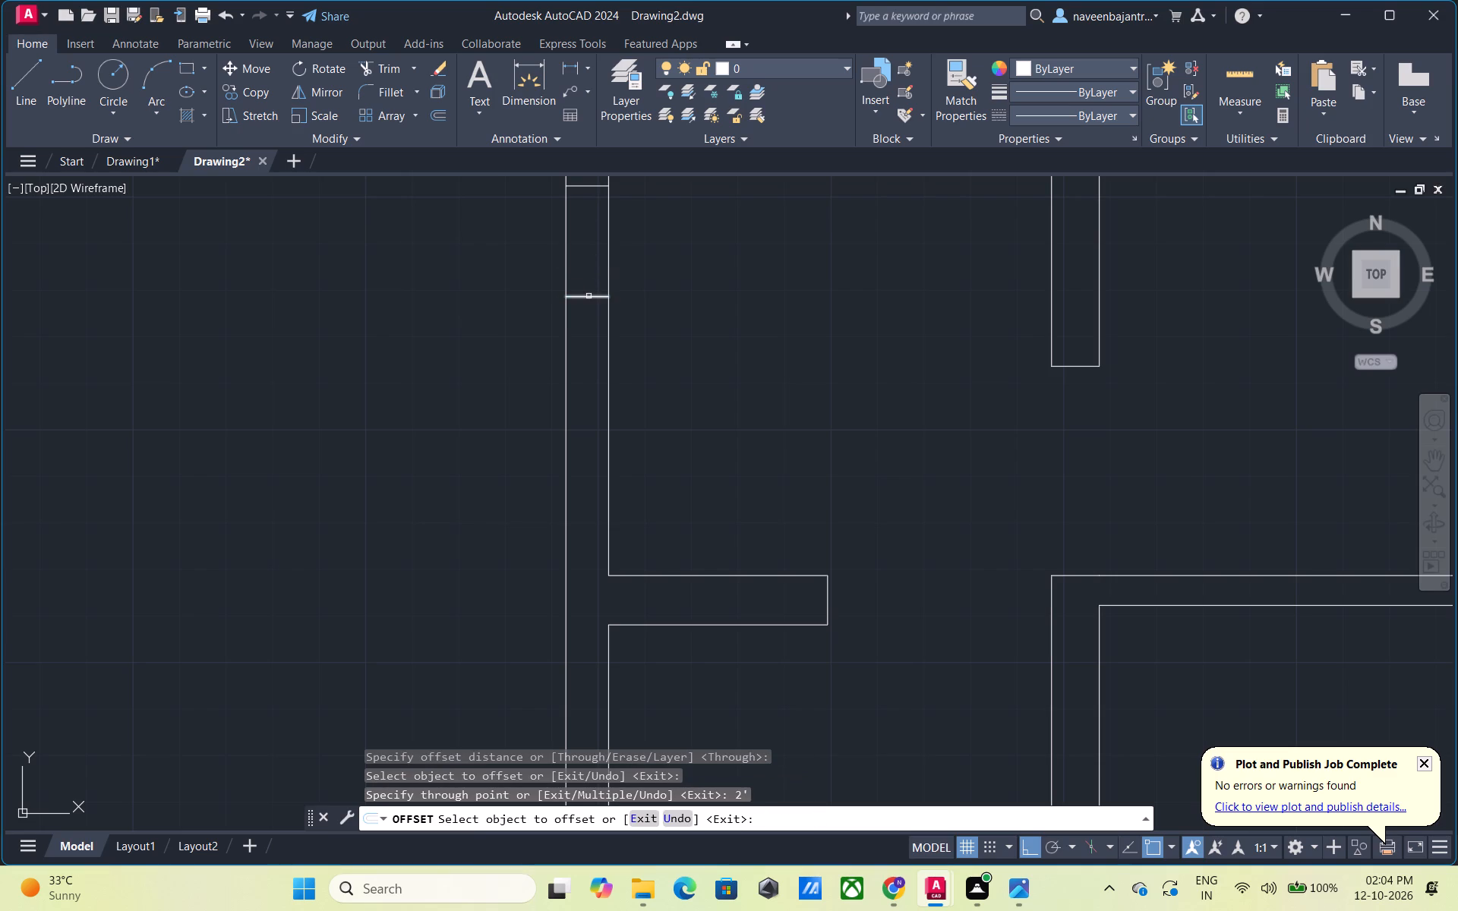
{"action": "left_click", "coordinate": [589, 295]}
{"action": "type", "text": "2'"}
{"action": "key", "text": "Return"}
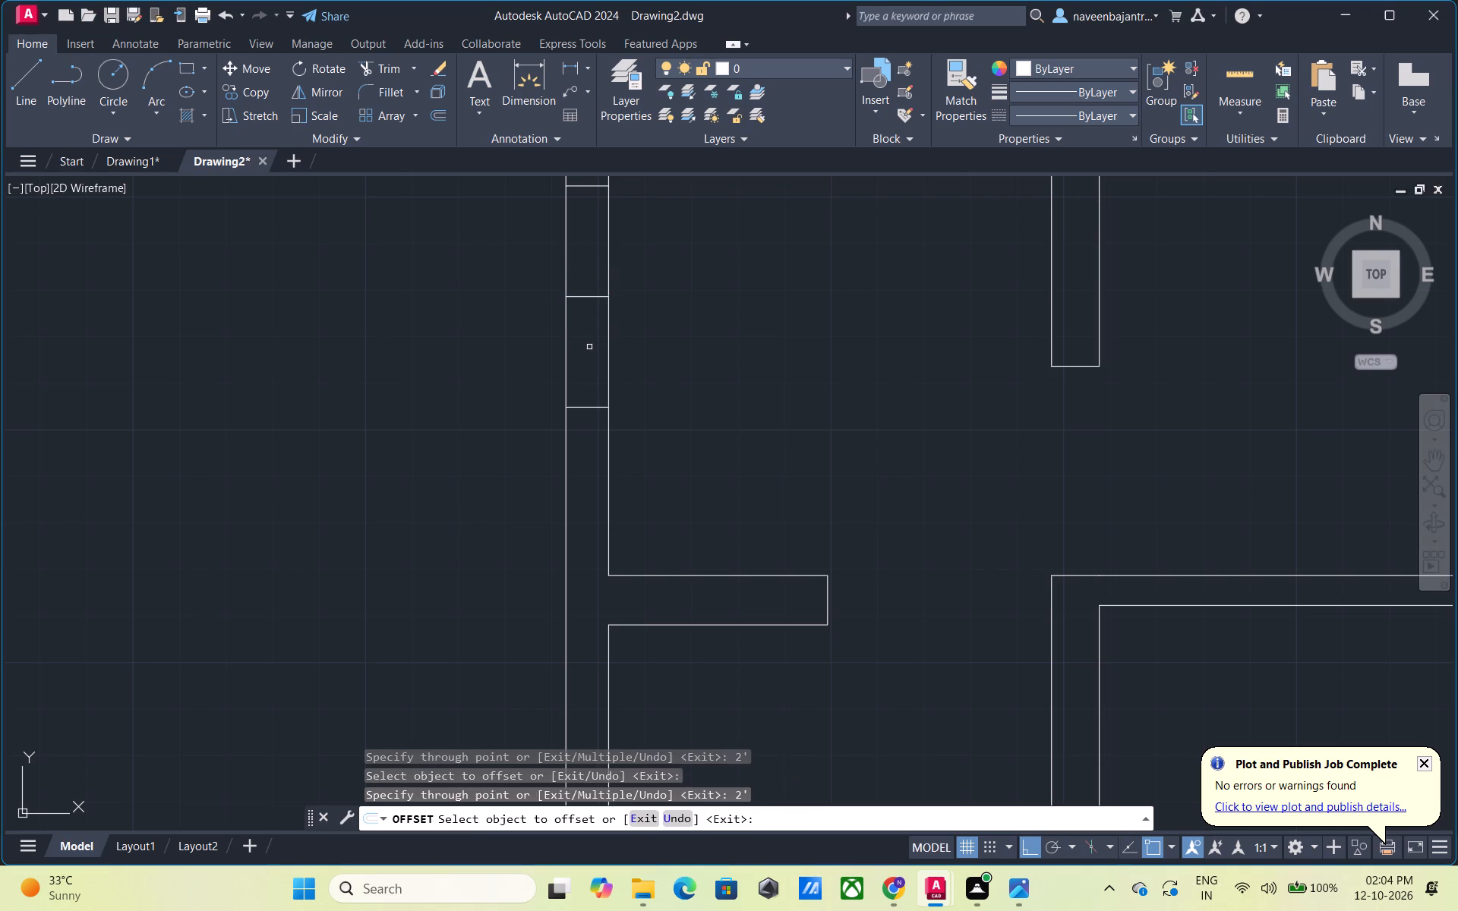
{"action": "key", "text": "Escape"}
Trim away the middle short line between the two end lines of the left-wall window opening.
{"action": "type", "text": "TR"}
{"action": "key", "text": "space"}
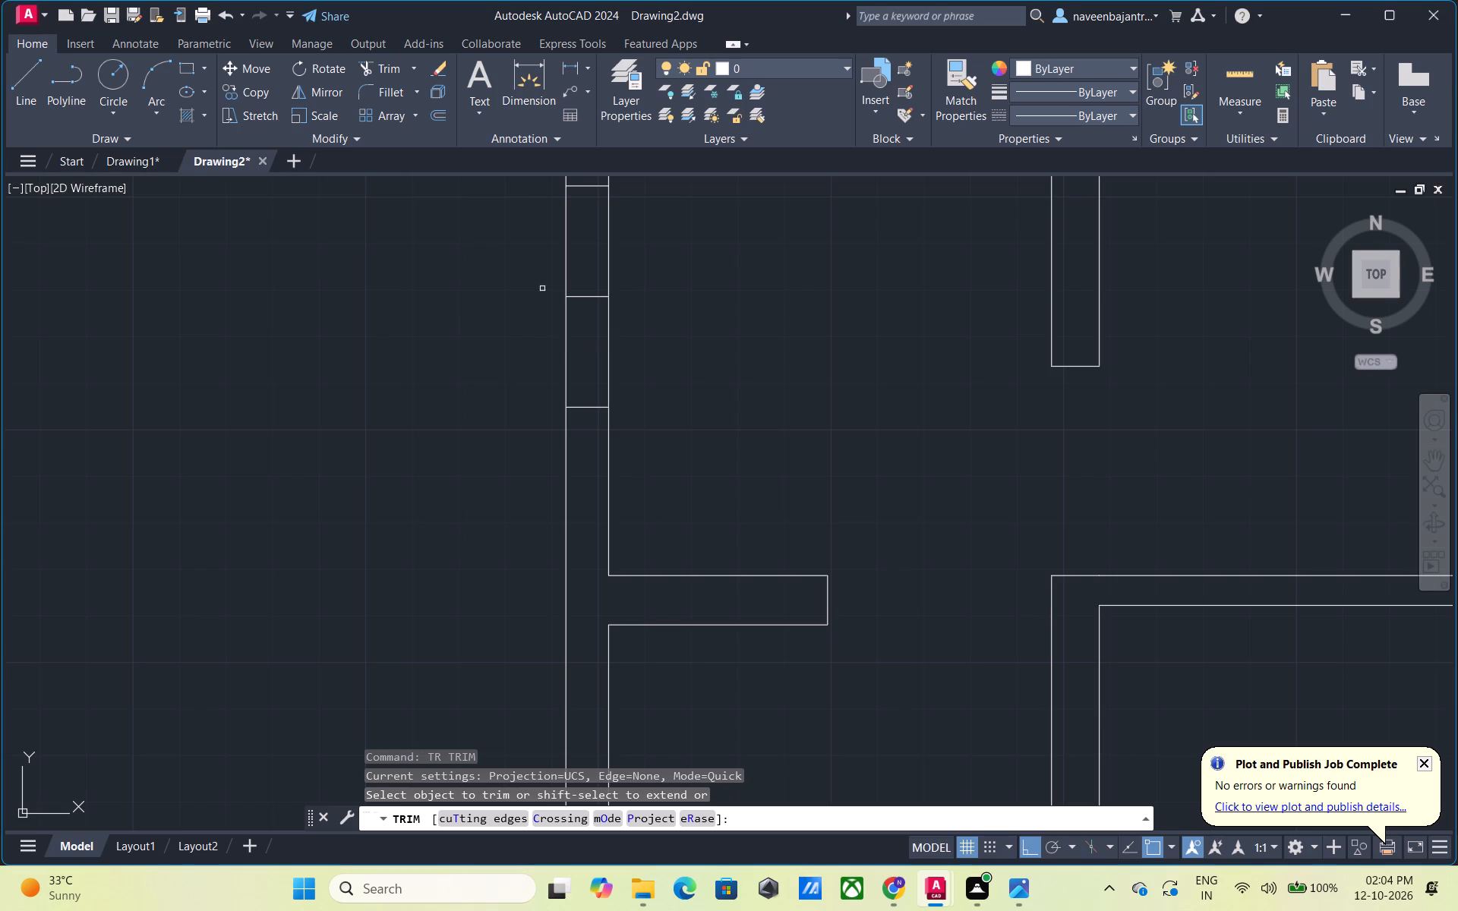
{"action": "left_click", "coordinate": [579, 298]}
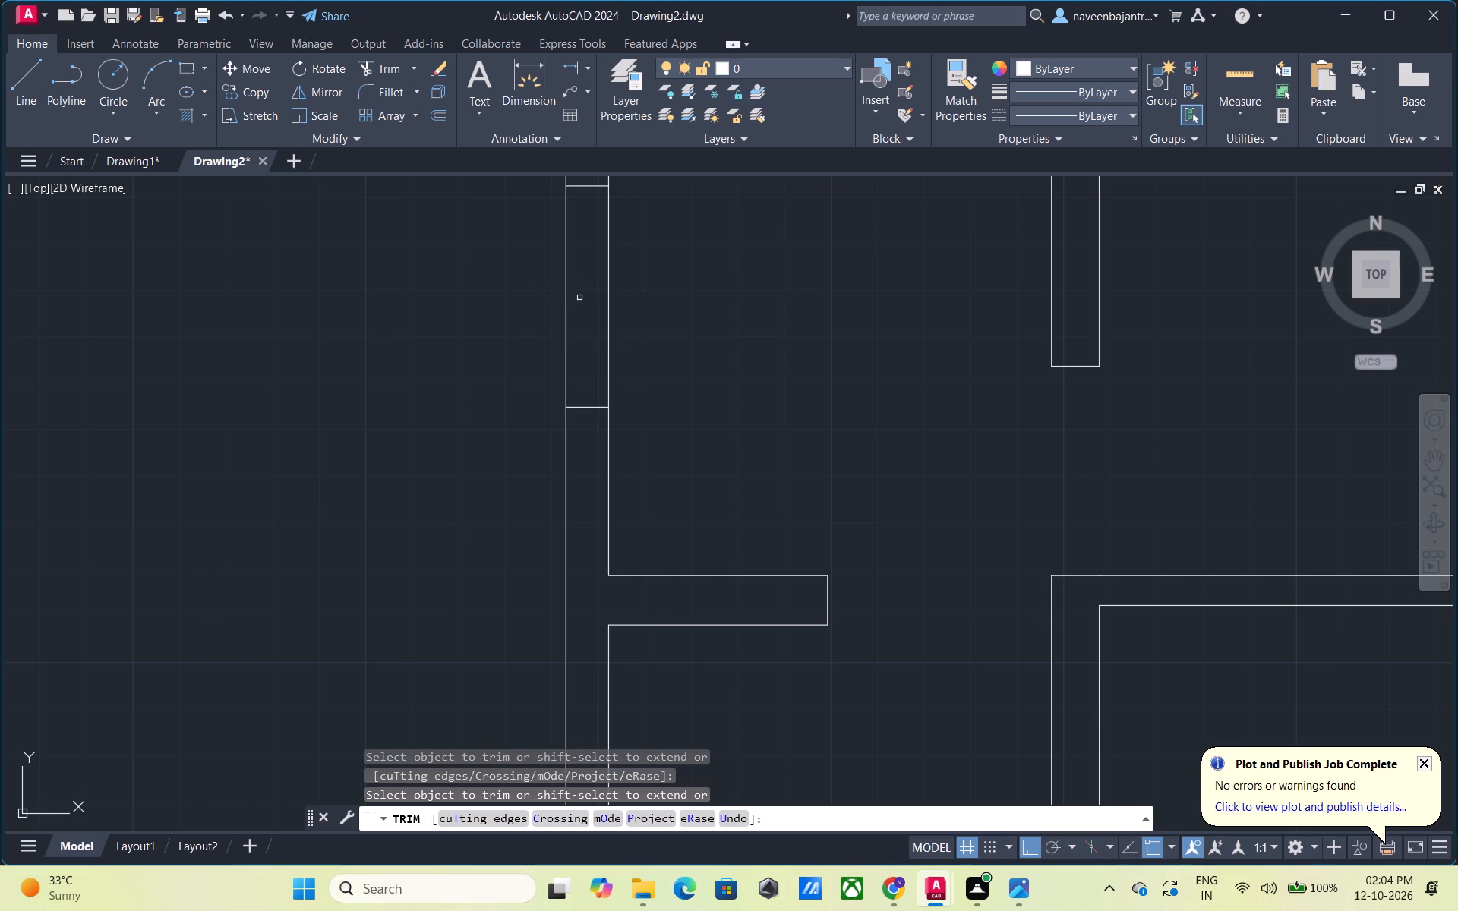
{"action": "scroll", "coordinate": [579, 298], "scroll_direction": "down", "scroll_amount": 1}
{"action": "middle_click_drag", "start_coordinate": [579, 298], "coordinate": [575, 327]}
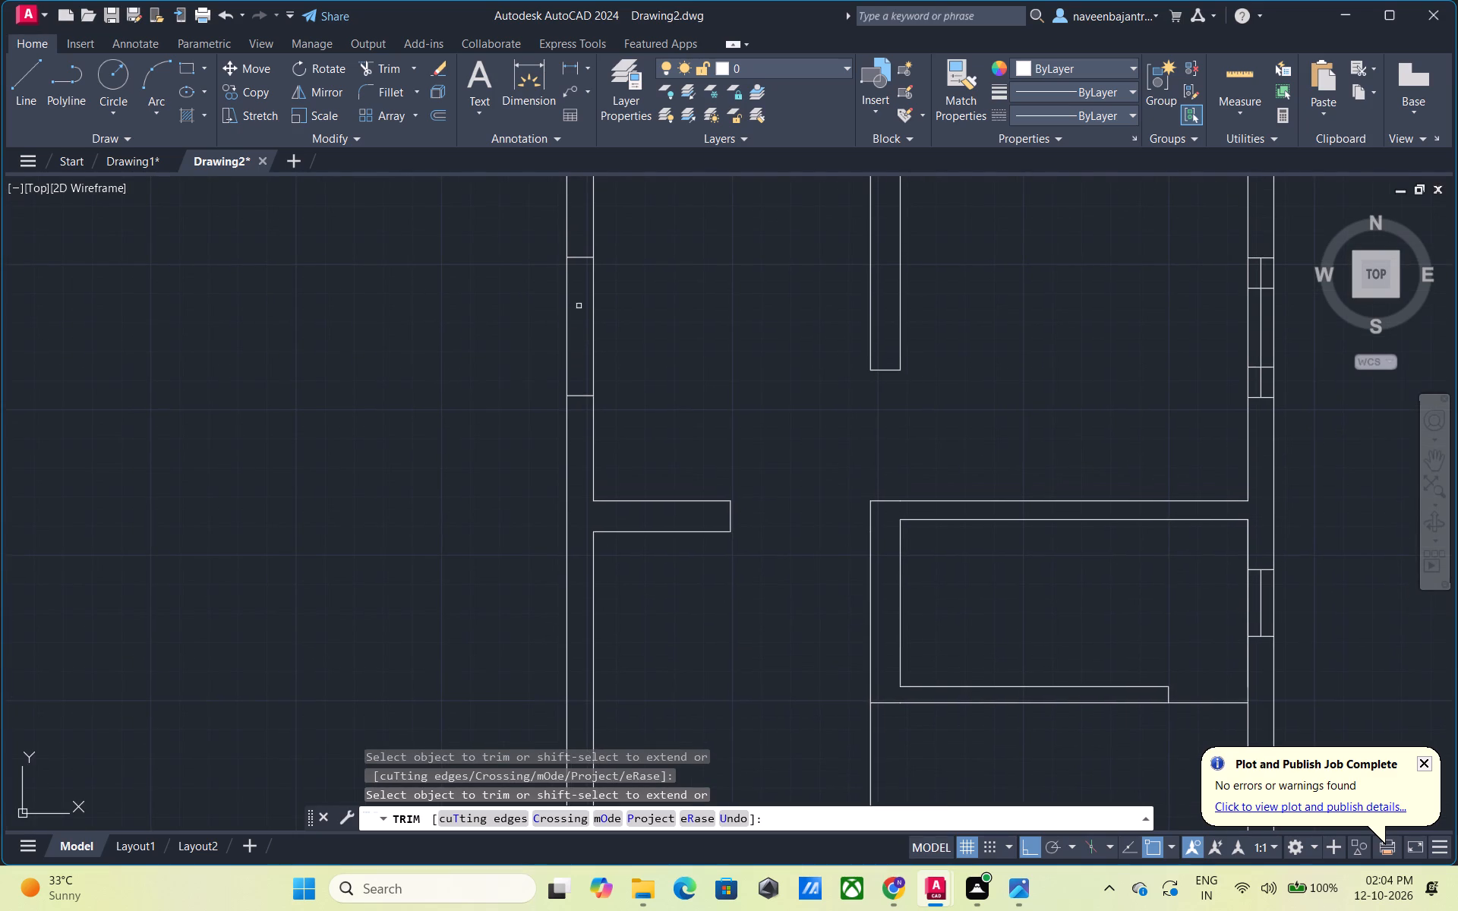
{"action": "scroll", "coordinate": [579, 304], "scroll_direction": "up", "scroll_amount": 1}
{"action": "middle_click_drag", "start_coordinate": [579, 304], "coordinate": [574, 341]}
{"action": "key", "text": "Escape"}
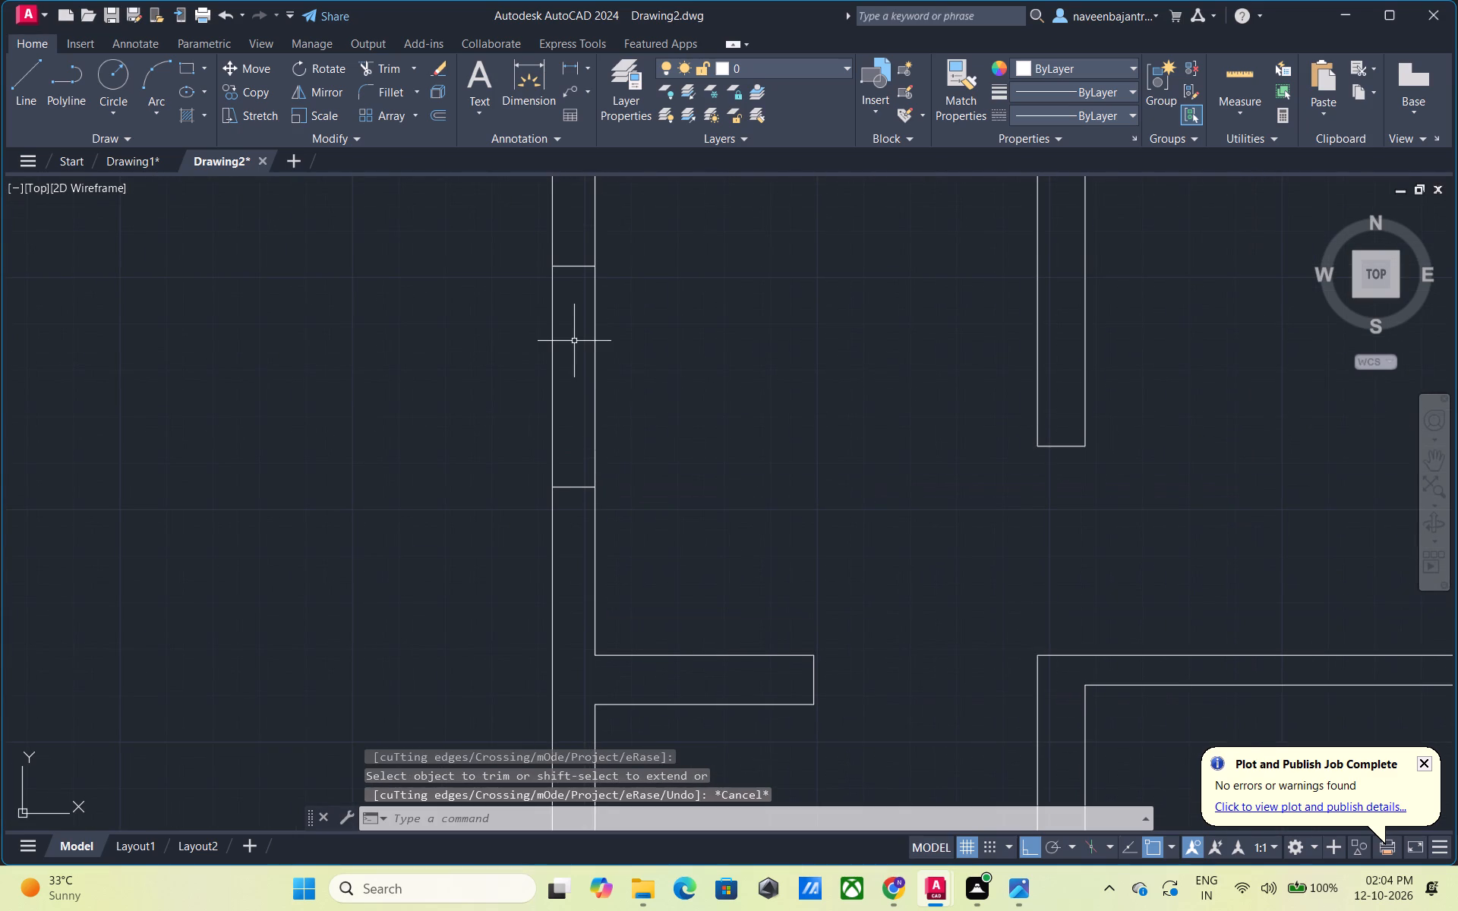
Draw the left-wall window's vertical centre line between the midpoints of its upper and lower end lines.
{"action": "type", "text": "L"}
{"action": "key", "text": "space"}
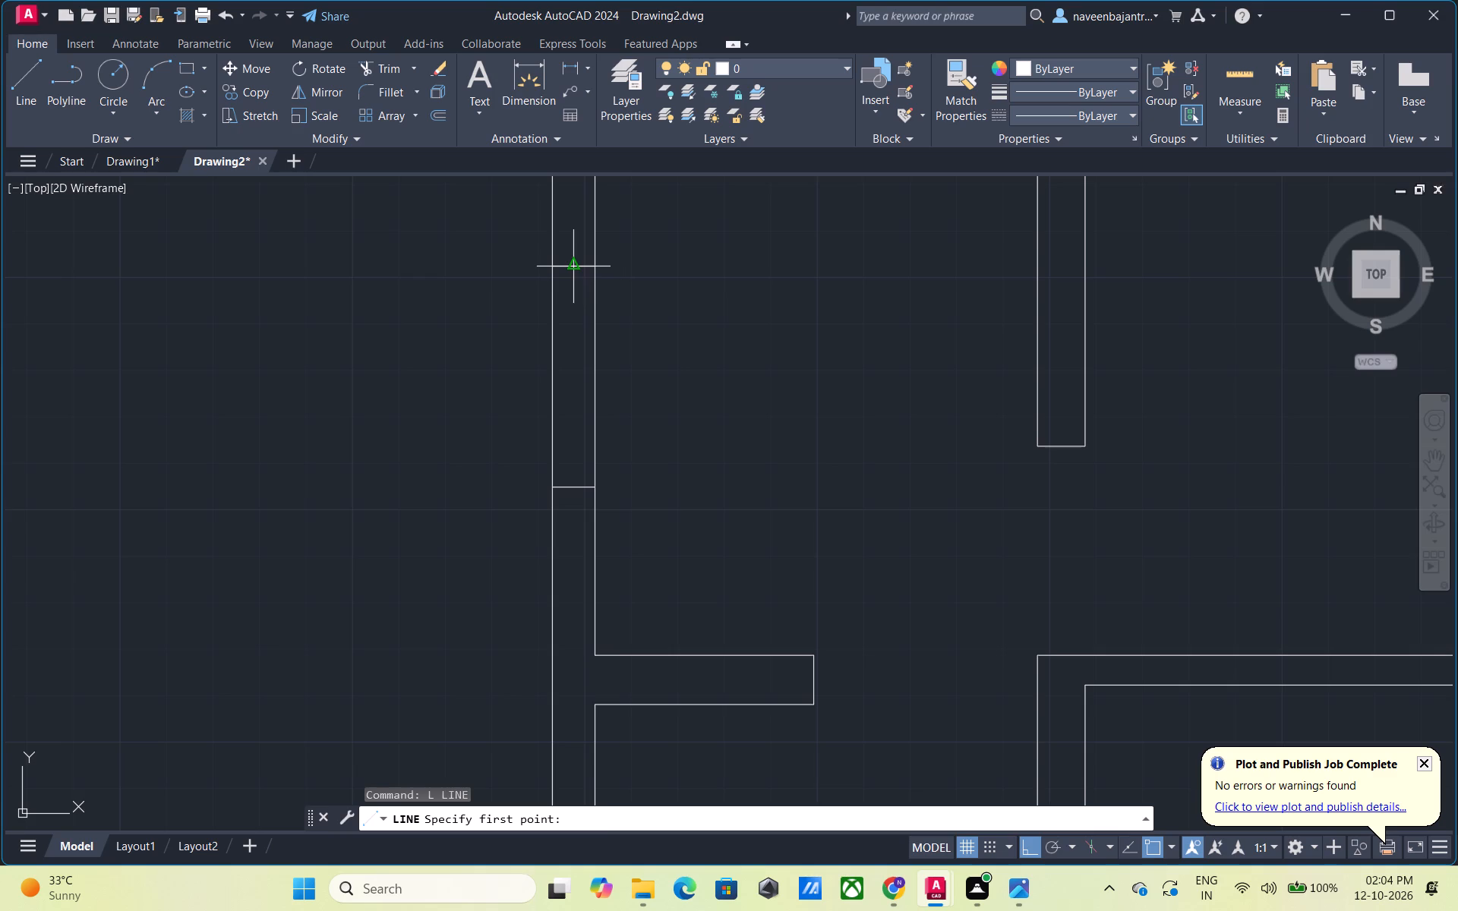
{"action": "left_click", "coordinate": [574, 266]}
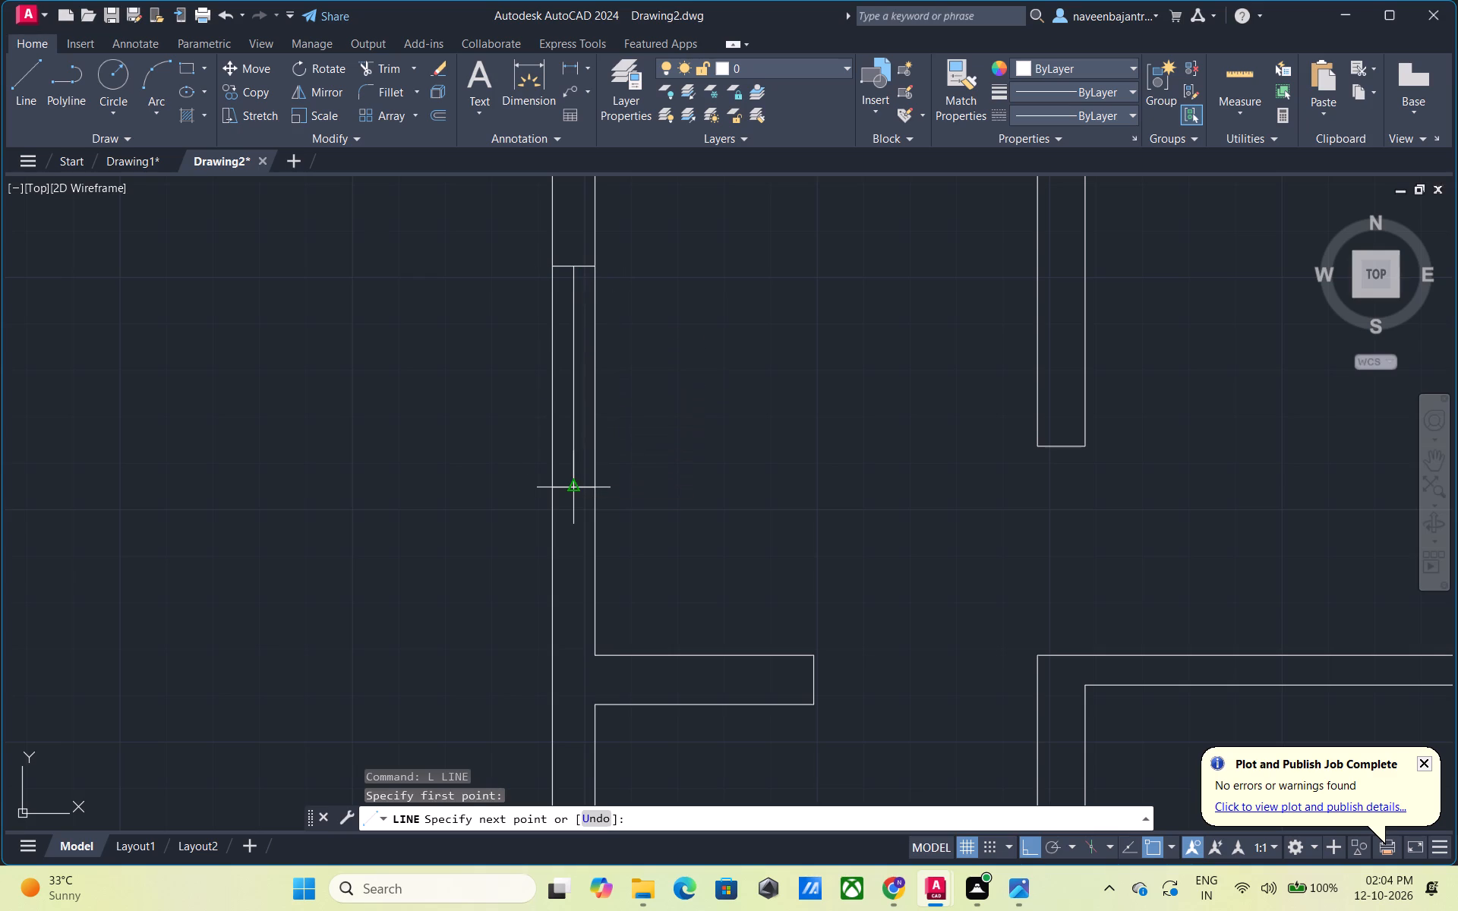
{"action": "left_click", "coordinate": [575, 486]}
{"action": "key", "text": "Escape"}
Offset the upper-left room's left-wall window end lines 10" inward, from both the lower and the upper end.
{"action": "key", "text": "o"}
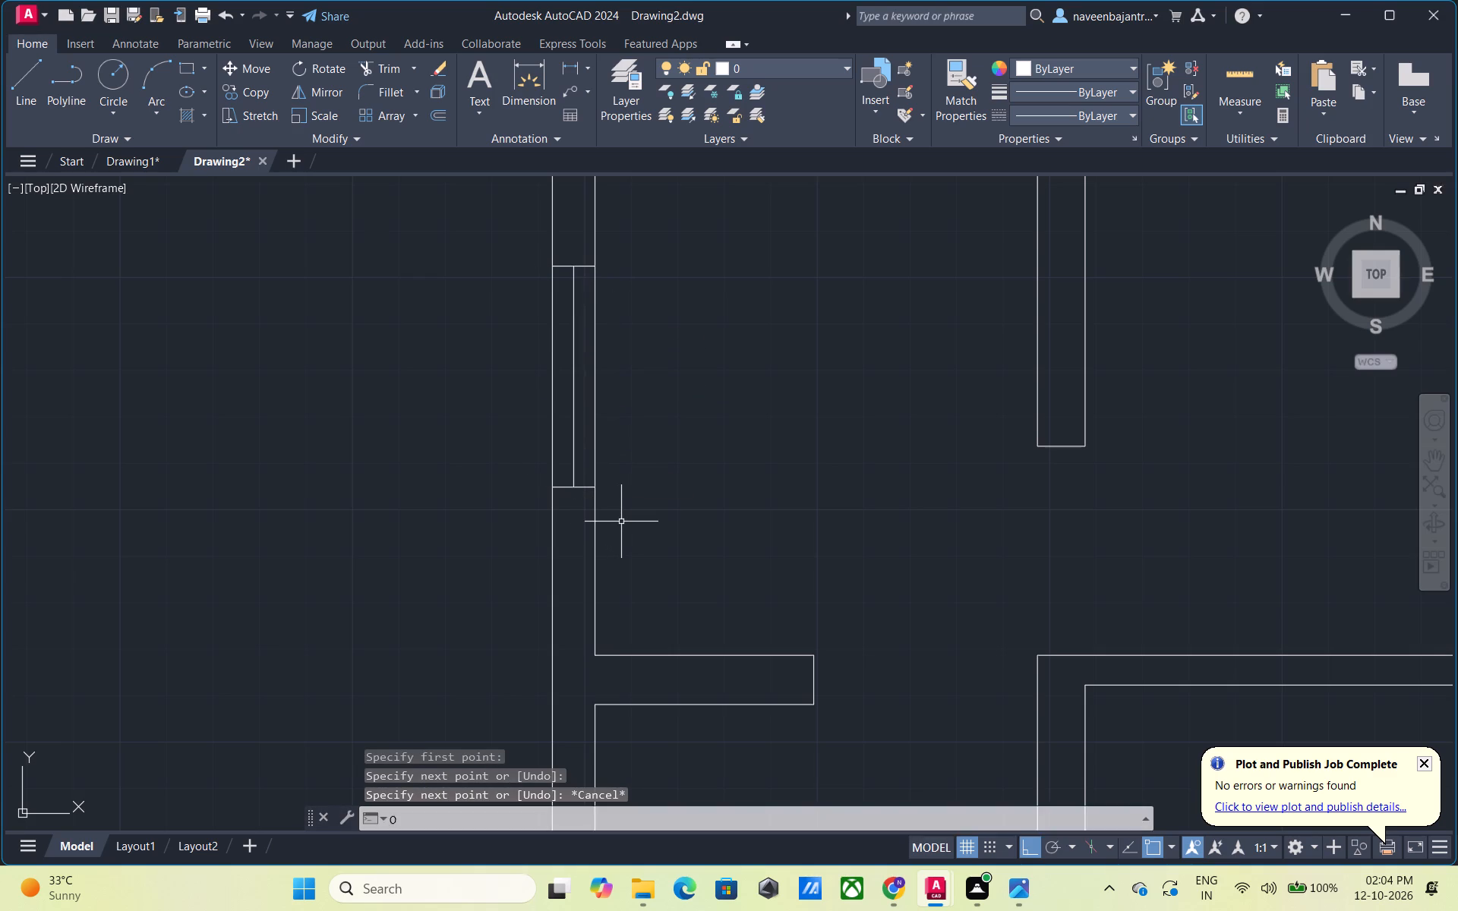
{"action": "key", "text": "space"}
{"action": "key", "text": "space"}
{"action": "left_click", "coordinate": [584, 488]}
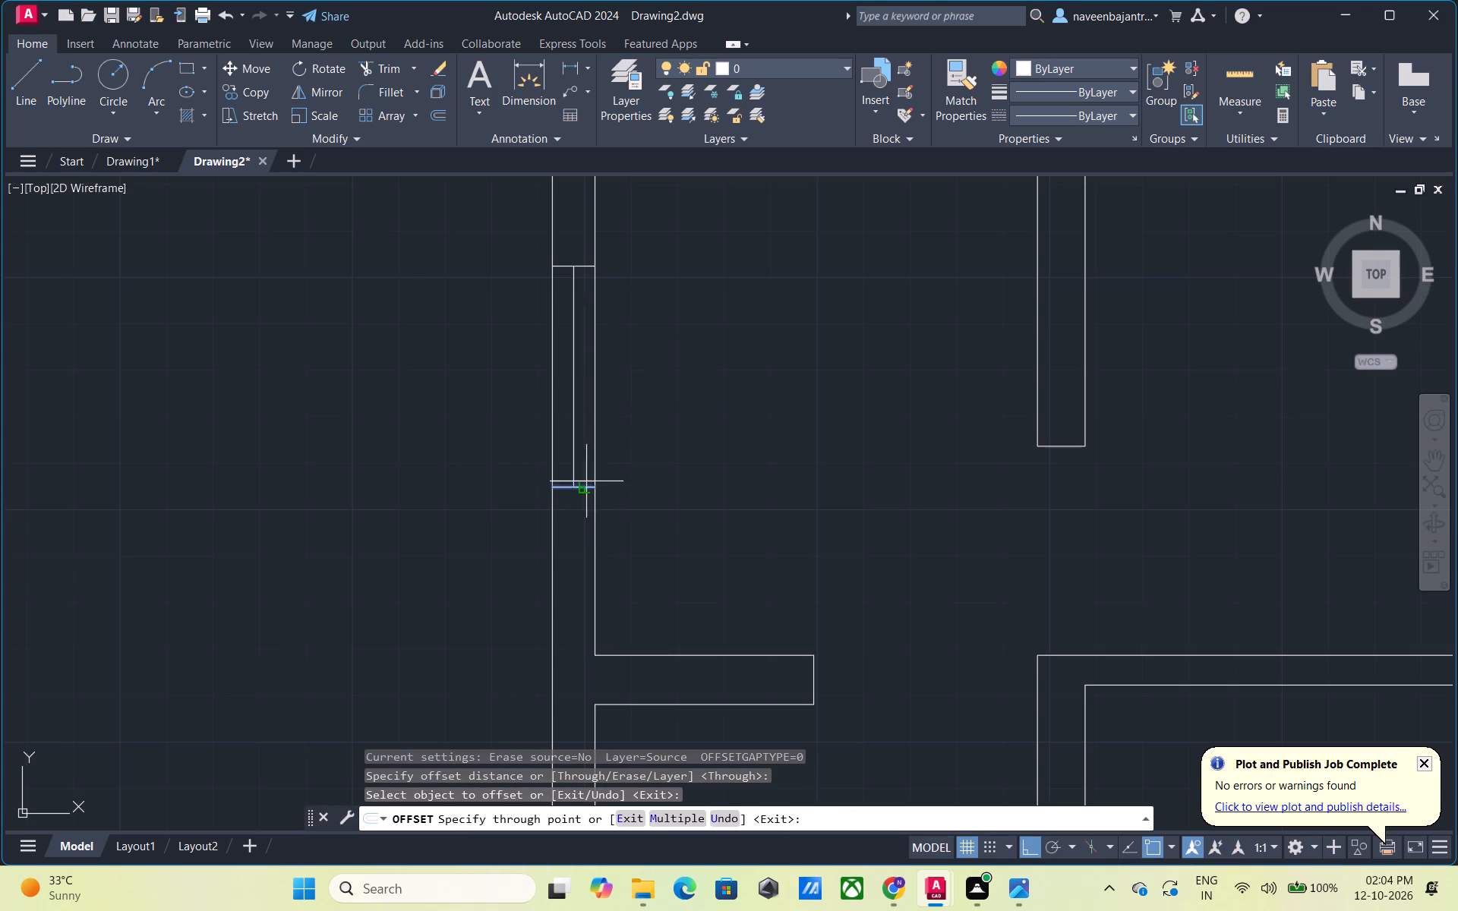
{"action": "type", "text": "10\""}
{"action": "key", "text": "Return"}
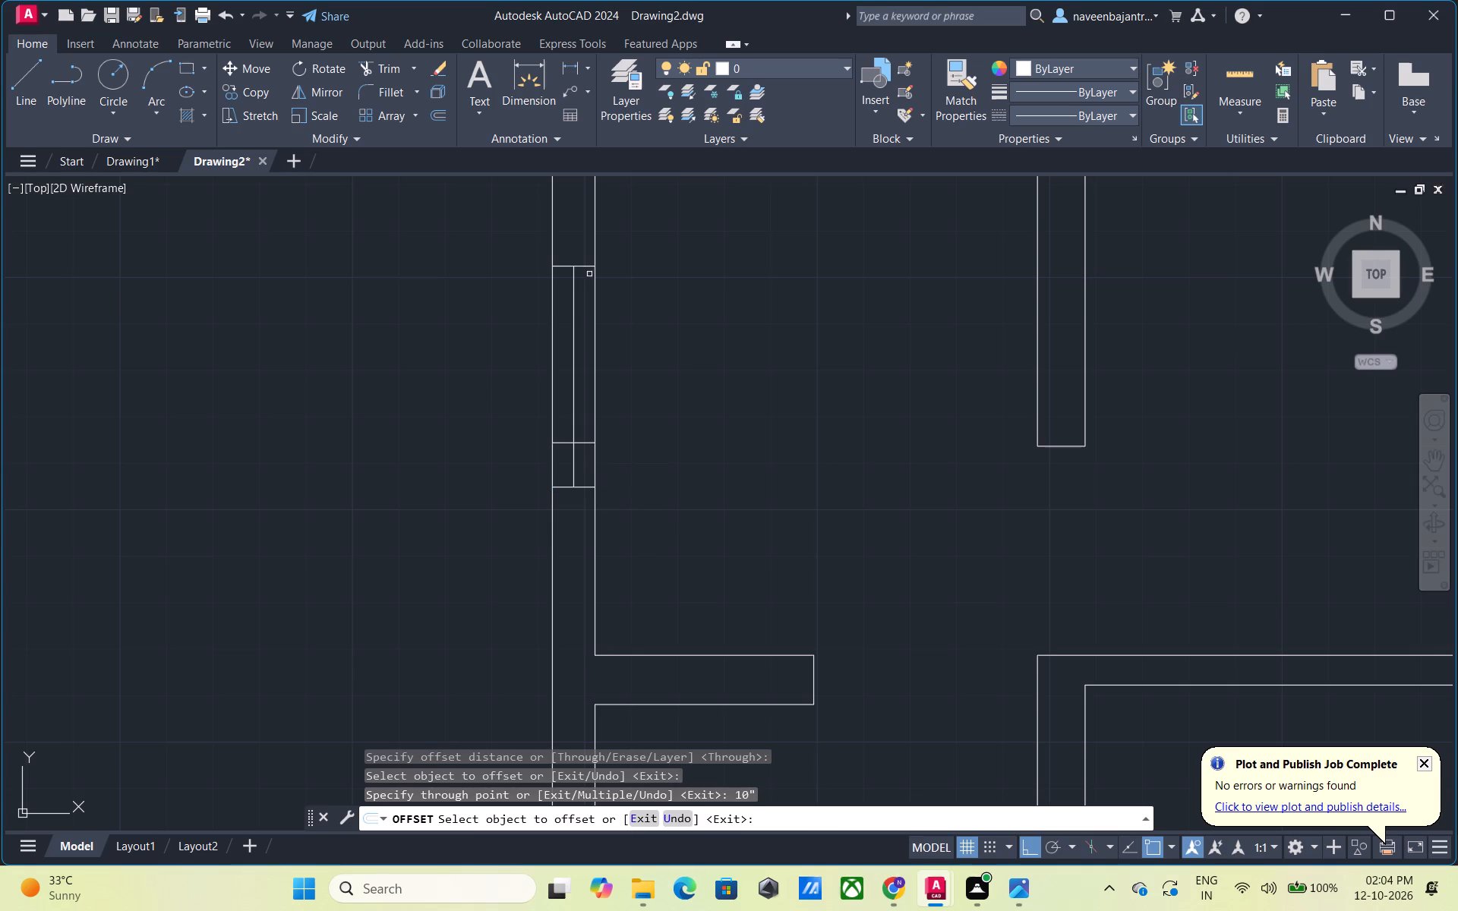
{"action": "left_click", "coordinate": [585, 265]}
{"action": "type", "text": "10\""}
{"action": "key", "text": "Return"}
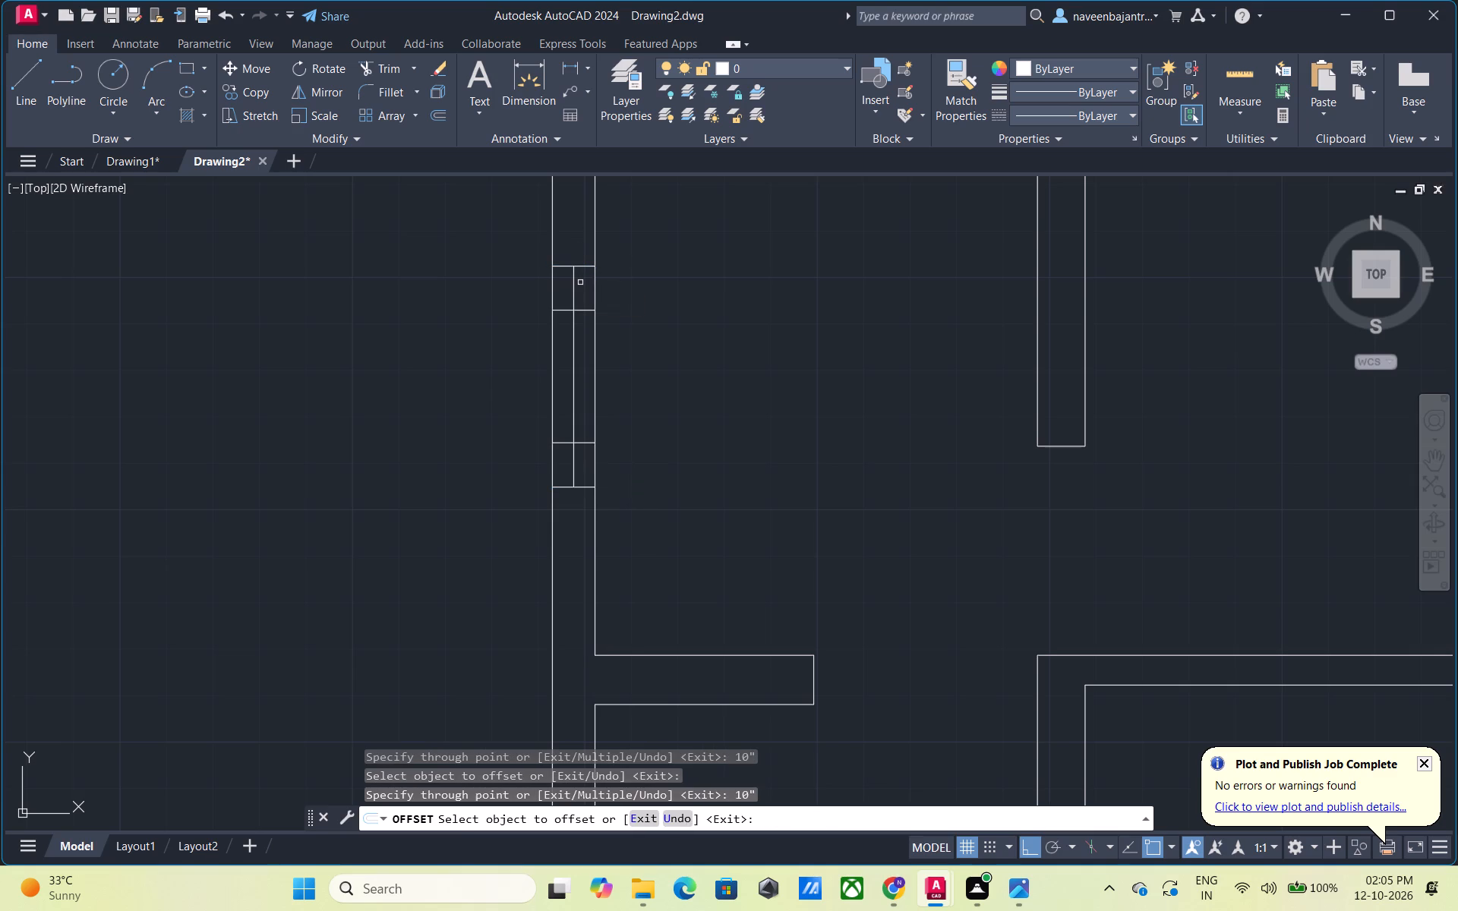
{"action": "key", "text": "Escape"}
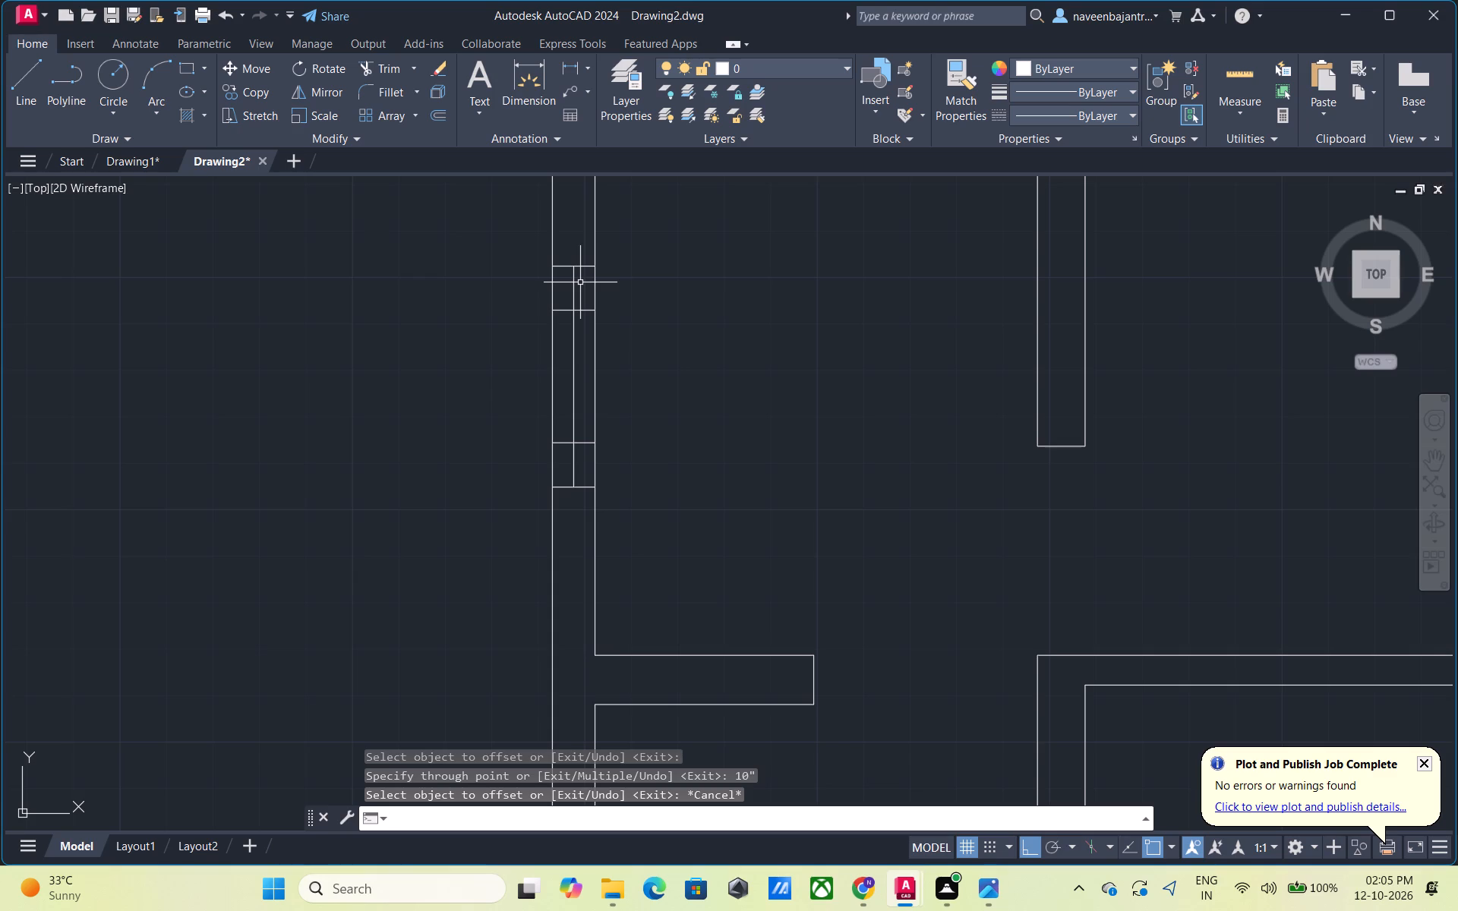
Draw a short horizontal line across the left outer wall, just below the short stub wall of the upper-left room.
{"action": "scroll", "coordinate": [580, 282], "scroll_direction": "down", "scroll_amount": 2}
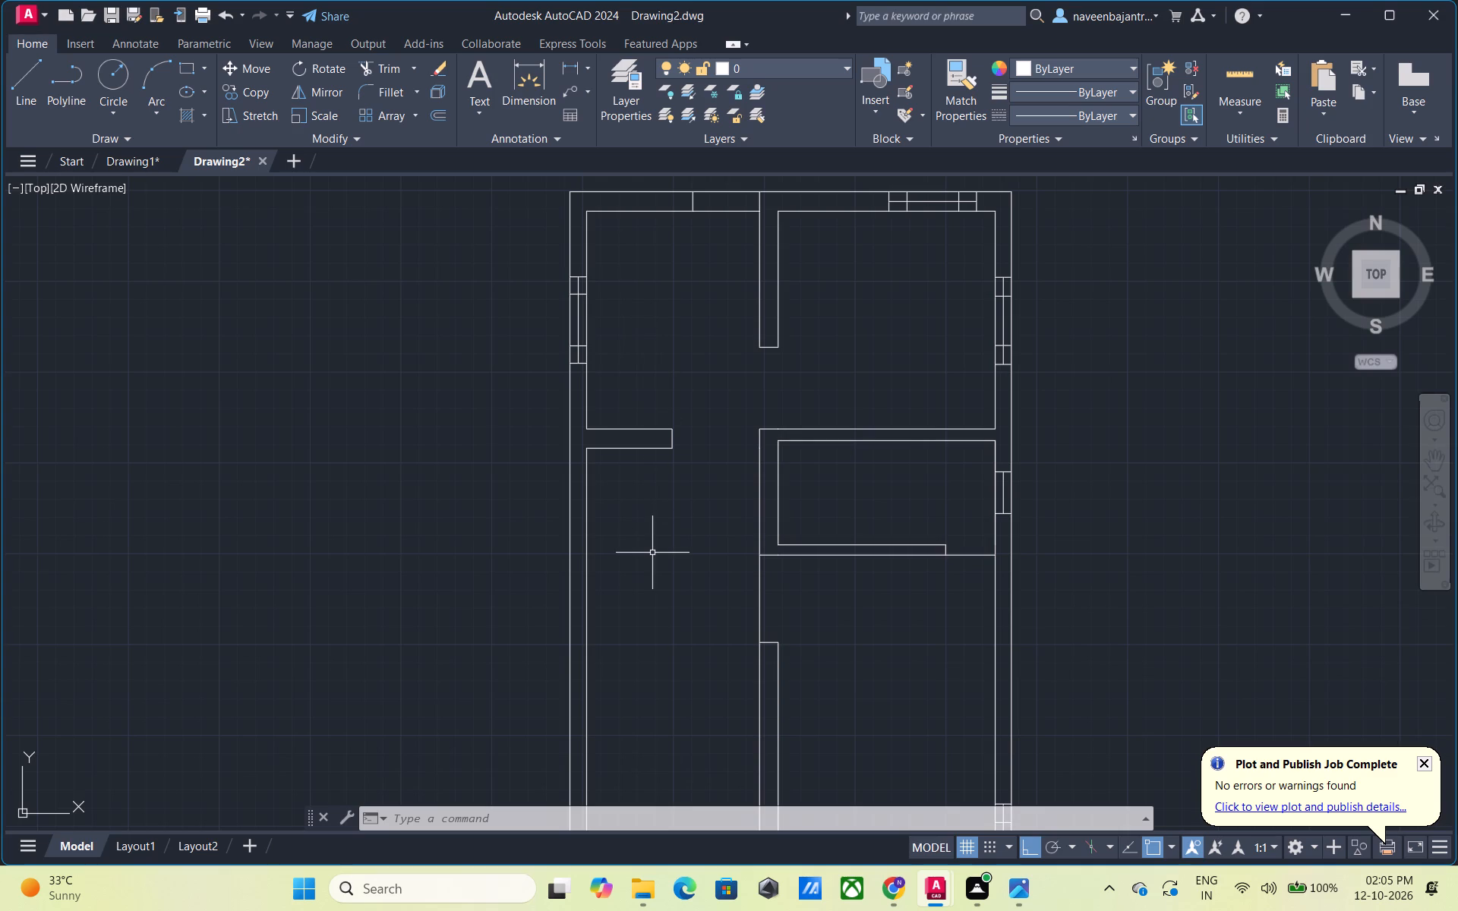
{"action": "middle_click_drag", "start_coordinate": [652, 555], "coordinate": [690, 481]}
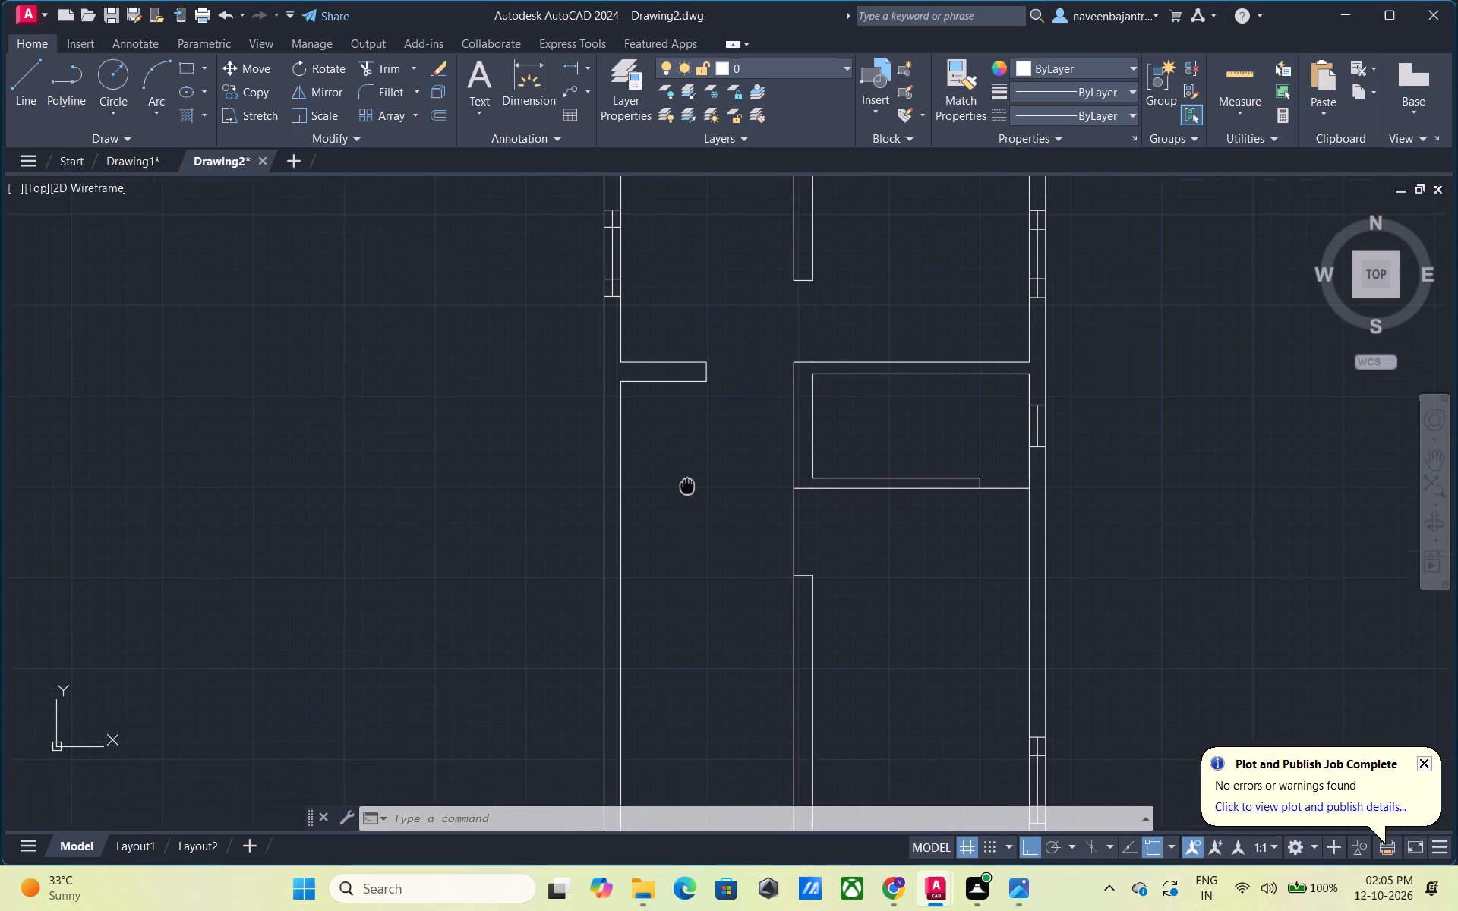
{"action": "middle_click_drag", "start_coordinate": [690, 481], "coordinate": [693, 476]}
{"action": "middle_click_drag", "start_coordinate": [686, 515], "coordinate": [716, 421]}
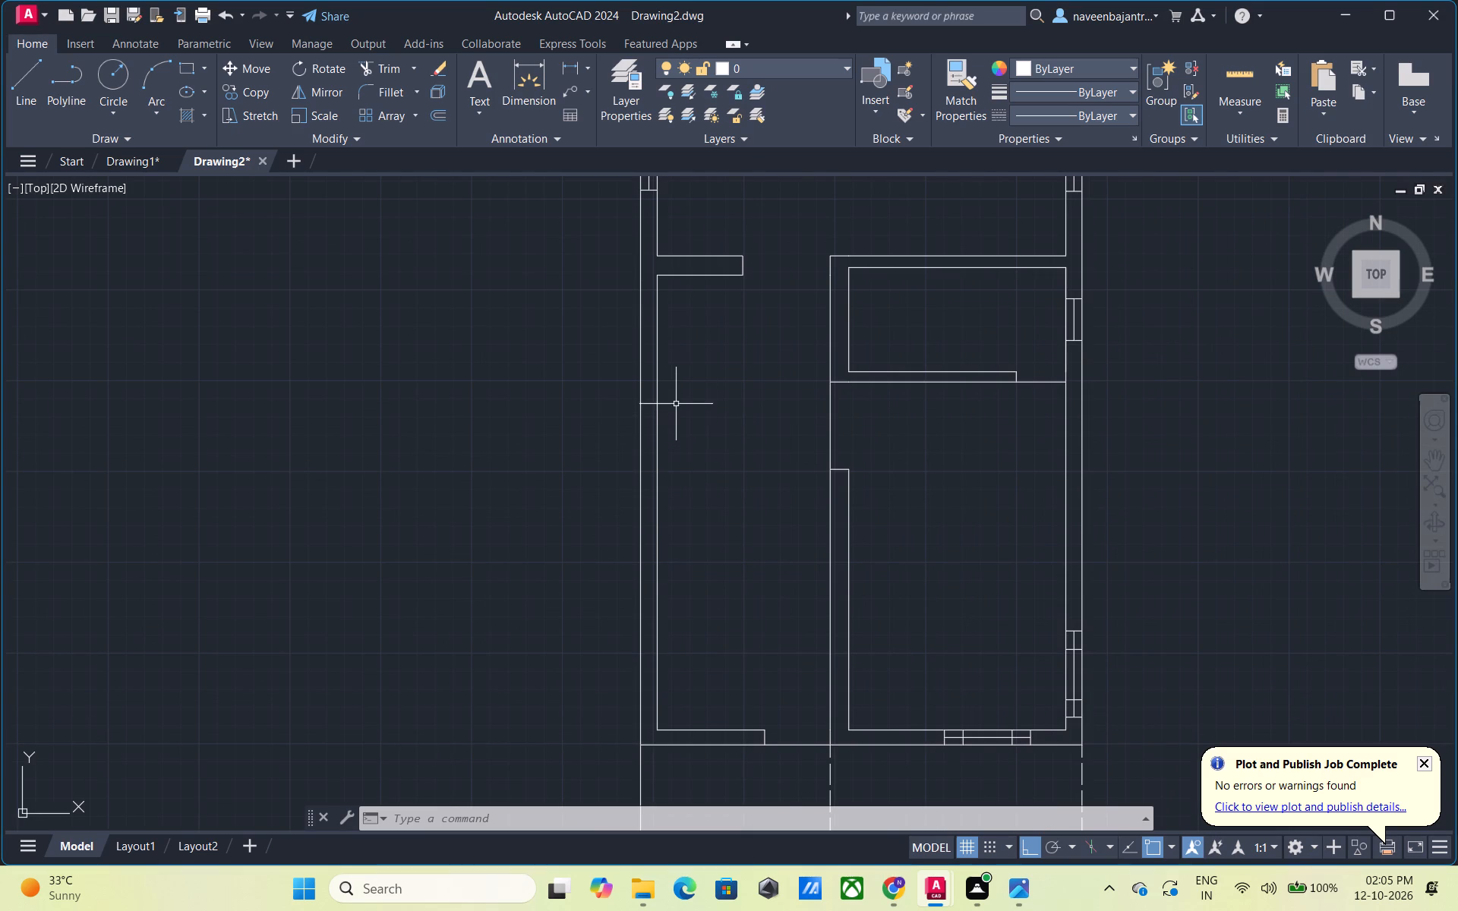
{"action": "middle_click_drag", "start_coordinate": [682, 340], "coordinate": [781, 414]}
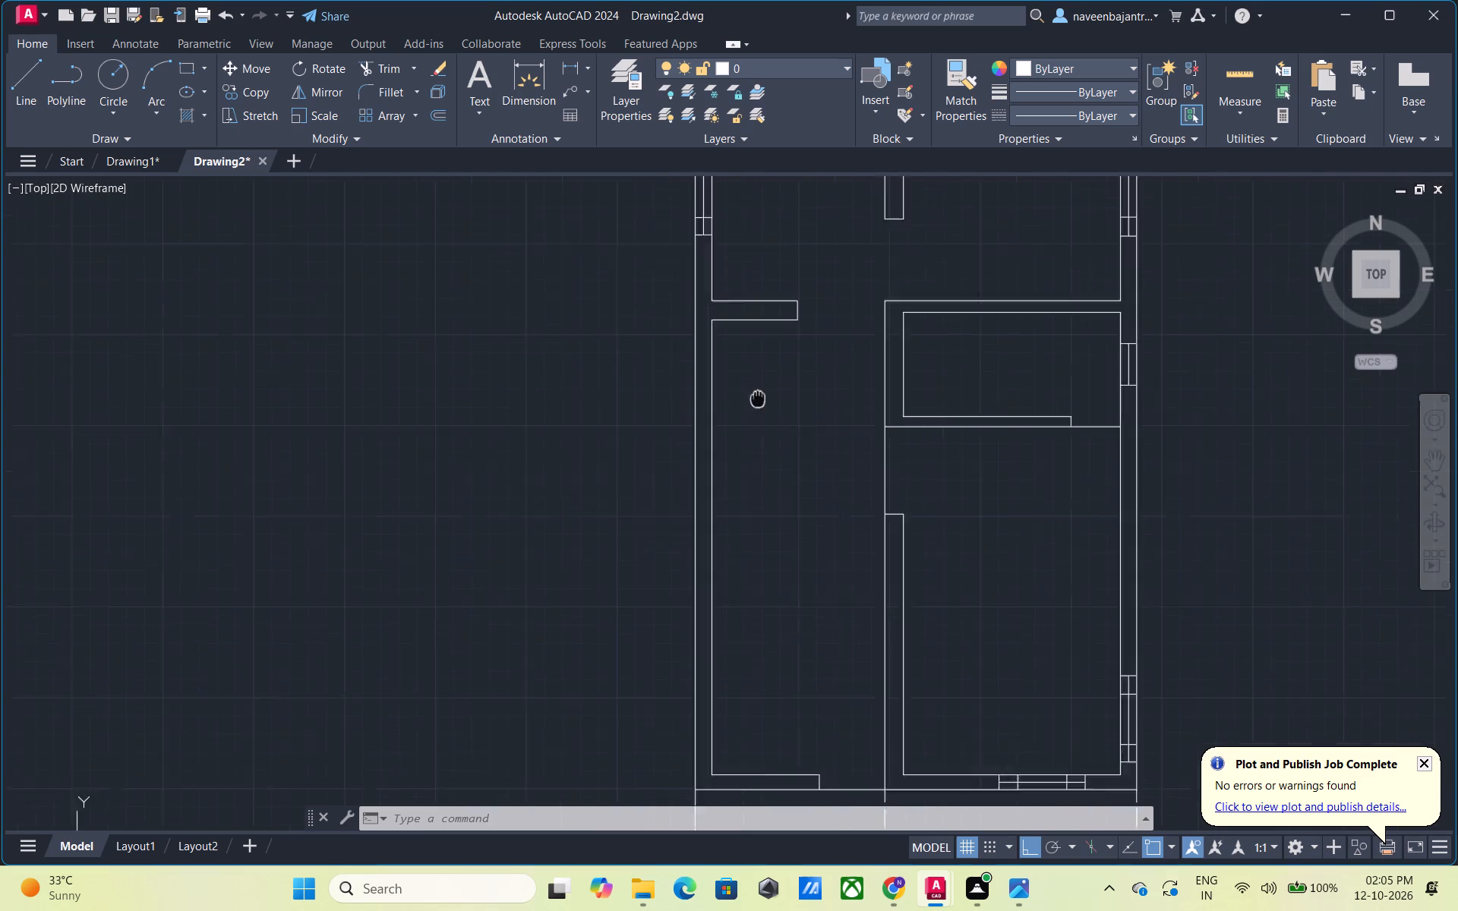
{"action": "middle_click_drag", "start_coordinate": [781, 414], "coordinate": [796, 423]}
{"action": "scroll", "coordinate": [792, 421], "scroll_direction": "up", "scroll_amount": 1}
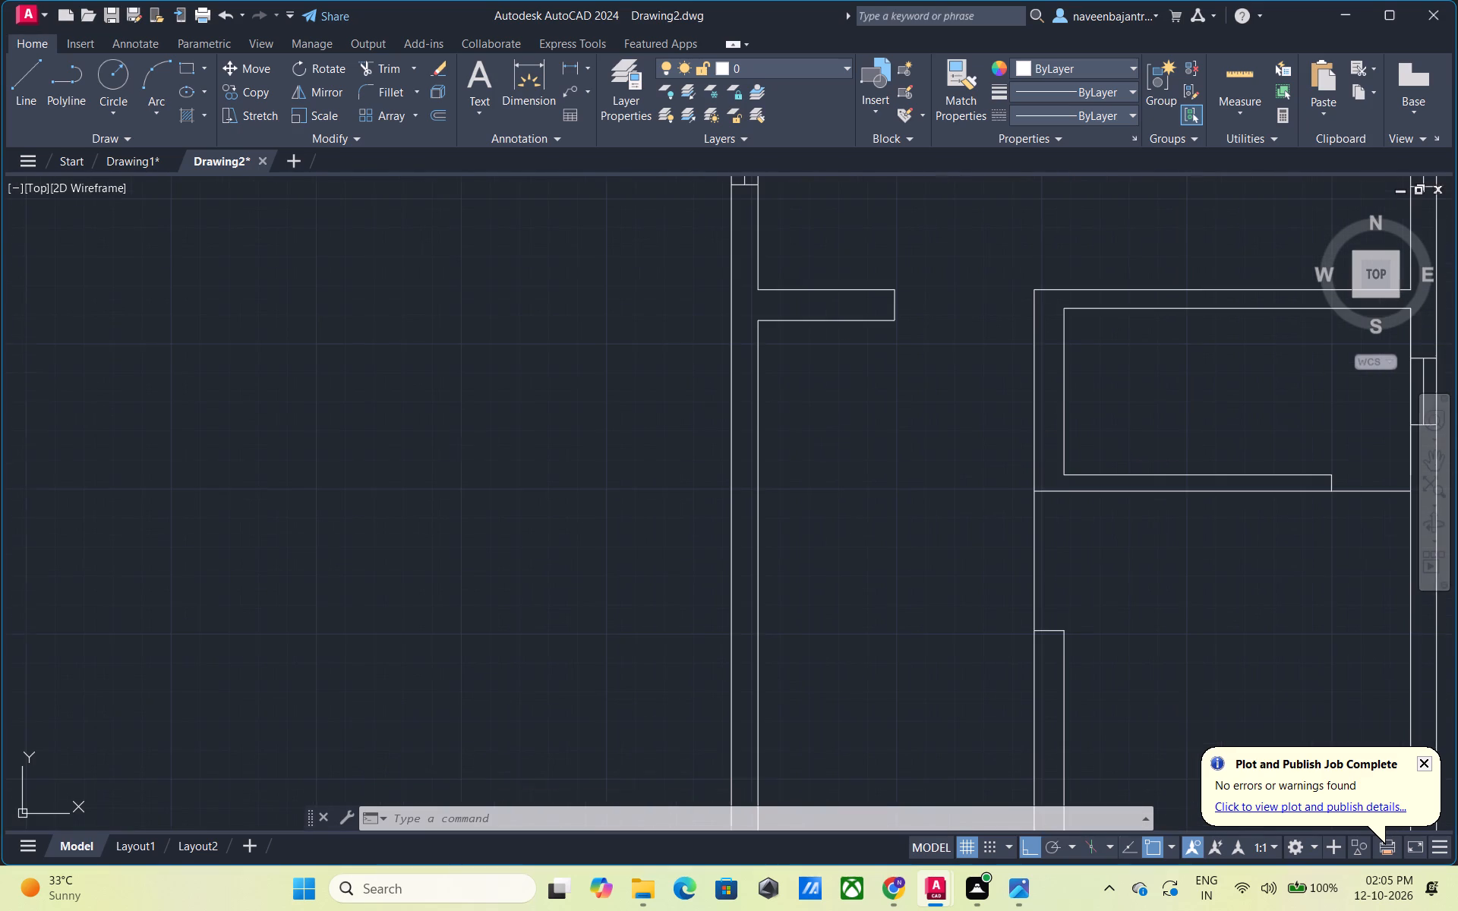
{"action": "key", "text": "Escape"}
{"action": "type", "text": "L"}
{"action": "key", "text": "space"}
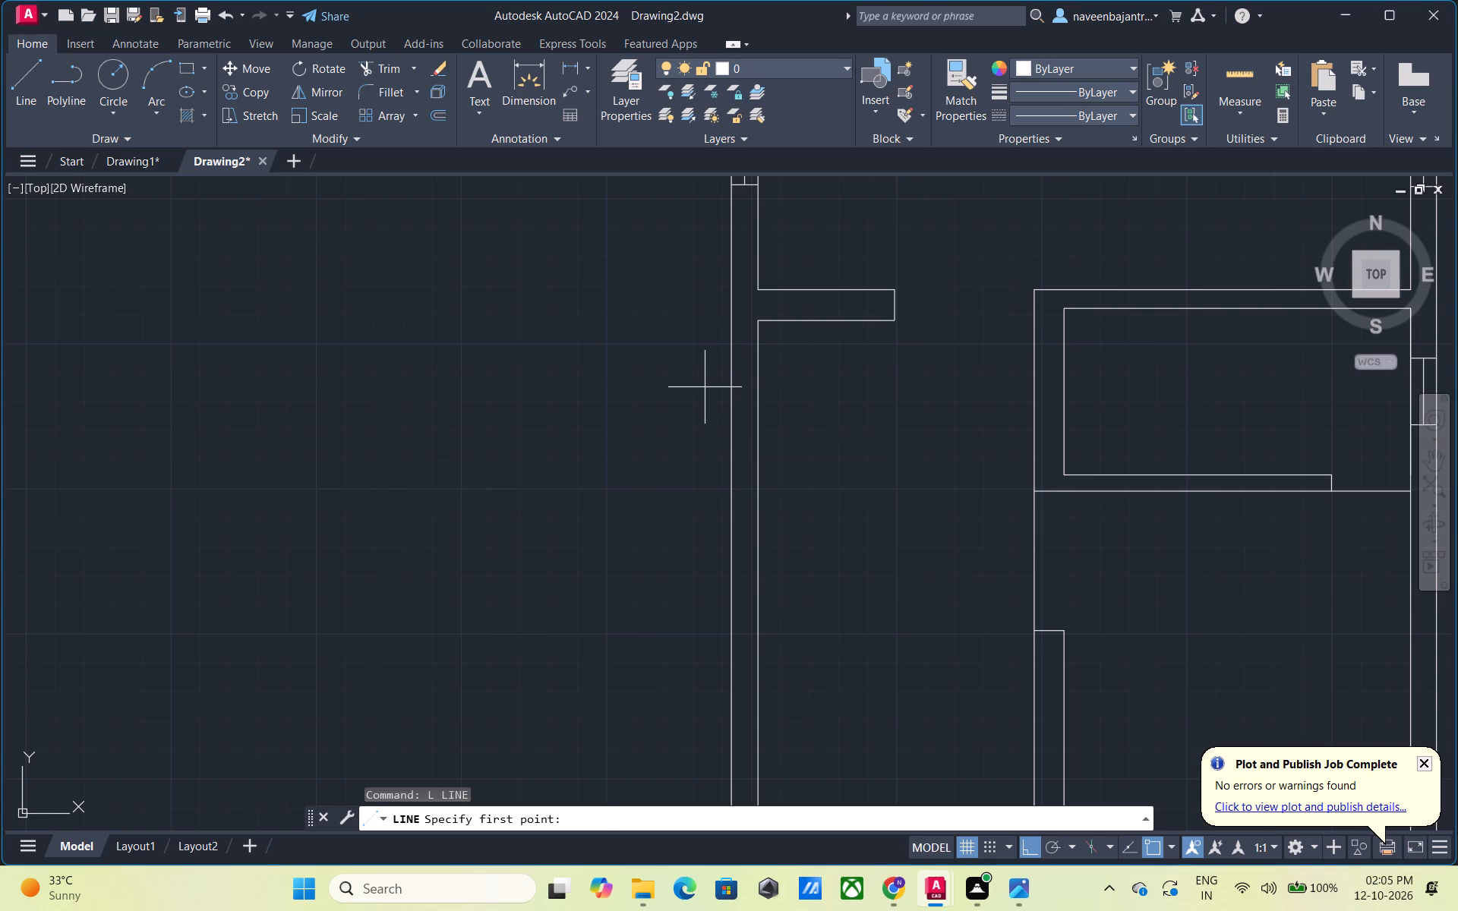
{"action": "left_click", "coordinate": [705, 387]}
{"action": "left_click", "coordinate": [787, 384]}
{"action": "key", "text": "Escape"}
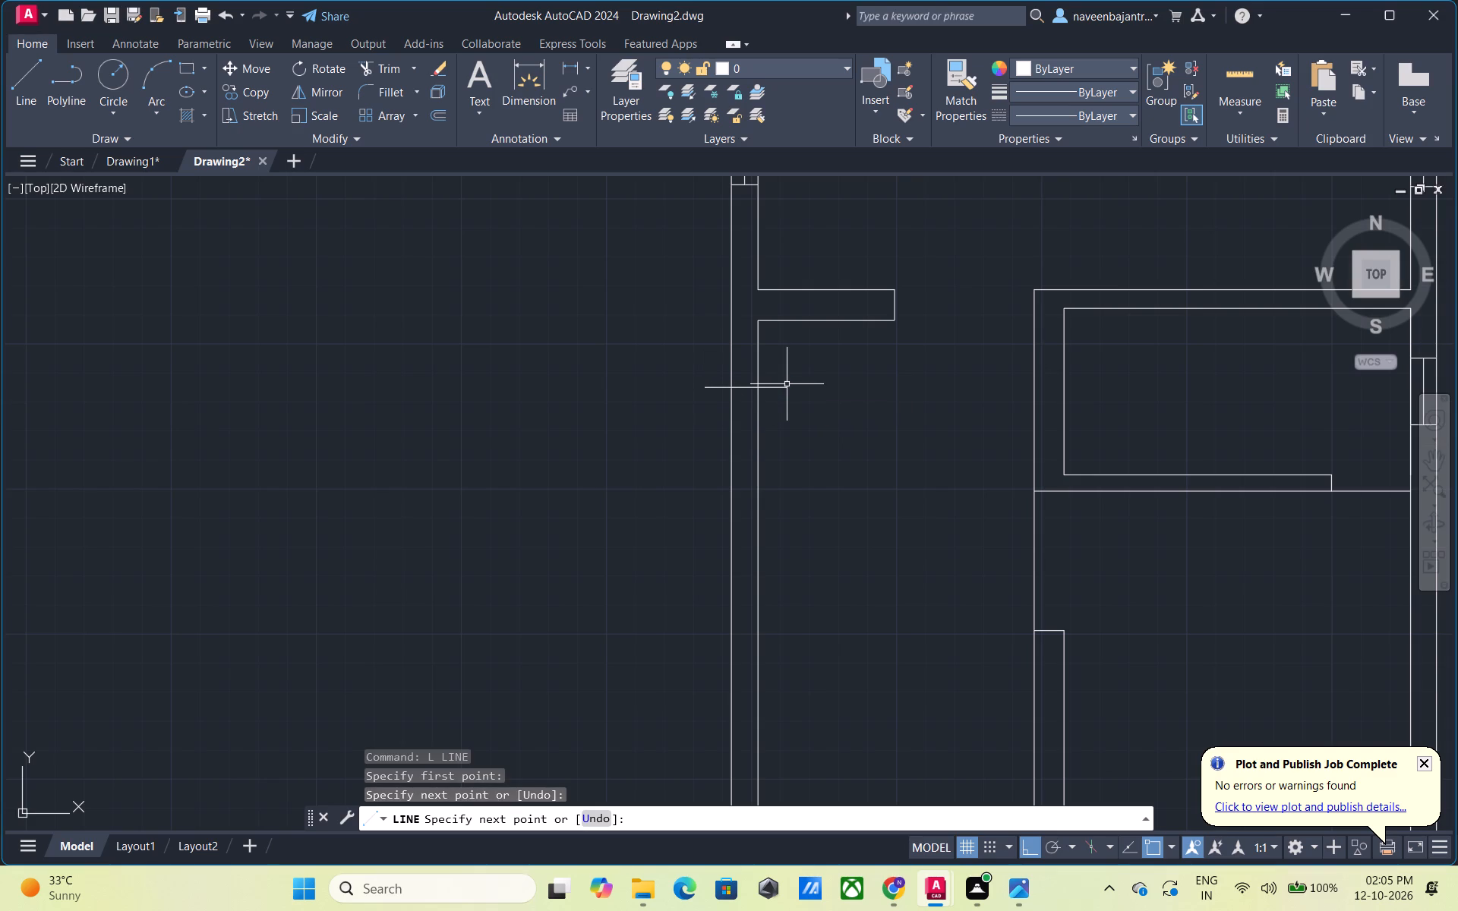
Trim the short line's overhangs on both sides of the left wall below the stub wall.
{"action": "type", "text": "TR"}
{"action": "key", "text": "space"}
{"action": "left_click", "coordinate": [777, 389]}
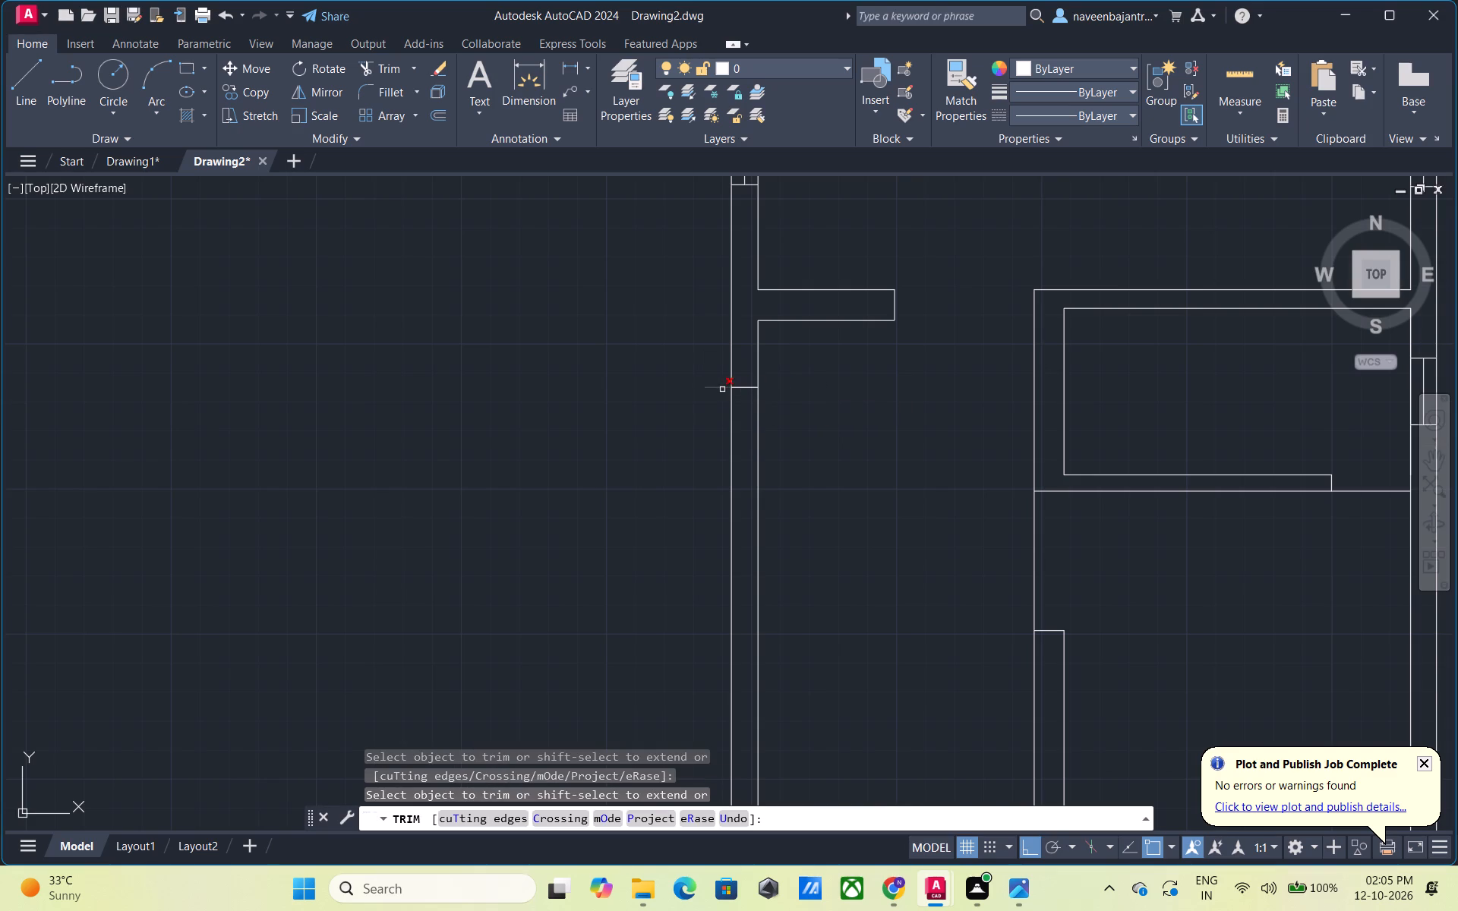
{"action": "left_click", "coordinate": [721, 389]}
{"action": "key", "text": "Escape"}
Offset the short line 4' downward to mark the window opening in the left wall below the stub wall.
{"action": "type", "text": "O"}
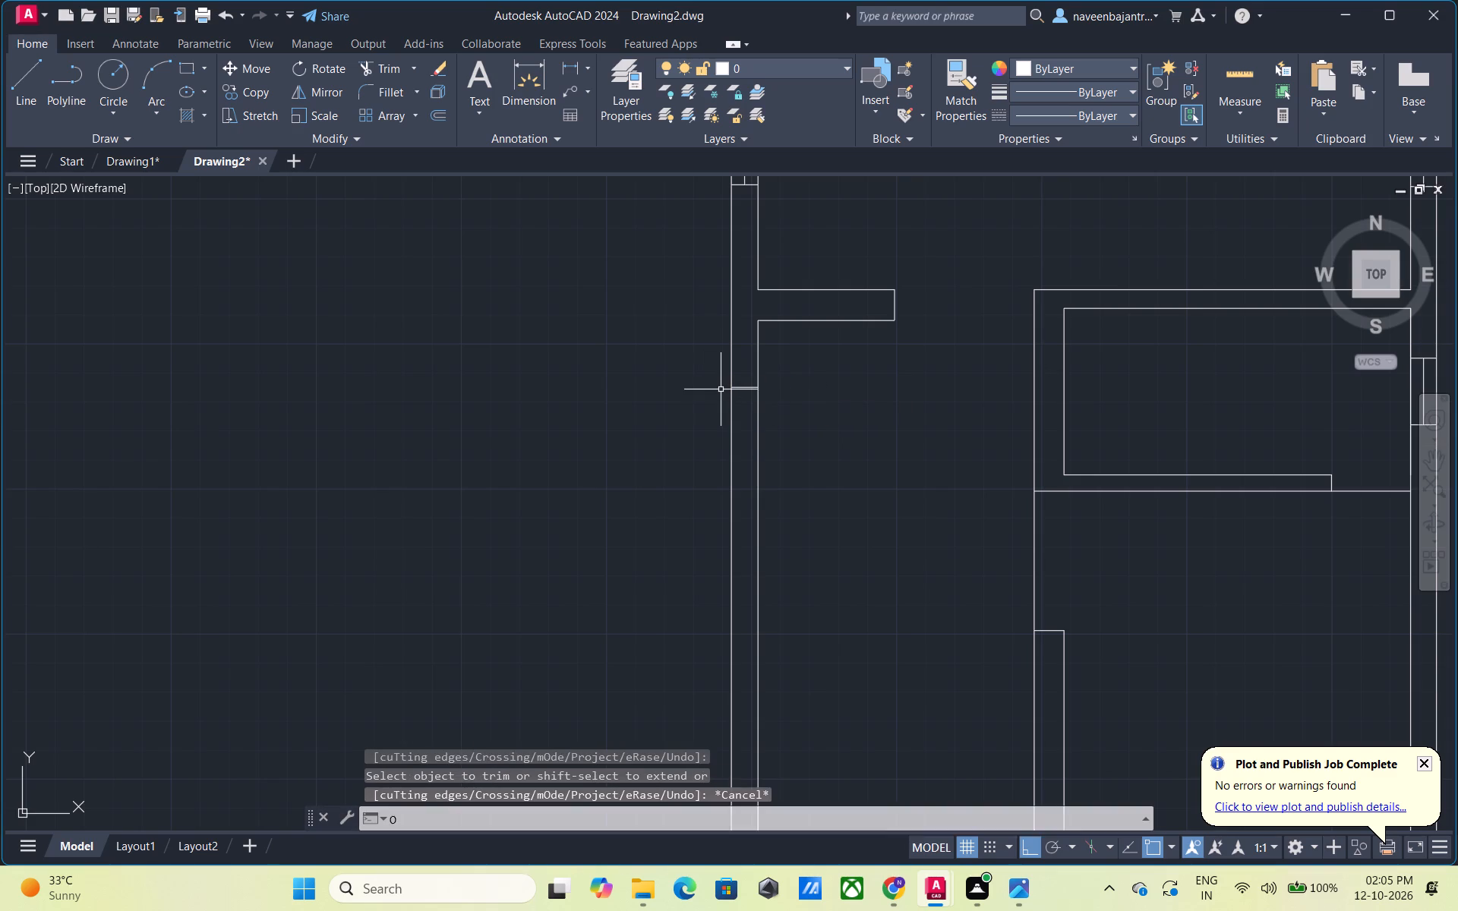
{"action": "key", "text": "space"}
{"action": "key", "text": "space"}
{"action": "left_click", "coordinate": [748, 389]}
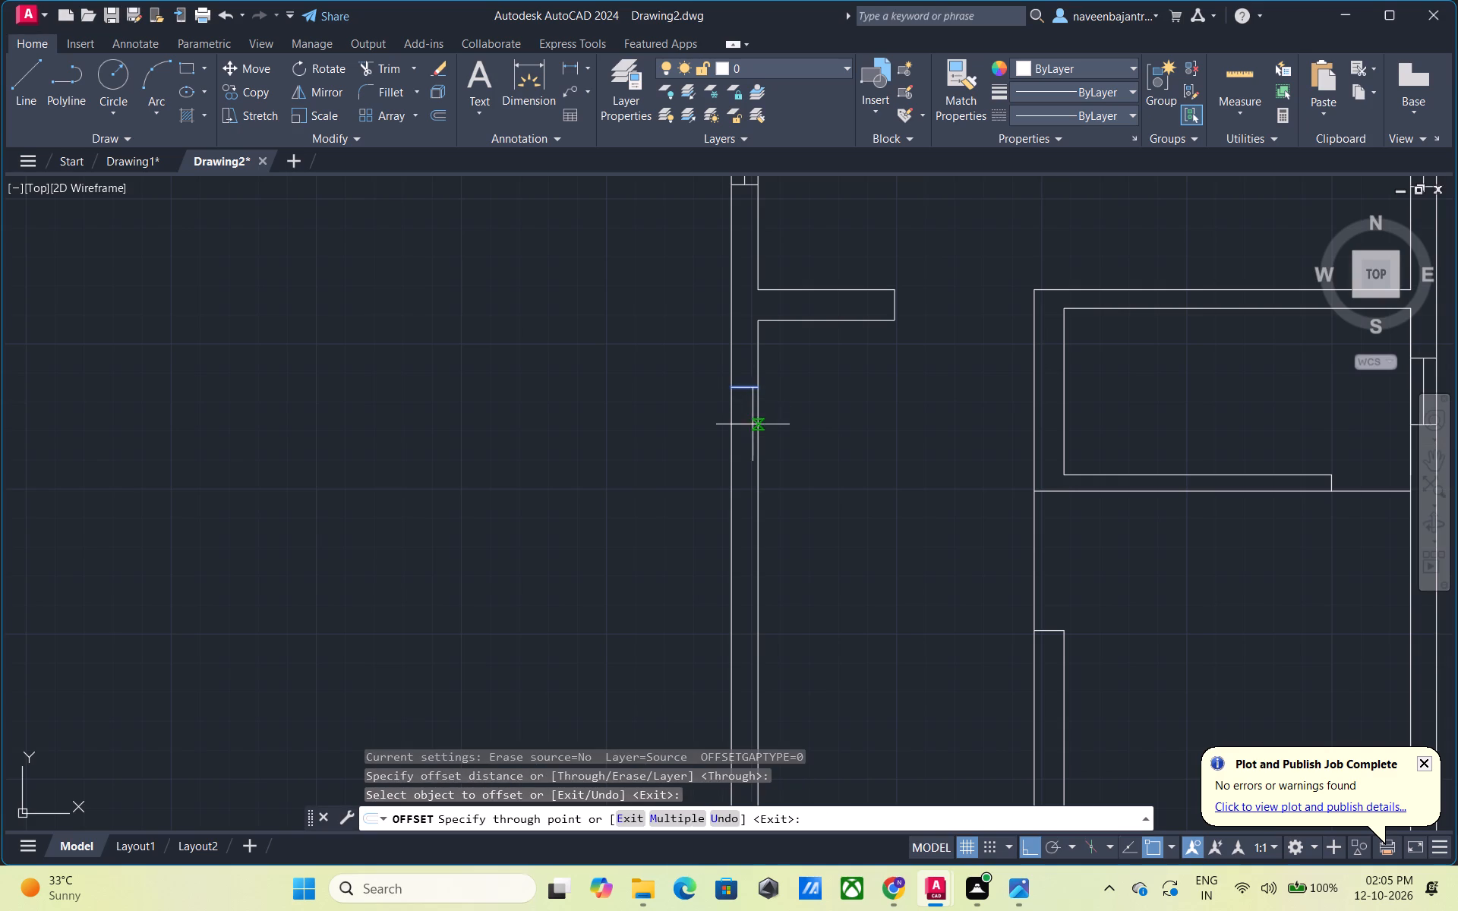
{"action": "type", "text": "4'"}
{"action": "key", "text": "Return"}
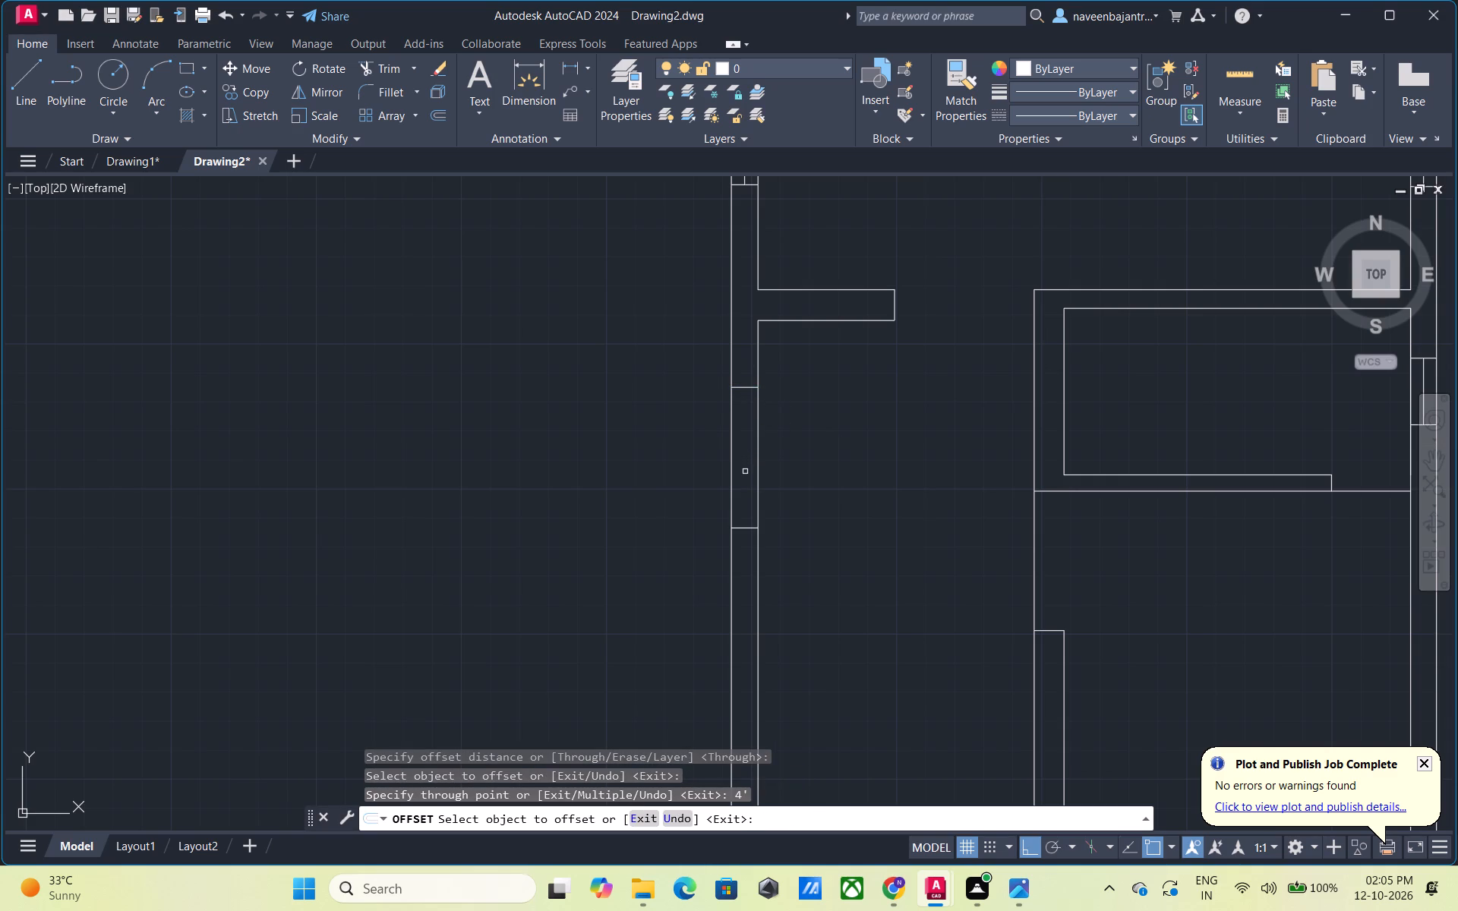
{"action": "key", "text": "Escape"}
Draw this left-wall window's vertical centre line between the midpoints of its upper and lower end lines.
{"action": "type", "text": "L"}
{"action": "key", "text": "space"}
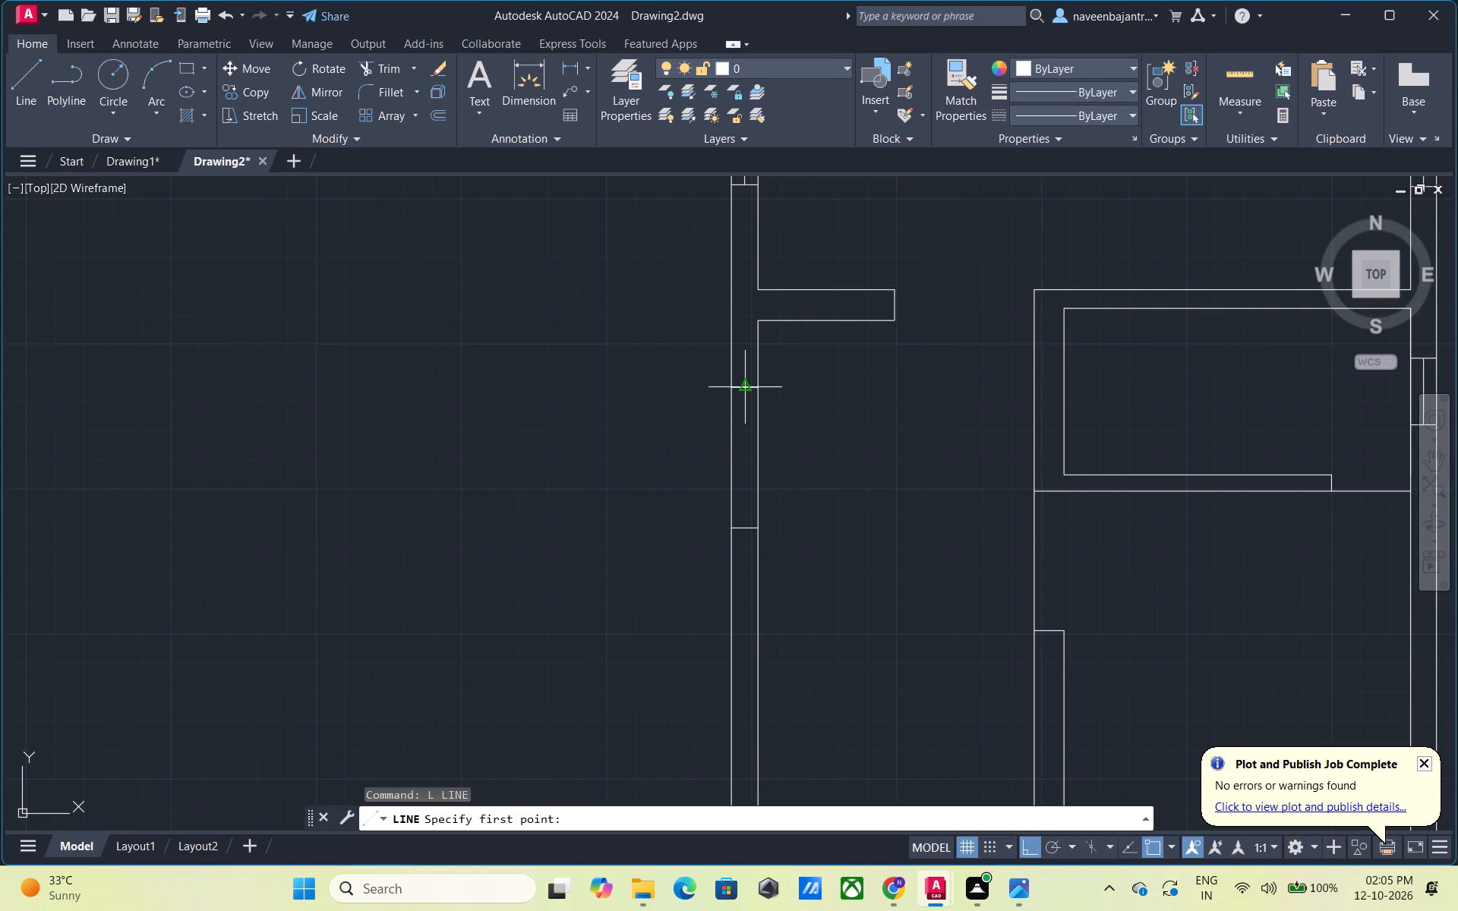
{"action": "left_click", "coordinate": [745, 392]}
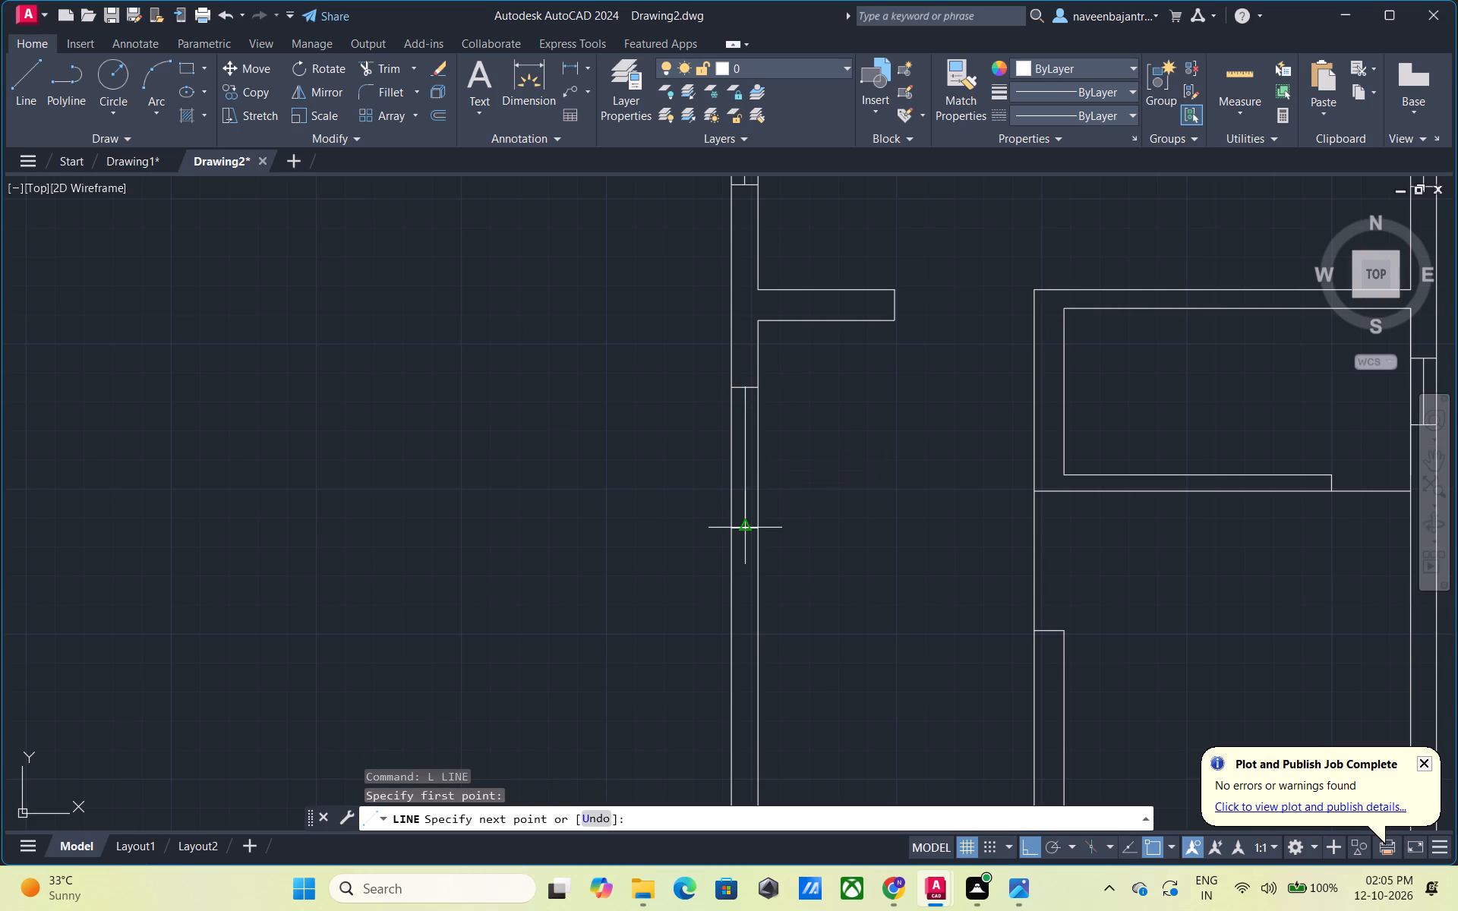
{"action": "left_click", "coordinate": [746, 533]}
{"action": "key", "text": "Escape"}
Offset the upper and lower end lines of the window below the stub wall 10" inward.
{"action": "key", "text": "o"}
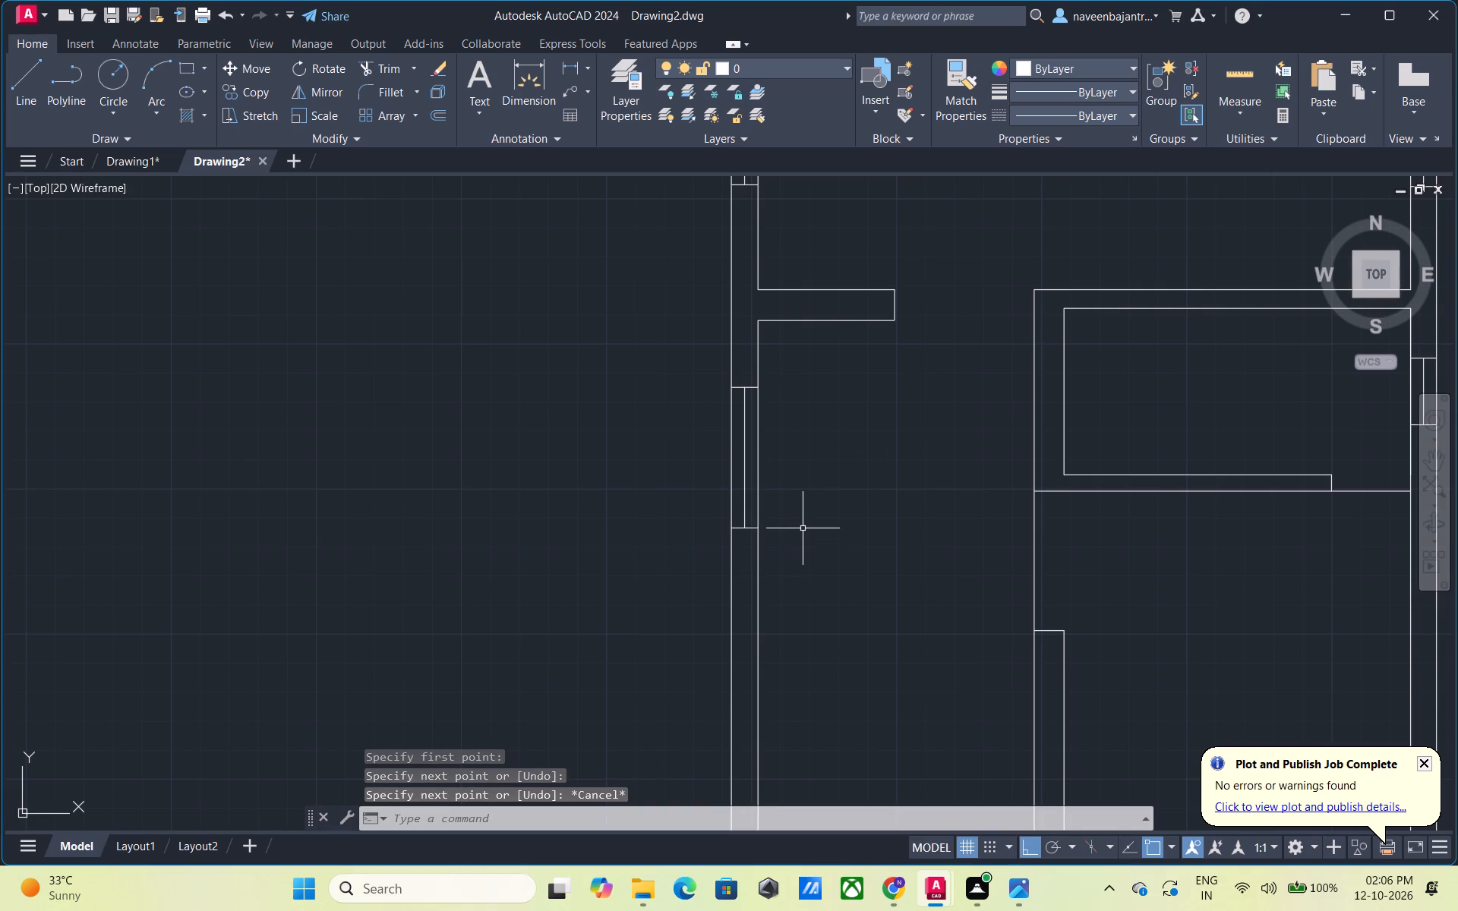
{"action": "key", "text": "space"}
{"action": "key", "text": "space"}
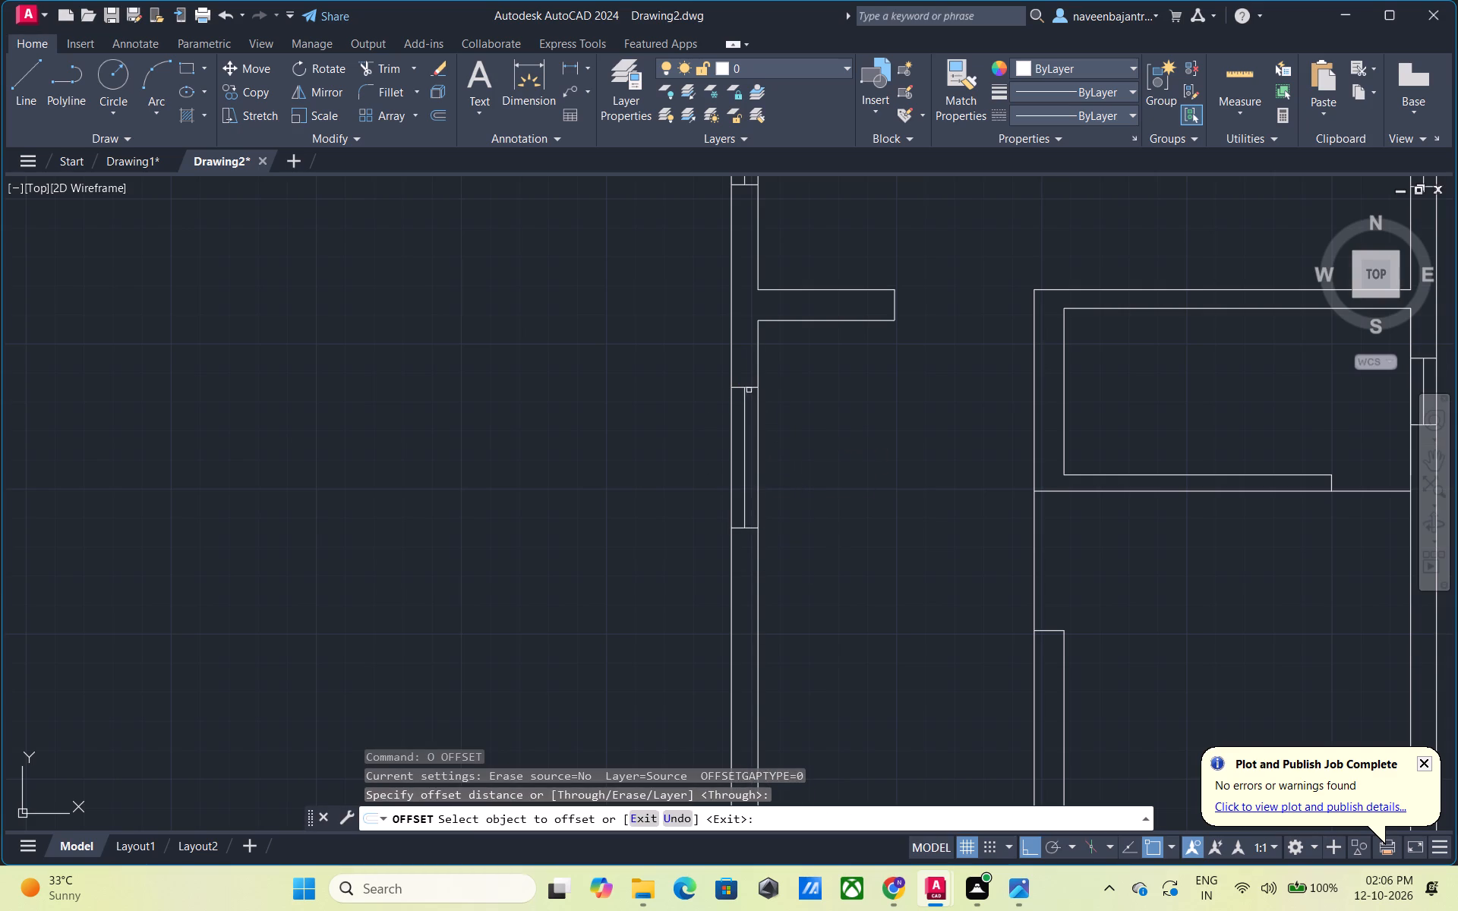
{"action": "left_click", "coordinate": [750, 389]}
{"action": "type", "text": "10\""}
{"action": "key", "text": "Return"}
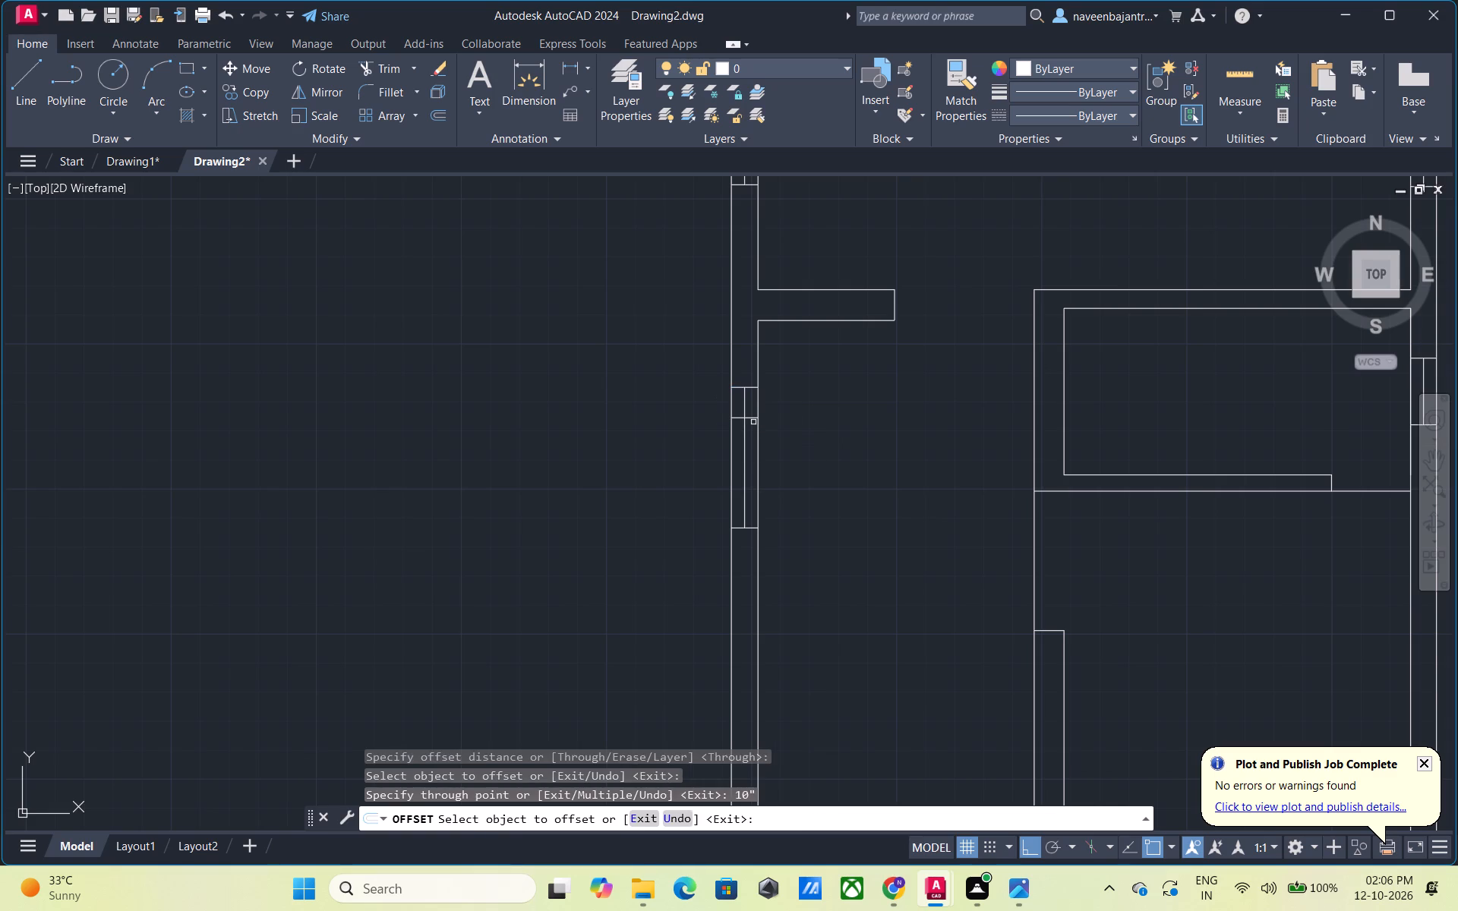
{"action": "left_click", "coordinate": [750, 528]}
{"action": "type", "text": "10\""}
{"action": "key", "text": "Return"}
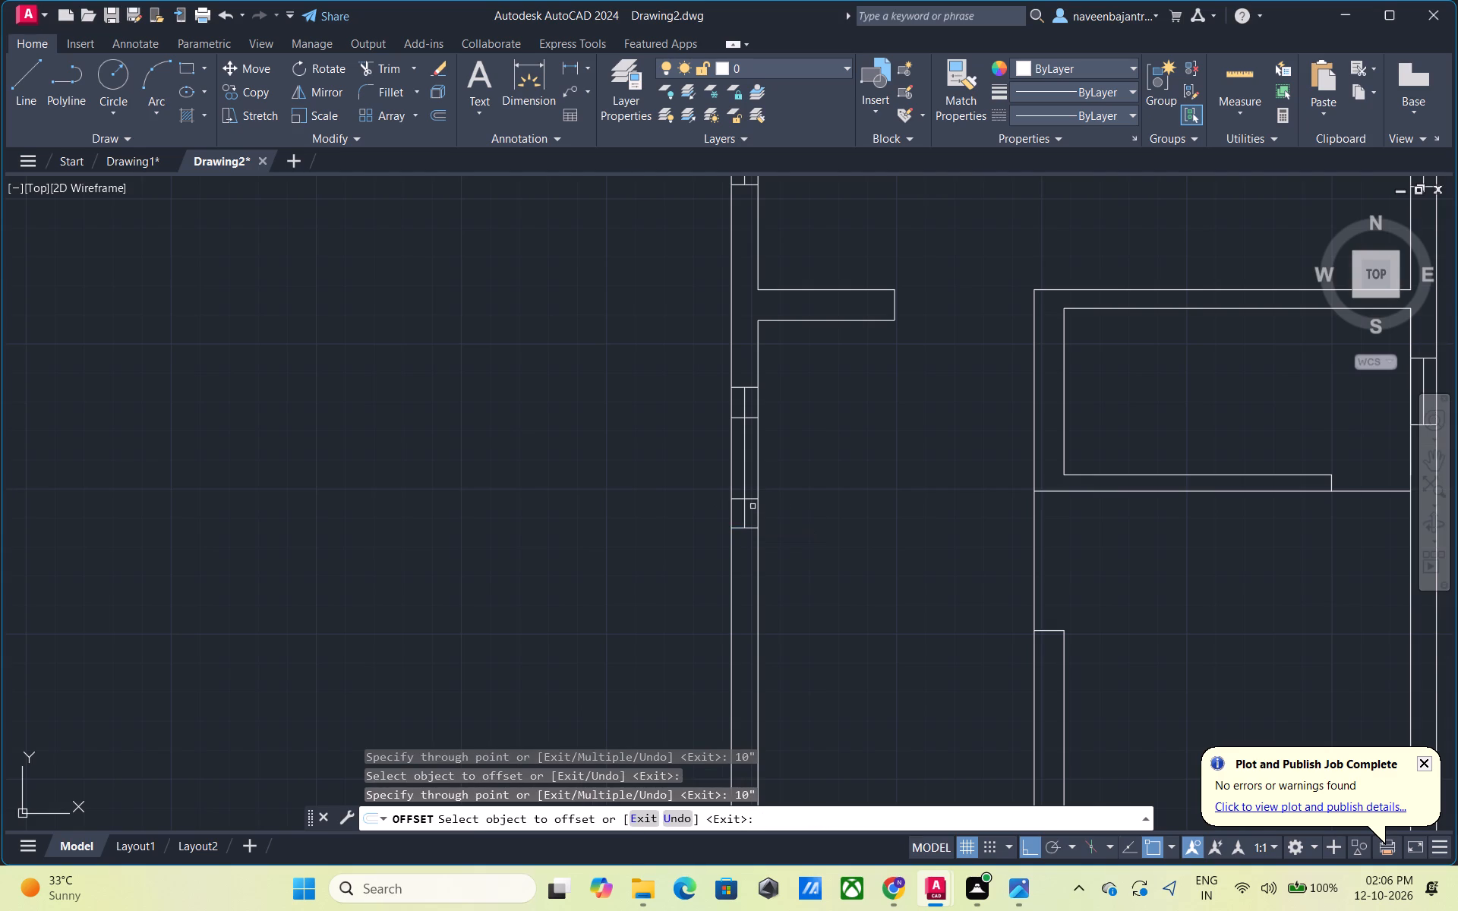
{"action": "key", "text": "Escape"}
Draw a short horizontal line across the left outer wall, a little above the long left room's bottom wall.
{"action": "scroll", "coordinate": [807, 534], "scroll_direction": "down", "scroll_amount": 2}
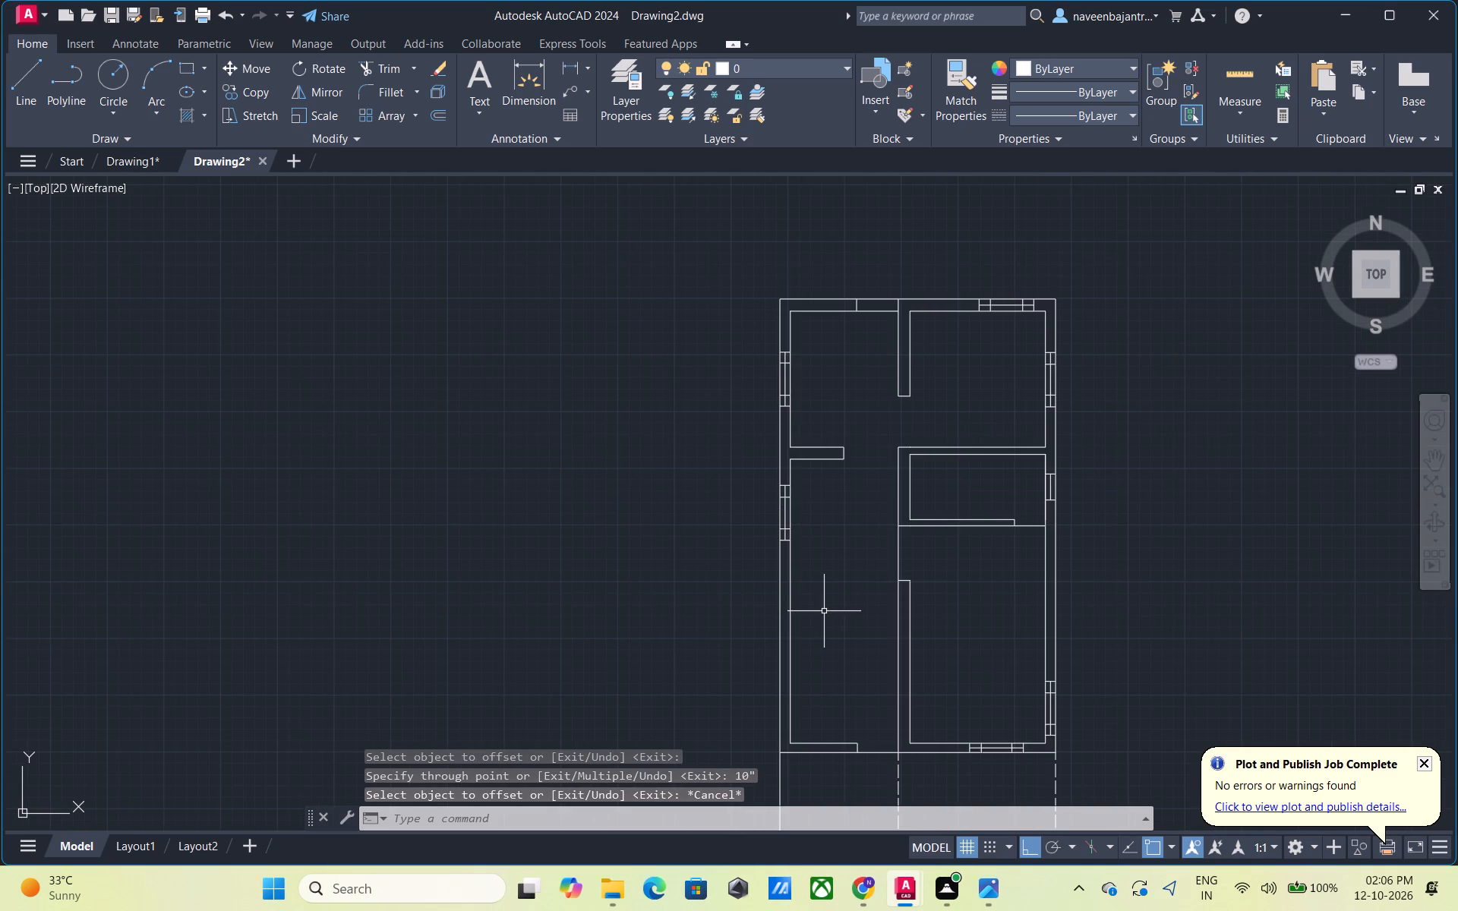
{"action": "middle_click_drag", "start_coordinate": [825, 611], "coordinate": [860, 487]}
{"action": "middle_click_drag", "start_coordinate": [860, 559], "coordinate": [870, 535]}
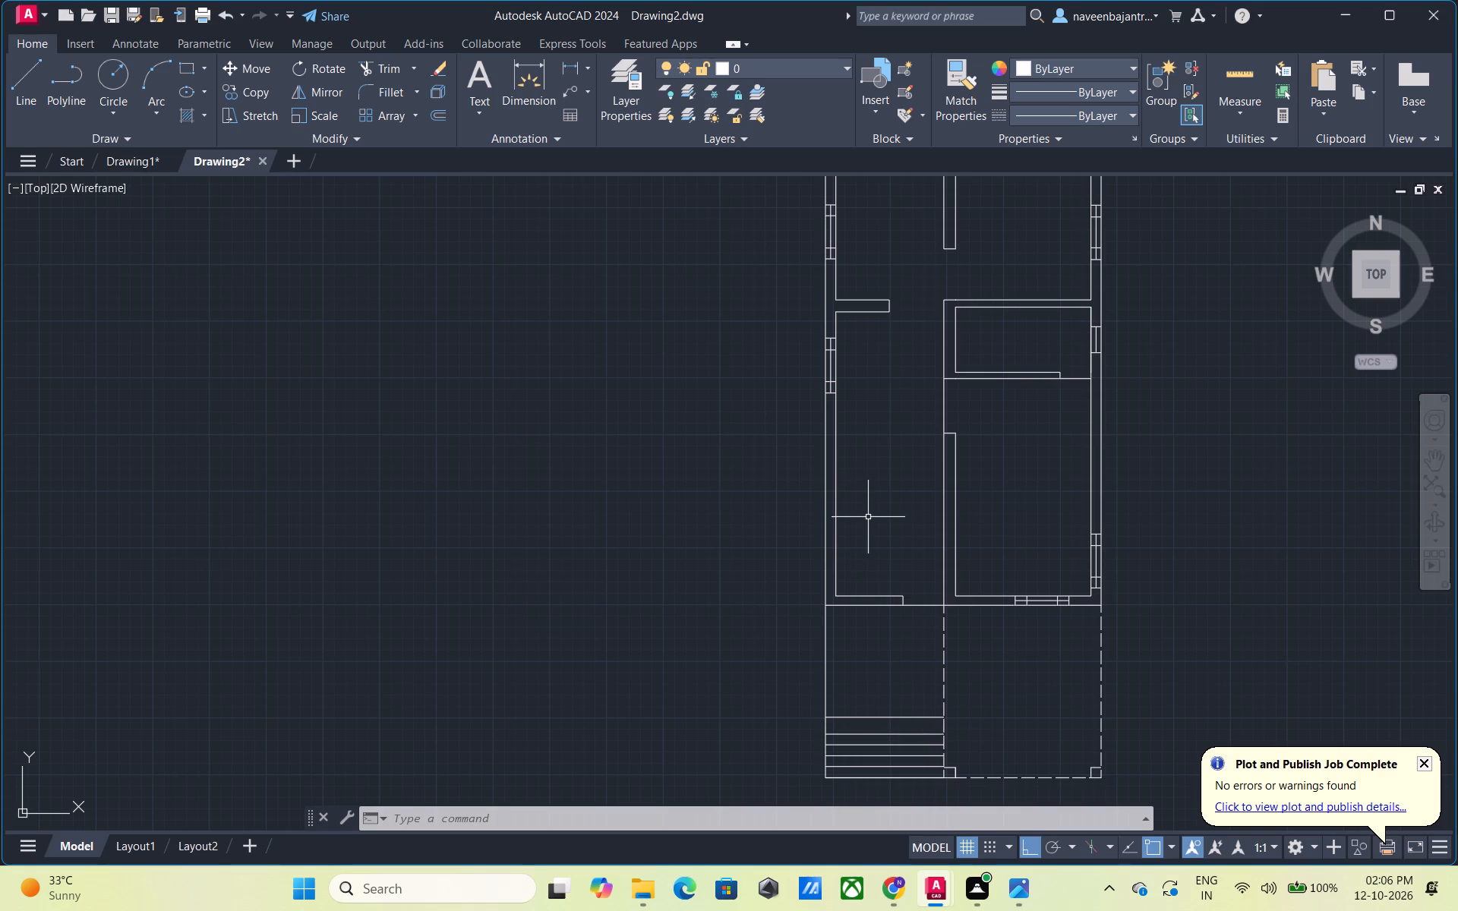
{"action": "middle_click_drag", "start_coordinate": [867, 519], "coordinate": [910, 450]}
{"action": "scroll", "coordinate": [898, 504], "scroll_direction": "up", "scroll_amount": 1}
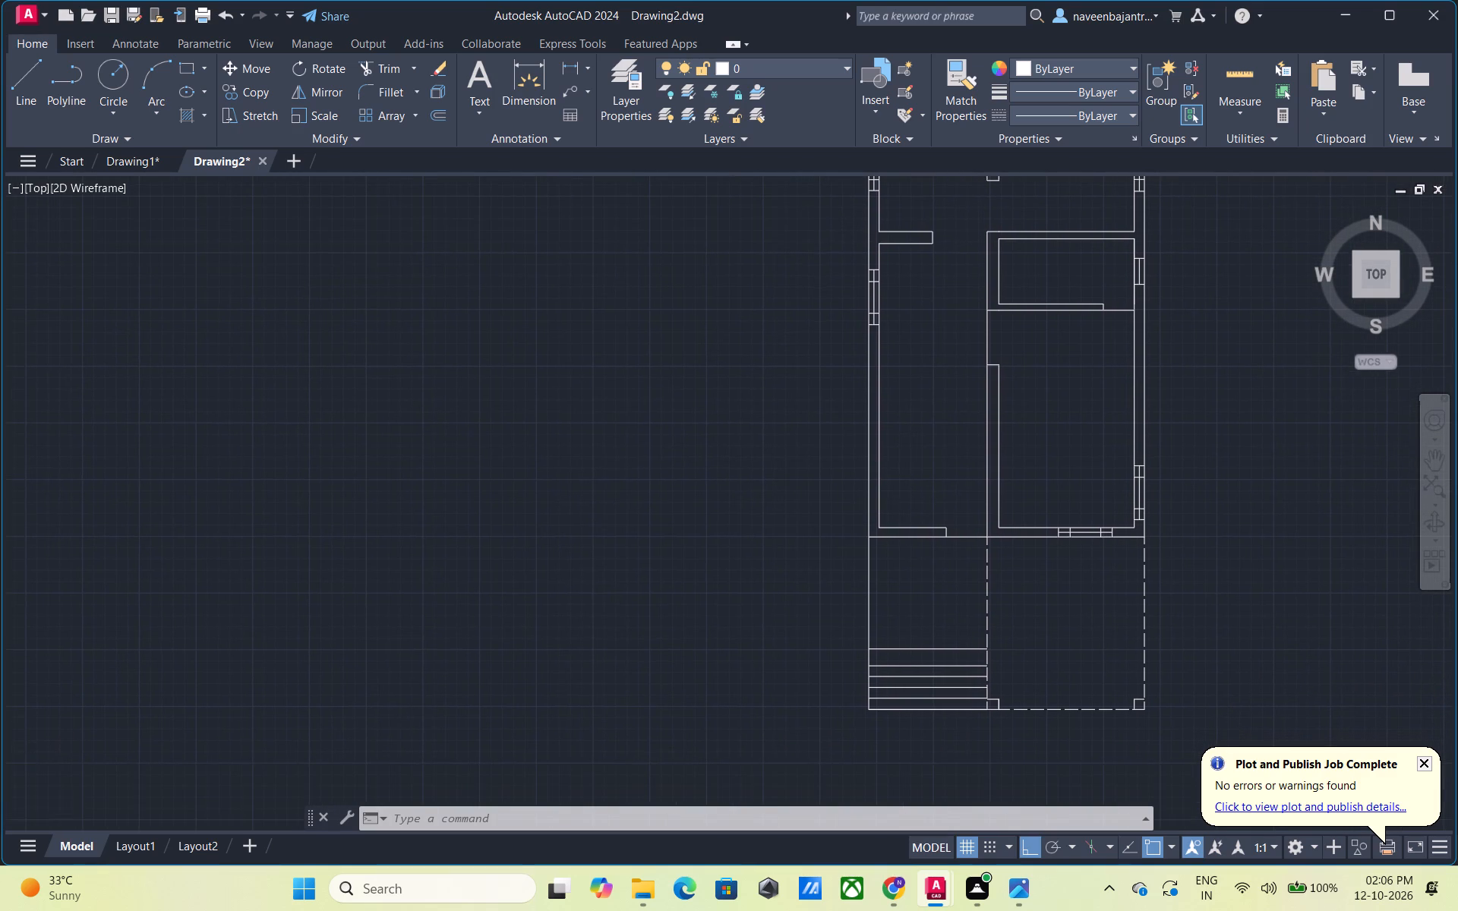
{"action": "scroll", "coordinate": [898, 504], "scroll_direction": "up", "scroll_amount": 1}
{"action": "key", "text": "Escape"}
{"action": "type", "text": "L"}
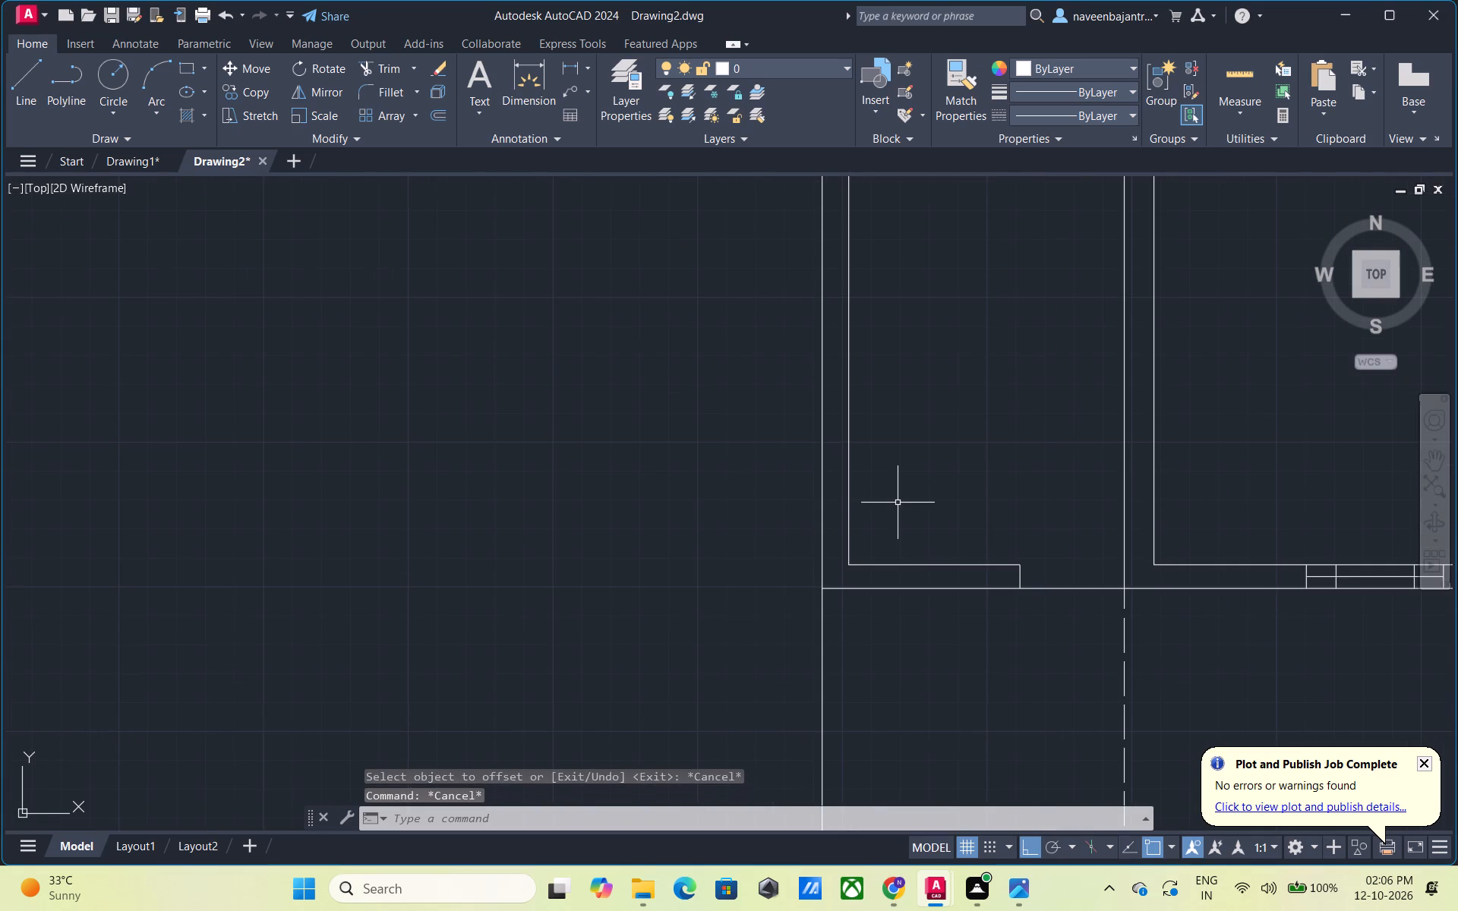
{"action": "key", "text": "space"}
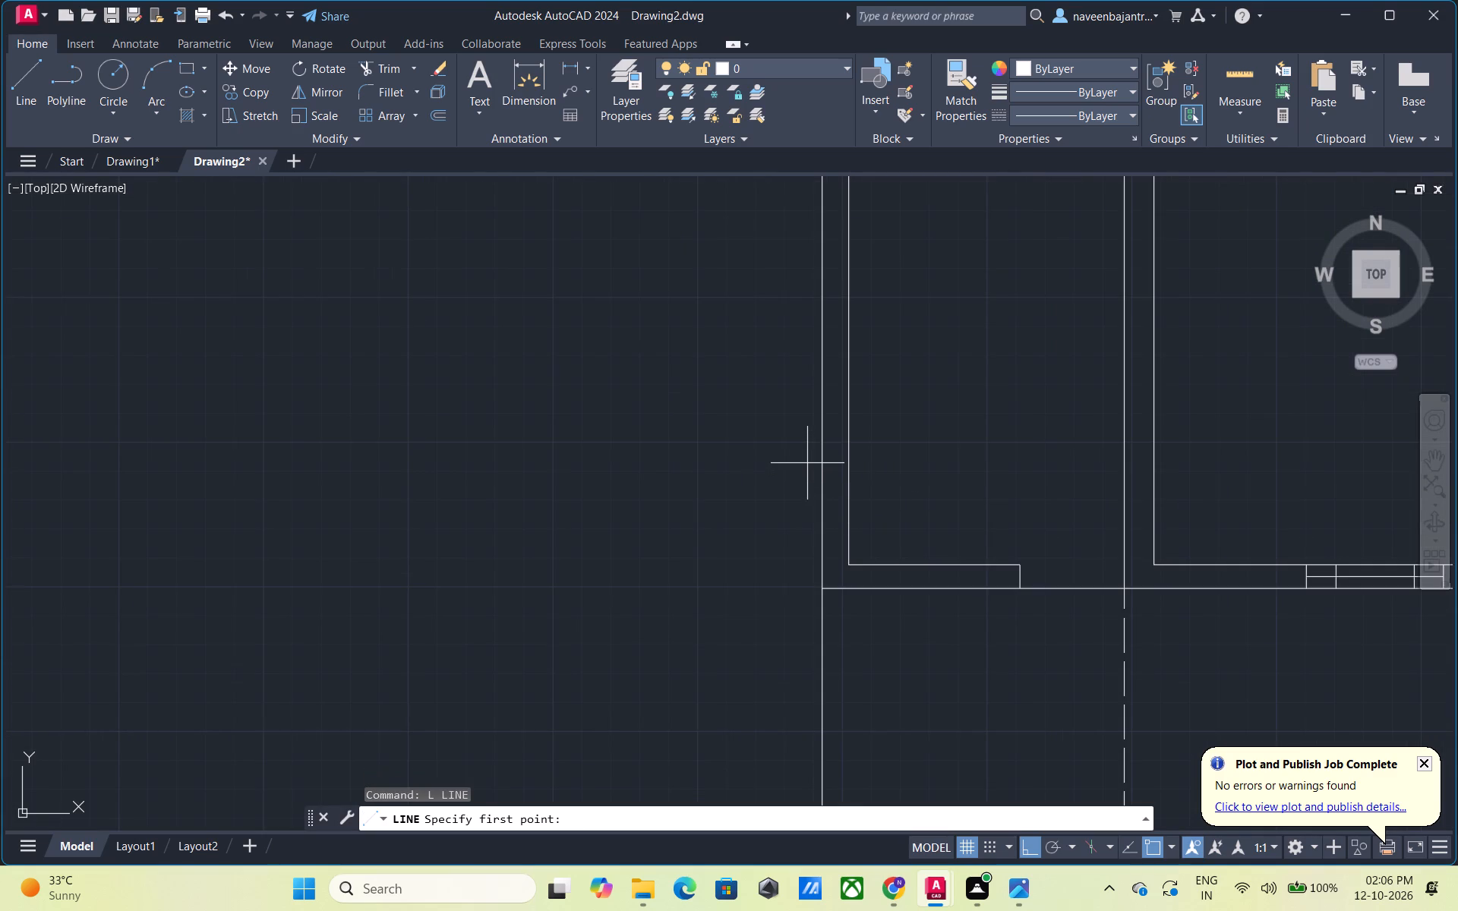
{"action": "left_click", "coordinate": [807, 443]}
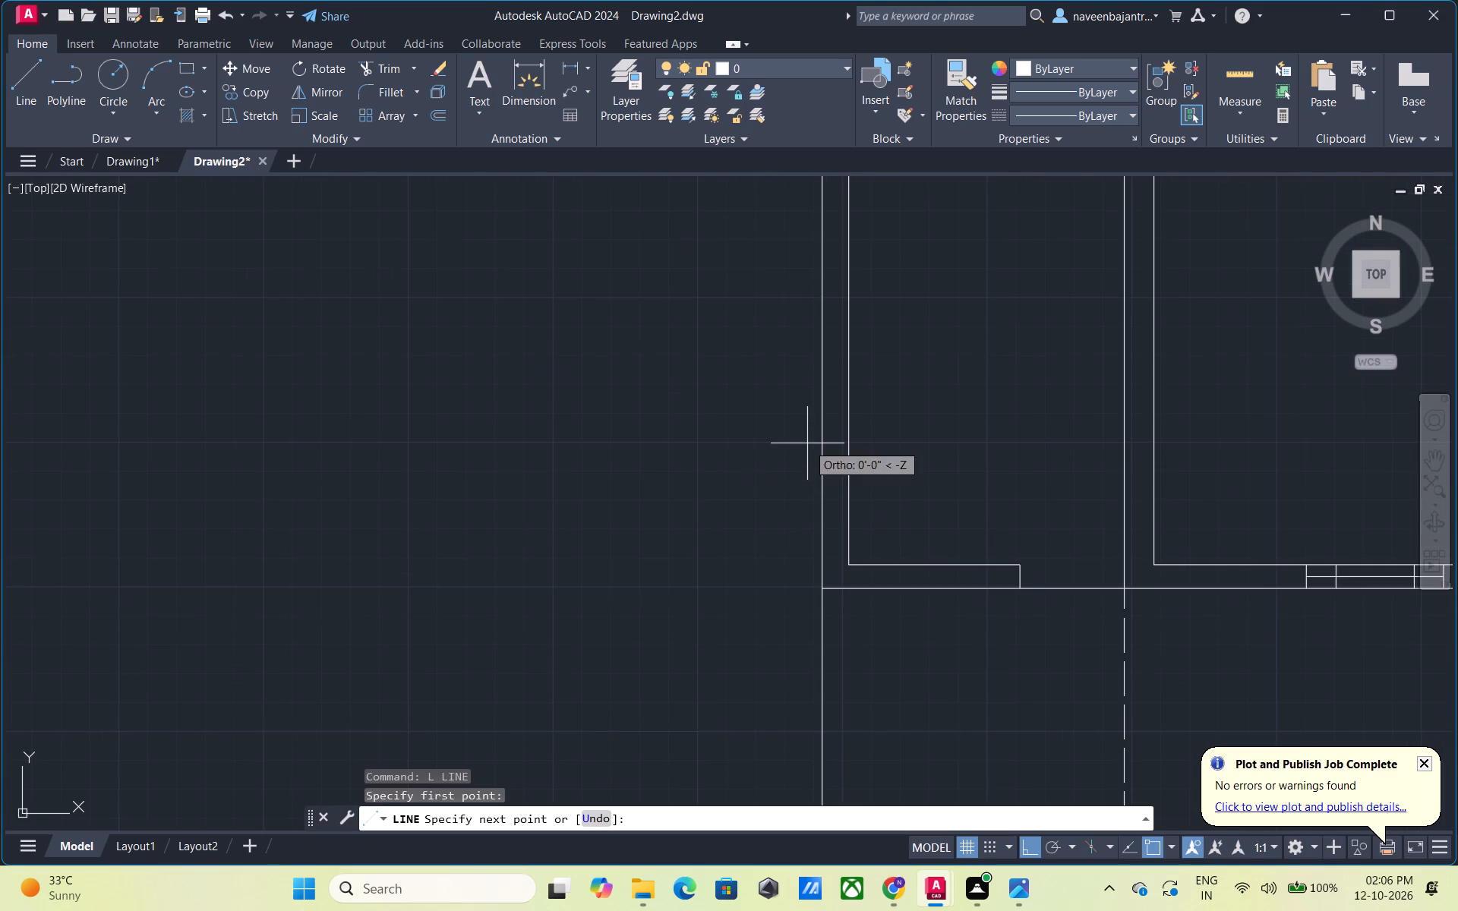
{"action": "left_click", "coordinate": [866, 442]}
{"action": "key", "text": "Escape"}
Trim the short line's overhangs beyond the inner and outer faces of the left wall near the room's bottom corner.
{"action": "type", "text": "TR"}
{"action": "key", "text": "space"}
{"action": "left_click", "coordinate": [860, 442]}
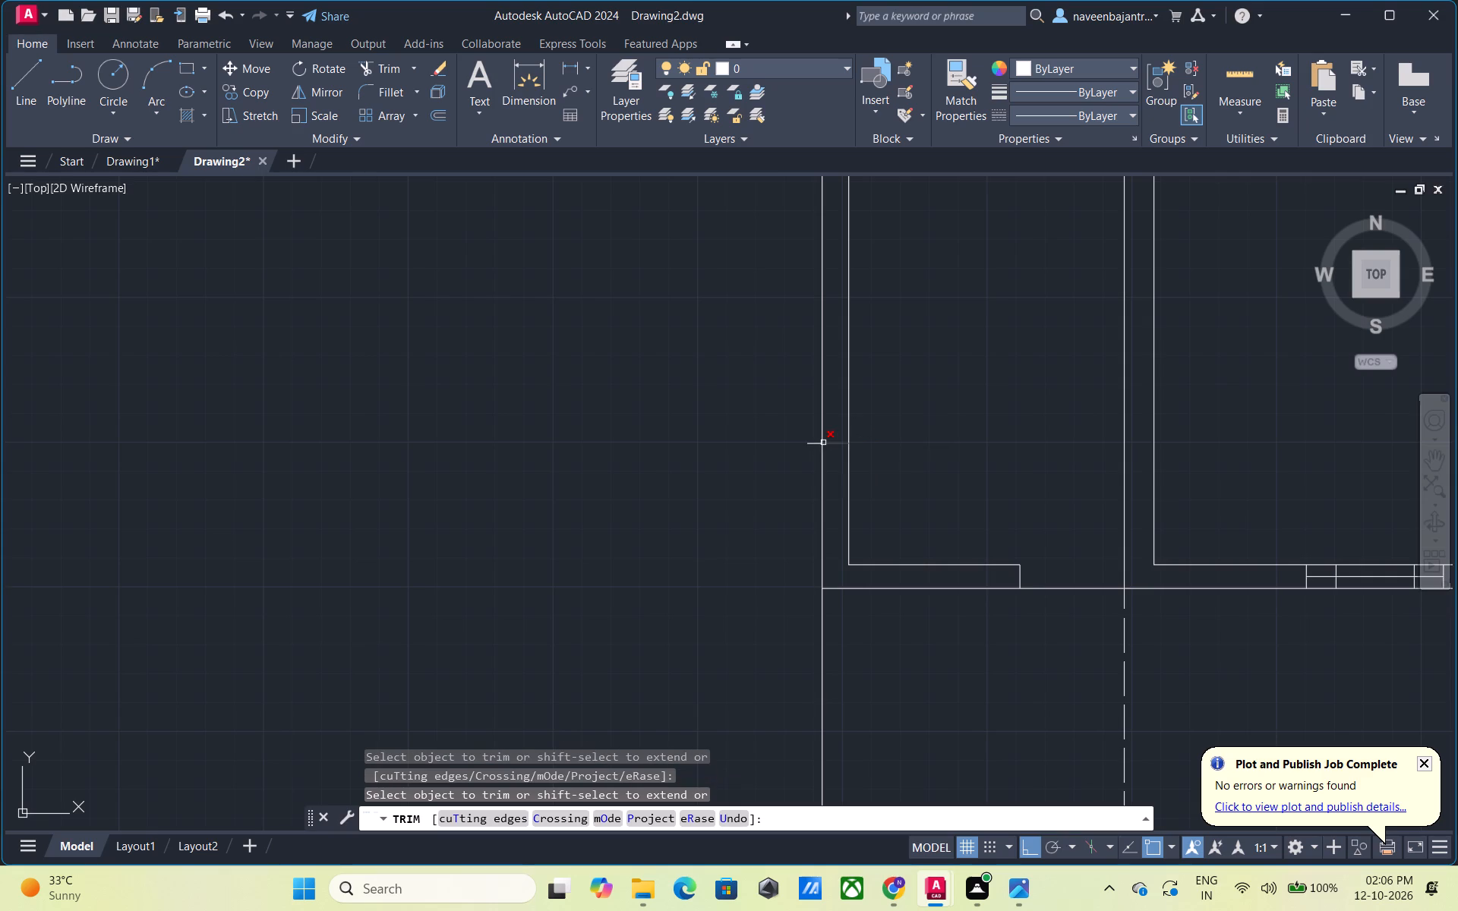
{"action": "left_click", "coordinate": [812, 443]}
{"action": "key", "text": "Escape"}
Offset the short line near the left wall's bottom corner 4' upward to mark another window opening.
{"action": "scroll", "coordinate": [812, 443], "scroll_direction": "down", "scroll_amount": 3}
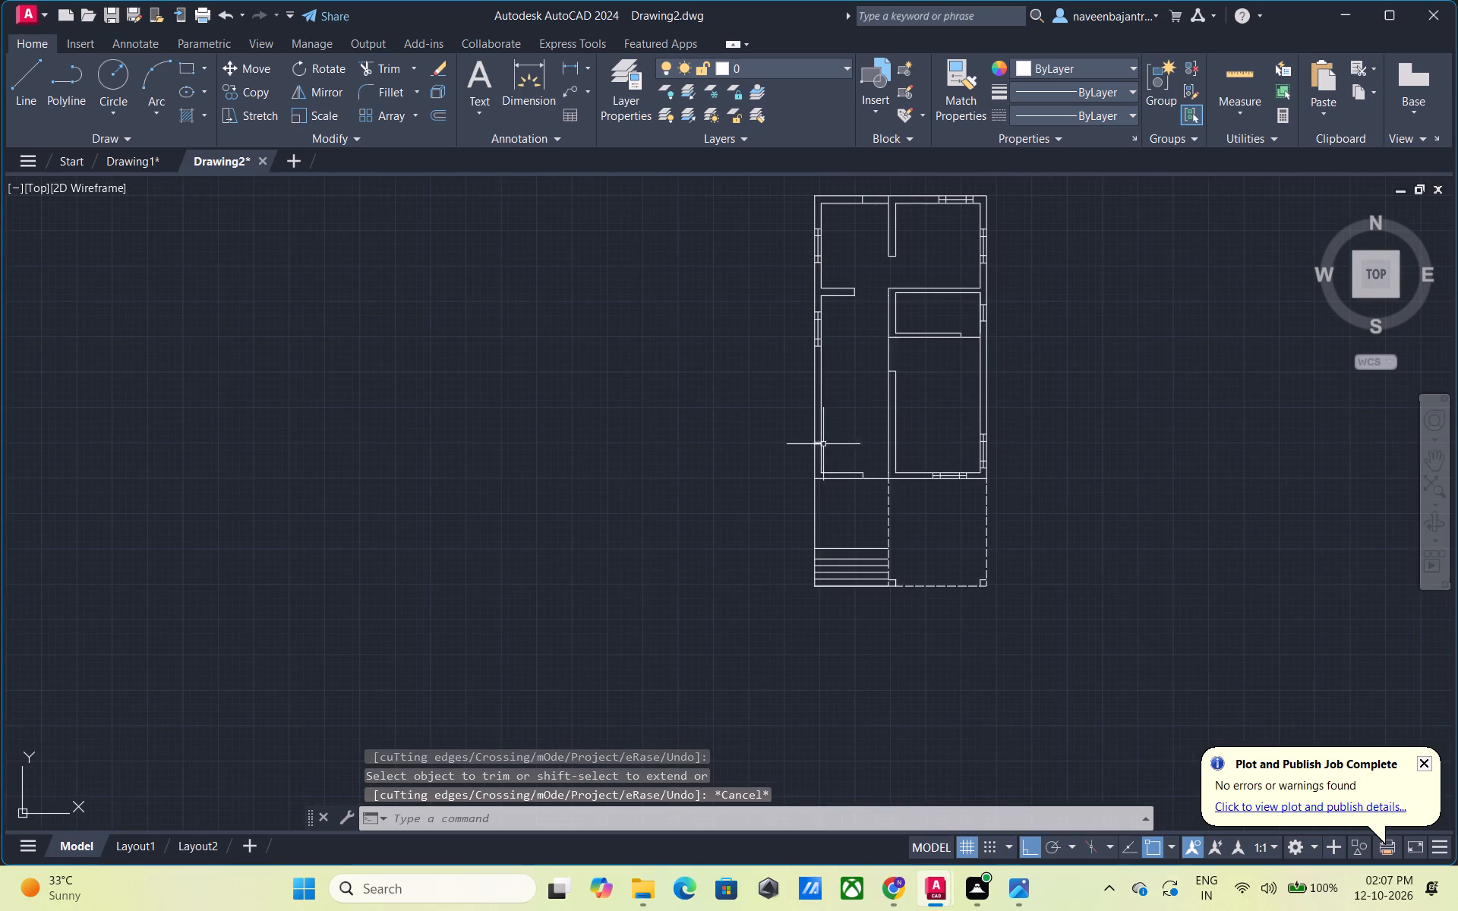
{"action": "middle_click_drag", "start_coordinate": [857, 440], "coordinate": [867, 447]}
{"action": "scroll", "coordinate": [867, 447], "scroll_direction": "up", "scroll_amount": 3}
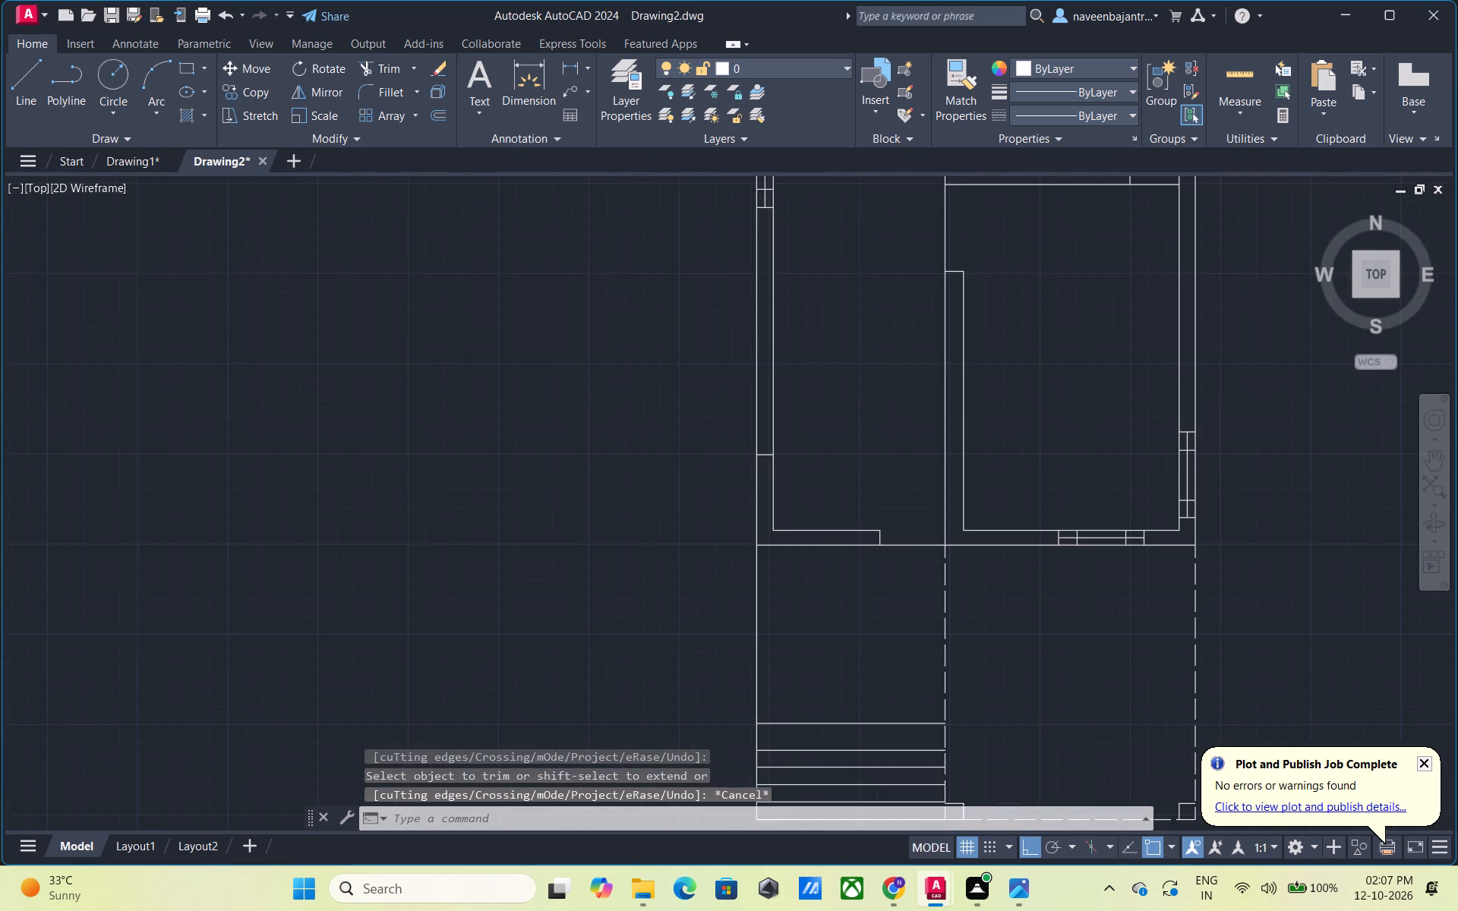
{"action": "type", "text": "O"}
{"action": "key", "text": "space"}
{"action": "key", "text": "space"}
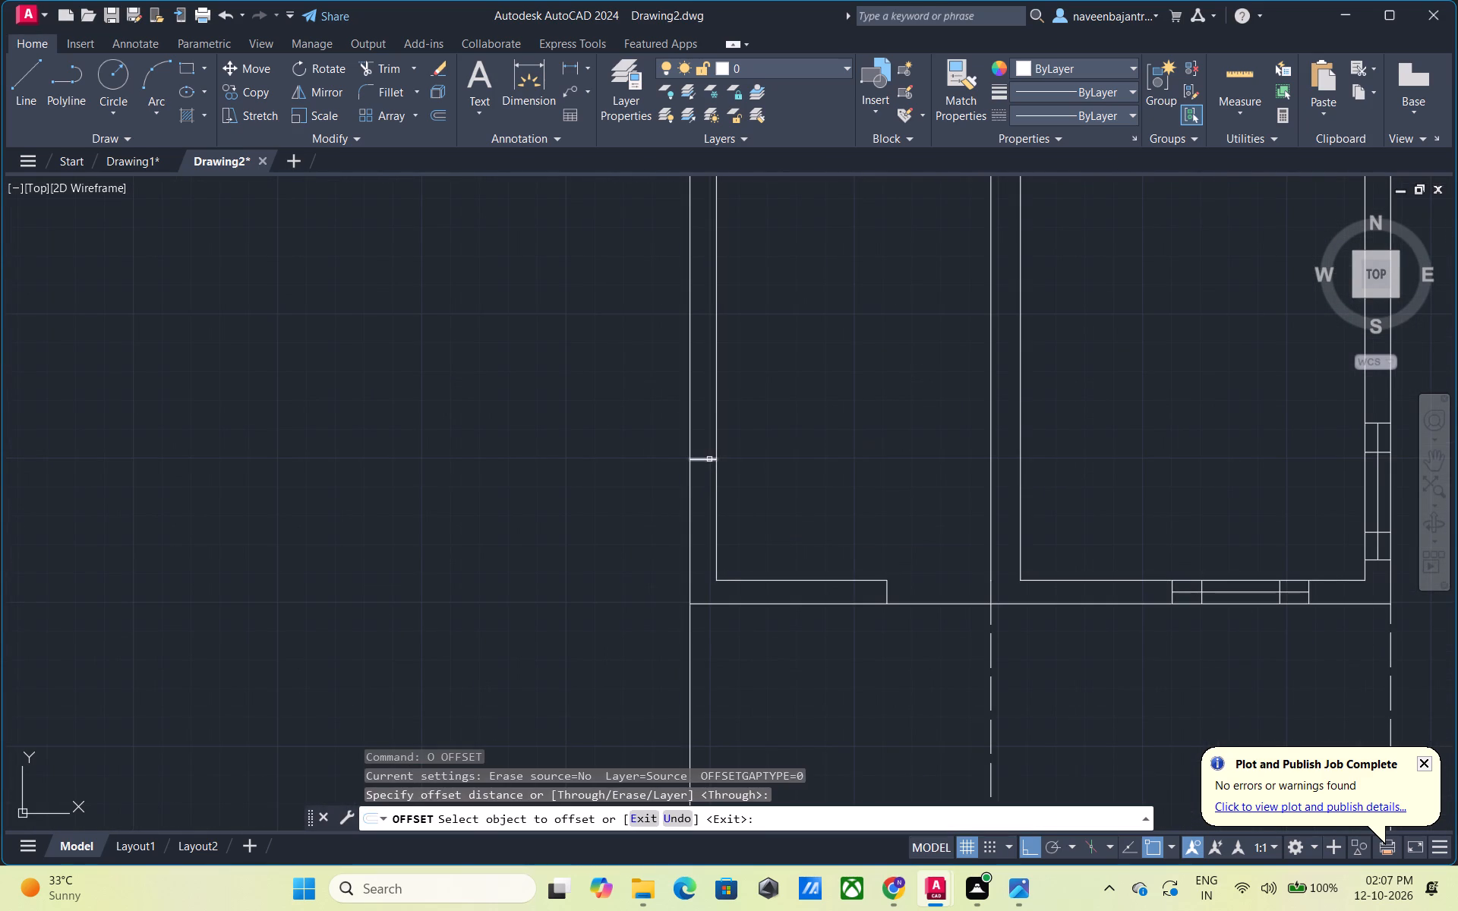
{"action": "left_click", "coordinate": [707, 459]}
{"action": "type", "text": "4'"}
{"action": "key", "text": "Return"}
{"action": "scroll", "coordinate": [706, 433], "scroll_direction": "down", "scroll_amount": 2}
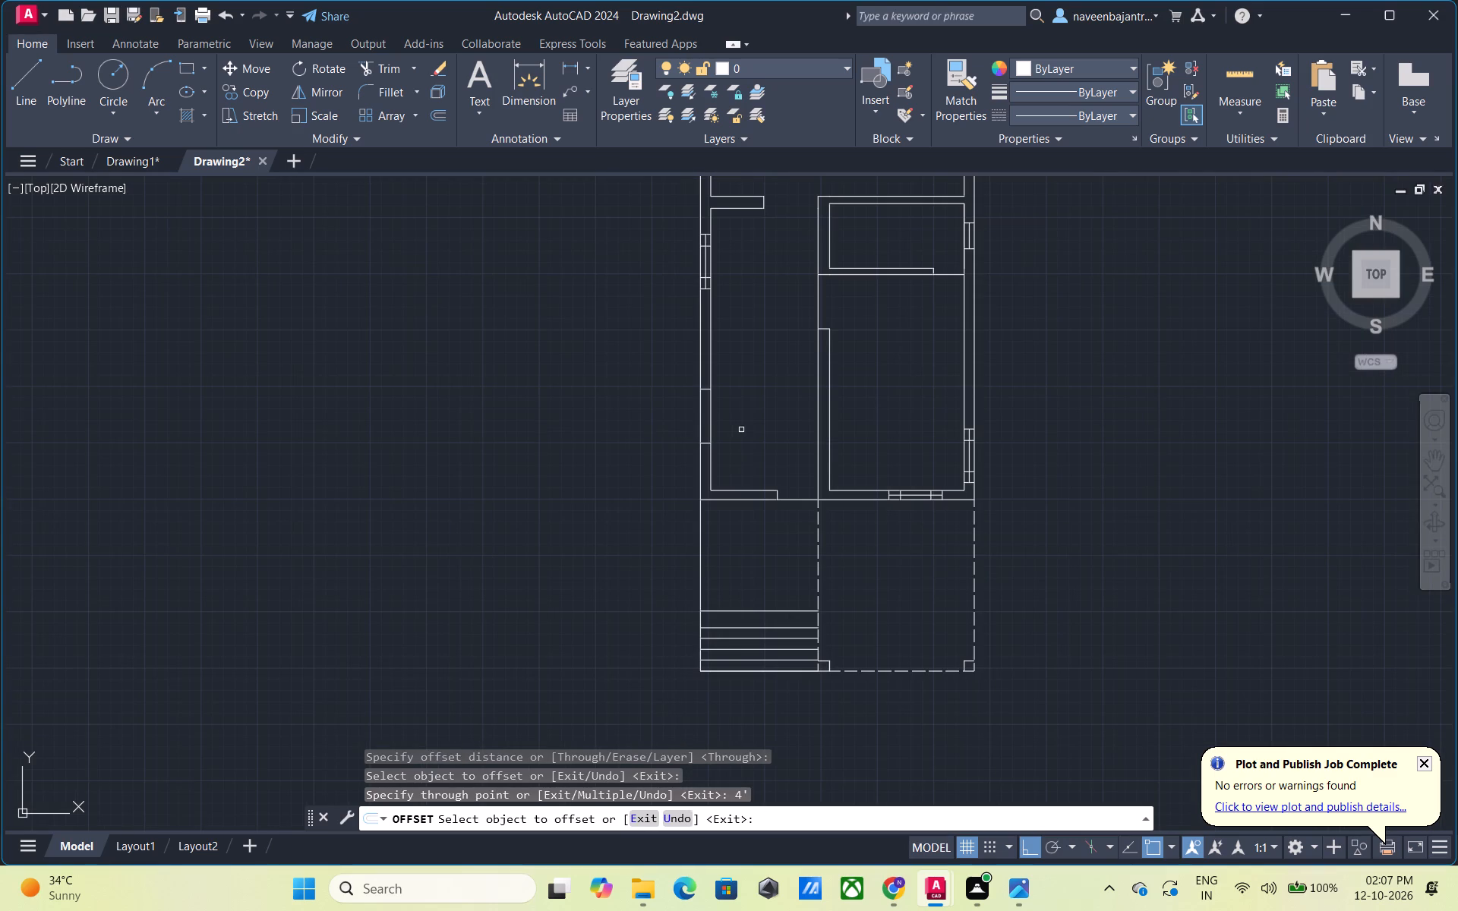
{"action": "key", "text": "Escape"}
Draw a vertical centre line between the midpoints of the lower left-wall window's upper and lower end lines.
{"action": "type", "text": "L"}
{"action": "key", "text": "space"}
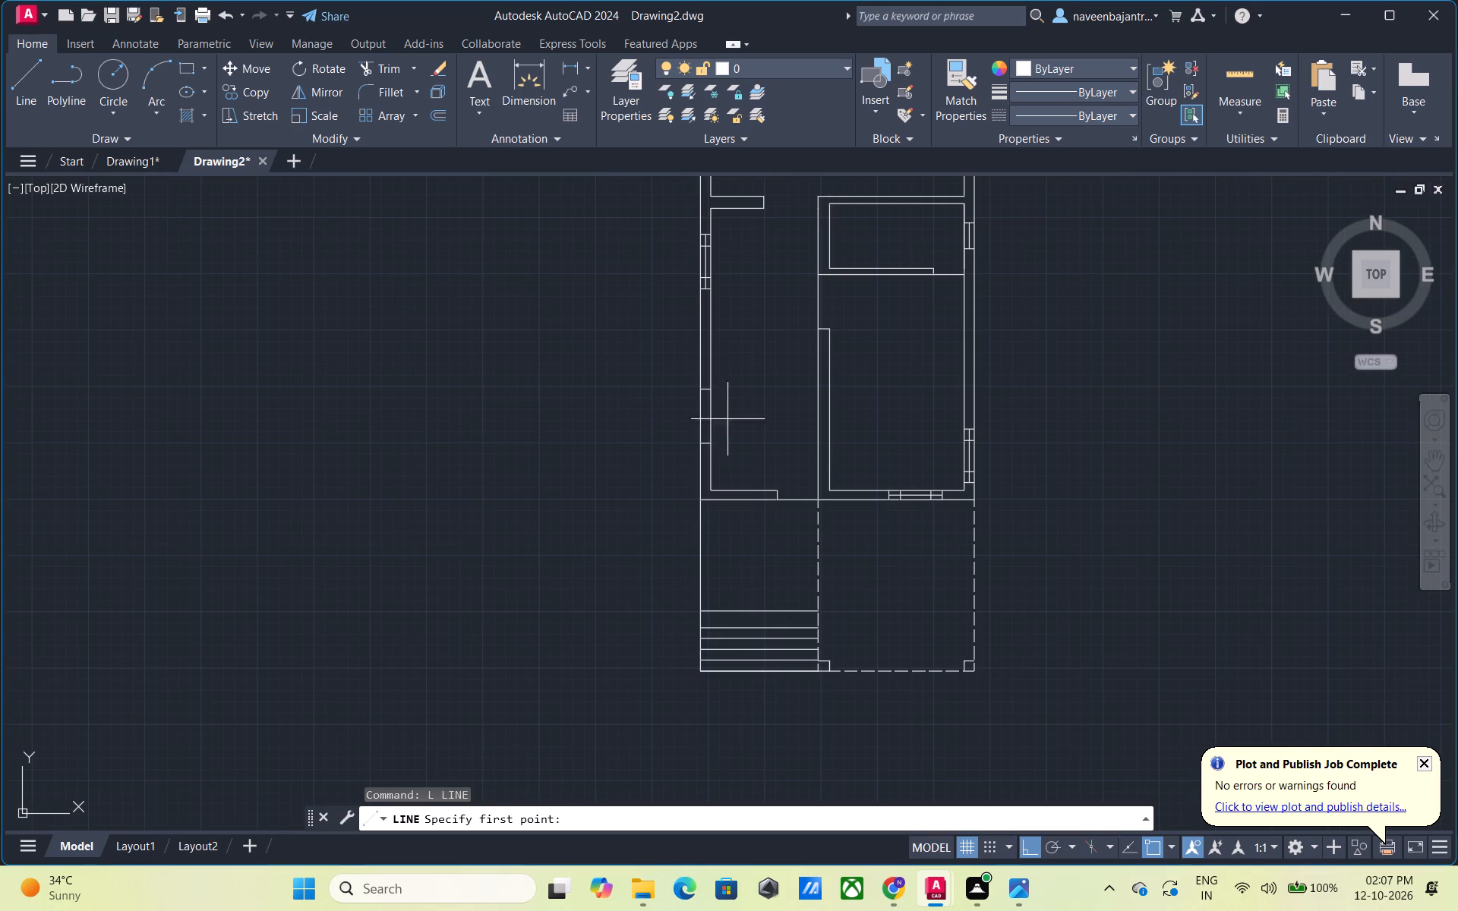
{"action": "scroll", "coordinate": [708, 400], "scroll_direction": "up", "scroll_amount": 2}
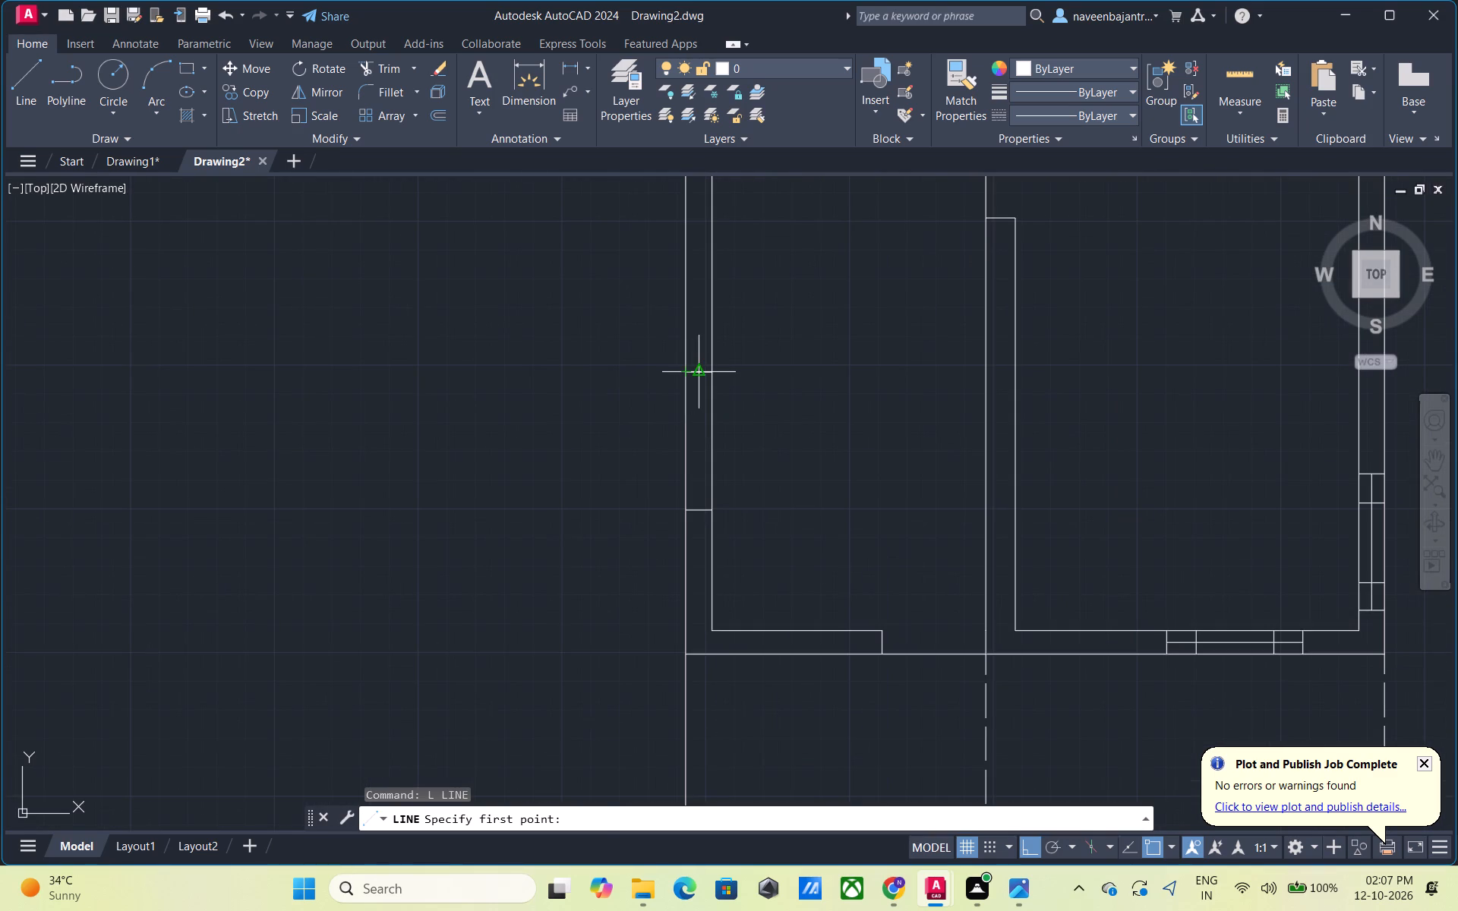
{"action": "left_click", "coordinate": [694, 375]}
{"action": "left_click", "coordinate": [695, 506]}
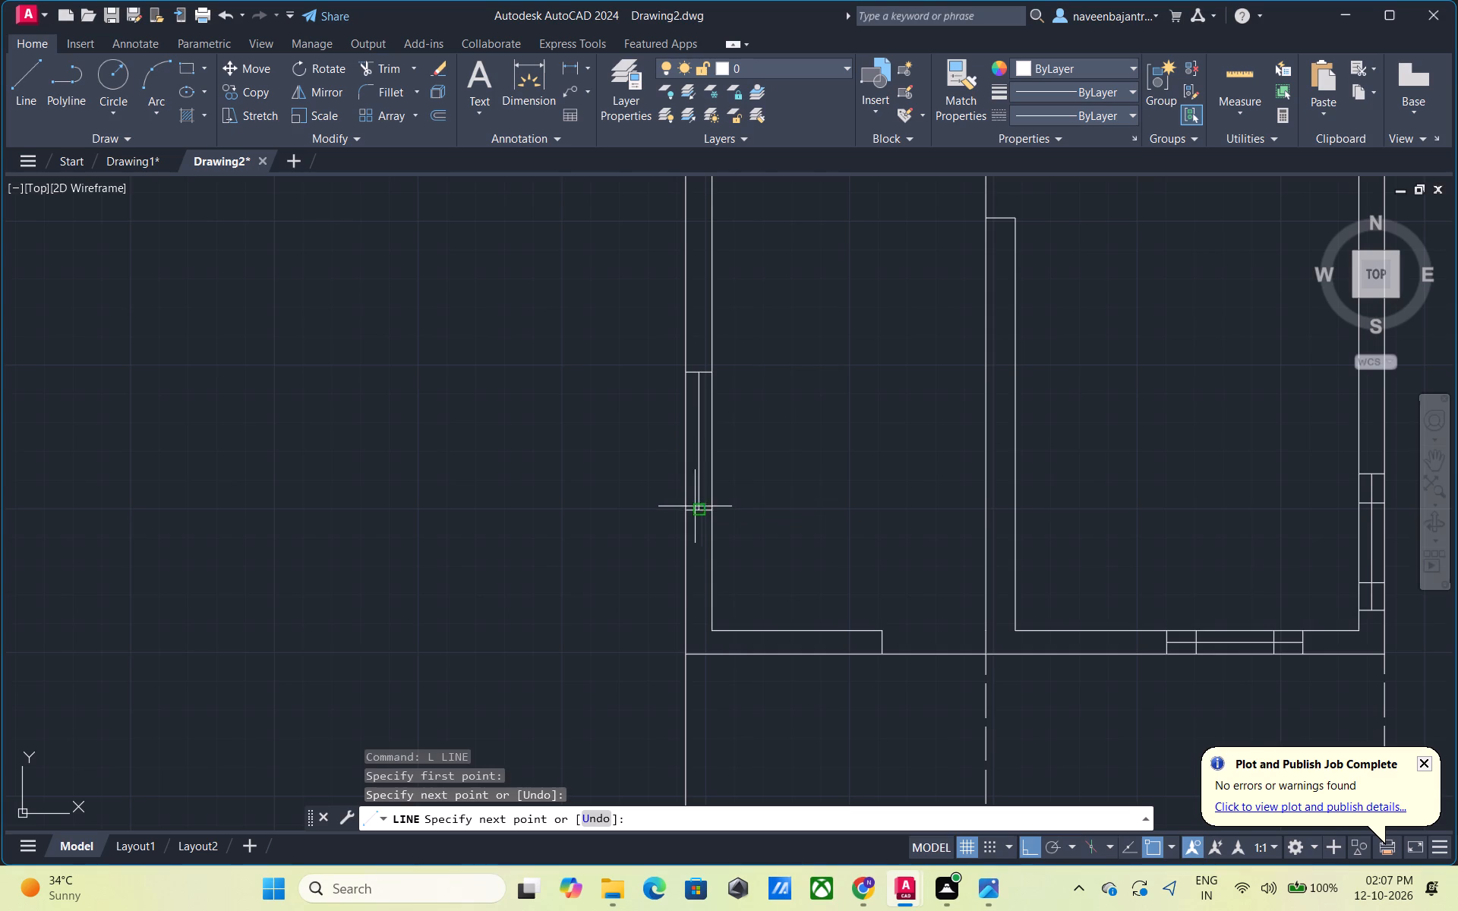
{"action": "key", "text": "Escape"}
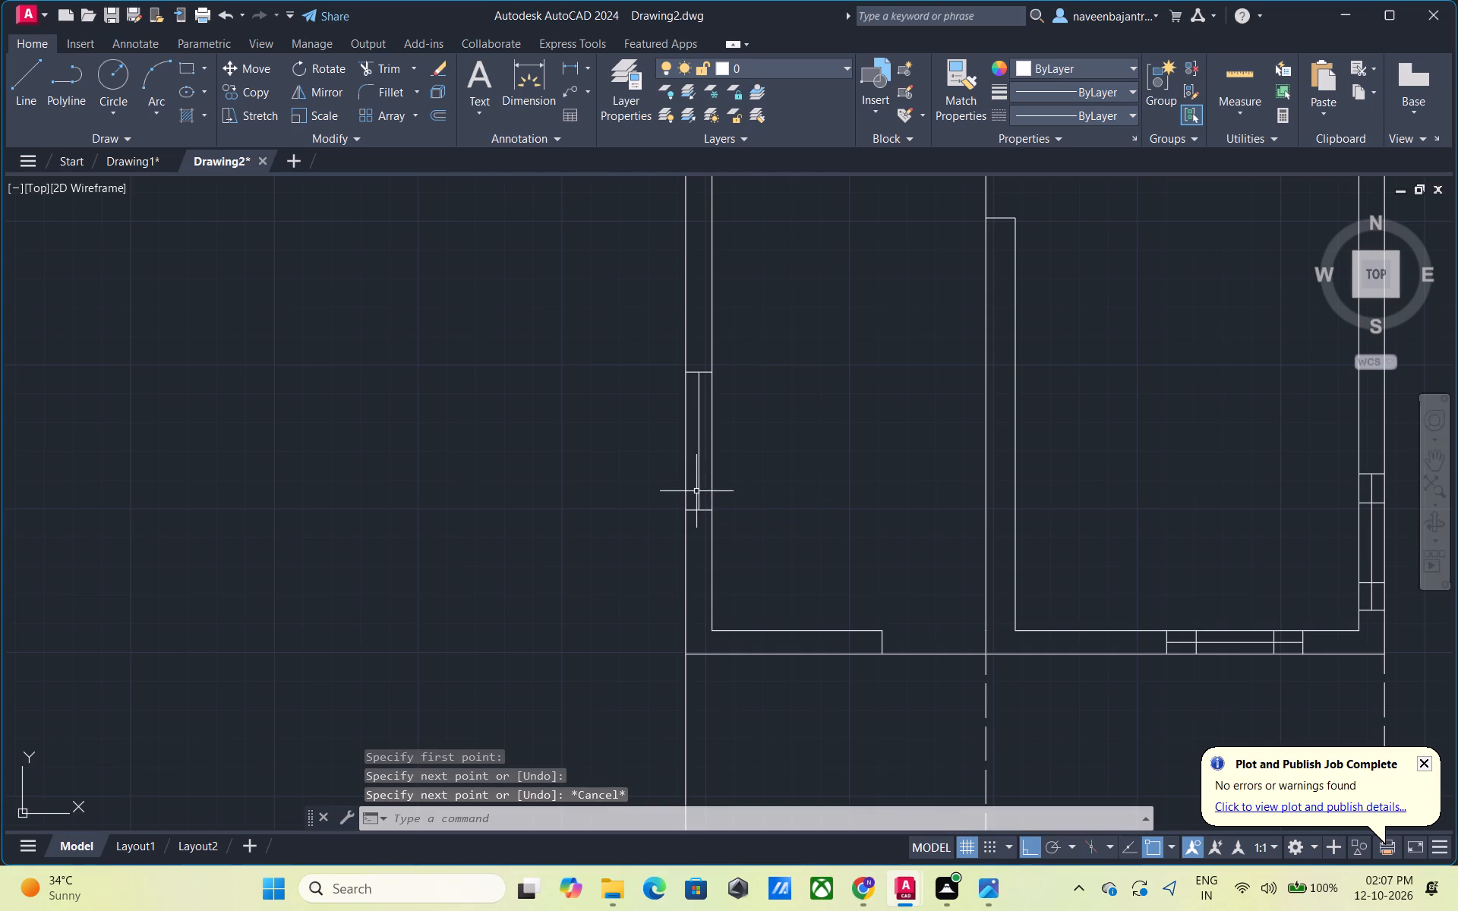
{"action": "key", "text": "Escape"}
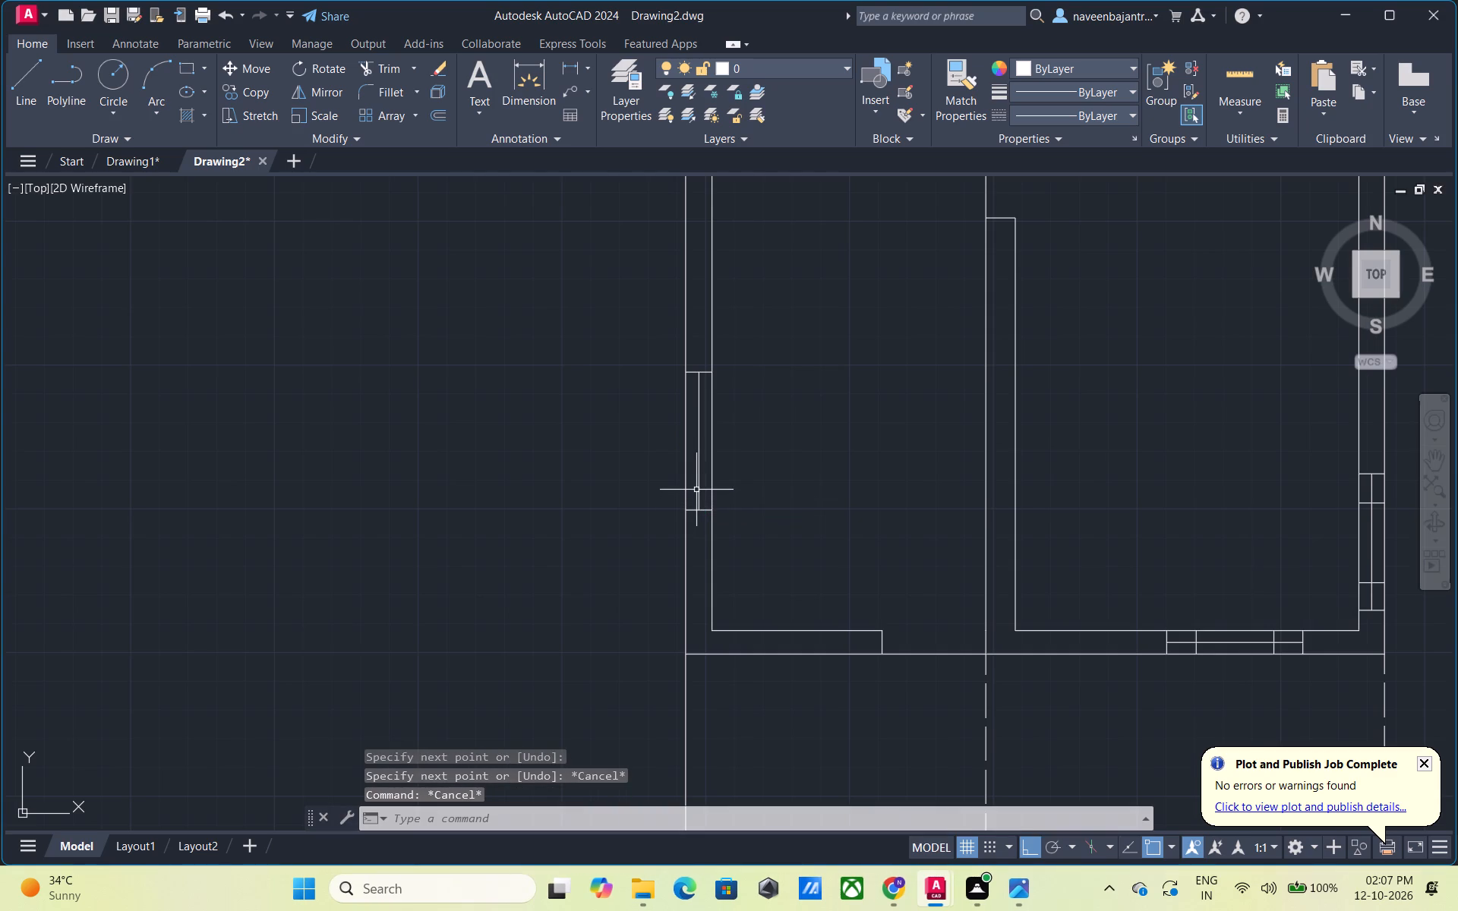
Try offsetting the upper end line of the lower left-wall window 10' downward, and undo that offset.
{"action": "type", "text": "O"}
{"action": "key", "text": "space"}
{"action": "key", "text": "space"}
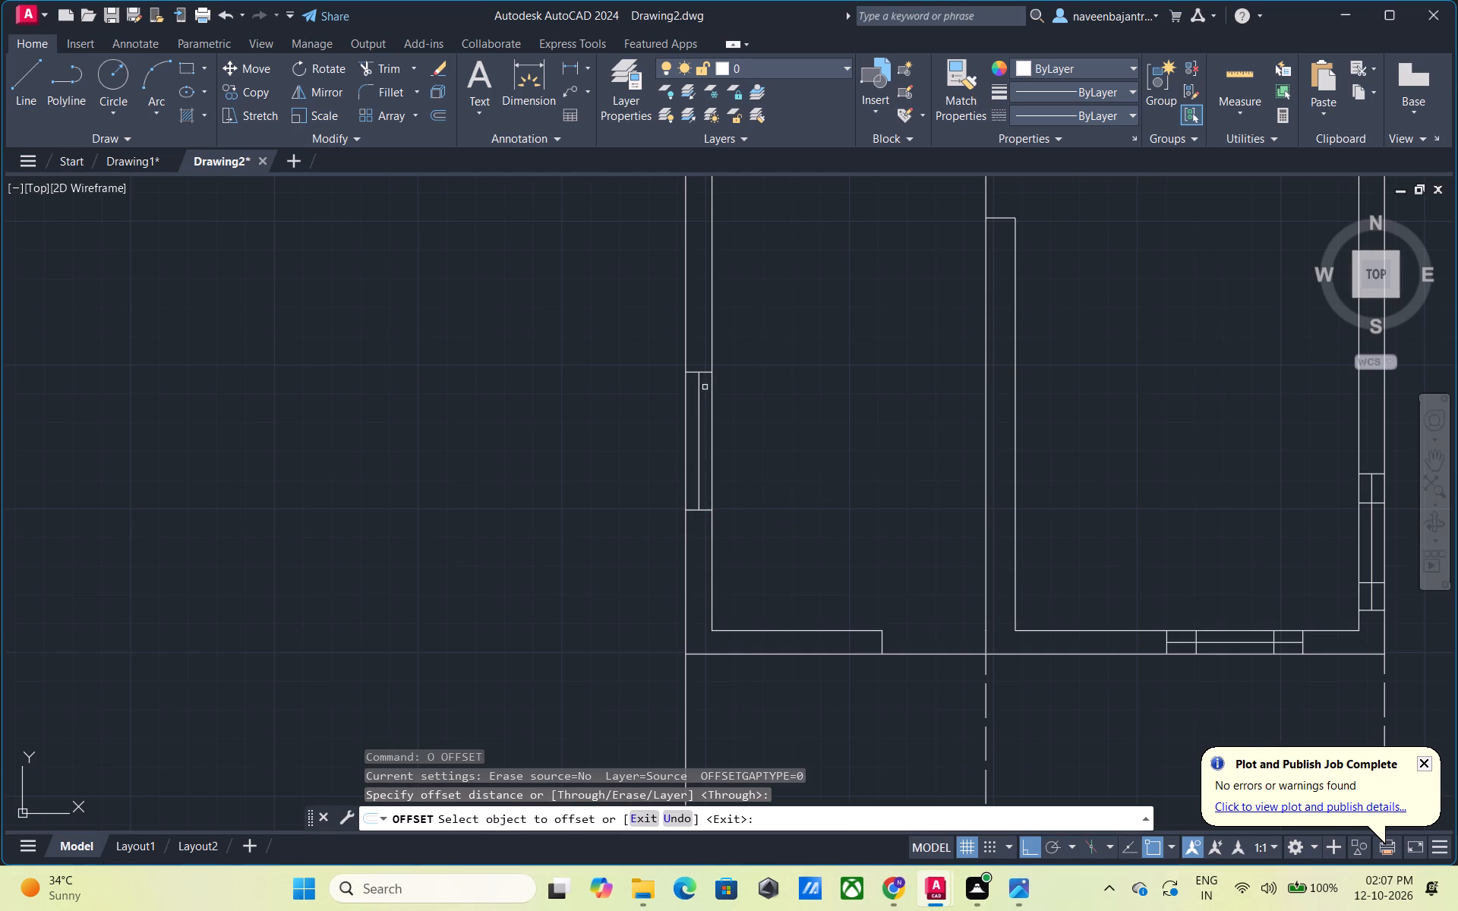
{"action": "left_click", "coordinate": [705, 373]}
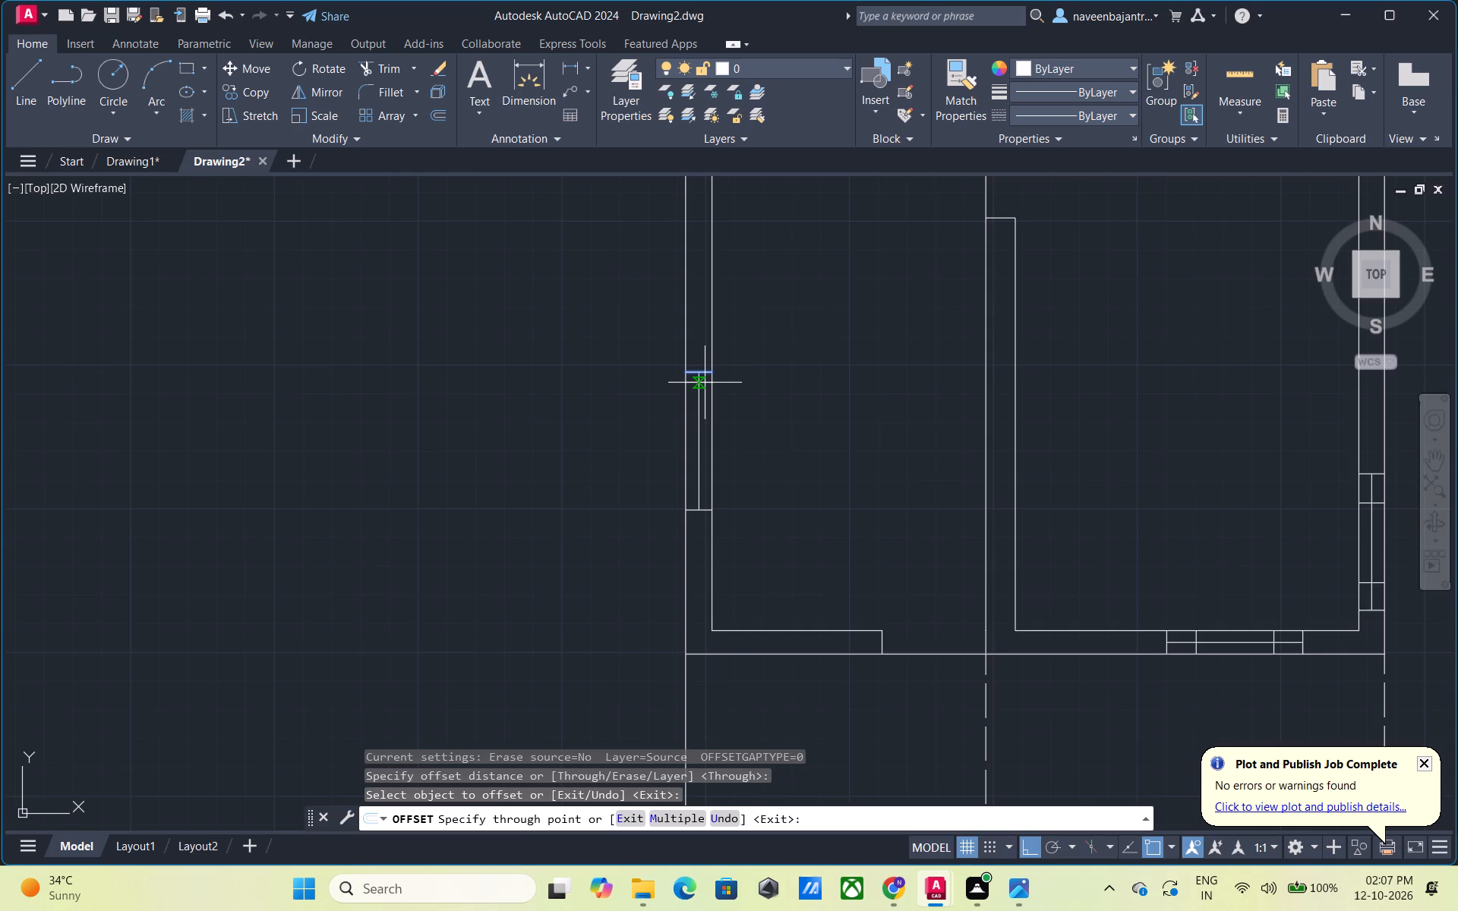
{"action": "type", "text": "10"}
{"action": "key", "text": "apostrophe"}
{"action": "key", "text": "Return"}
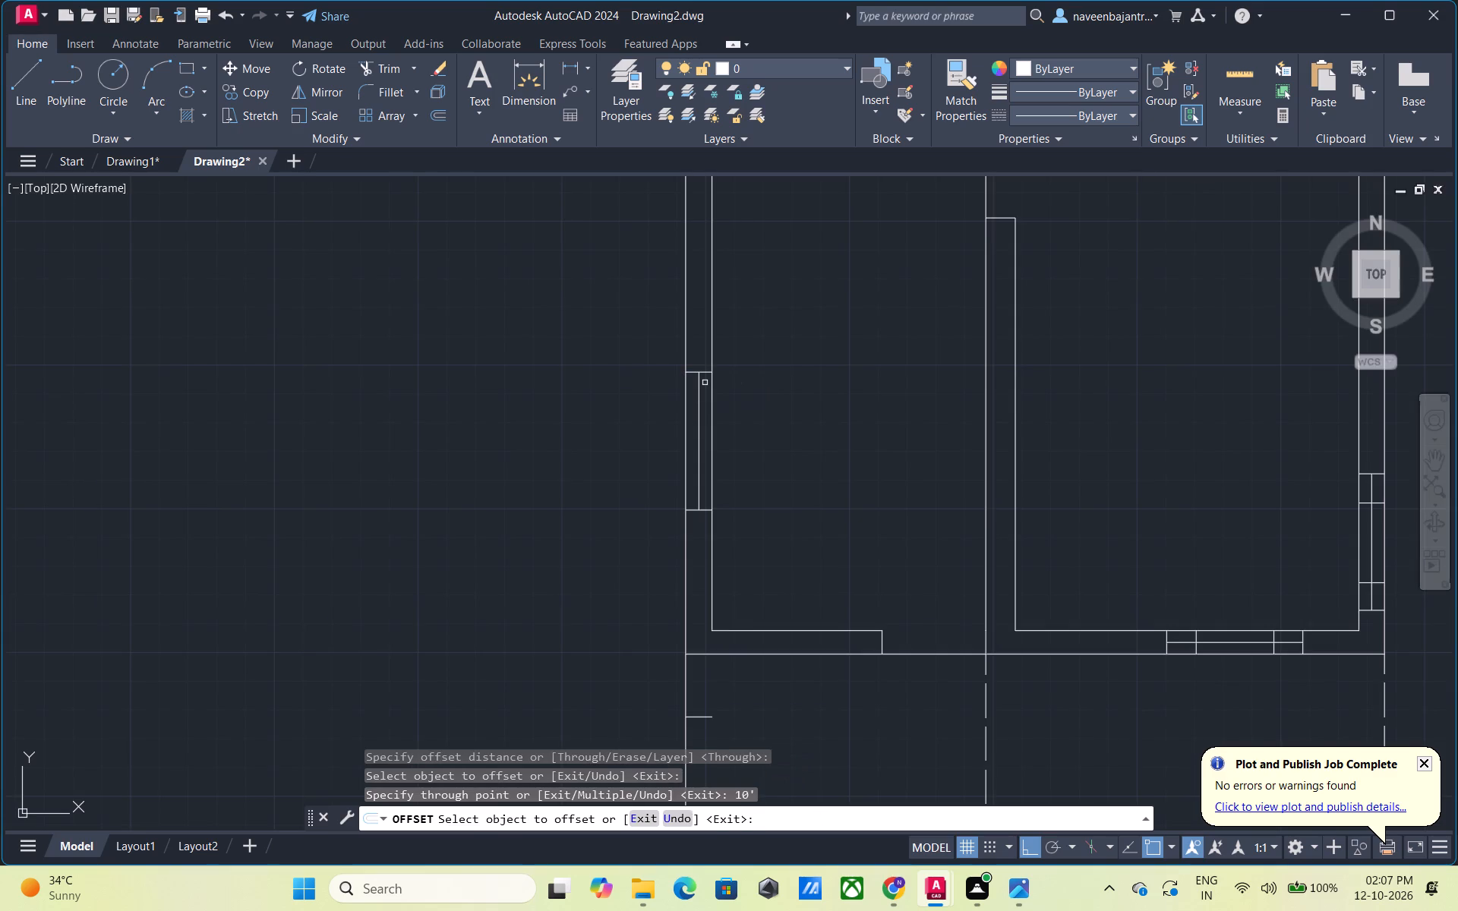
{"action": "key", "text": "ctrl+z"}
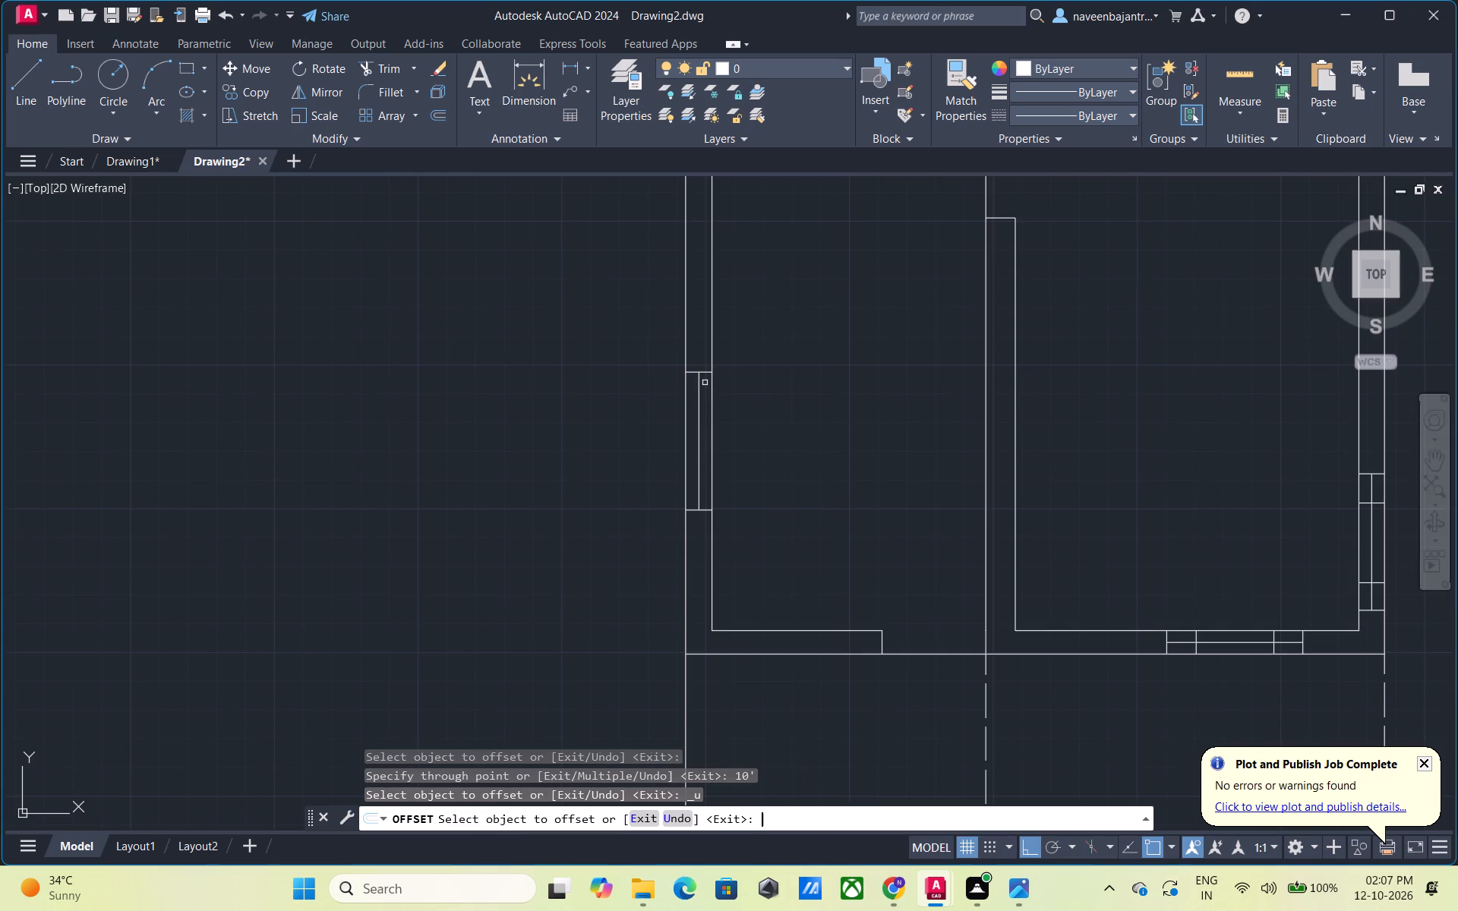
Offset the upper and lower end lines of the lower left-wall window 10" inward.
{"action": "scroll", "coordinate": [705, 383], "scroll_direction": "up", "scroll_amount": 2}
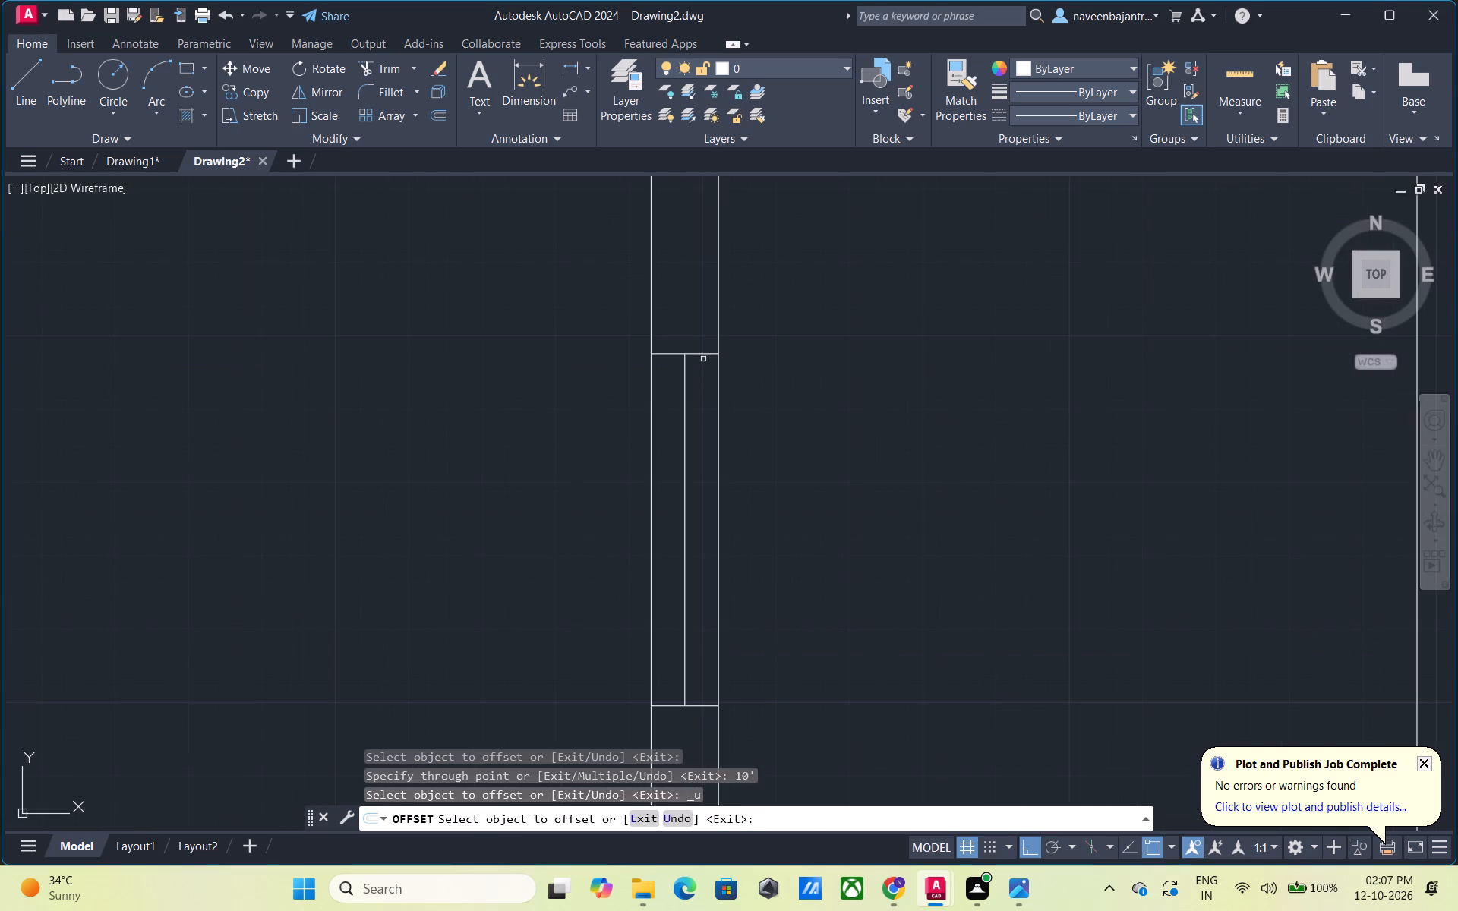
{"action": "left_click", "coordinate": [702, 353]}
{"action": "type", "text": "10\""}
{"action": "key", "text": "Return"}
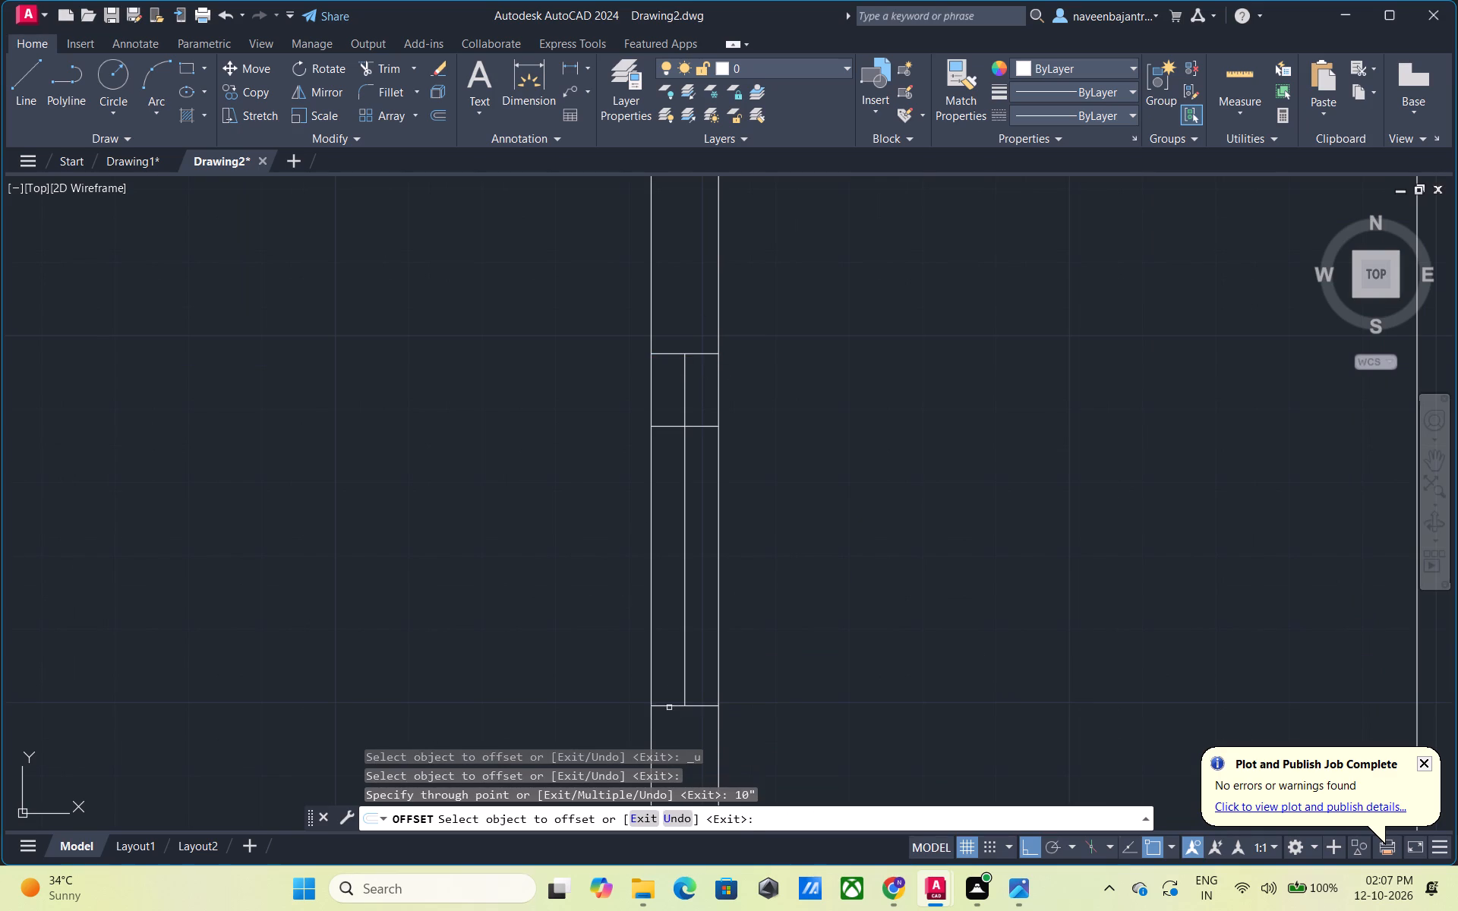
{"action": "left_click_drag", "start_coordinate": [669, 707], "coordinate": [671, 700]}
{"action": "type", "text": "10\""}
{"action": "key", "text": "Return"}
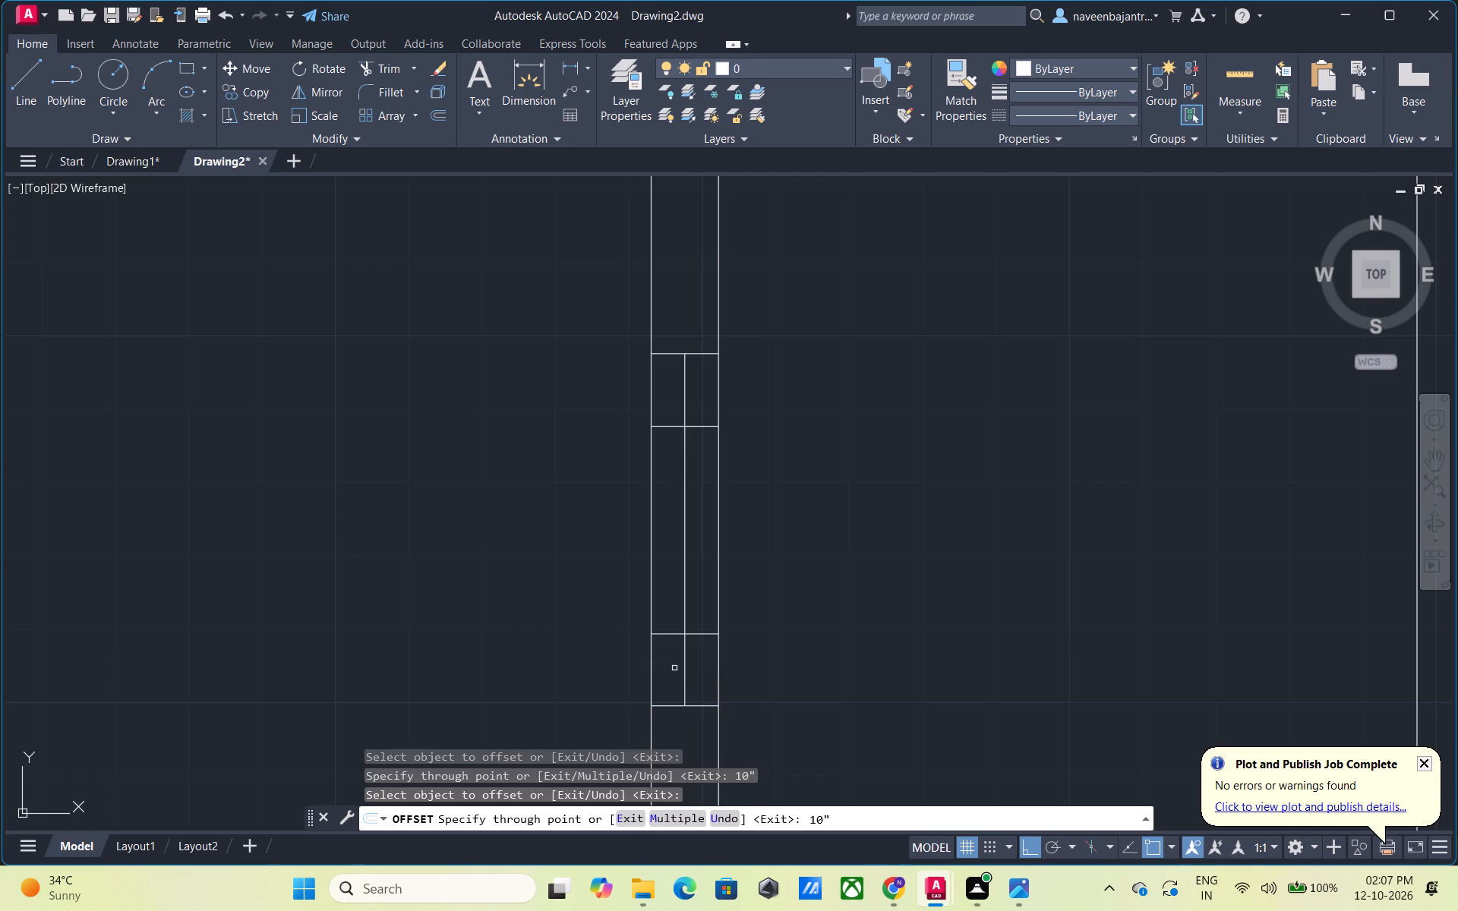
{"action": "key", "text": "Escape"}
Draw a vertical line about 1'-0 1/2" long across the long left room's bottom wall, just right of its inner left corner.
{"action": "scroll", "coordinate": [675, 675], "scroll_direction": "down", "scroll_amount": 3}
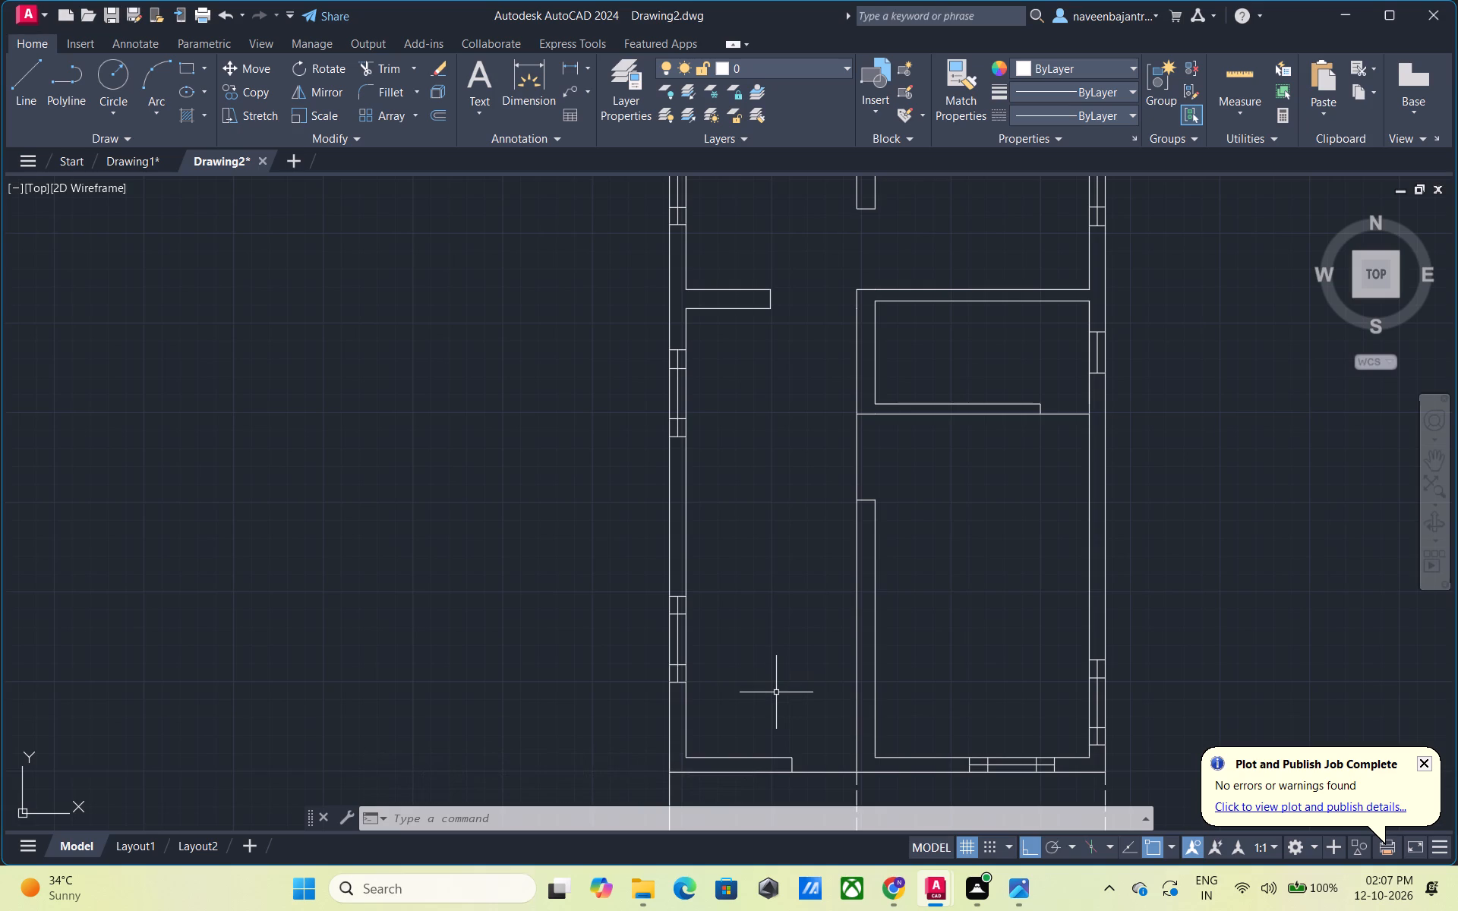
{"action": "middle_click_drag", "start_coordinate": [776, 692], "coordinate": [803, 635]}
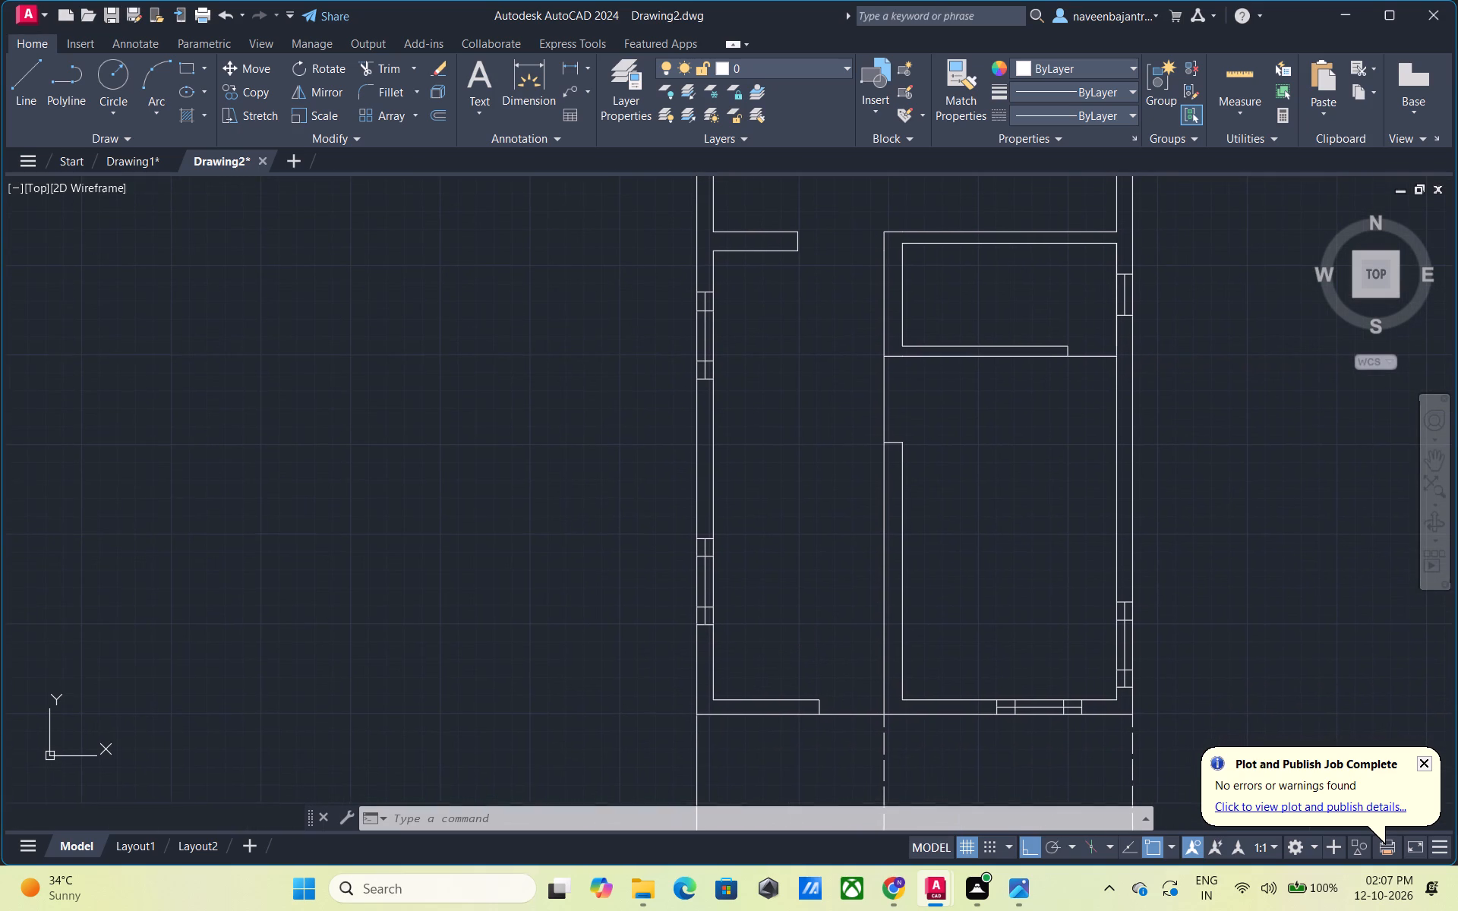
{"action": "scroll", "coordinate": [741, 669], "scroll_direction": "up", "scroll_amount": 1}
{"action": "middle_click_drag", "start_coordinate": [741, 669], "coordinate": [803, 555]}
{"action": "scroll", "coordinate": [781, 582], "scroll_direction": "up", "scroll_amount": 2}
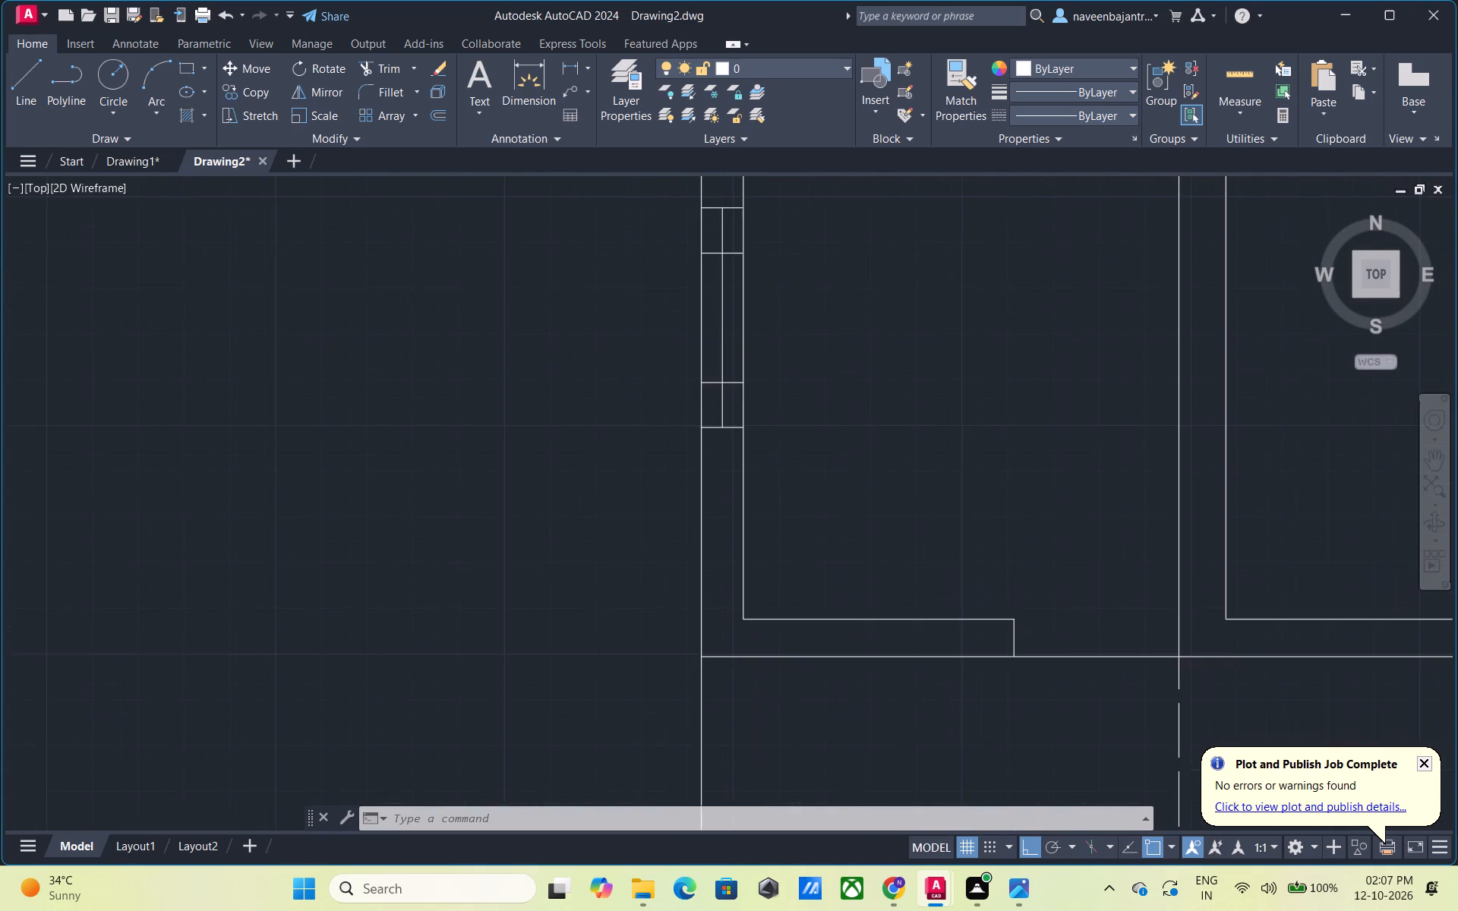
{"action": "scroll", "coordinate": [781, 582], "scroll_direction": "up", "scroll_amount": 1}
{"action": "middle_click_drag", "start_coordinate": [771, 611], "coordinate": [803, 538]}
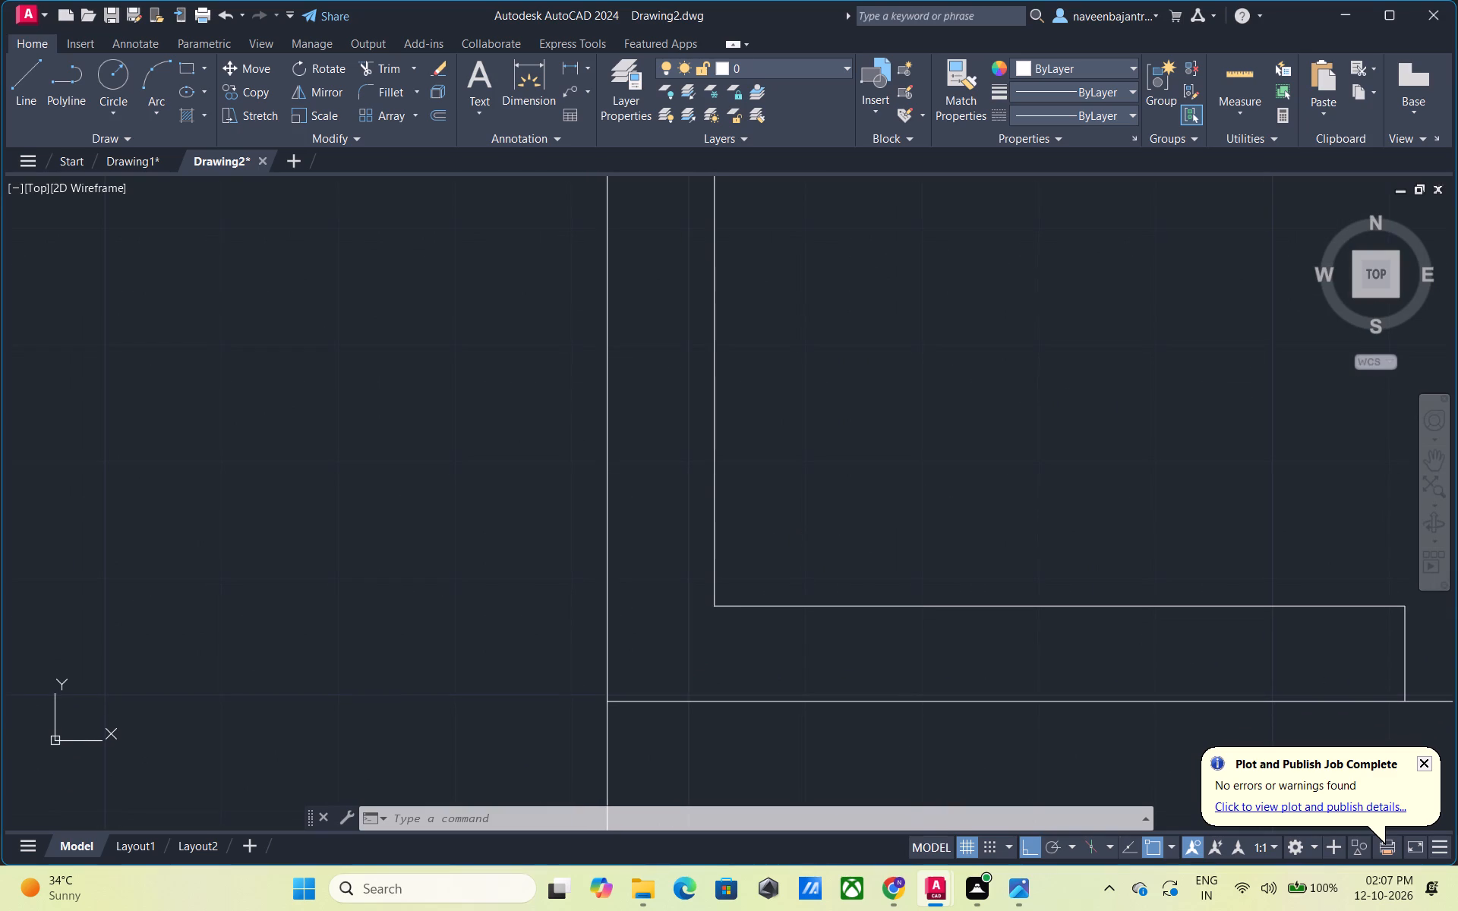
{"action": "key", "text": "Escape"}
{"action": "type", "text": "L"}
{"action": "key", "text": "space"}
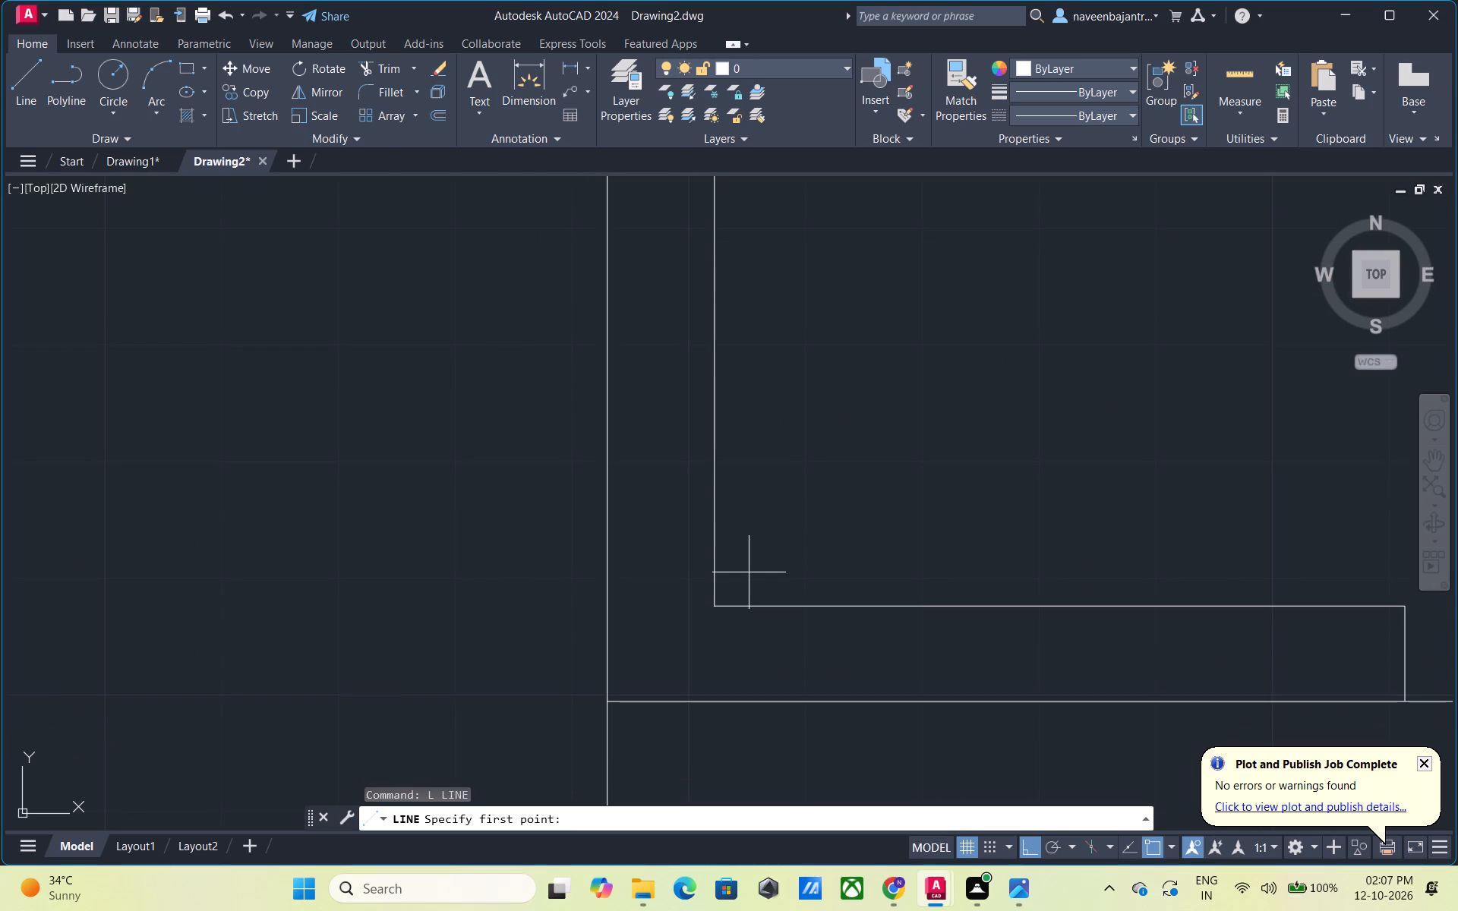
{"action": "left_click", "coordinate": [746, 577]}
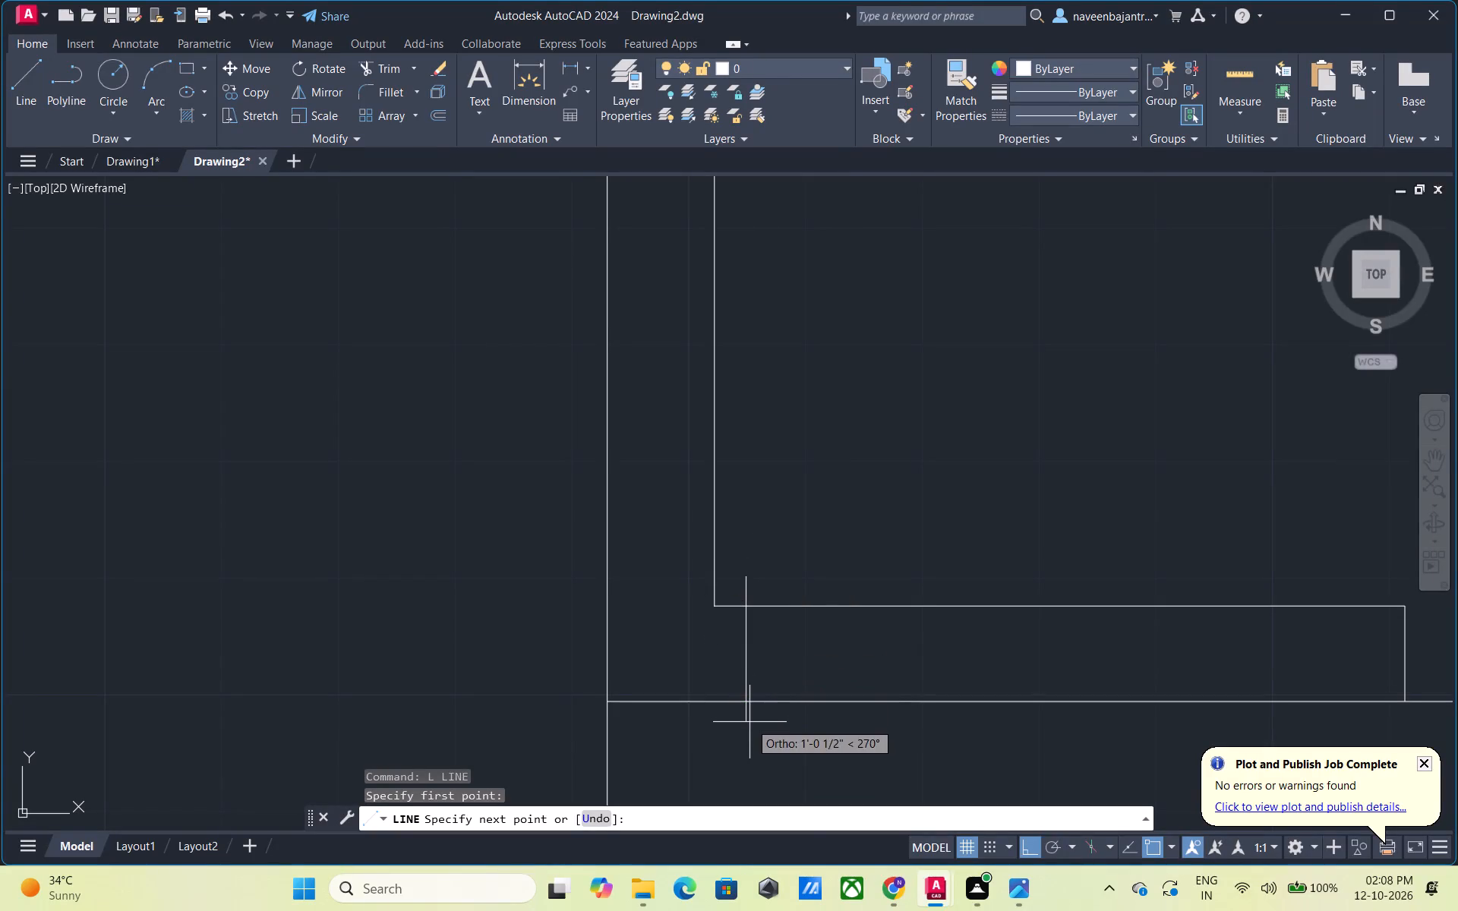
{"action": "left_click", "coordinate": [750, 722]}
{"action": "key", "text": "Escape"}
Trim the short vertical line's overhangs beyond the inner and outer faces of the left room's bottom wall.
{"action": "key", "text": "t"}
{"action": "type", "text": "R"}
{"action": "key", "text": "space"}
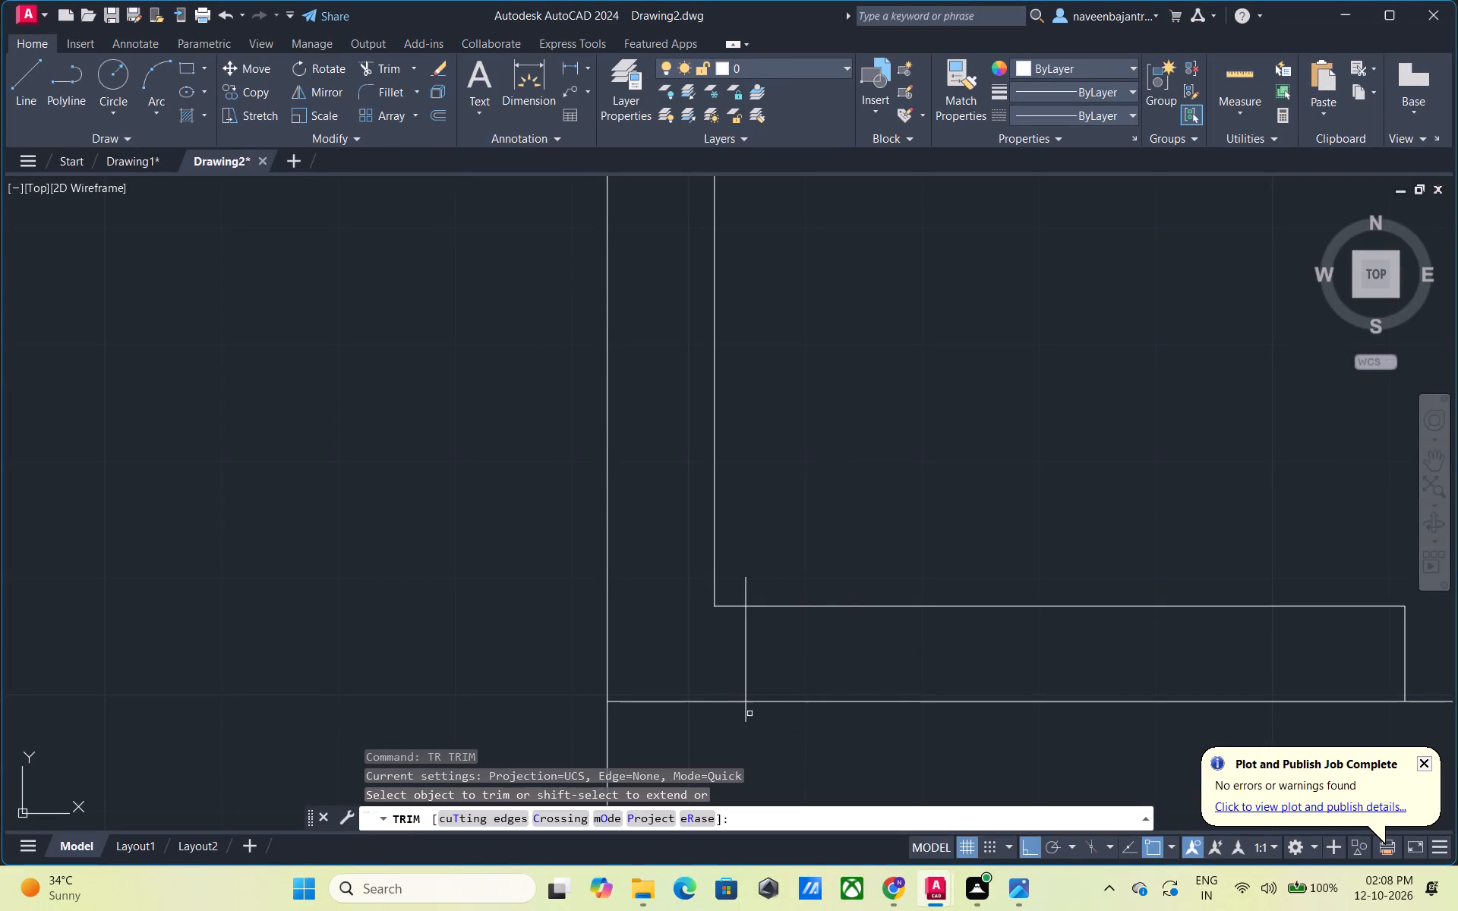
{"action": "left_click", "coordinate": [747, 714]}
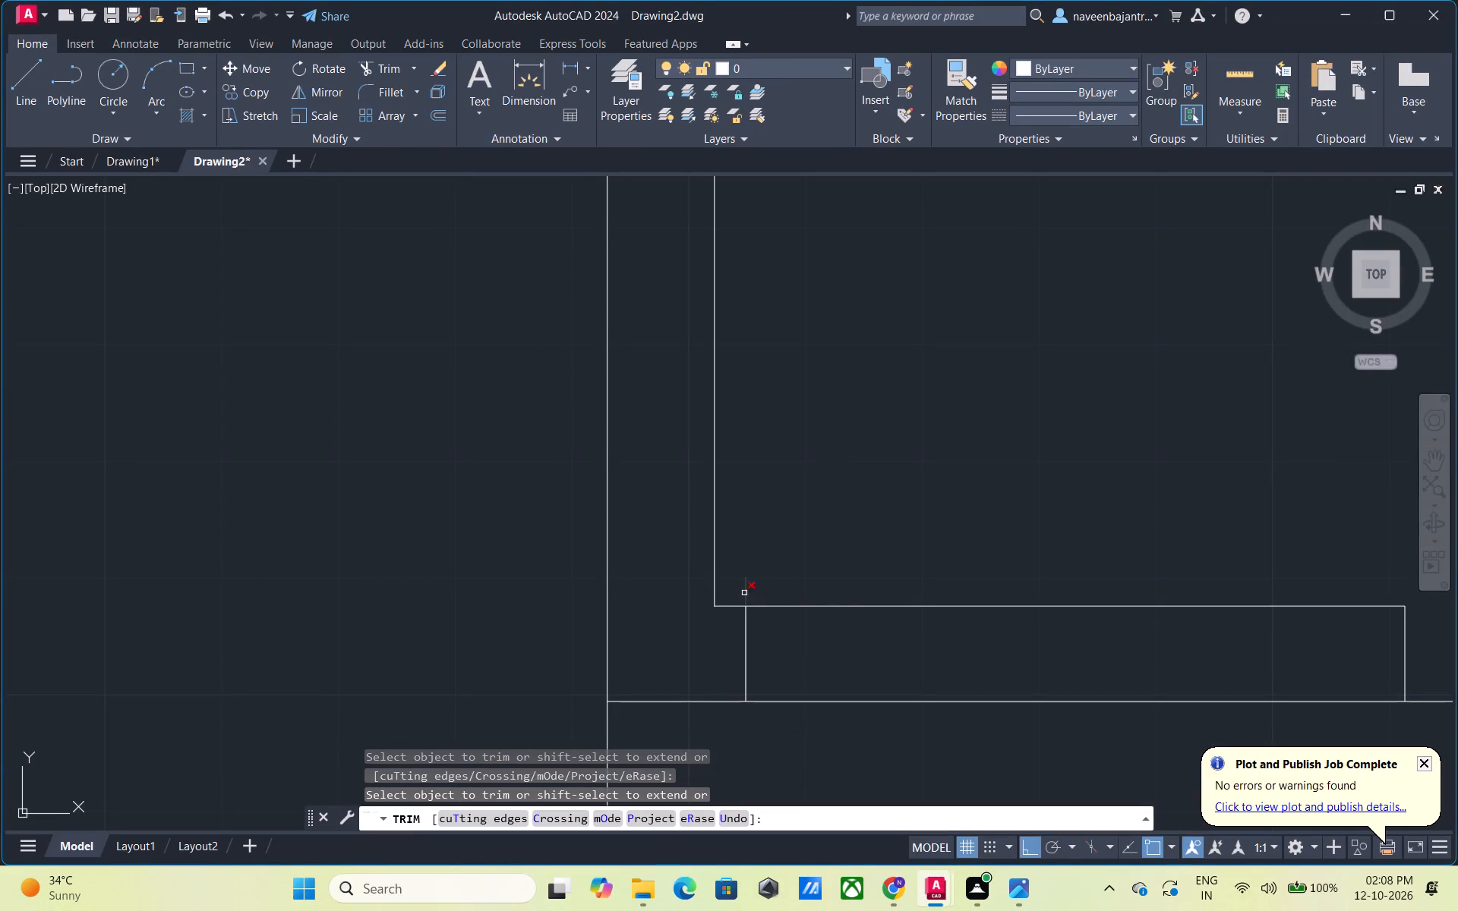
{"action": "left_click", "coordinate": [744, 593]}
{"action": "key", "text": "Escape"}
Offset the short vertical line in the left room's bottom wall 4' to the right to mark a window opening.
{"action": "key", "text": "o"}
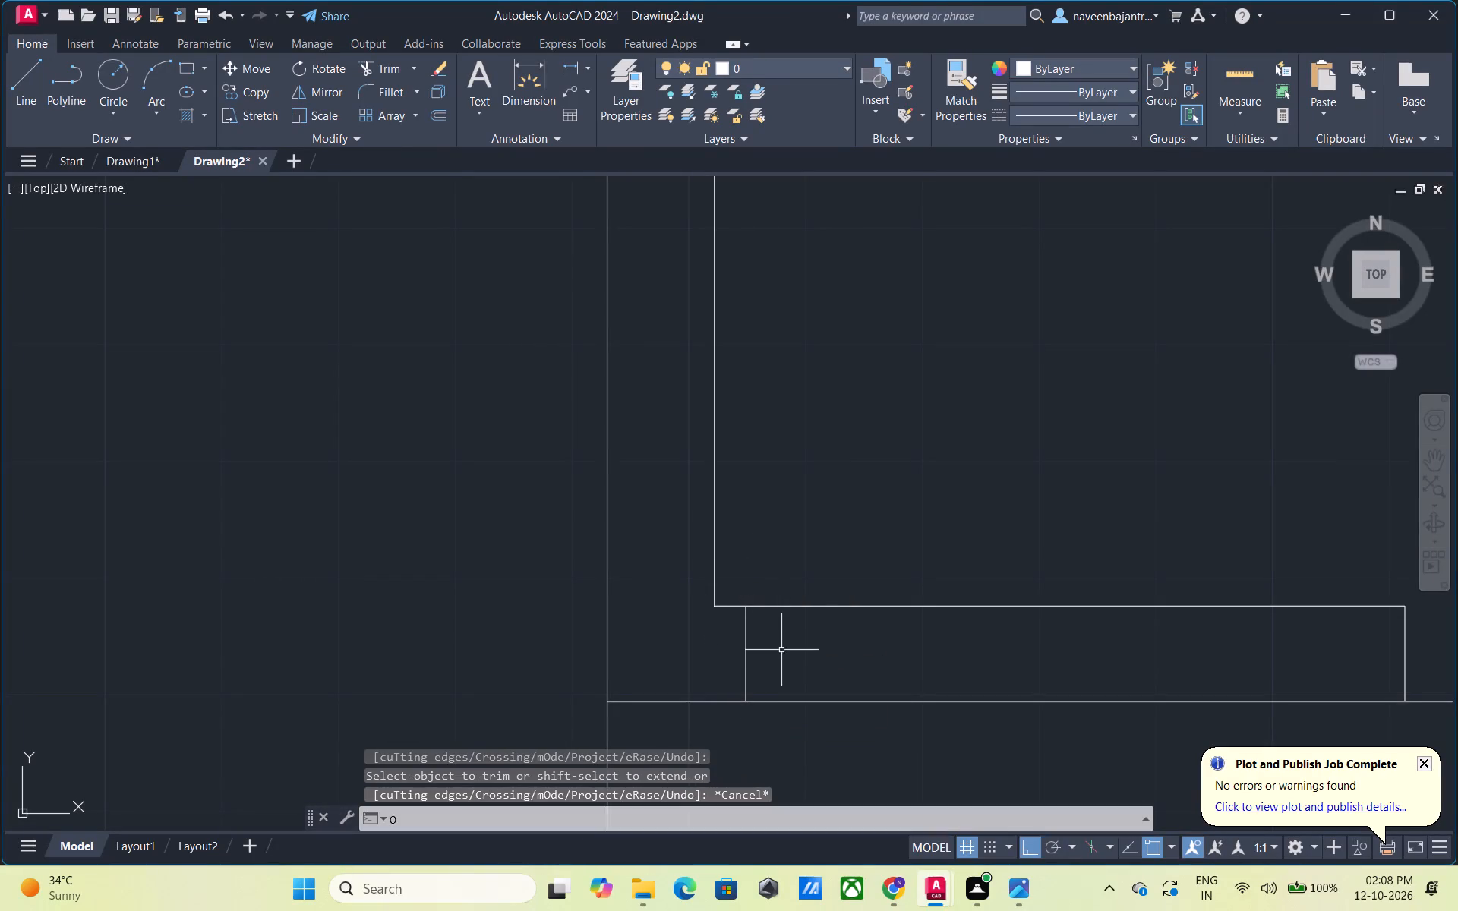
{"action": "key", "text": "space"}
{"action": "key", "text": "space"}
{"action": "left_click", "coordinate": [745, 668]}
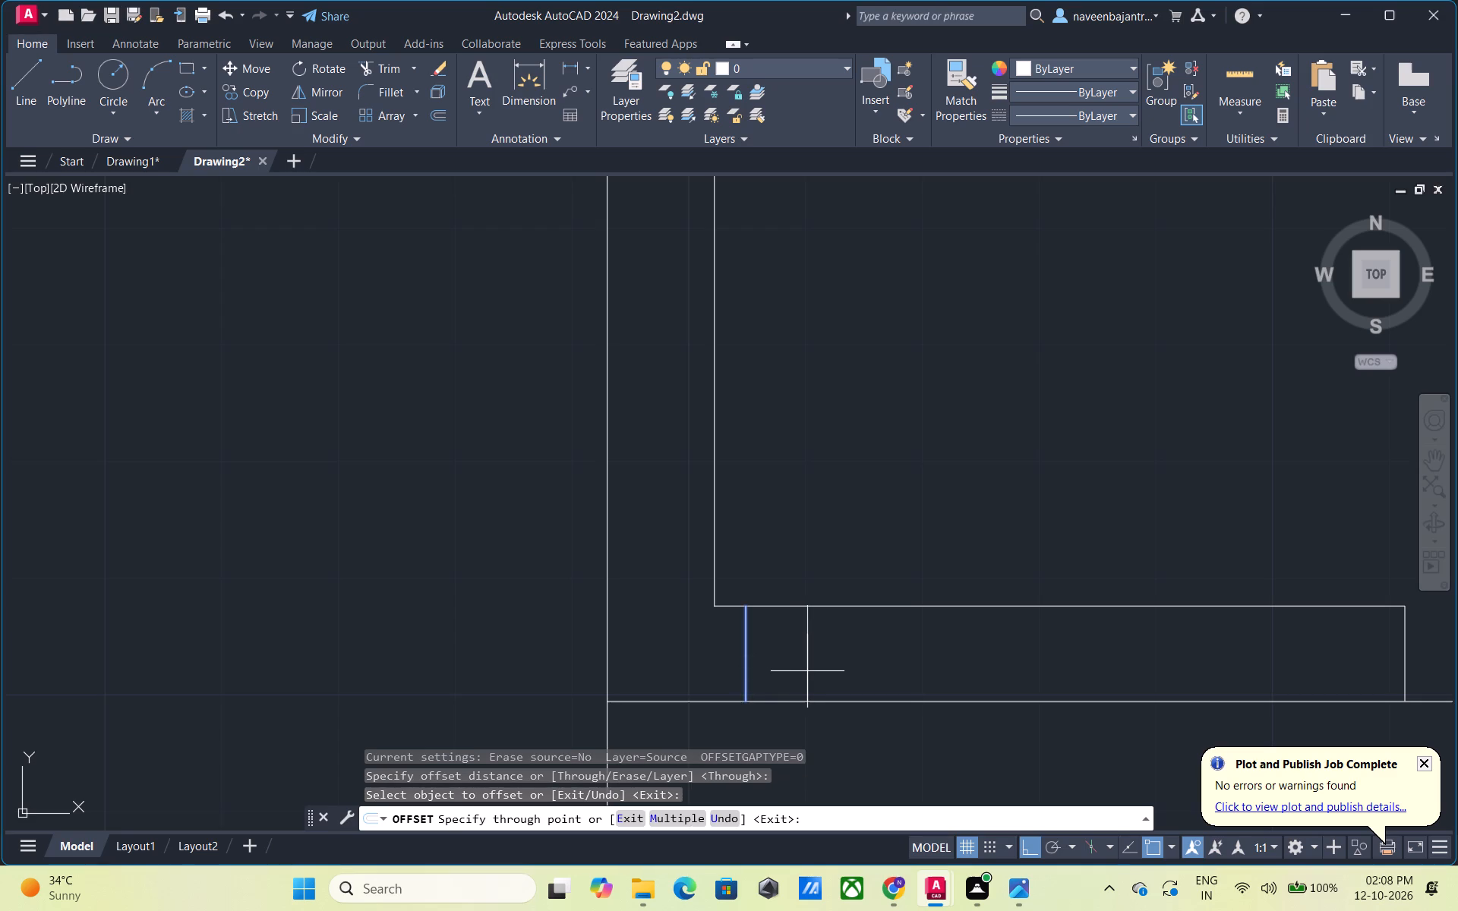
{"action": "type", "text": "4'"}
{"action": "key", "text": "Return"}
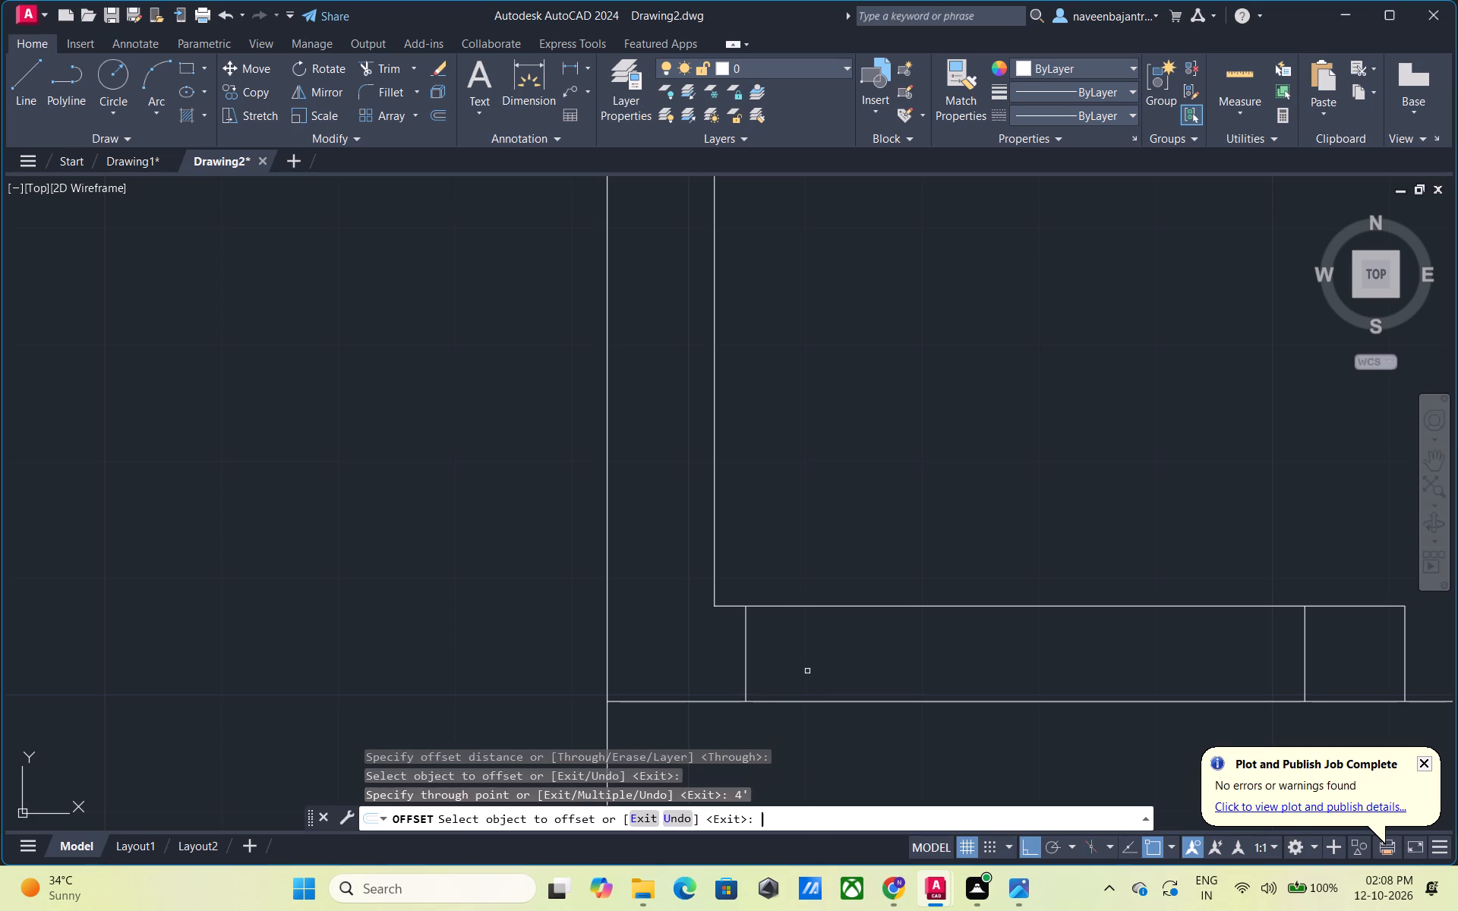
{"action": "scroll", "coordinate": [808, 675], "scroll_direction": "down", "scroll_amount": 1}
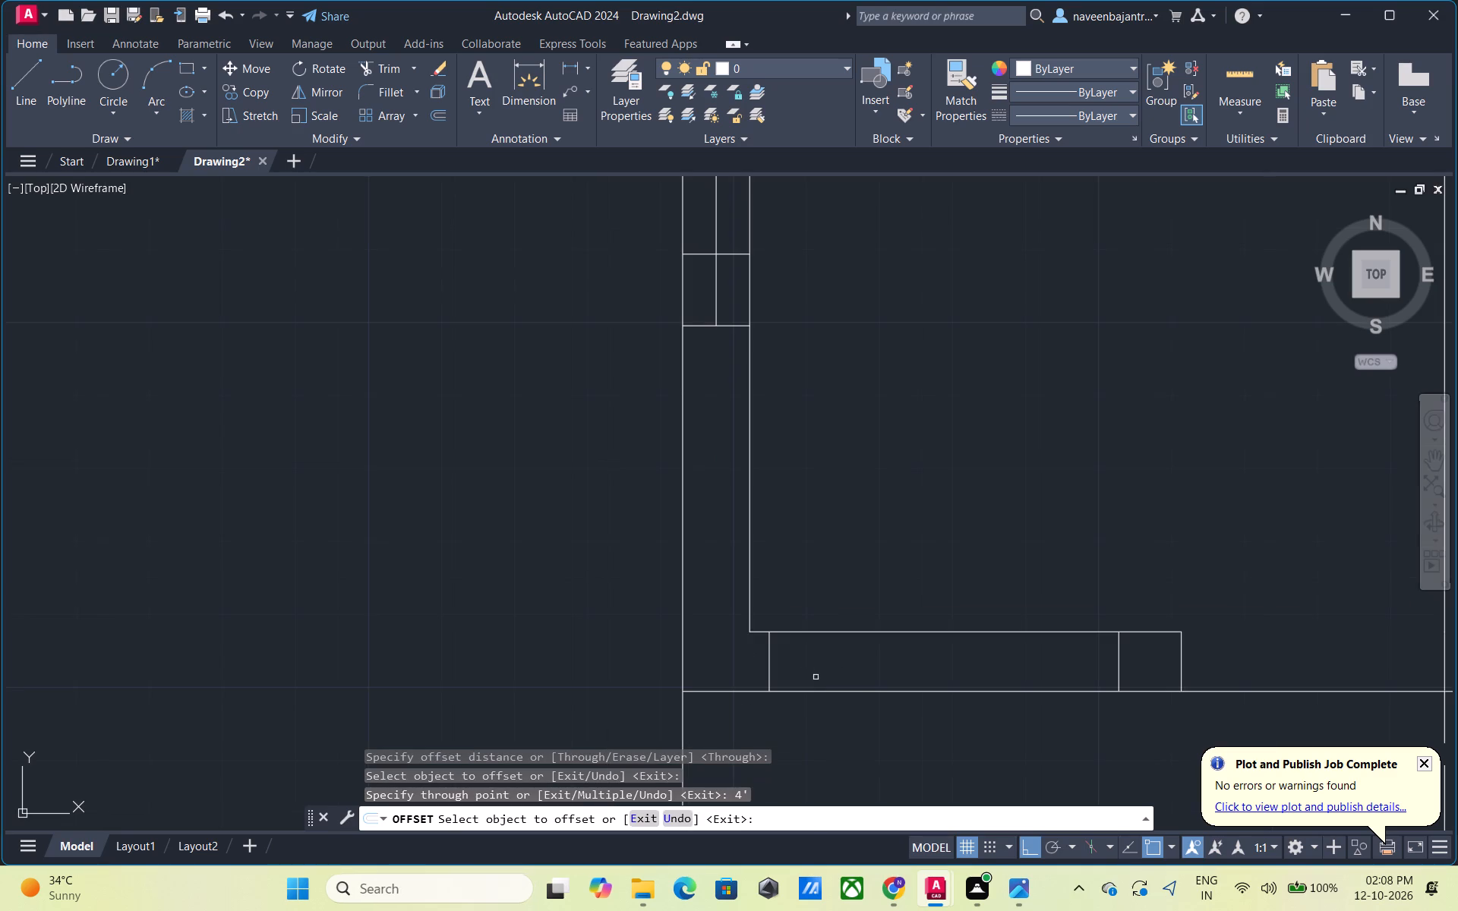
{"action": "middle_click_drag", "start_coordinate": [886, 673], "coordinate": [727, 673]}
{"action": "scroll", "coordinate": [727, 673], "scroll_direction": "down", "scroll_amount": 1}
{"action": "key", "text": "Escape"}
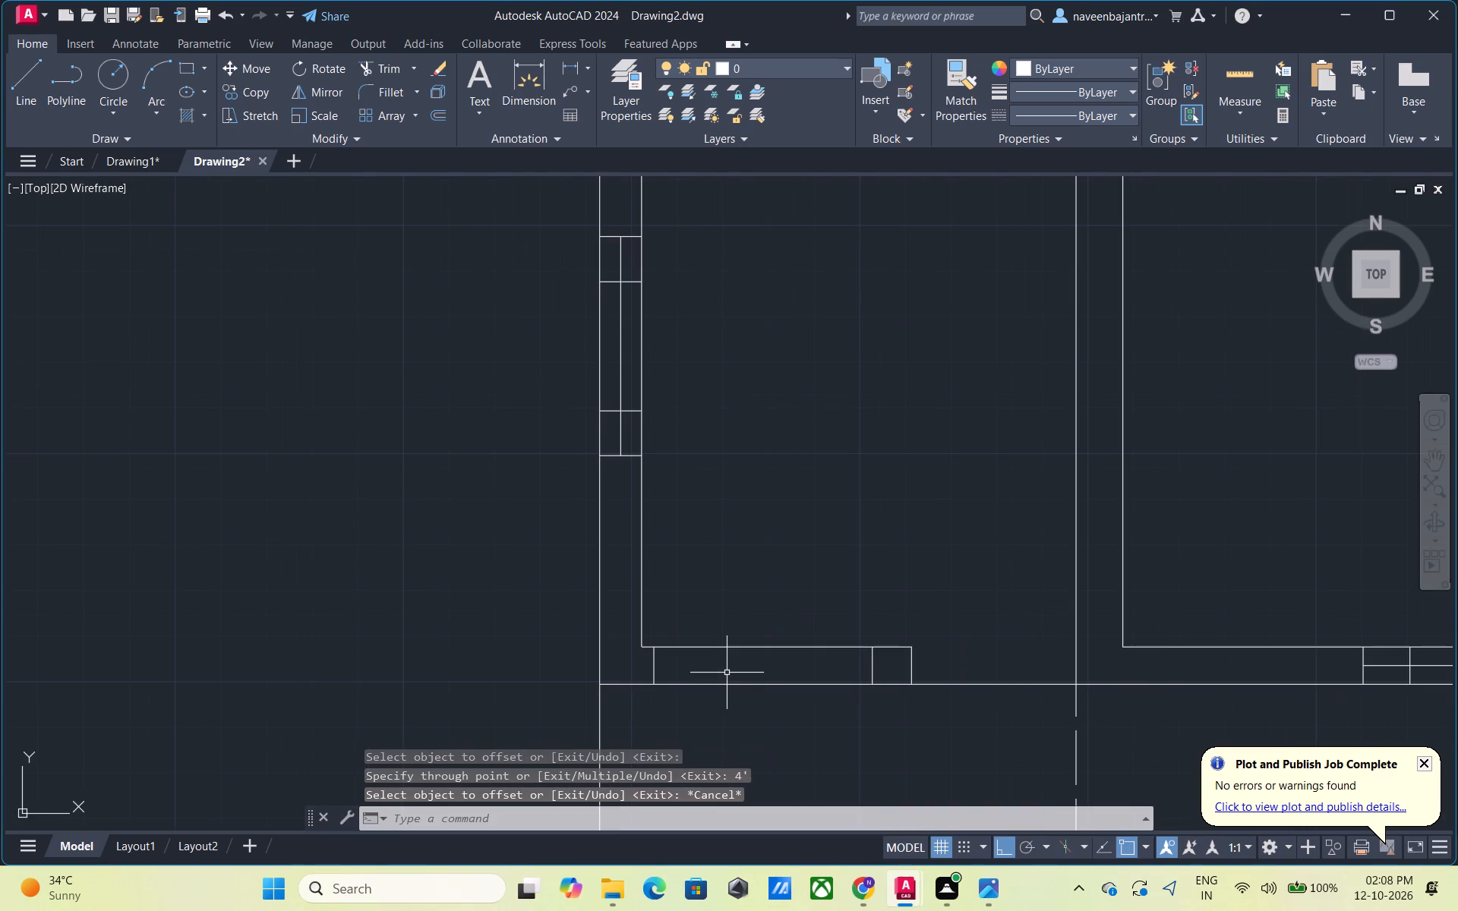
Draw a horizontal centre line between the midpoints of the bottom-wall window's two end lines.
{"action": "type", "text": "L"}
{"action": "key", "text": "space"}
{"action": "left_click", "coordinate": [652, 667]}
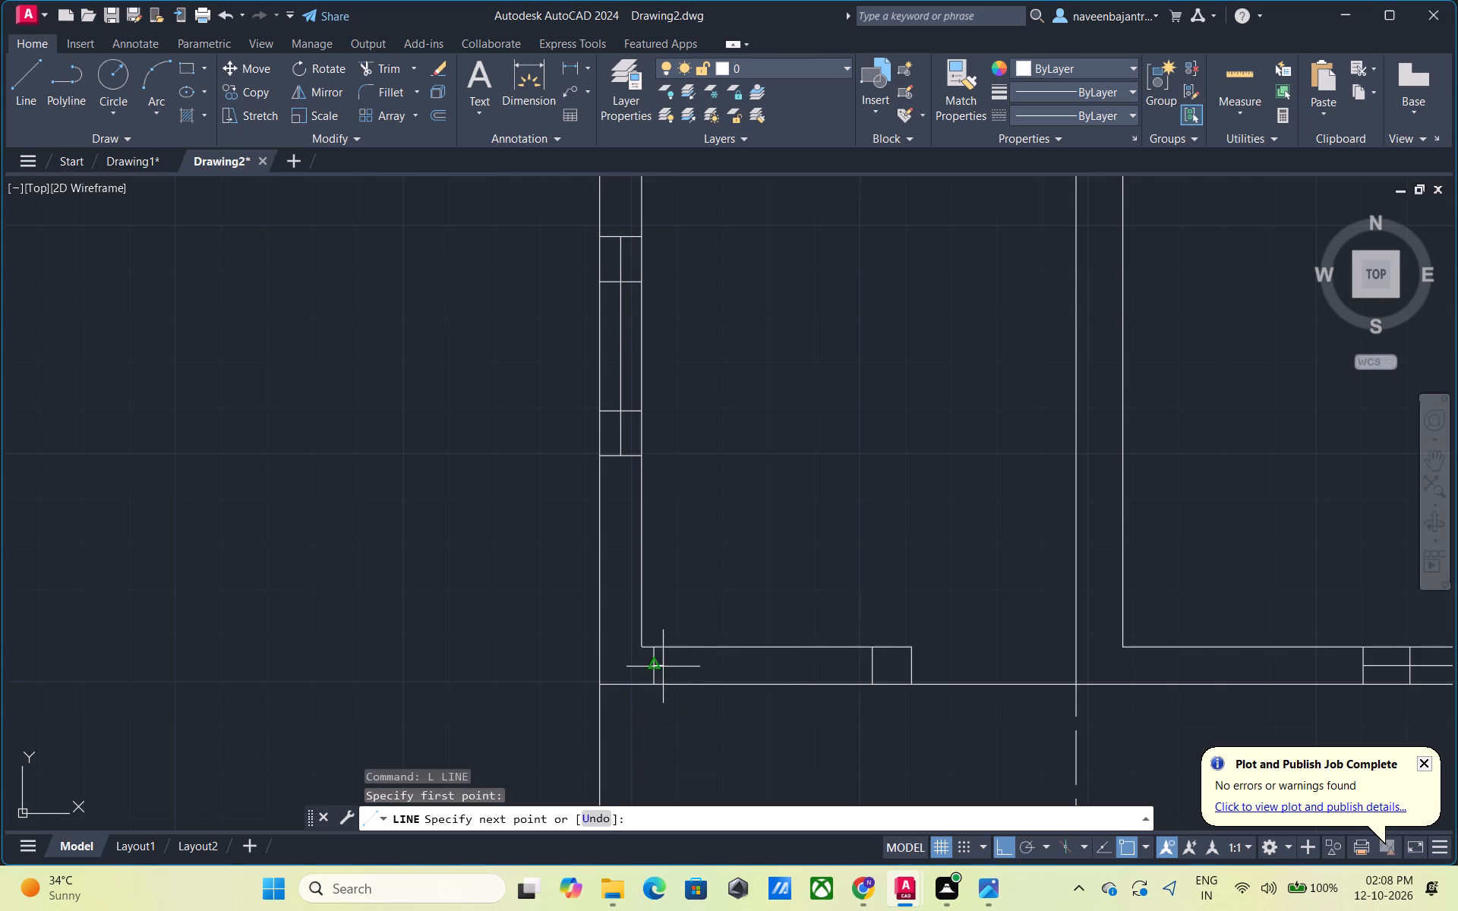
{"action": "left_click", "coordinate": [874, 664]}
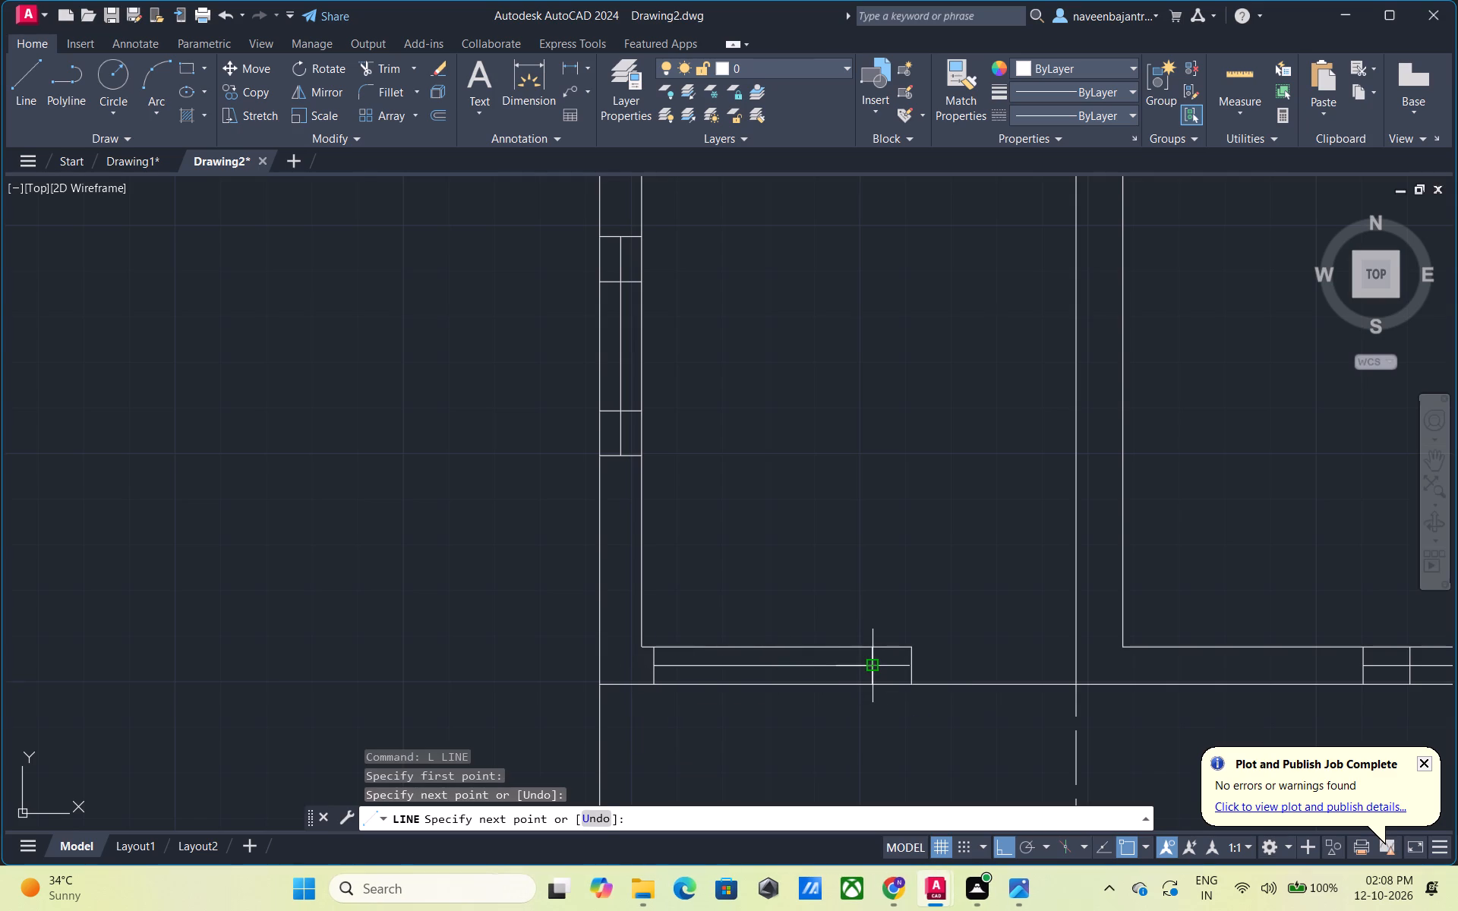
{"action": "key", "text": "Escape"}
Offset both end lines of the left room's bottom-wall window 10" inward.
{"action": "type", "text": "O"}
{"action": "key", "text": "space"}
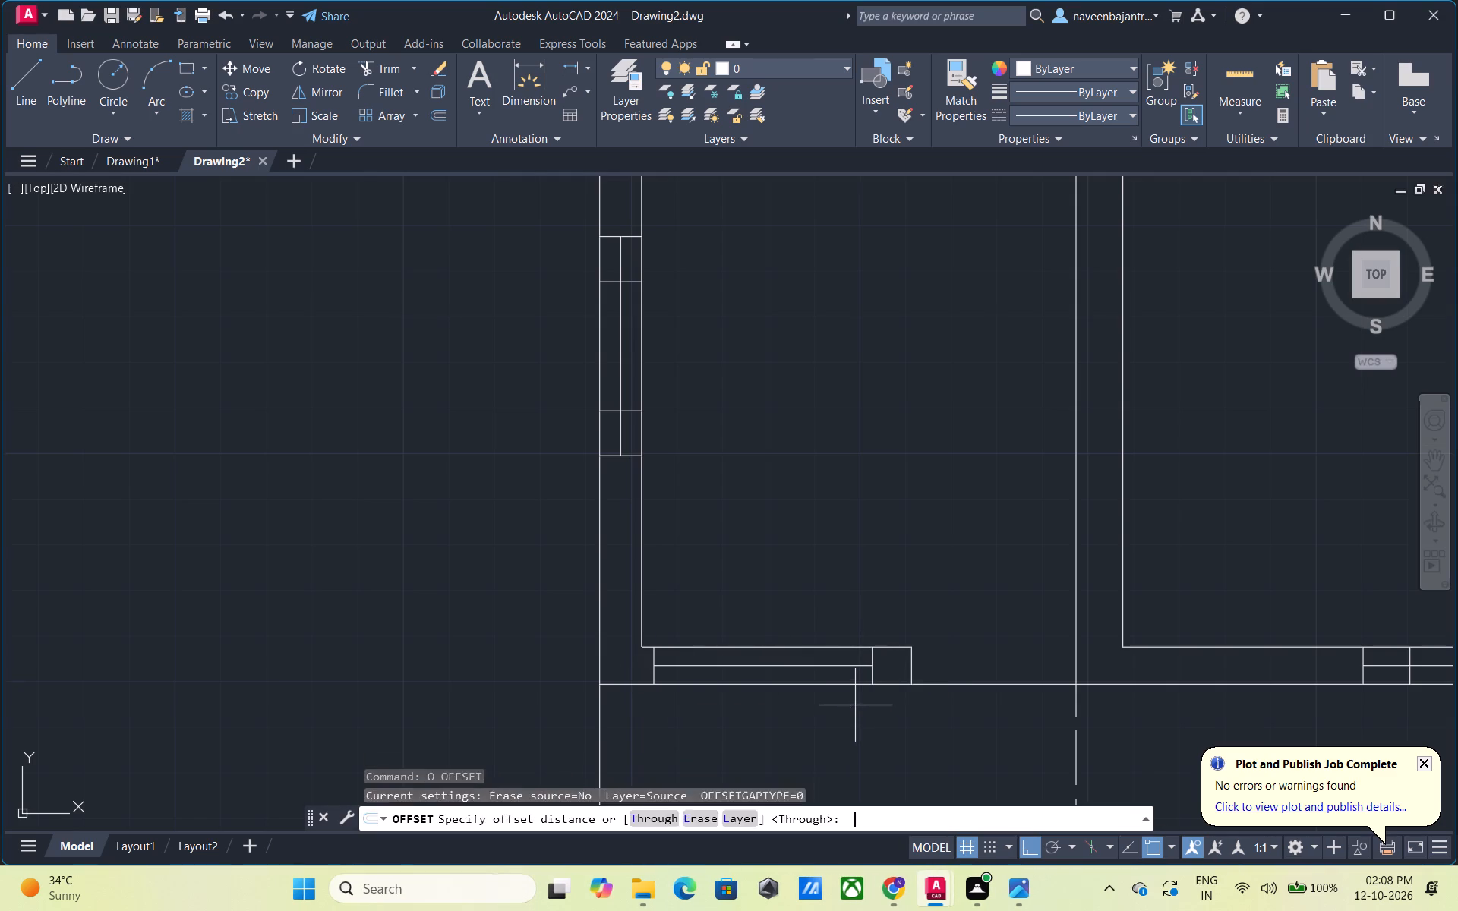
{"action": "key", "text": "space"}
{"action": "left_click", "coordinate": [872, 659]}
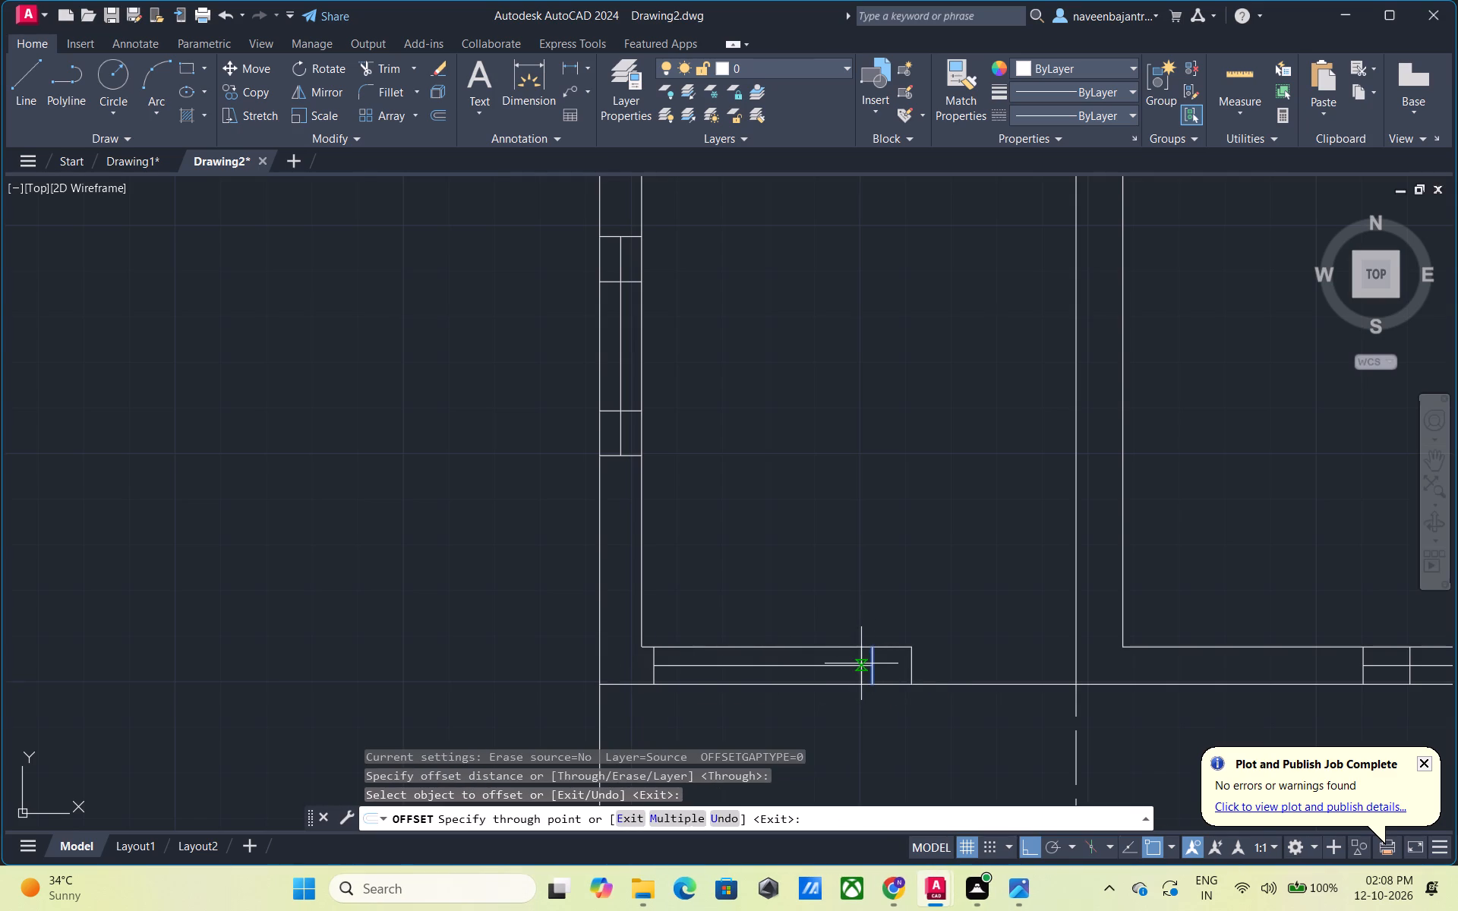
{"action": "type", "text": "10"}
{"action": "key", "text": "shift+quotedbl"}
{"action": "key", "text": "Return"}
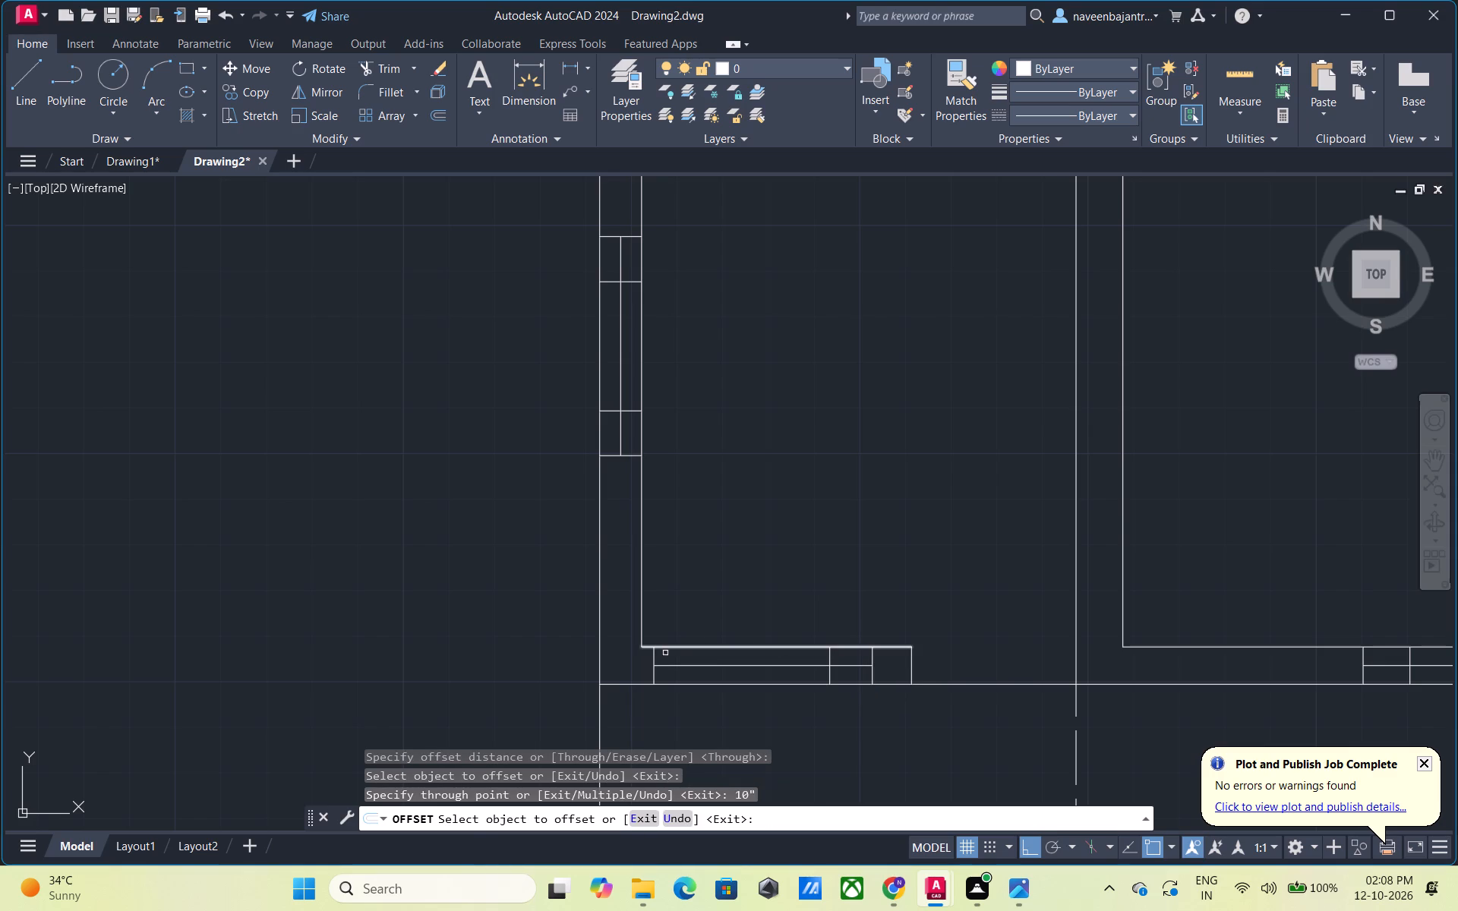
{"action": "left_click", "coordinate": [653, 658]}
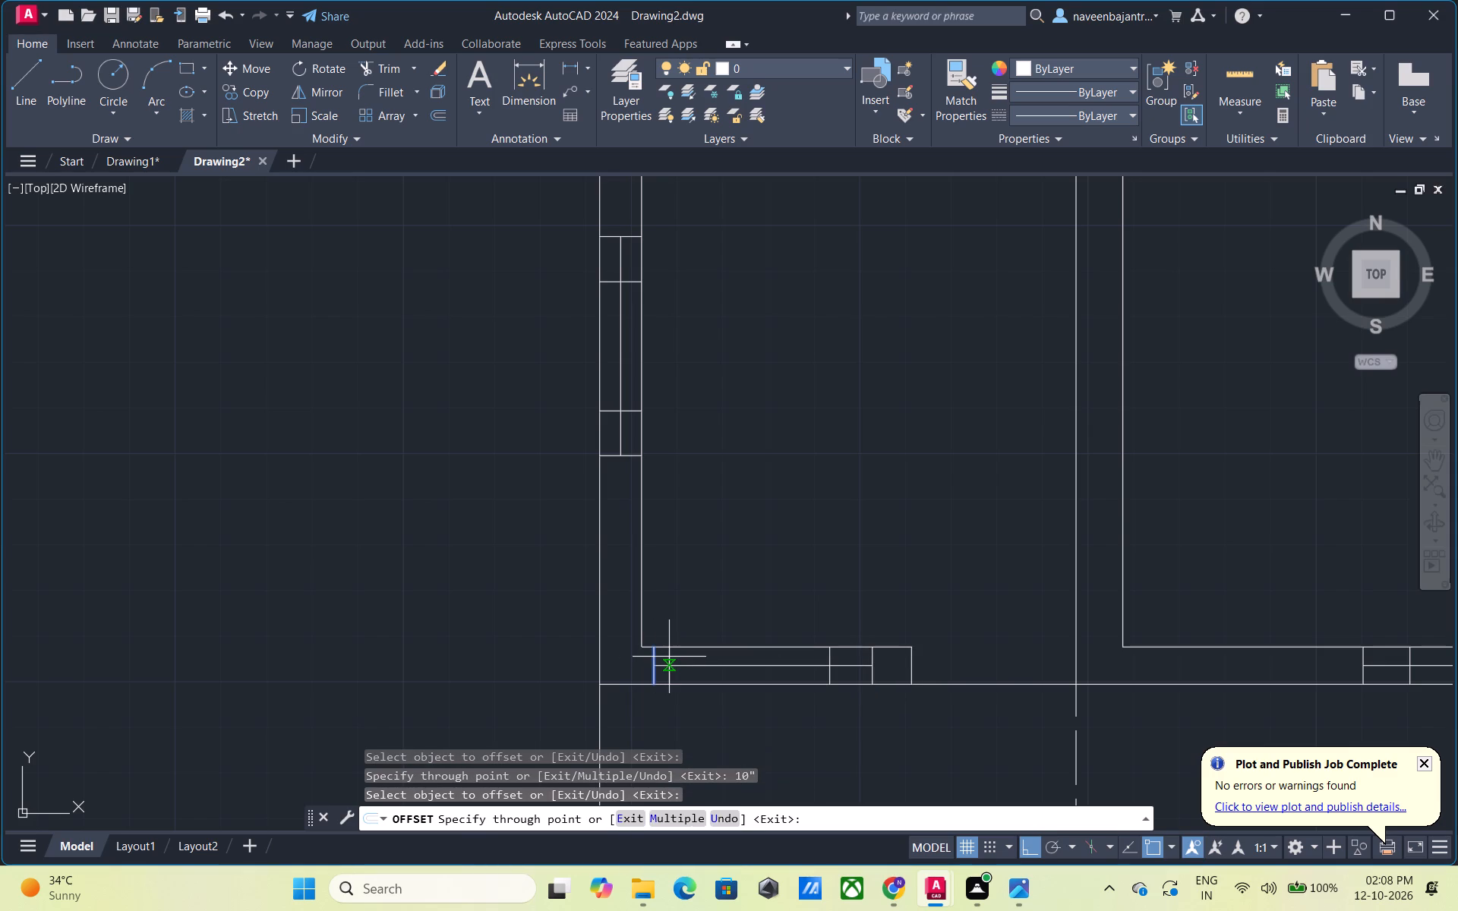
{"action": "type", "text": "10\""}
{"action": "key", "text": "Return"}
{"action": "key", "text": "Escape"}
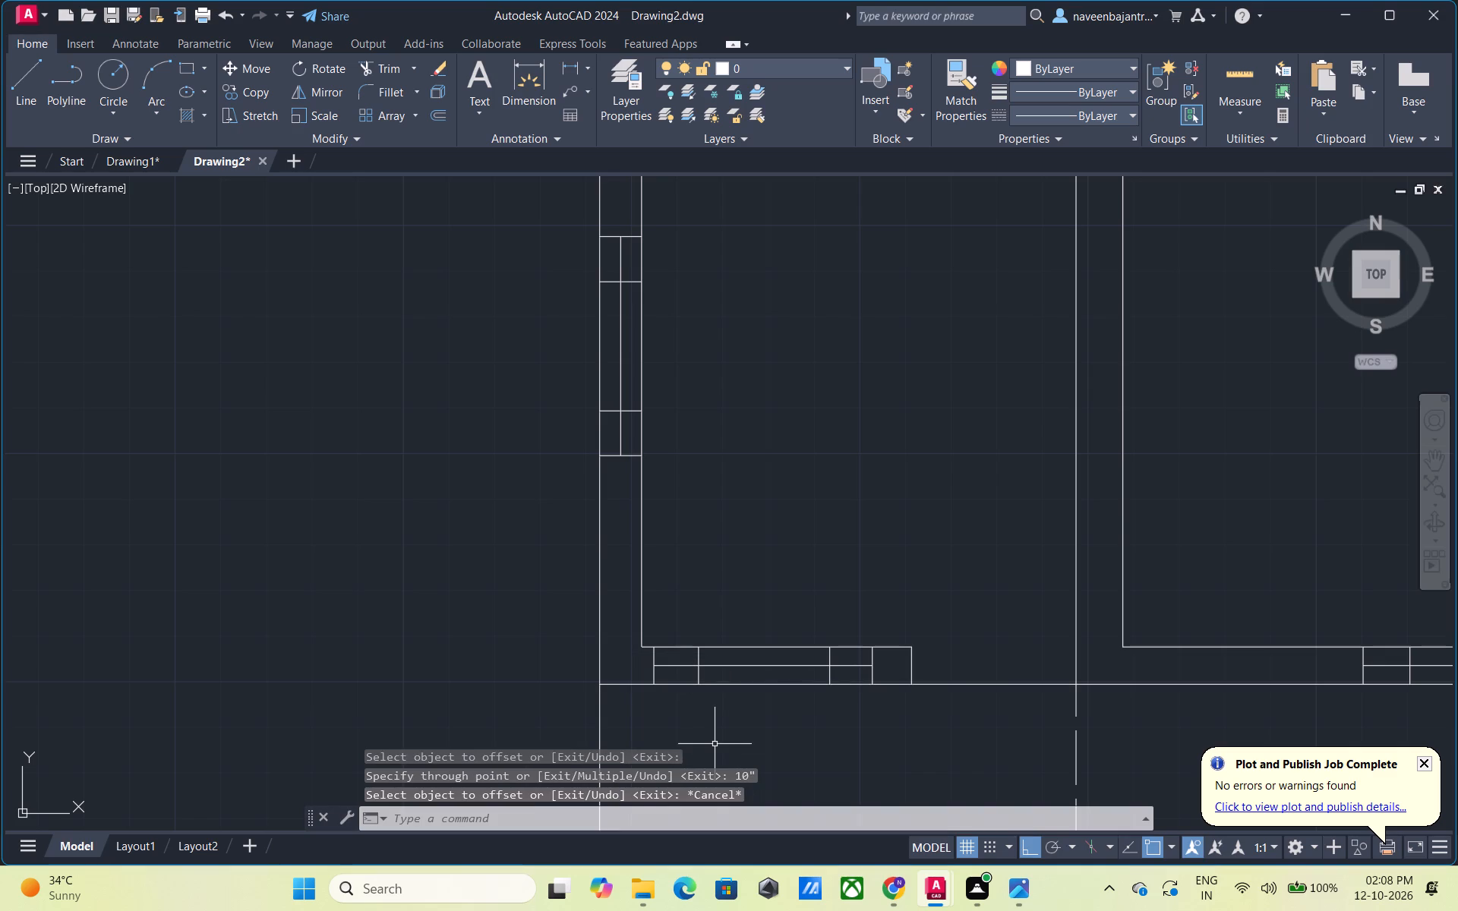
Review the whole floor plan, including the entrance steps, pillars and dashed bay at its lower end.
{"action": "scroll", "coordinate": [715, 744], "scroll_direction": "down", "scroll_amount": 2}
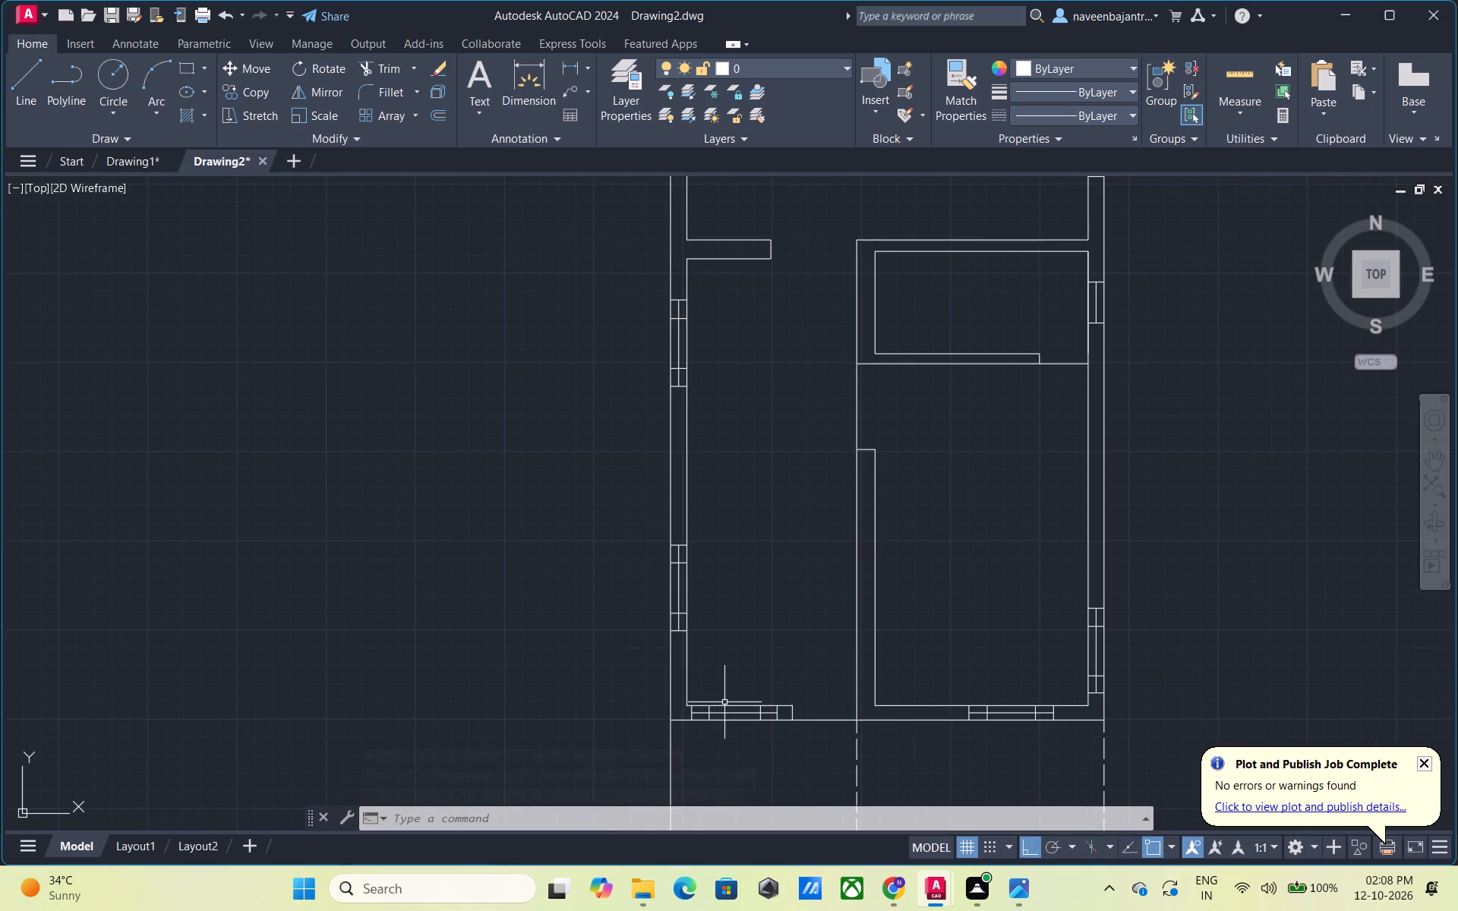
{"action": "scroll", "coordinate": [724, 702], "scroll_direction": "down", "scroll_amount": 1}
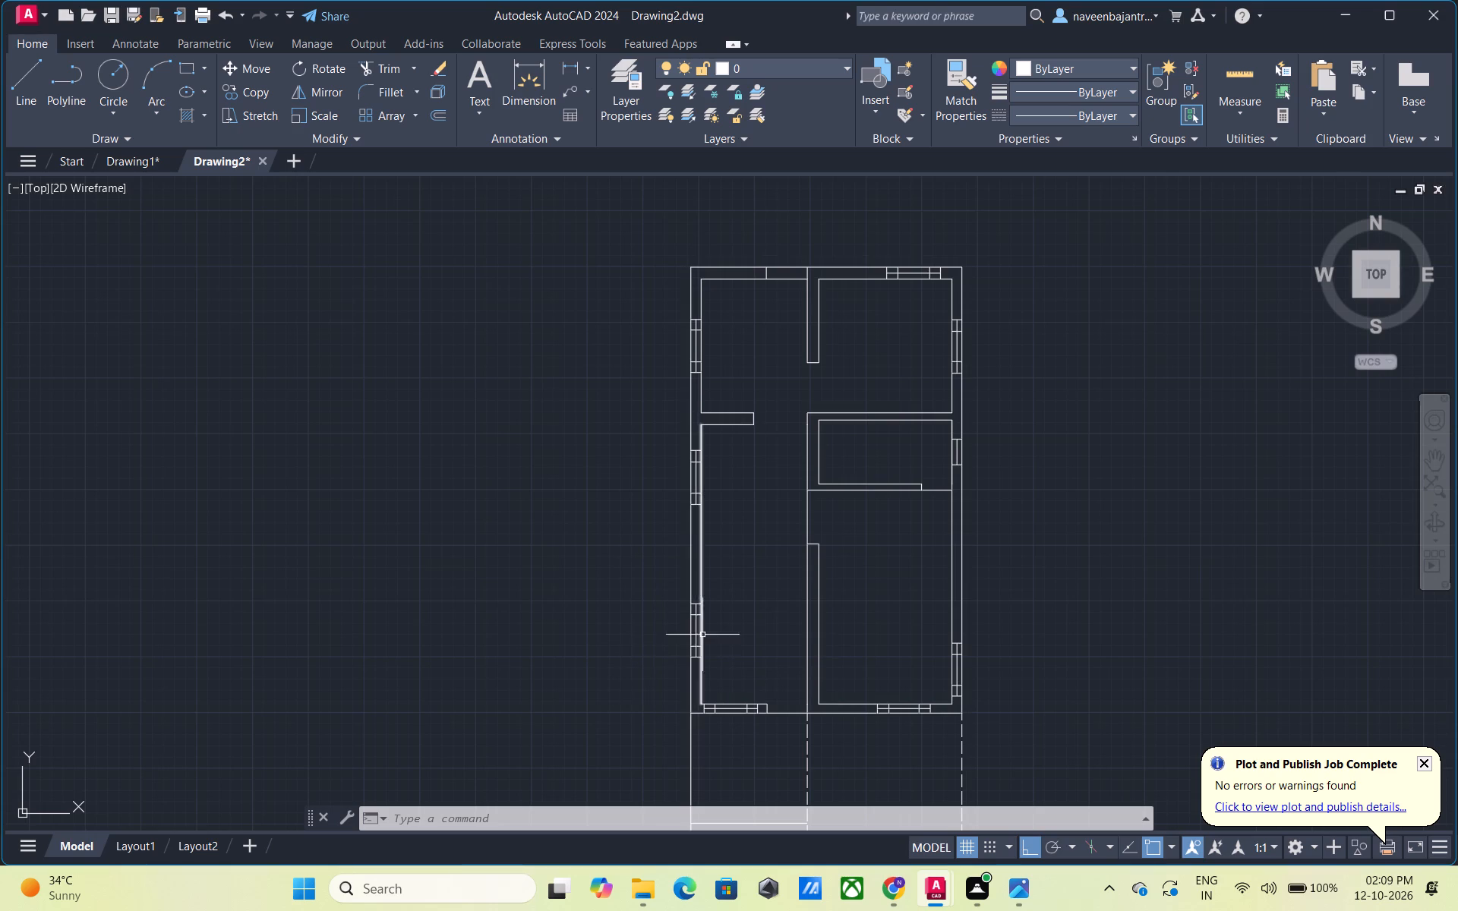
{"action": "scroll", "coordinate": [710, 610], "scroll_direction": "down", "scroll_amount": 1}
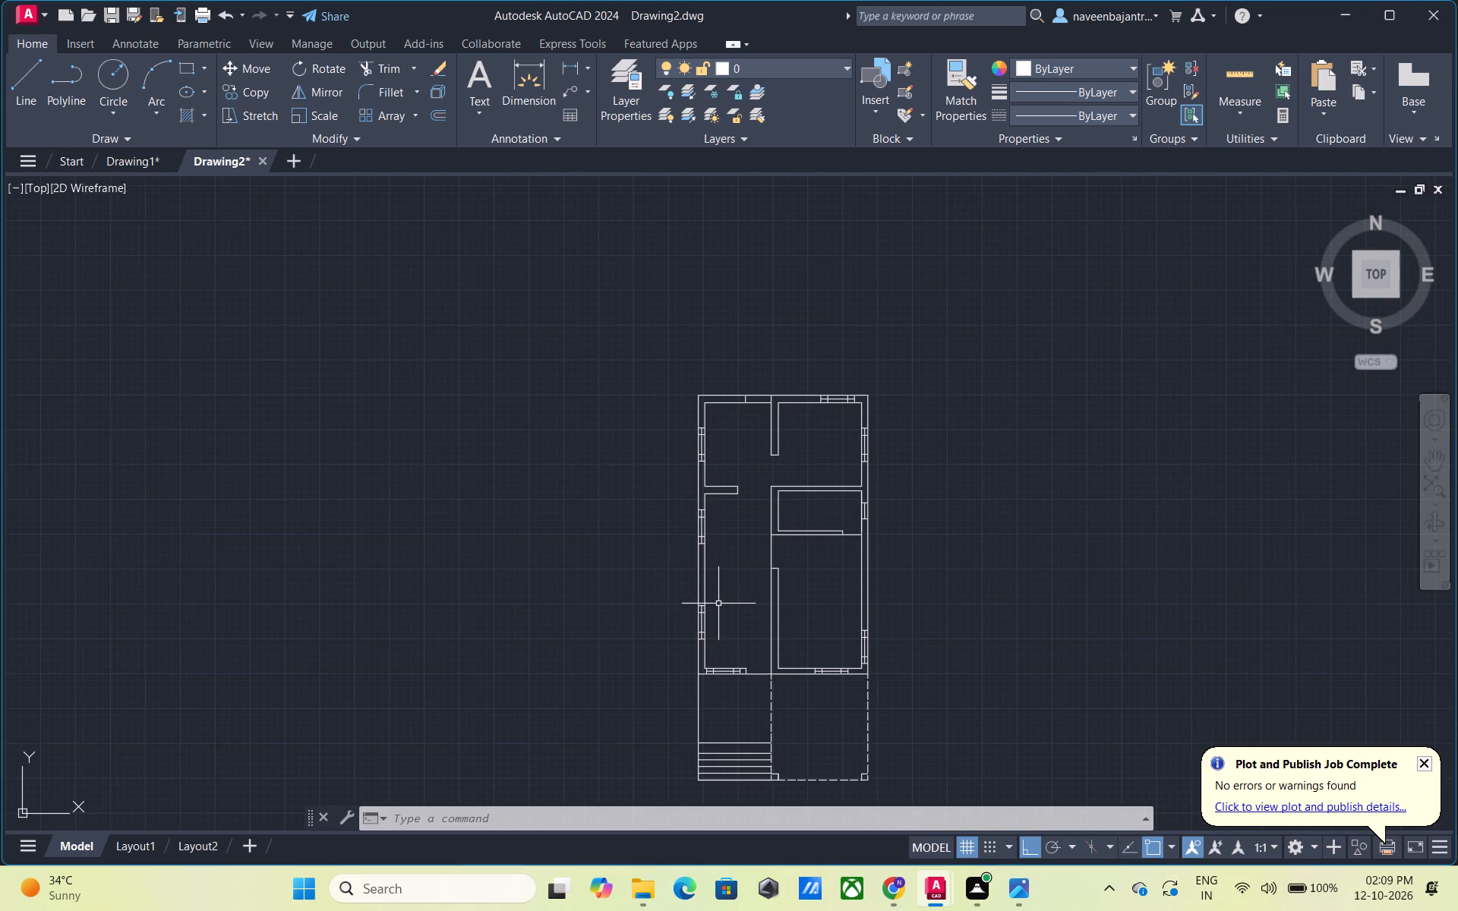
{"action": "middle_click_drag", "start_coordinate": [724, 616], "coordinate": [686, 569]}
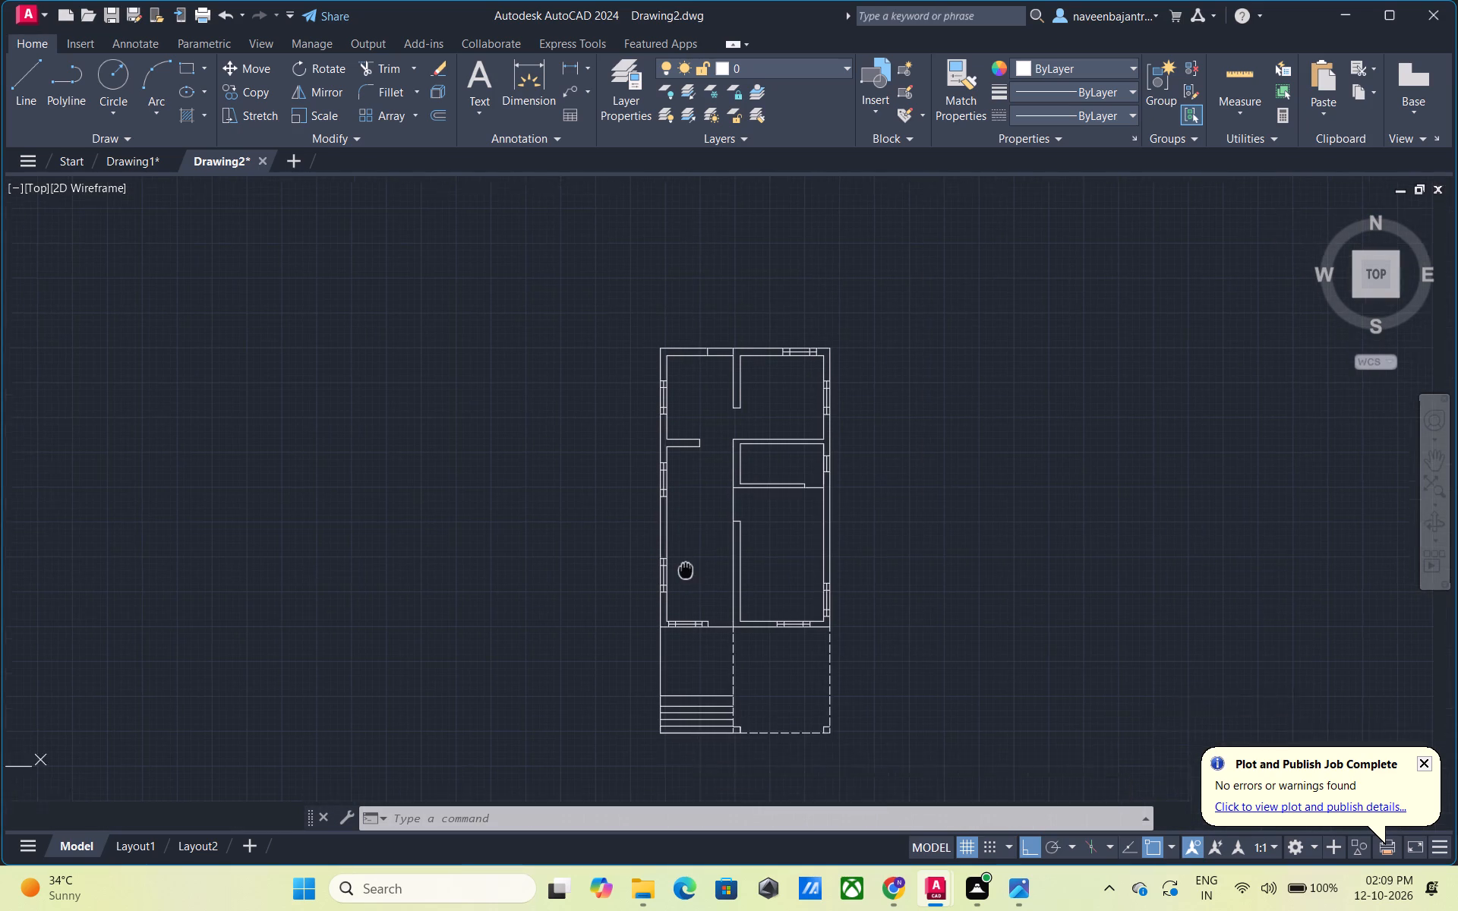
{"action": "middle_click_drag", "start_coordinate": [686, 569], "coordinate": [662, 546]}
{"action": "scroll", "coordinate": [710, 729], "scroll_direction": "up", "scroll_amount": 5}
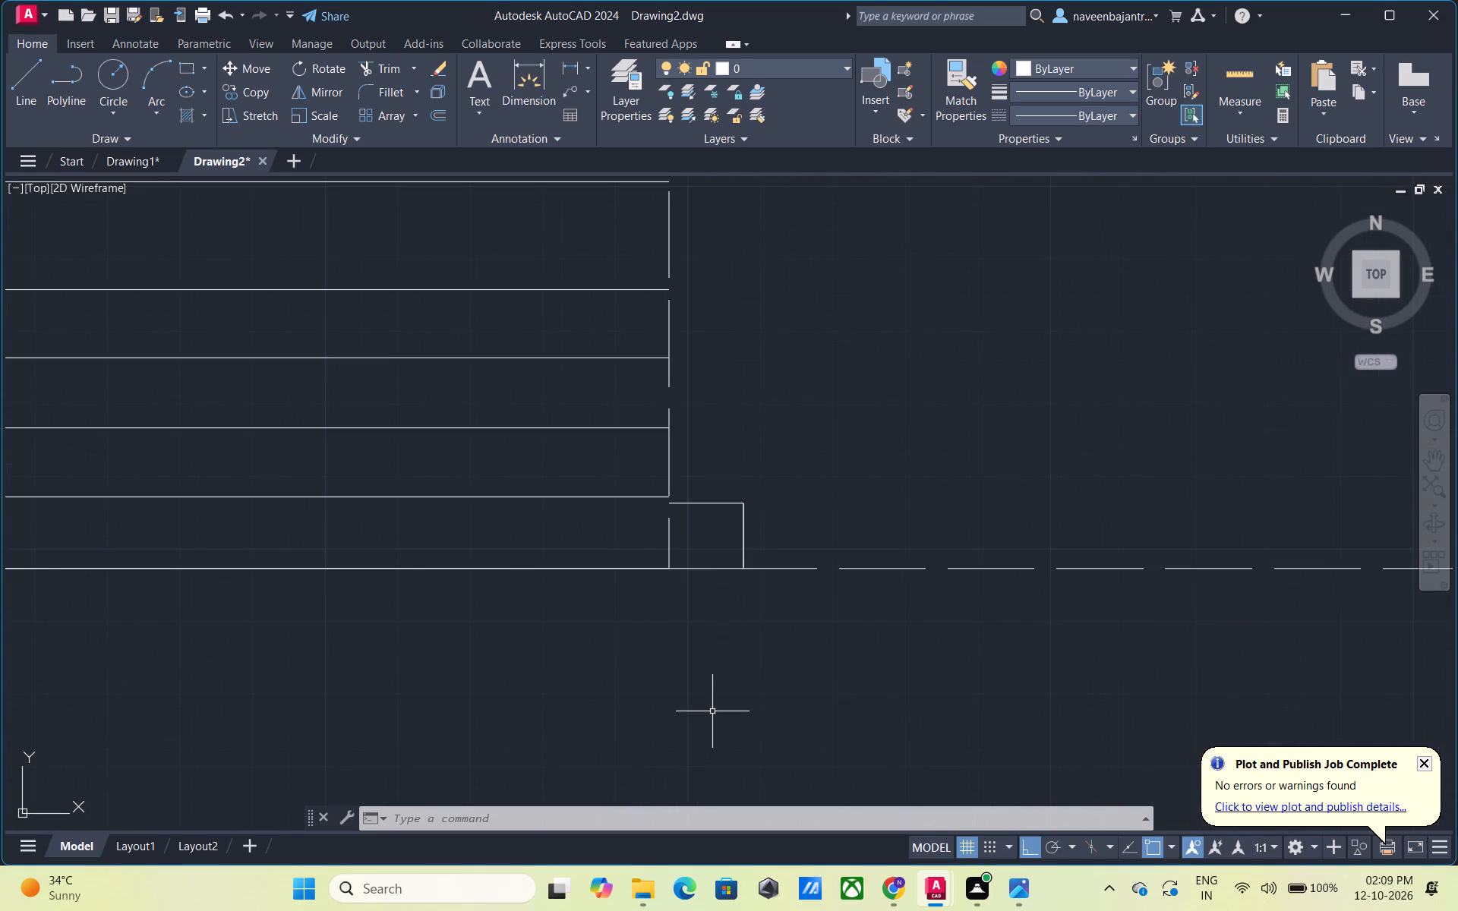
{"action": "scroll", "coordinate": [712, 708], "scroll_direction": "down", "scroll_amount": 3}
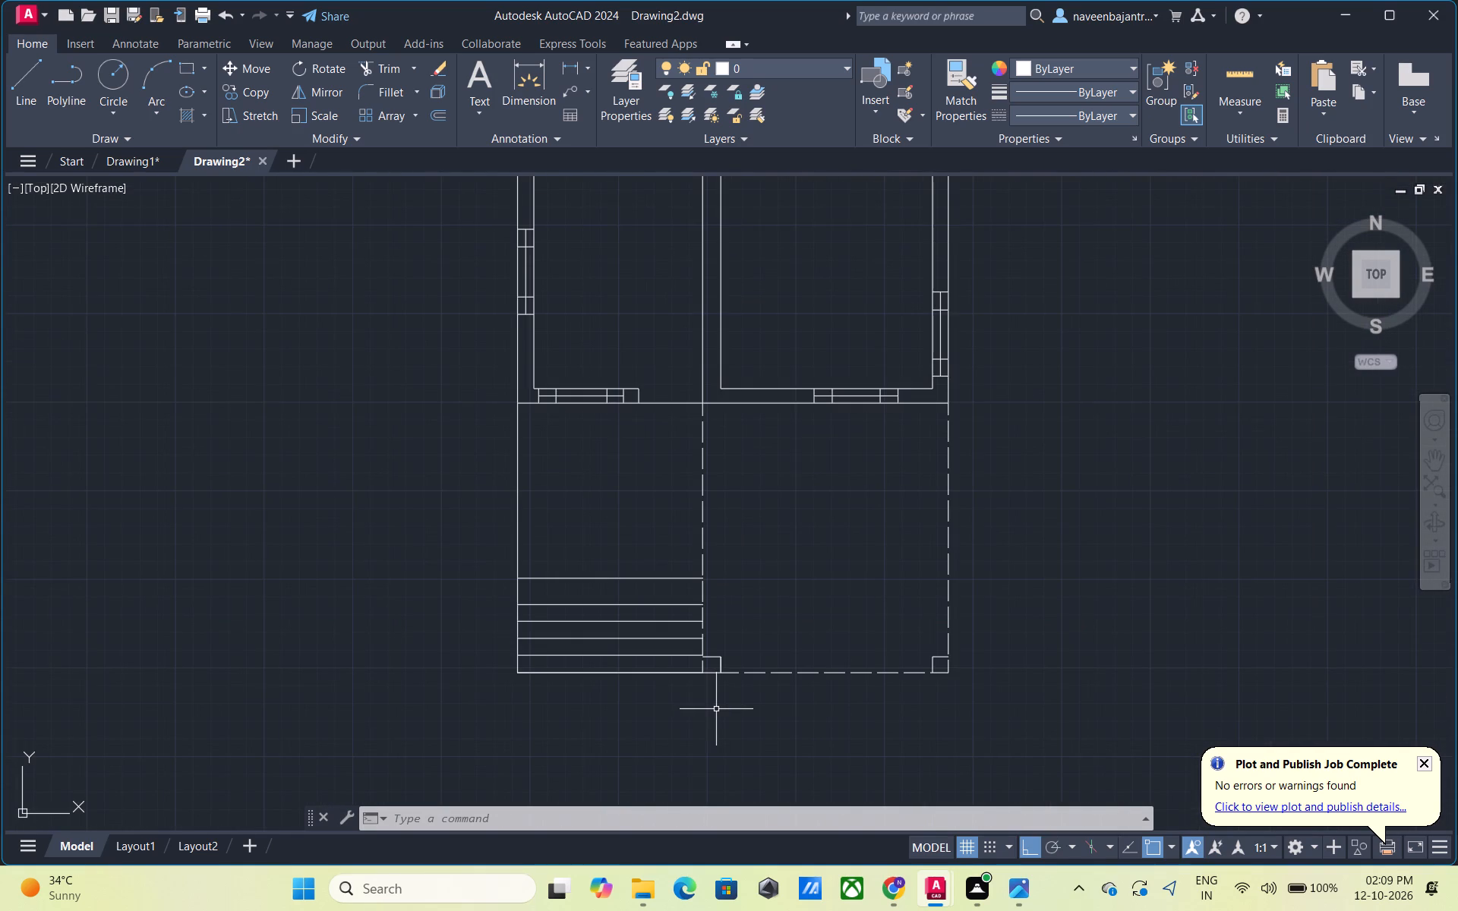
Open DesignCenter and look through its folder list for the sample drawings that hold insertable blocks.
{"action": "type", "text": "DC"}
{"action": "key", "text": "space"}
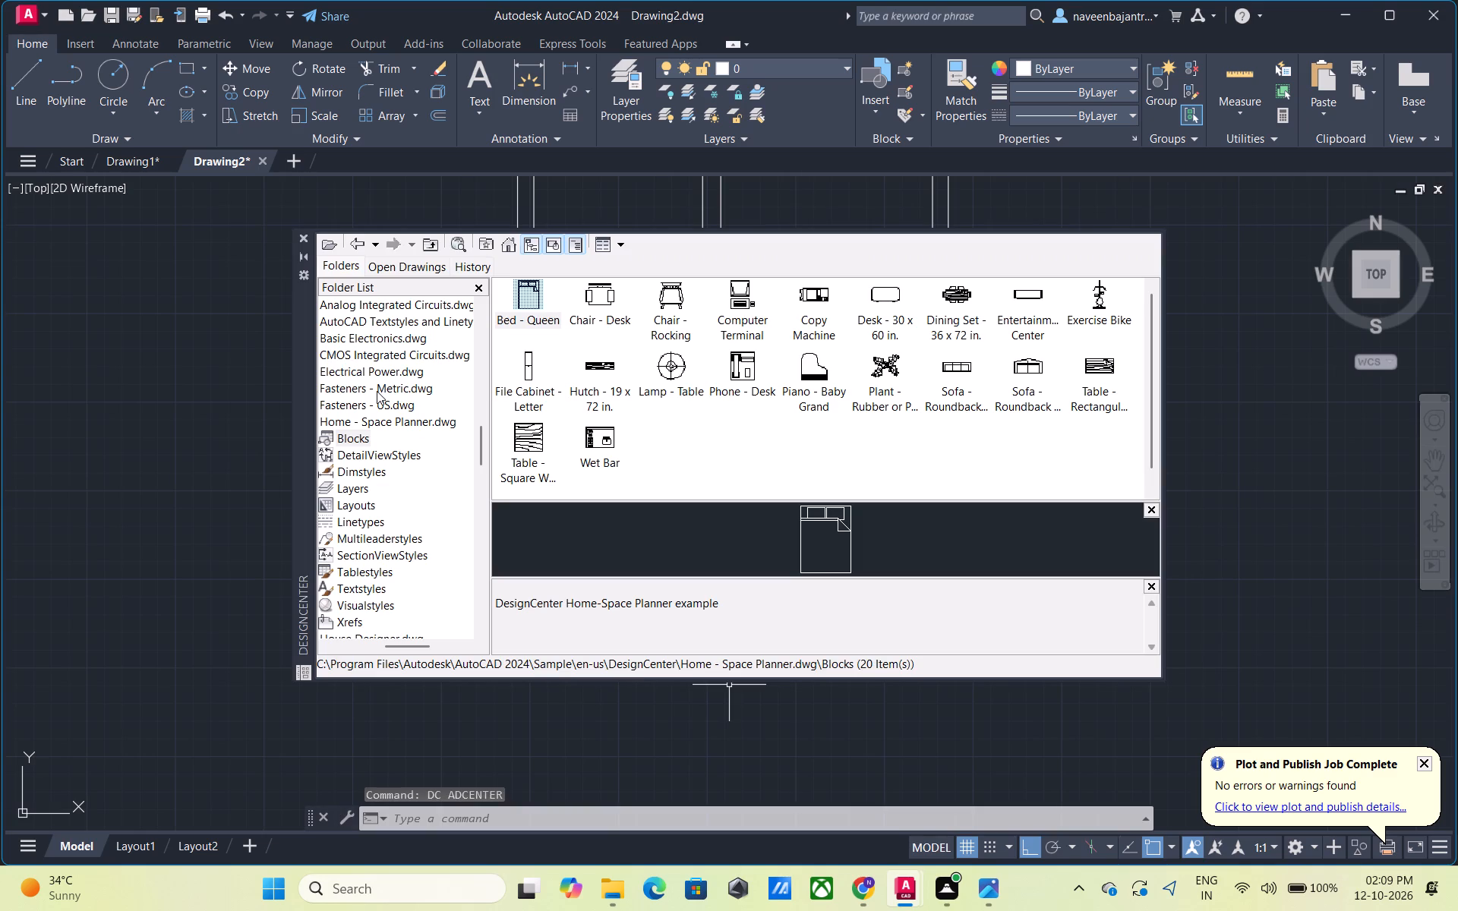
{"action": "scroll", "coordinate": [359, 332], "scroll_direction": "down", "scroll_amount": 1}
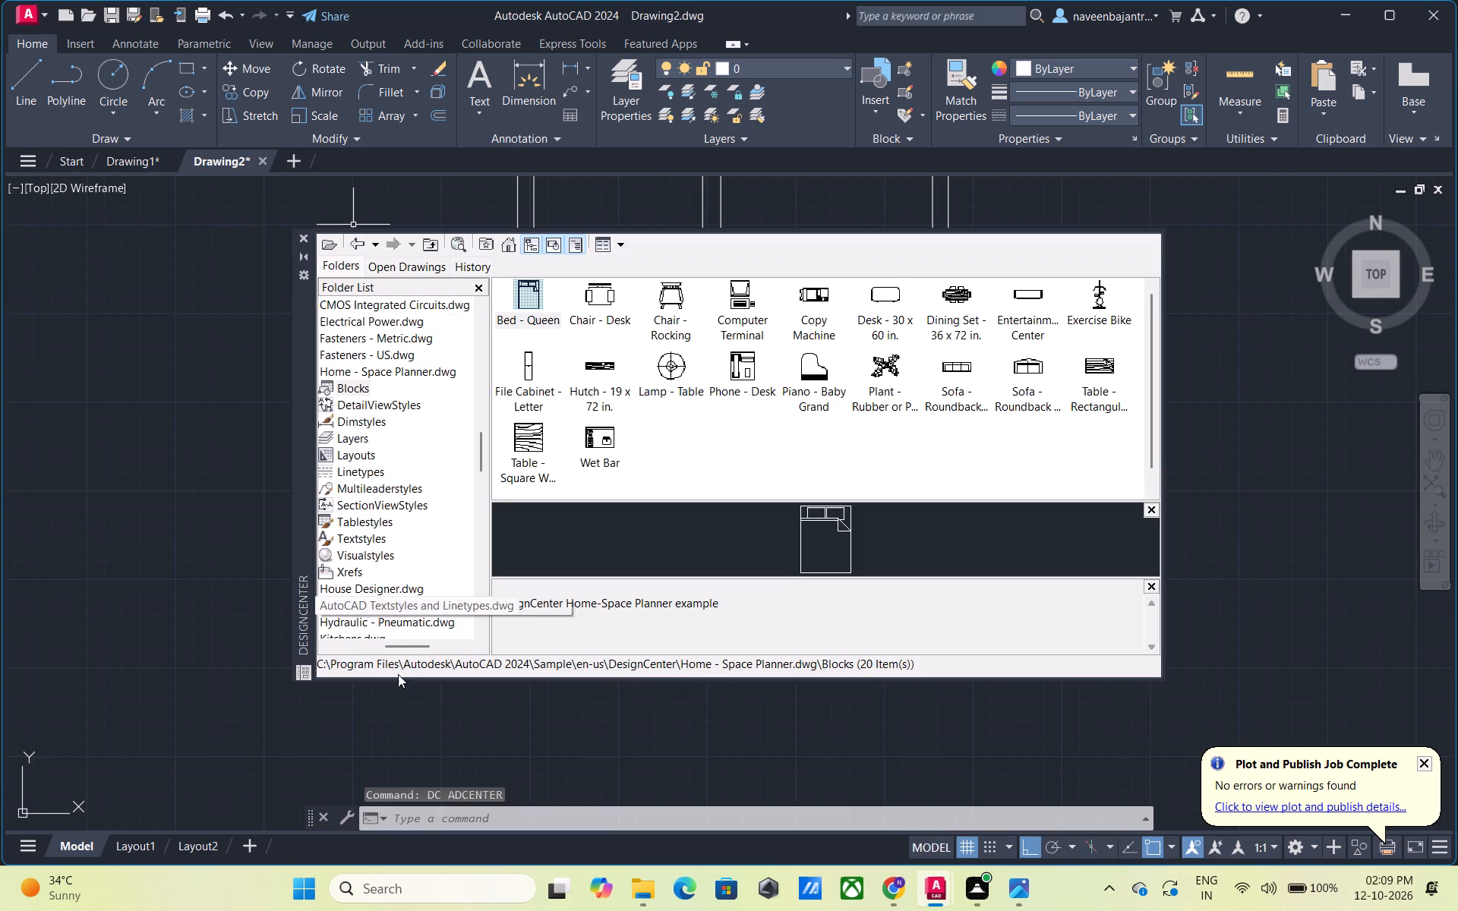
{"action": "scroll", "coordinate": [409, 642], "scroll_direction": "down", "scroll_amount": 20}
{"action": "scroll", "coordinate": [409, 642], "scroll_direction": "down", "scroll_amount": 15}
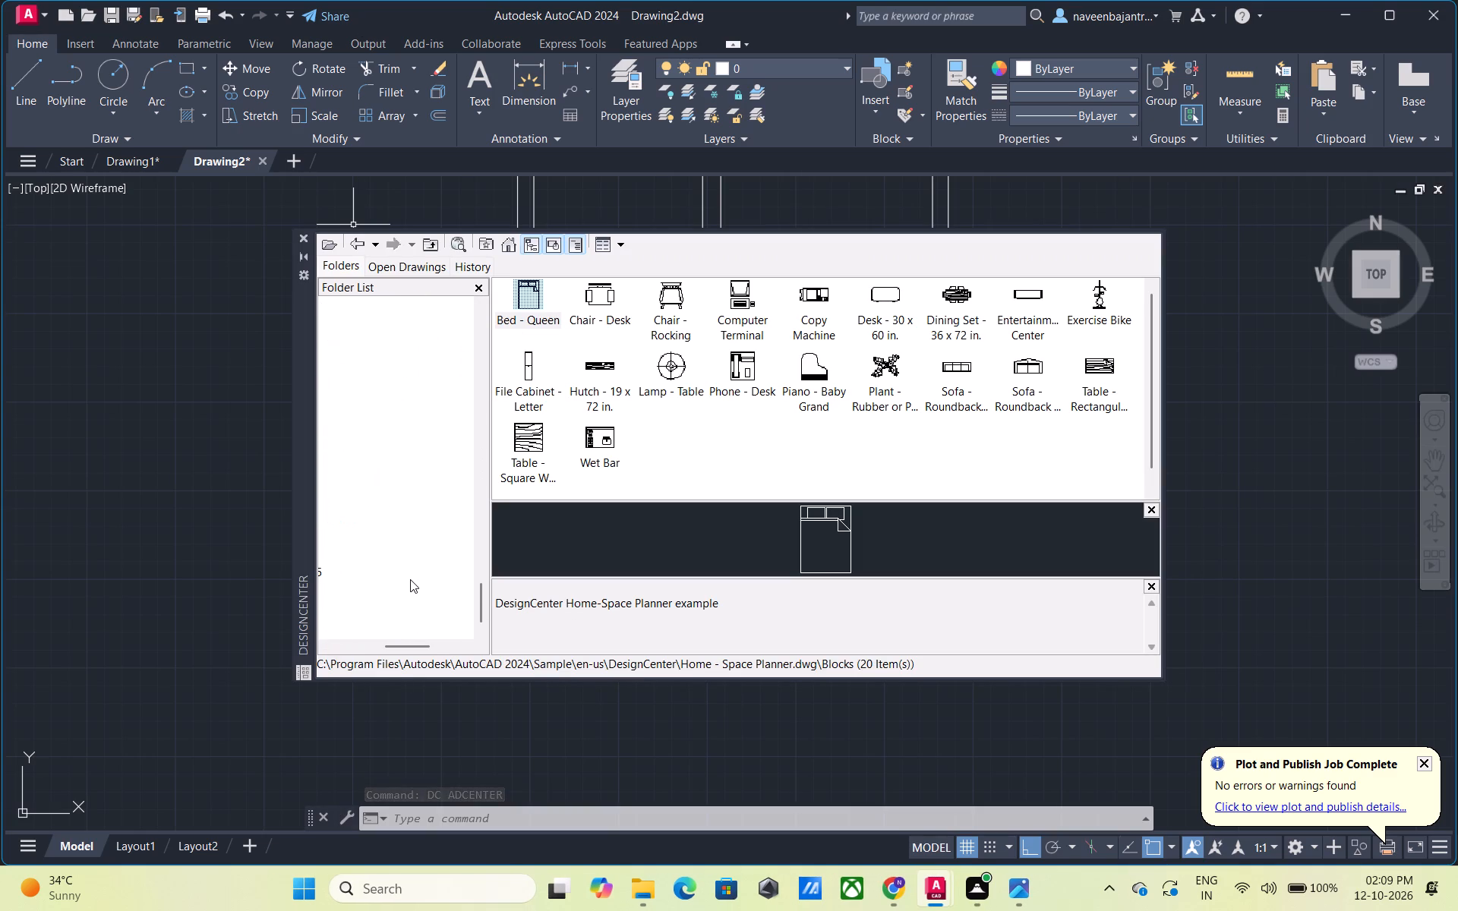
{"action": "scroll", "coordinate": [410, 579], "scroll_direction": "up", "scroll_amount": 1}
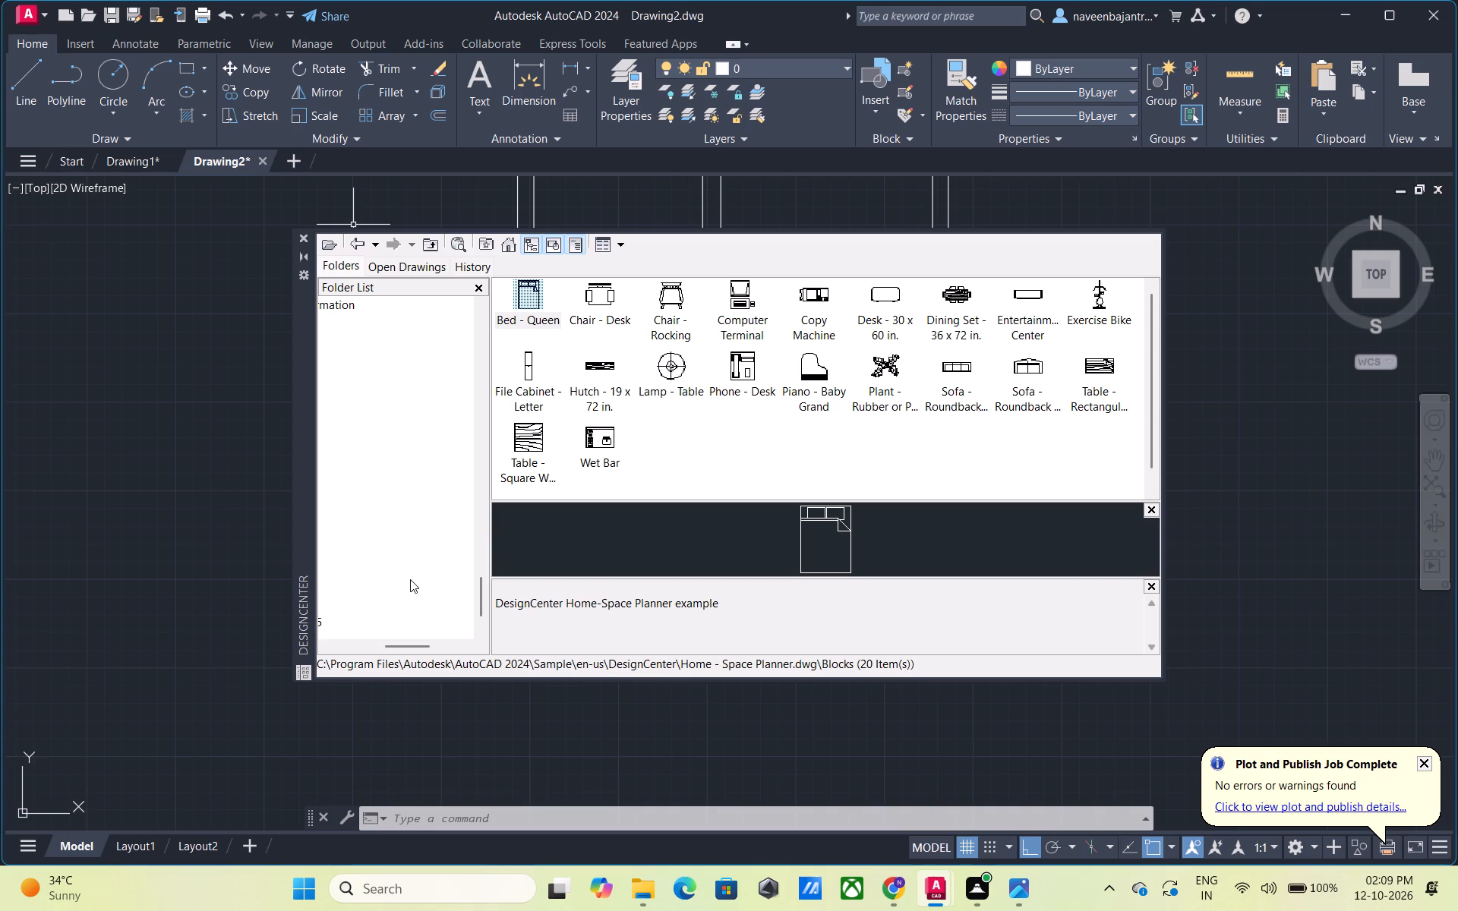
{"action": "scroll", "coordinate": [410, 579], "scroll_direction": "up", "scroll_amount": 2}
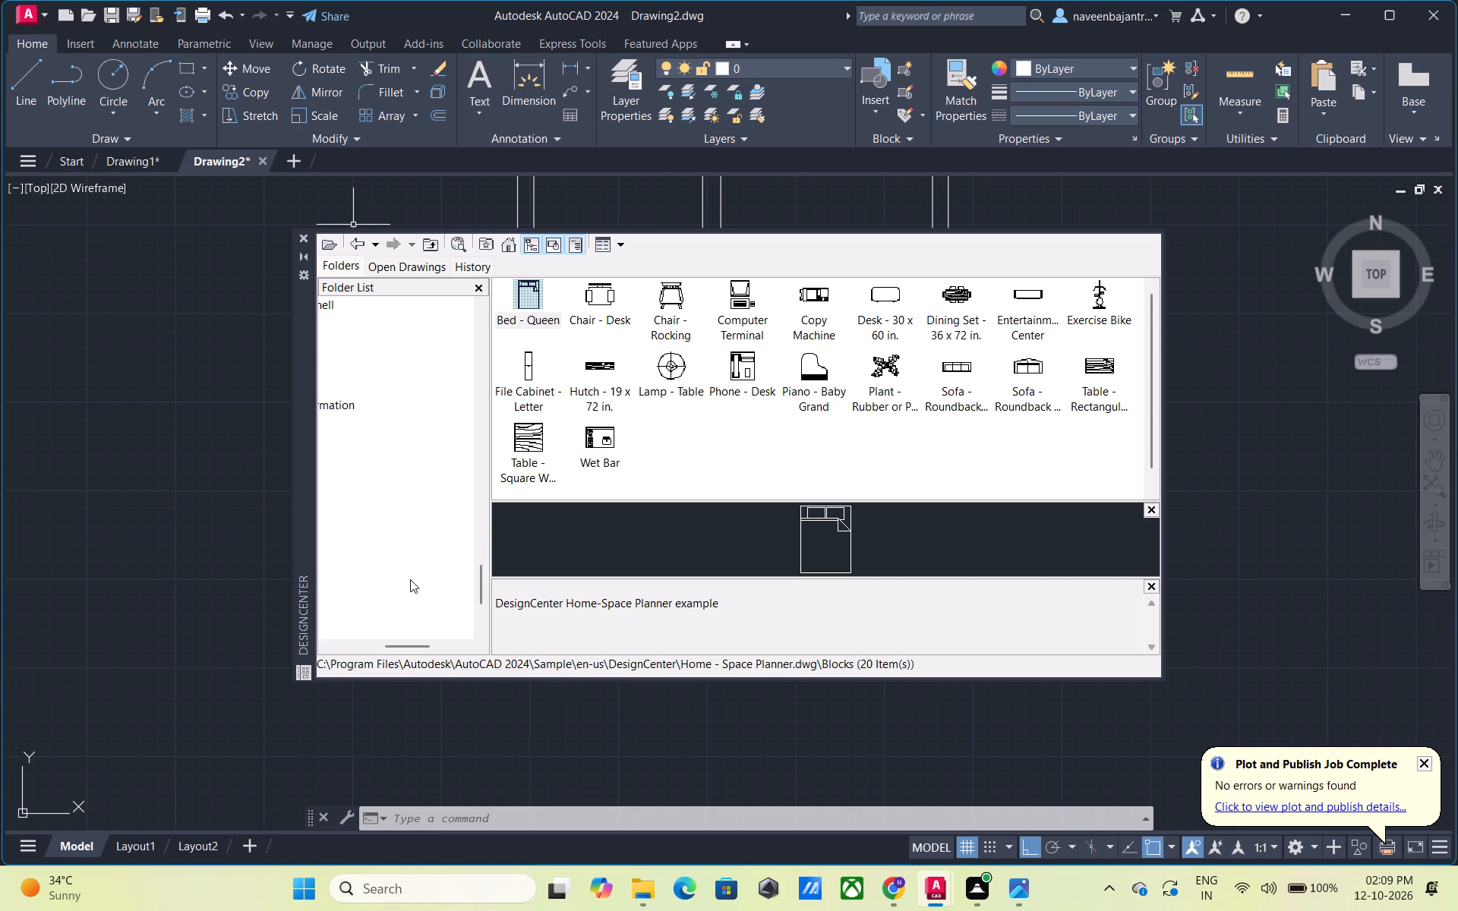
{"action": "scroll", "coordinate": [410, 579], "scroll_direction": "up", "scroll_amount": 2}
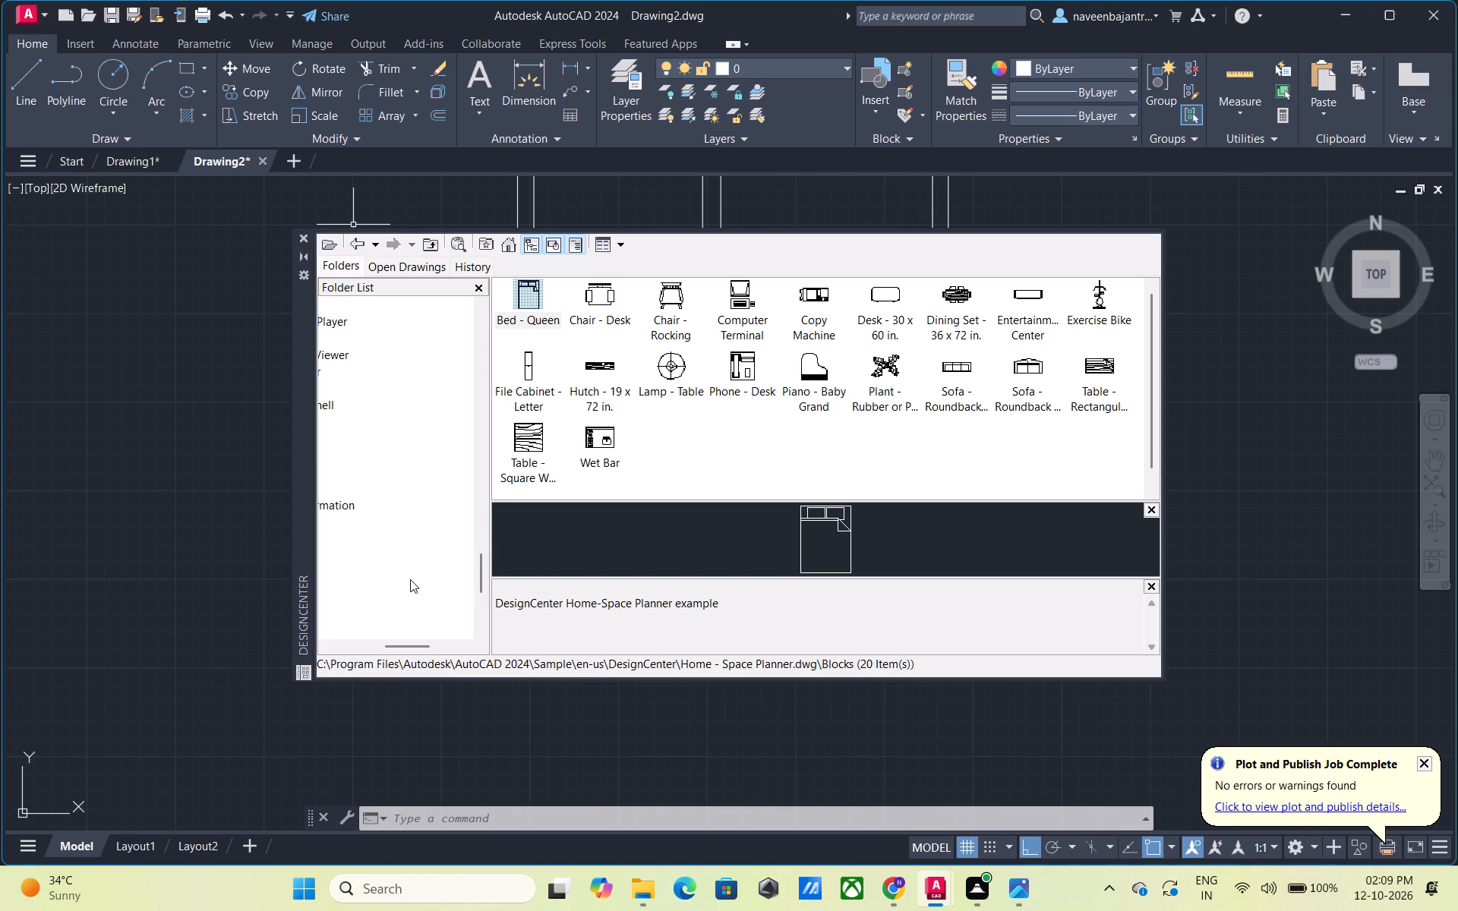
{"action": "scroll", "coordinate": [410, 579], "scroll_direction": "up", "scroll_amount": 1}
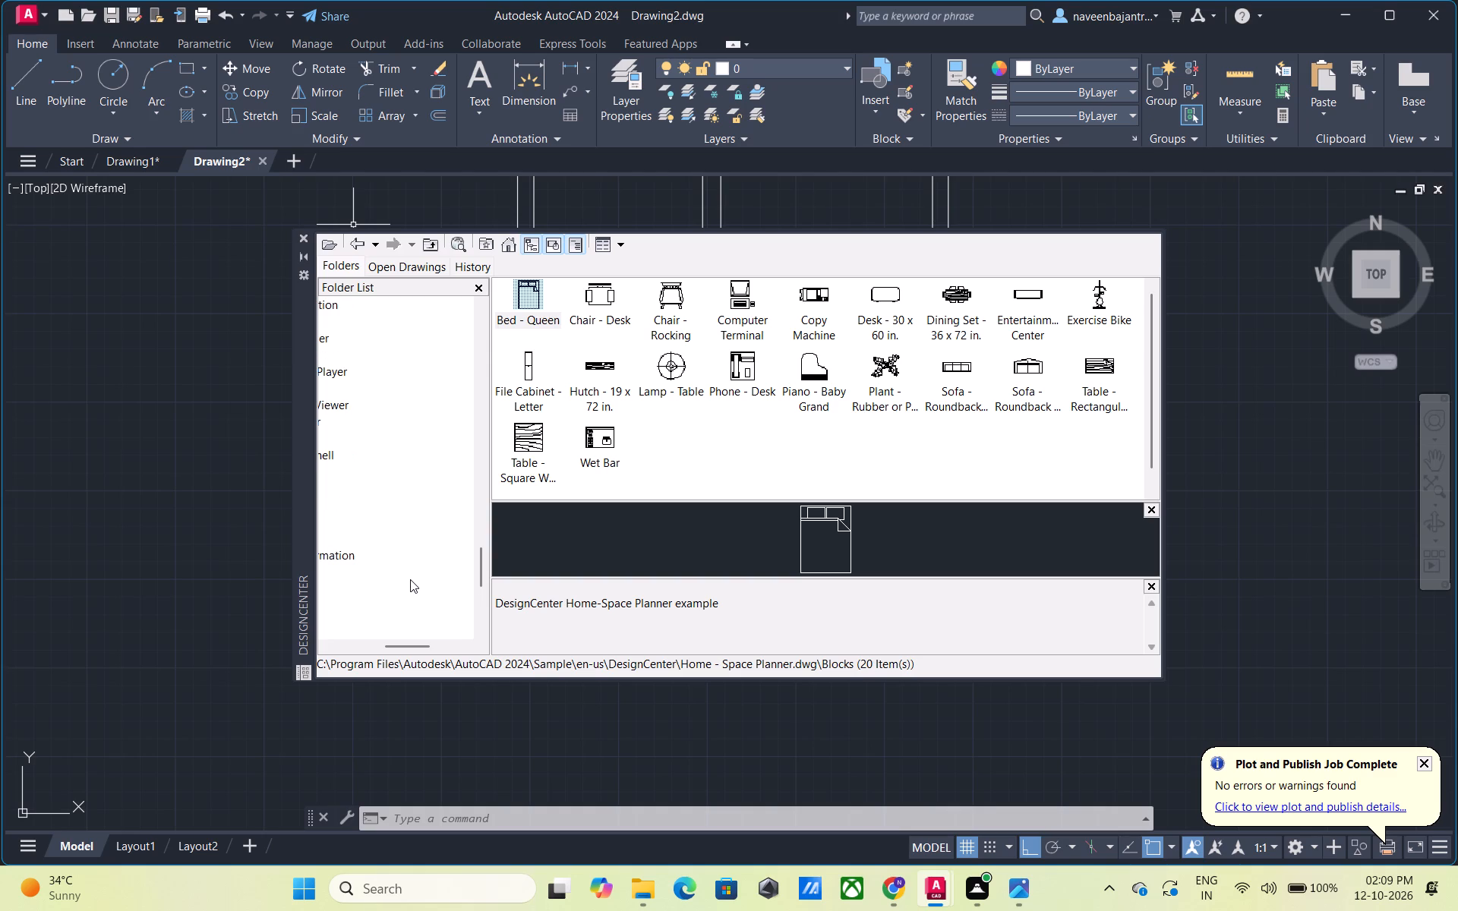
{"action": "scroll", "coordinate": [410, 579], "scroll_direction": "up", "scroll_amount": 1}
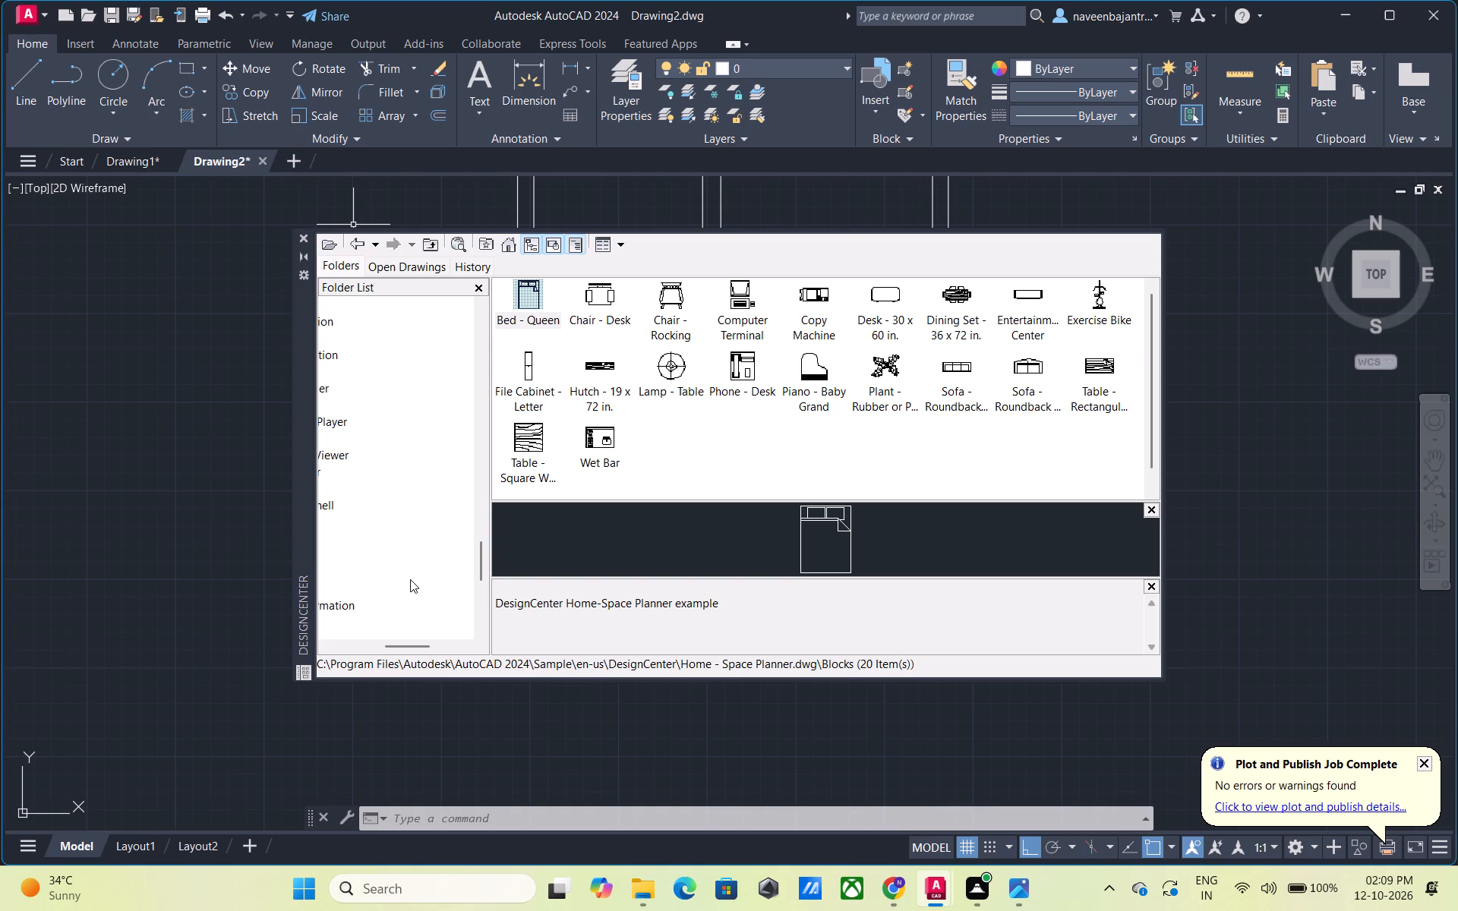
{"action": "scroll", "coordinate": [410, 579], "scroll_direction": "up", "scroll_amount": 1}
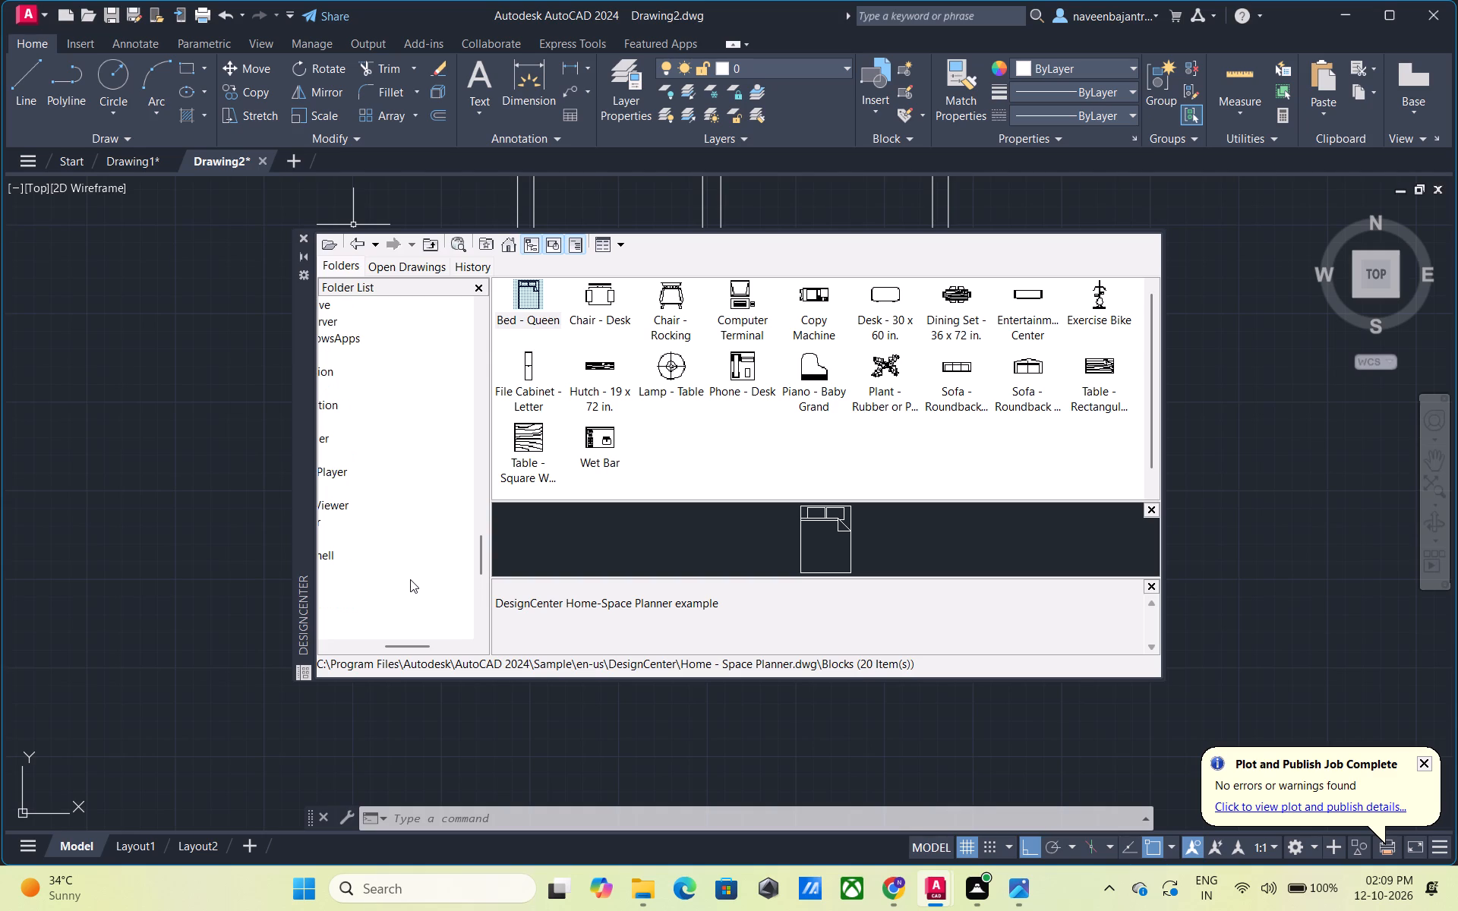
{"action": "scroll", "coordinate": [410, 579], "scroll_direction": "up", "scroll_amount": 2}
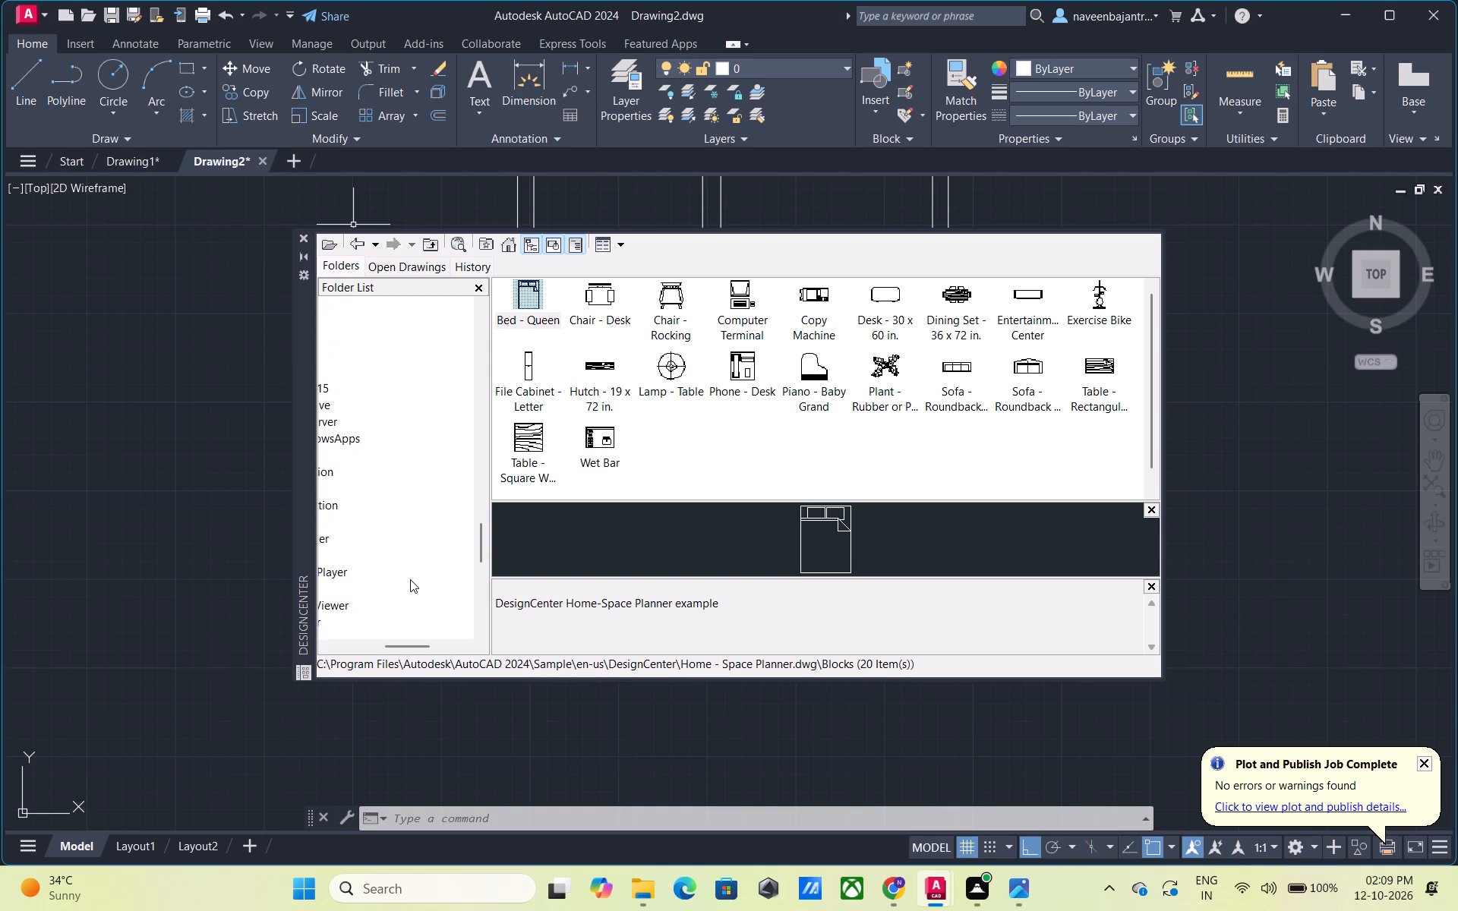
{"action": "scroll", "coordinate": [410, 579], "scroll_direction": "up", "scroll_amount": 1}
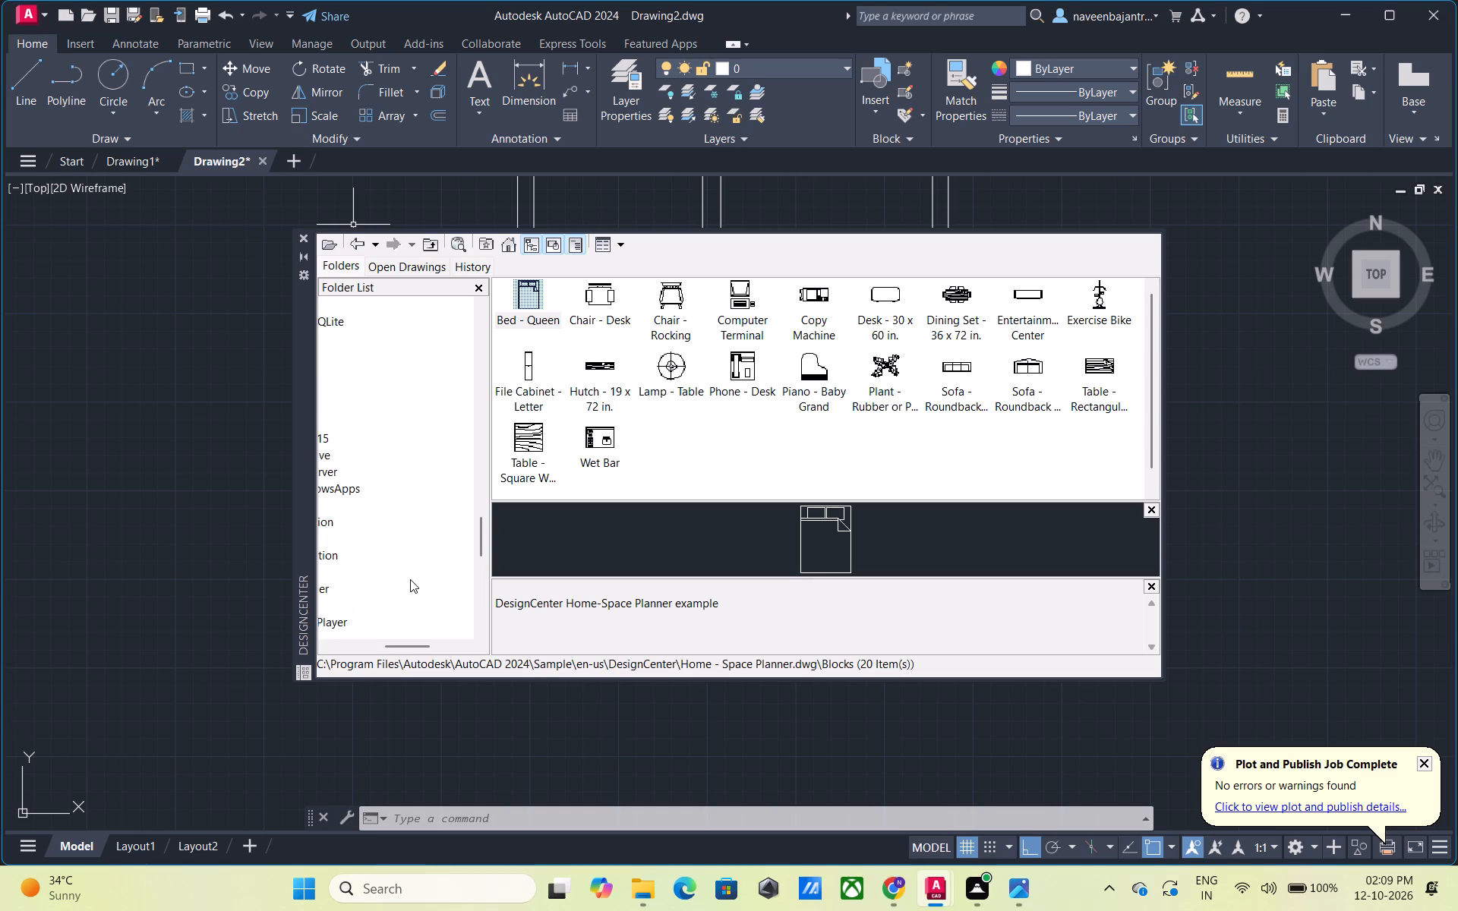
{"action": "scroll", "coordinate": [410, 579], "scroll_direction": "up", "scroll_amount": 1}
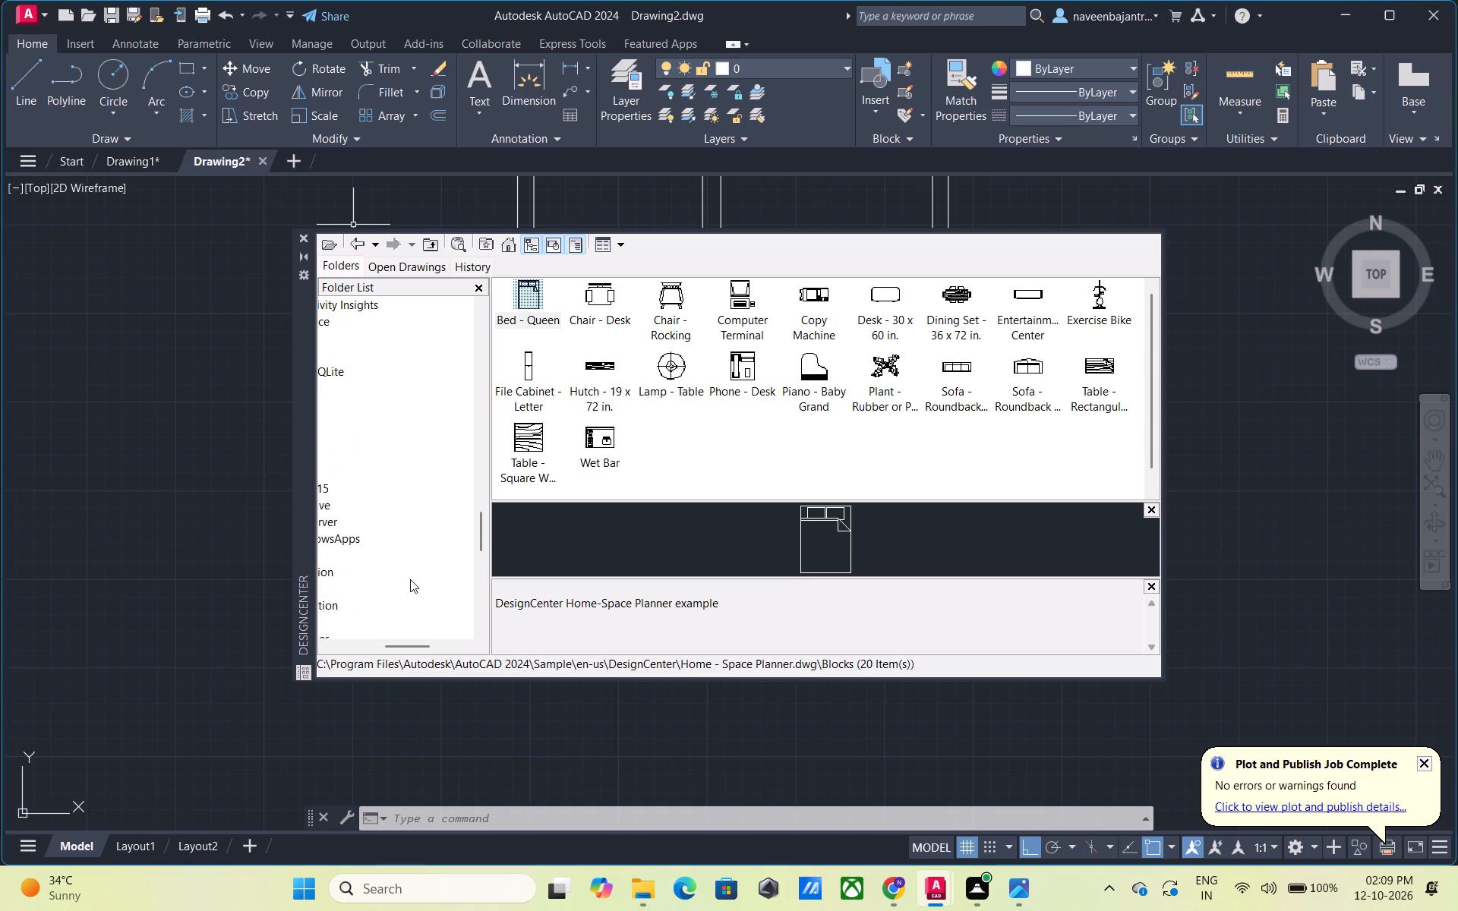
{"action": "scroll", "coordinate": [410, 579], "scroll_direction": "up", "scroll_amount": 1}
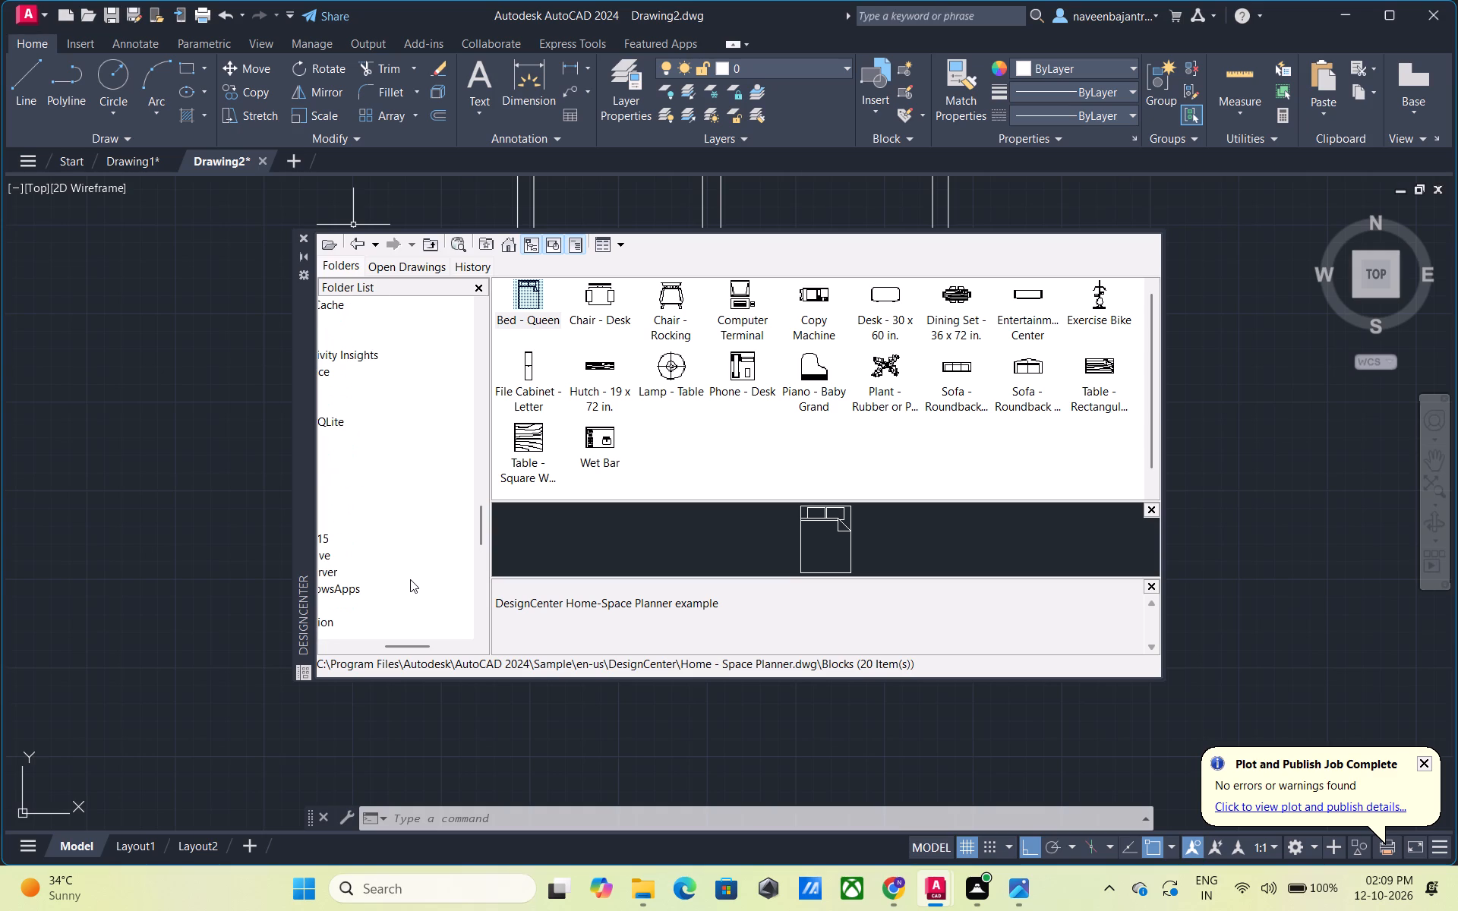
{"action": "scroll", "coordinate": [410, 579], "scroll_direction": "up", "scroll_amount": 1}
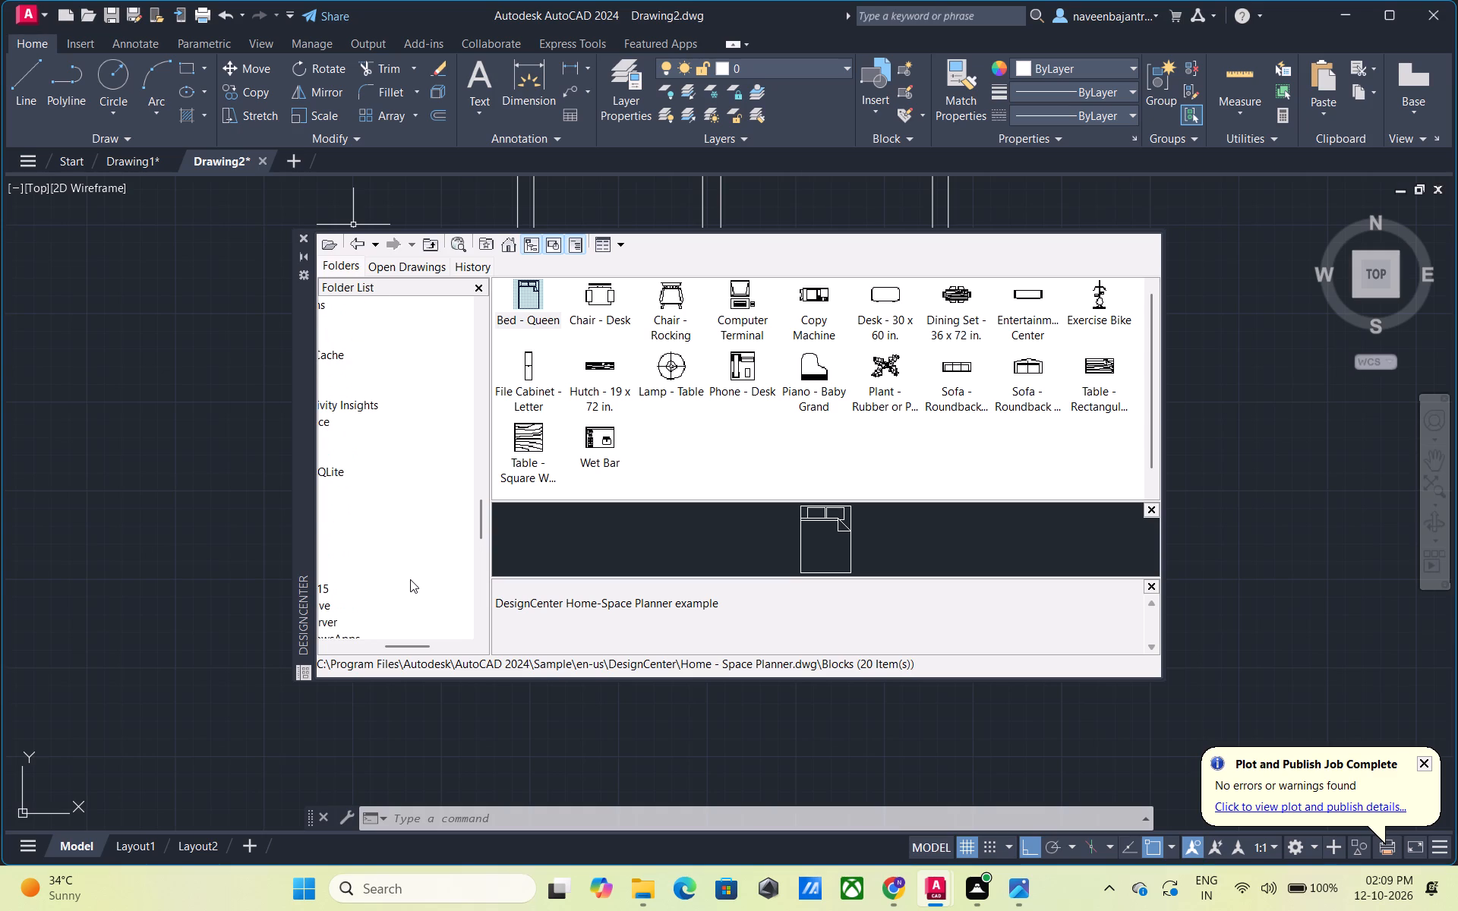
{"action": "scroll", "coordinate": [410, 579], "scroll_direction": "up", "scroll_amount": 1}
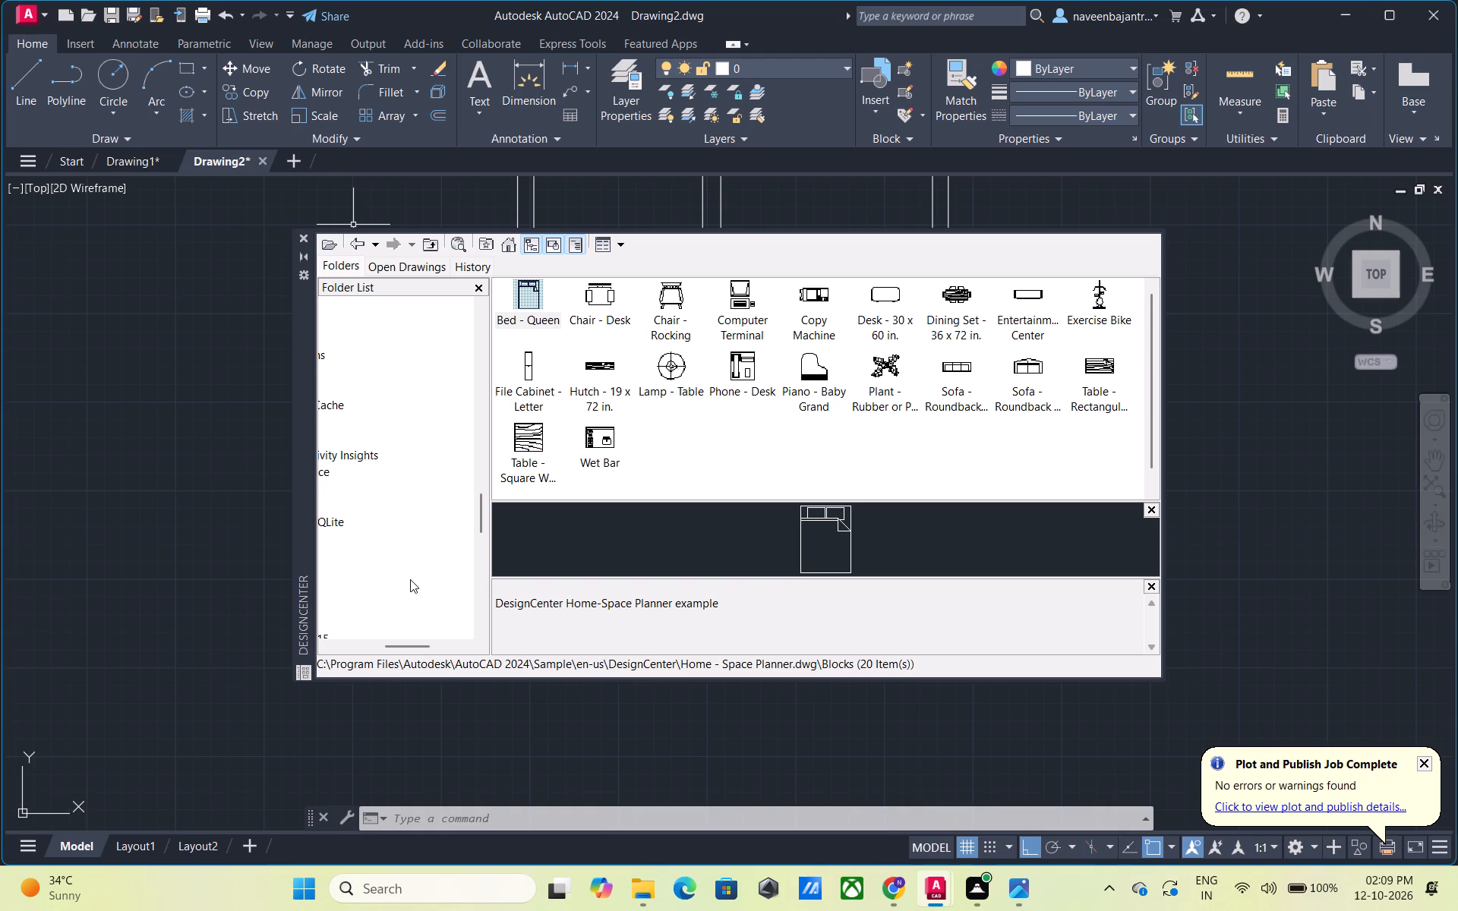
{"action": "scroll", "coordinate": [410, 579], "scroll_direction": "up", "scroll_amount": 1}
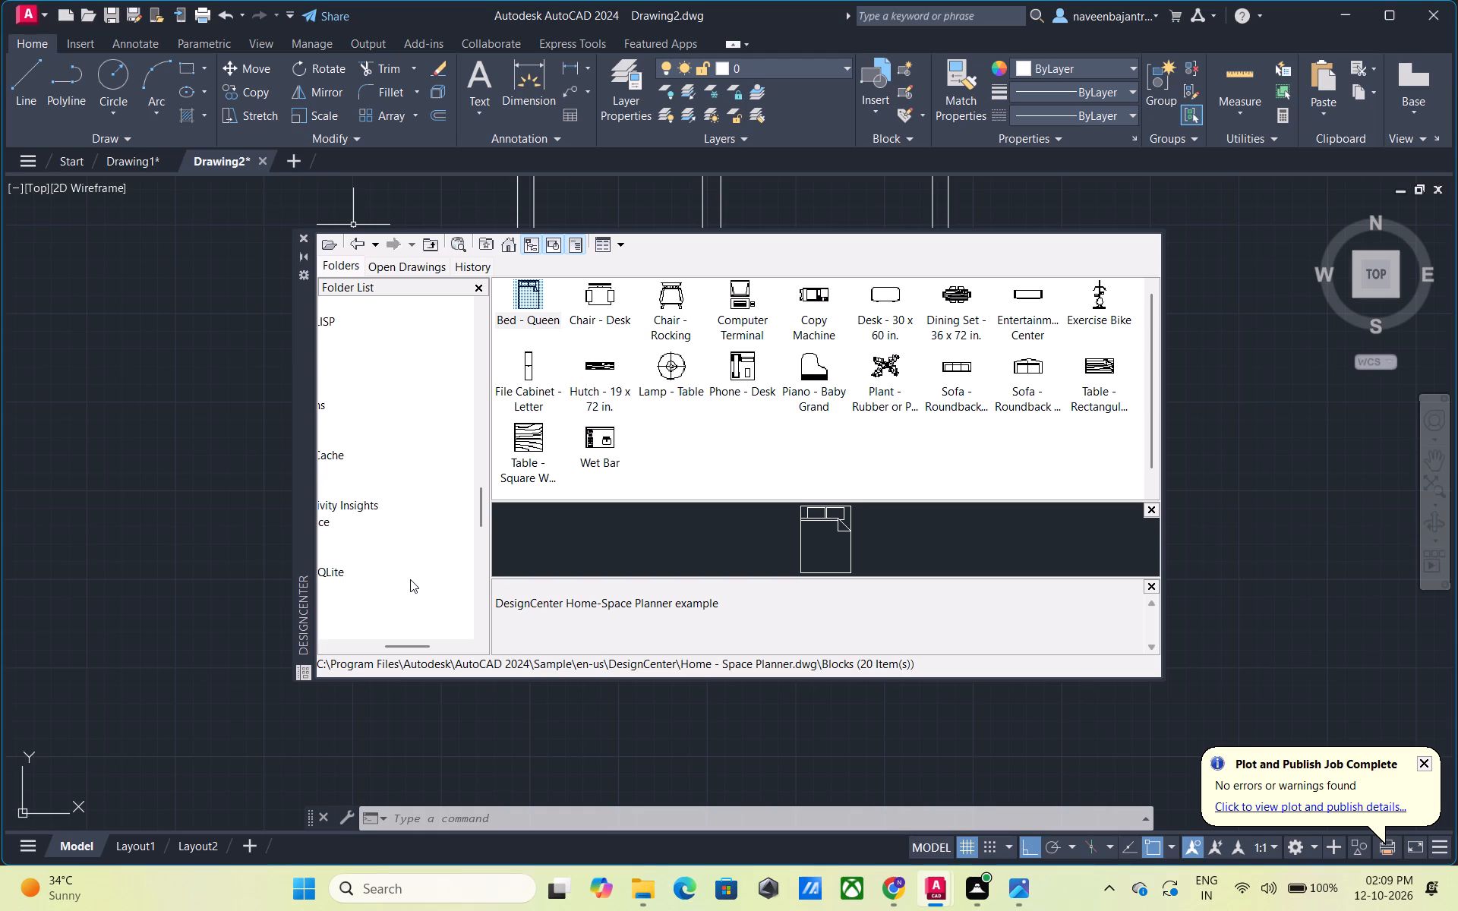
{"action": "scroll", "coordinate": [410, 579], "scroll_direction": "up", "scroll_amount": 1}
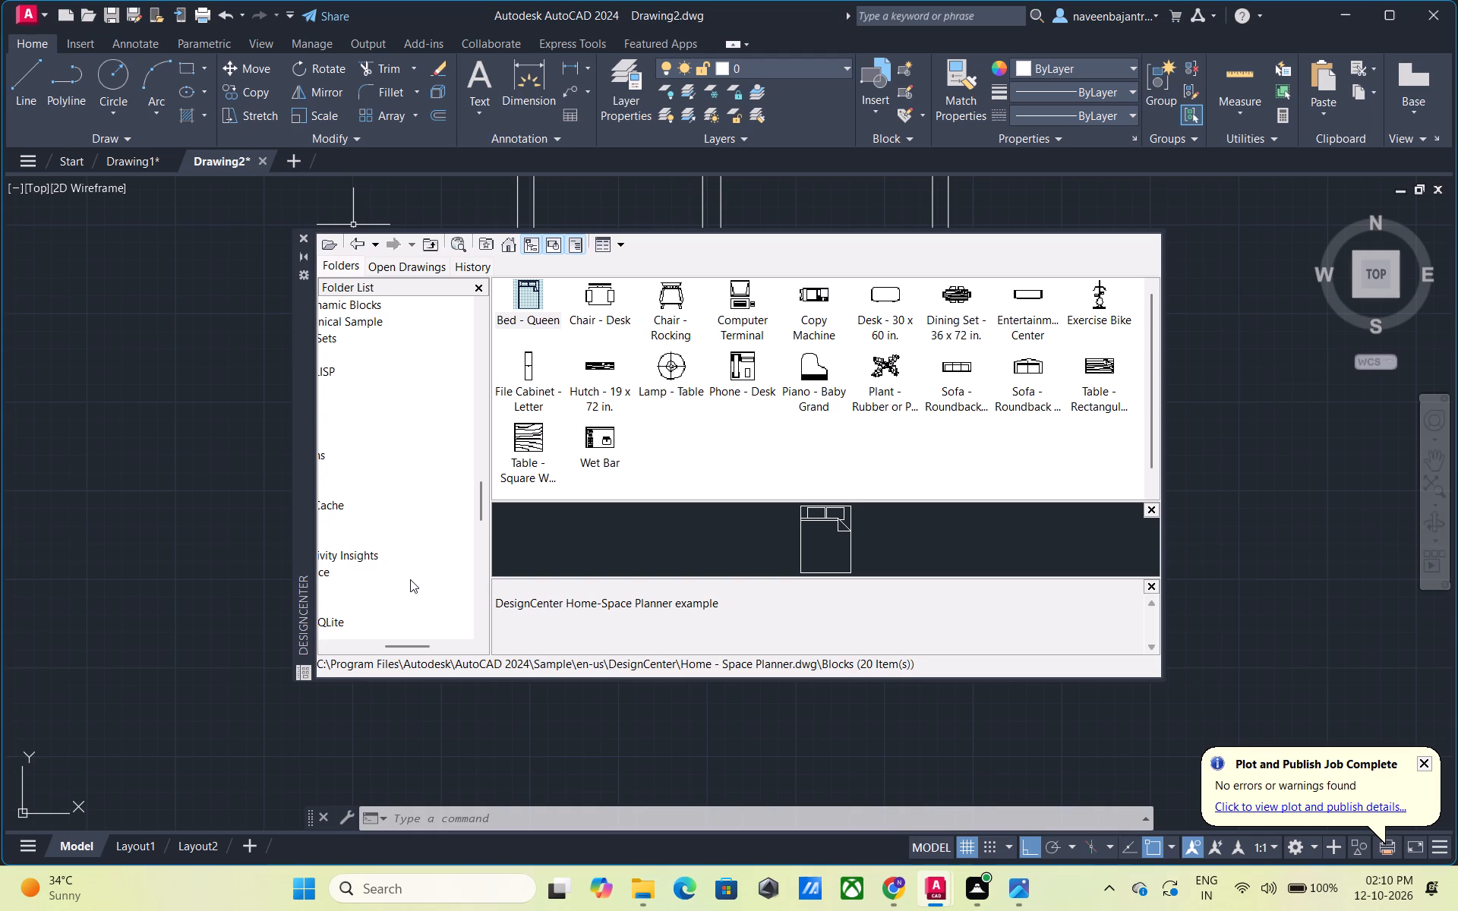
{"action": "scroll", "coordinate": [410, 579], "scroll_direction": "up", "scroll_amount": 1}
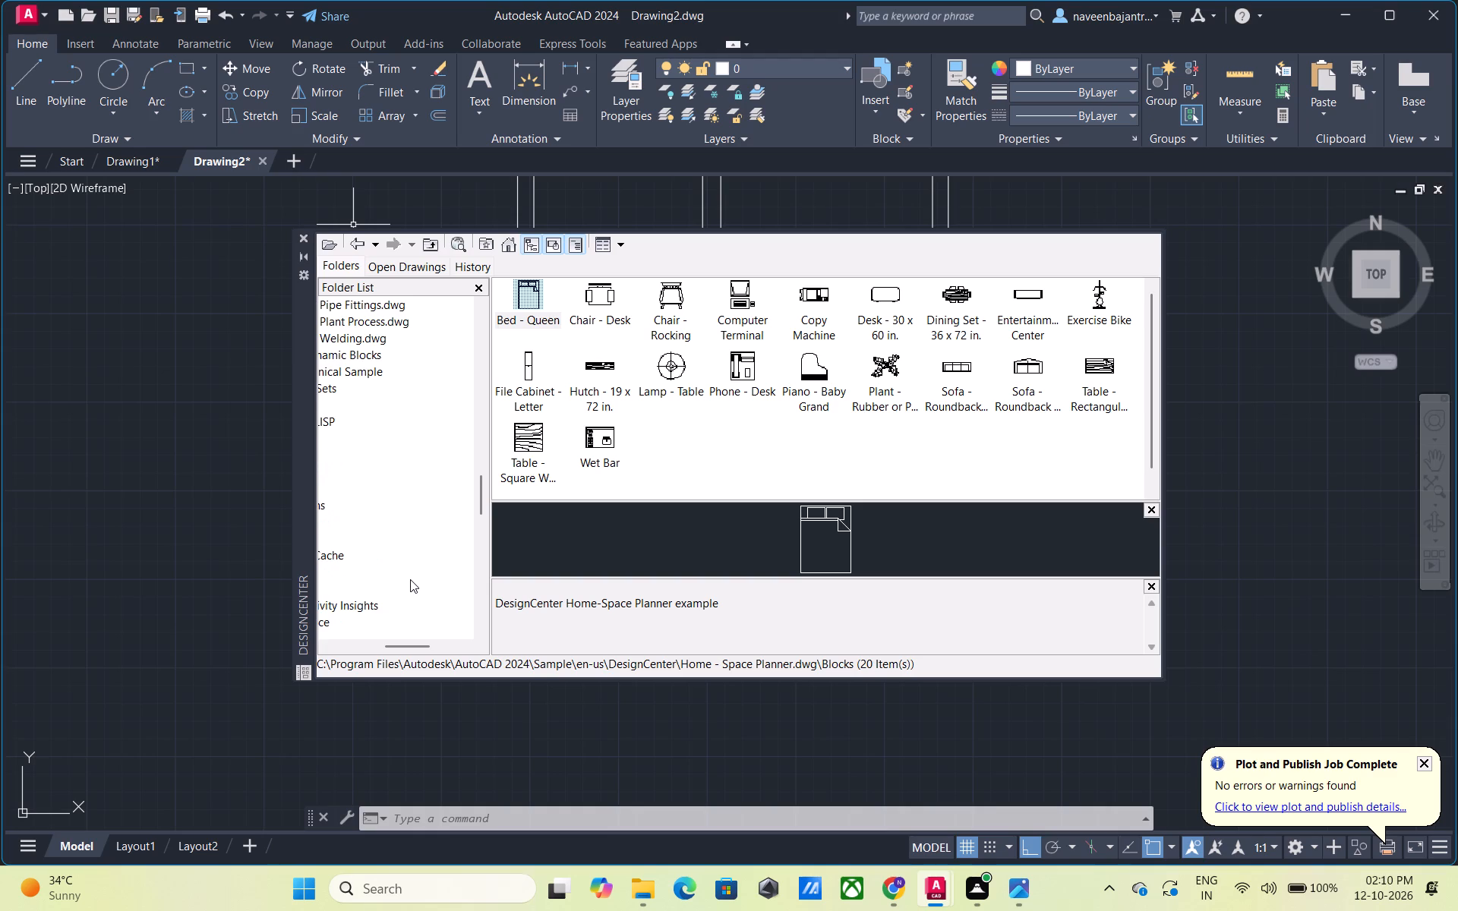
{"action": "scroll", "coordinate": [410, 579], "scroll_direction": "up", "scroll_amount": 1}
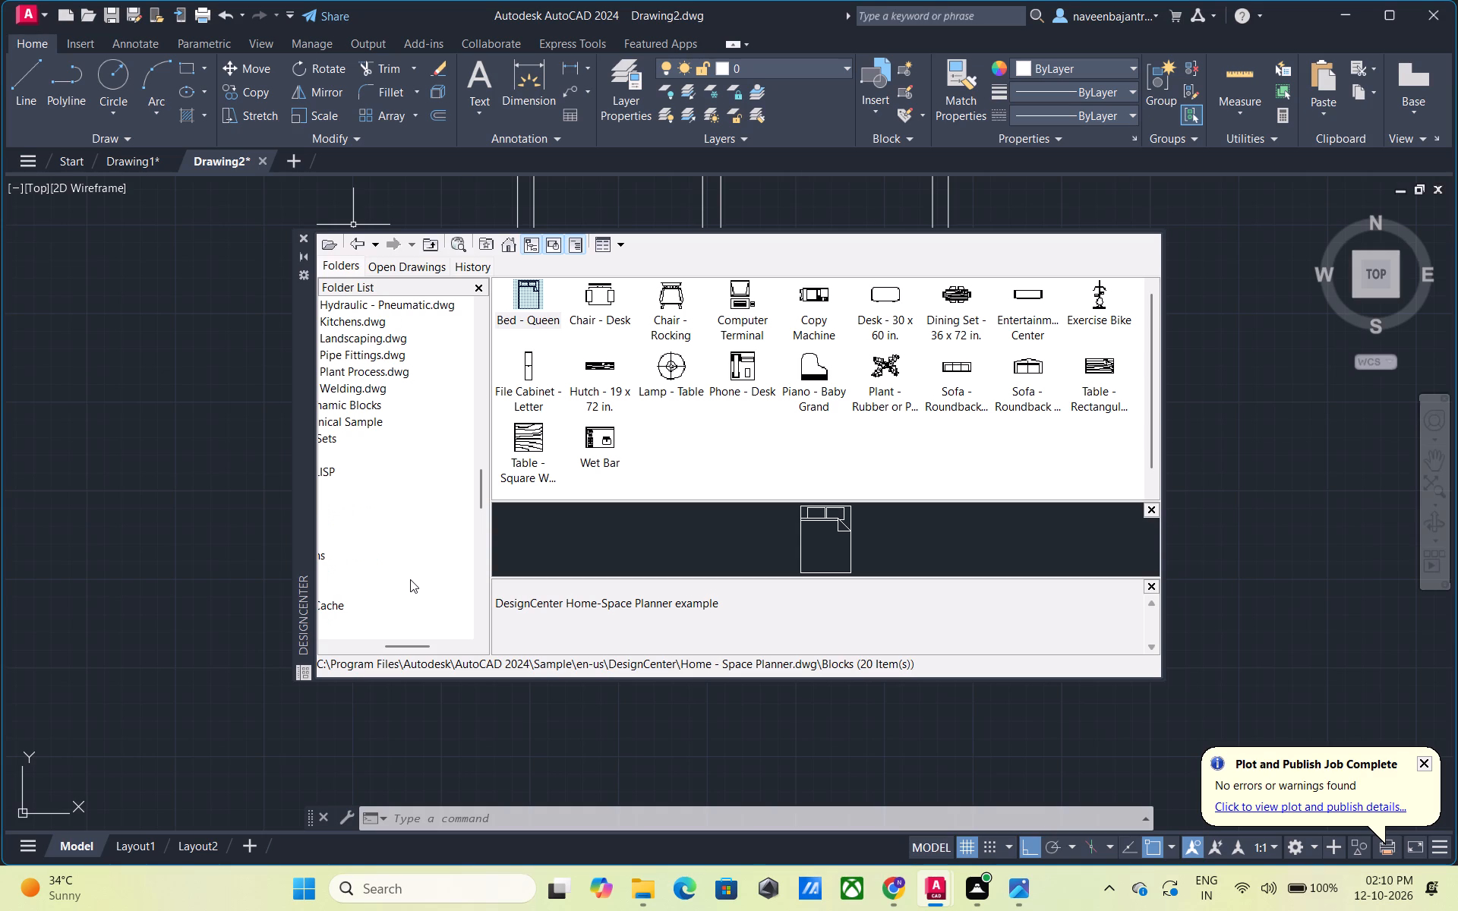
{"action": "scroll", "coordinate": [410, 579], "scroll_direction": "up", "scroll_amount": 1}
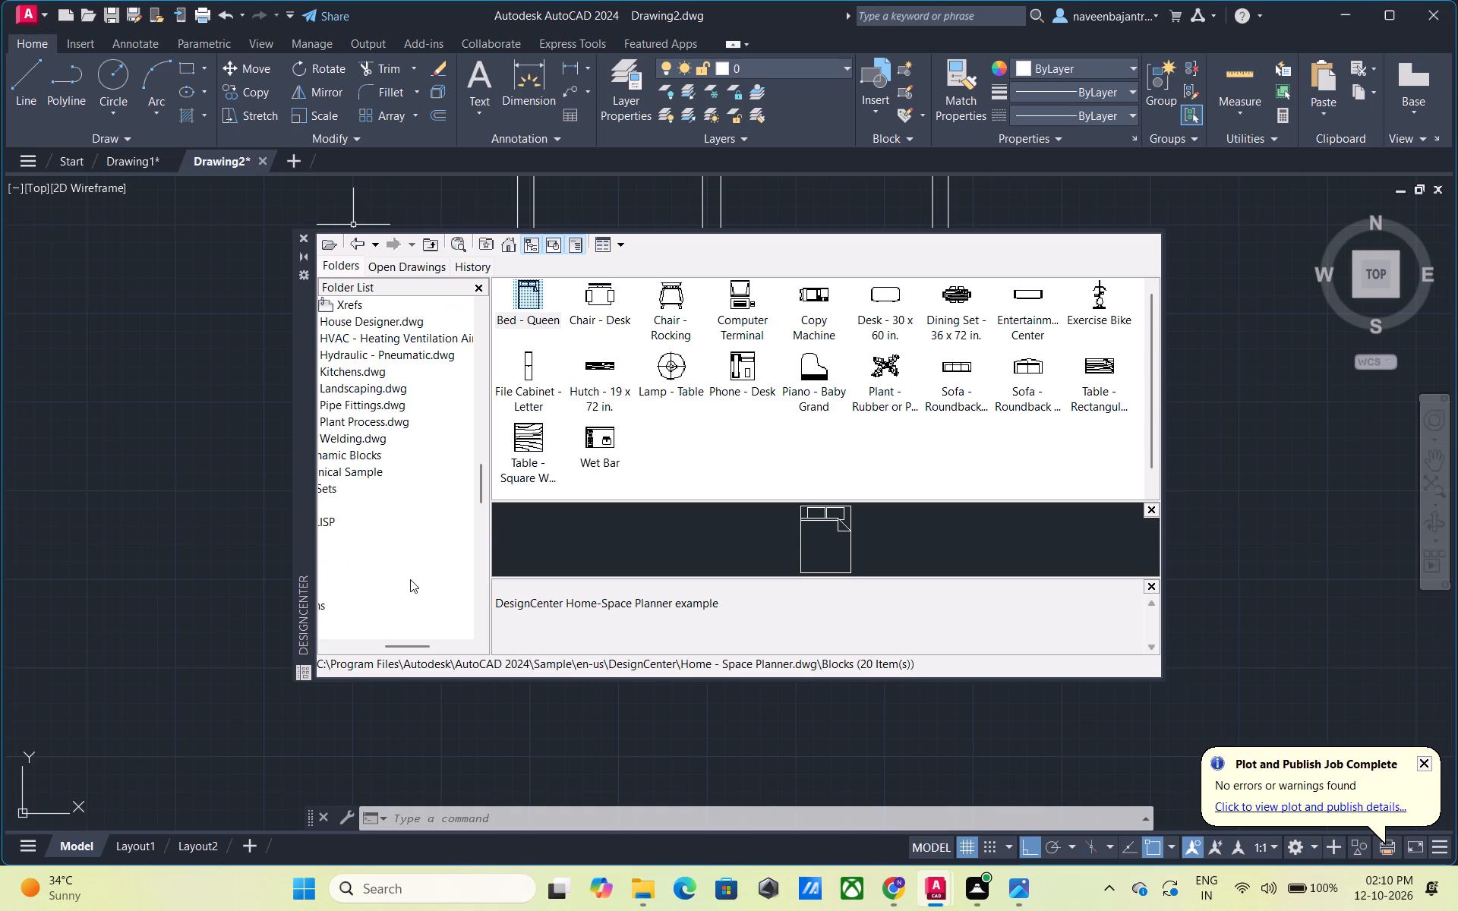
Look back up through DesignCenter's folder tree, from the Home - Space Planner.dwg contents and other sample drawings to the C: drive's top-level folders.
{"action": "scroll", "coordinate": [410, 579], "scroll_direction": "up", "scroll_amount": 1}
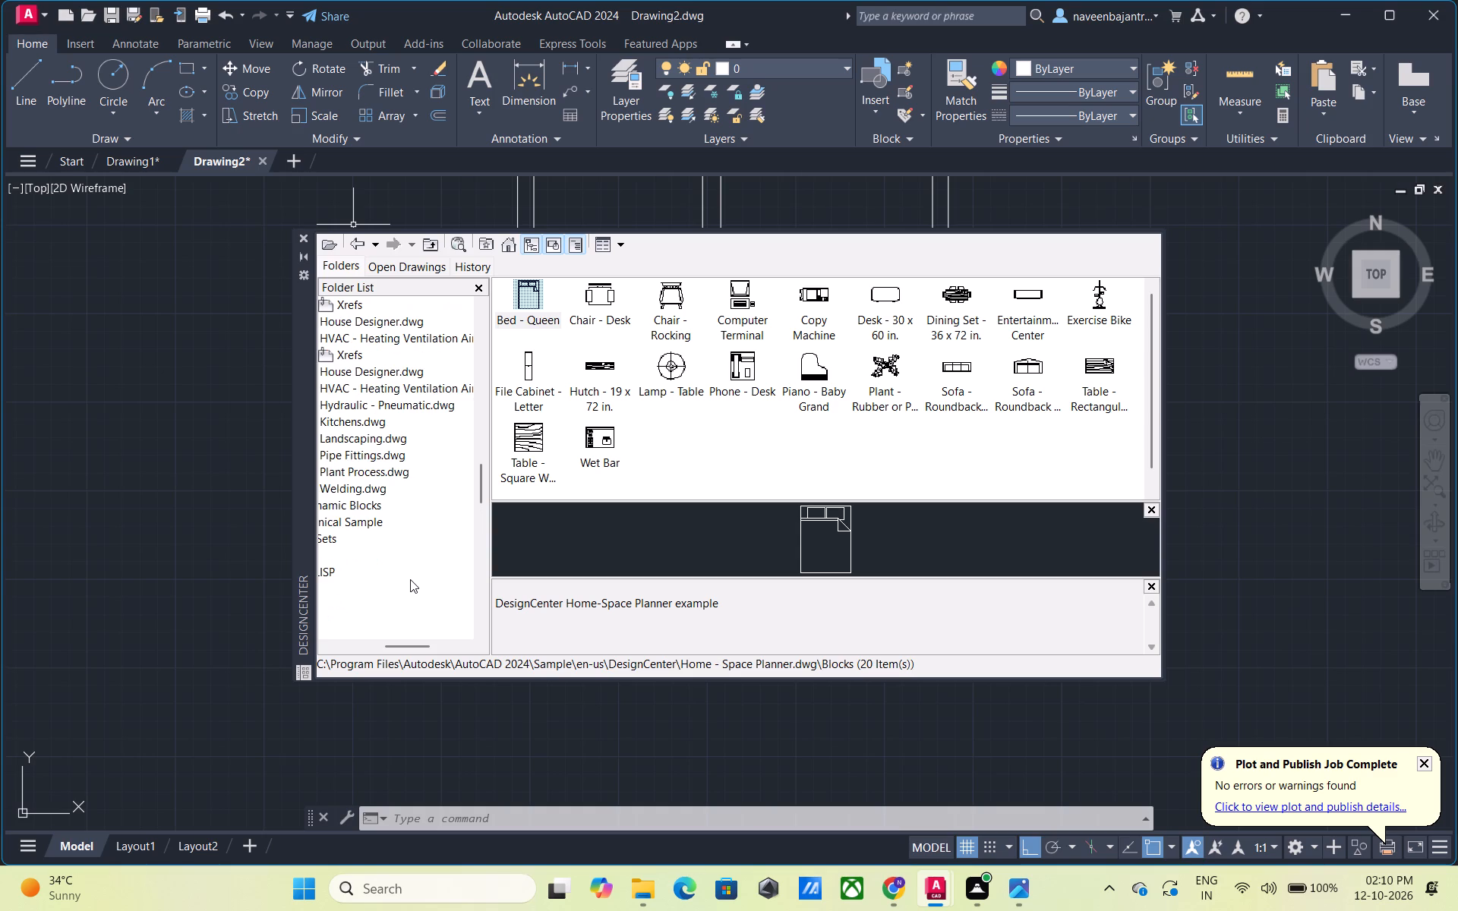
{"action": "scroll", "coordinate": [410, 579], "scroll_direction": "up", "scroll_amount": 1}
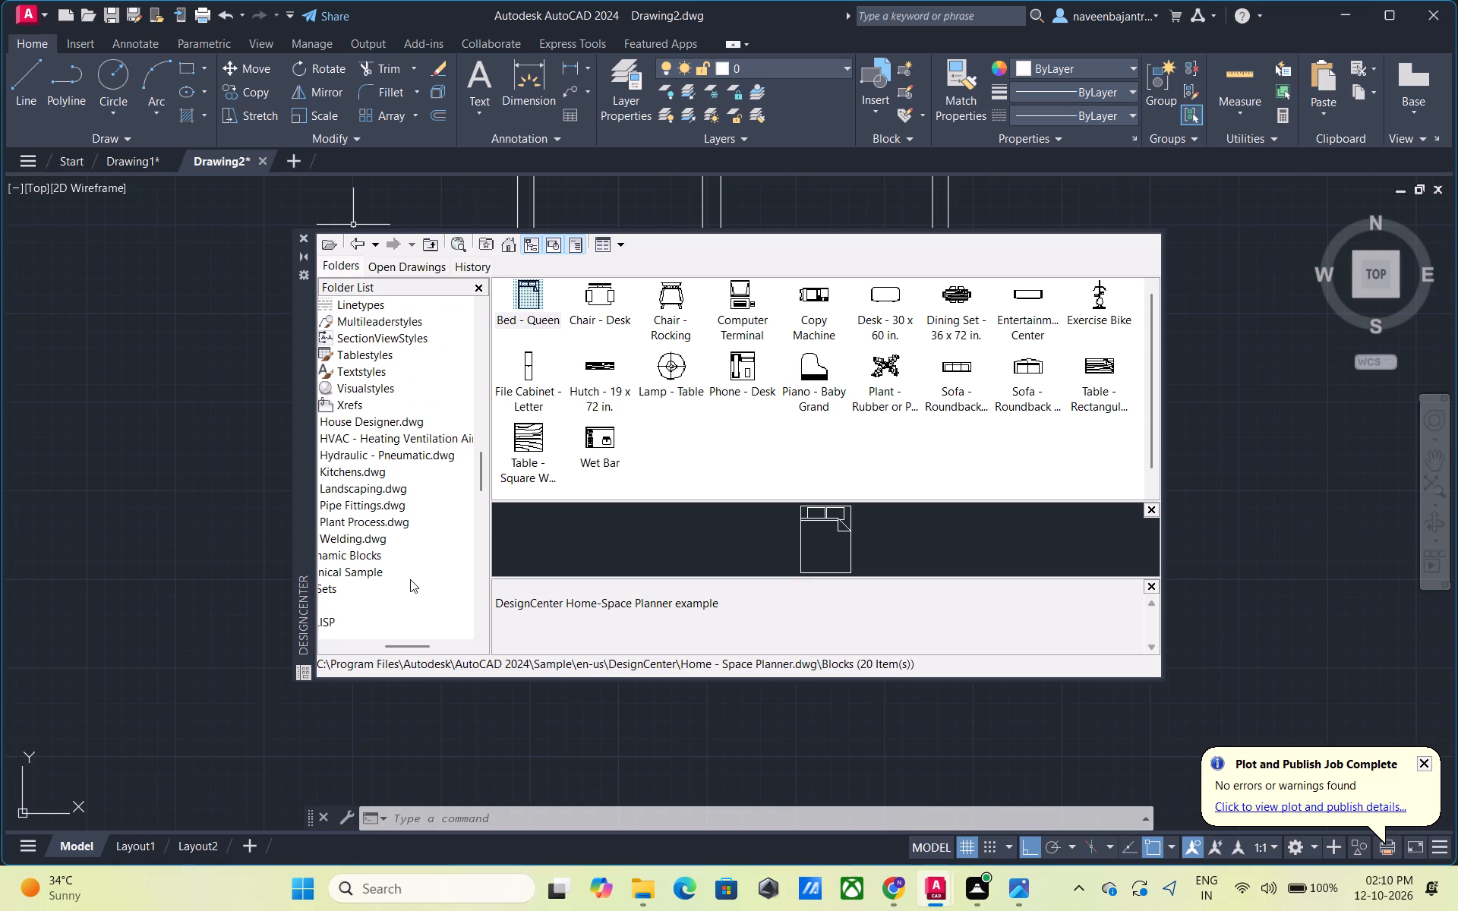
{"action": "scroll", "coordinate": [410, 579], "scroll_direction": "up", "scroll_amount": 1}
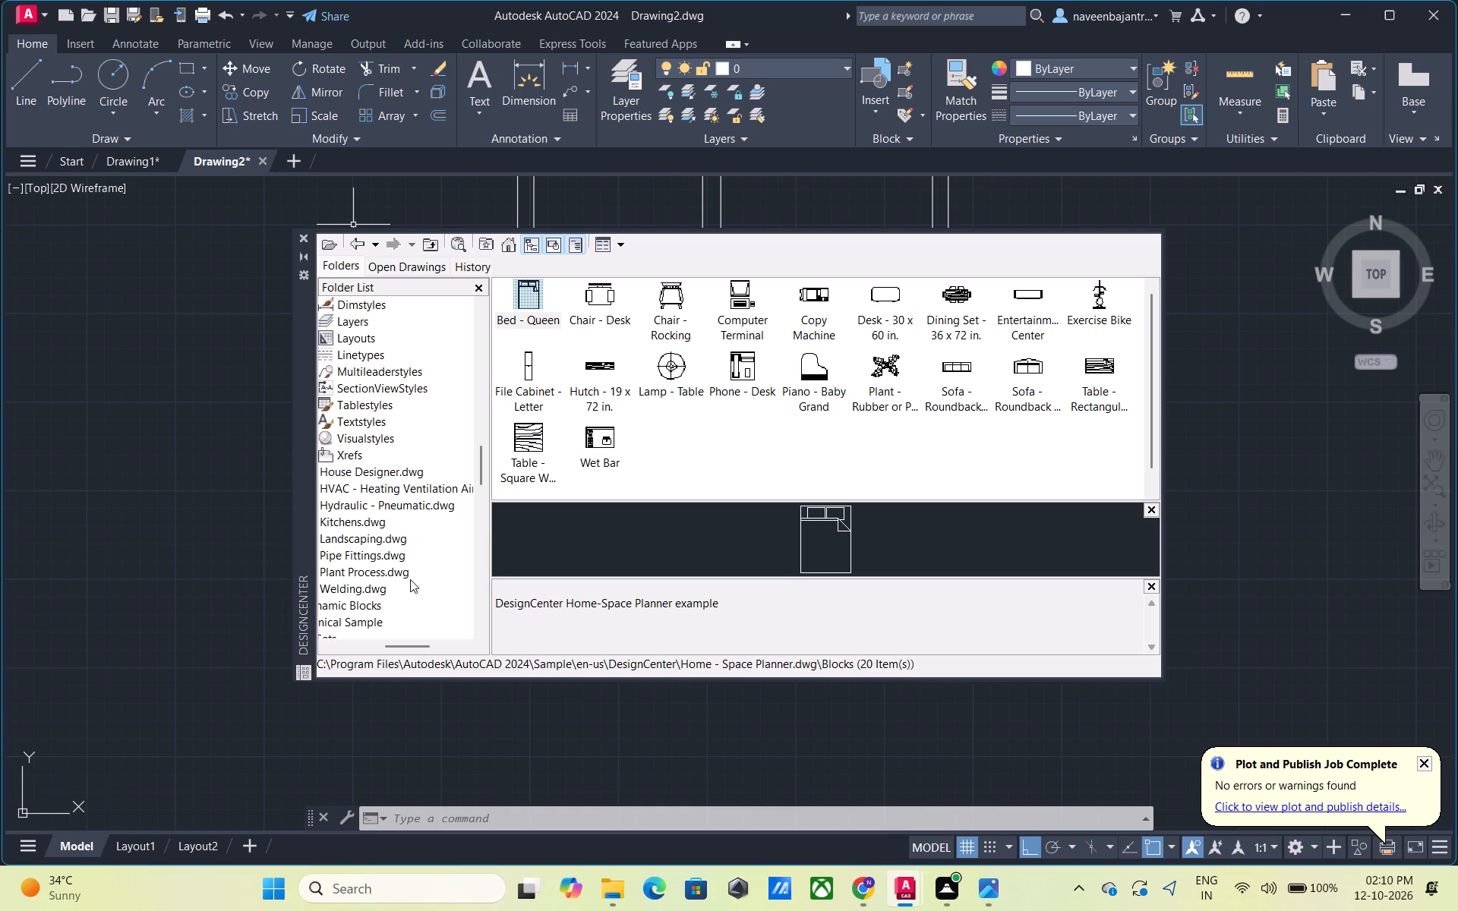
{"action": "scroll", "coordinate": [410, 579], "scroll_direction": "up", "scroll_amount": 1}
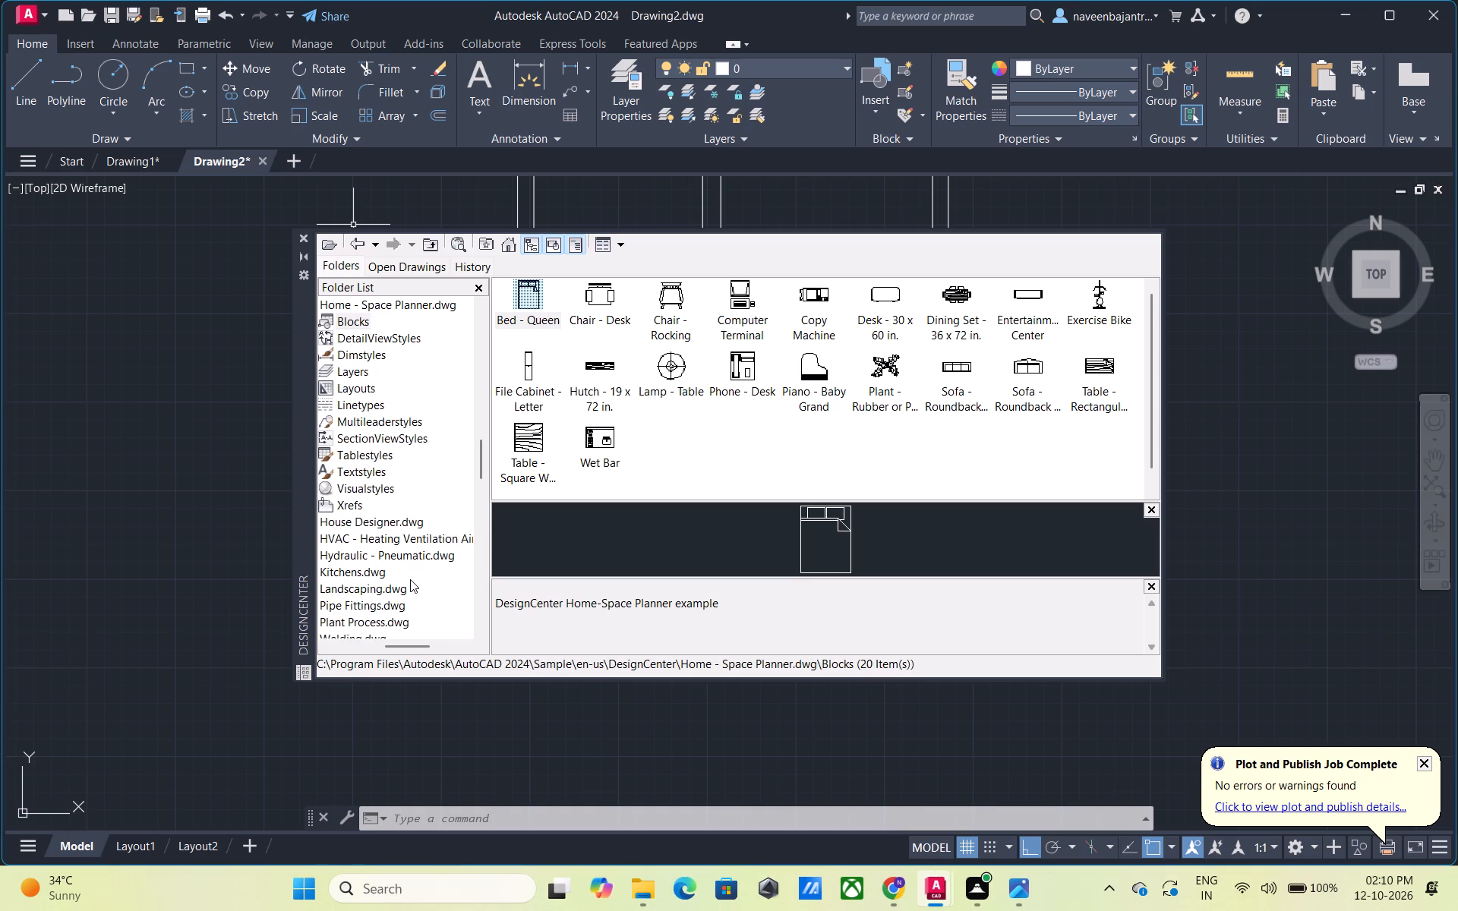
{"action": "scroll", "coordinate": [410, 579], "scroll_direction": "up", "scroll_amount": 1}
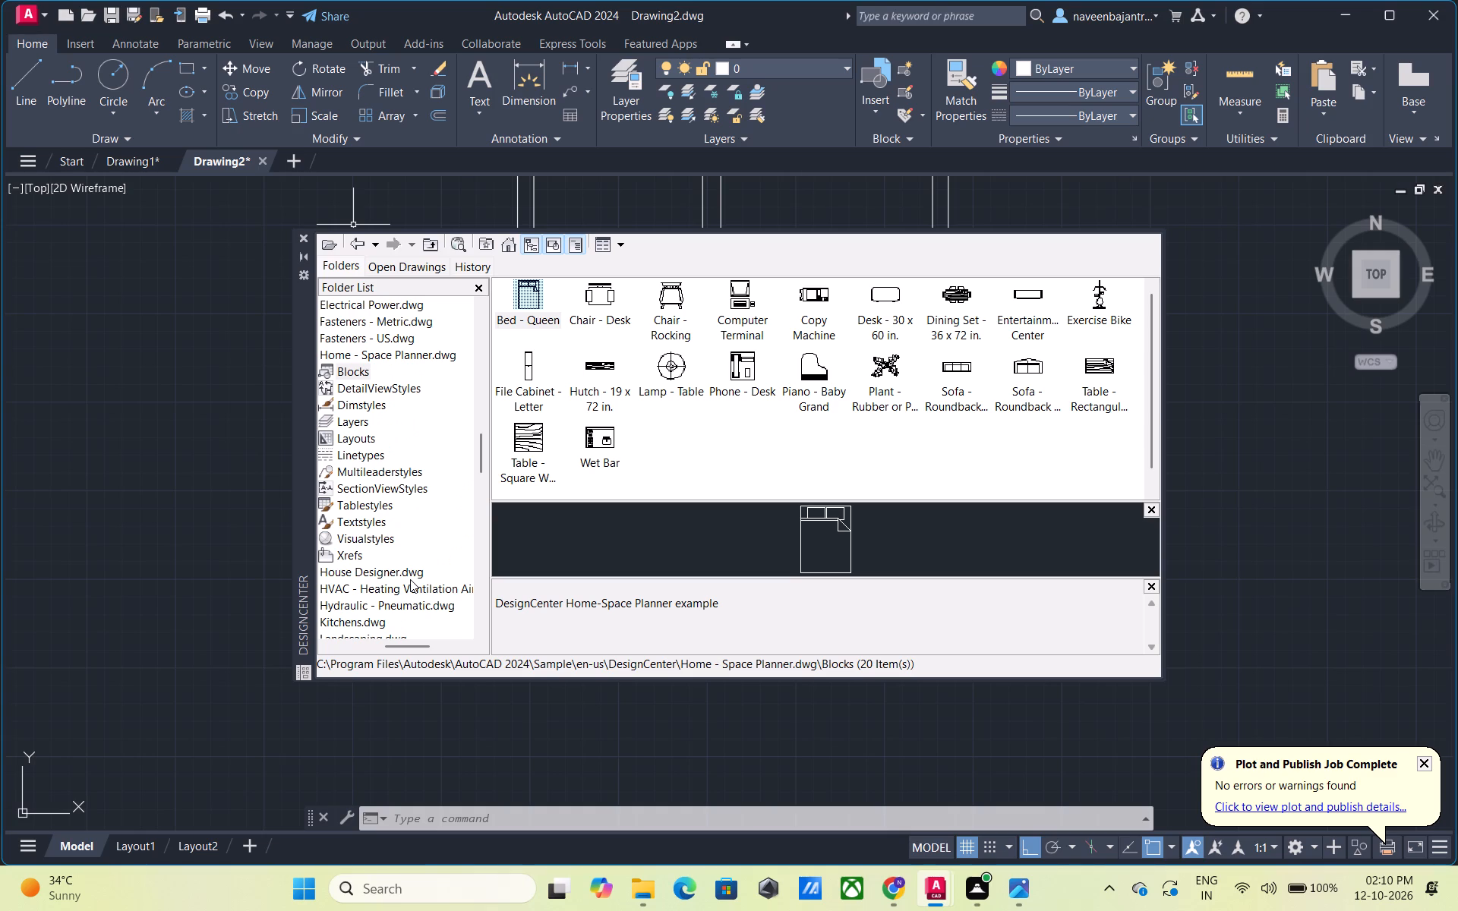
{"action": "scroll", "coordinate": [410, 579], "scroll_direction": "up", "scroll_amount": 1}
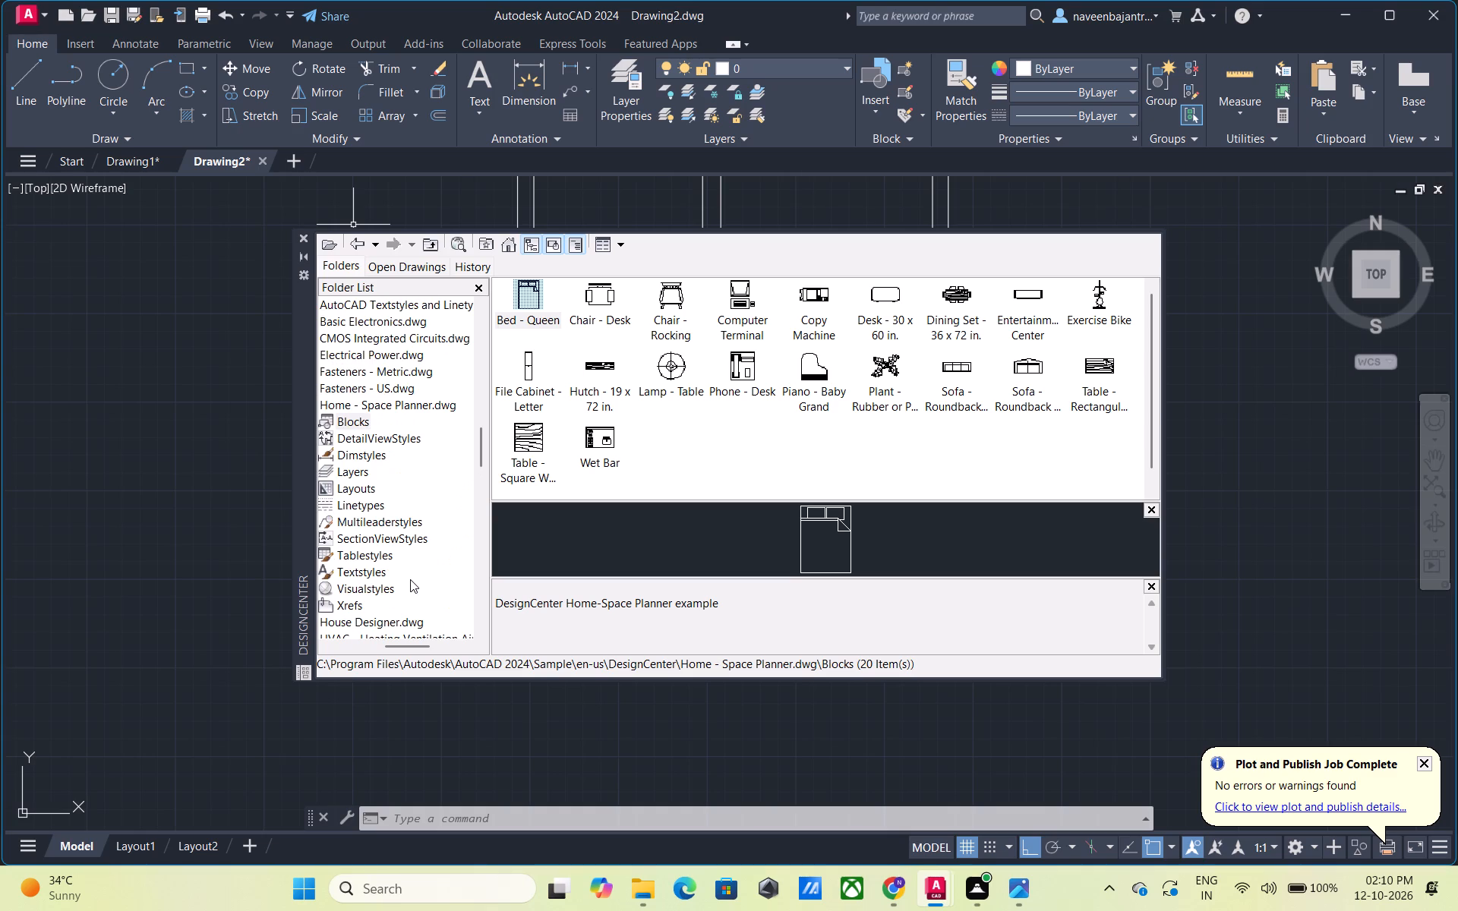
{"action": "scroll", "coordinate": [410, 579], "scroll_direction": "up", "scroll_amount": 1}
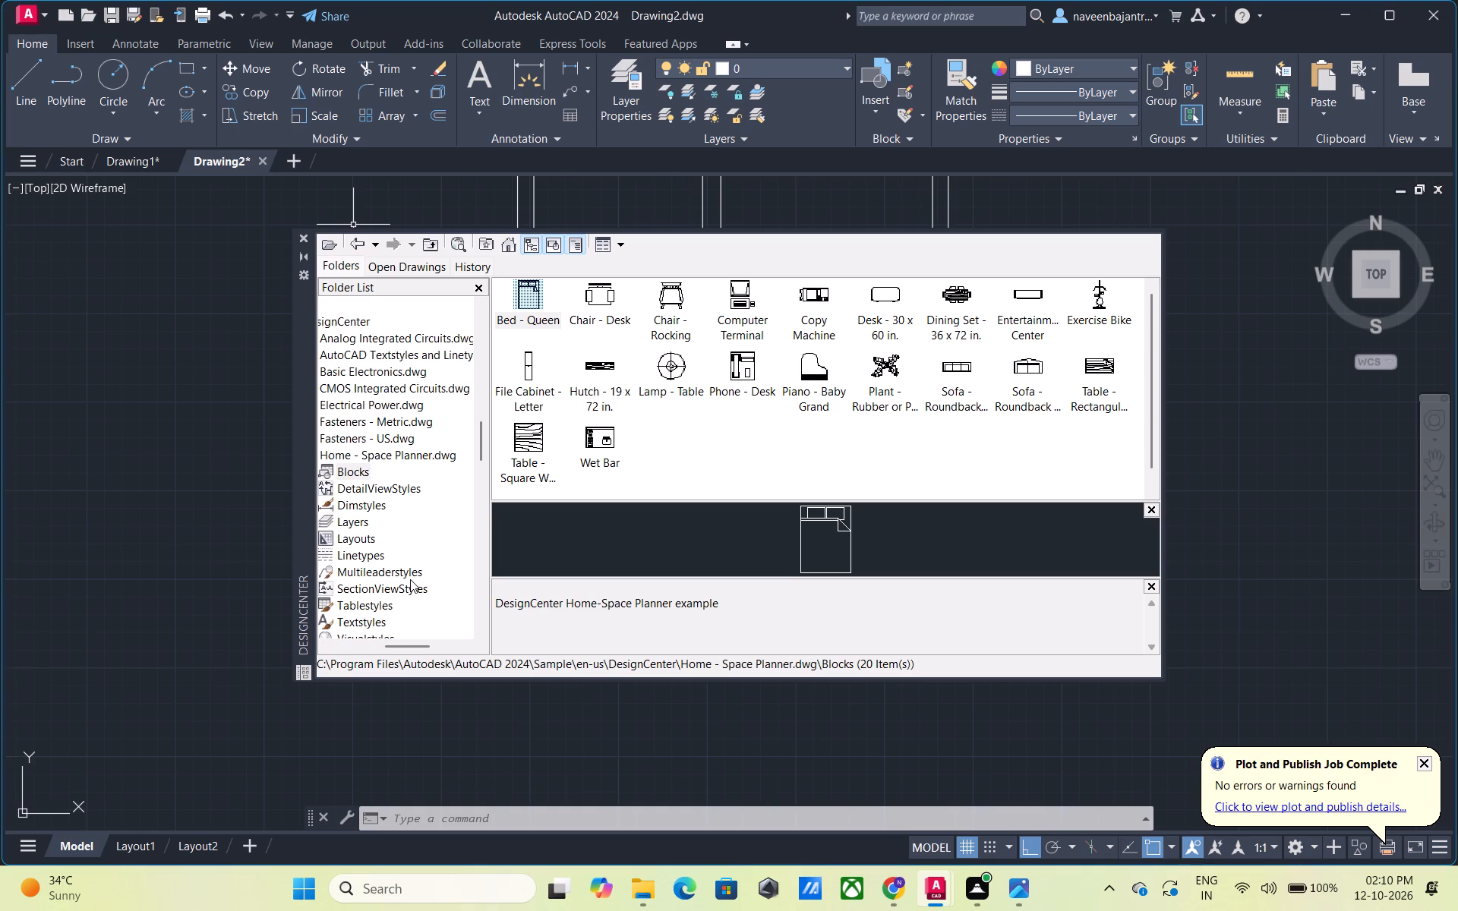
{"action": "scroll", "coordinate": [410, 579], "scroll_direction": "up", "scroll_amount": 1}
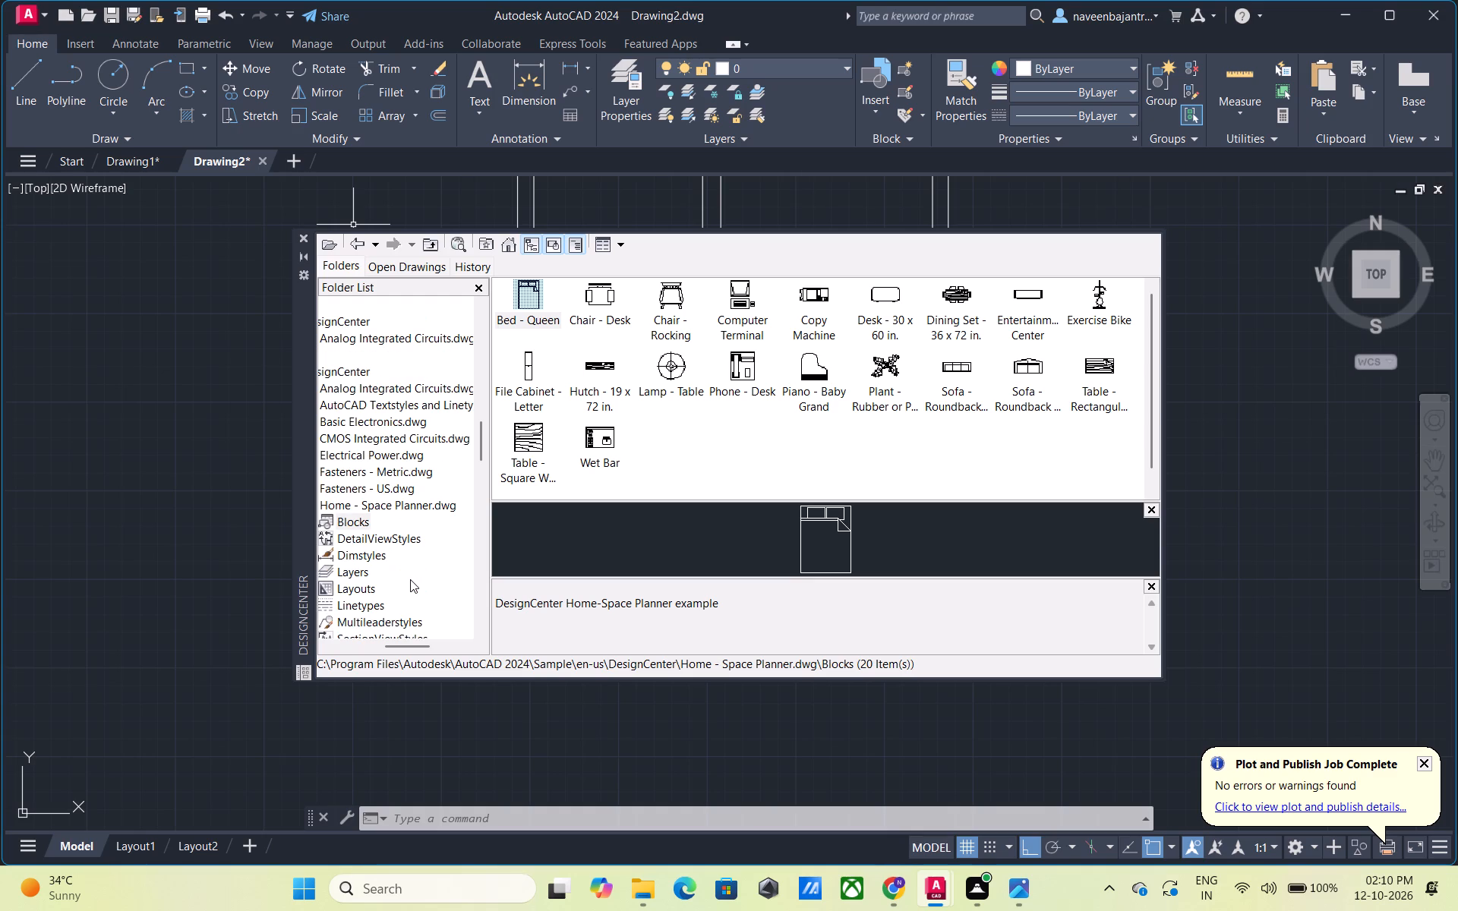
{"action": "scroll", "coordinate": [410, 579], "scroll_direction": "up", "scroll_amount": 1}
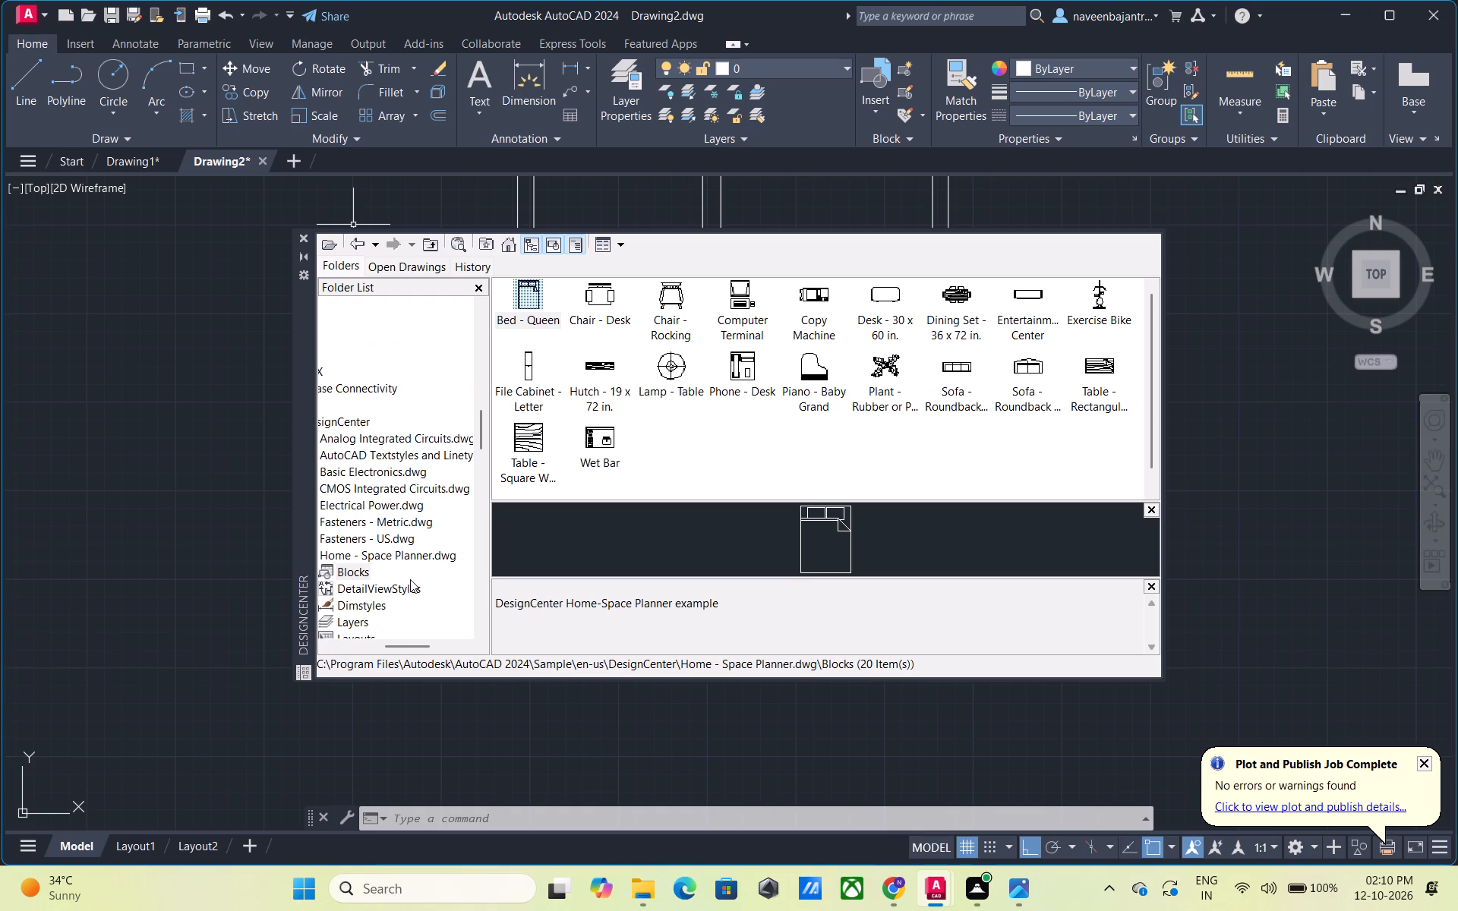
{"action": "scroll", "coordinate": [410, 579], "scroll_direction": "up", "scroll_amount": 1}
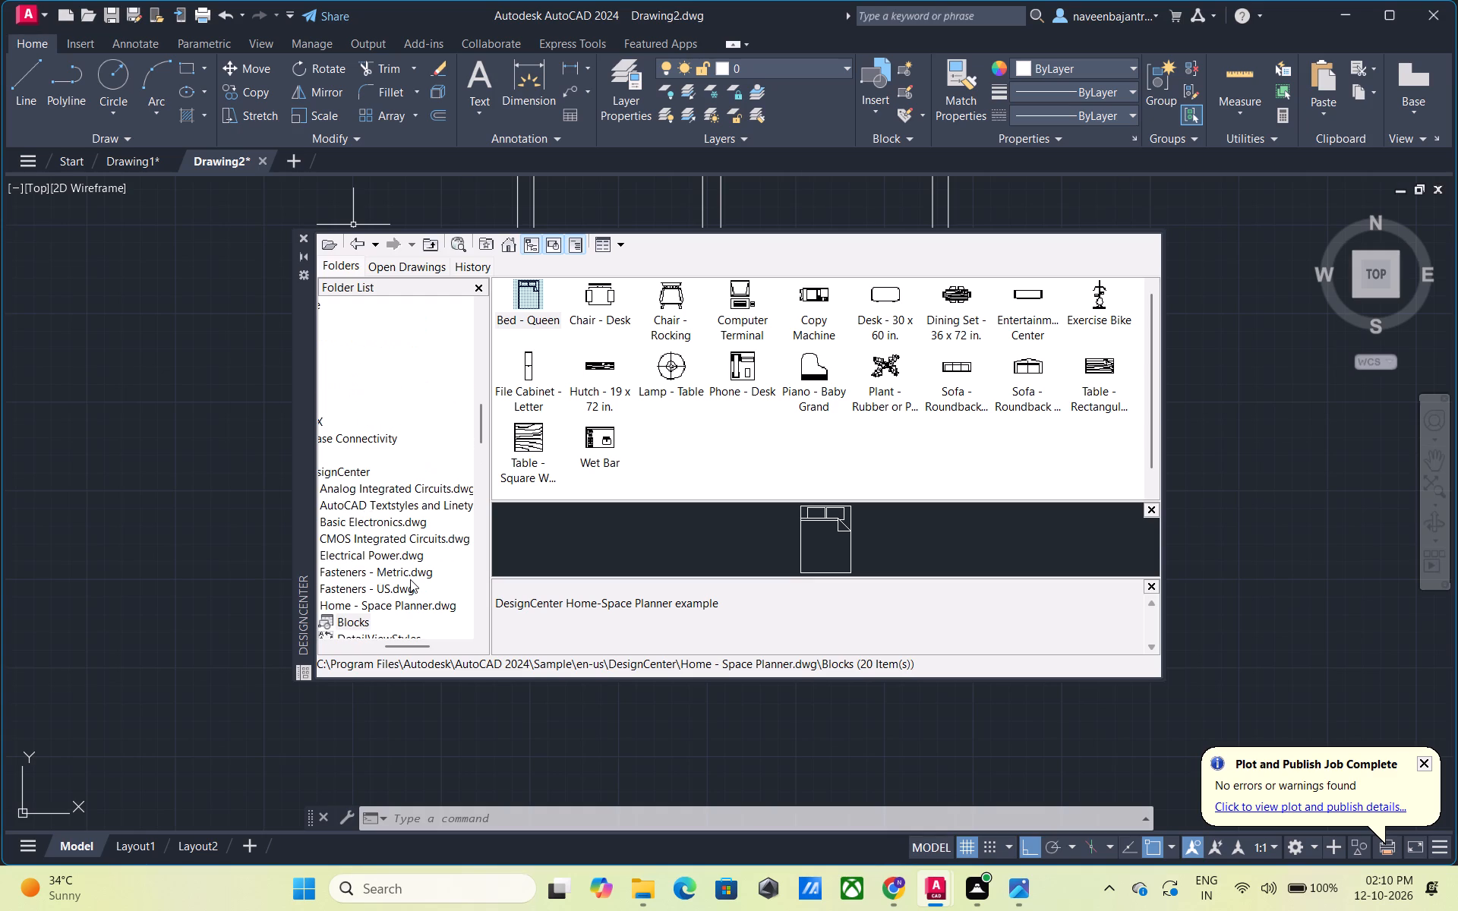
{"action": "scroll", "coordinate": [410, 579], "scroll_direction": "up", "scroll_amount": 1}
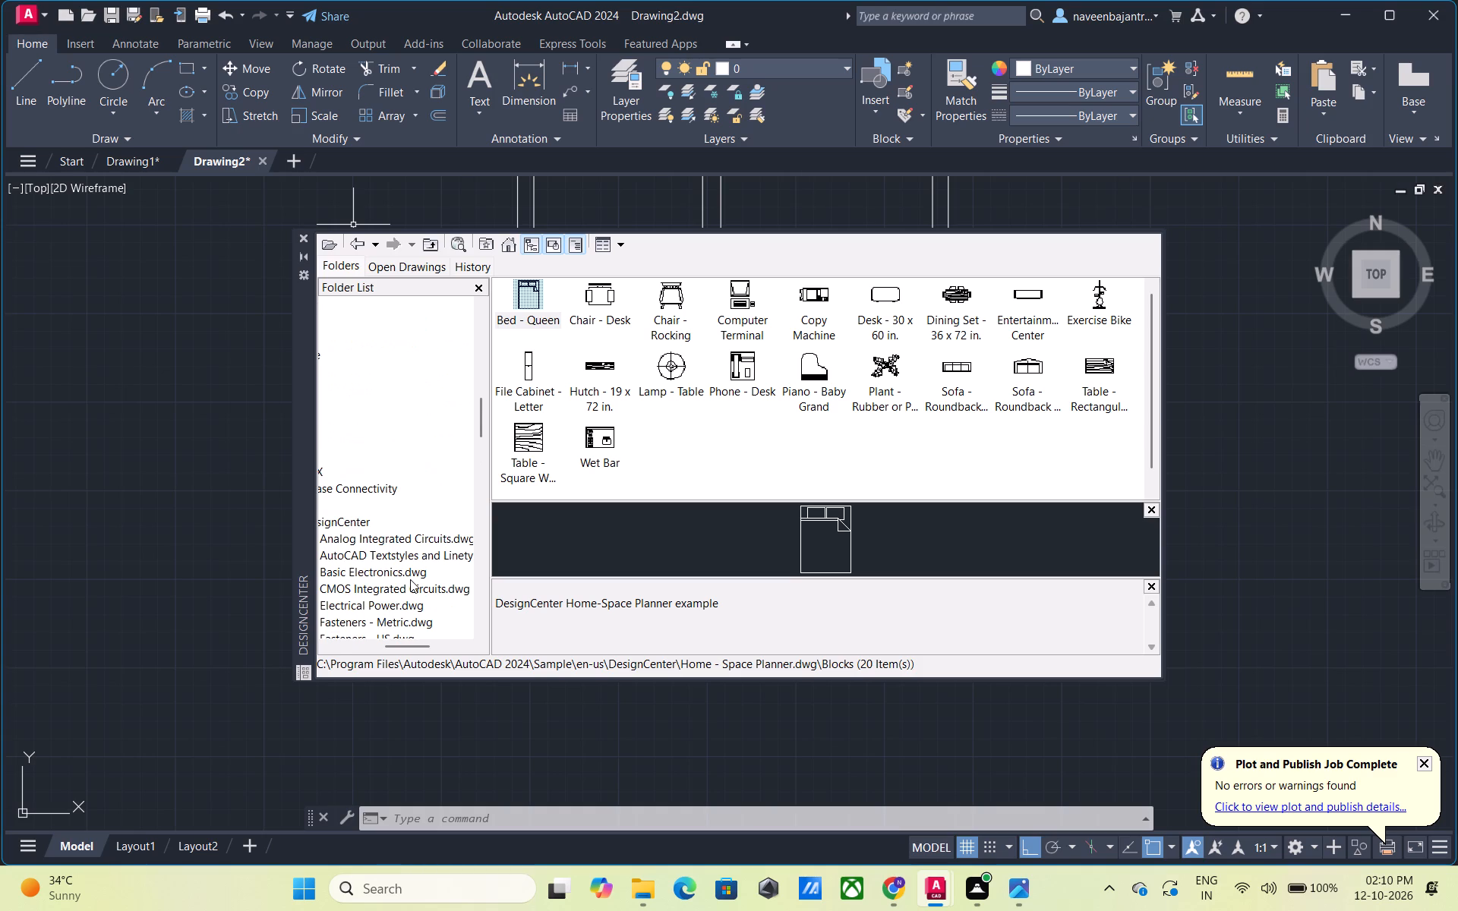
{"action": "scroll", "coordinate": [410, 579], "scroll_direction": "up", "scroll_amount": 1}
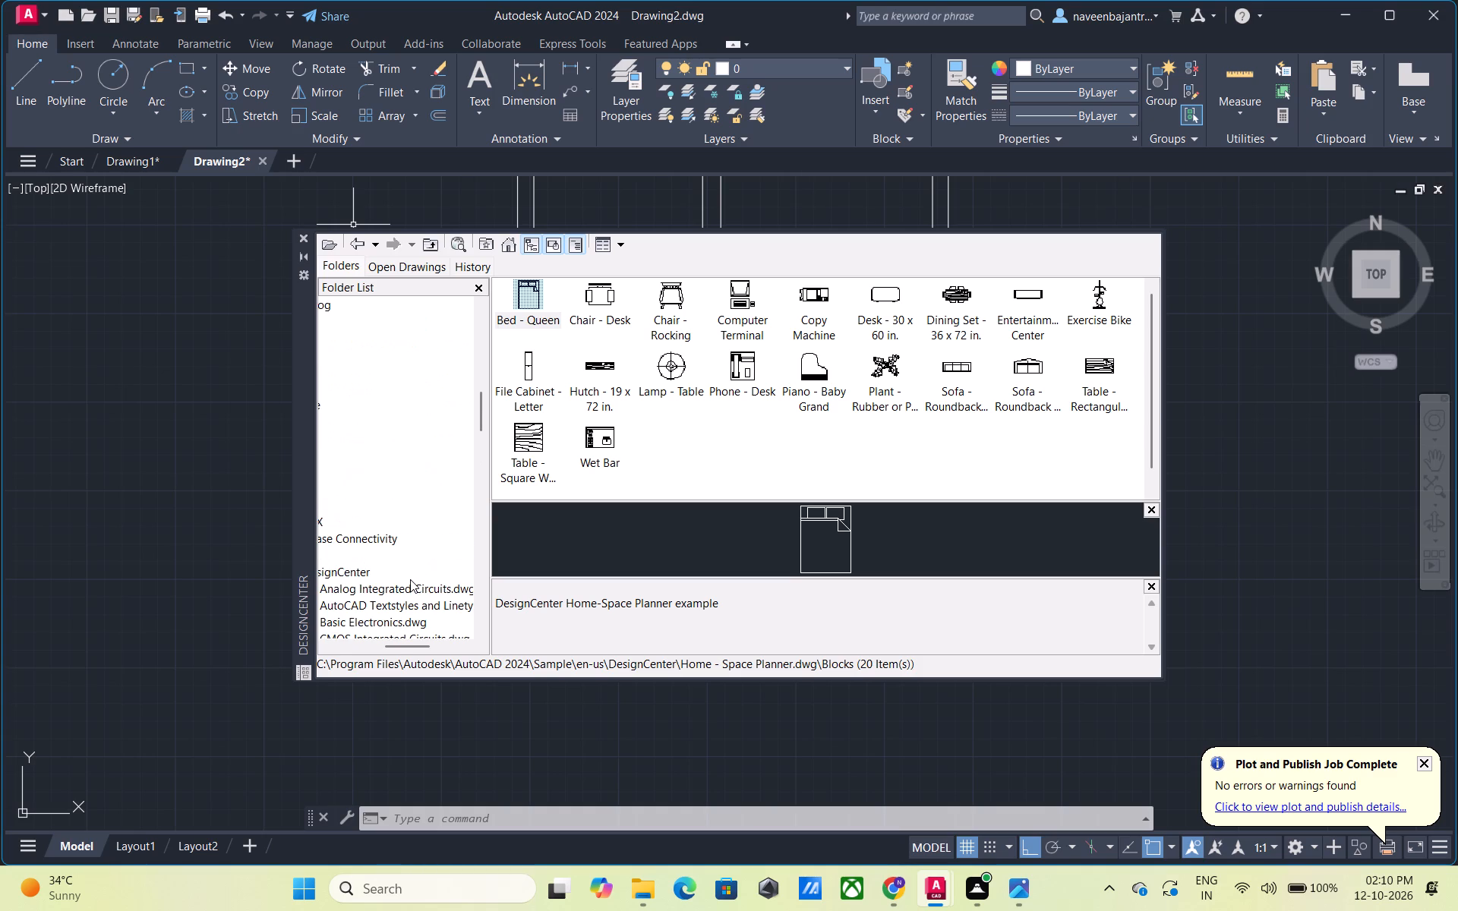
{"action": "scroll", "coordinate": [410, 579], "scroll_direction": "up", "scroll_amount": 1}
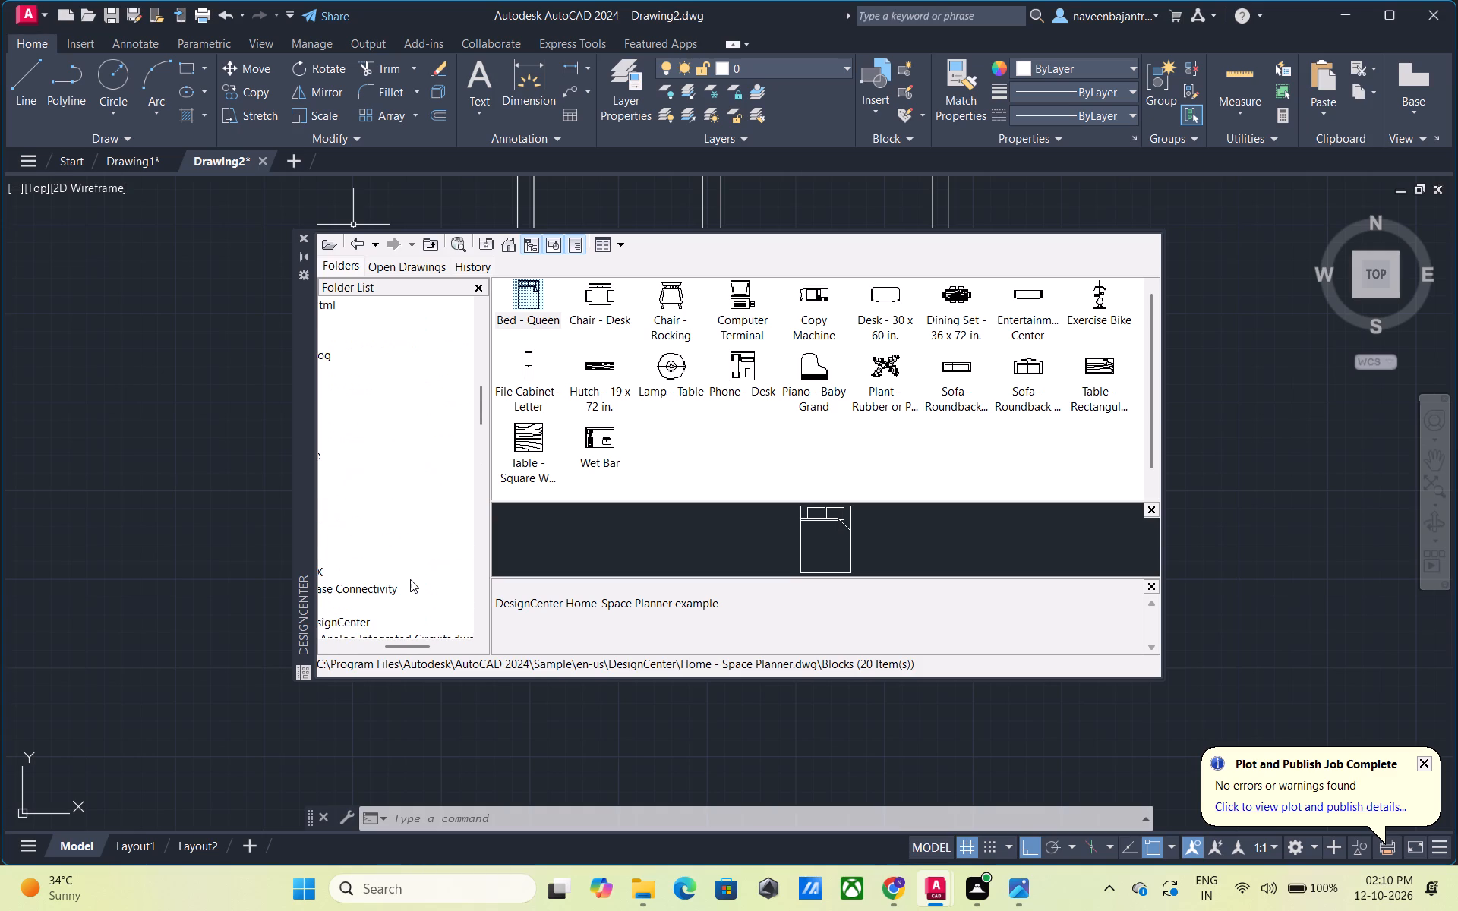
{"action": "scroll", "coordinate": [410, 579], "scroll_direction": "up", "scroll_amount": 1}
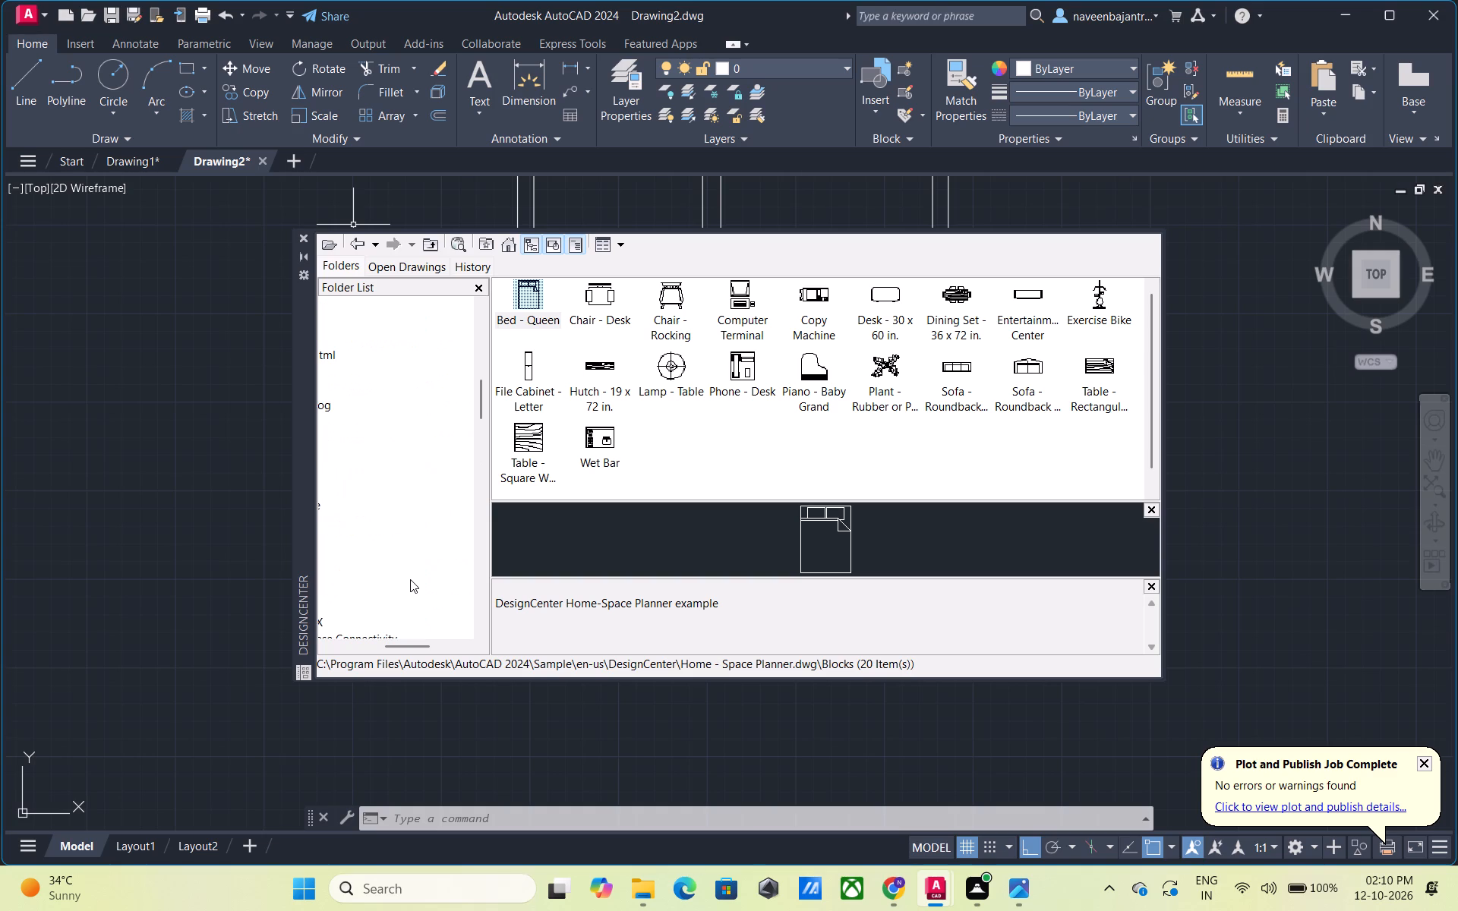
{"action": "scroll", "coordinate": [410, 579], "scroll_direction": "up", "scroll_amount": 2}
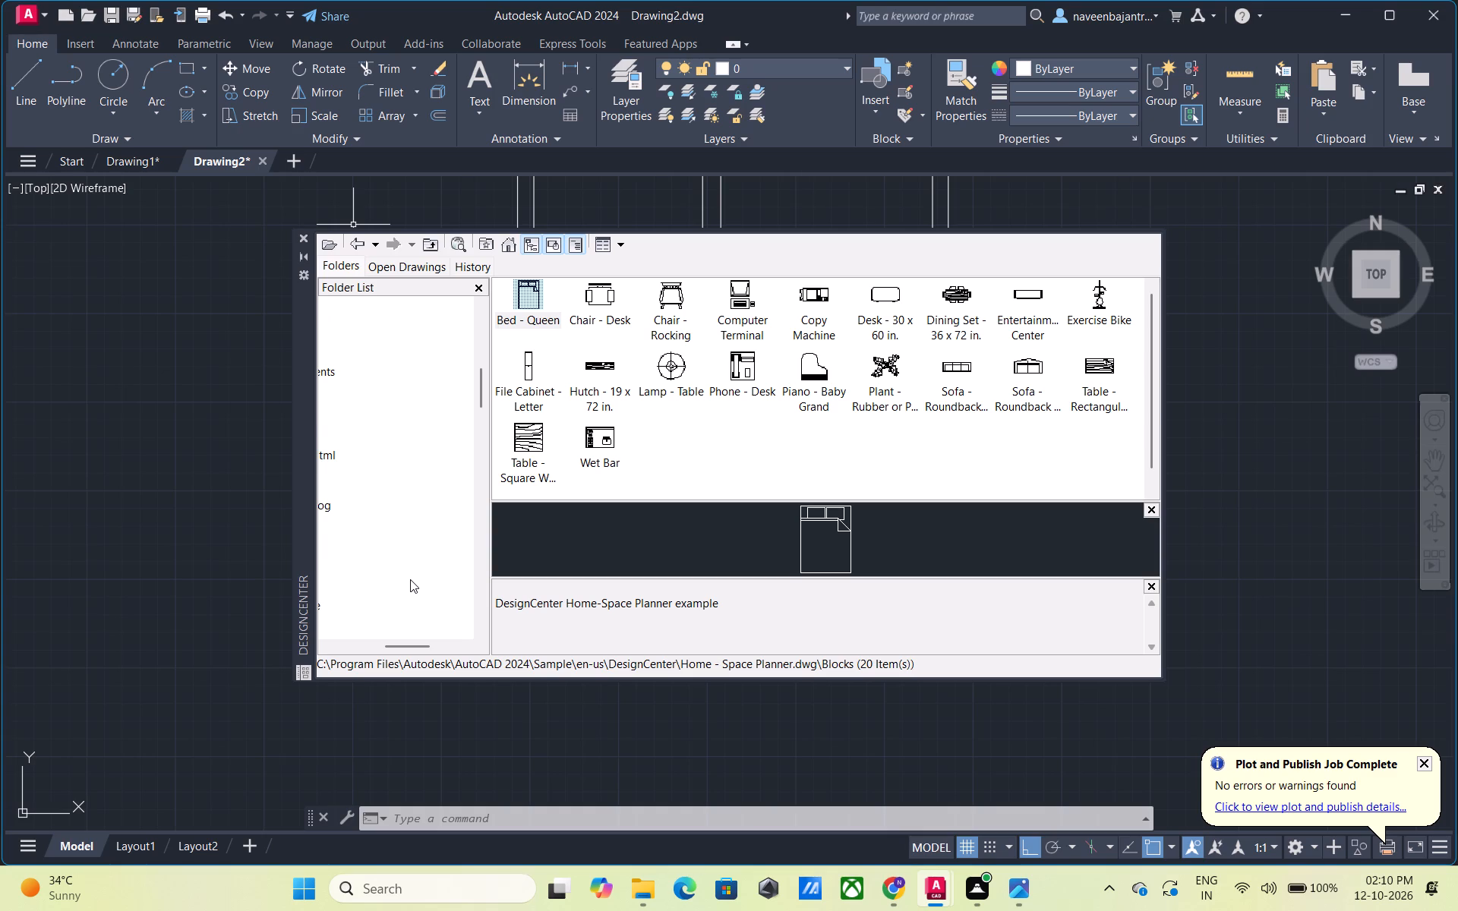
{"action": "scroll", "coordinate": [410, 579], "scroll_direction": "up", "scroll_amount": 1}
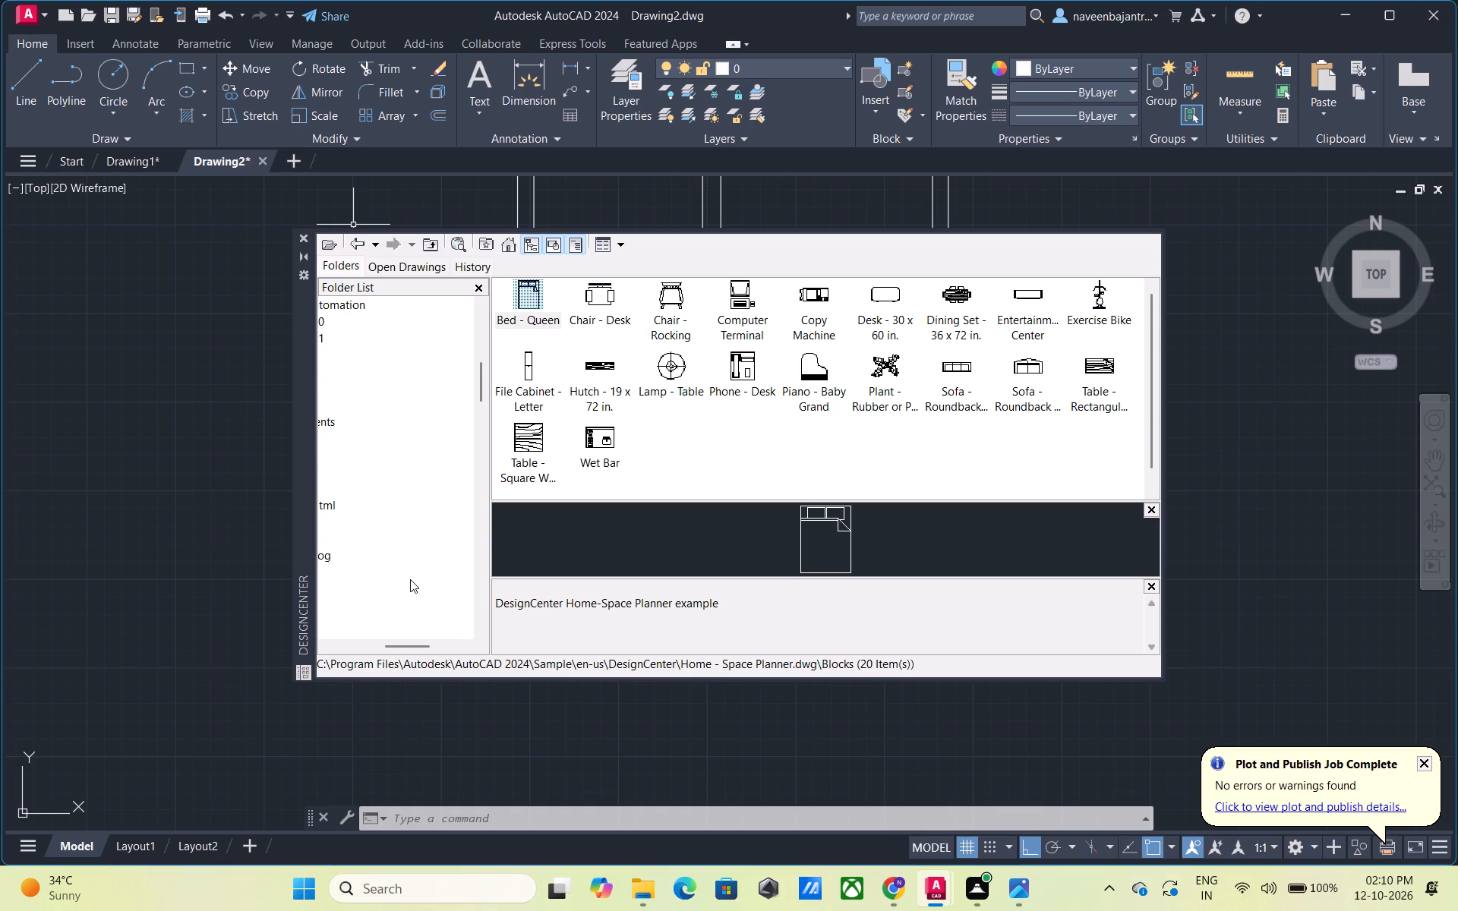
{"action": "scroll", "coordinate": [410, 579], "scroll_direction": "up", "scroll_amount": 1}
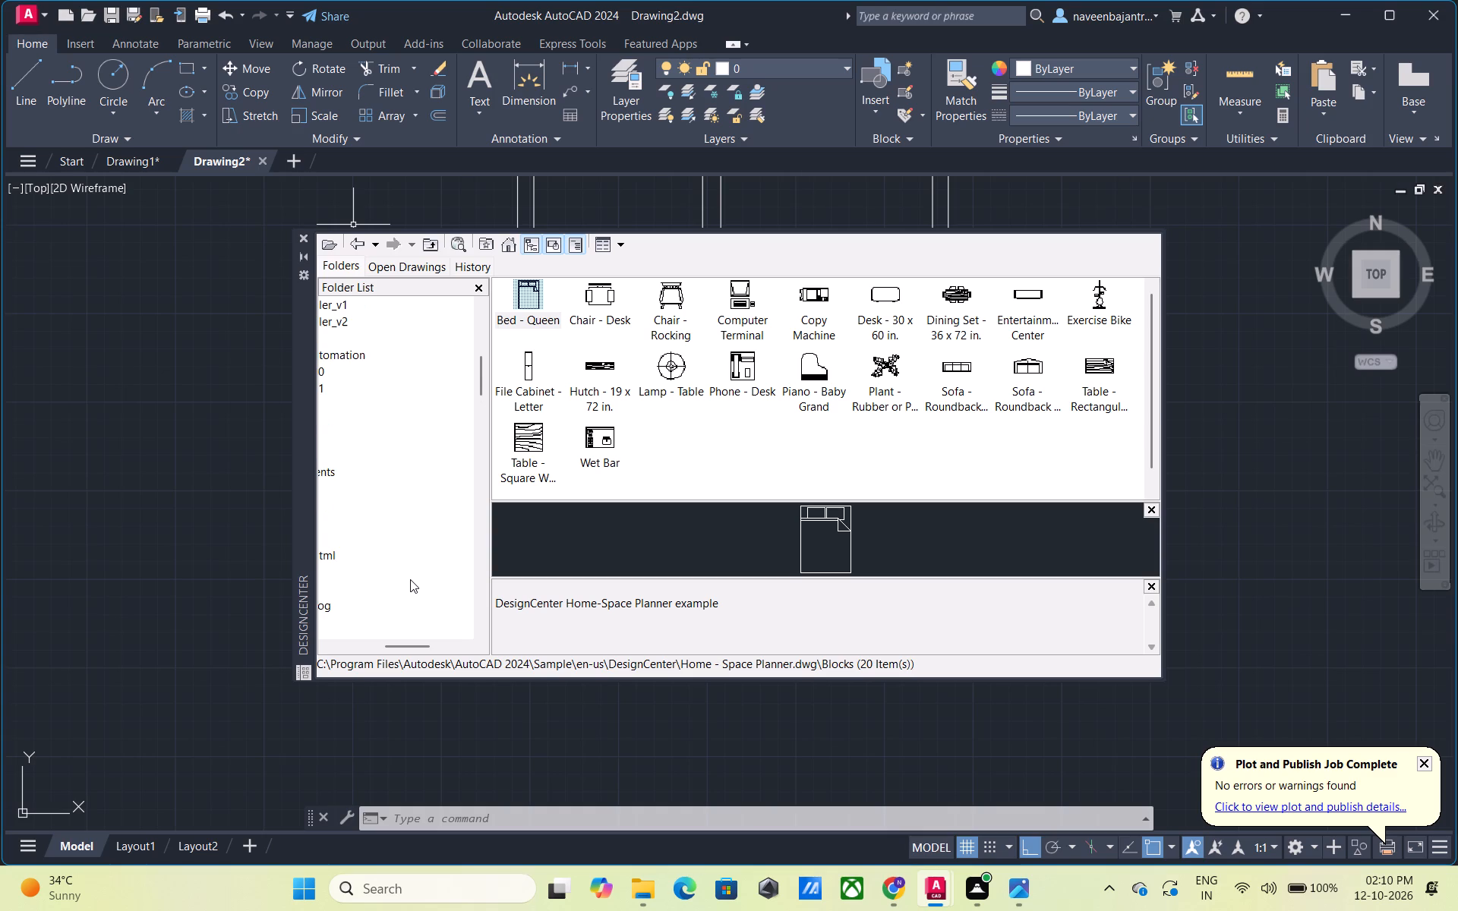
{"action": "scroll", "coordinate": [410, 579], "scroll_direction": "up", "scroll_amount": 1}
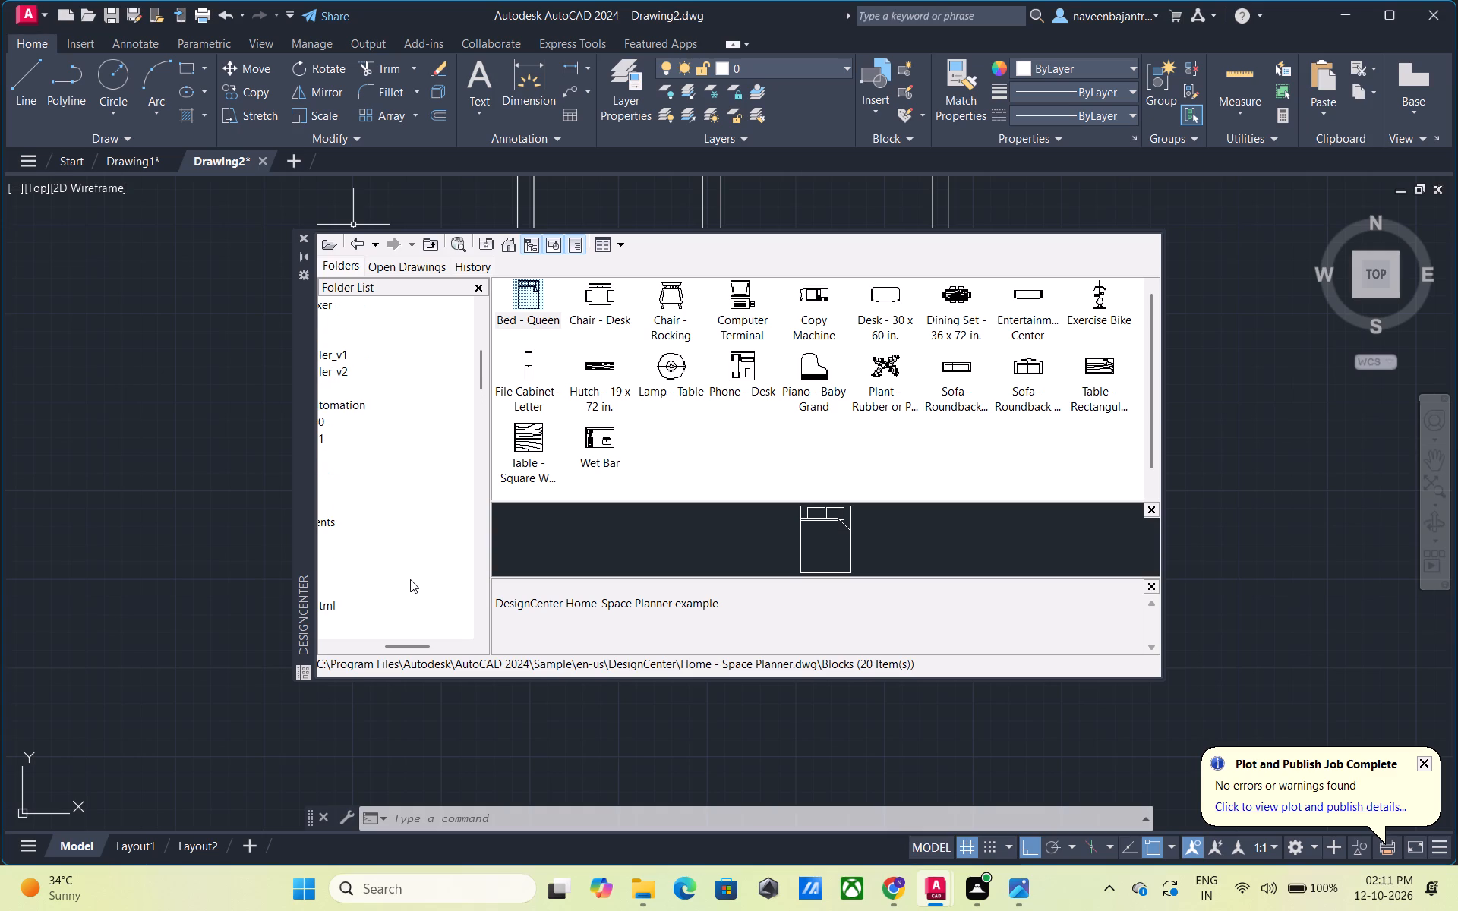
{"action": "scroll", "coordinate": [410, 579], "scroll_direction": "up", "scroll_amount": 1}
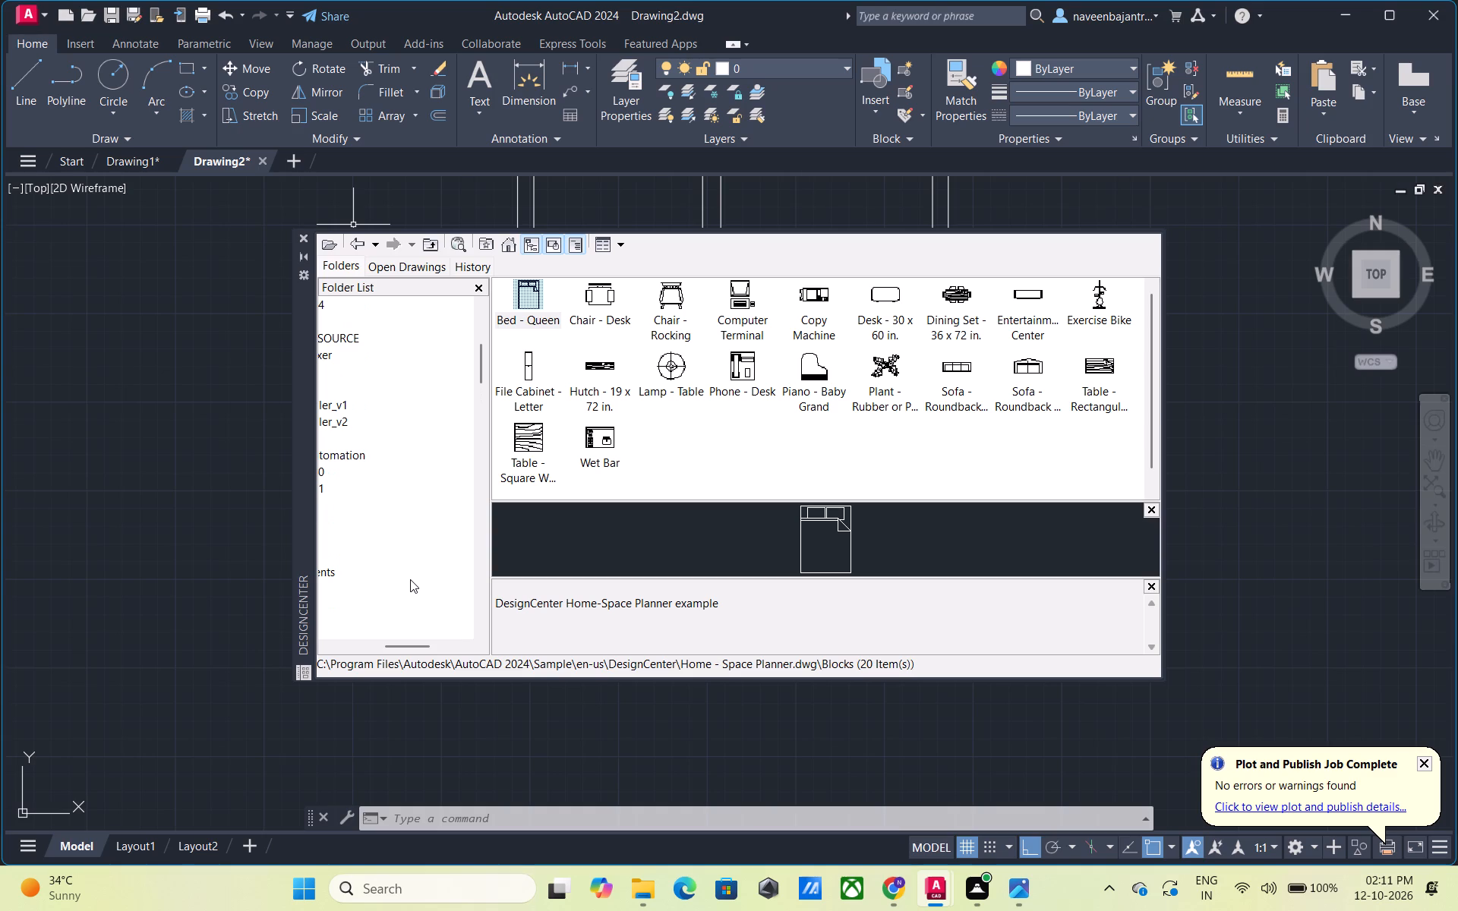
{"action": "scroll", "coordinate": [410, 579], "scroll_direction": "up", "scroll_amount": 1}
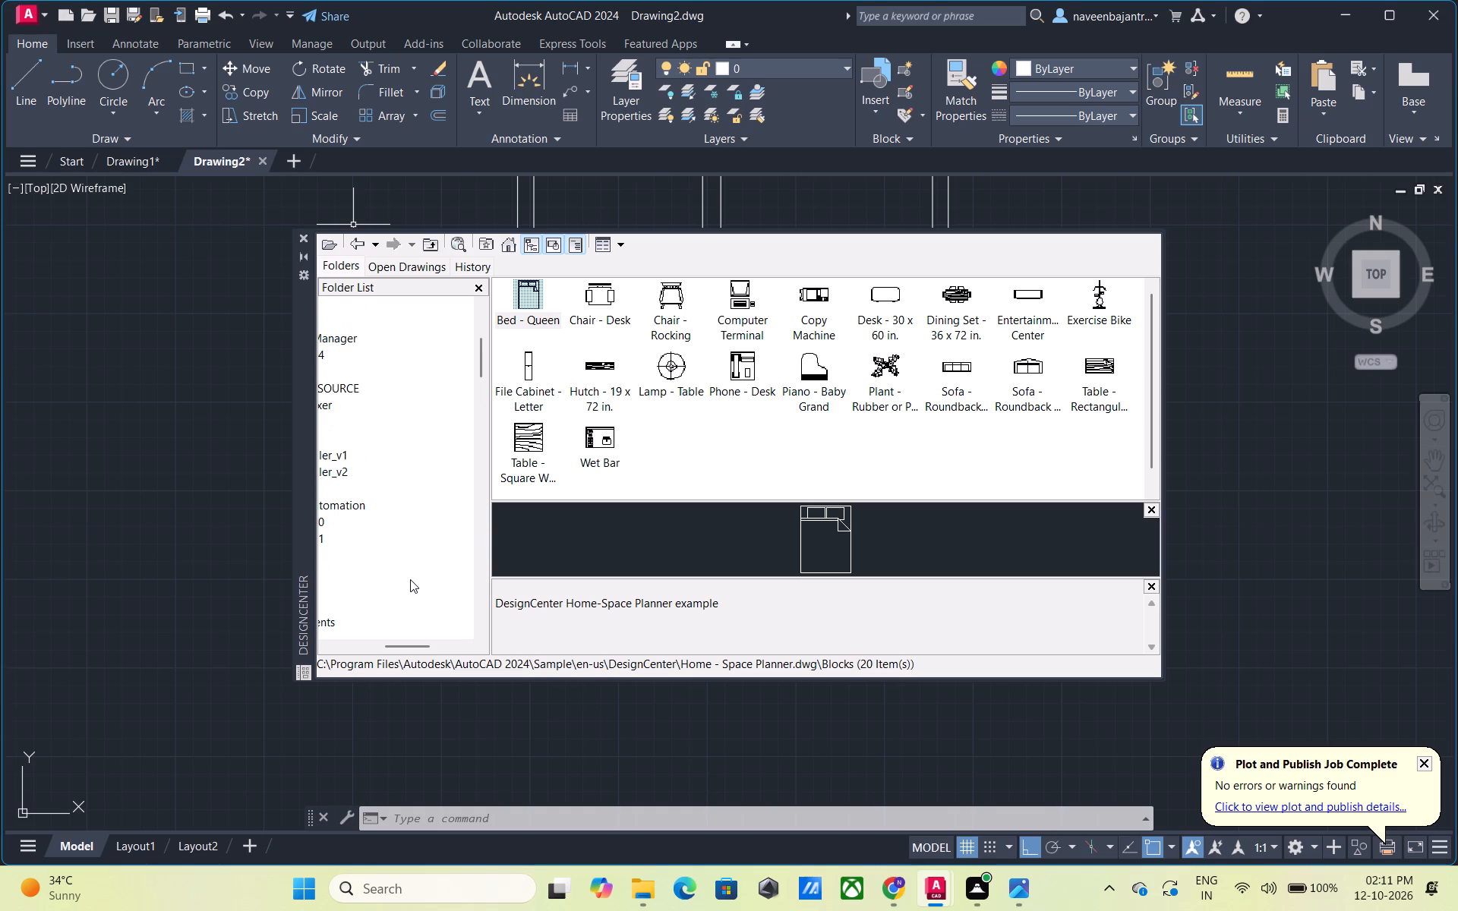
{"action": "scroll", "coordinate": [410, 579], "scroll_direction": "up", "scroll_amount": 1}
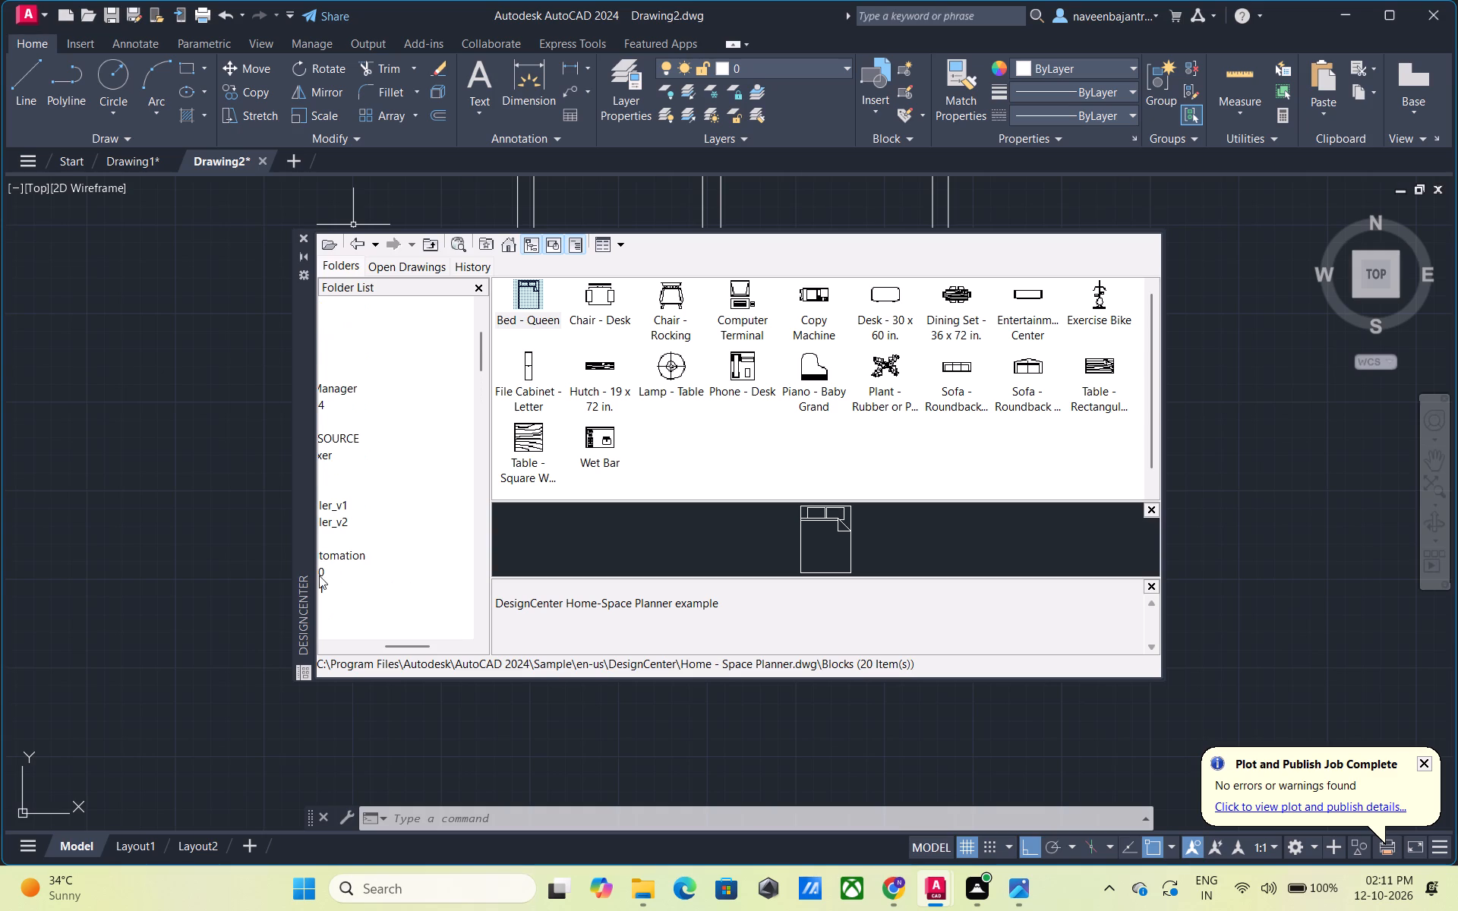
{"action": "scroll", "coordinate": [369, 569], "scroll_direction": "up", "scroll_amount": 1}
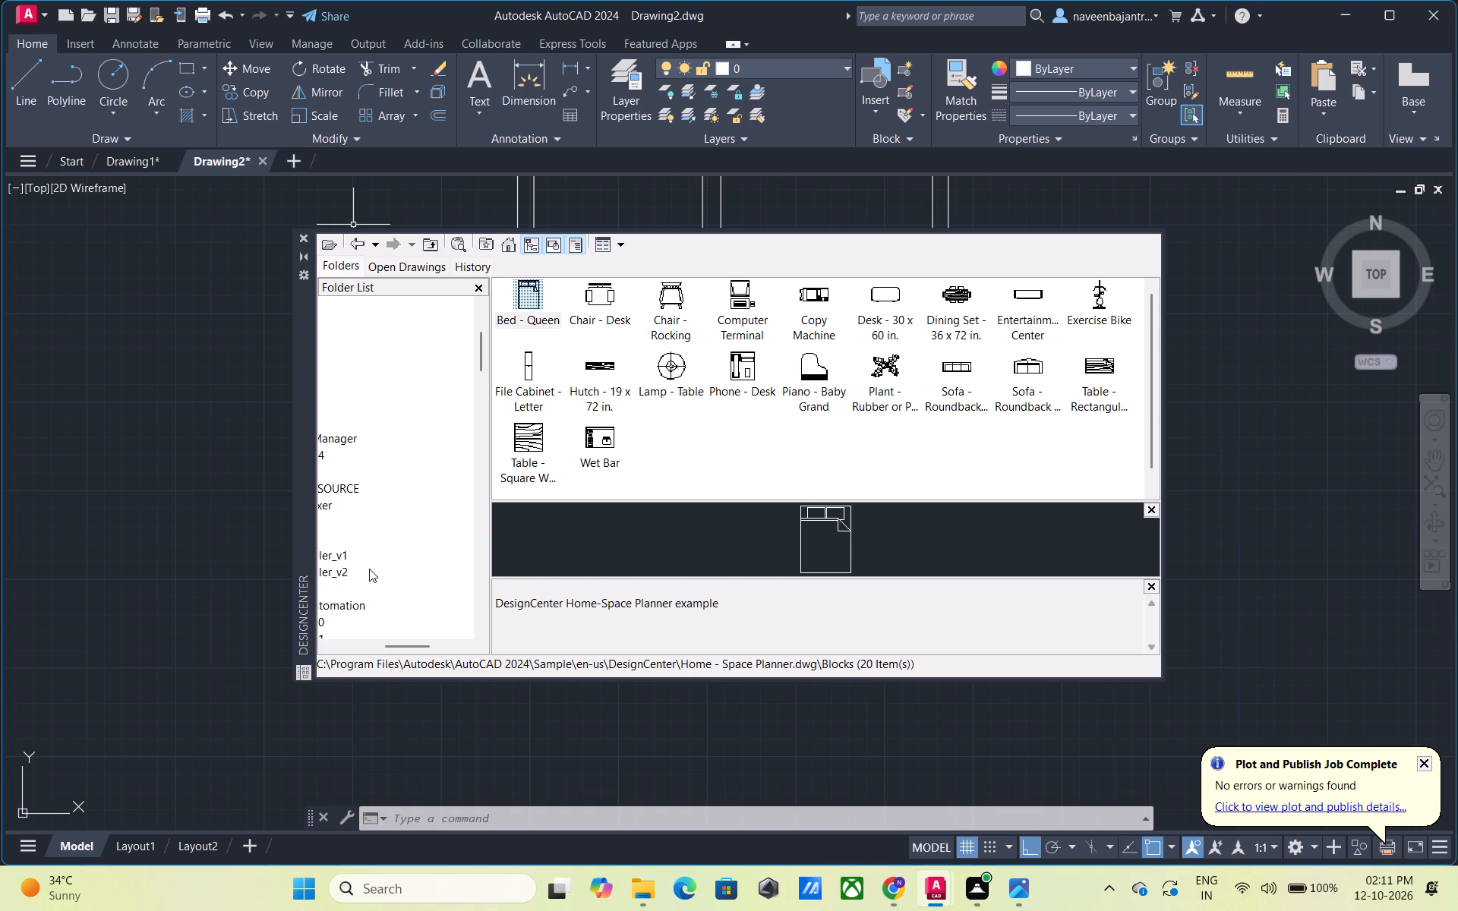
{"action": "left_click_drag", "start_coordinate": [394, 643], "coordinate": [340, 643]}
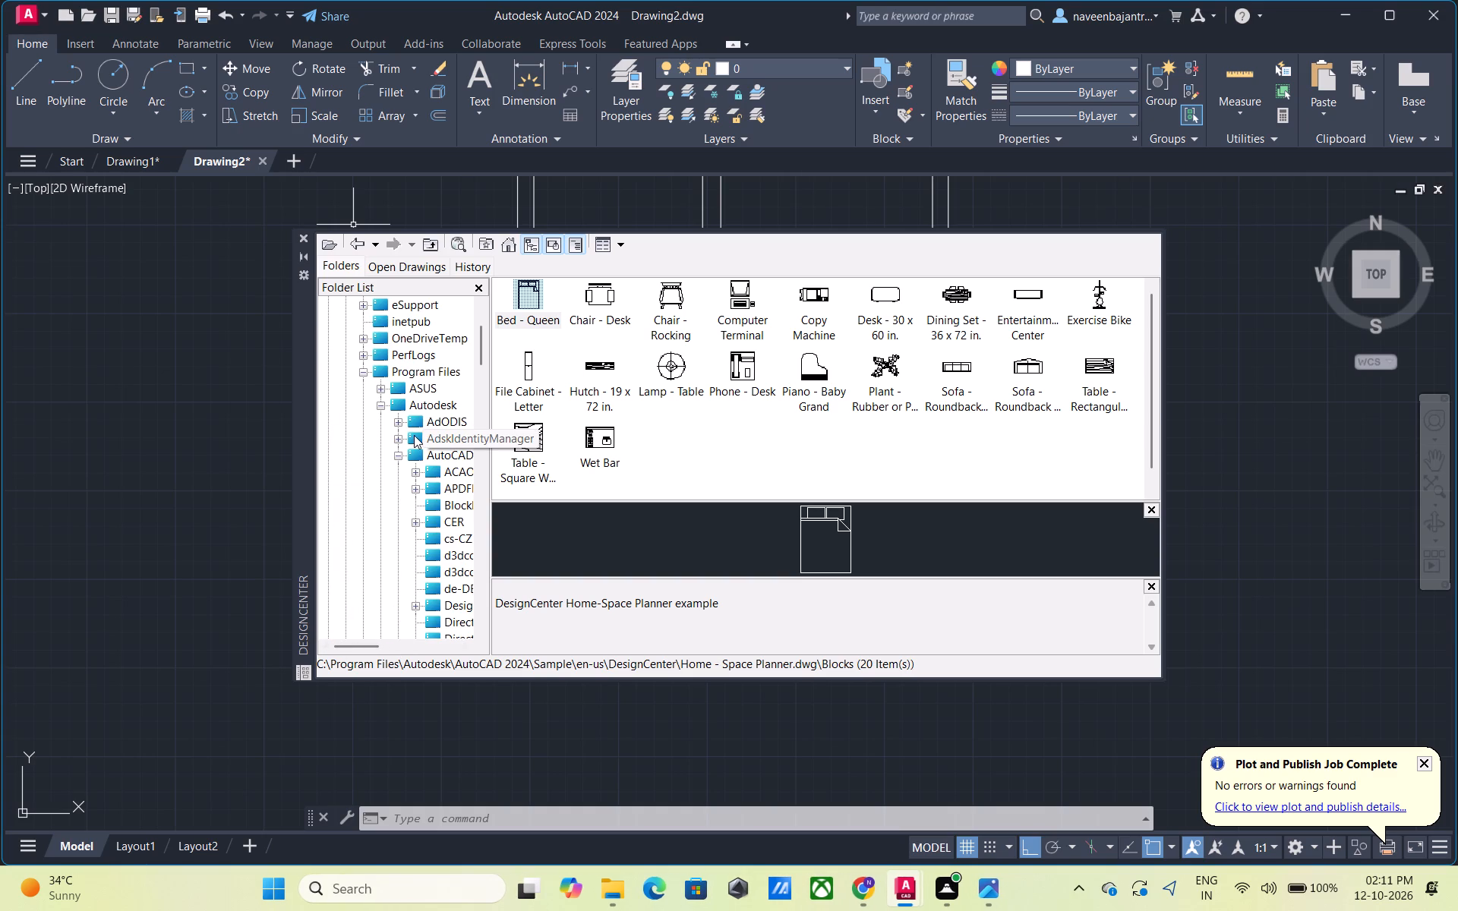
{"action": "scroll", "coordinate": [414, 435], "scroll_direction": "up", "scroll_amount": 2}
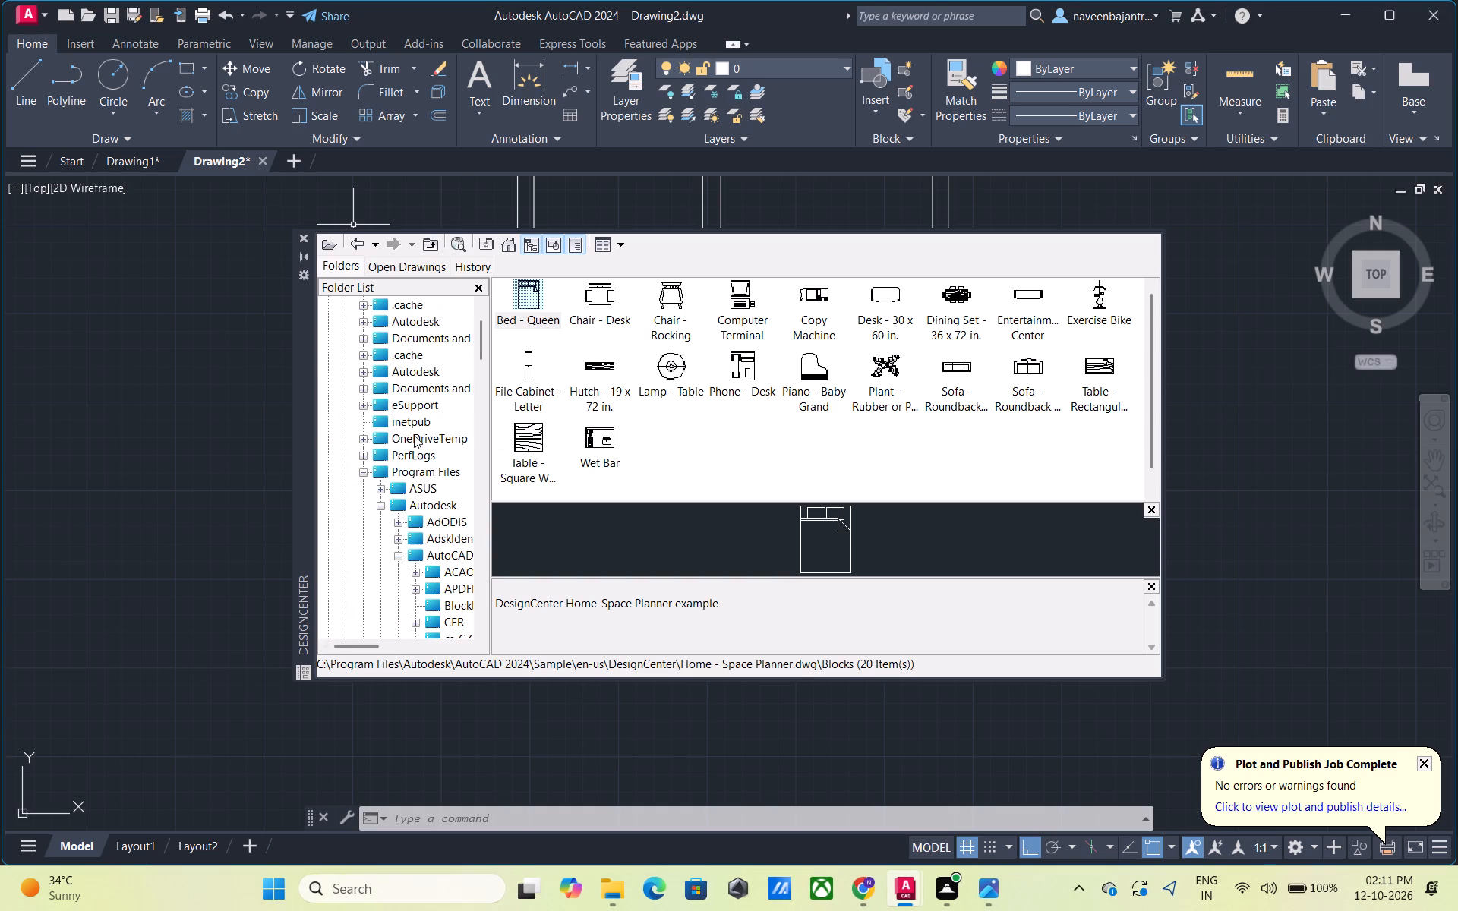
{"action": "scroll", "coordinate": [414, 435], "scroll_direction": "up", "scroll_amount": 1}
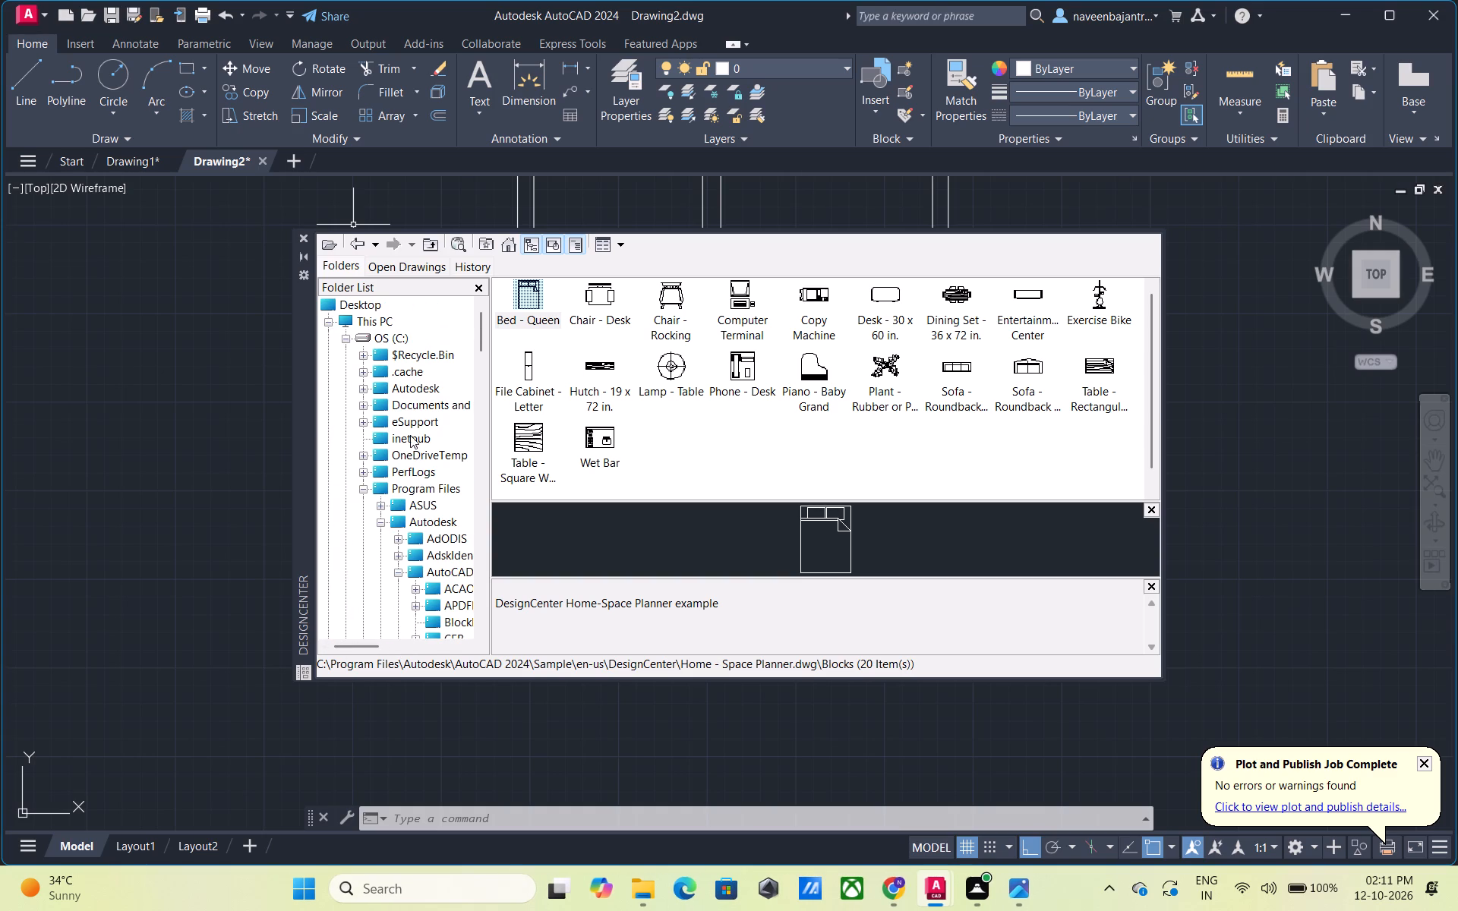
{"action": "scroll", "coordinate": [410, 435], "scroll_direction": "up", "scroll_amount": 13}
Look down DesignCenter's folder tree from the C: drive's top-level folders through the AutoCAD 2024 subfolders to the remaining Program Files folders.
{"action": "scroll", "coordinate": [379, 441], "scroll_direction": "down", "scroll_amount": 1}
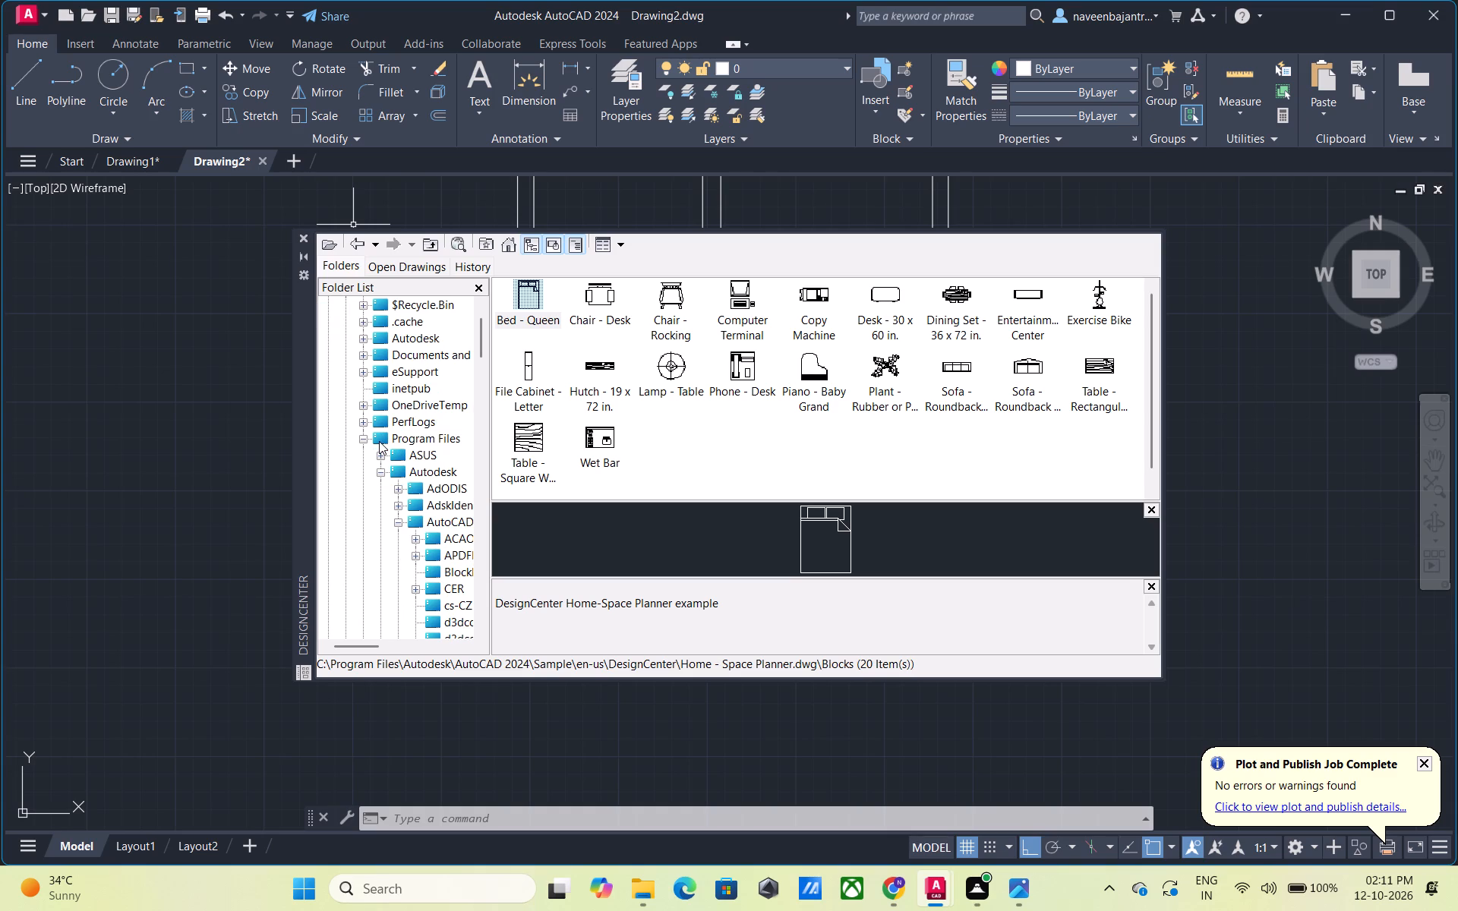
{"action": "scroll", "coordinate": [379, 441], "scroll_direction": "down", "scroll_amount": 1}
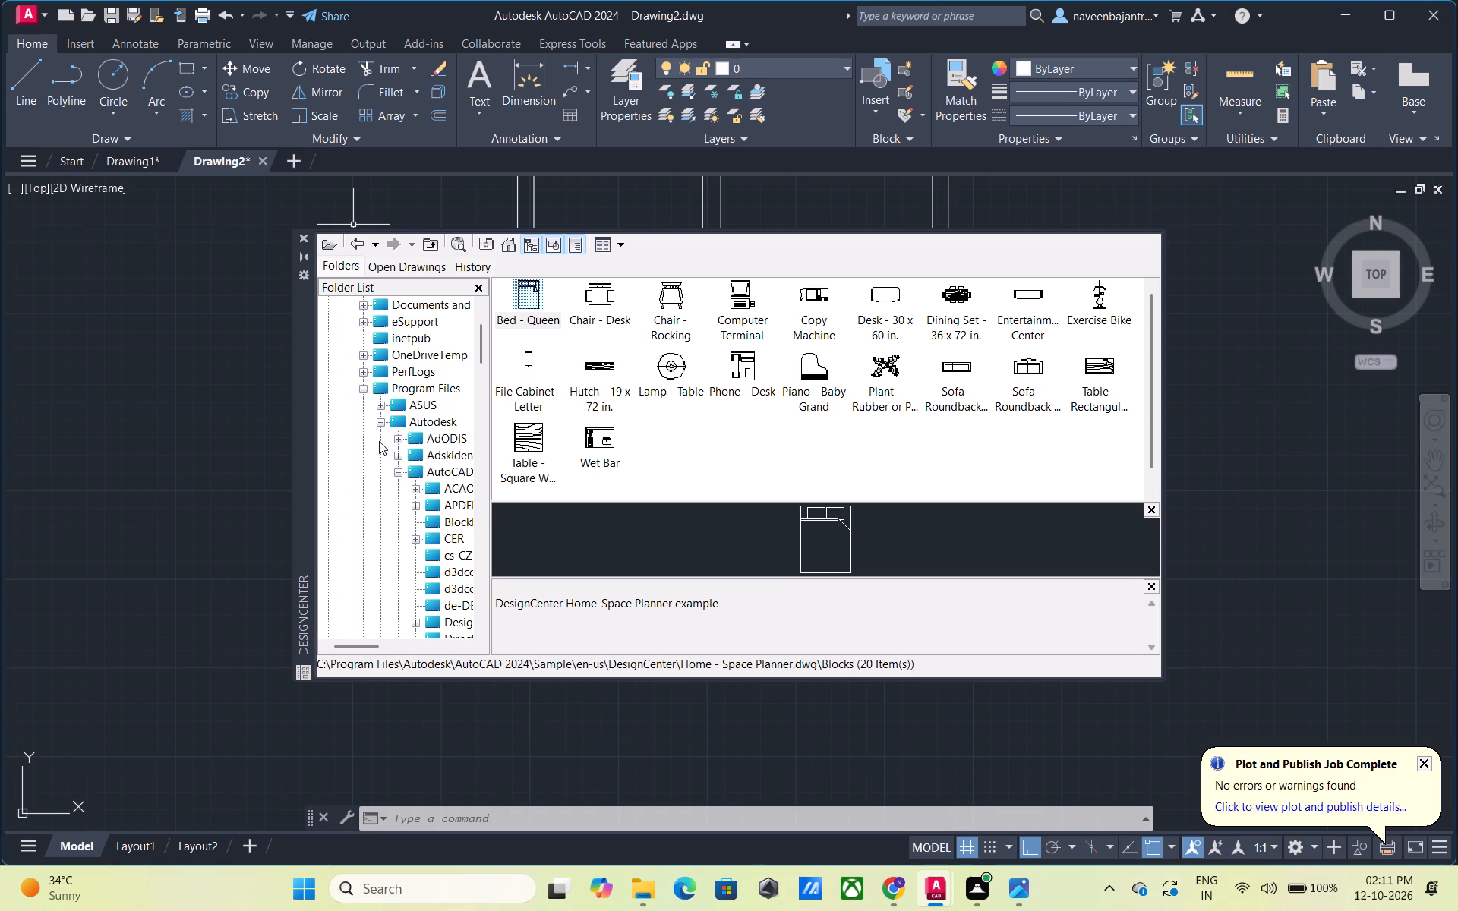
{"action": "scroll", "coordinate": [379, 441], "scroll_direction": "down", "scroll_amount": 1}
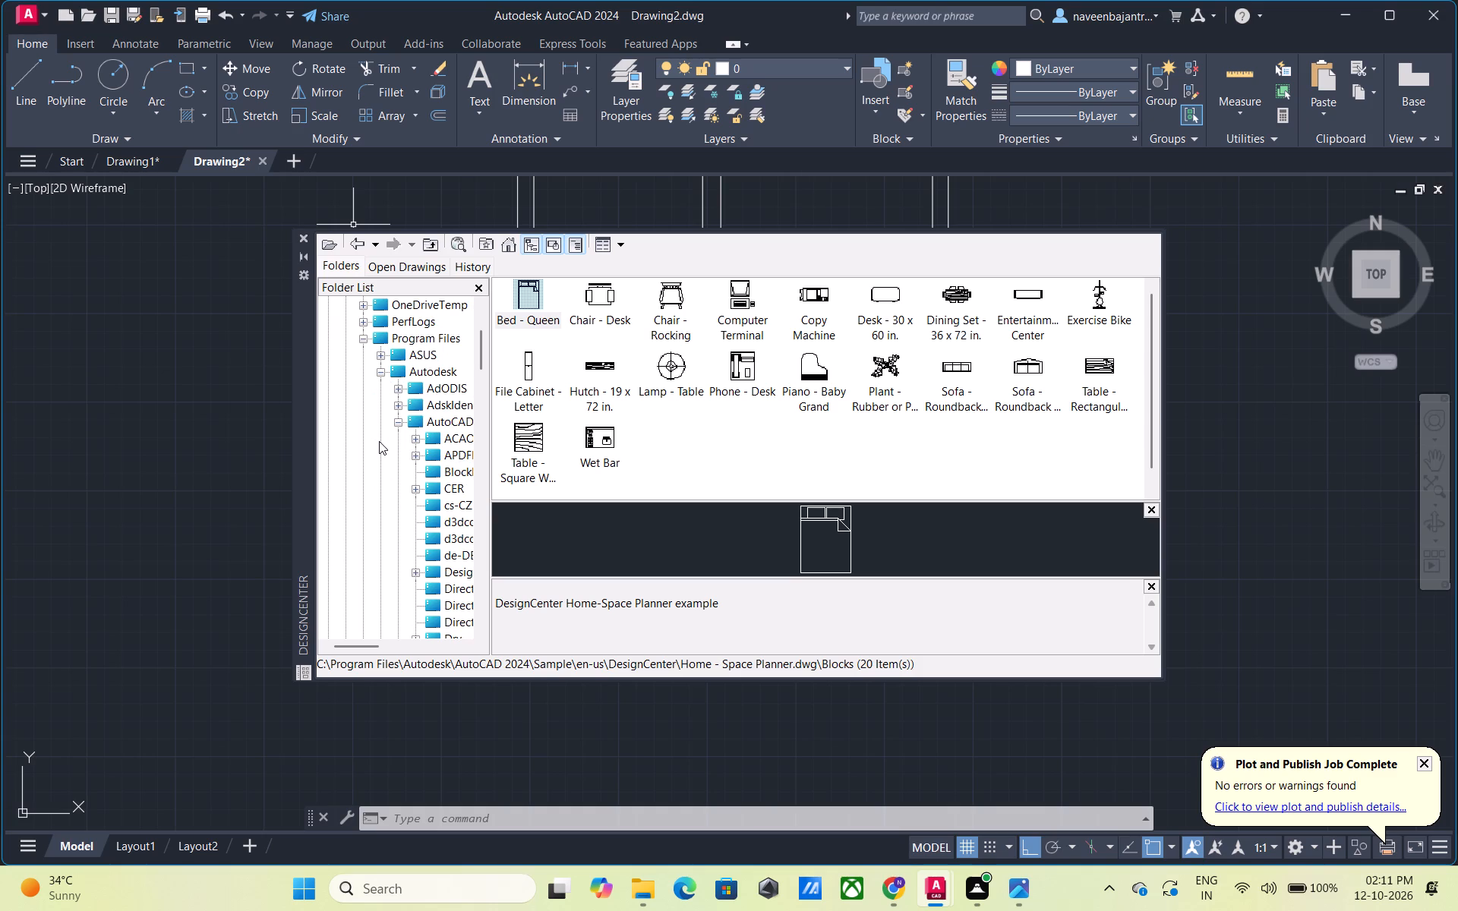
{"action": "scroll", "coordinate": [379, 441], "scroll_direction": "down", "scroll_amount": 1}
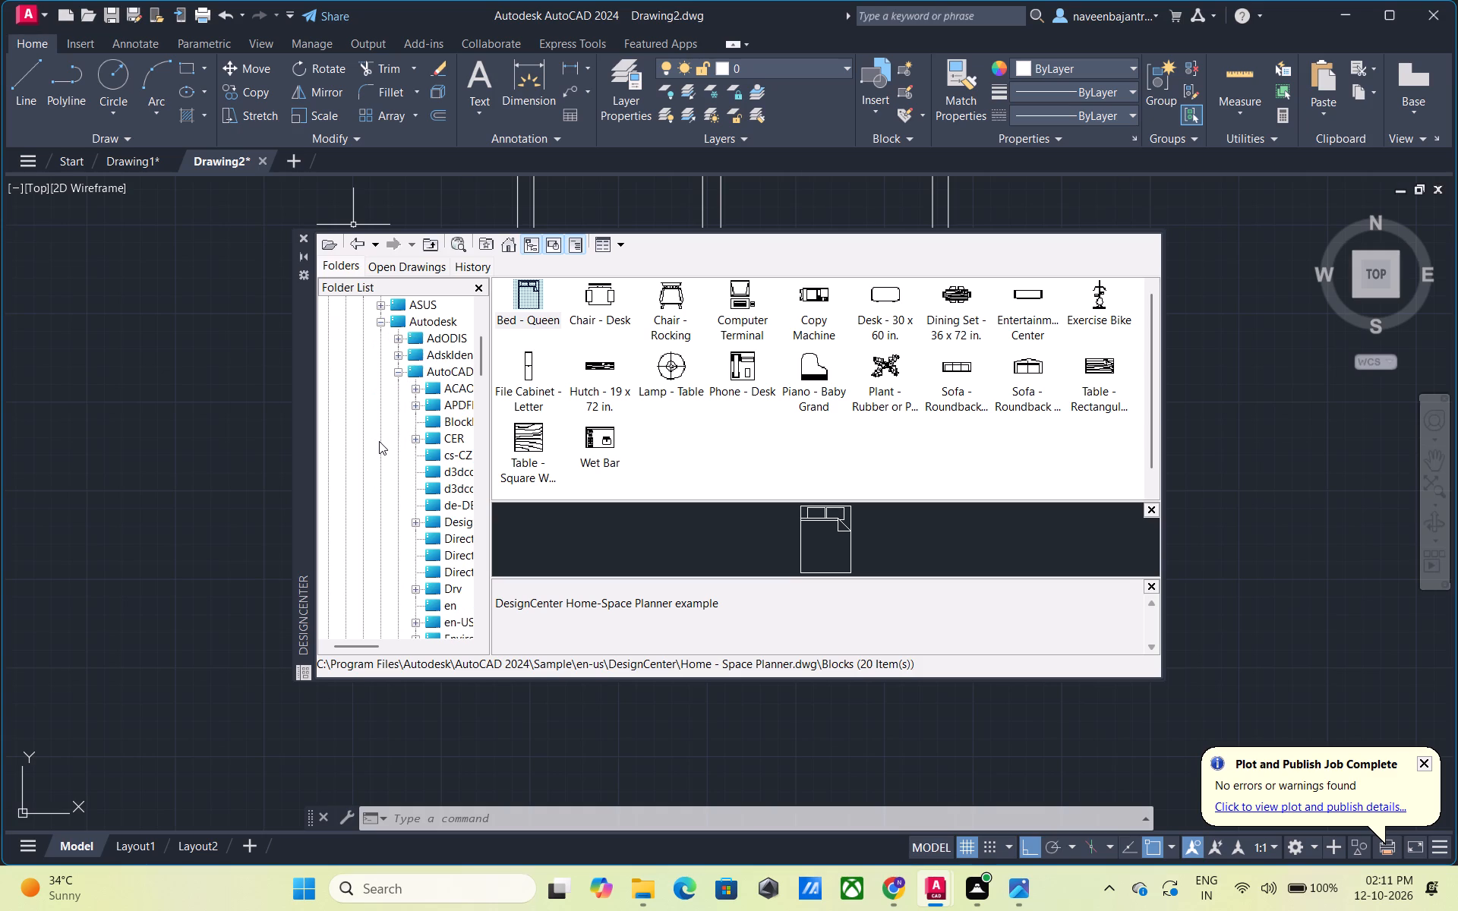
{"action": "scroll", "coordinate": [377, 442], "scroll_direction": "down", "scroll_amount": 1}
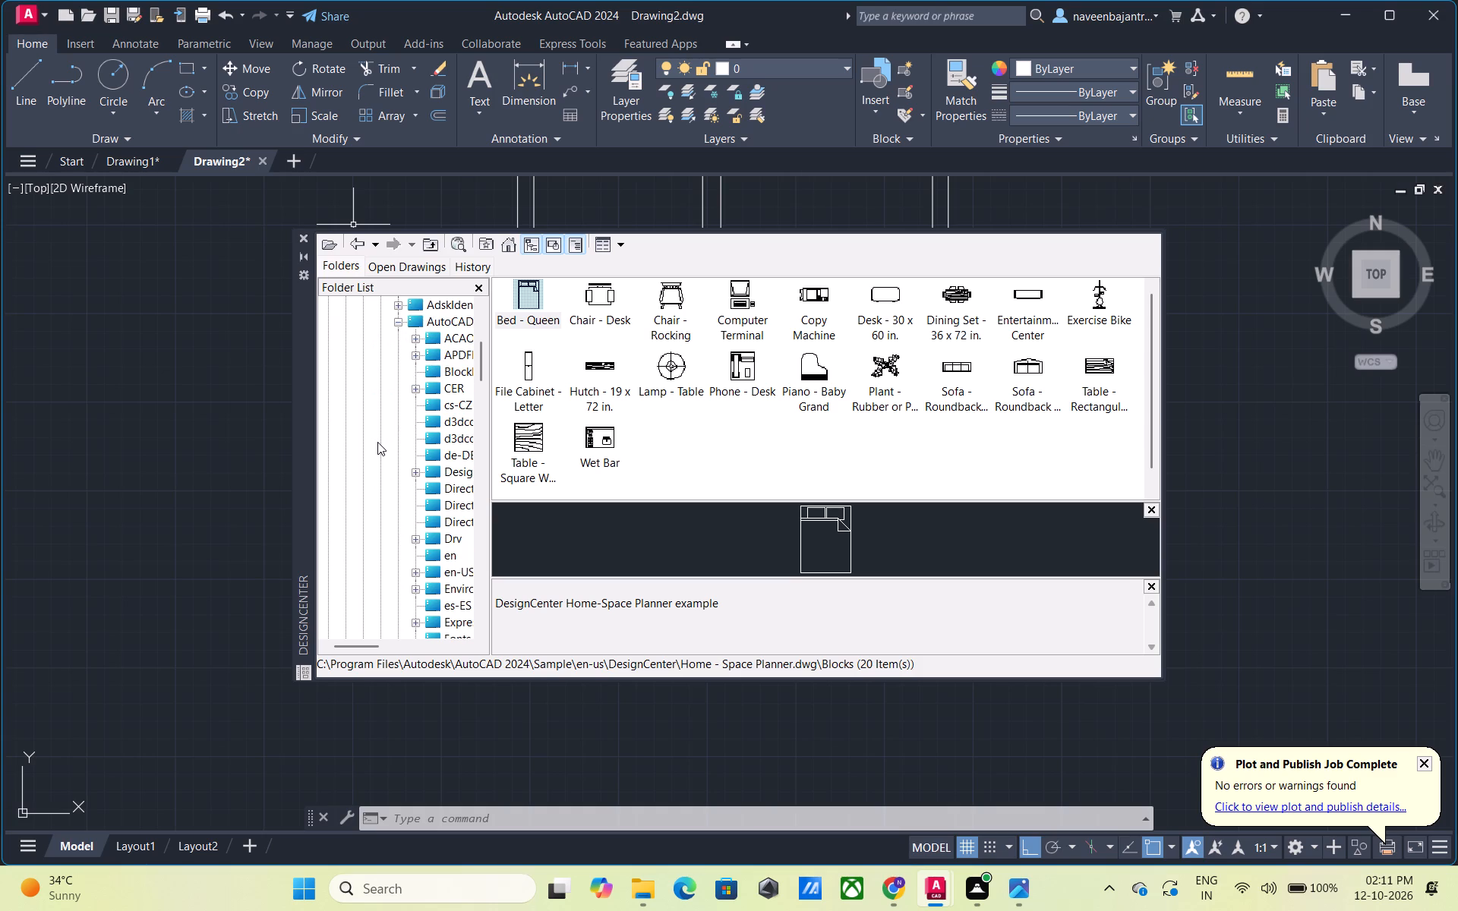
{"action": "scroll", "coordinate": [376, 443], "scroll_direction": "down", "scroll_amount": 1}
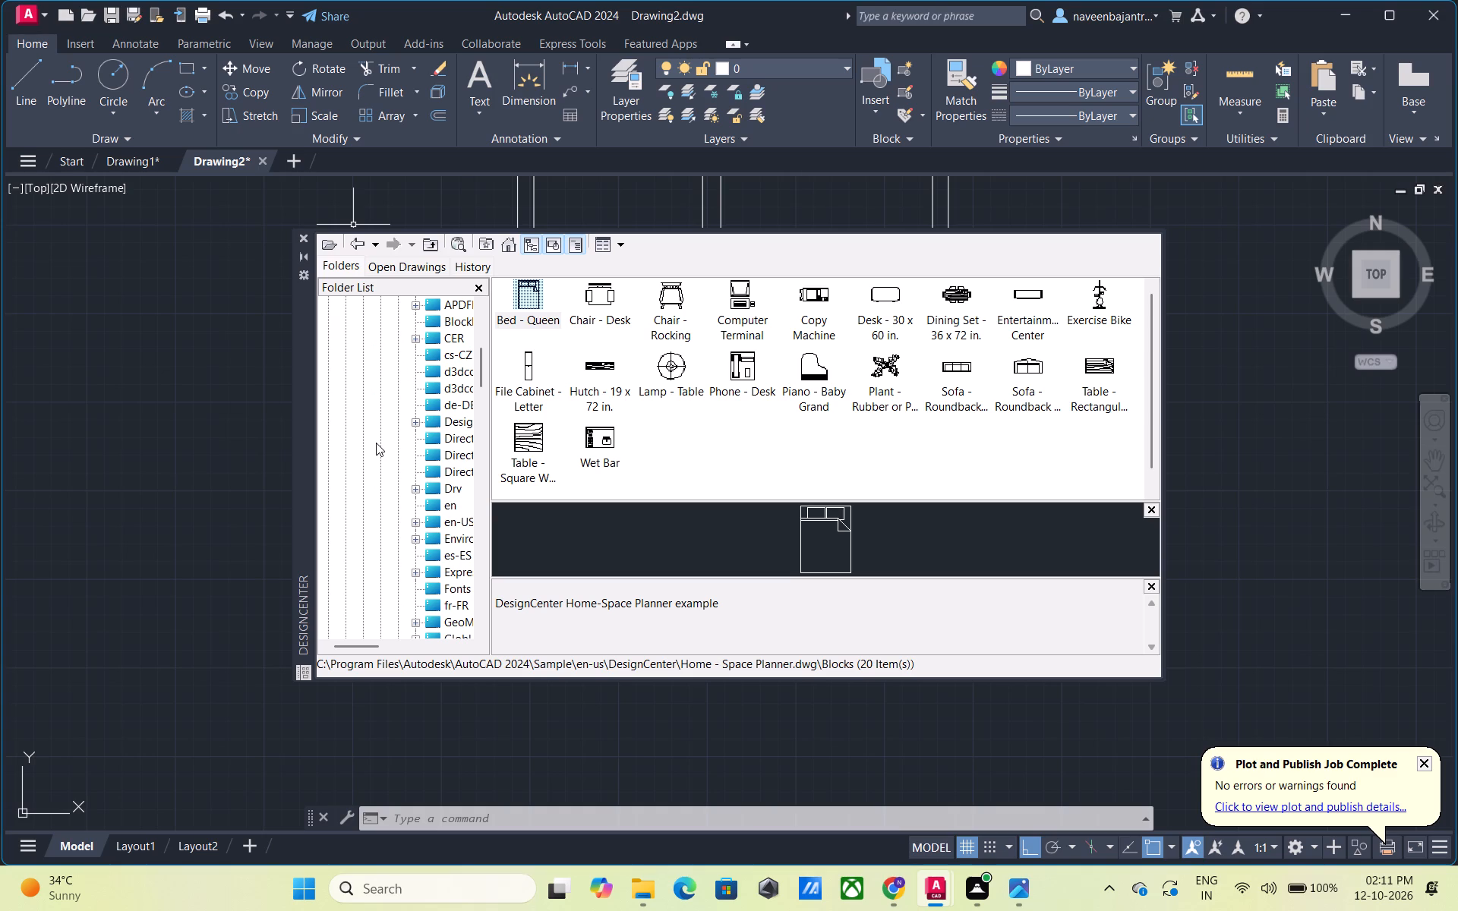
{"action": "scroll", "coordinate": [376, 443], "scroll_direction": "down", "scroll_amount": 1}
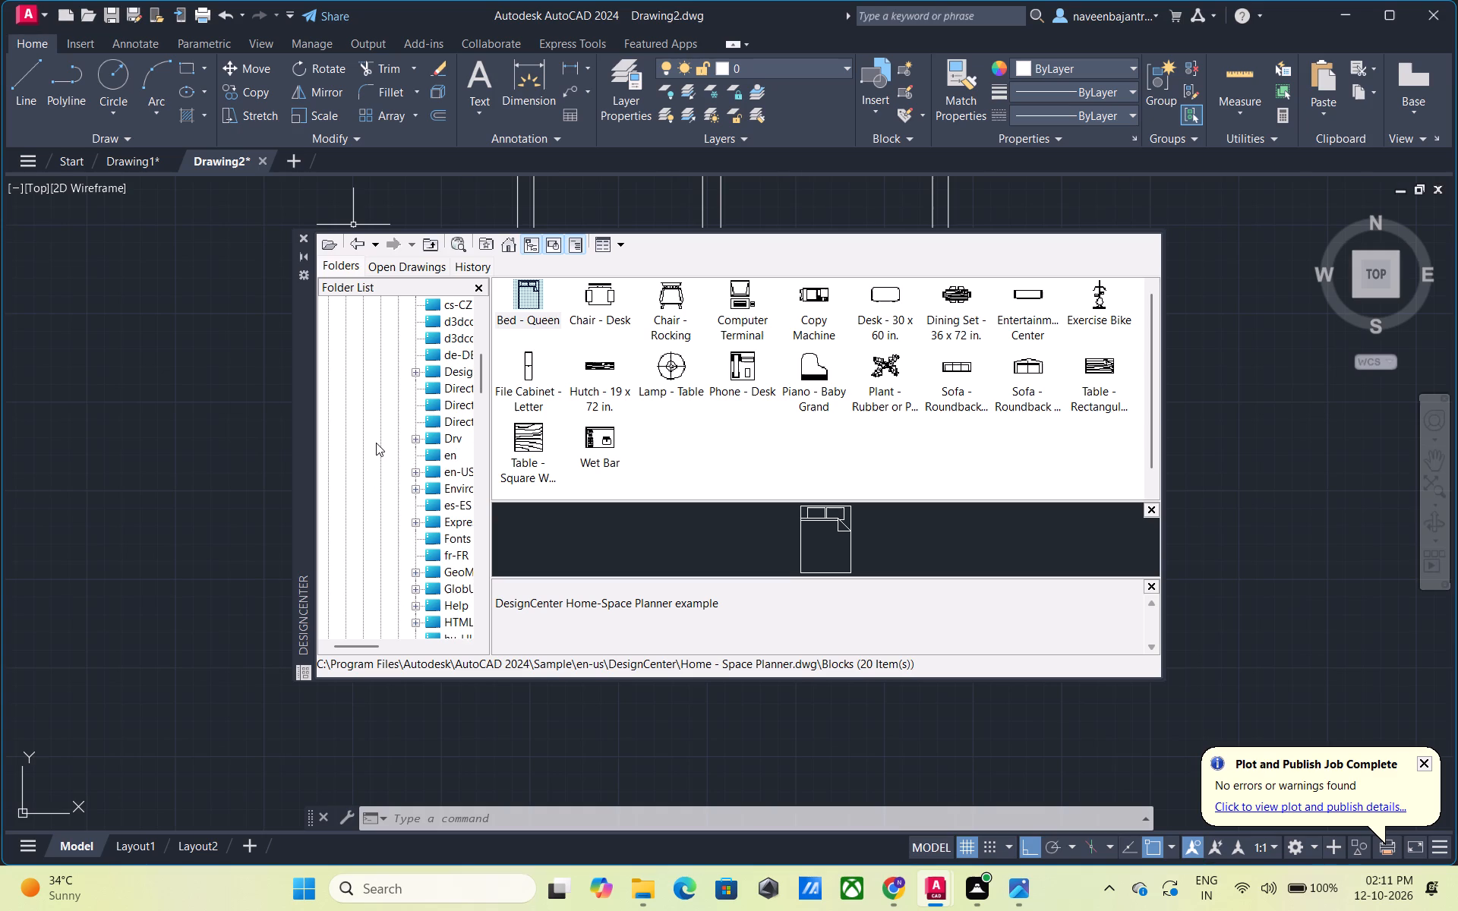
{"action": "scroll", "coordinate": [376, 443], "scroll_direction": "down", "scroll_amount": 1}
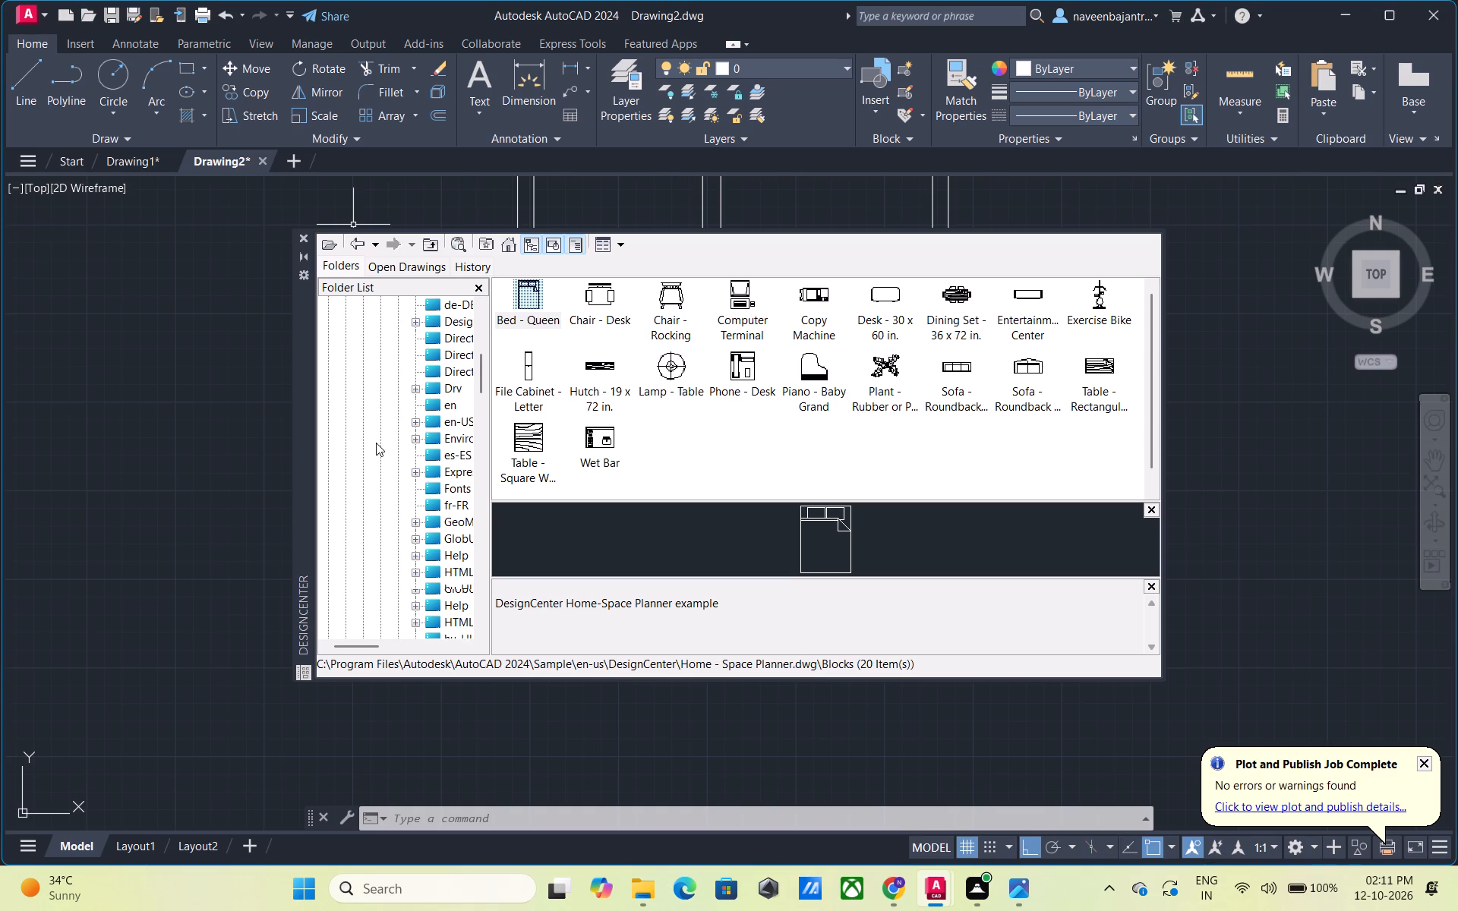
{"action": "scroll", "coordinate": [376, 443], "scroll_direction": "down", "scroll_amount": 1}
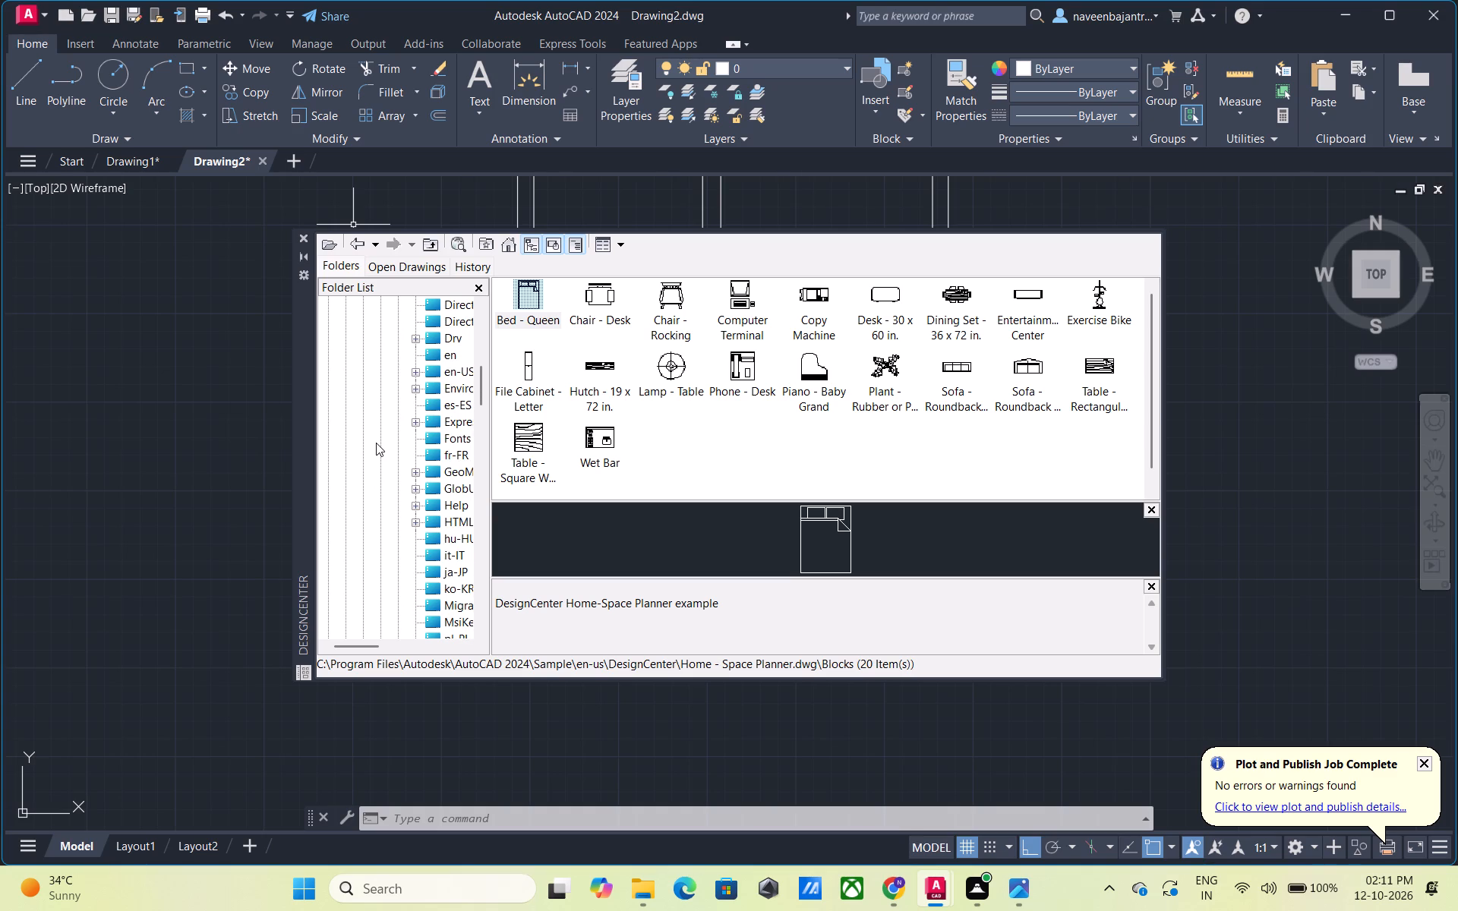
{"action": "scroll", "coordinate": [376, 443], "scroll_direction": "down", "scroll_amount": 1}
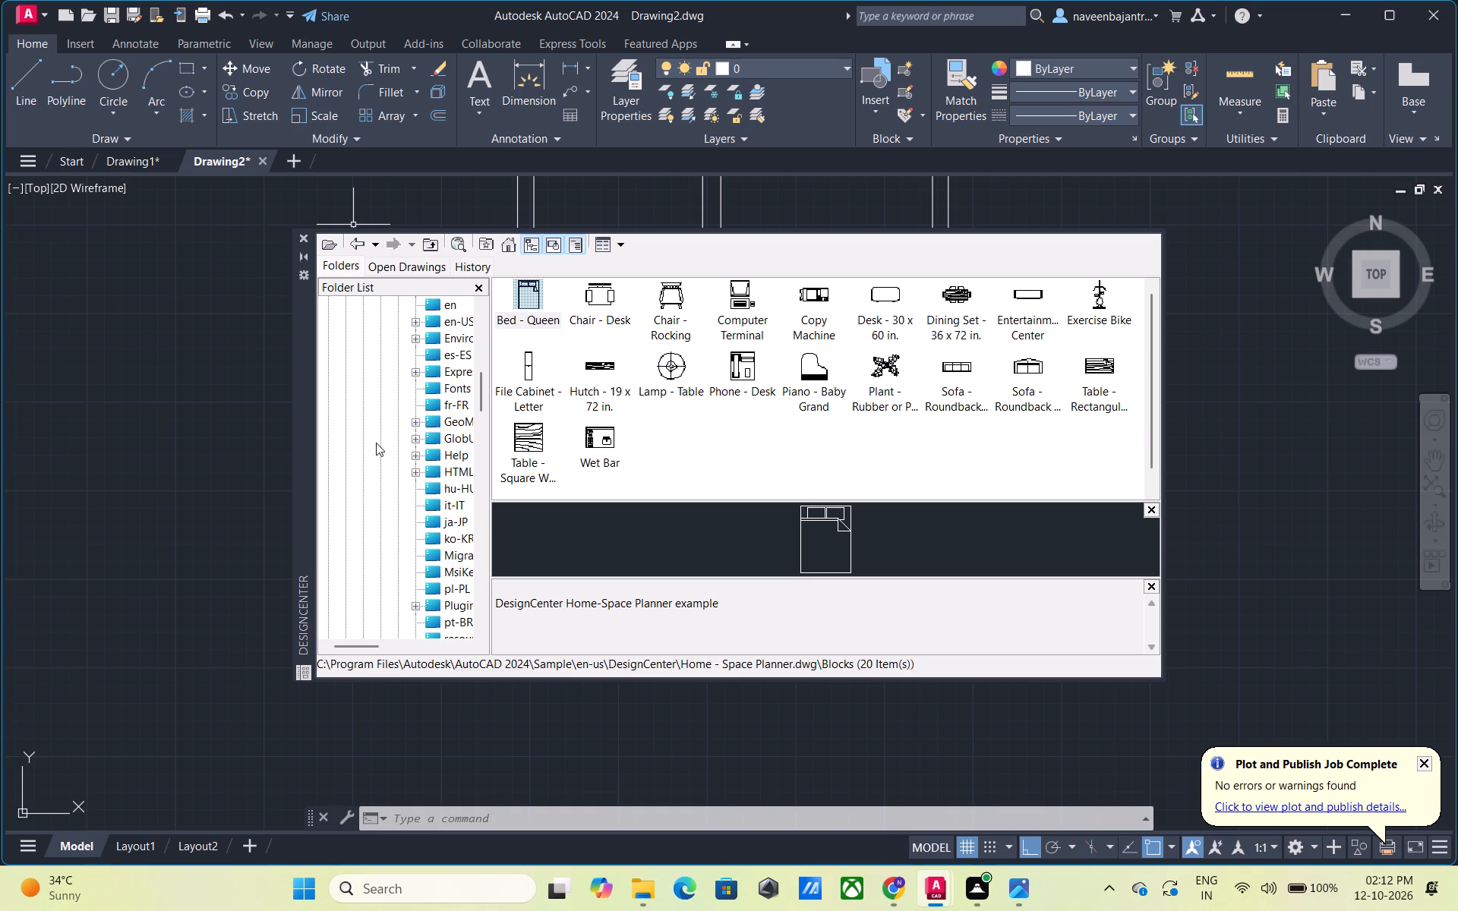
{"action": "scroll", "coordinate": [376, 443], "scroll_direction": "down", "scroll_amount": 2}
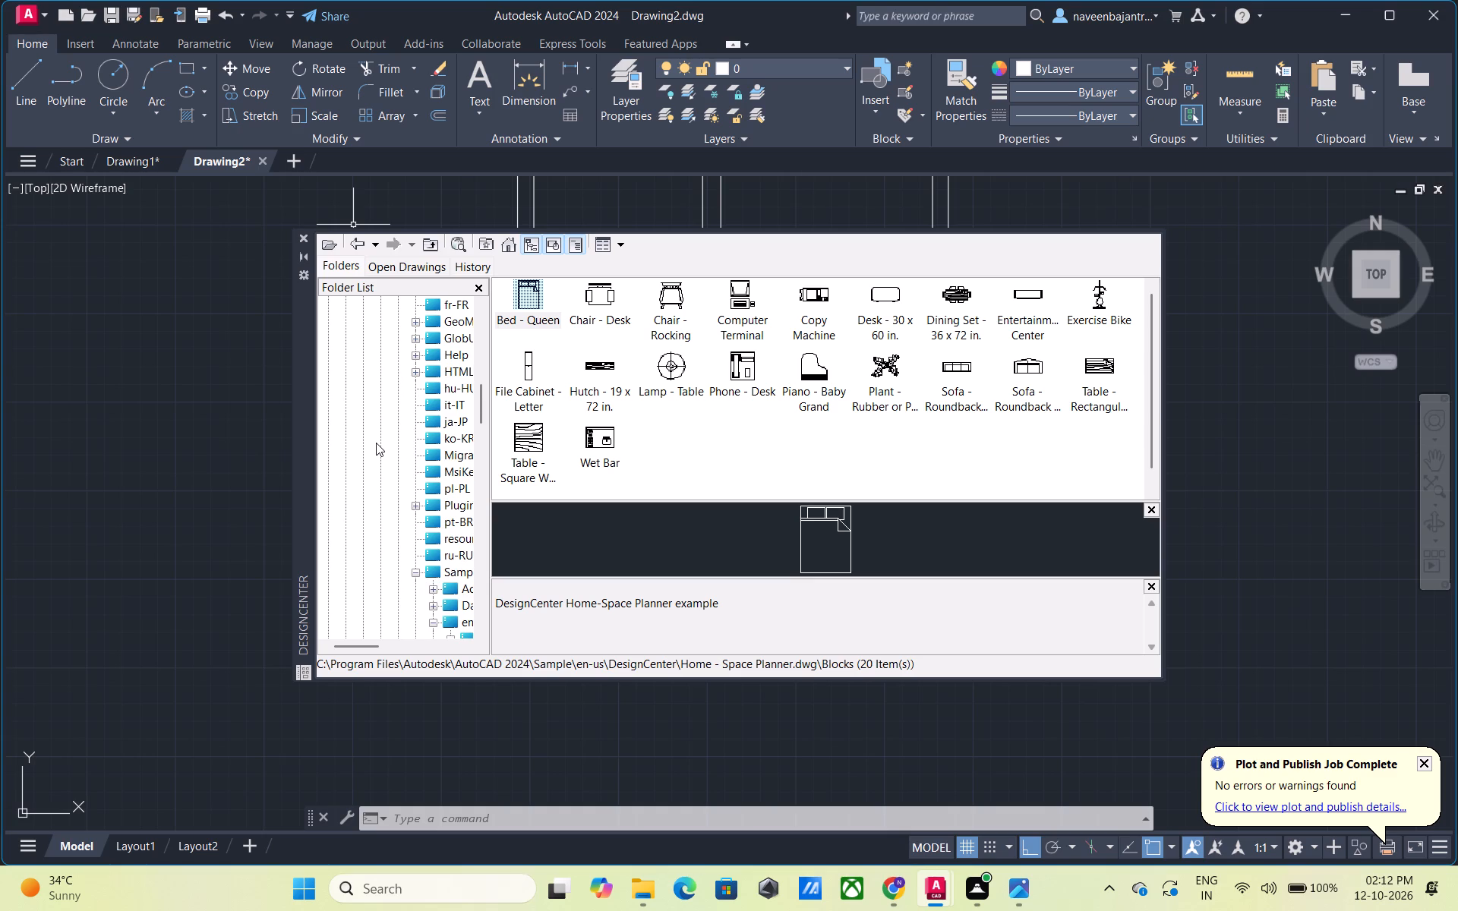
{"action": "scroll", "coordinate": [376, 443], "scroll_direction": "down", "scroll_amount": 2}
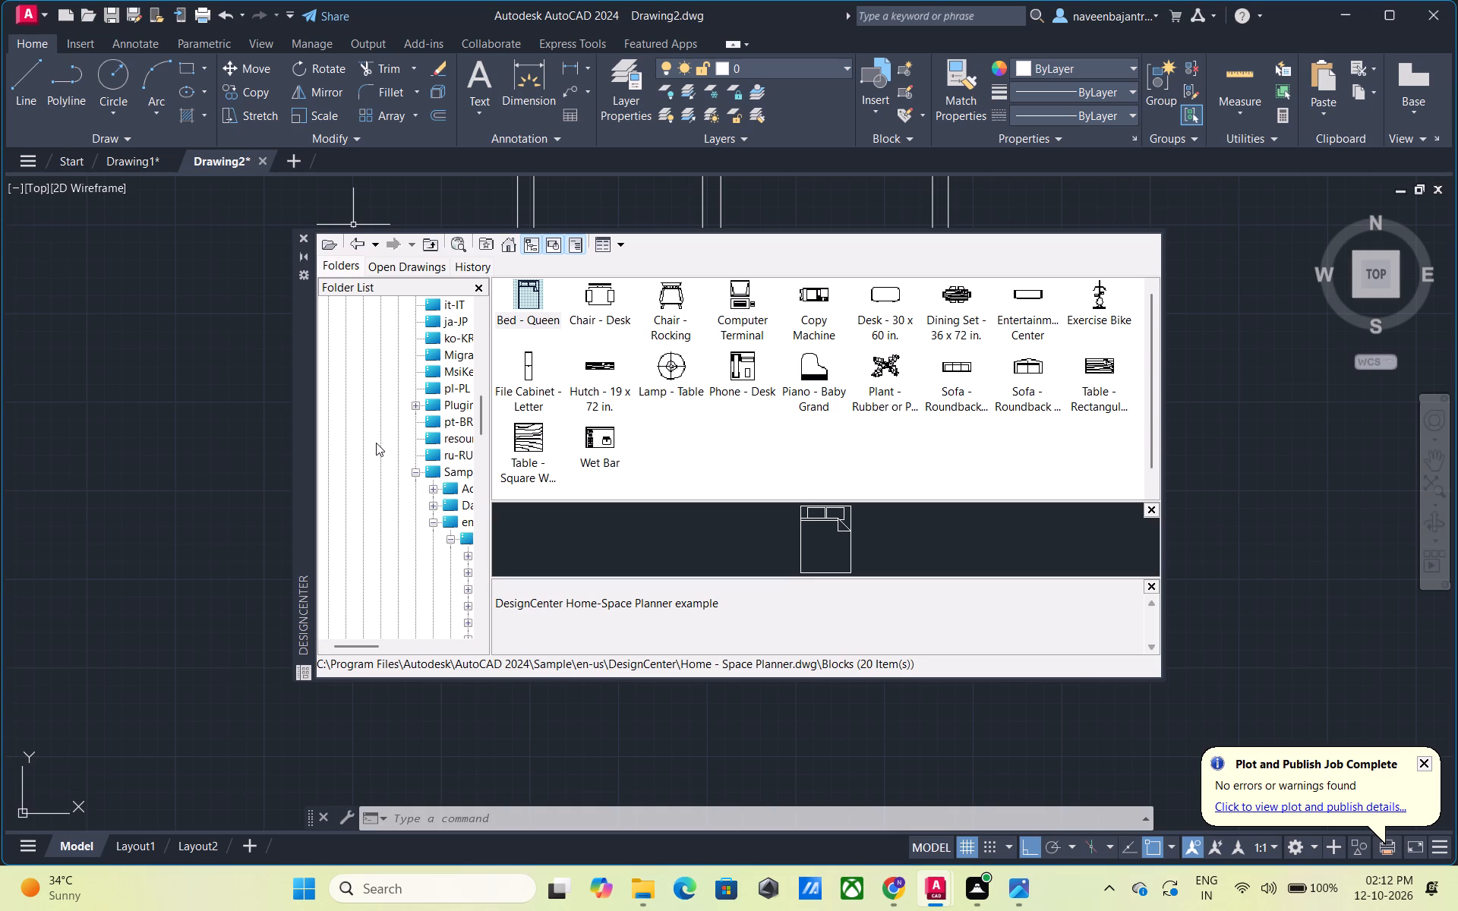
{"action": "scroll", "coordinate": [374, 443], "scroll_direction": "down", "scroll_amount": 1}
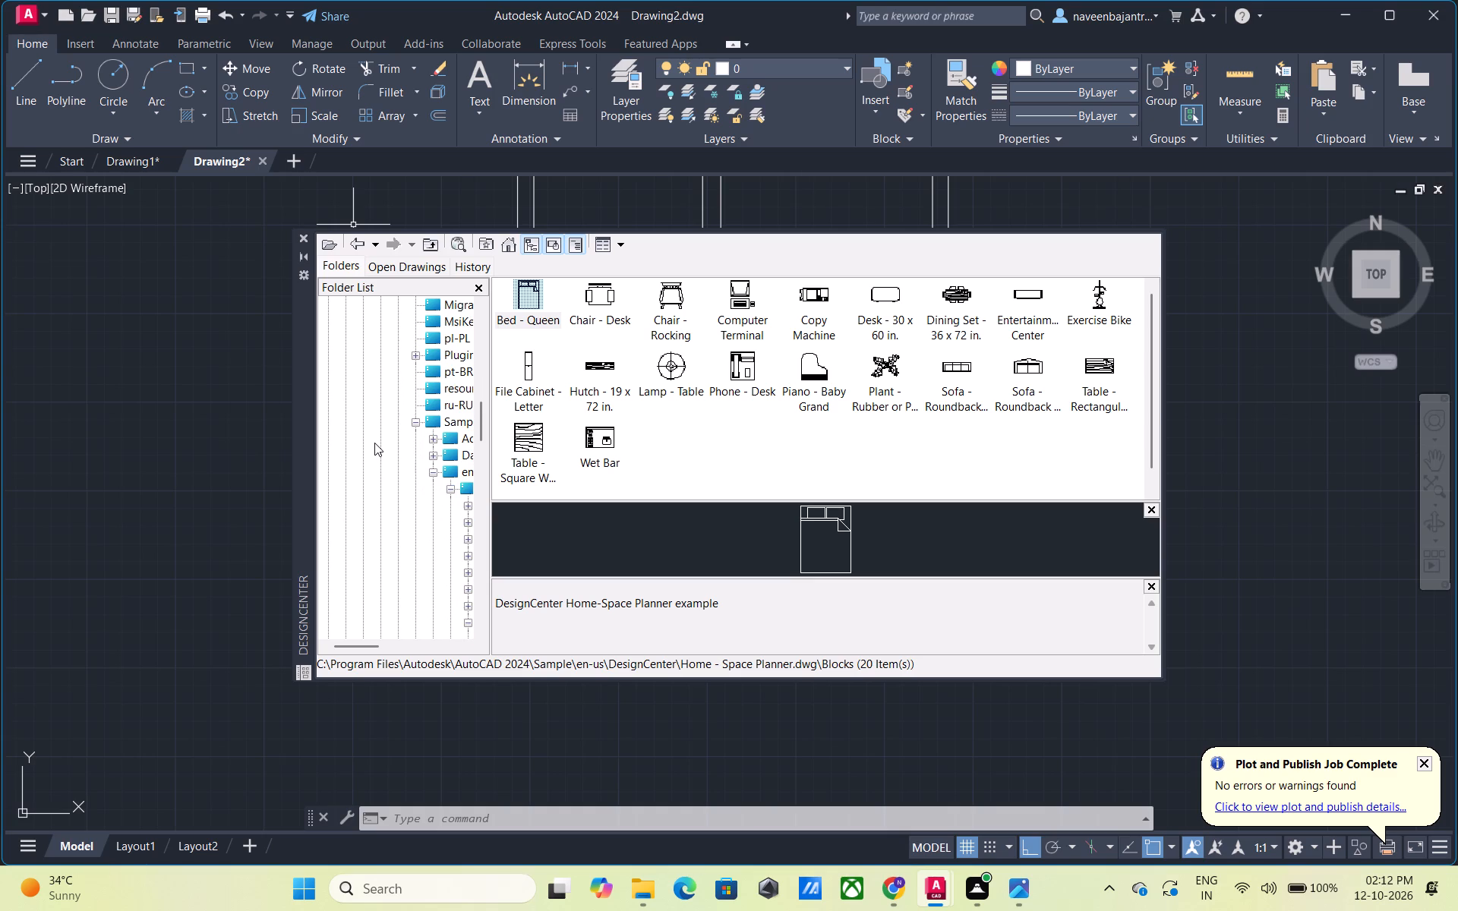
{"action": "scroll", "coordinate": [374, 443], "scroll_direction": "down", "scroll_amount": 1}
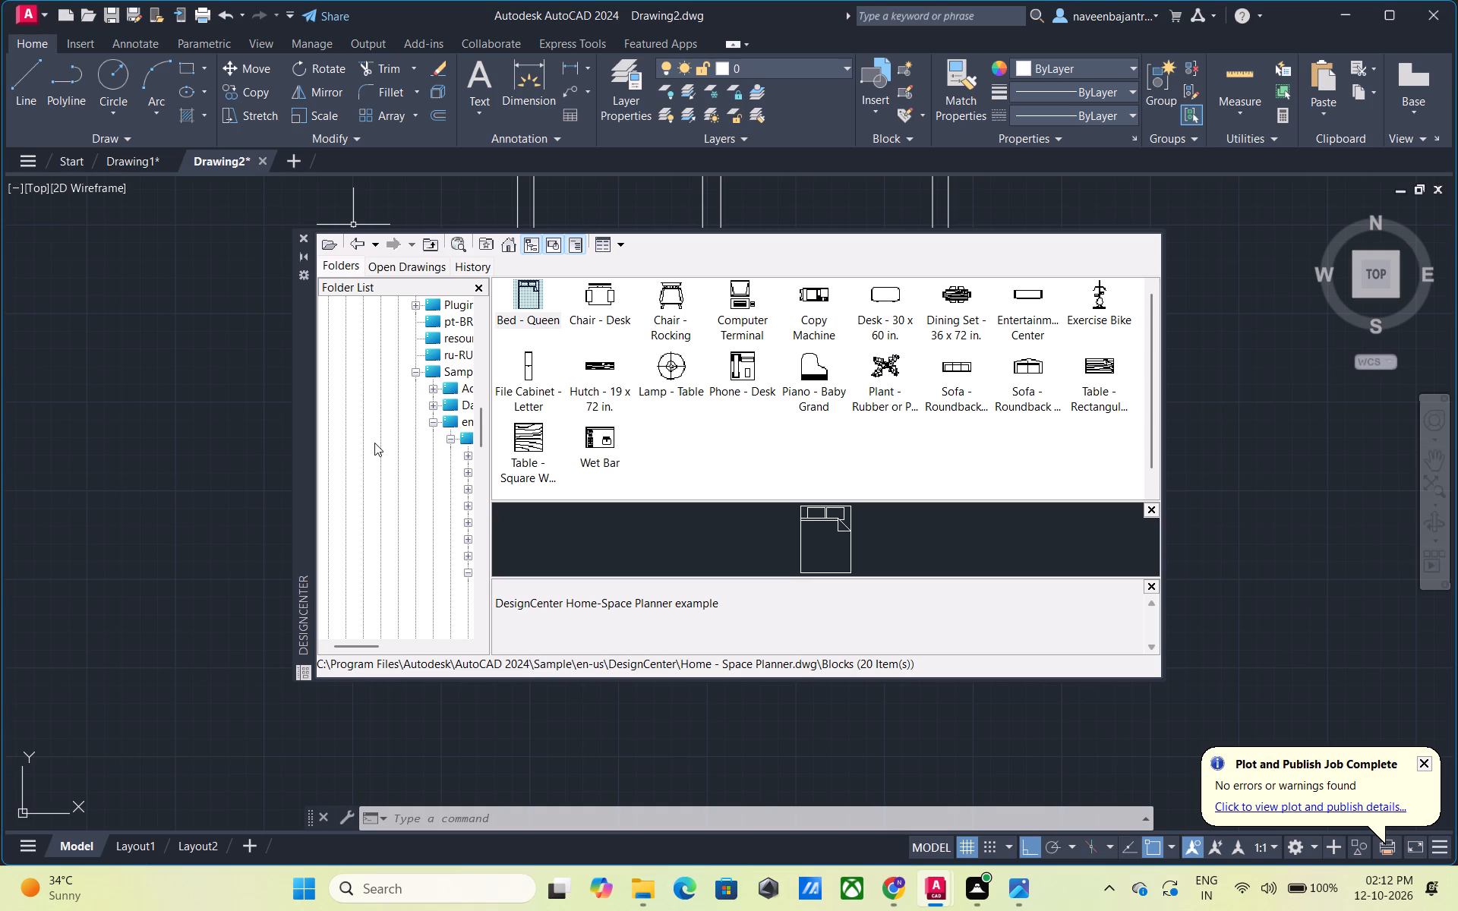
{"action": "scroll", "coordinate": [374, 443], "scroll_direction": "down", "scroll_amount": 2}
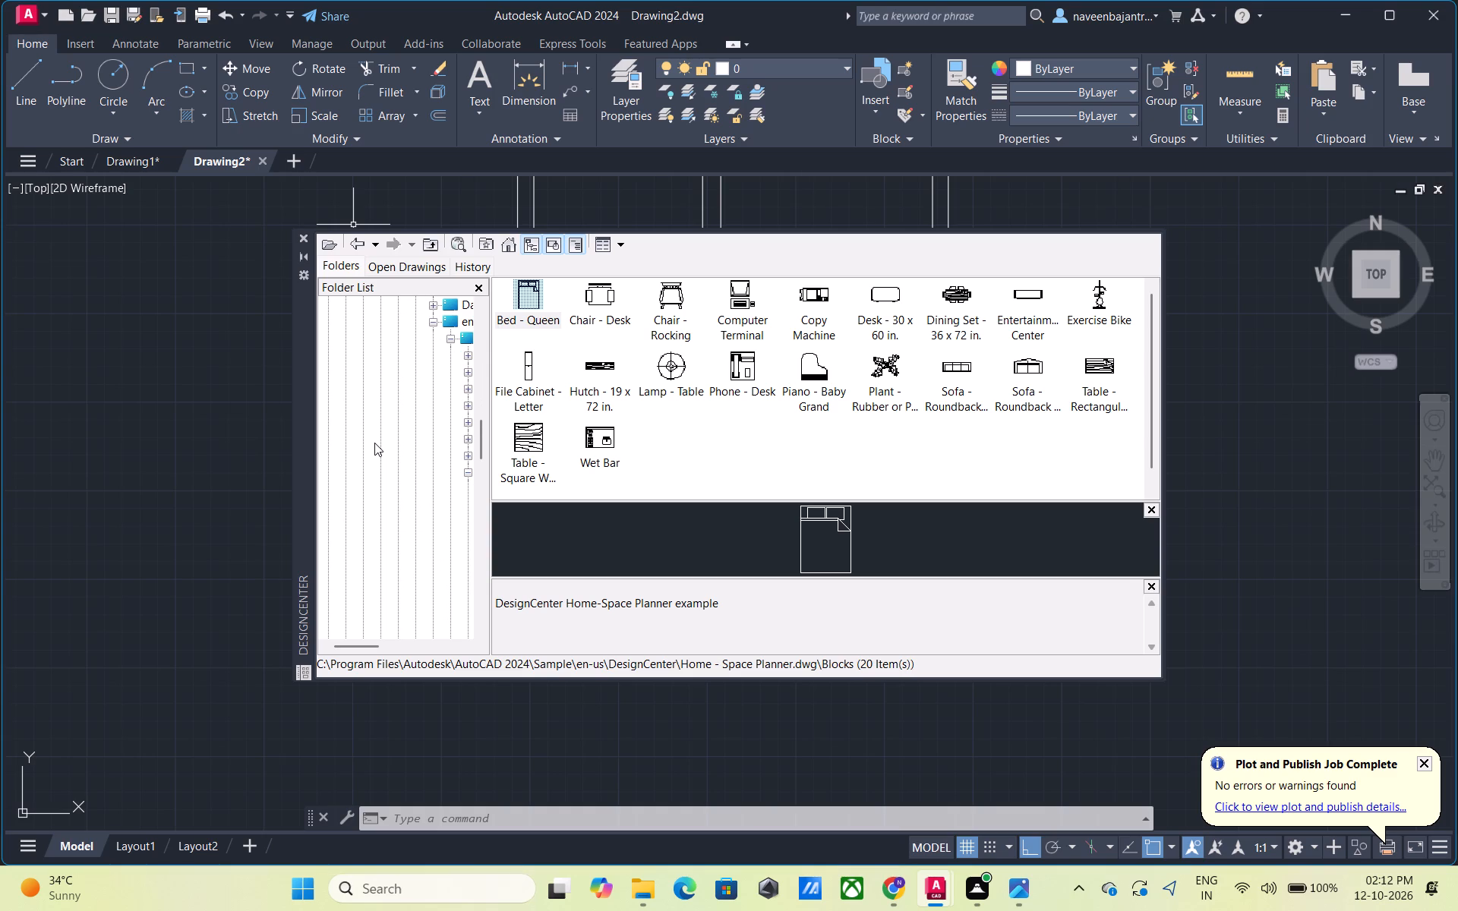
{"action": "scroll", "coordinate": [374, 443], "scroll_direction": "down", "scroll_amount": 2}
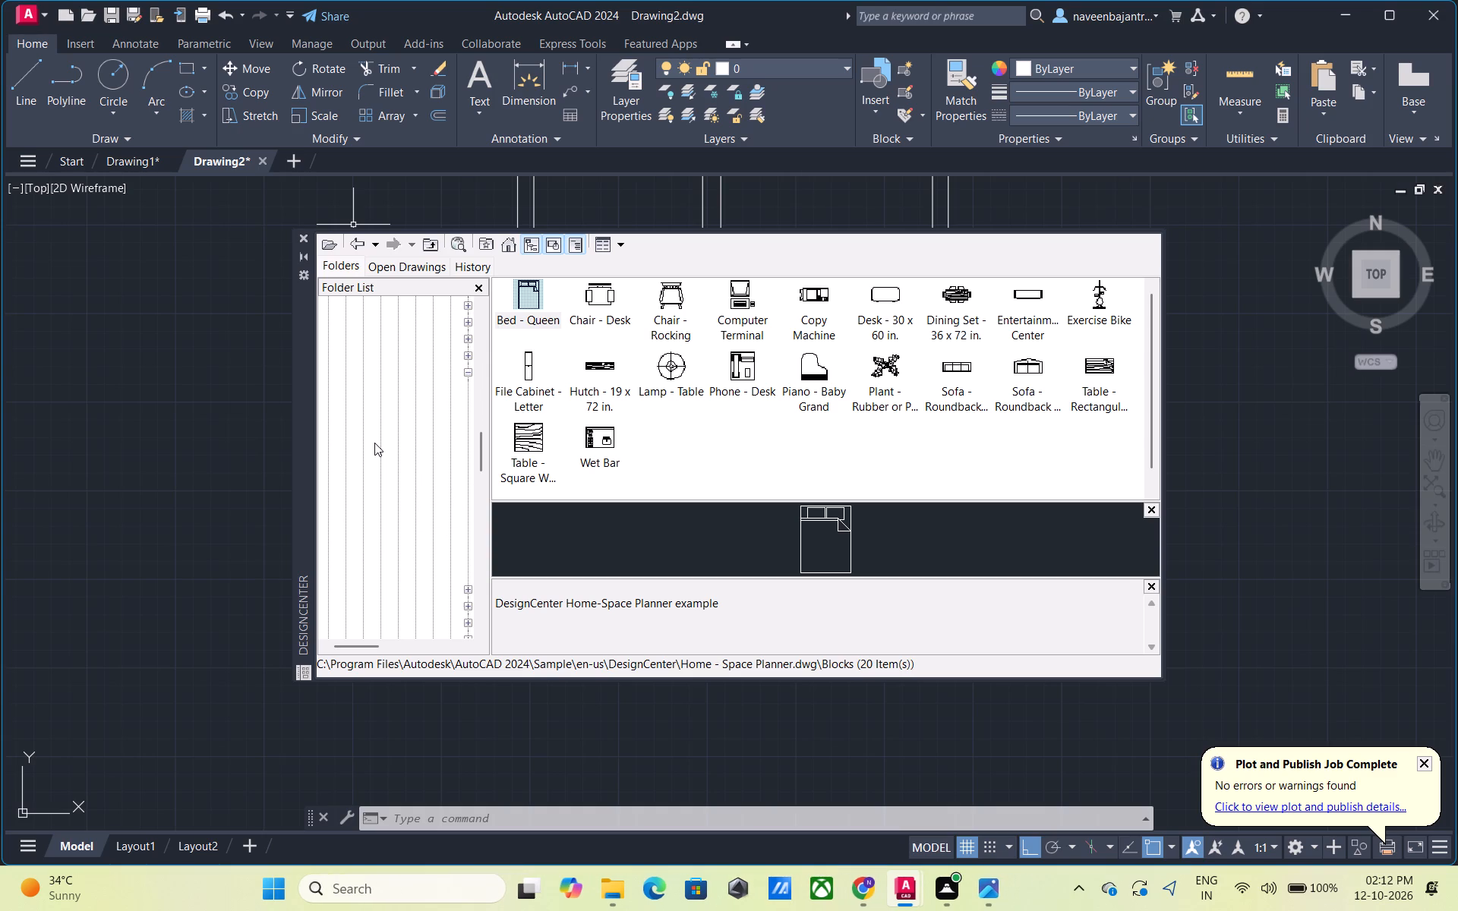
{"action": "scroll", "coordinate": [374, 443], "scroll_direction": "down", "scroll_amount": 3}
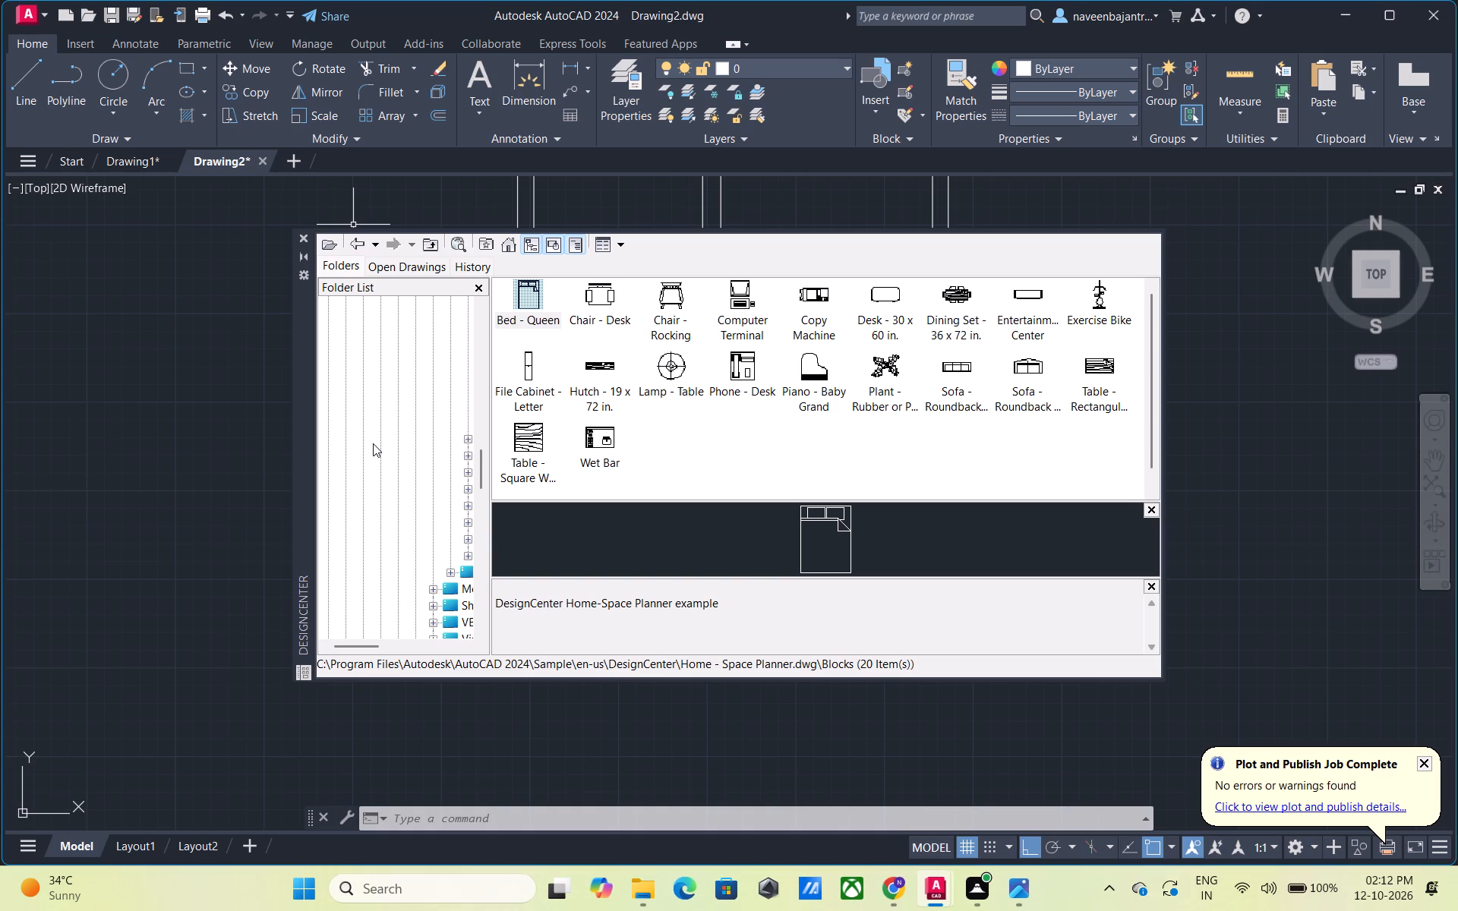
{"action": "scroll", "coordinate": [373, 443], "scroll_direction": "down", "scroll_amount": 1}
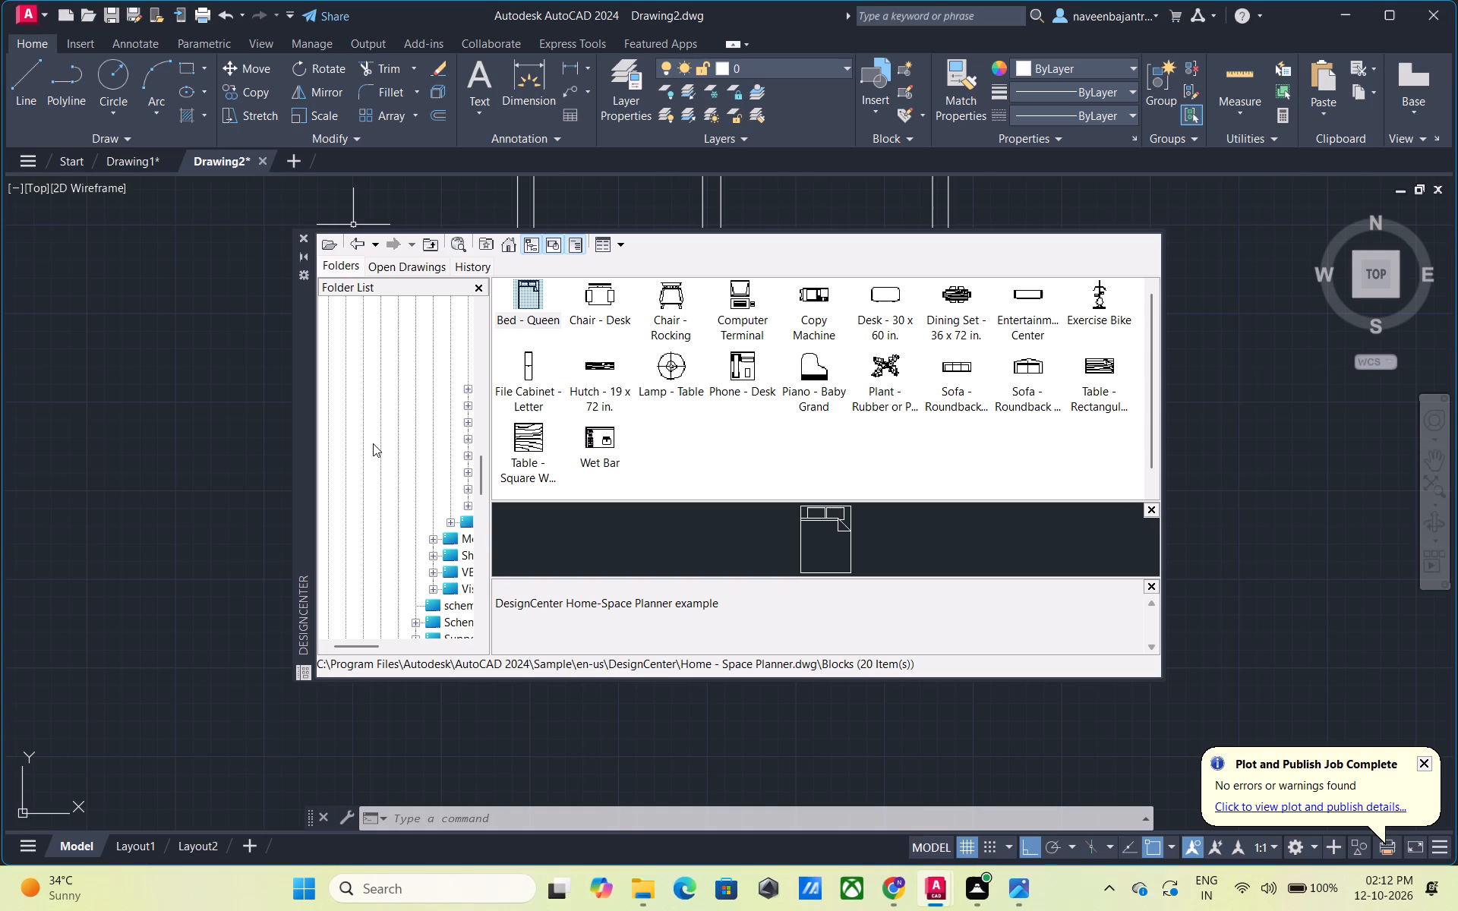
{"action": "scroll", "coordinate": [373, 443], "scroll_direction": "down", "scroll_amount": 1}
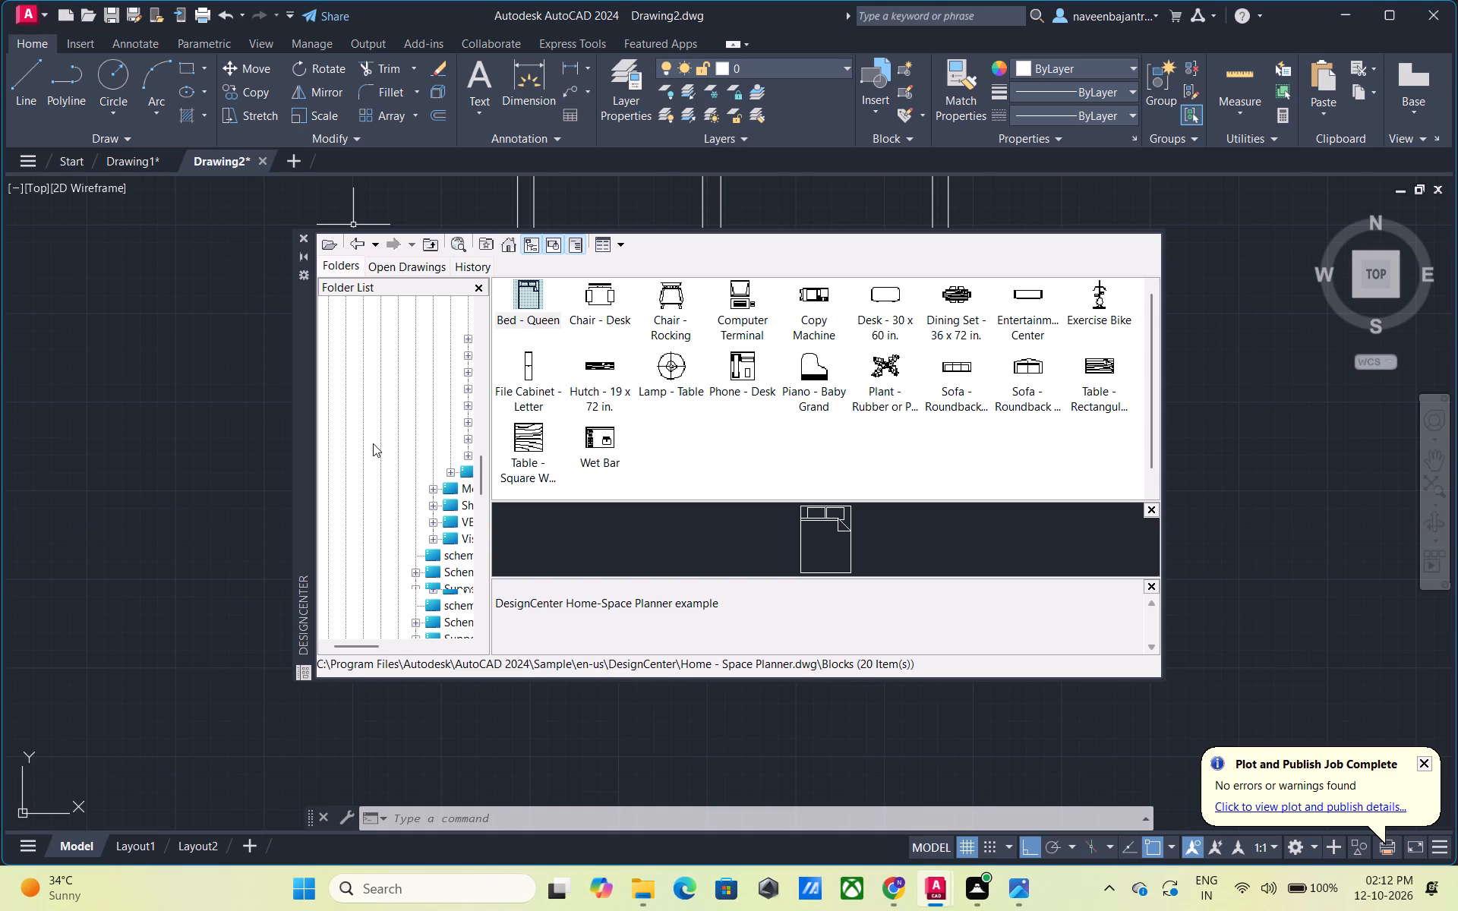
{"action": "scroll", "coordinate": [373, 443], "scroll_direction": "down", "scroll_amount": 1}
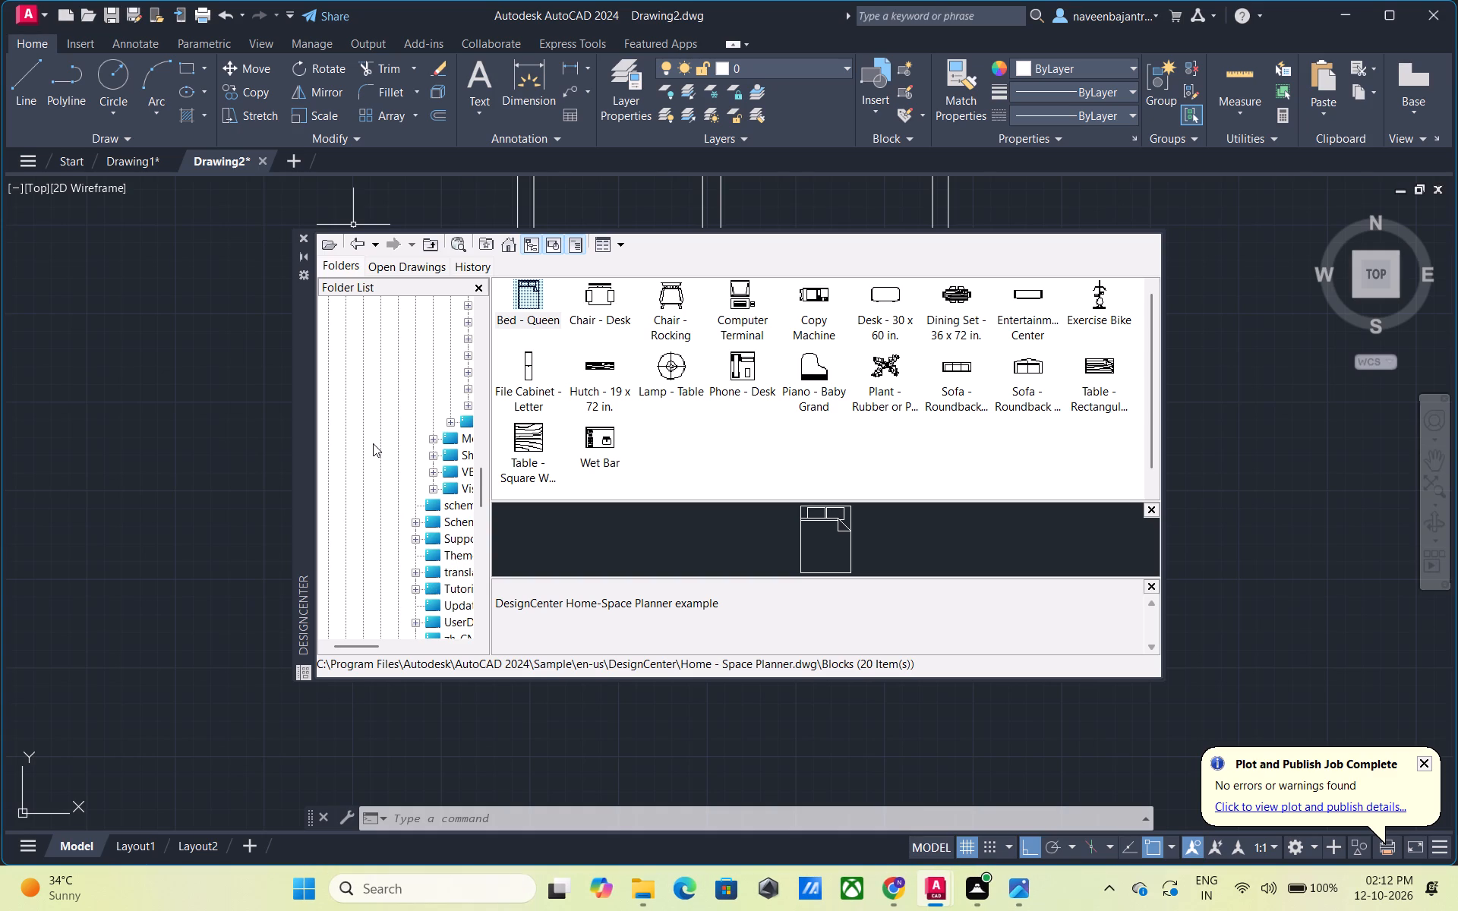
{"action": "scroll", "coordinate": [373, 443], "scroll_direction": "down", "scroll_amount": 1}
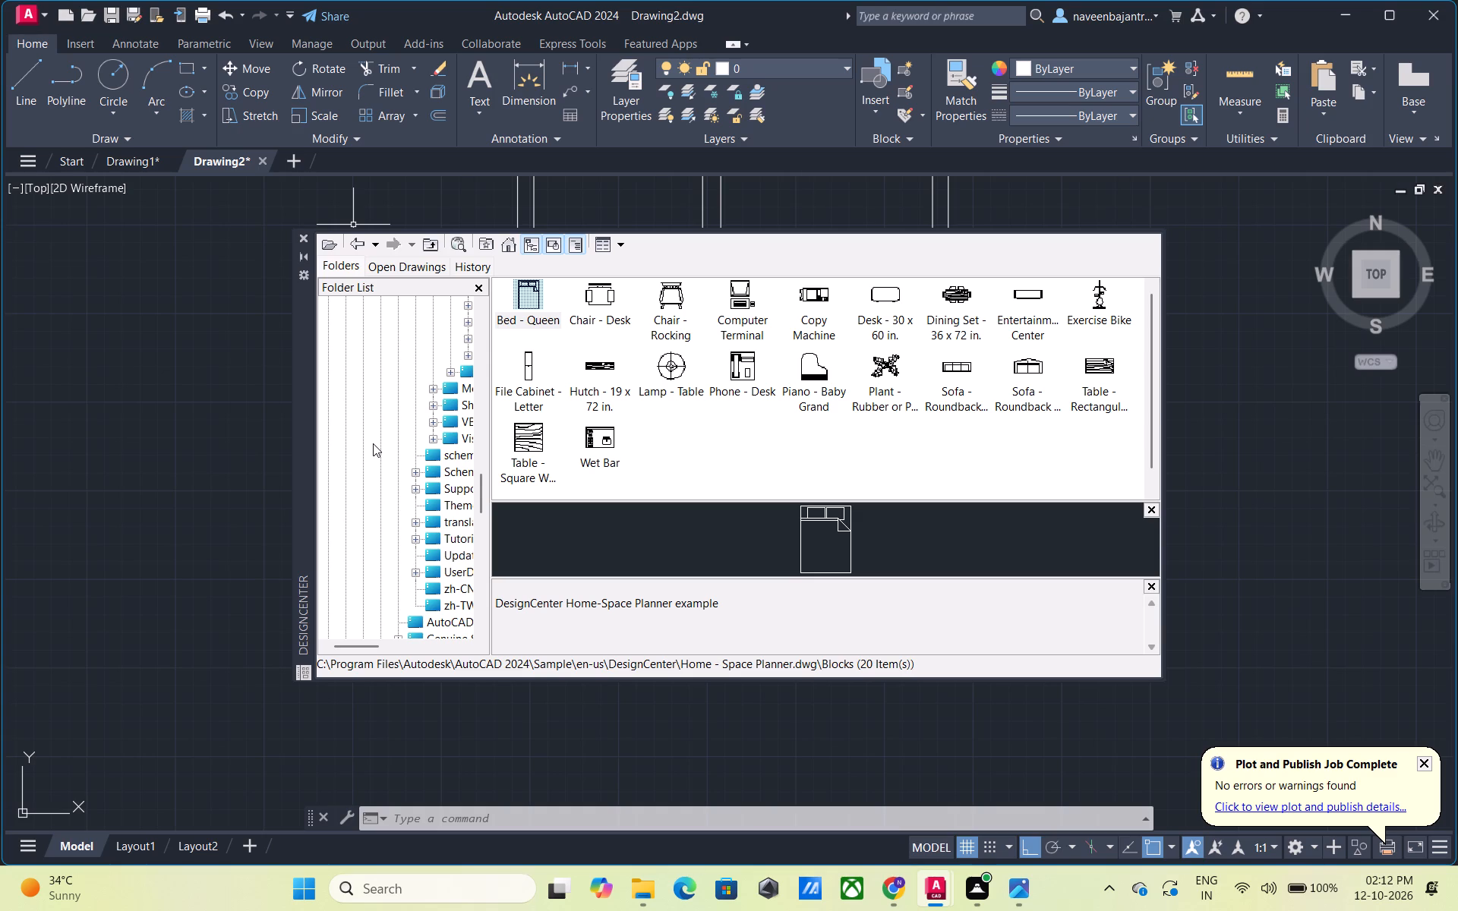
{"action": "scroll", "coordinate": [373, 443], "scroll_direction": "down", "scroll_amount": 1}
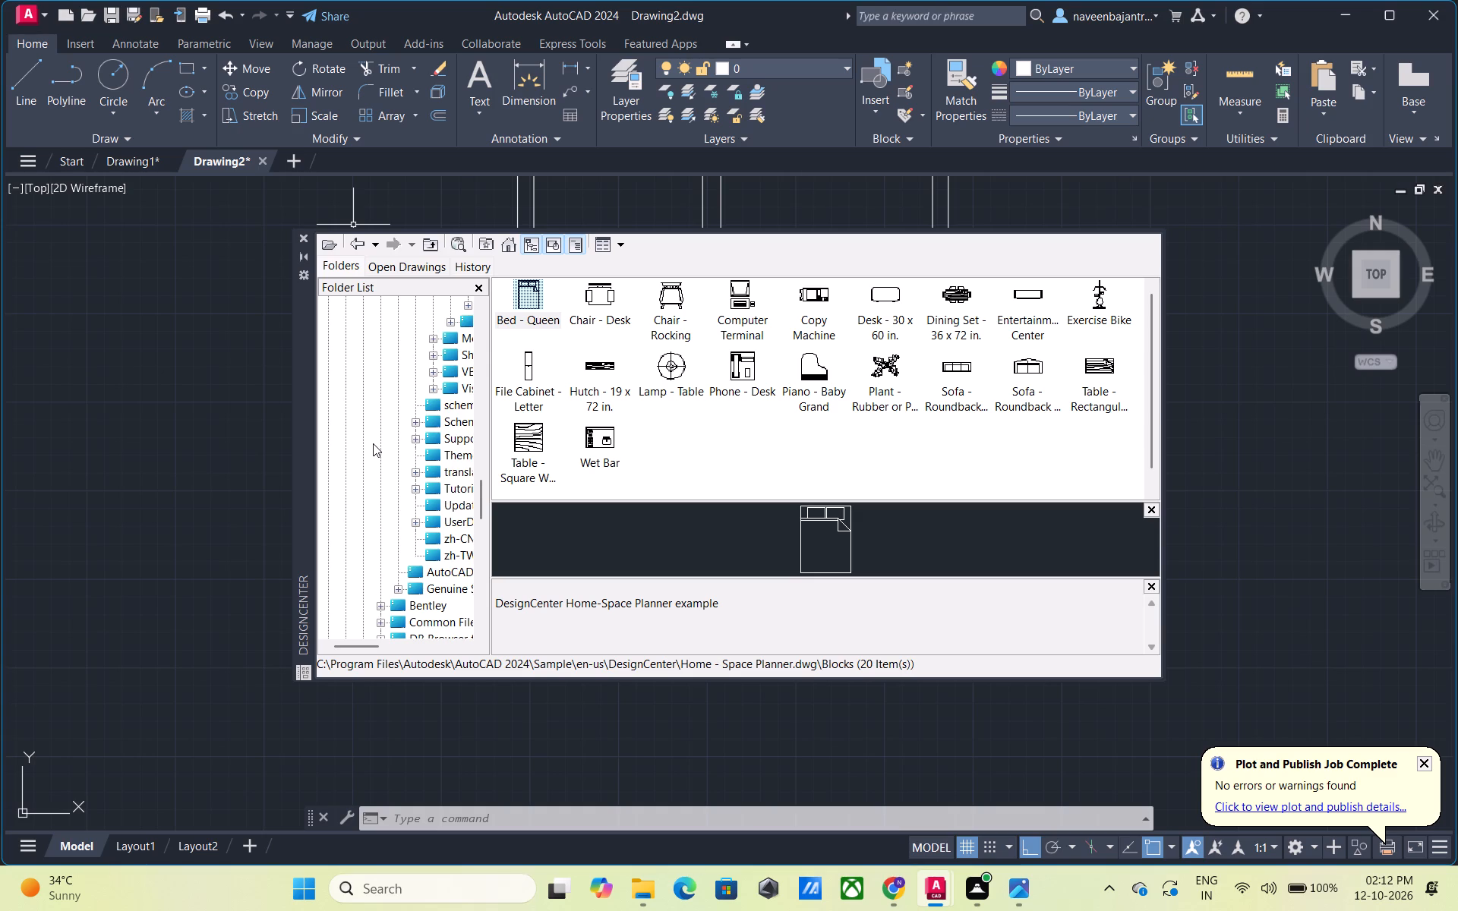
{"action": "scroll", "coordinate": [373, 443], "scroll_direction": "down", "scroll_amount": 1}
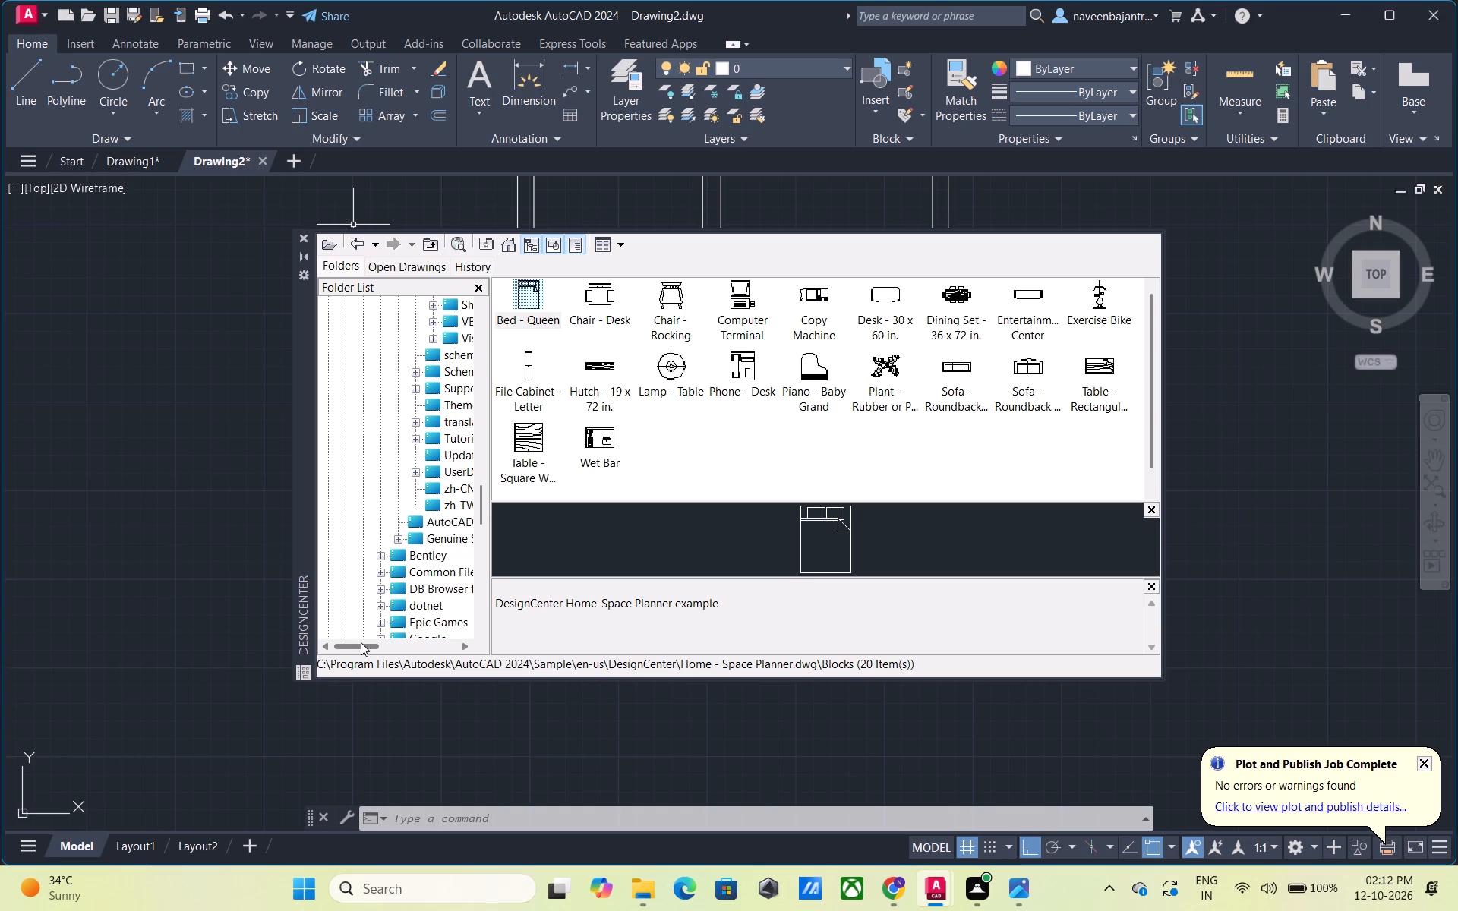
{"action": "left_click_drag", "start_coordinate": [361, 642], "coordinate": [380, 640]}
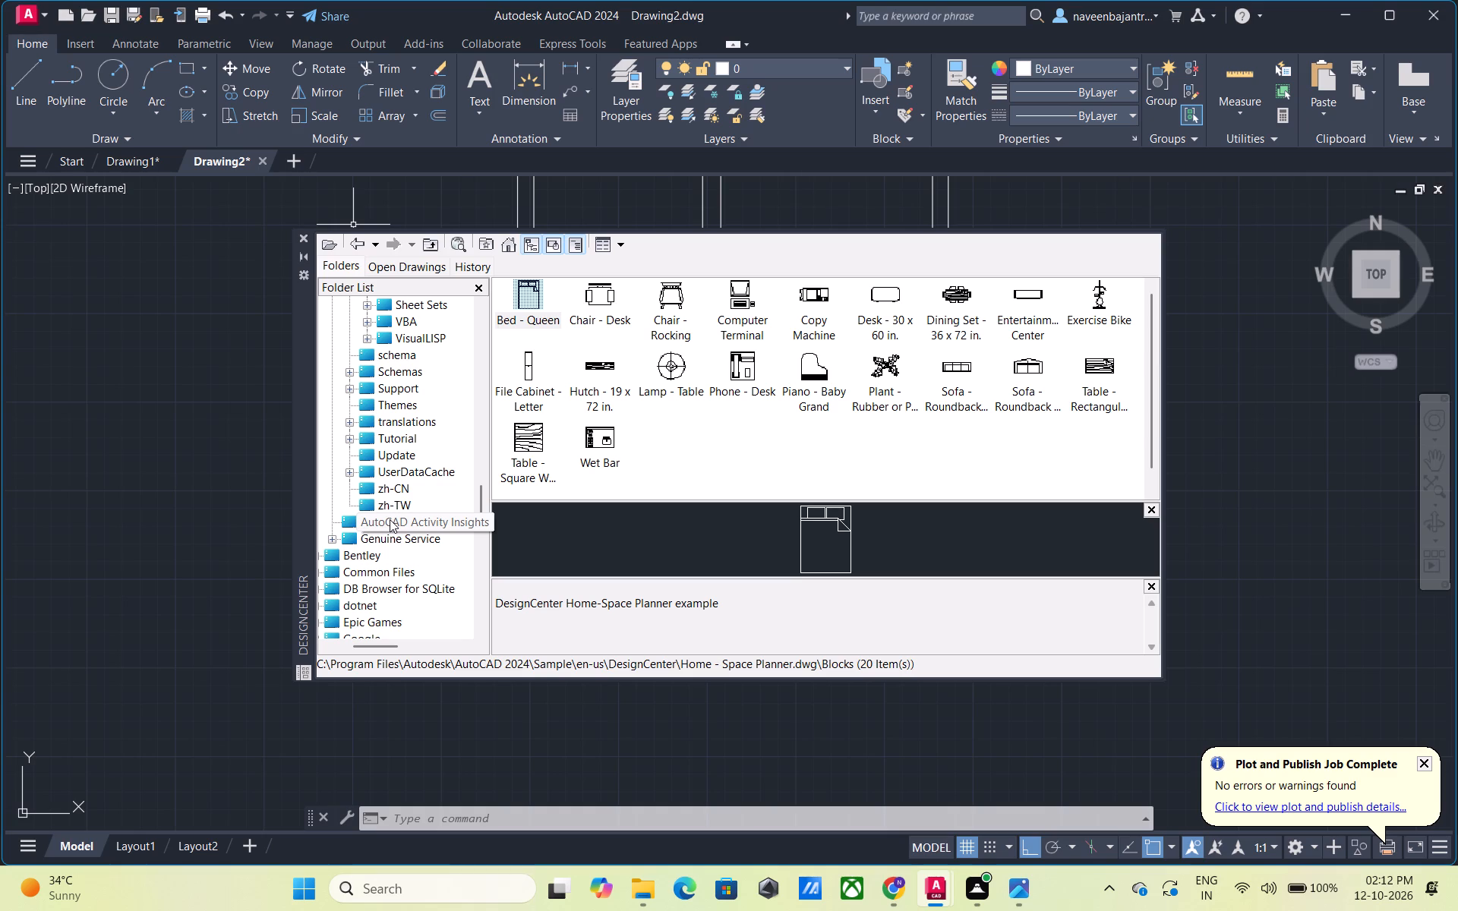
{"action": "scroll", "coordinate": [390, 519], "scroll_direction": "down", "scroll_amount": 1}
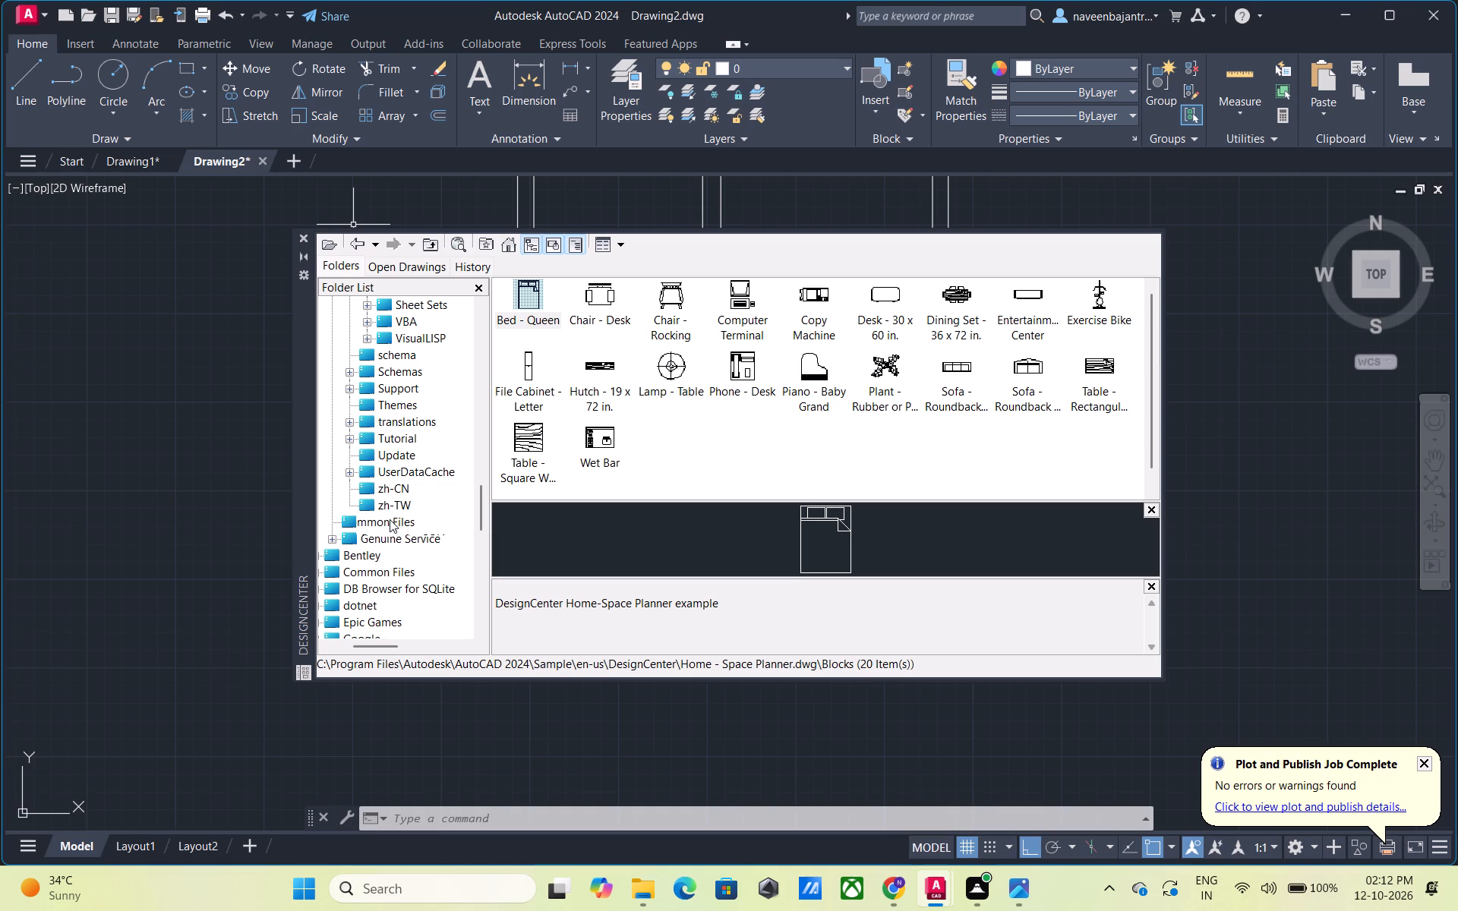
{"action": "scroll", "coordinate": [390, 519], "scroll_direction": "down", "scroll_amount": 1}
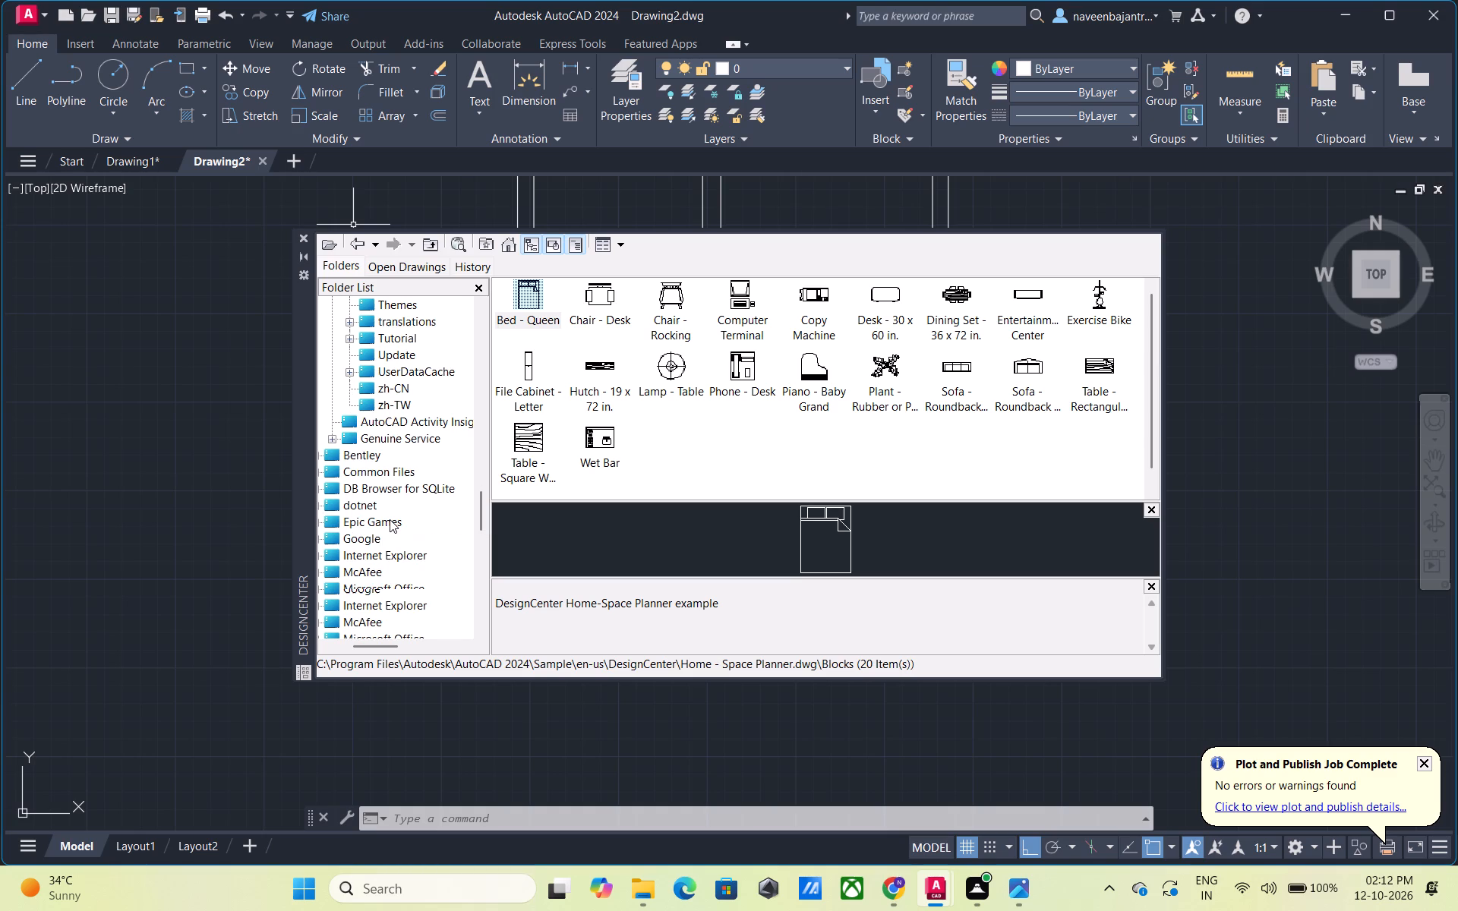
{"action": "scroll", "coordinate": [390, 519], "scroll_direction": "down", "scroll_amount": 1}
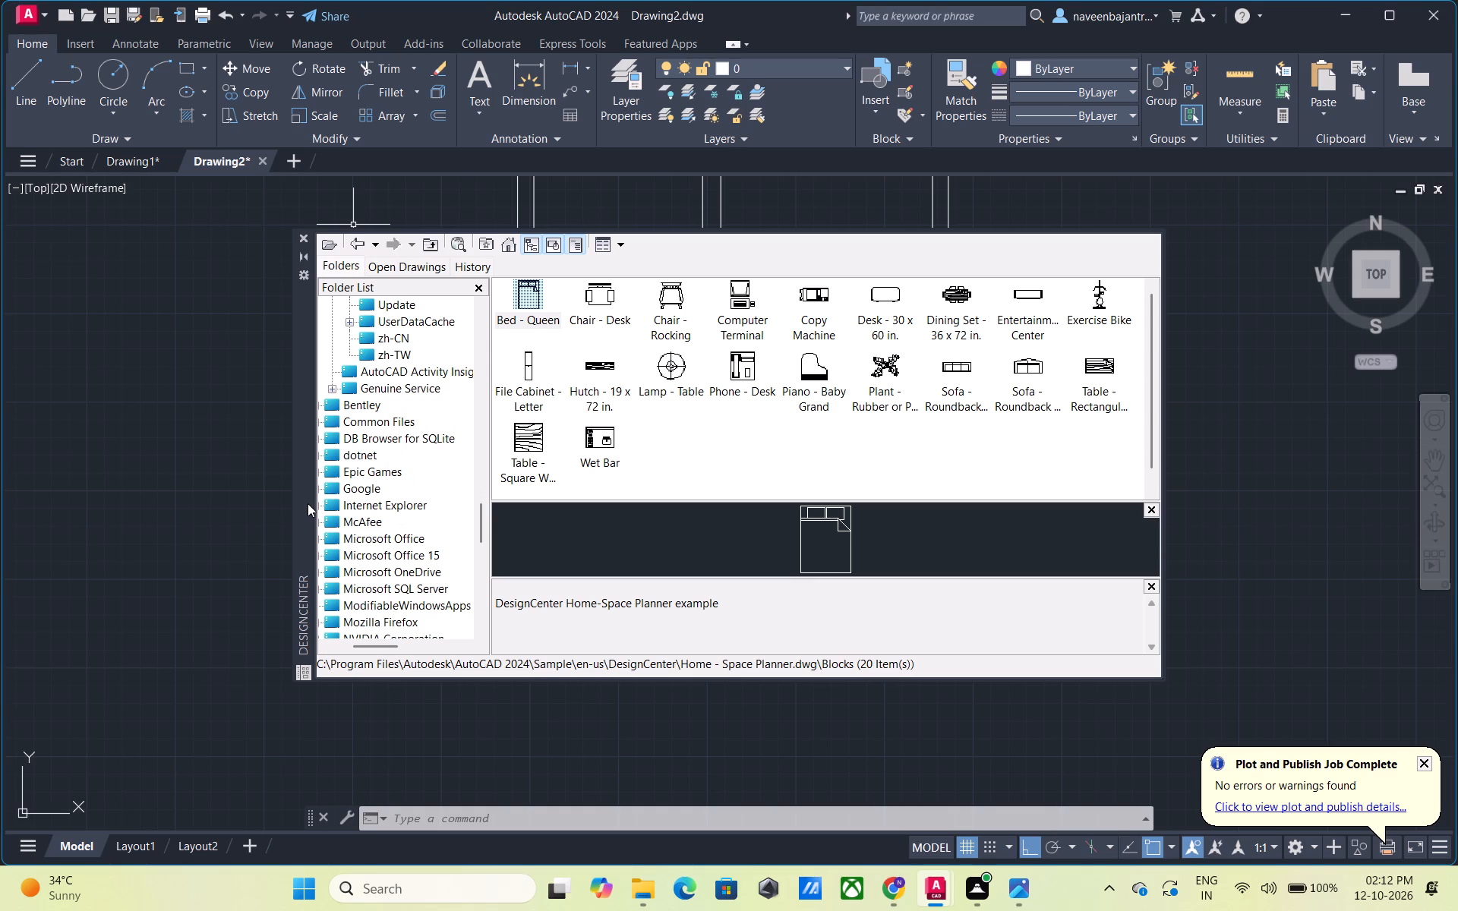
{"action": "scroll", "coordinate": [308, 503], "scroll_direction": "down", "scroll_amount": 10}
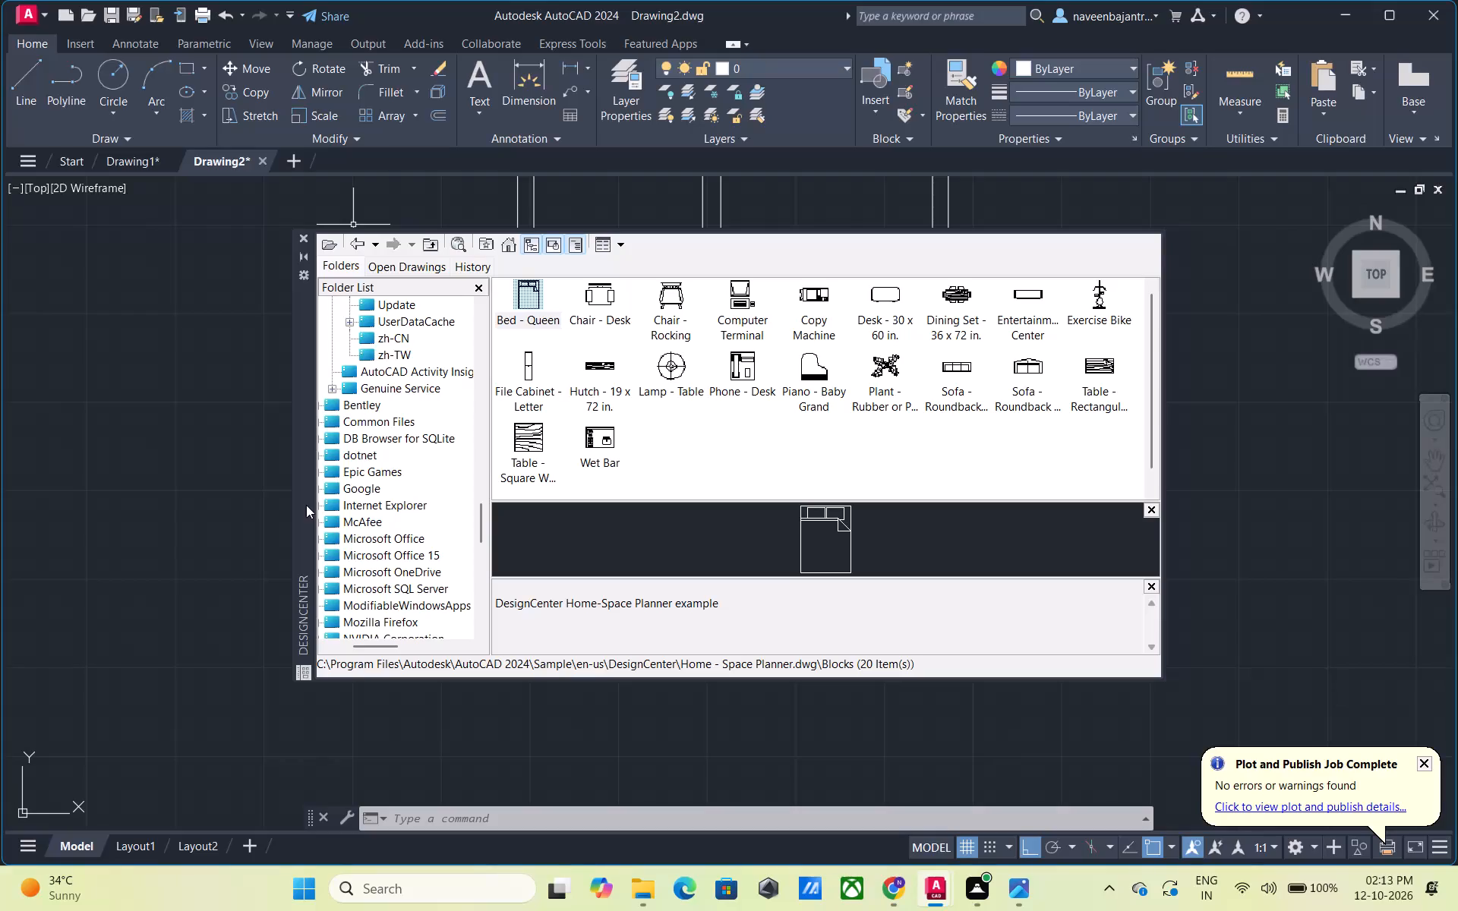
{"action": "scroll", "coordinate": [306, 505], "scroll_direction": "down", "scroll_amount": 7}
Look down DesignCenter's folder tree through the remaining Program Files folders to the last C: drive folders and Local Disk (D:).
{"action": "scroll", "coordinate": [385, 503], "scroll_direction": "down", "scroll_amount": 1}
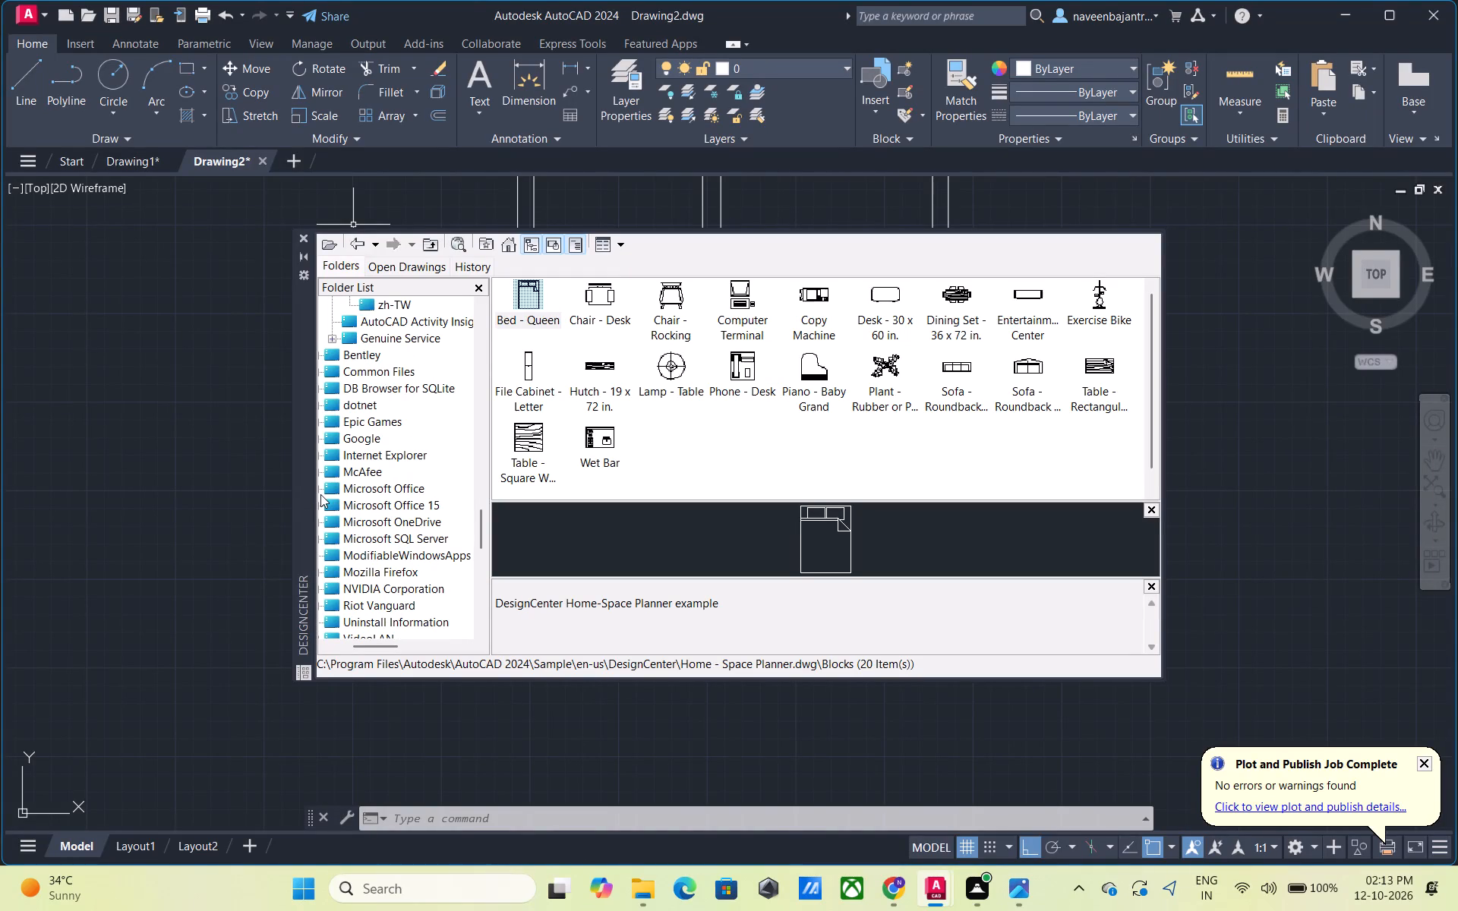
{"action": "scroll", "coordinate": [320, 494], "scroll_direction": "down", "scroll_amount": 1}
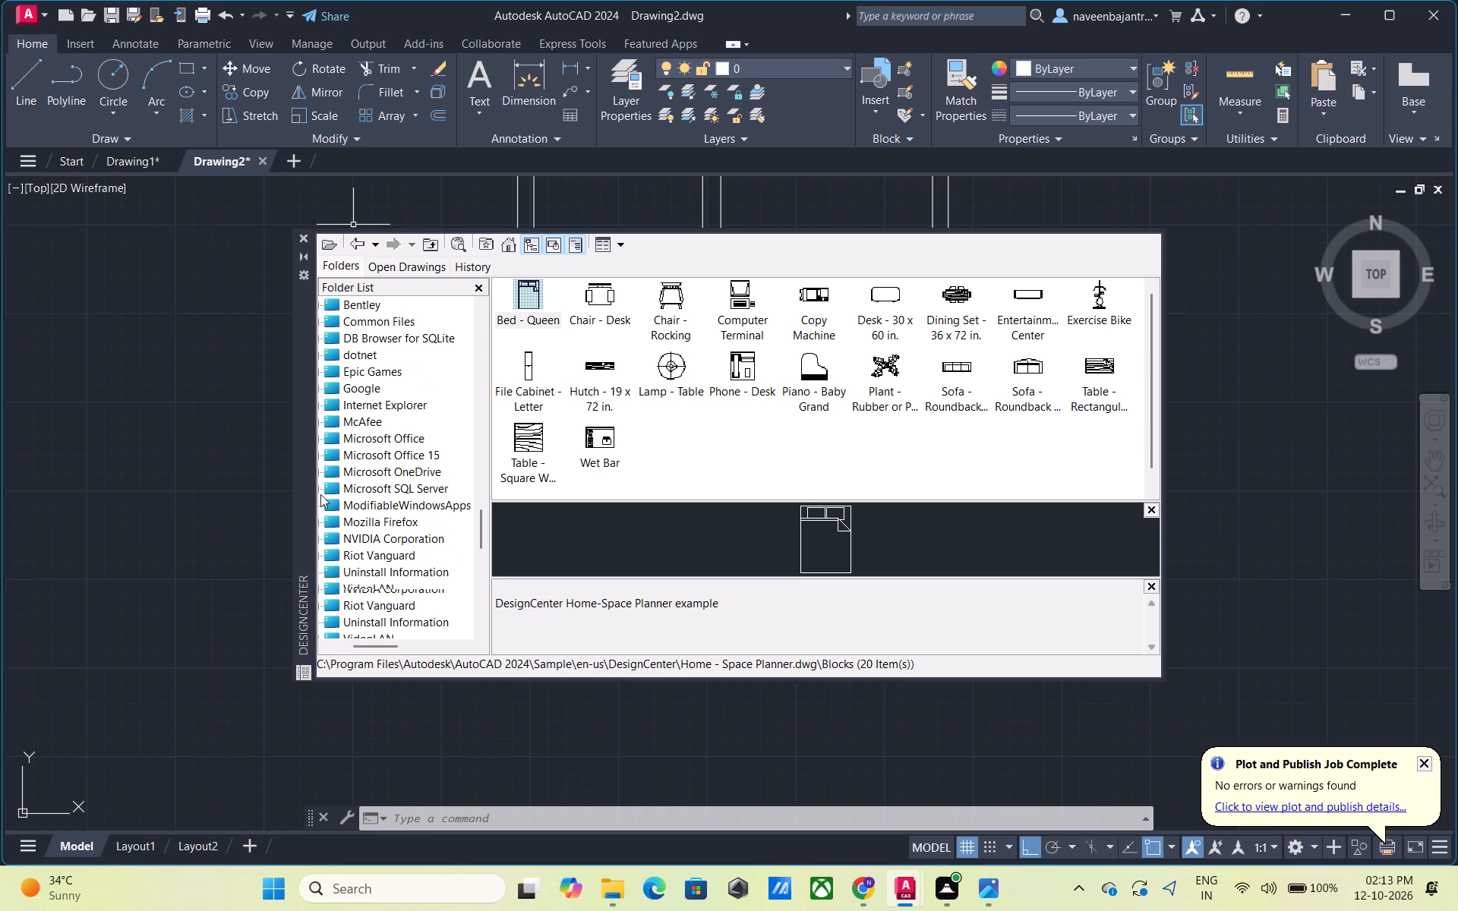
{"action": "scroll", "coordinate": [320, 494], "scroll_direction": "down", "scroll_amount": 1}
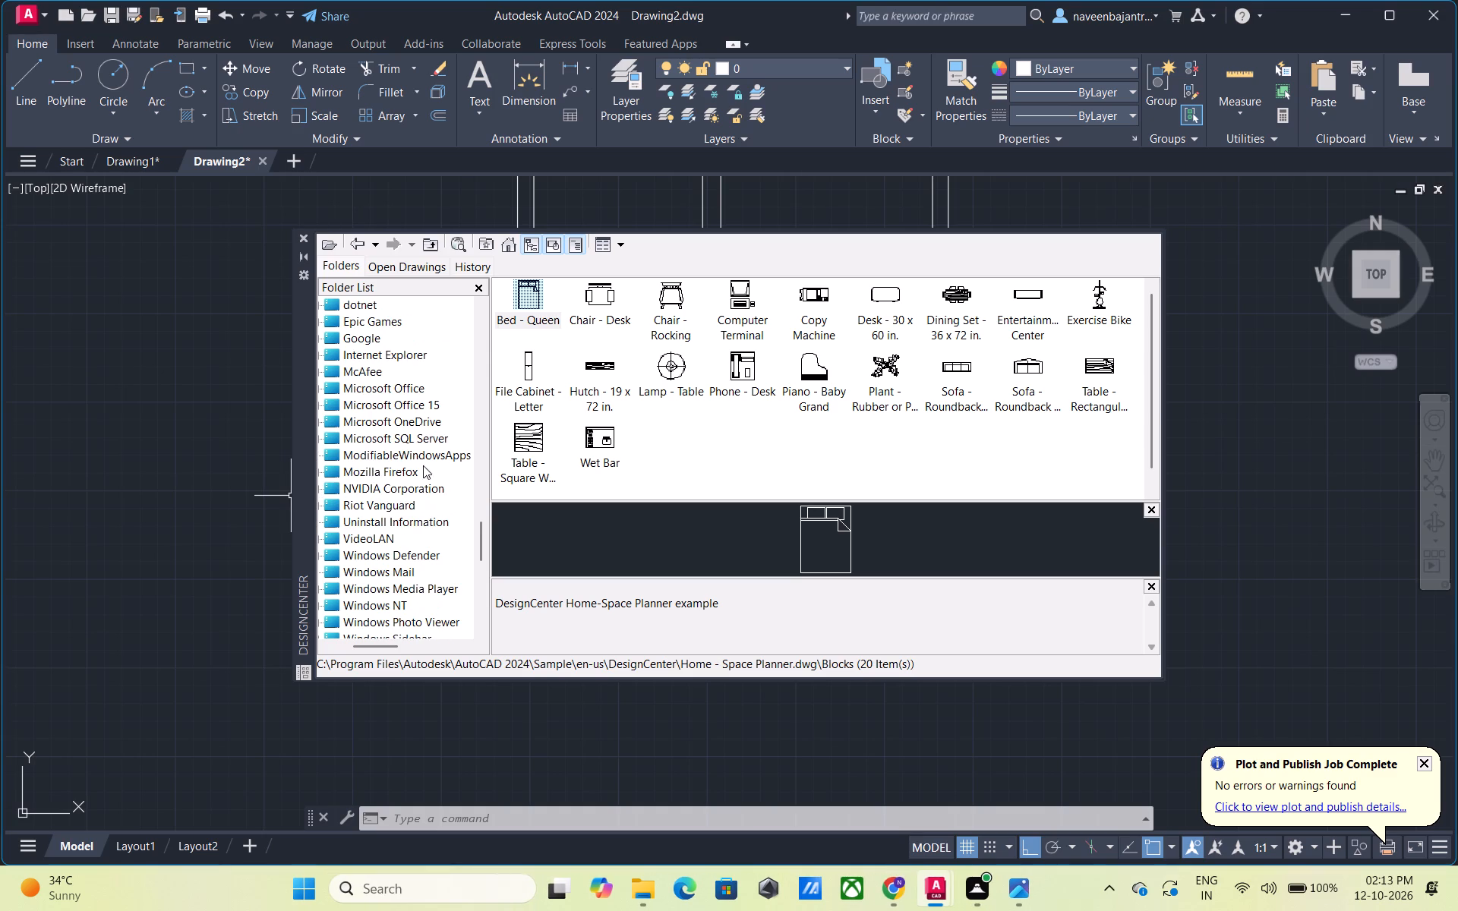
{"action": "scroll", "coordinate": [432, 471], "scroll_direction": "down", "scroll_amount": 1}
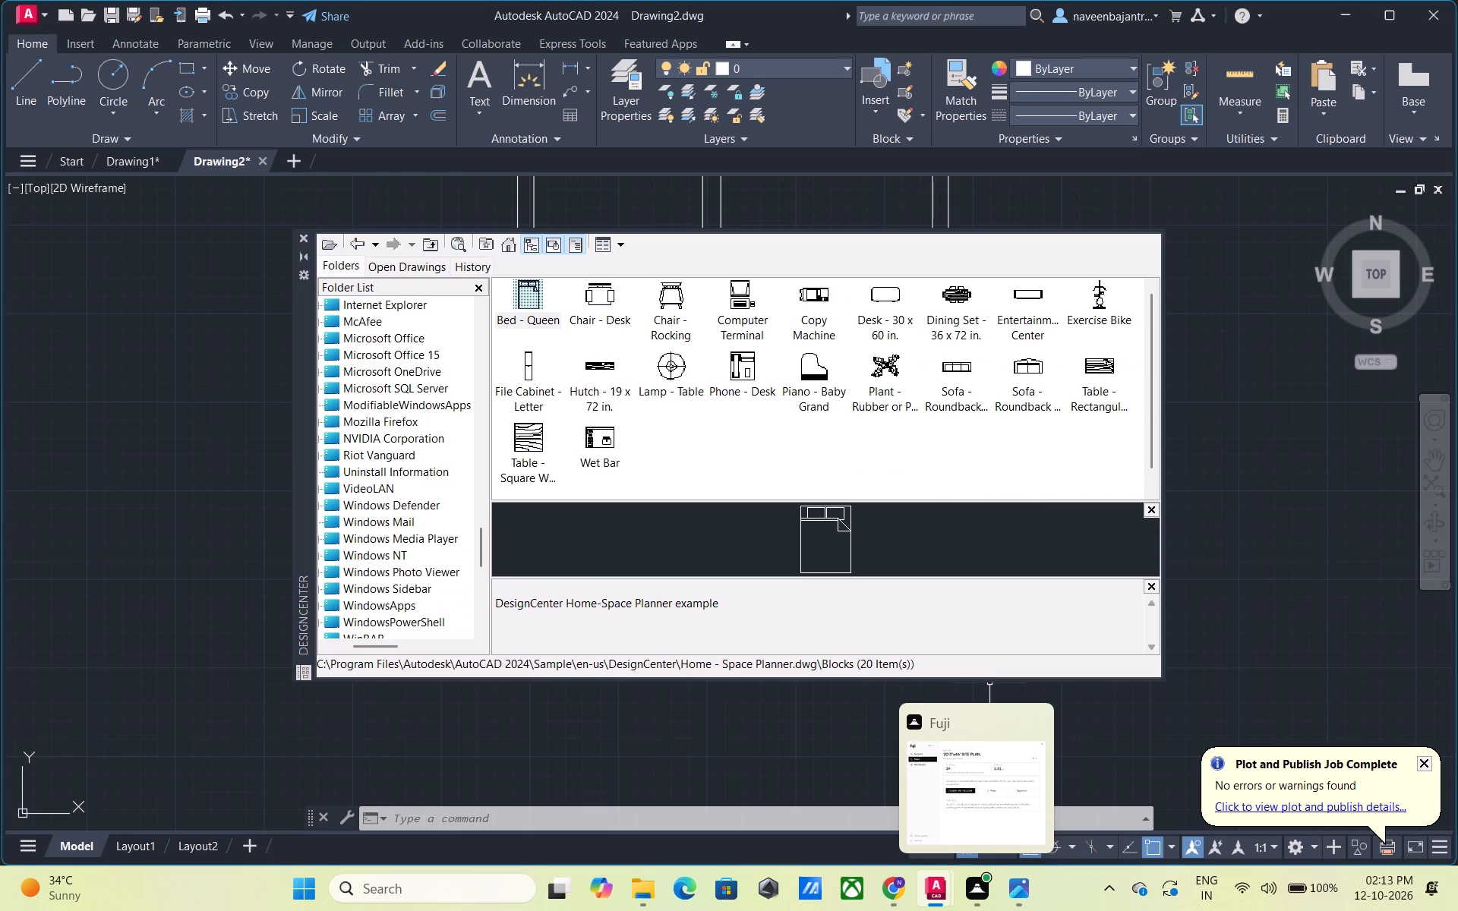
{"action": "scroll", "coordinate": [419, 440], "scroll_direction": "down", "scroll_amount": 1}
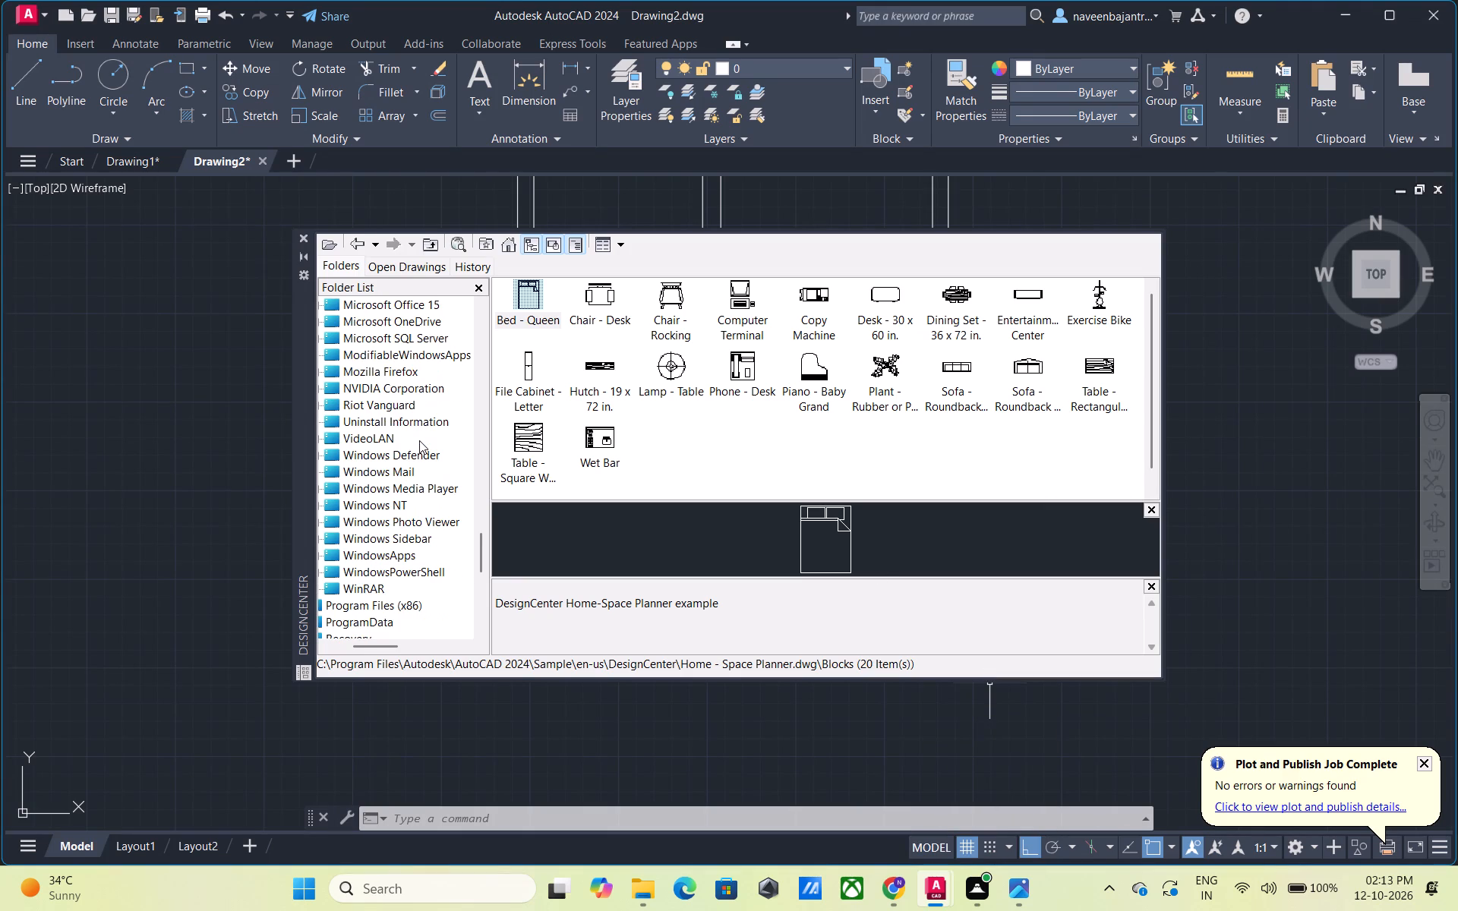
{"action": "scroll", "coordinate": [419, 440], "scroll_direction": "down", "scroll_amount": 1}
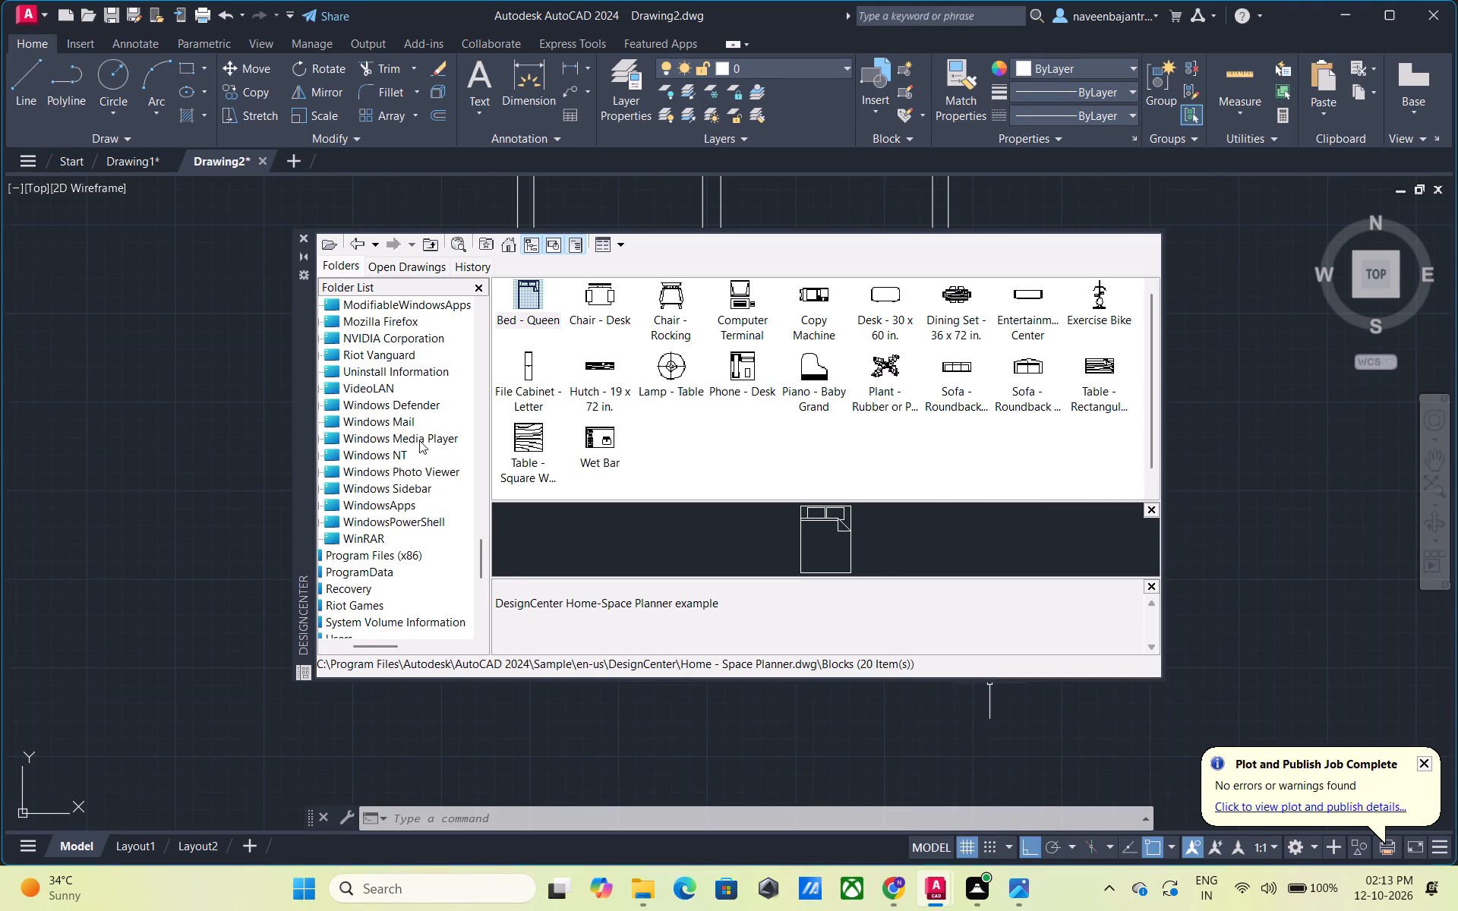
{"action": "scroll", "coordinate": [419, 440], "scroll_direction": "down", "scroll_amount": 1}
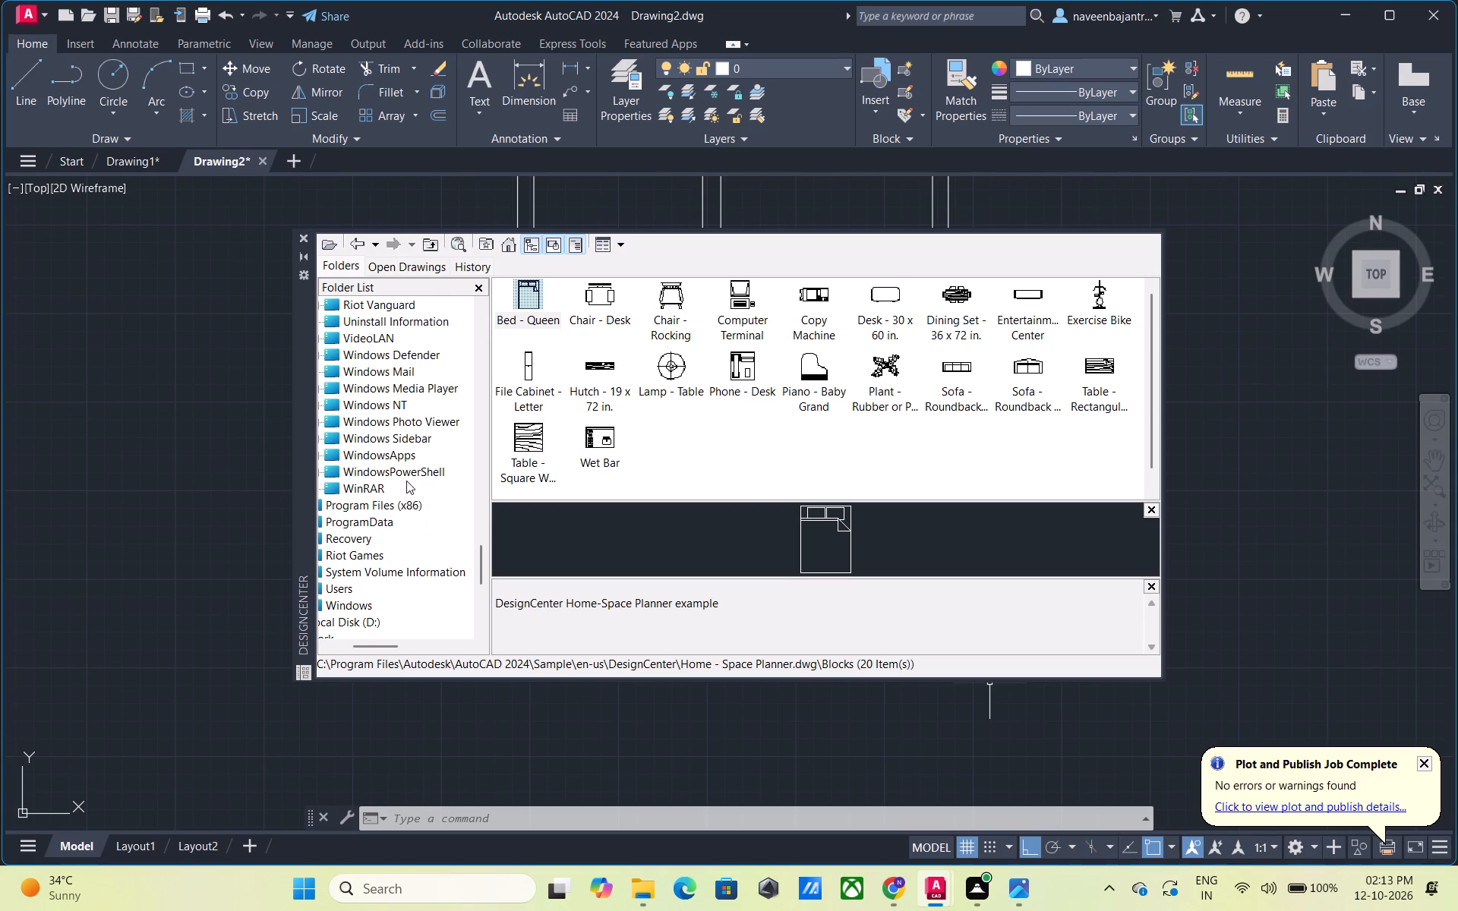
{"action": "scroll", "coordinate": [406, 481], "scroll_direction": "down", "scroll_amount": 1}
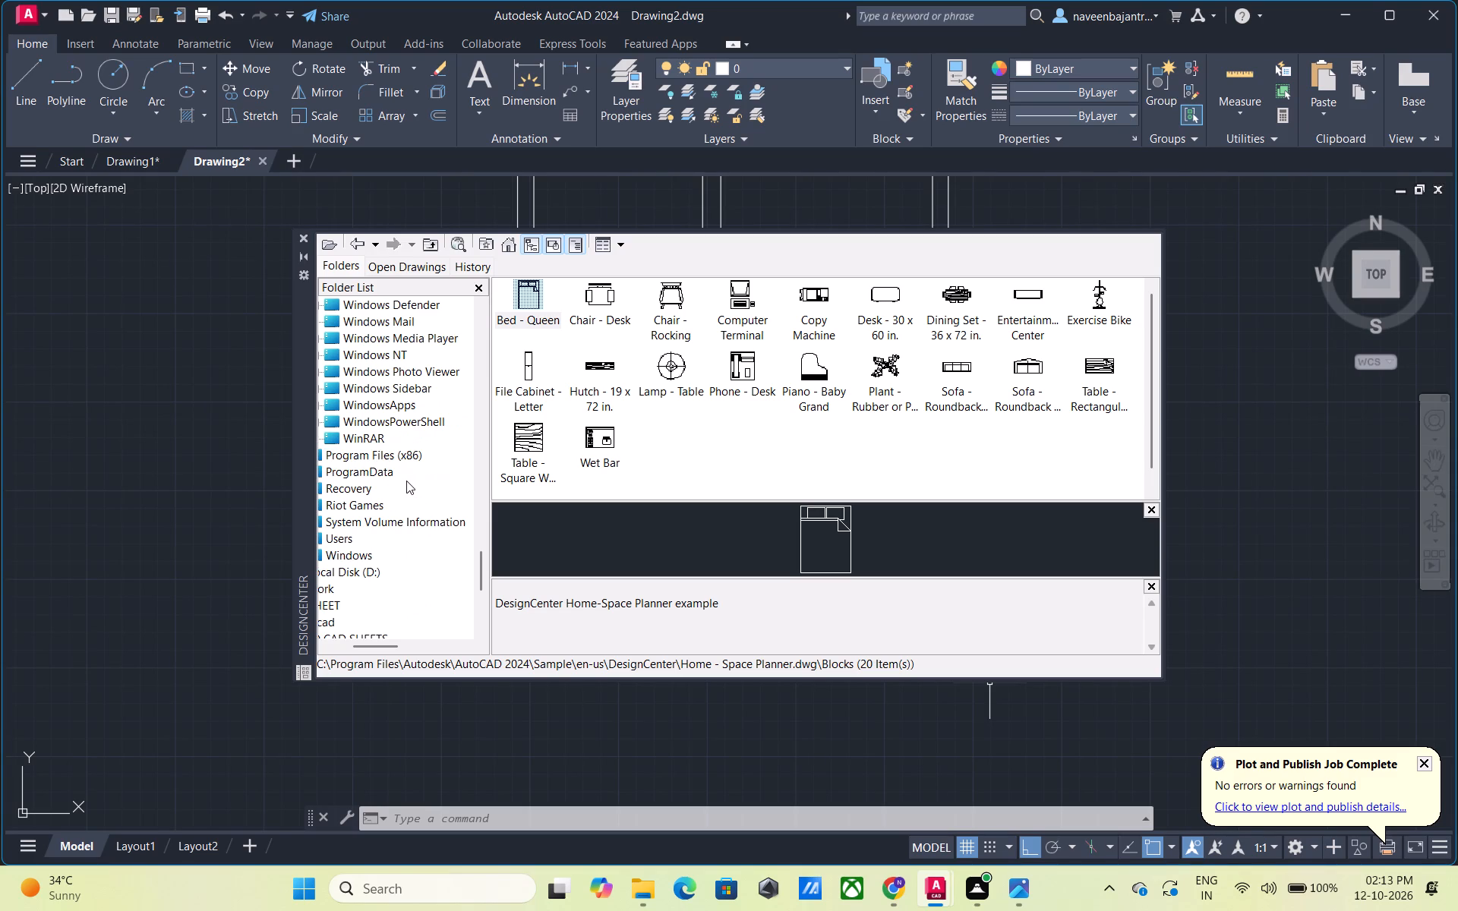
{"action": "scroll", "coordinate": [406, 481], "scroll_direction": "down", "scroll_amount": 1}
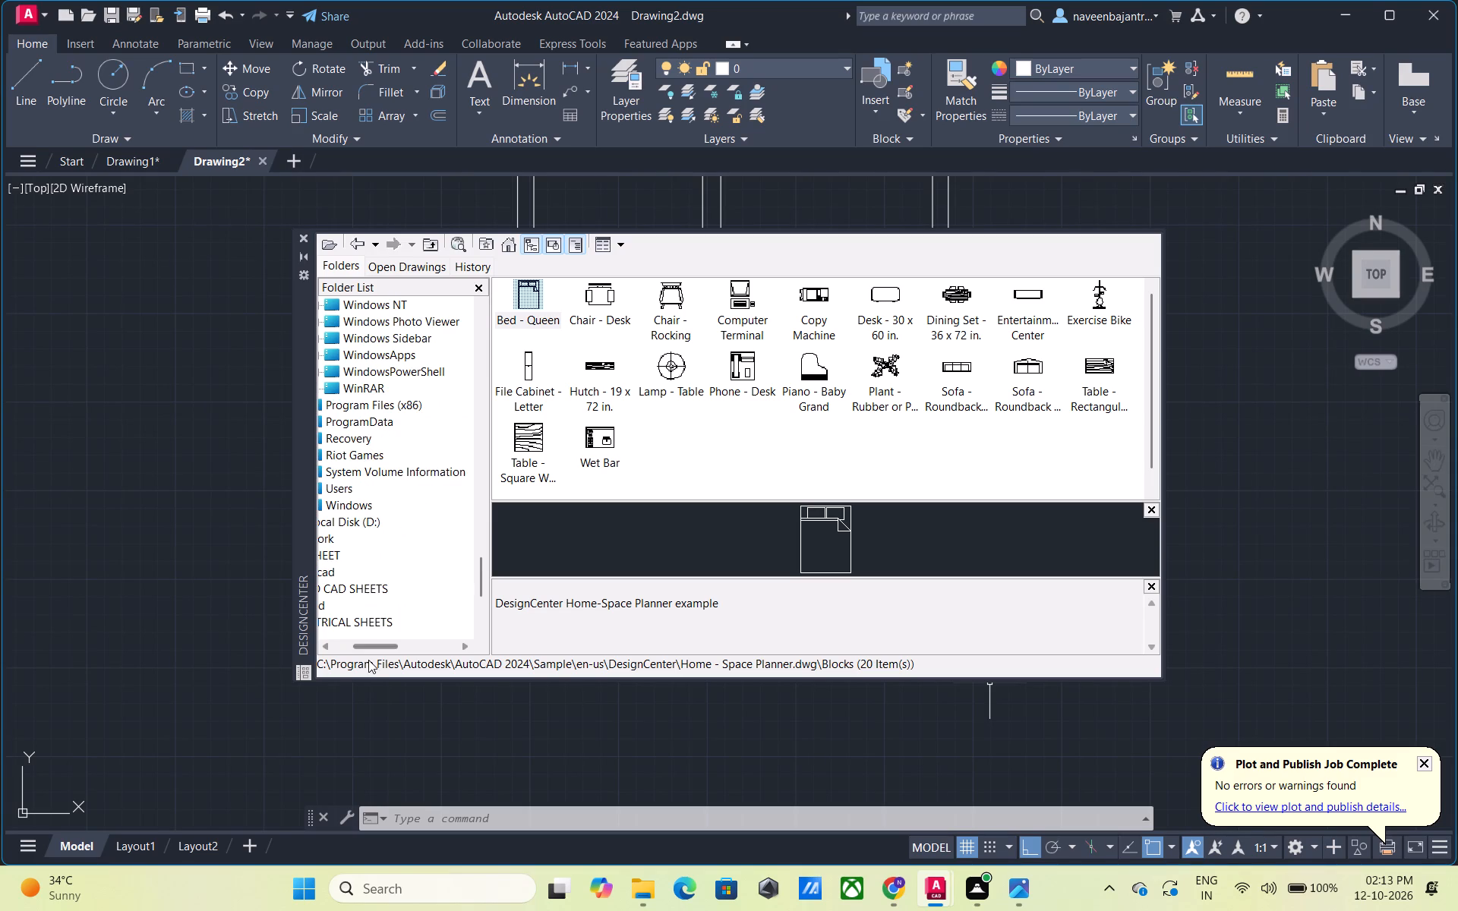
Examine the end of DesignCenter's folder tree, from Network and the A4 SHEET folder to the drawing files such as SITE_ PLAN.DWG.
{"action": "left_click_drag", "start_coordinate": [379, 648], "coordinate": [368, 648]}
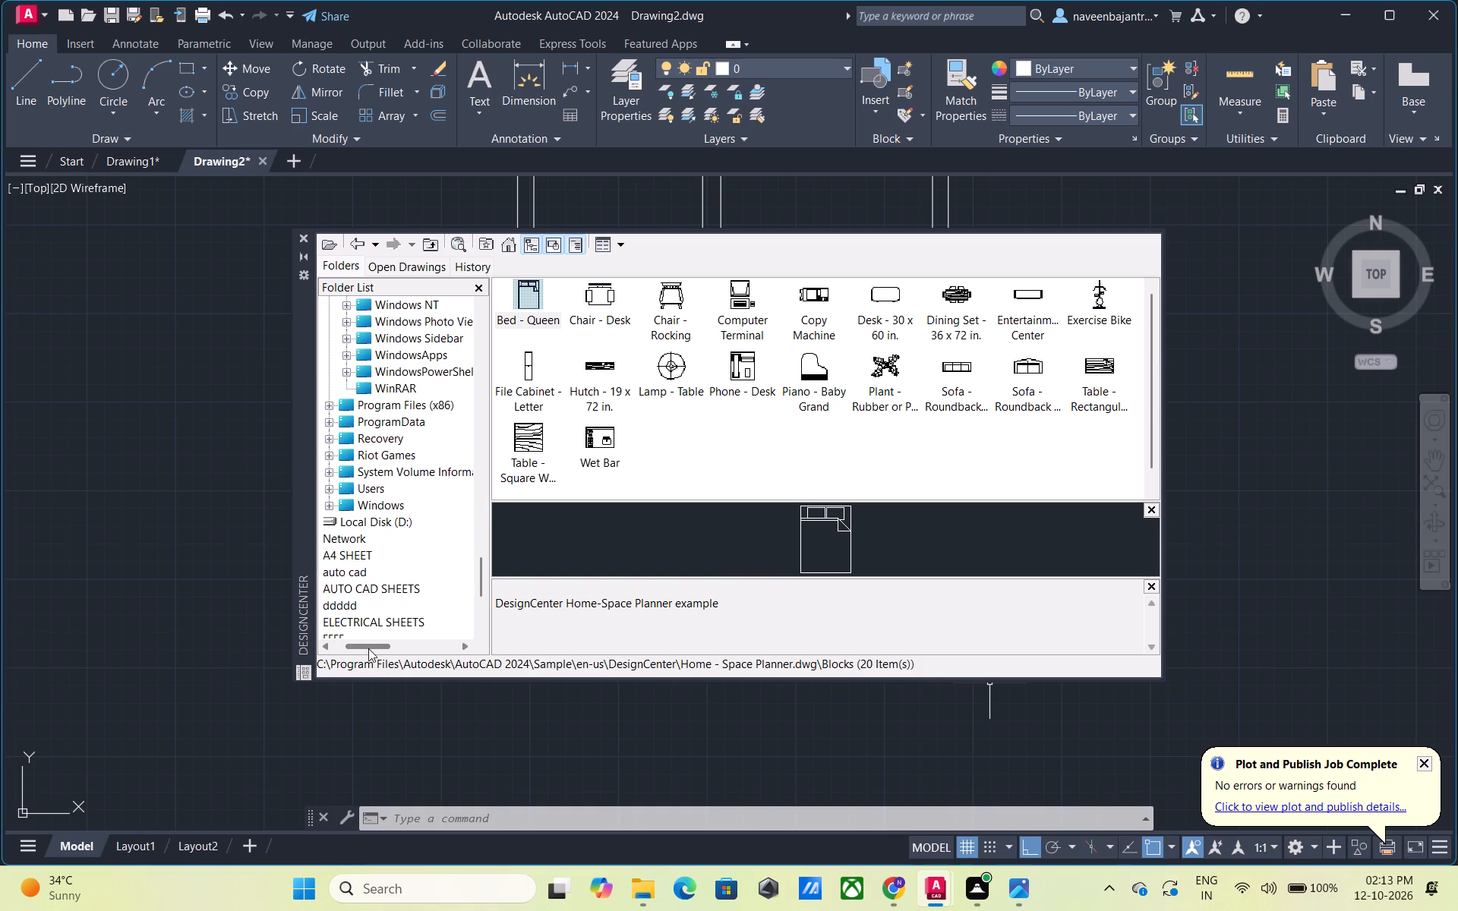
{"action": "left_click_drag", "start_coordinate": [368, 648], "coordinate": [358, 651]}
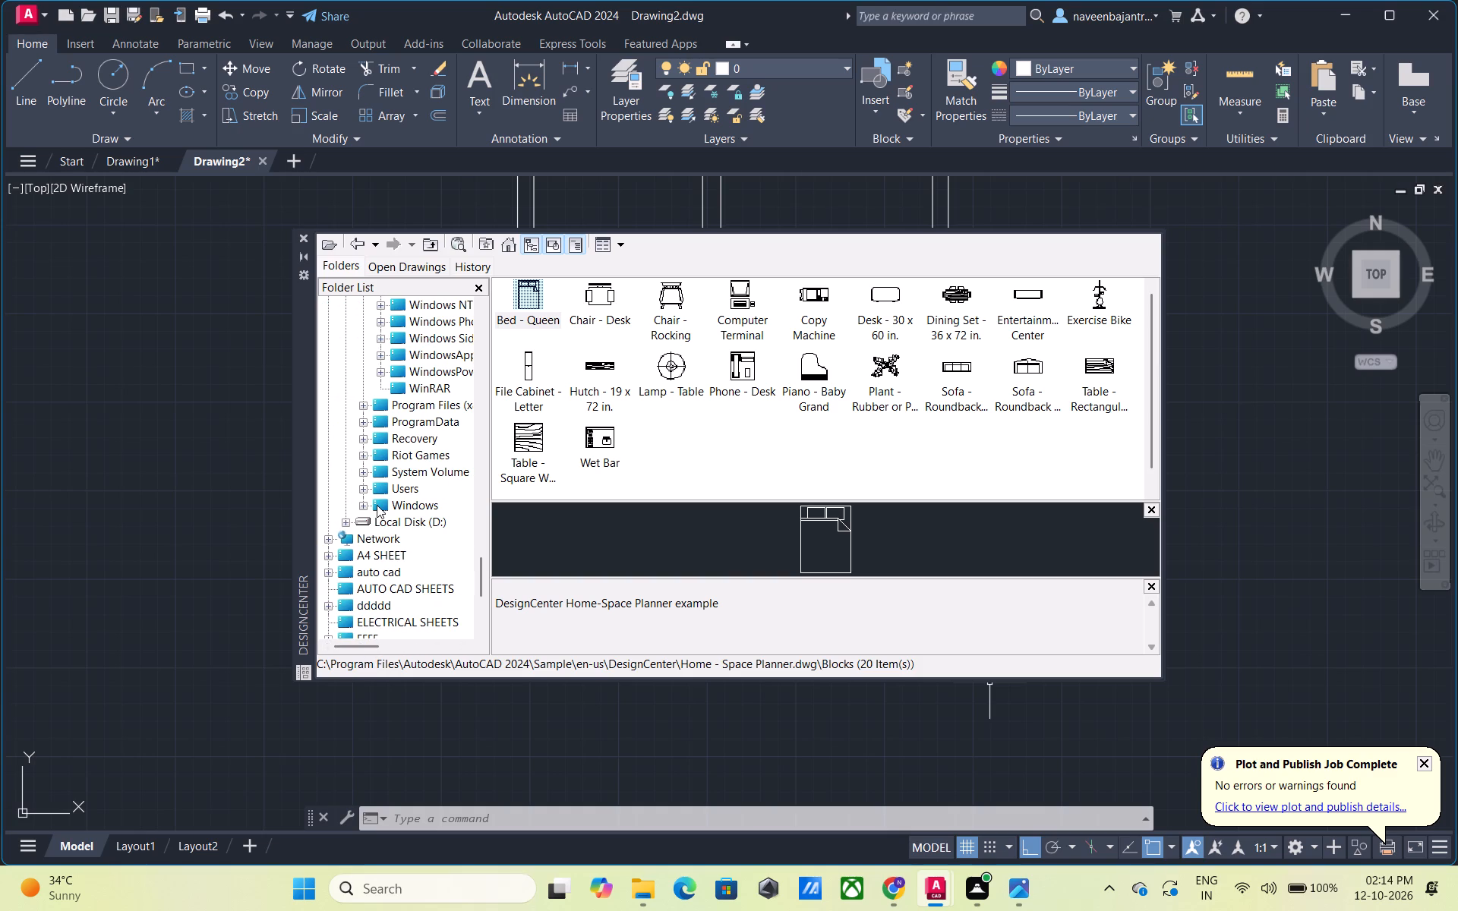
{"action": "scroll", "coordinate": [377, 505], "scroll_direction": "down", "scroll_amount": 1}
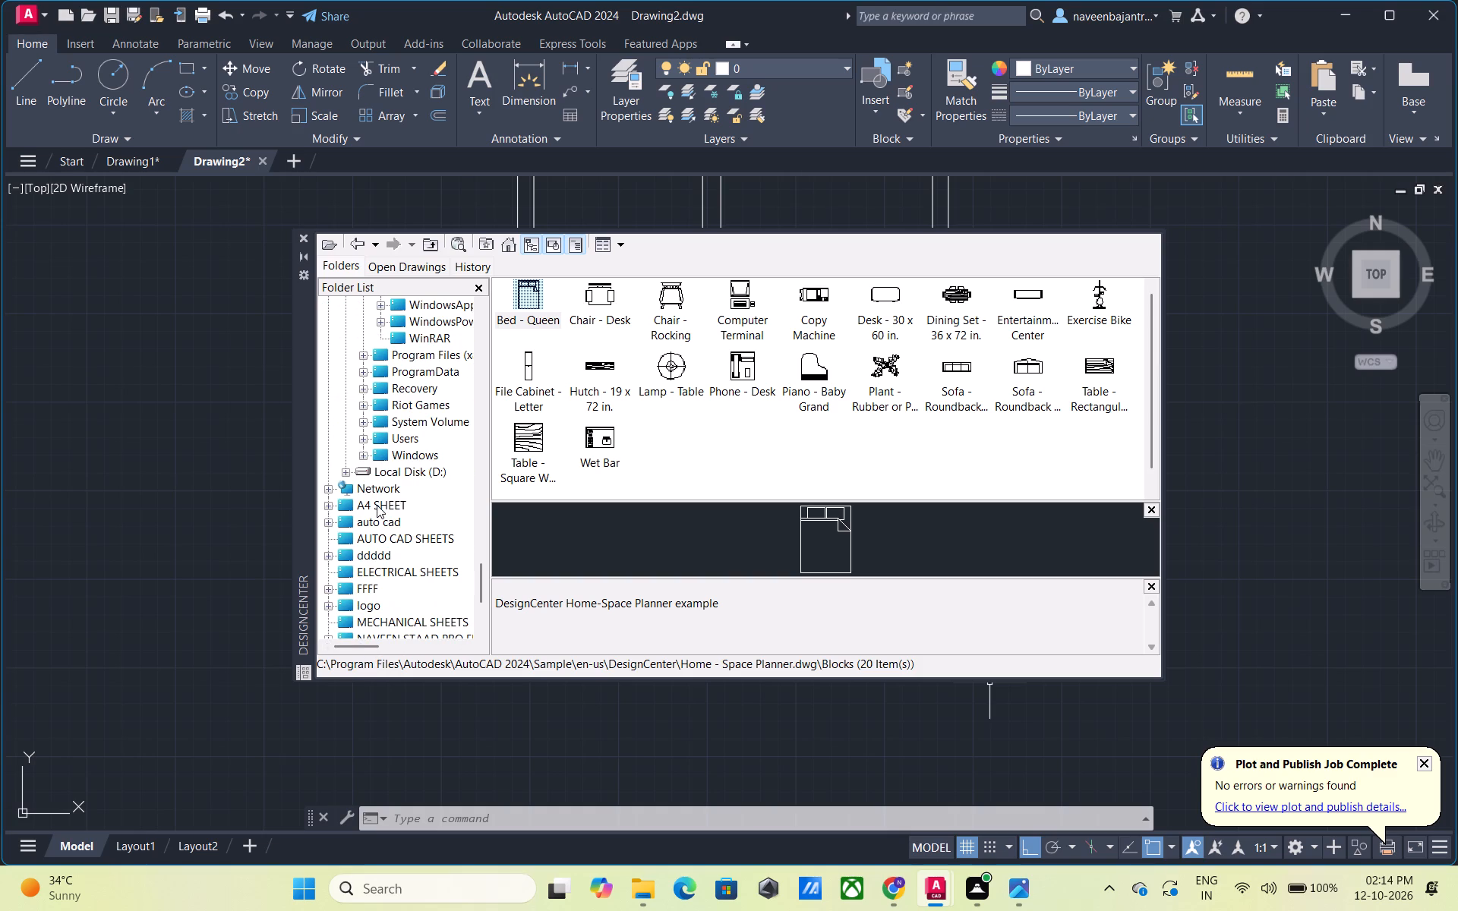
{"action": "scroll", "coordinate": [377, 505], "scroll_direction": "down", "scroll_amount": 1}
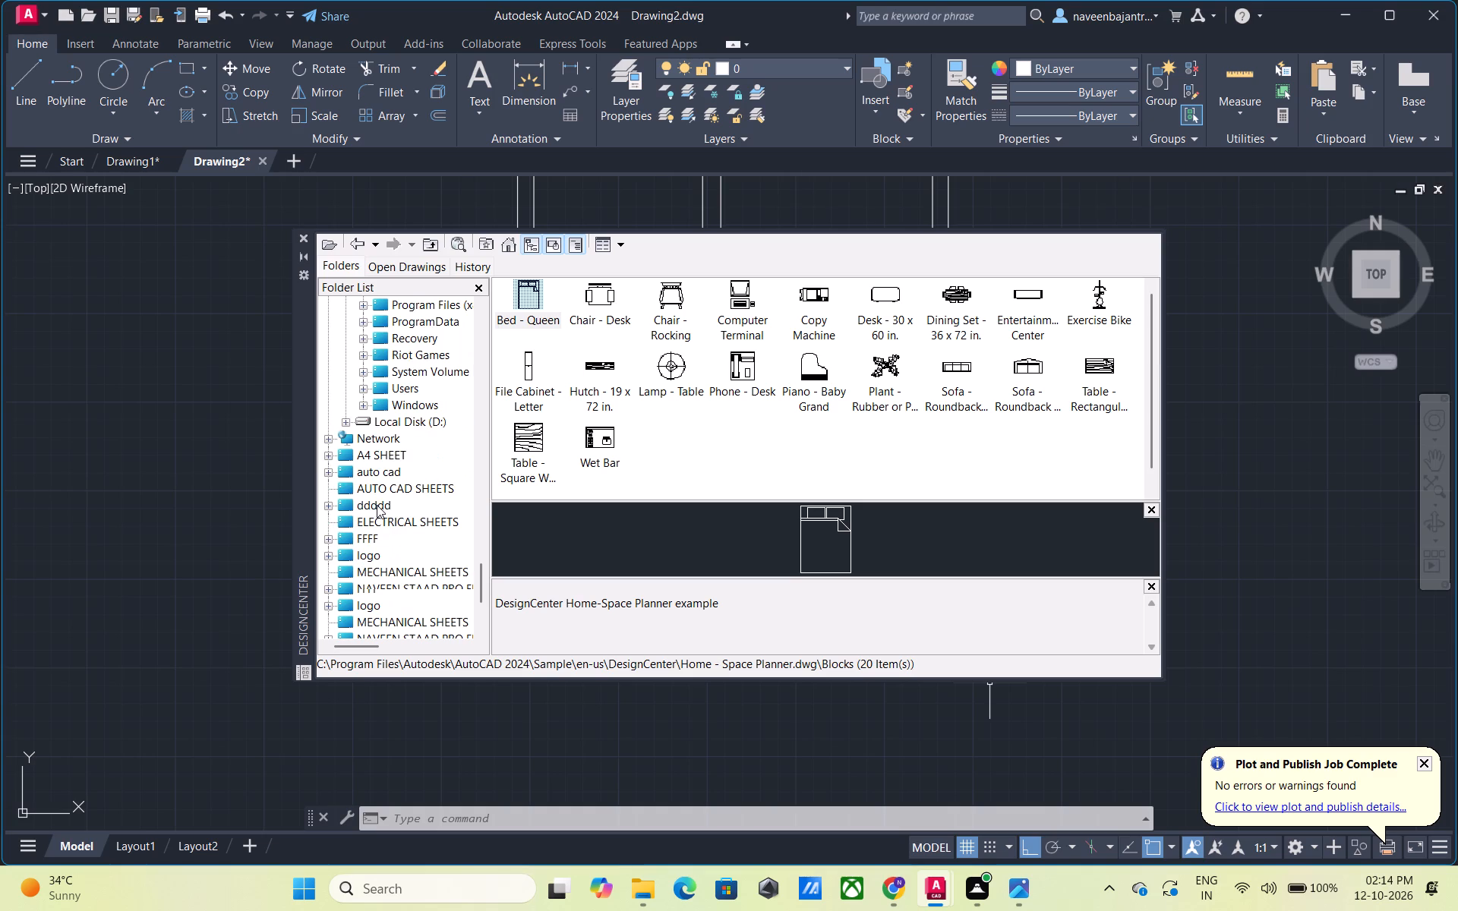
{"action": "scroll", "coordinate": [377, 505], "scroll_direction": "down", "scroll_amount": 1}
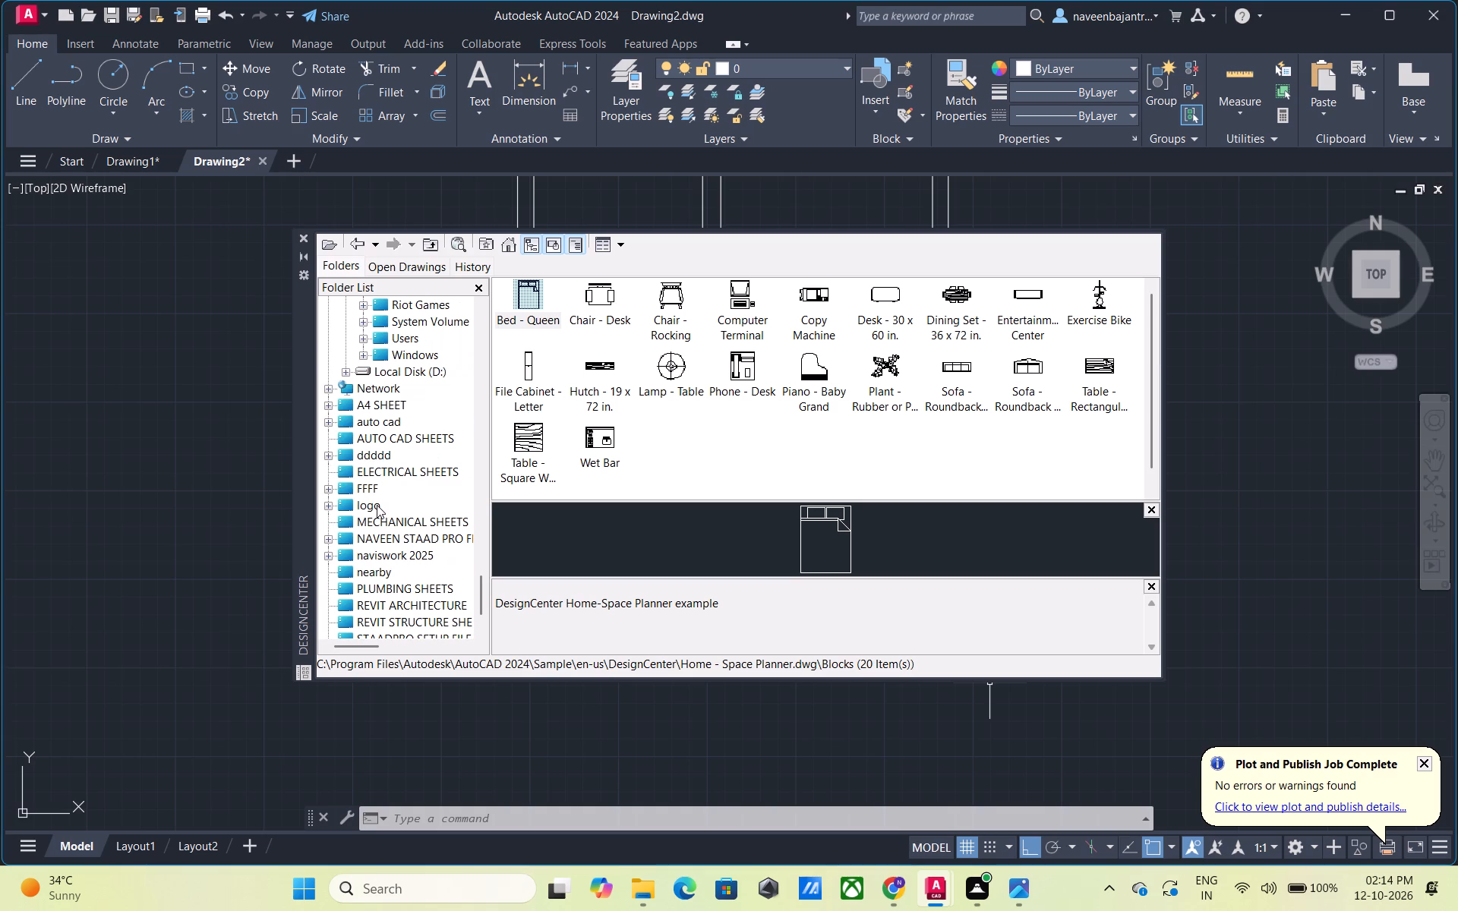
{"action": "scroll", "coordinate": [377, 505], "scroll_direction": "down", "scroll_amount": 2}
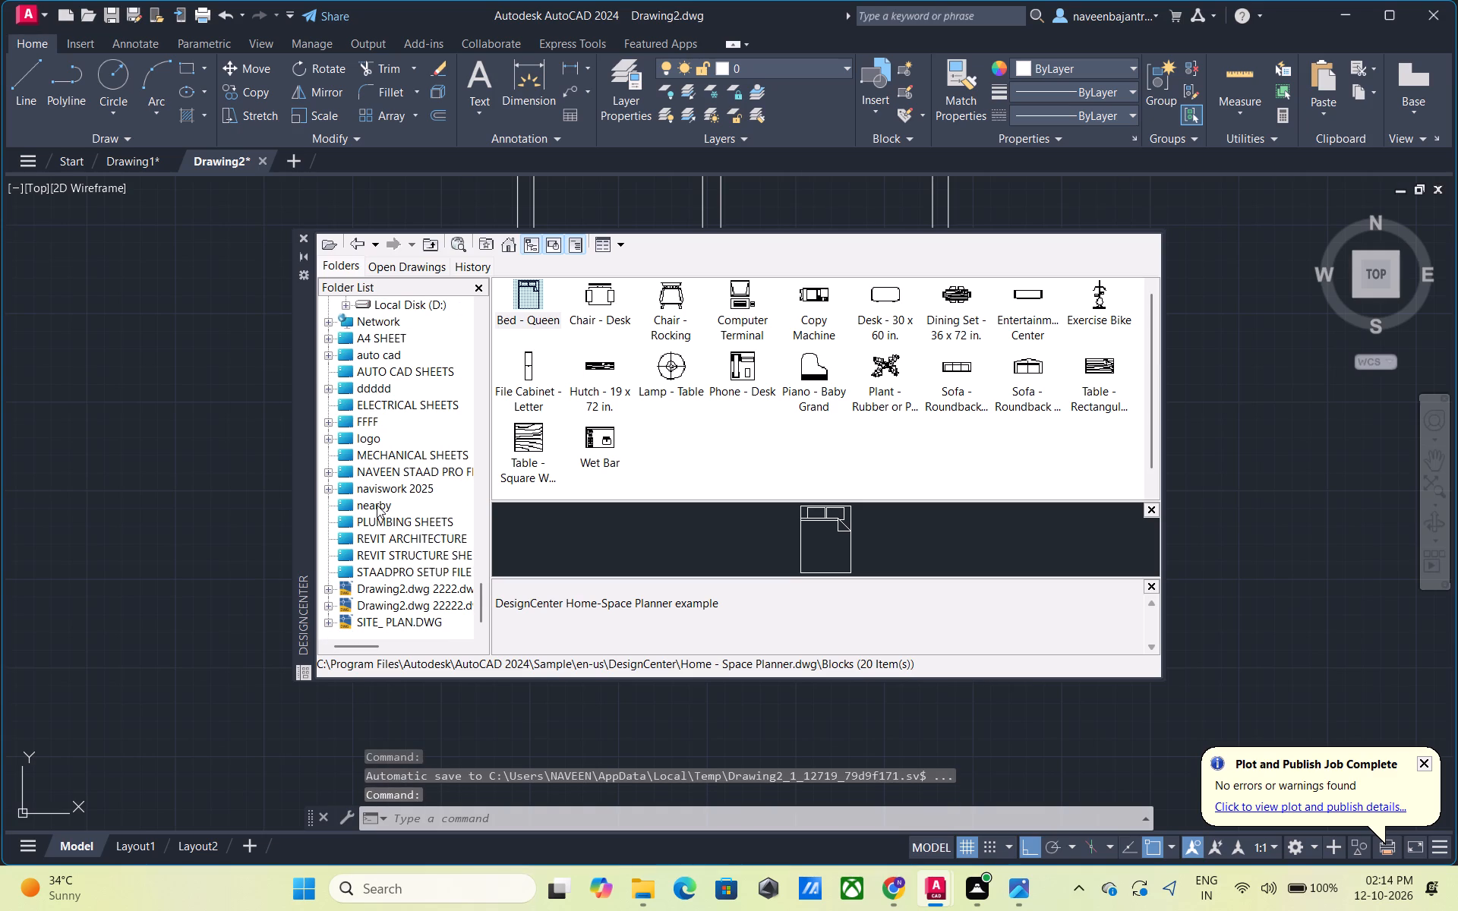
{"action": "scroll", "coordinate": [377, 505], "scroll_direction": "down", "scroll_amount": 1}
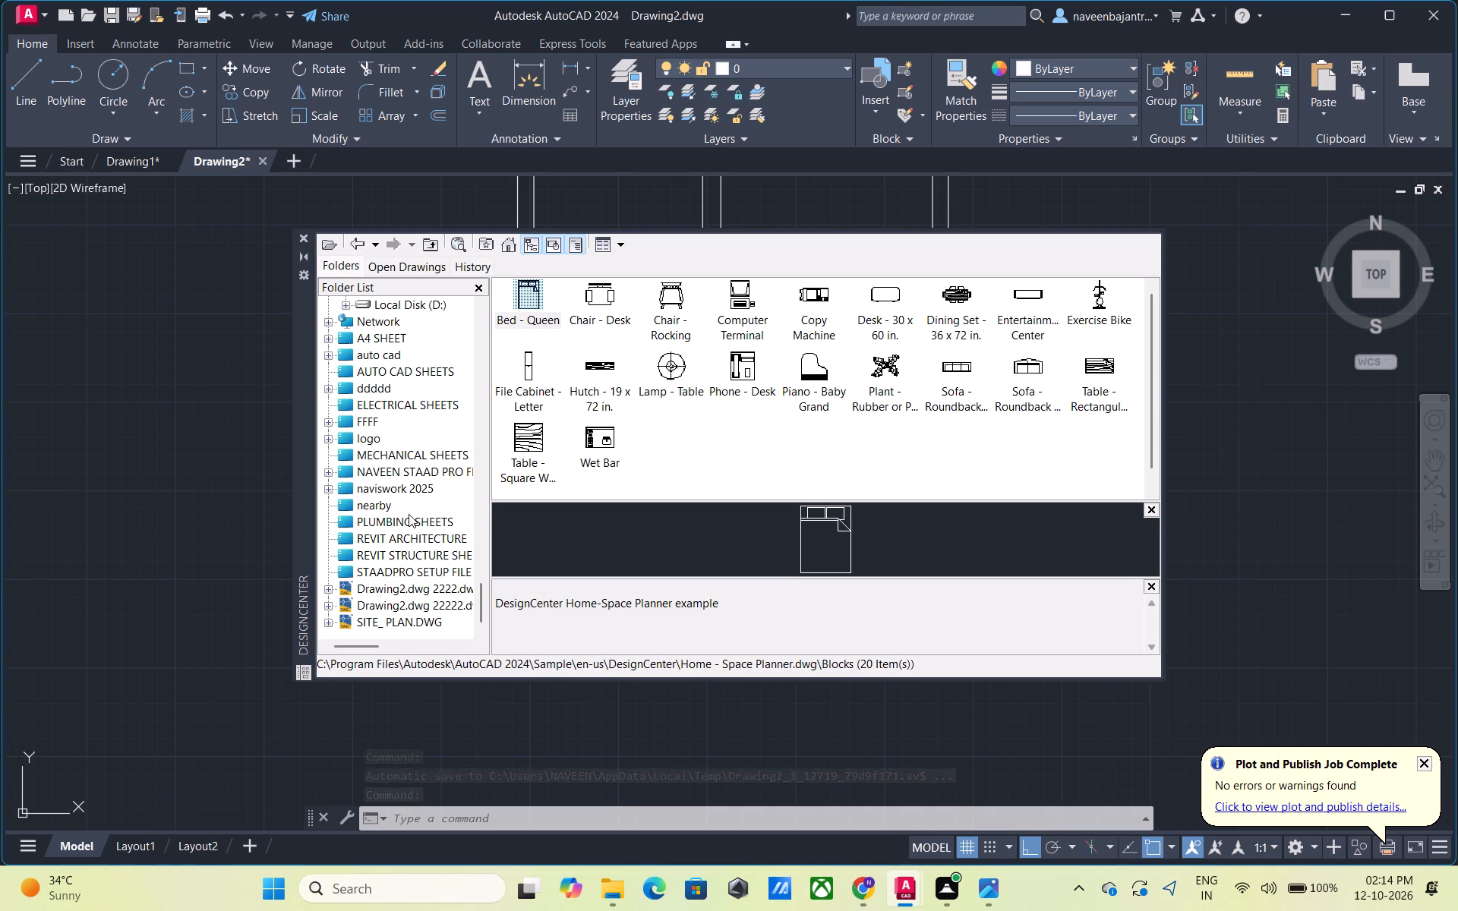
Look back up DesignCenter's folder tree from SITE_ PLAN.DWG and the sheet folders to the last C: drive folders.
{"action": "scroll", "coordinate": [409, 514], "scroll_direction": "up", "scroll_amount": 1}
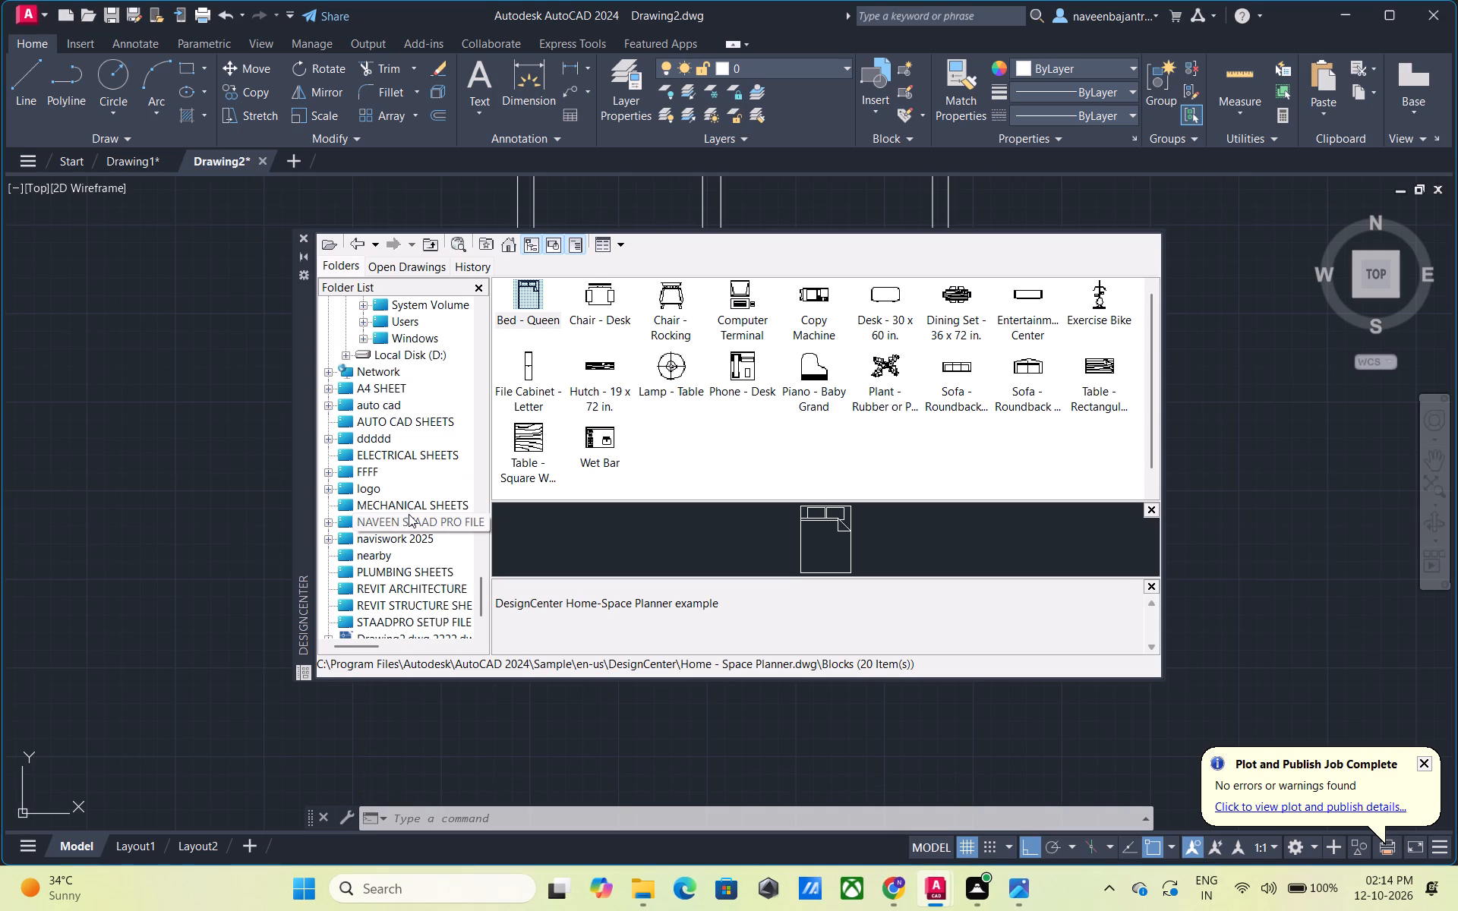
{"action": "scroll", "coordinate": [409, 514], "scroll_direction": "up", "scroll_amount": 2}
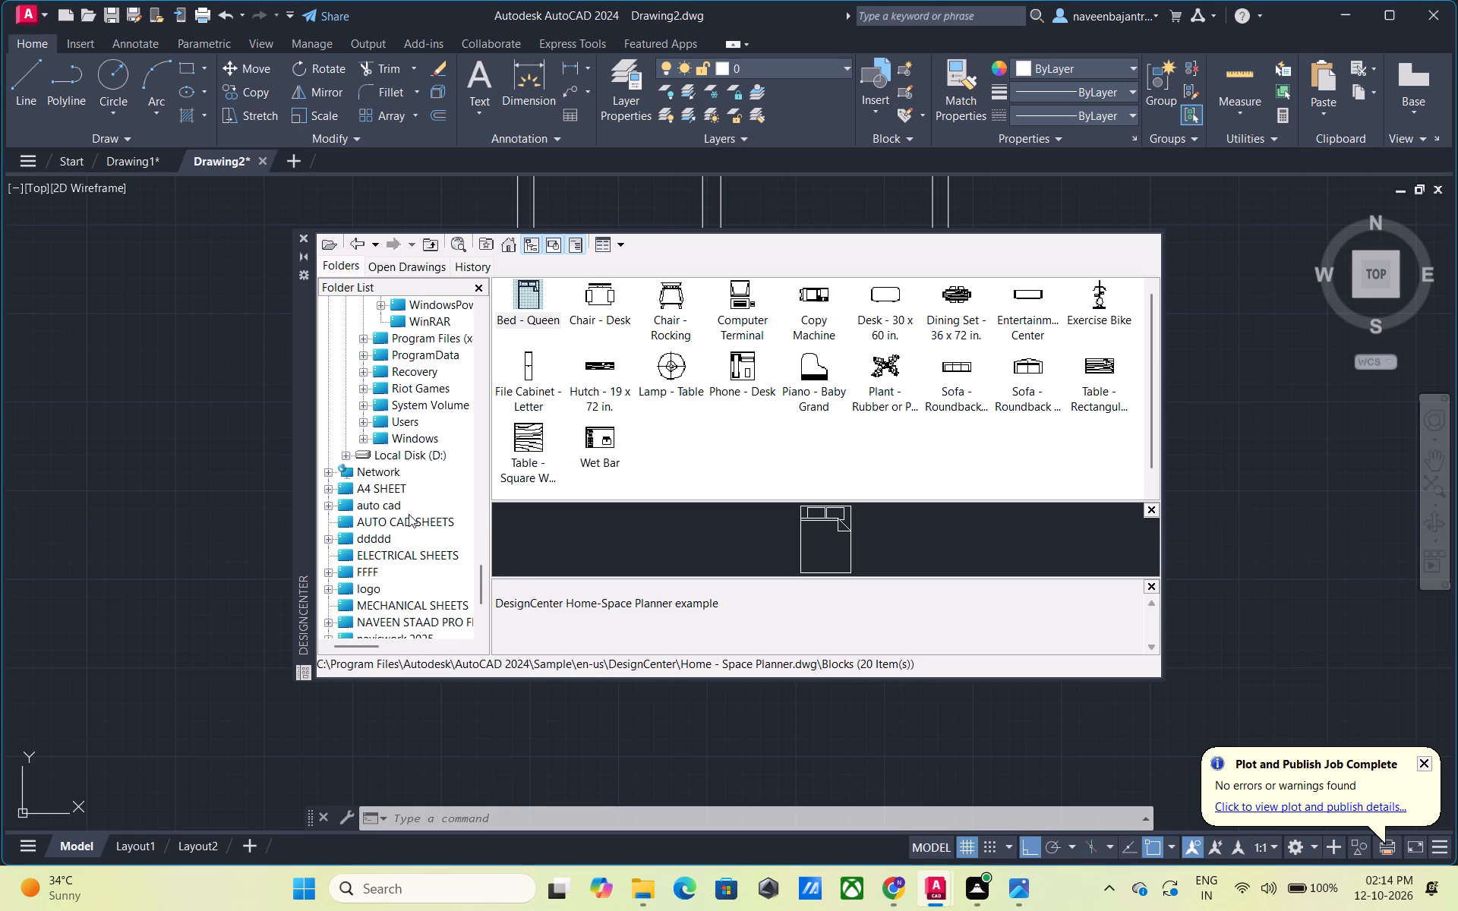
{"action": "scroll", "coordinate": [409, 514], "scroll_direction": "up", "scroll_amount": 1}
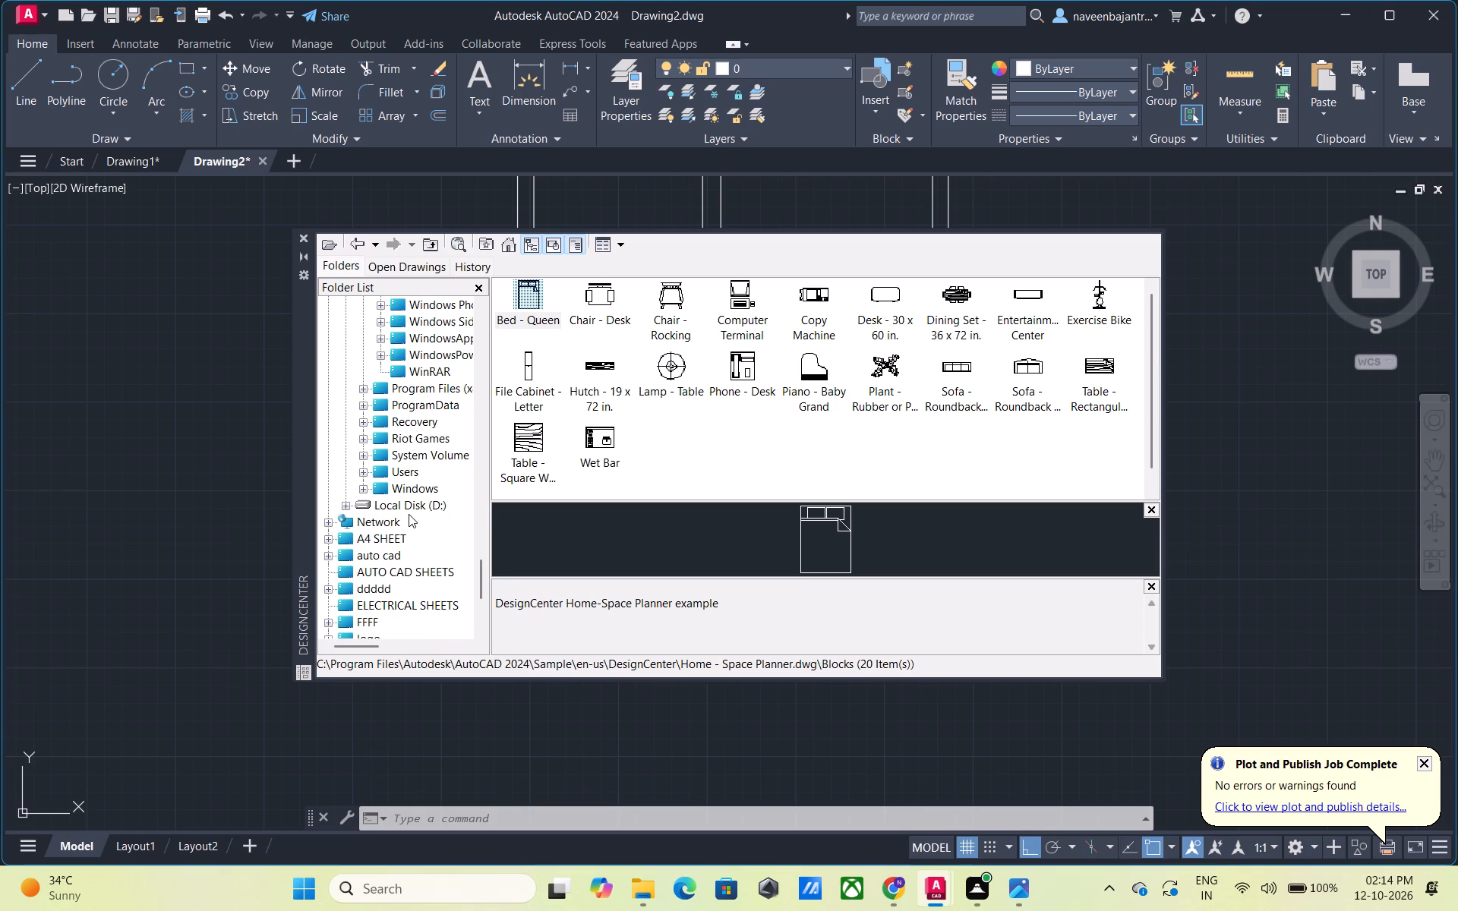
{"action": "scroll", "coordinate": [409, 514], "scroll_direction": "up", "scroll_amount": 1}
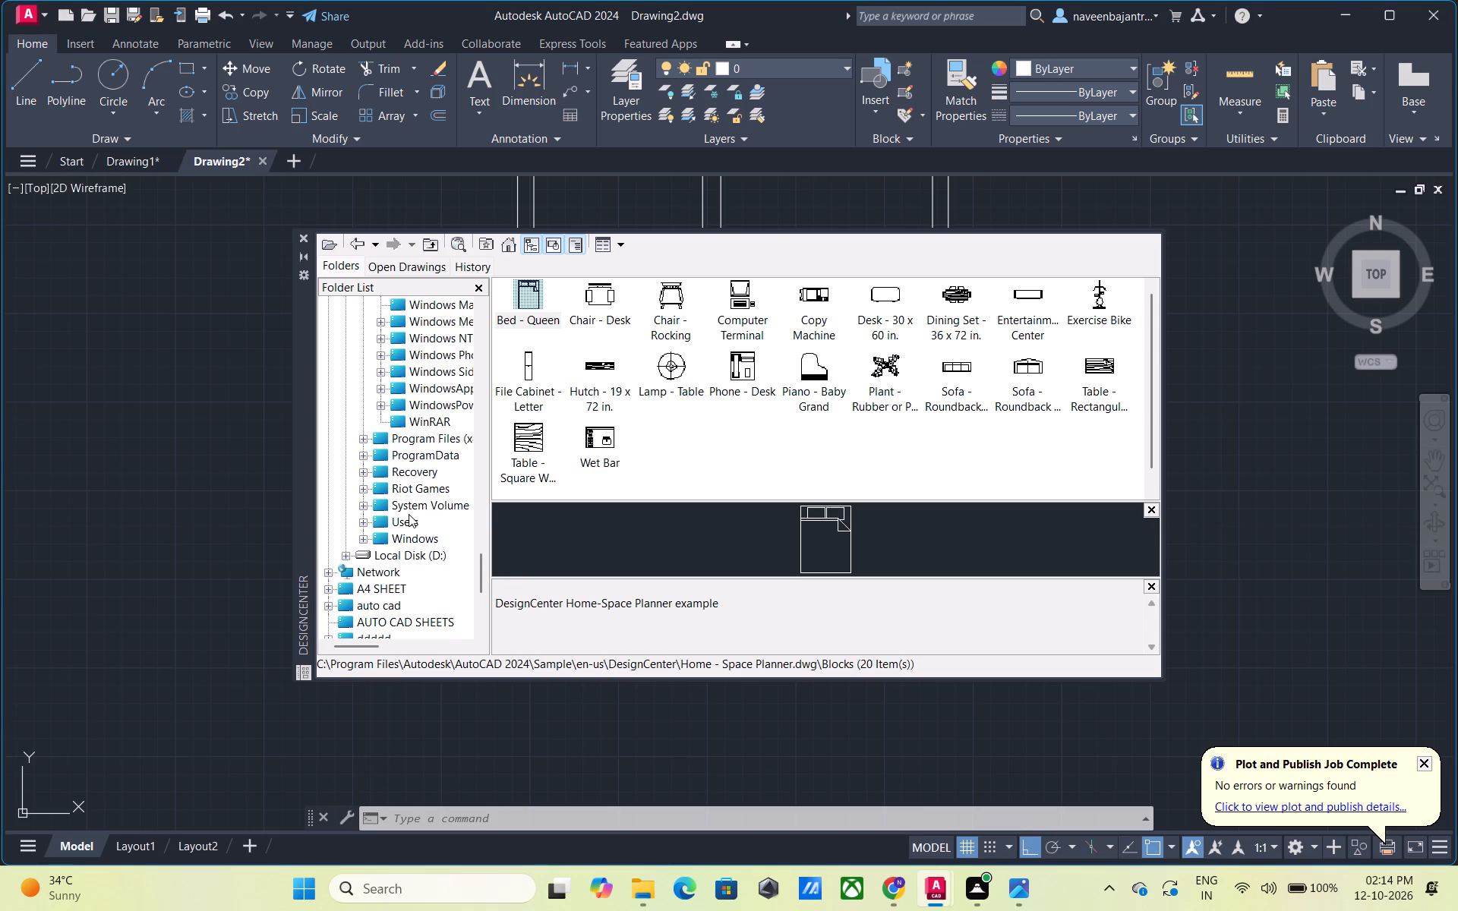
{"action": "scroll", "coordinate": [409, 514], "scroll_direction": "up", "scroll_amount": 1}
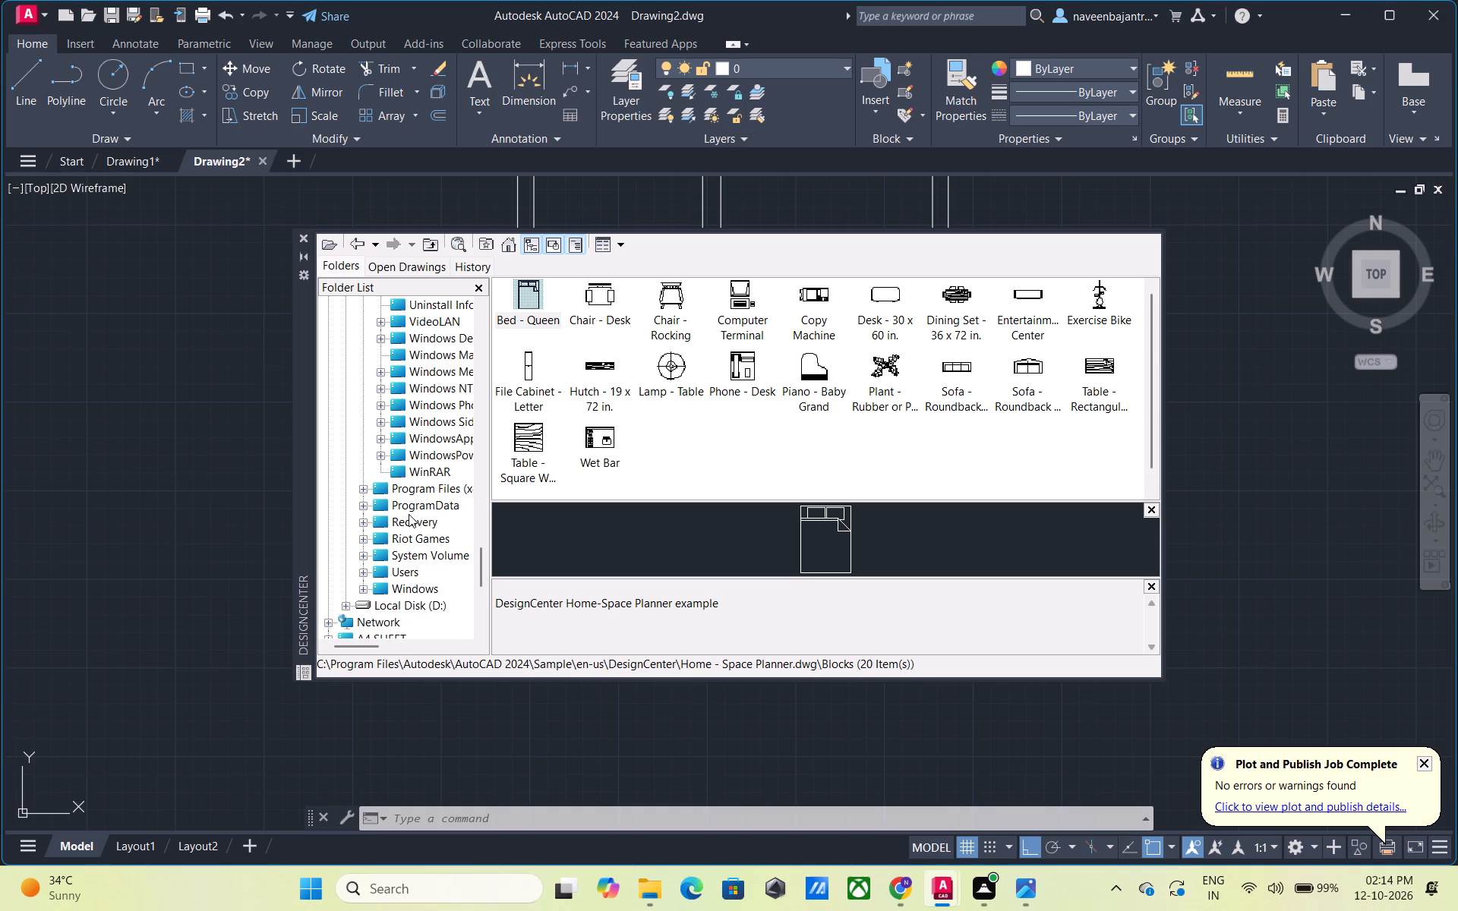
{"action": "scroll", "coordinate": [409, 514], "scroll_direction": "up", "scroll_amount": 1}
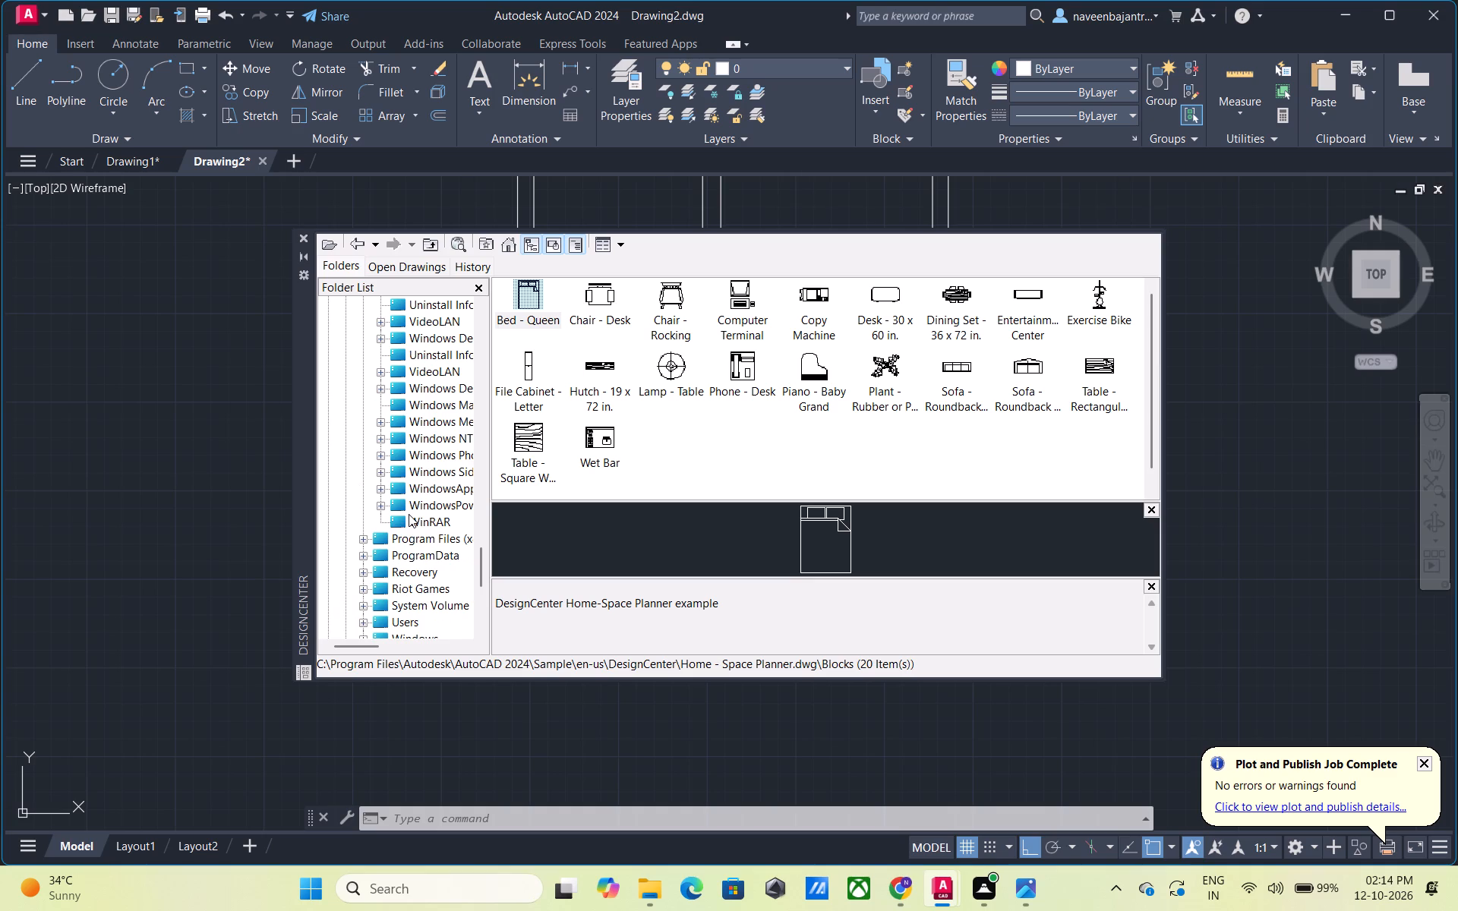
Look up through the Program Files folders in DesignCenter's folder tree, from WinRAR to Bentley and the Autodesk folders.
{"action": "scroll", "coordinate": [409, 514], "scroll_direction": "up", "scroll_amount": 1}
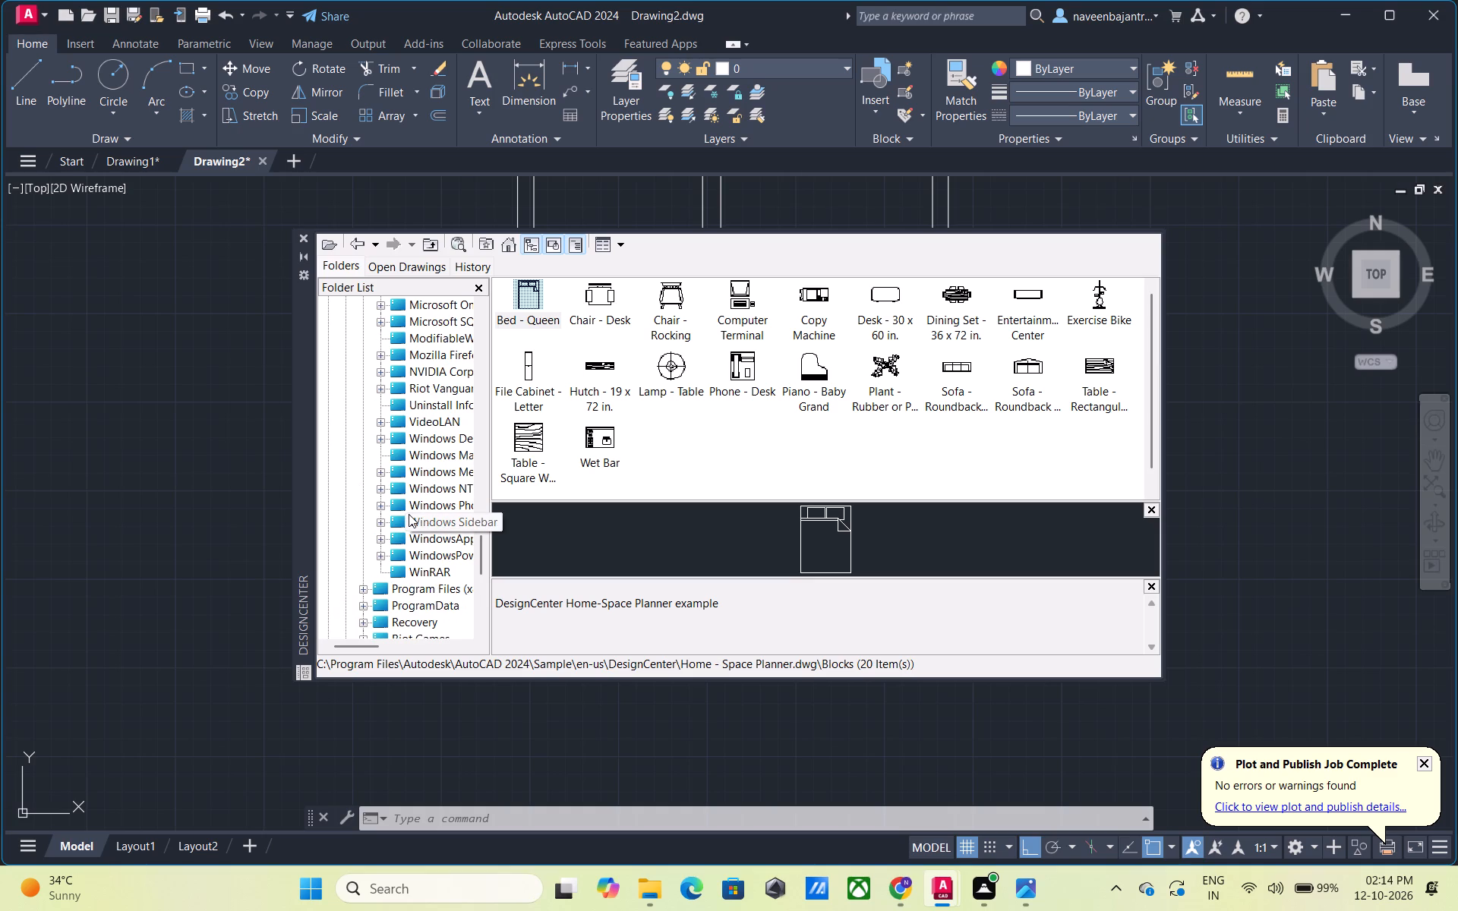
{"action": "scroll", "coordinate": [409, 514], "scroll_direction": "up", "scroll_amount": 1}
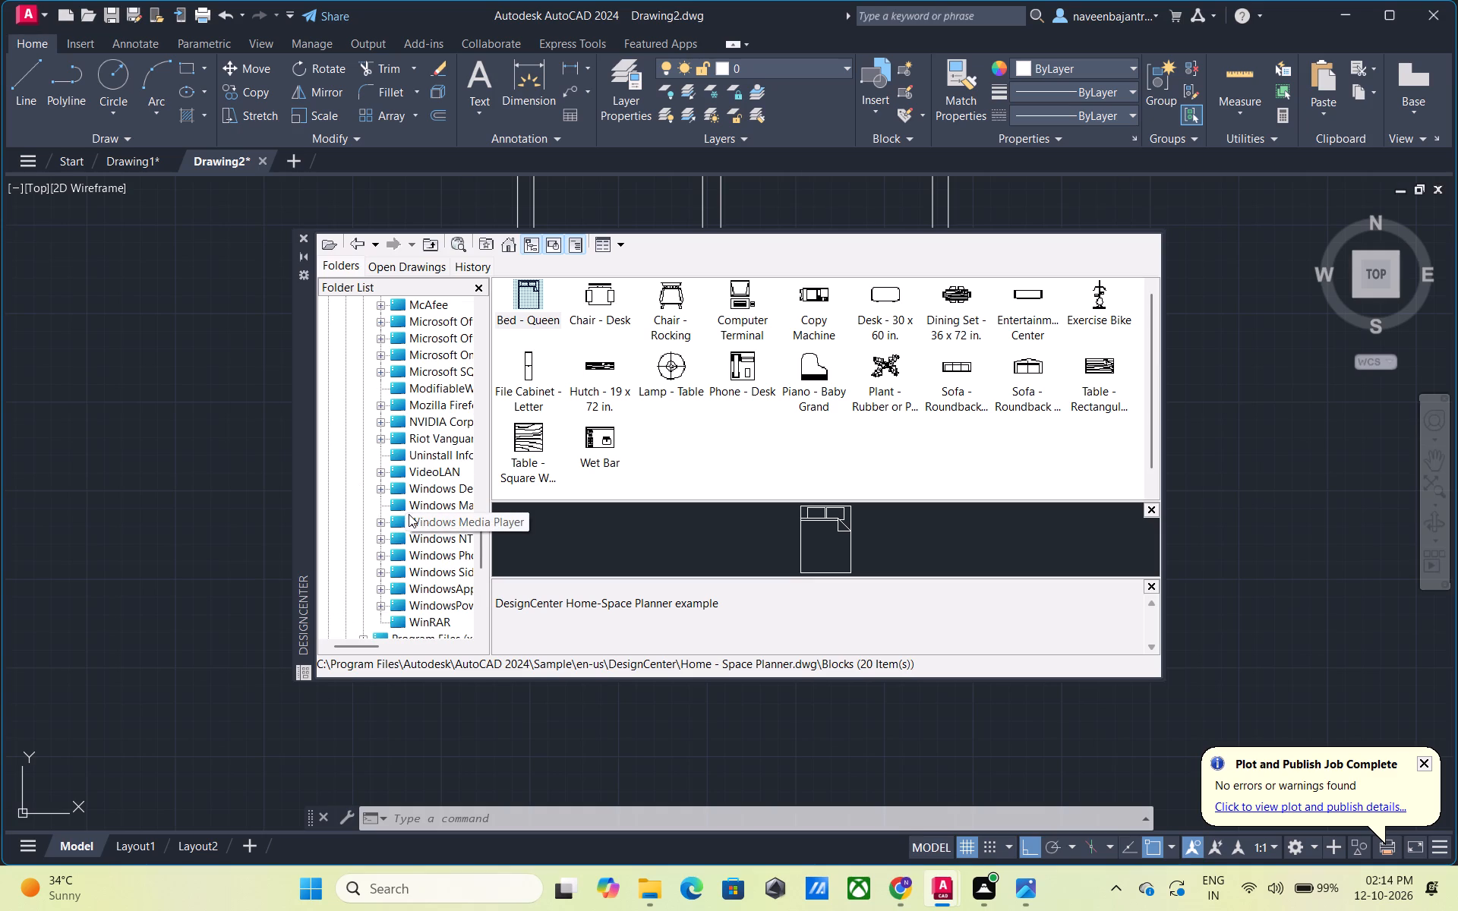
{"action": "scroll", "coordinate": [409, 514], "scroll_direction": "up", "scroll_amount": 1}
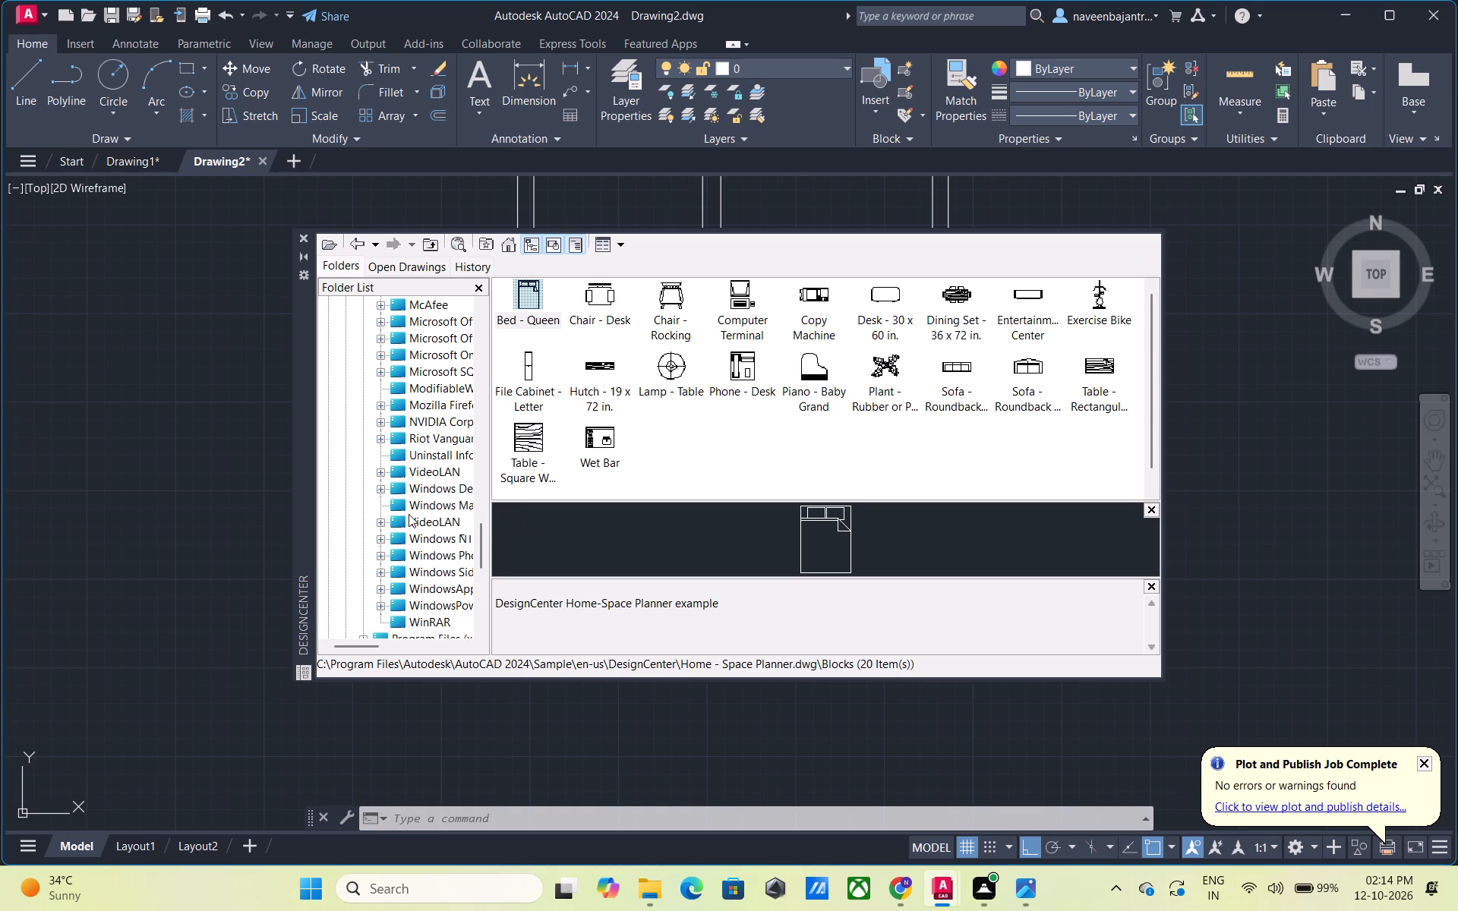
{"action": "scroll", "coordinate": [409, 514], "scroll_direction": "up", "scroll_amount": 1}
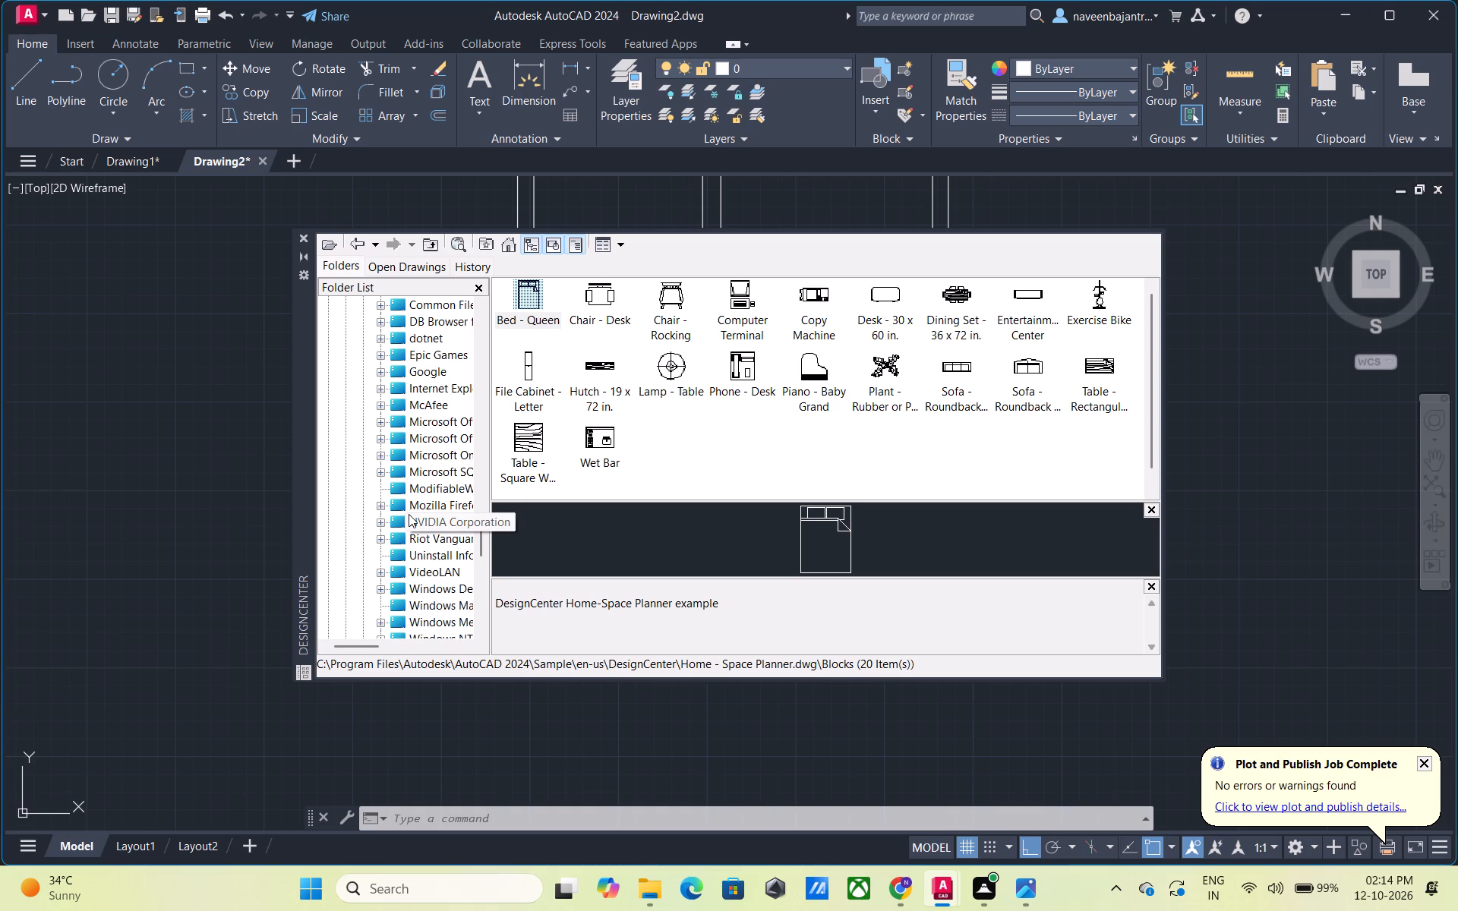
{"action": "scroll", "coordinate": [409, 514], "scroll_direction": "up", "scroll_amount": 1}
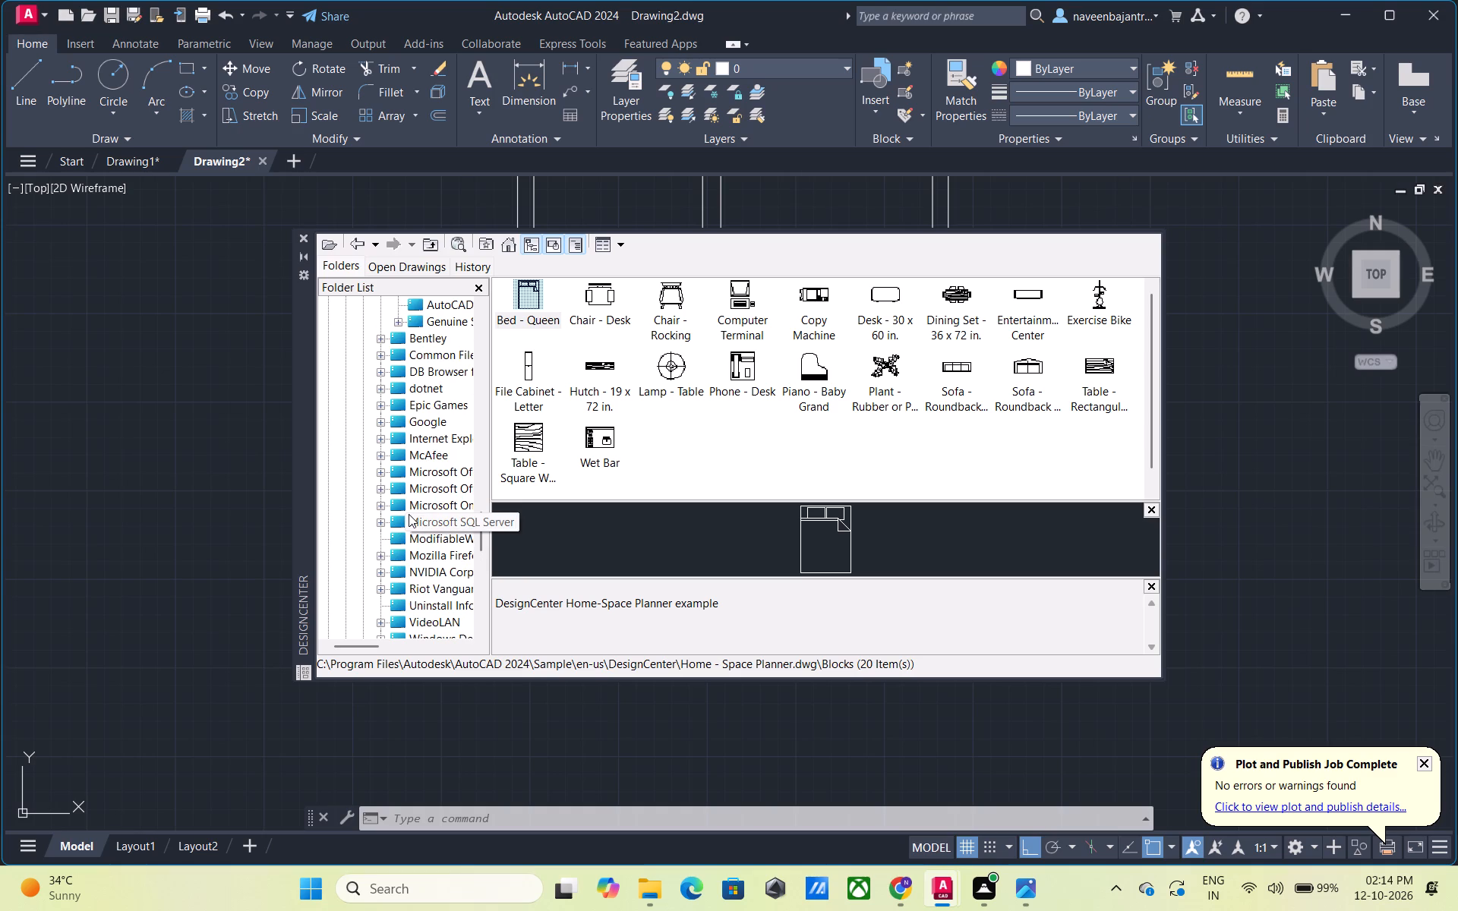
{"action": "scroll", "coordinate": [409, 514], "scroll_direction": "up", "scroll_amount": 1}
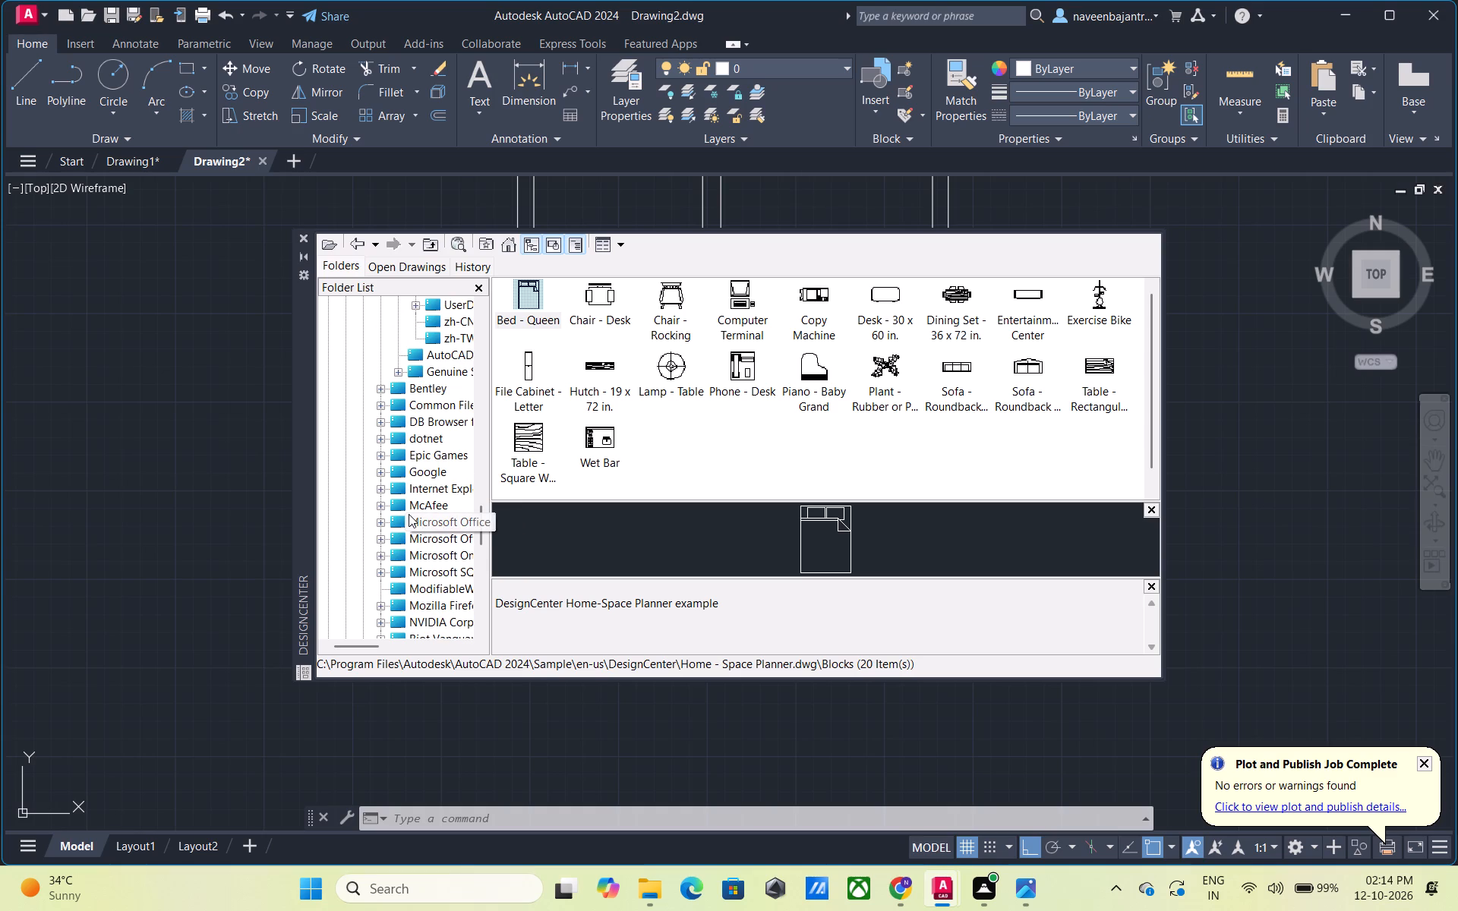
{"action": "scroll", "coordinate": [409, 514], "scroll_direction": "up", "scroll_amount": 1}
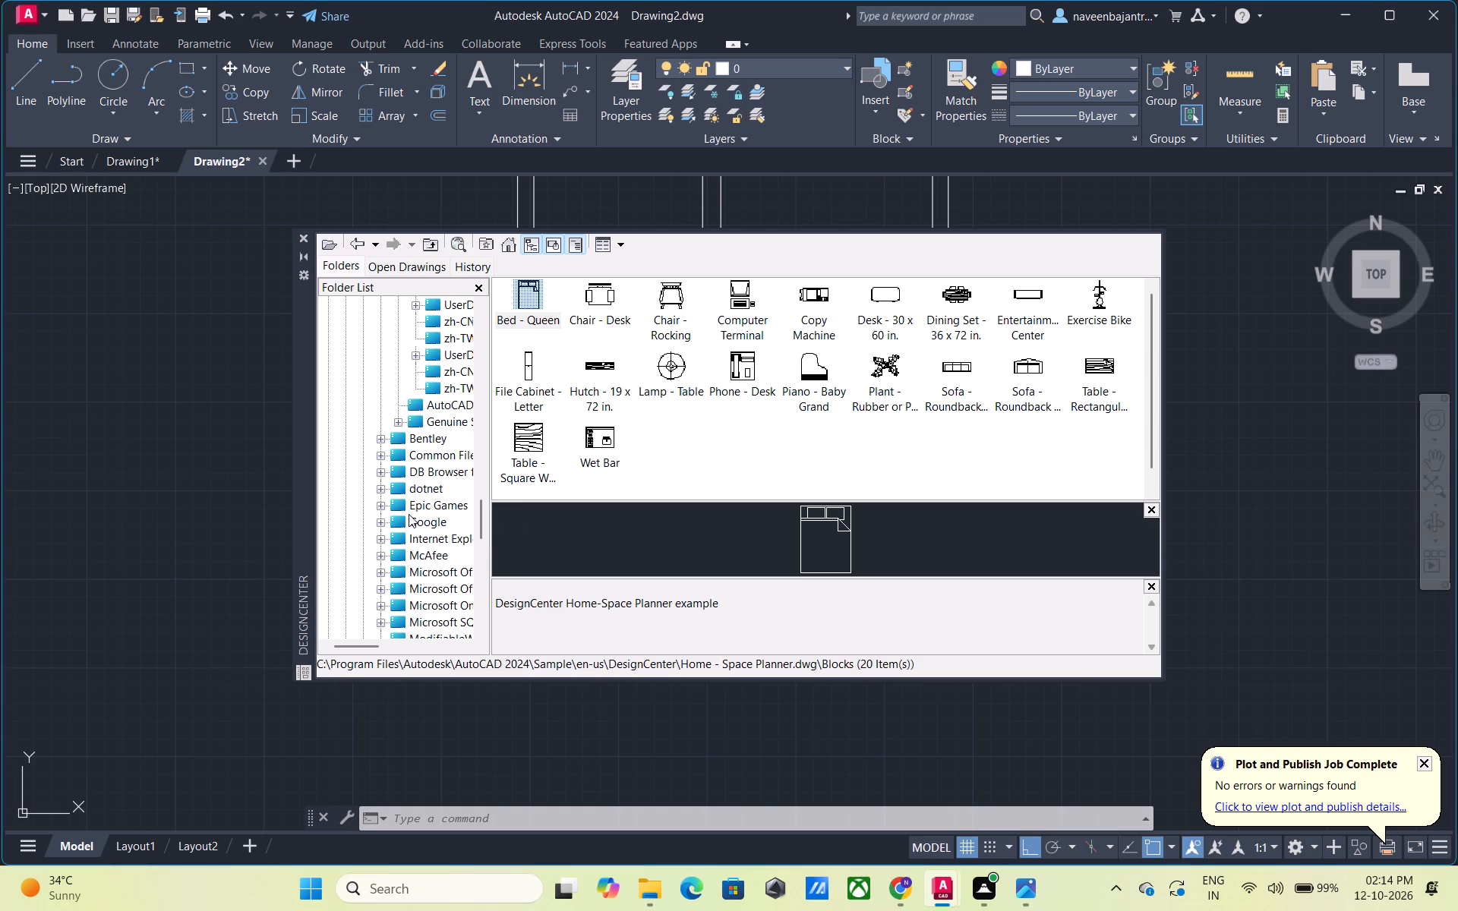
{"action": "scroll", "coordinate": [409, 514], "scroll_direction": "up", "scroll_amount": 1}
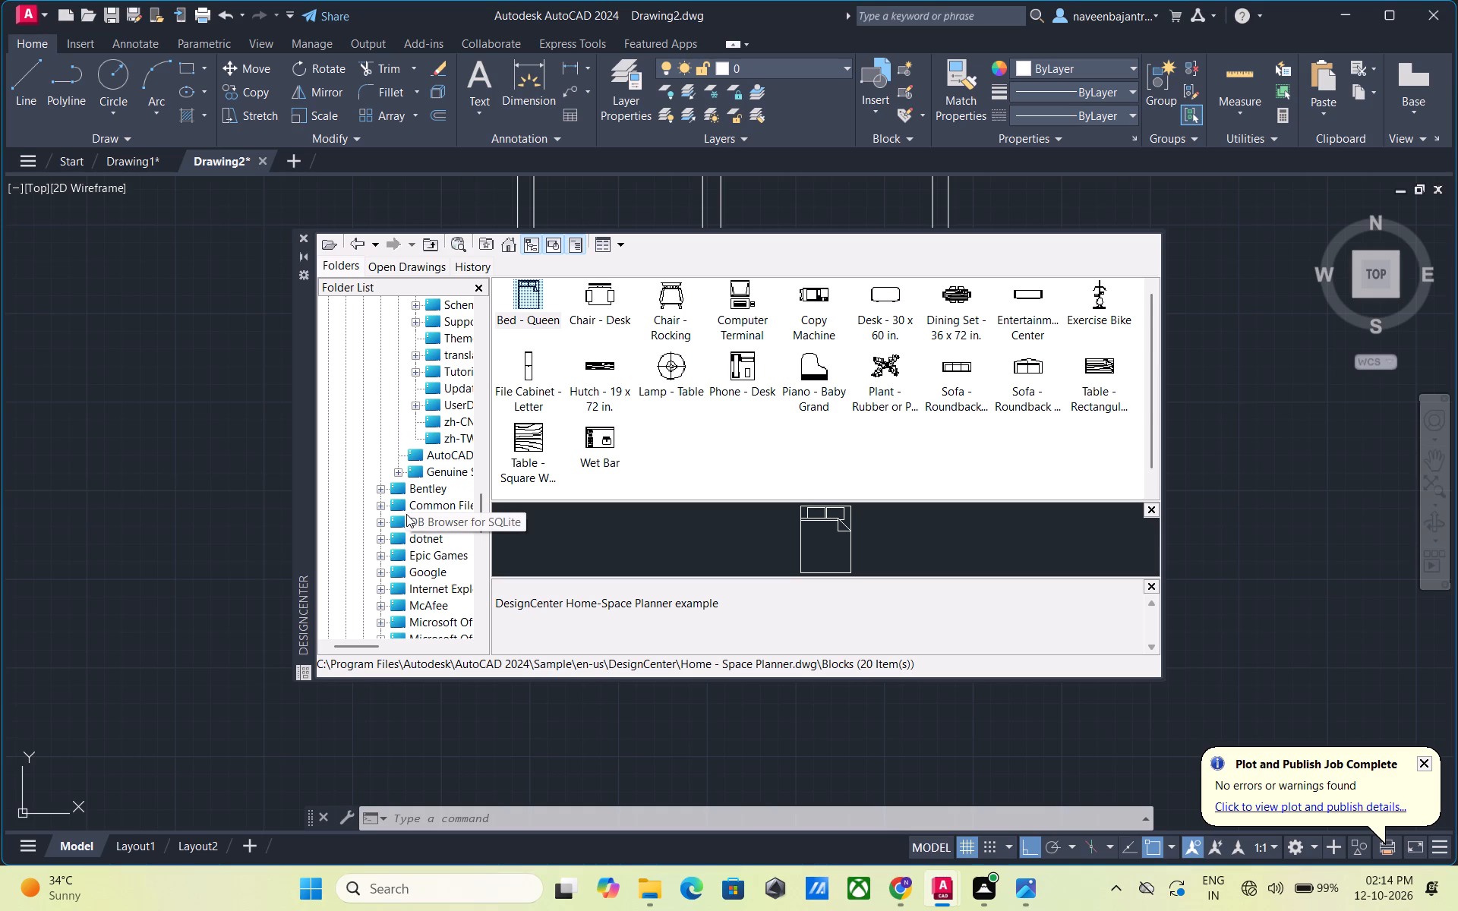
Examine the AutoCAD 2024 subfolders in DesignCenter's tree, from zh-TW up to the sample drawings below Home - Space Planner.dwg.
{"action": "scroll", "coordinate": [406, 514], "scroll_direction": "up", "scroll_amount": 1}
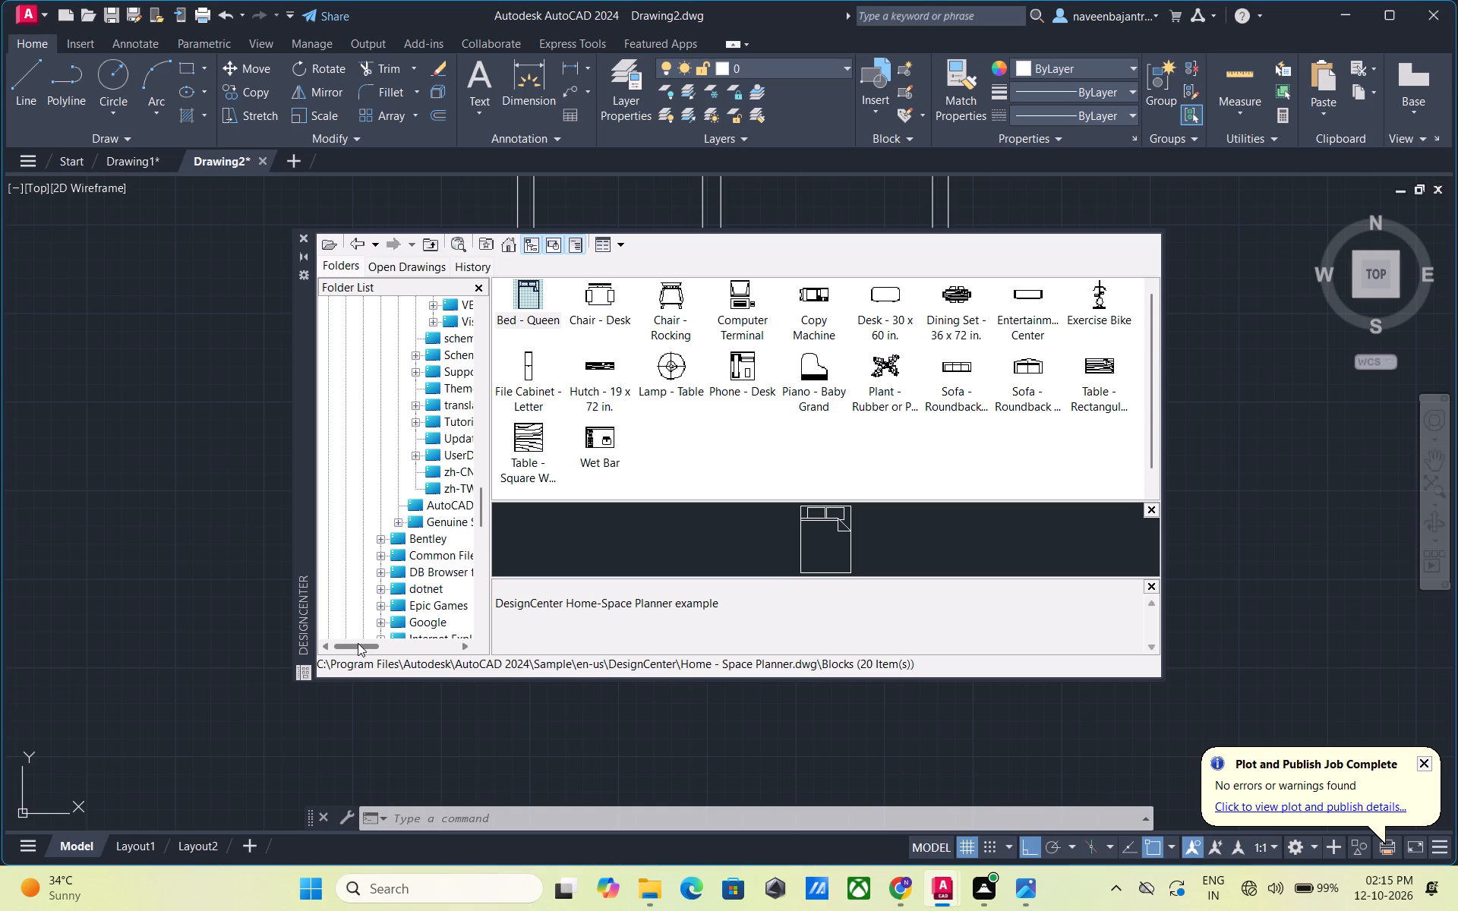
{"action": "left_click_drag", "start_coordinate": [358, 643], "coordinate": [370, 648]}
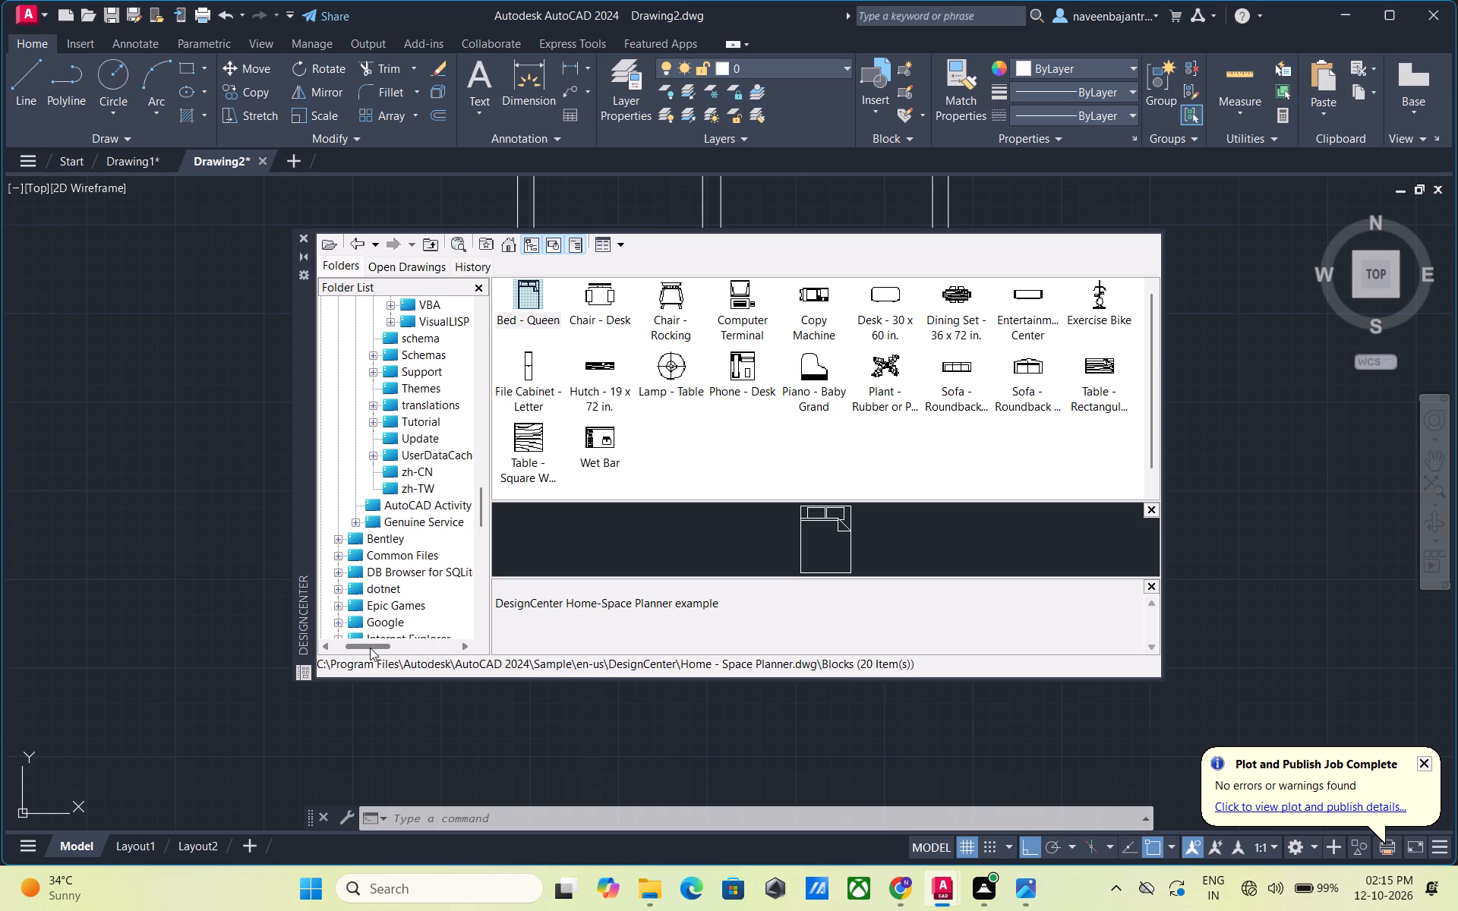
{"action": "left_click_drag", "start_coordinate": [370, 648], "coordinate": [371, 648]}
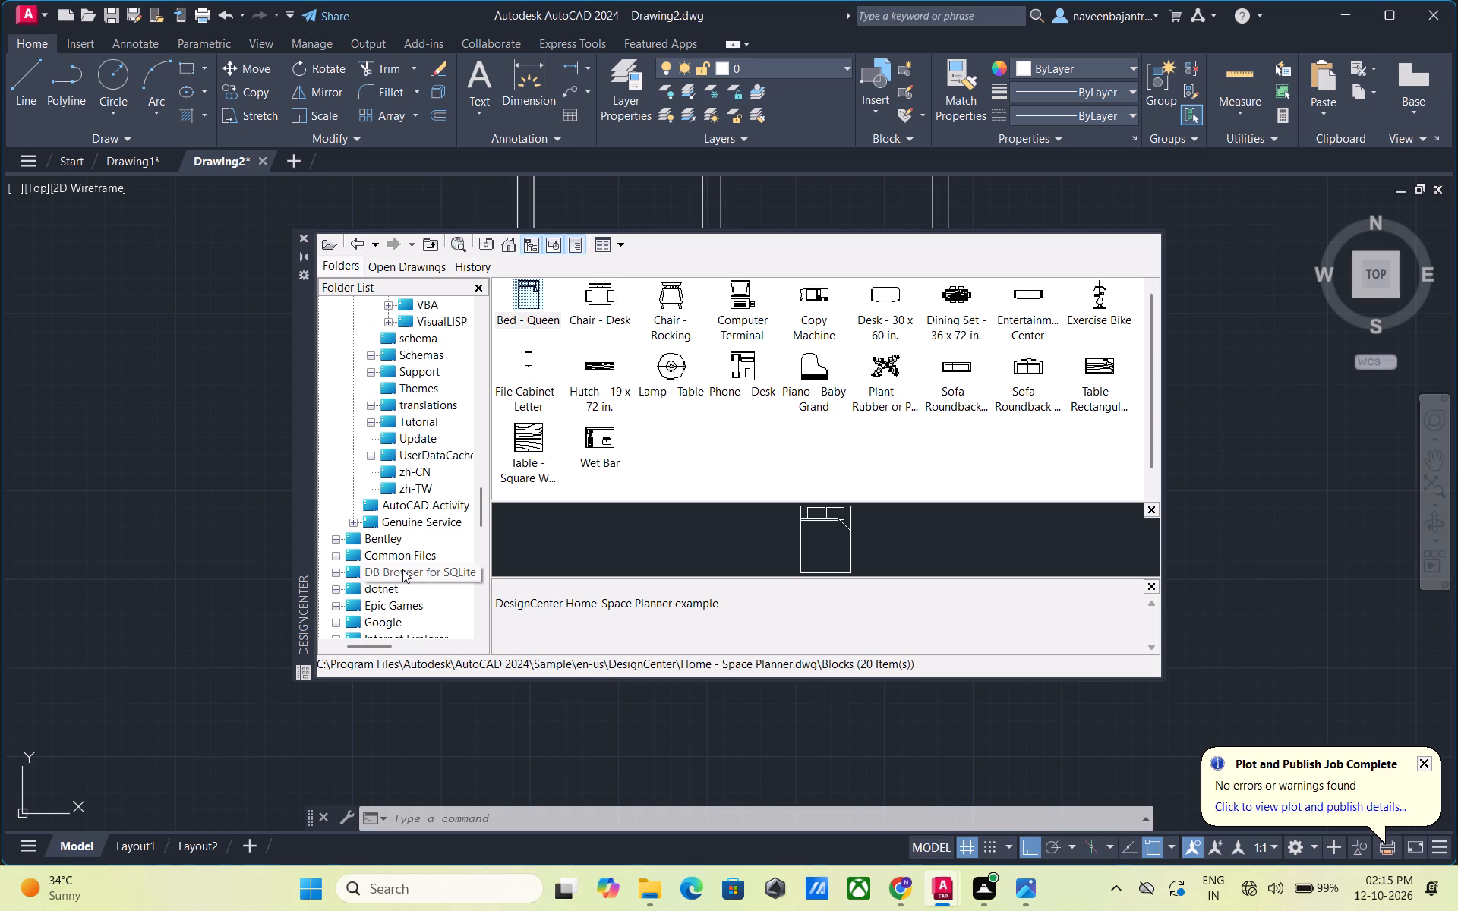
{"action": "scroll", "coordinate": [402, 569], "scroll_direction": "up", "scroll_amount": 1}
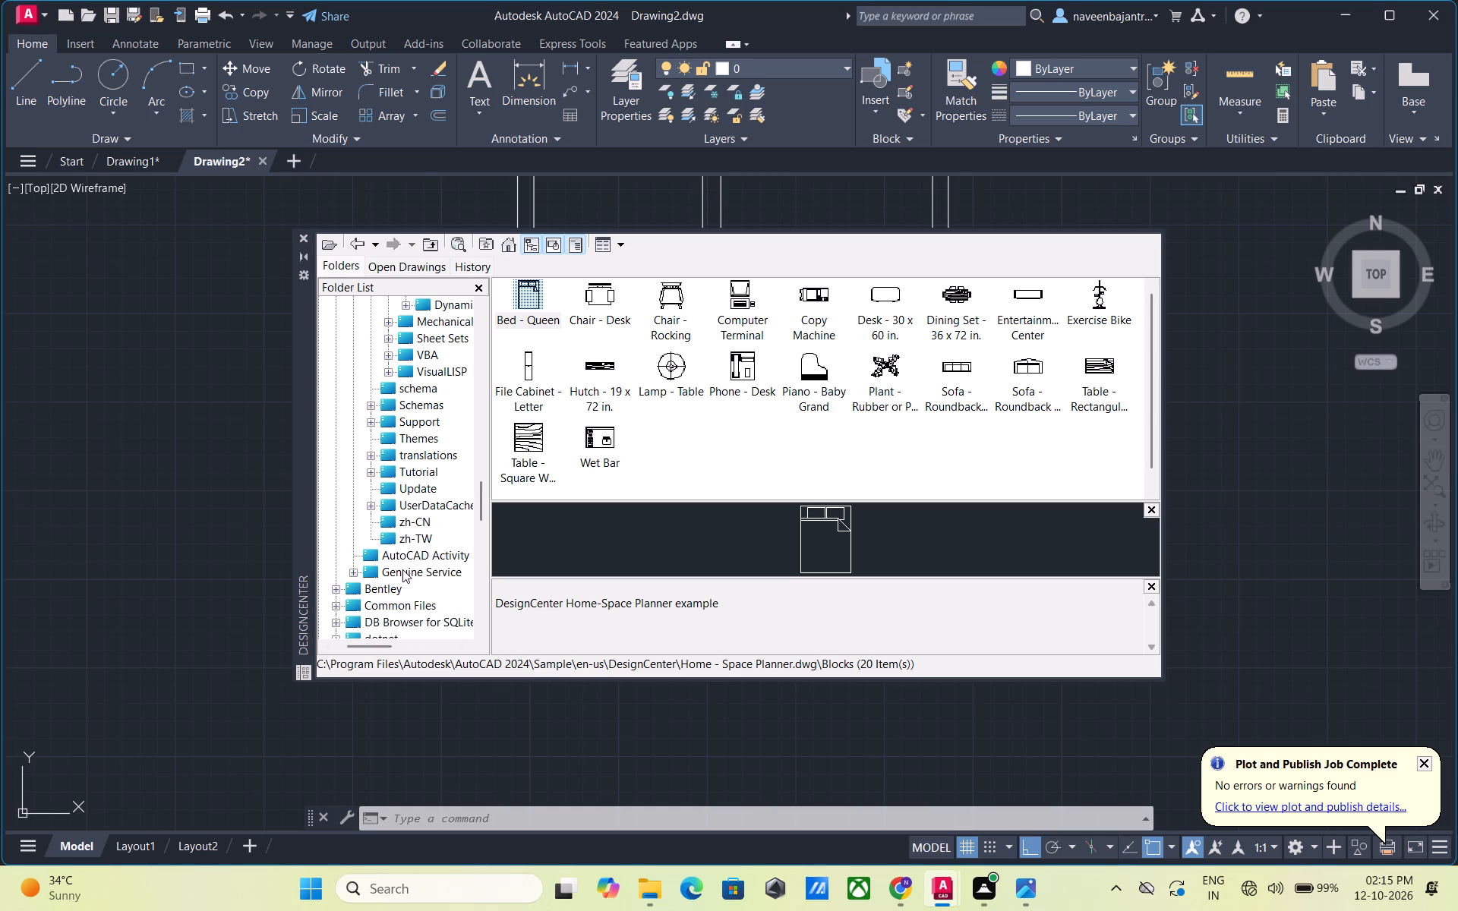
{"action": "scroll", "coordinate": [402, 569], "scroll_direction": "up", "scroll_amount": 1}
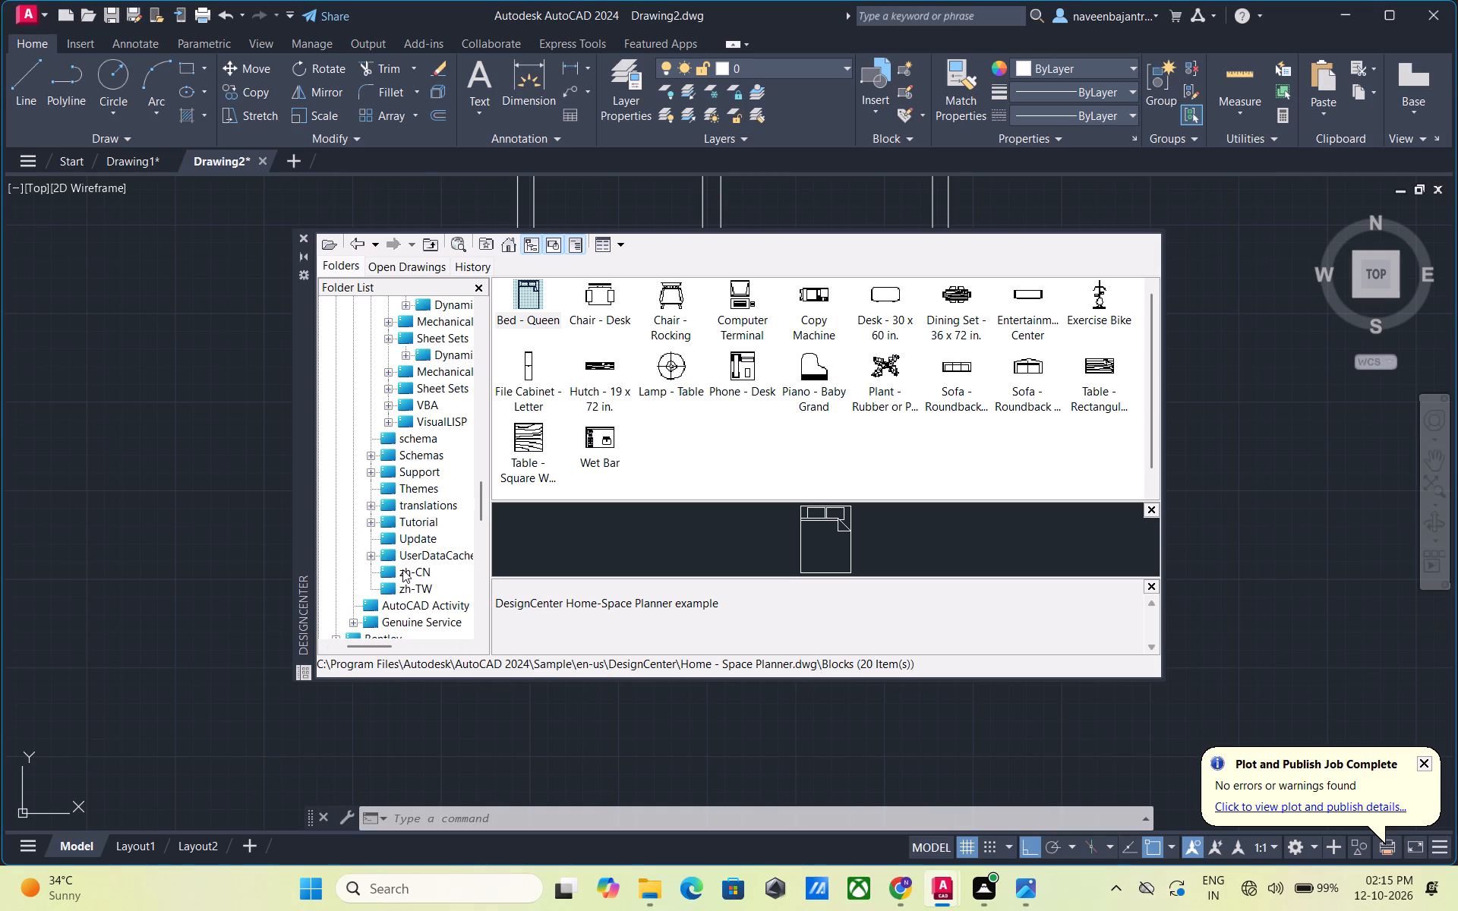
{"action": "left_click_drag", "start_coordinate": [376, 648], "coordinate": [383, 649]}
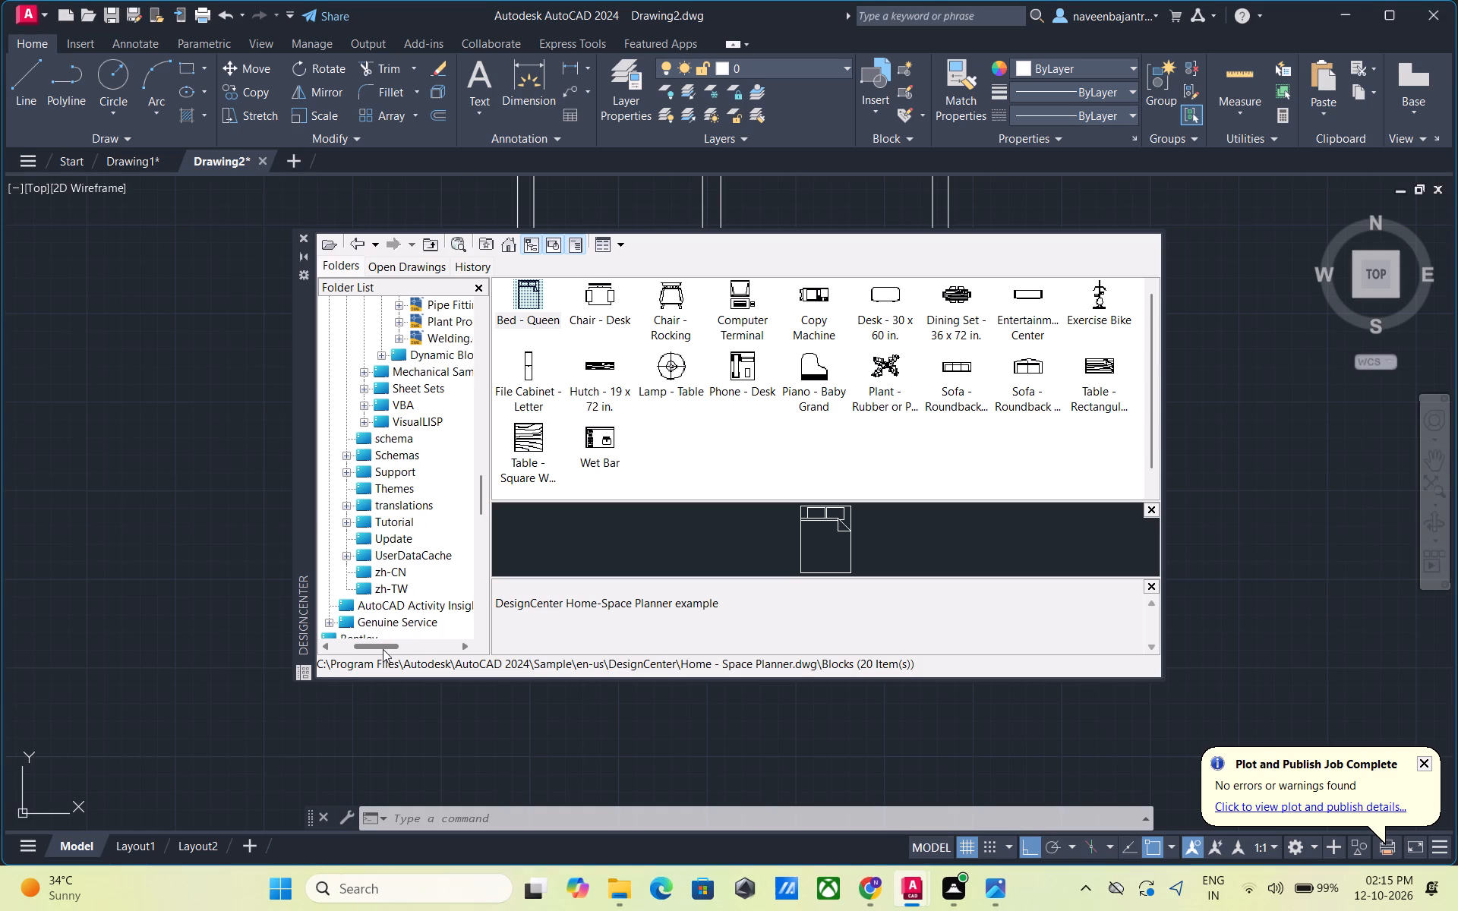
{"action": "left_click_drag", "start_coordinate": [383, 649], "coordinate": [387, 649]}
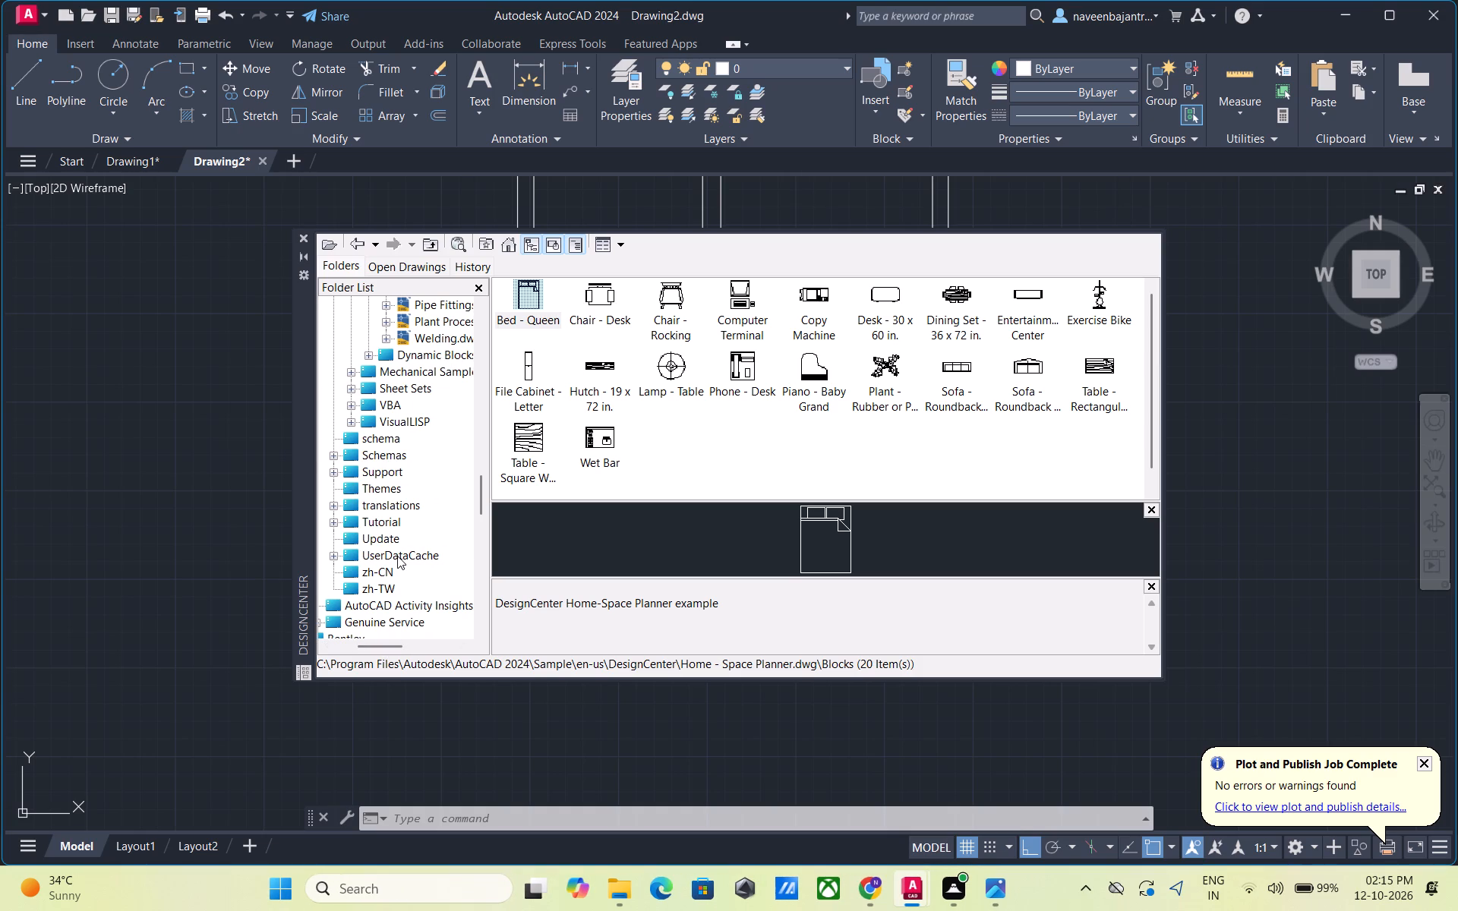
{"action": "scroll", "coordinate": [397, 556], "scroll_direction": "up", "scroll_amount": 1}
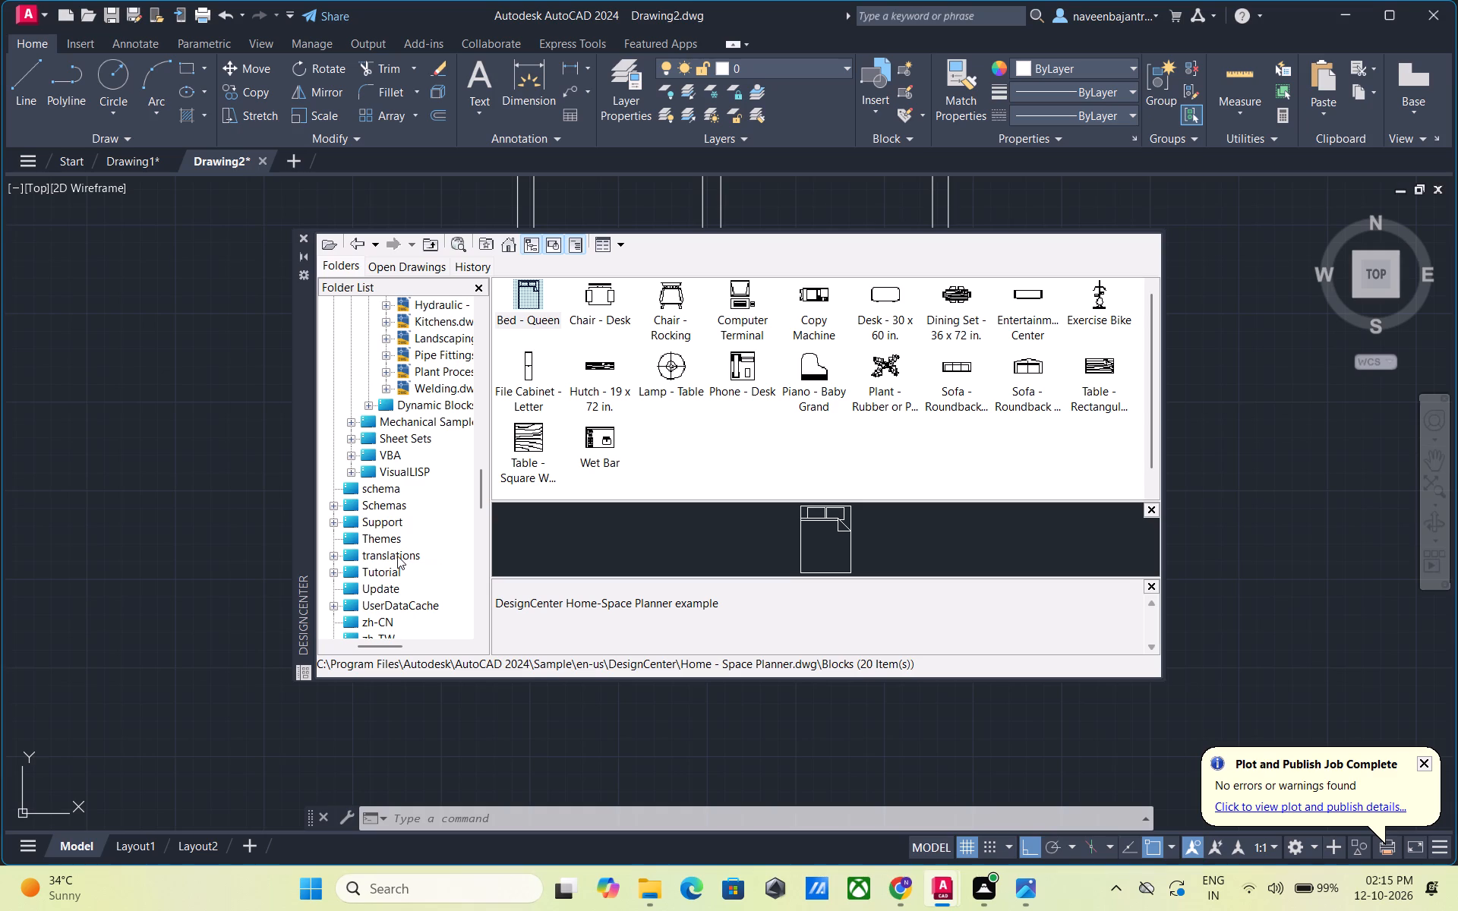
{"action": "scroll", "coordinate": [397, 556], "scroll_direction": "up", "scroll_amount": 1}
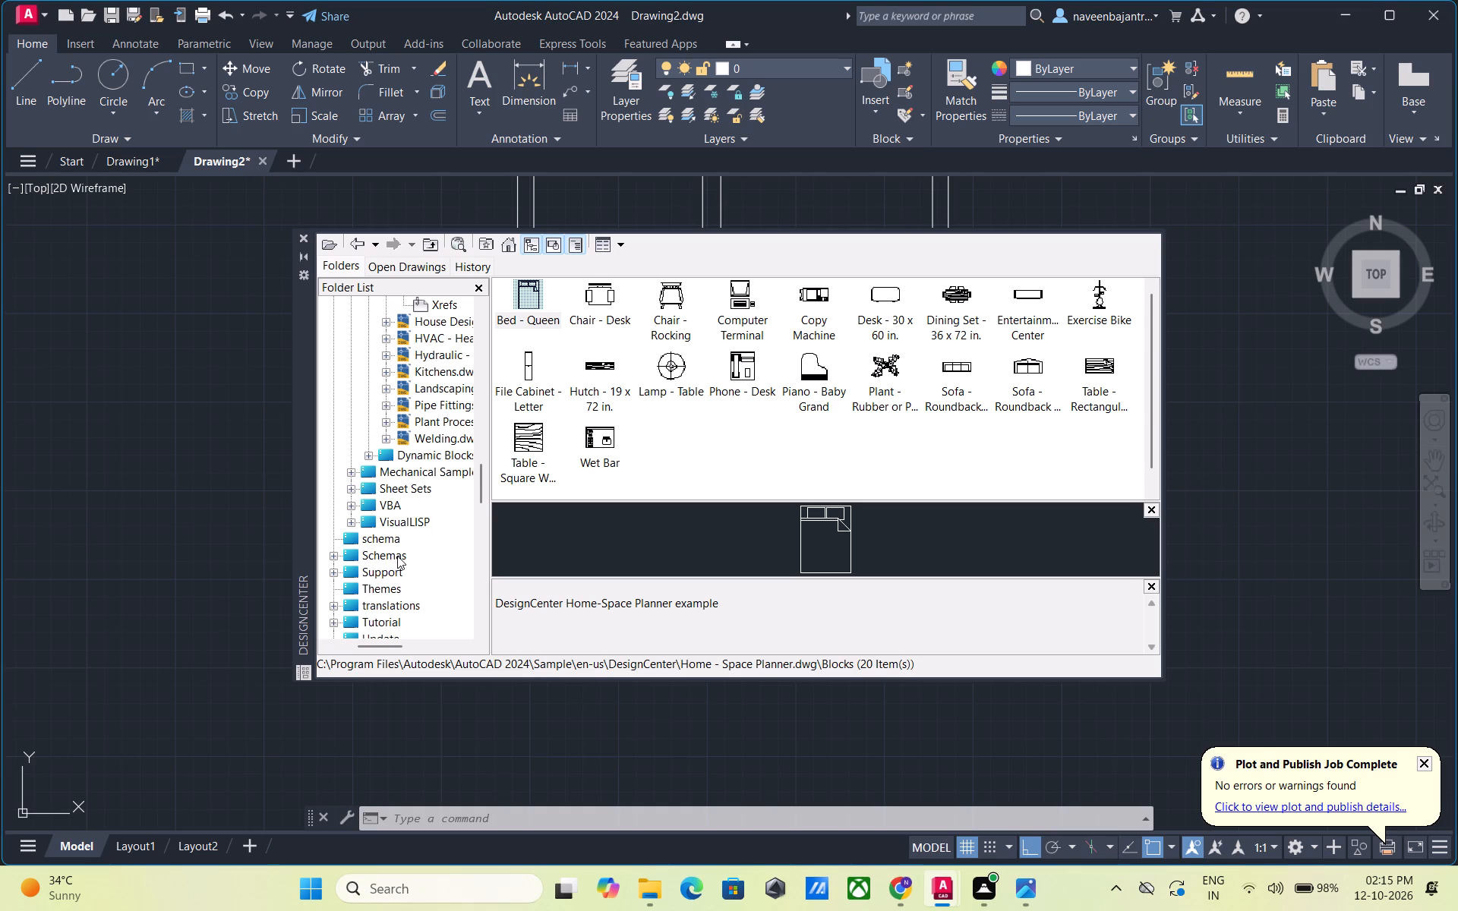
{"action": "scroll", "coordinate": [397, 556], "scroll_direction": "up", "scroll_amount": 1}
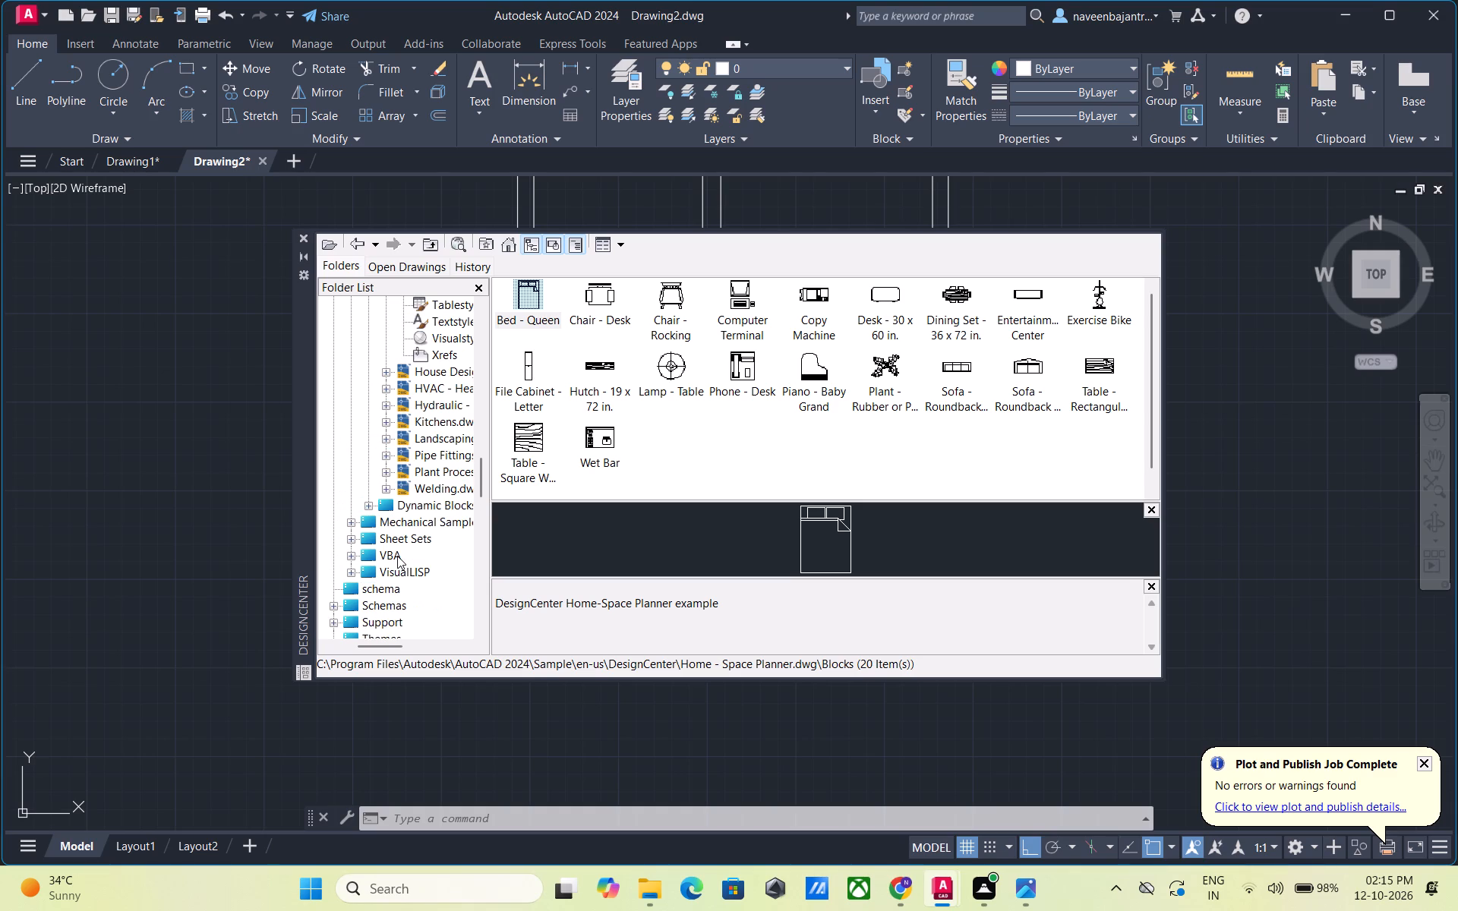
{"action": "scroll", "coordinate": [397, 556], "scroll_direction": "up", "scroll_amount": 1}
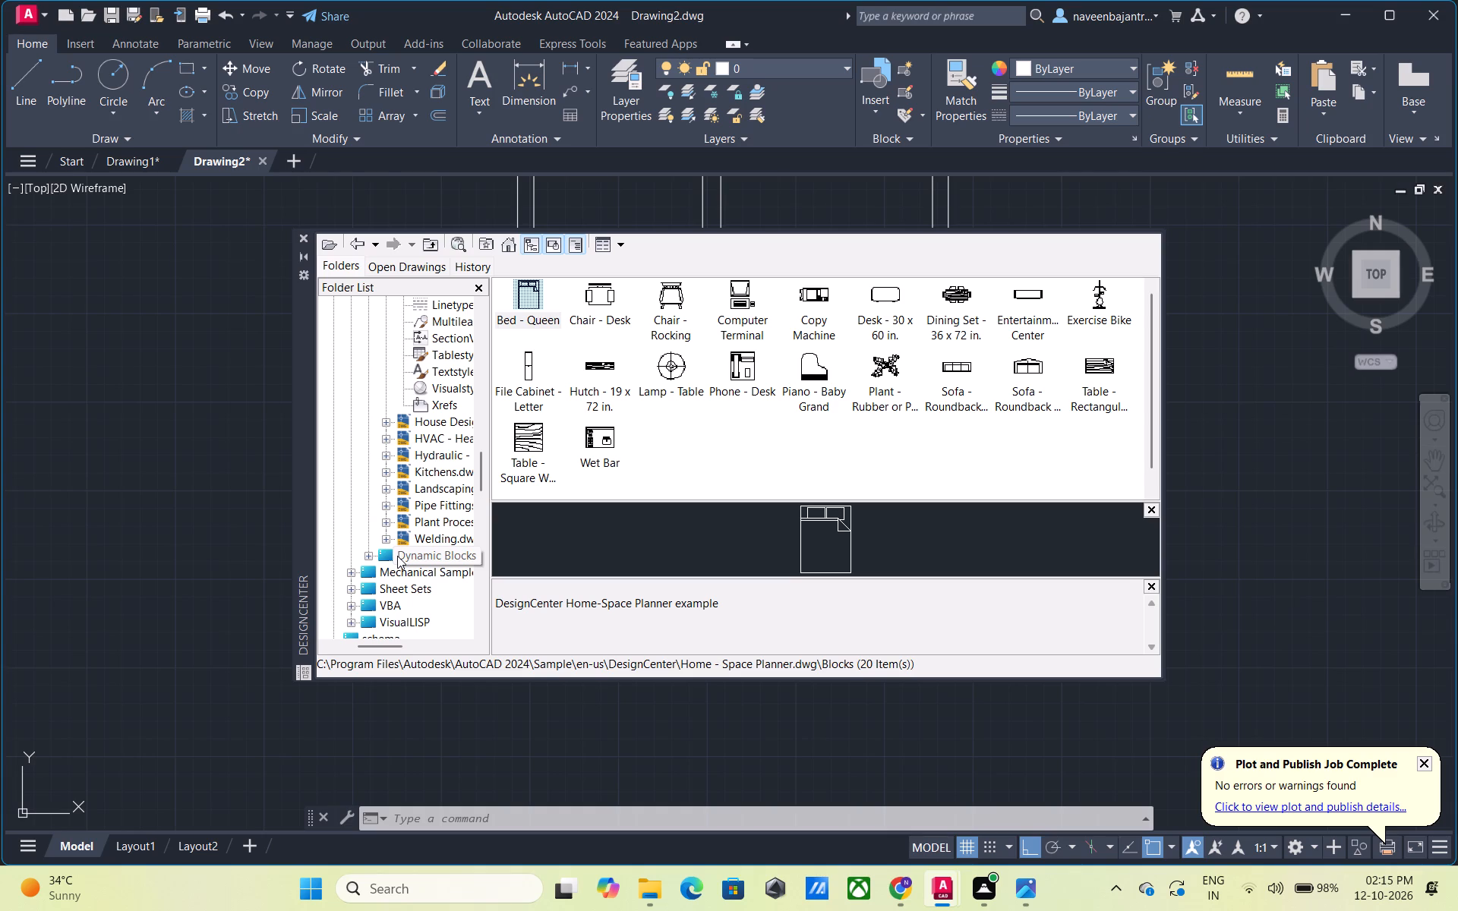
{"action": "scroll", "coordinate": [397, 556], "scroll_direction": "up", "scroll_amount": 1}
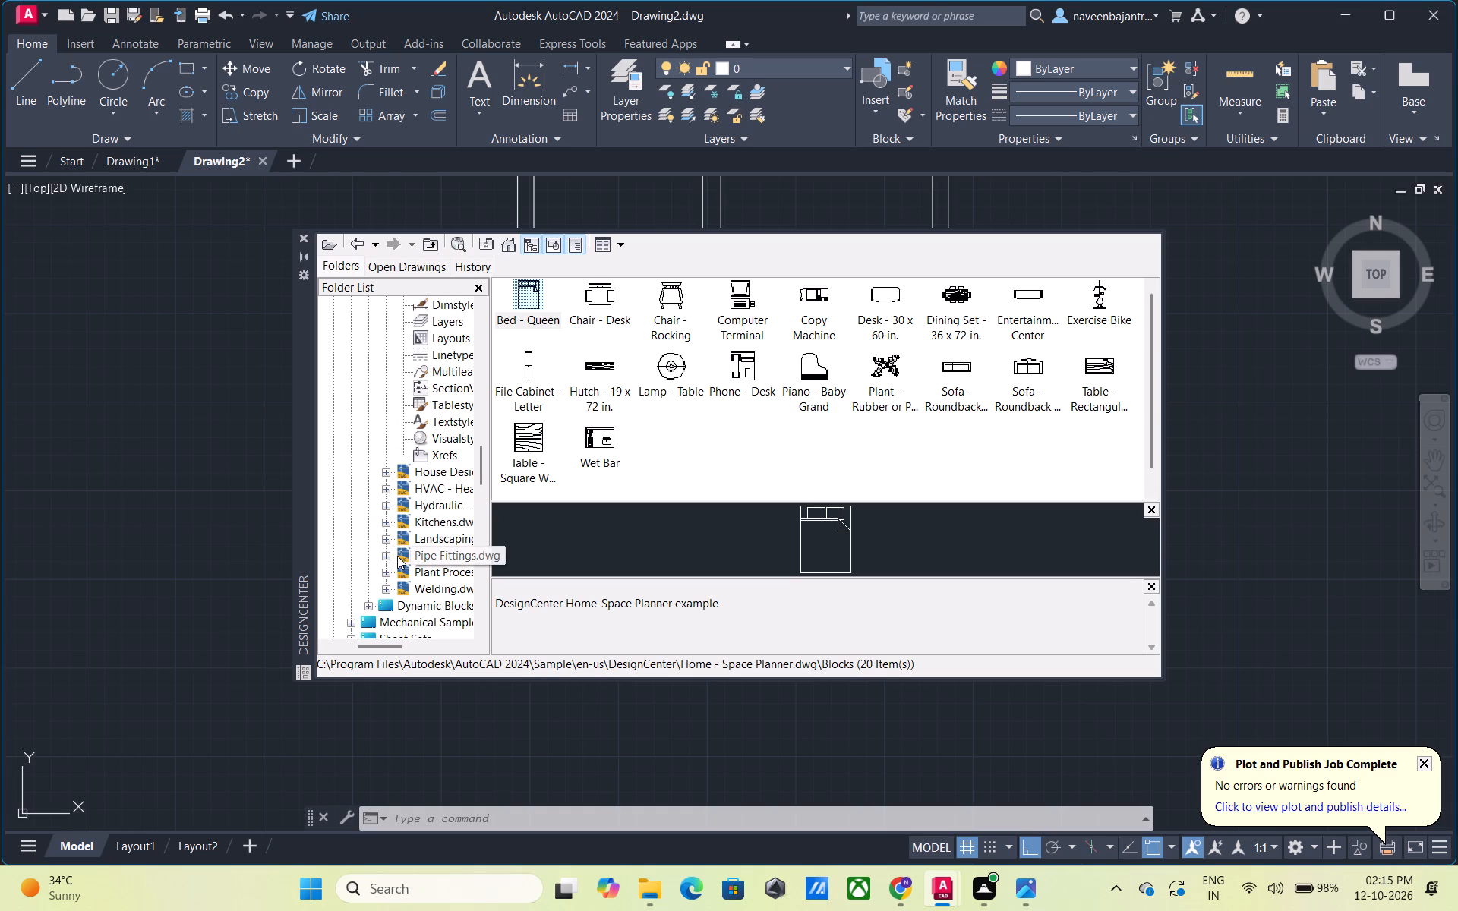
{"action": "scroll", "coordinate": [397, 556], "scroll_direction": "up", "scroll_amount": 1}
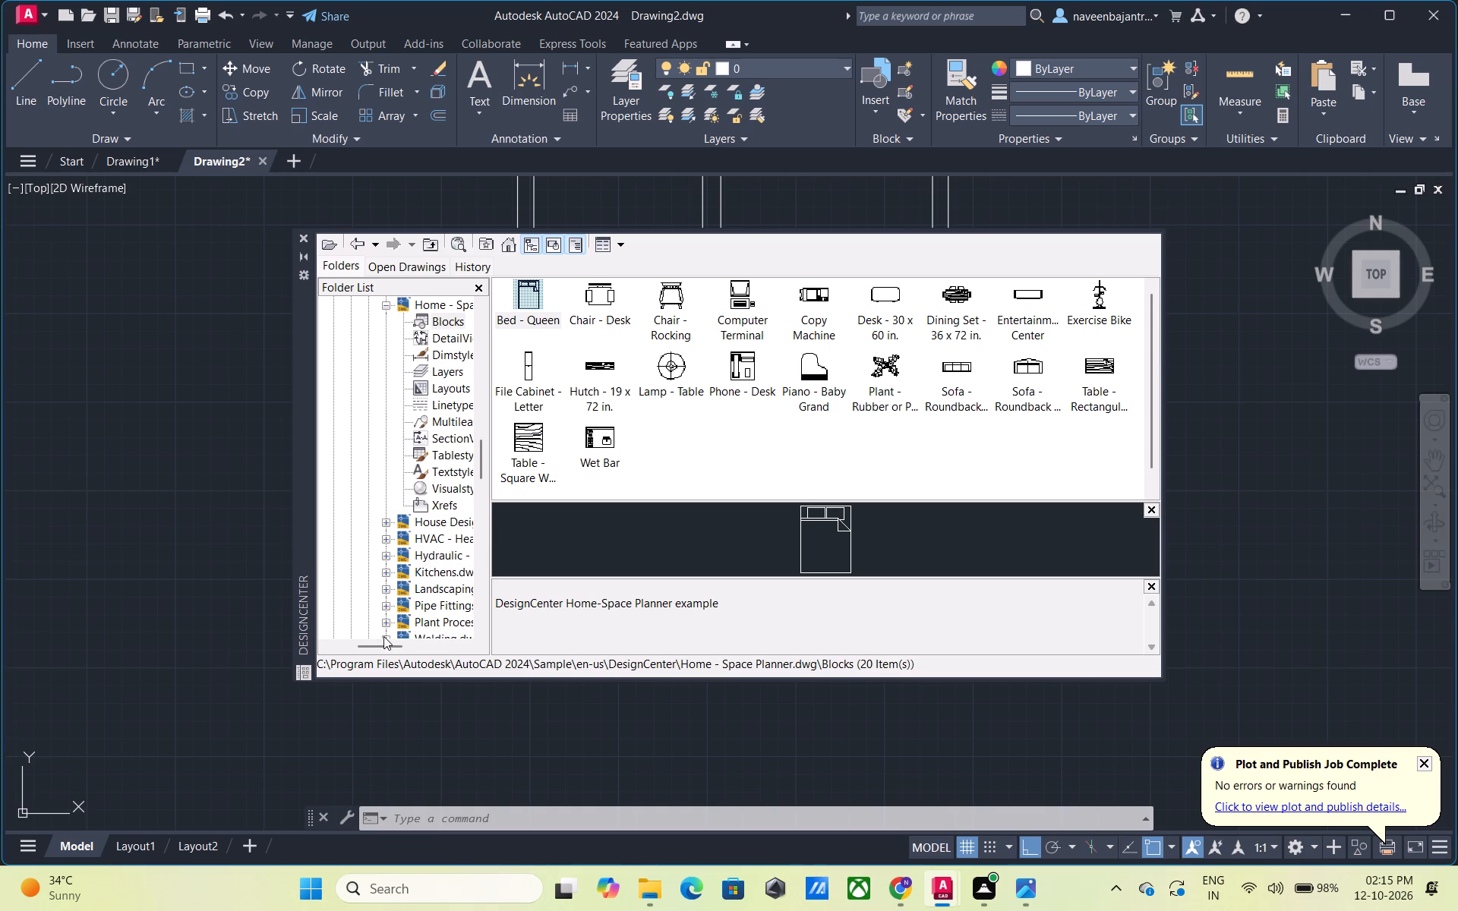
Examine the full names of DesignCenter's sample drawings, from Plant Process.dwg up past Home - Space Planner.dwg to Analog Integrated Circuits.
{"action": "left_click_drag", "start_coordinate": [383, 646], "coordinate": [396, 649]}
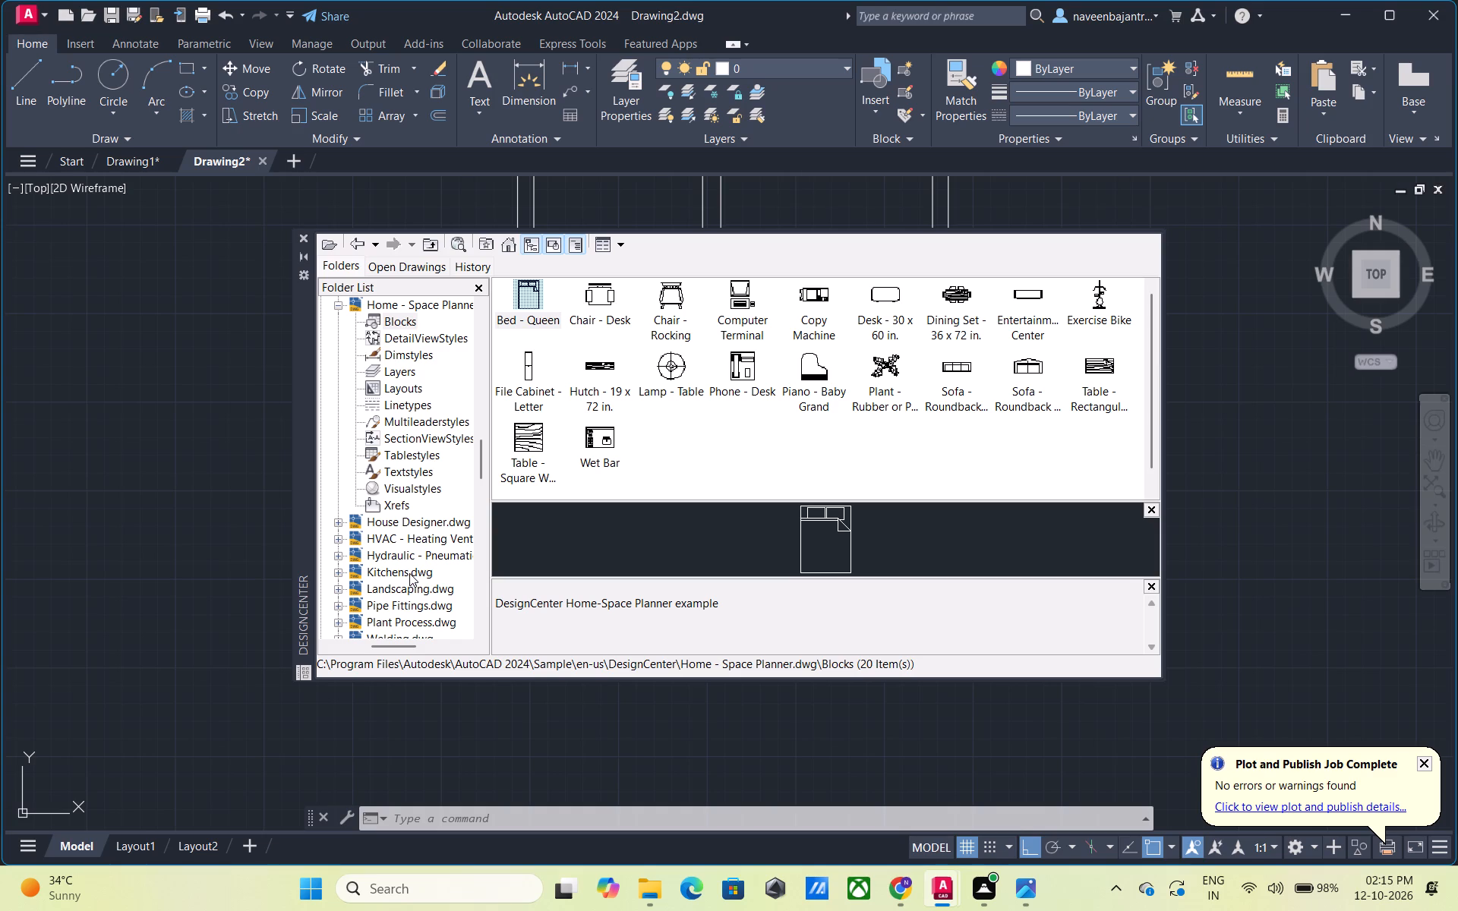
{"action": "scroll", "coordinate": [409, 573], "scroll_direction": "up", "scroll_amount": 1}
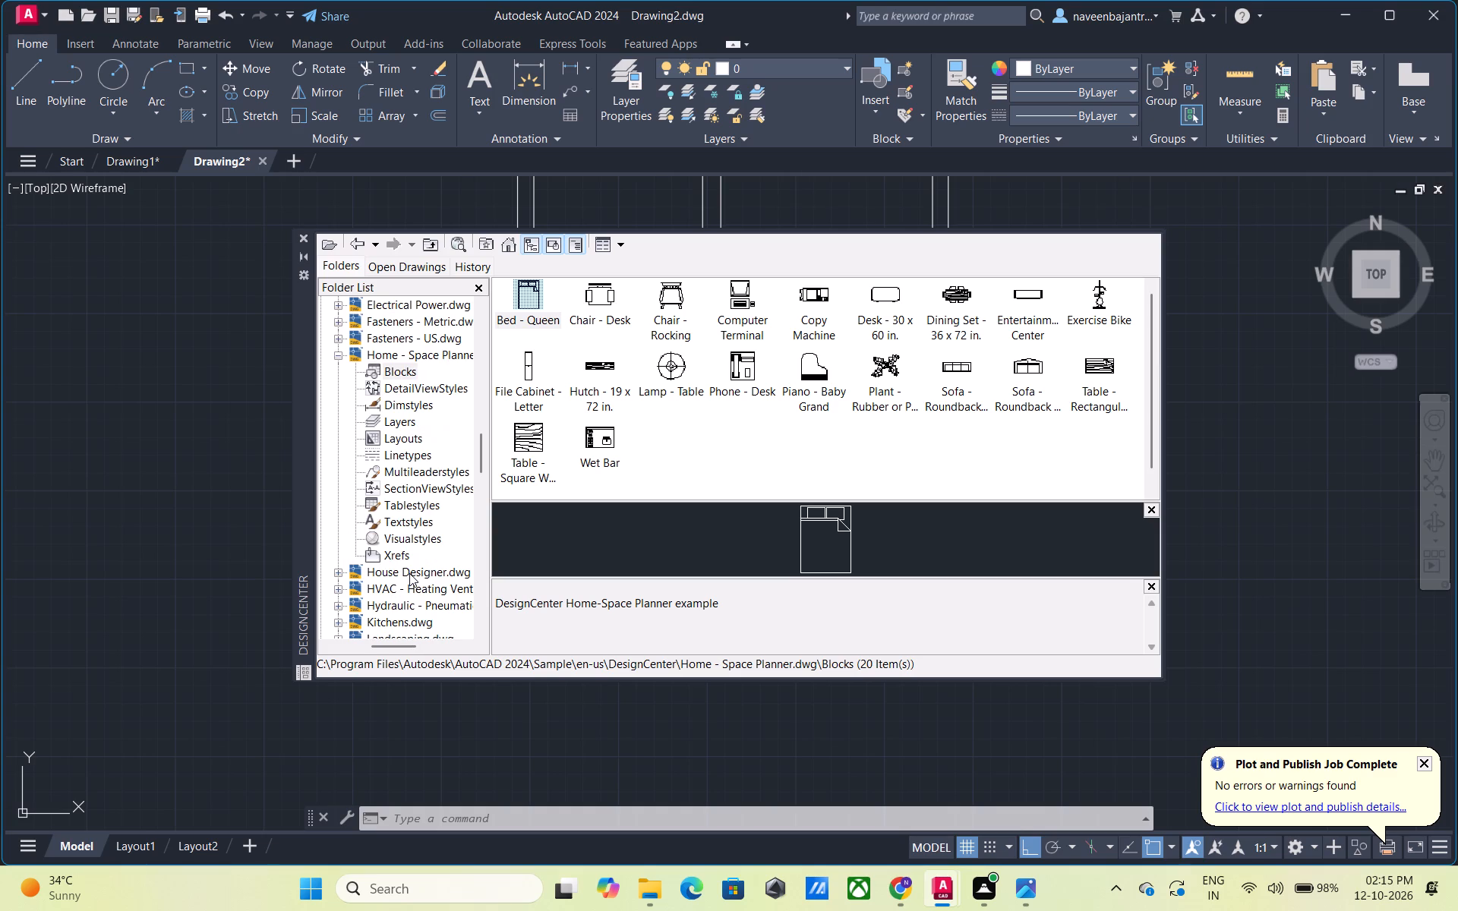
{"action": "scroll", "coordinate": [409, 573], "scroll_direction": "up", "scroll_amount": 1}
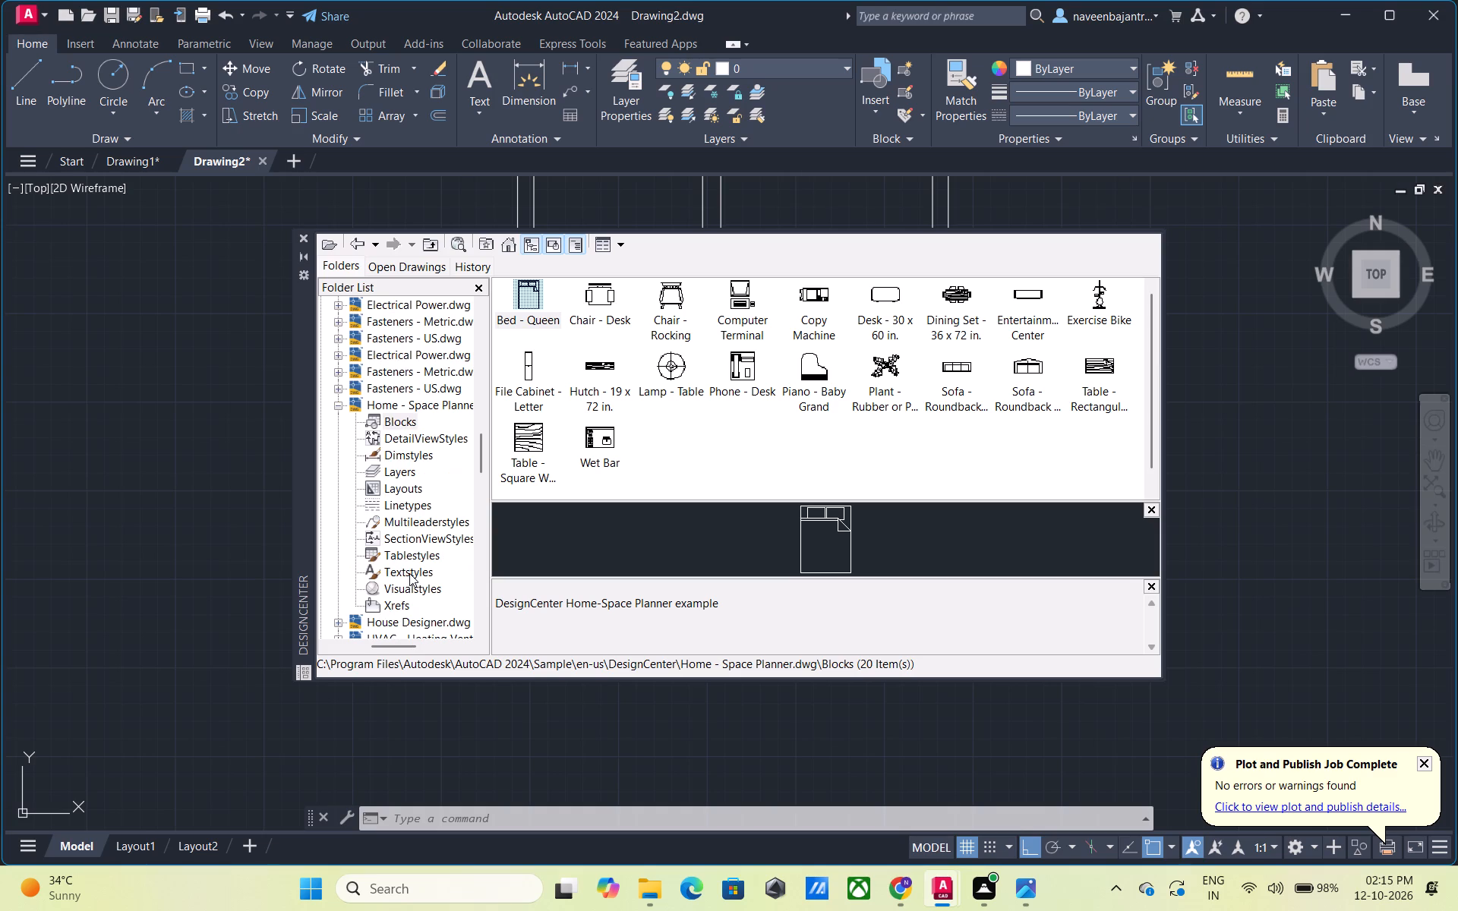
{"action": "scroll", "coordinate": [409, 573], "scroll_direction": "up", "scroll_amount": 1}
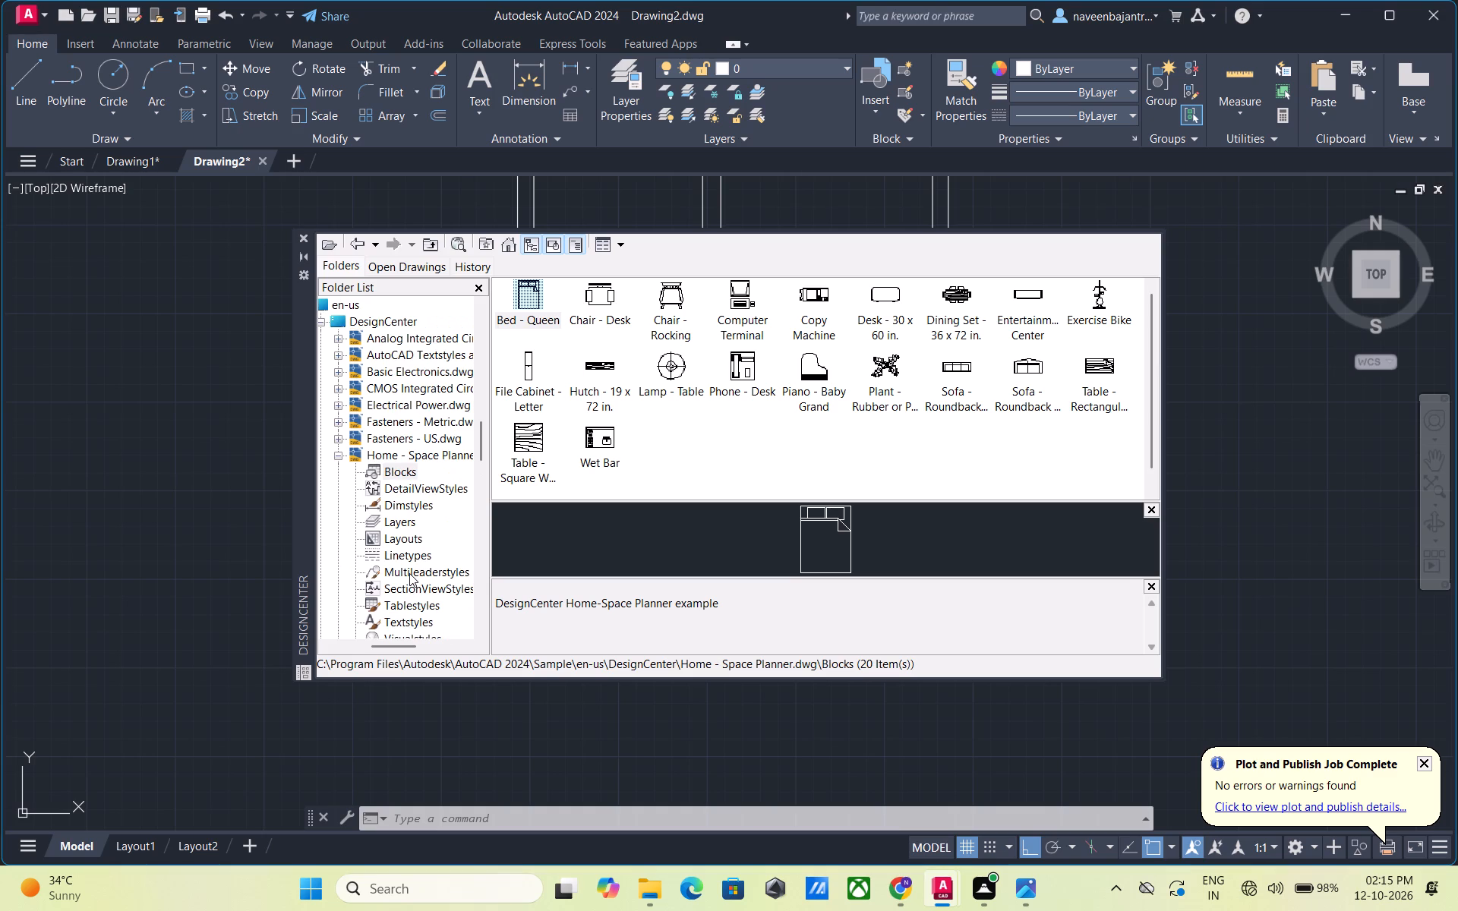
{"action": "scroll", "coordinate": [409, 573], "scroll_direction": "up", "scroll_amount": 1}
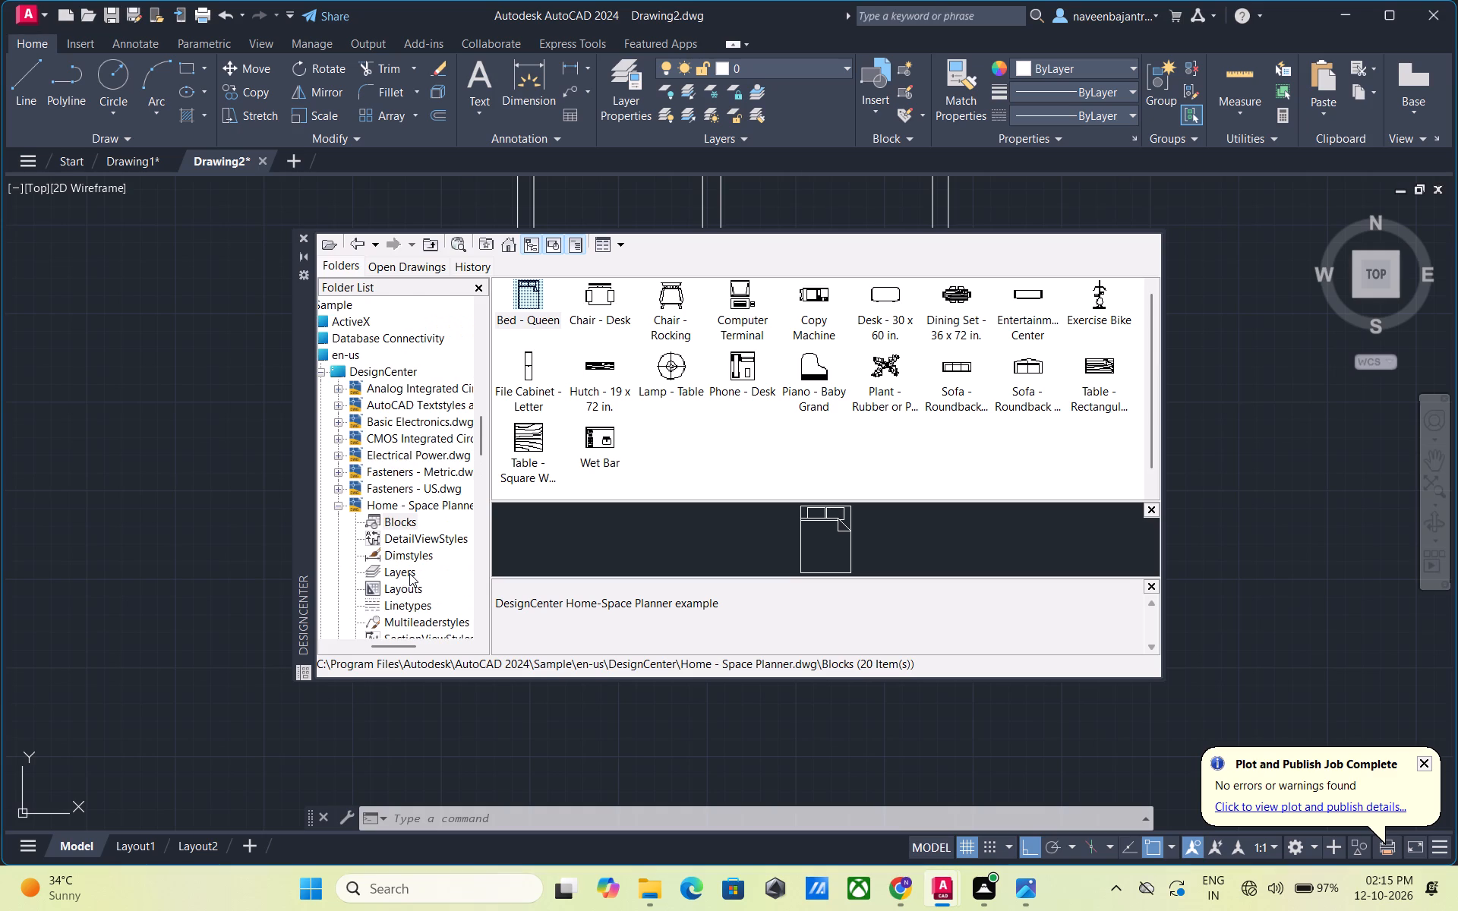
{"action": "scroll", "coordinate": [409, 573], "scroll_direction": "up", "scroll_amount": 1}
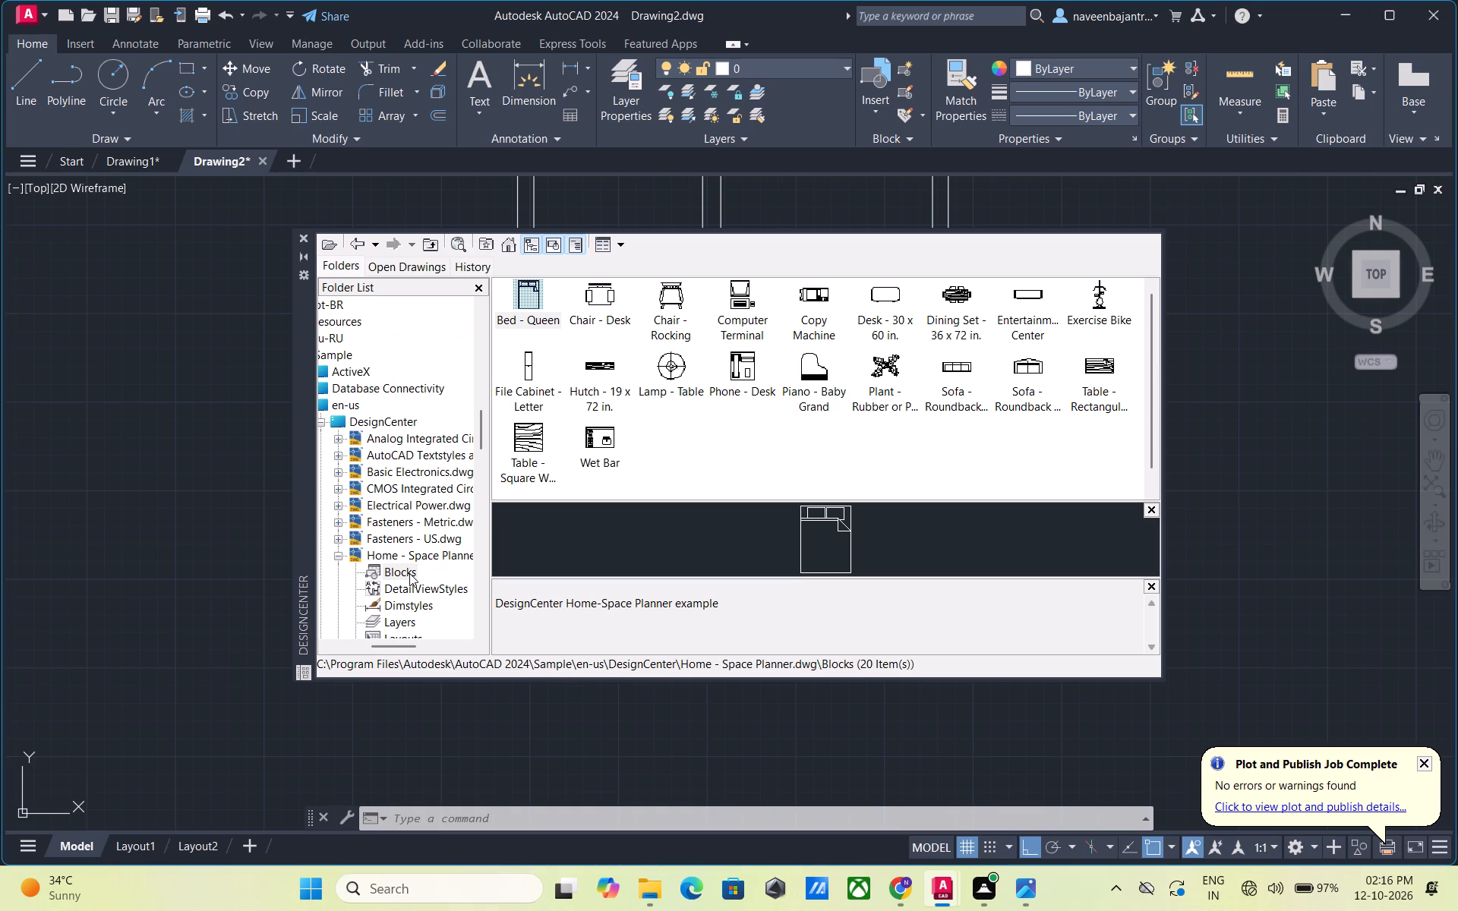
{"action": "scroll", "coordinate": [409, 573], "scroll_direction": "up", "scroll_amount": 1}
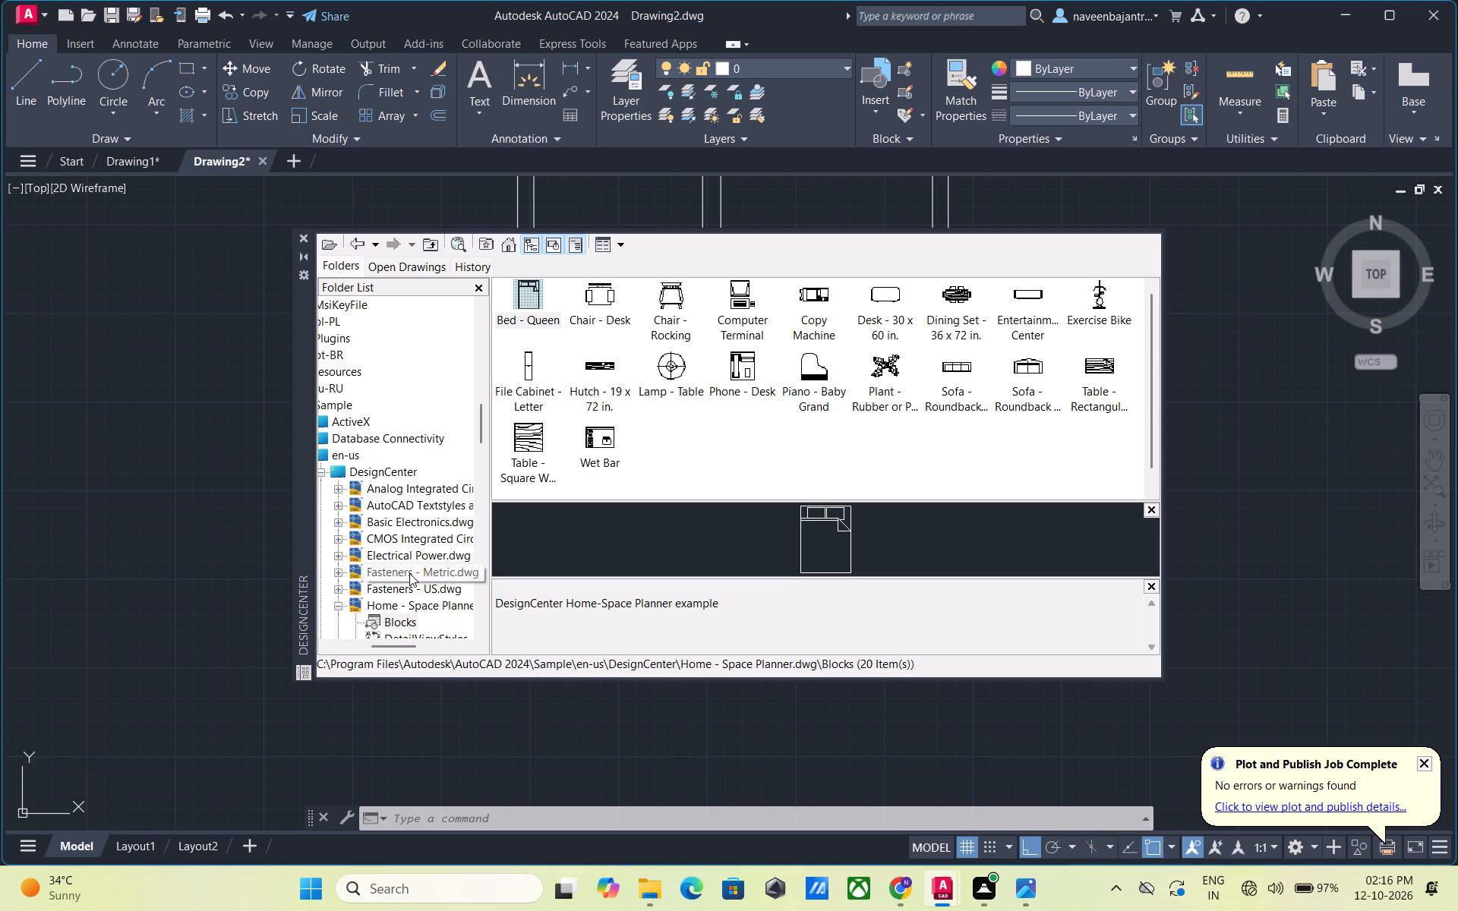
Look up DesignCenter's folder tree from the sample drawings through the AutoCAD 2024 and Program Files folders to the C: drive root.
{"action": "scroll", "coordinate": [409, 573], "scroll_direction": "up", "scroll_amount": 1}
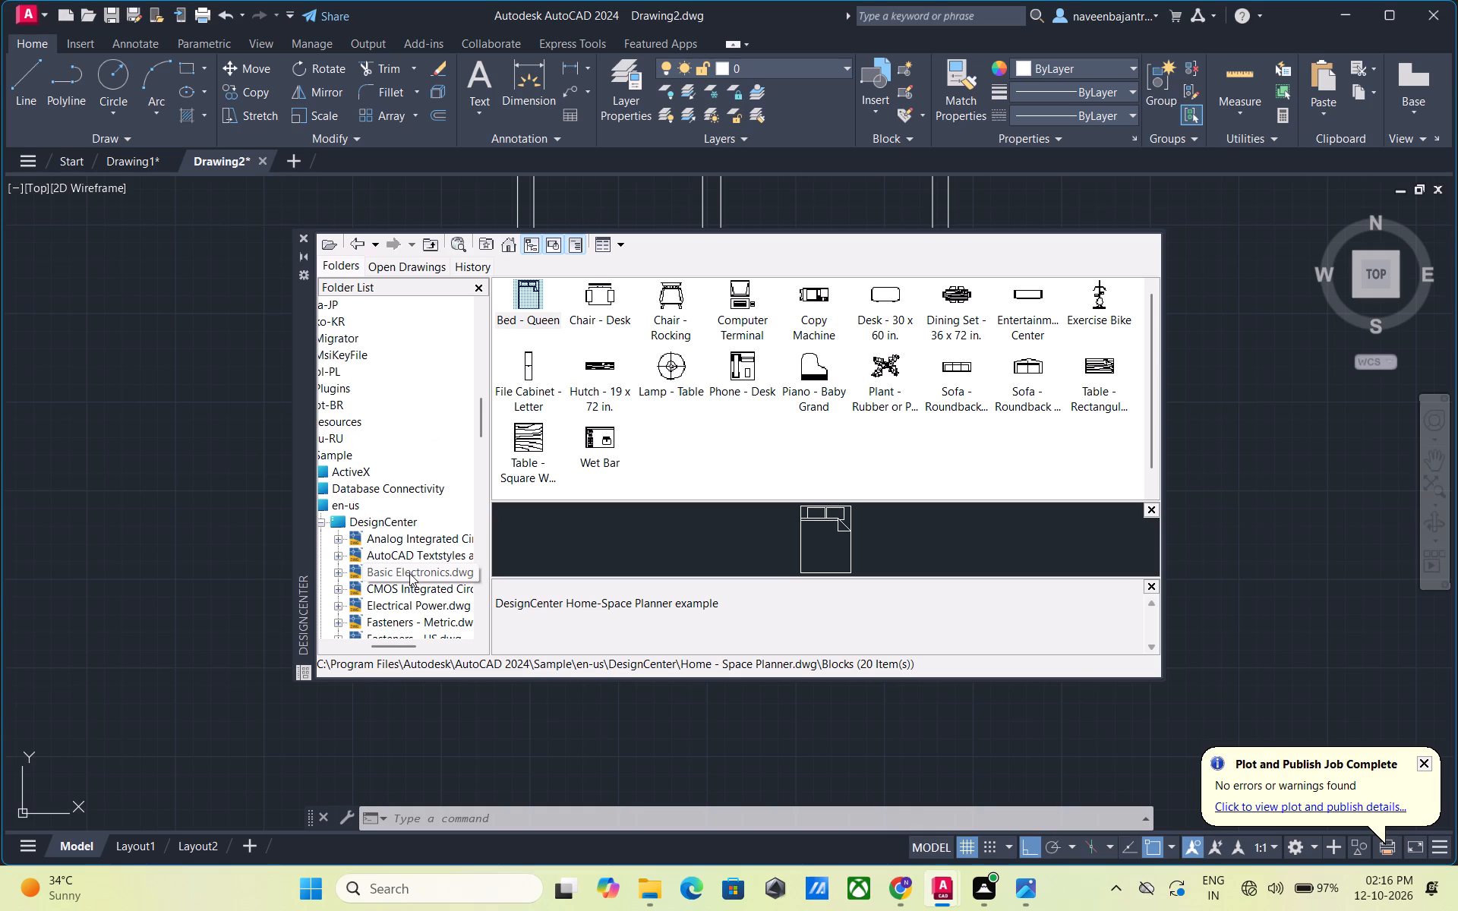
{"action": "scroll", "coordinate": [409, 573], "scroll_direction": "up", "scroll_amount": 2}
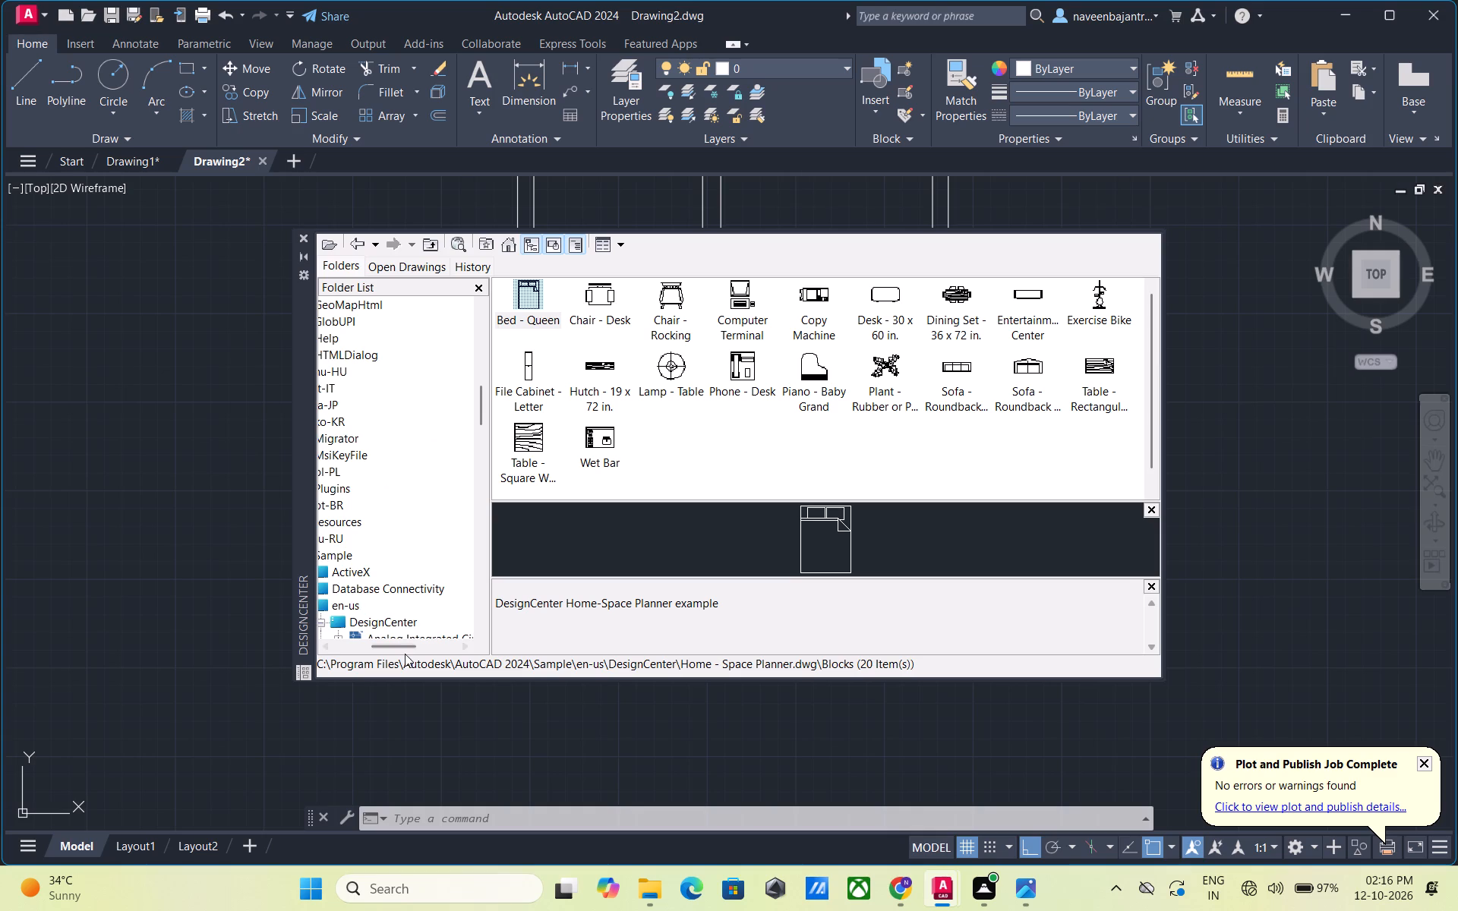
{"action": "left_click_drag", "start_coordinate": [405, 648], "coordinate": [383, 648]}
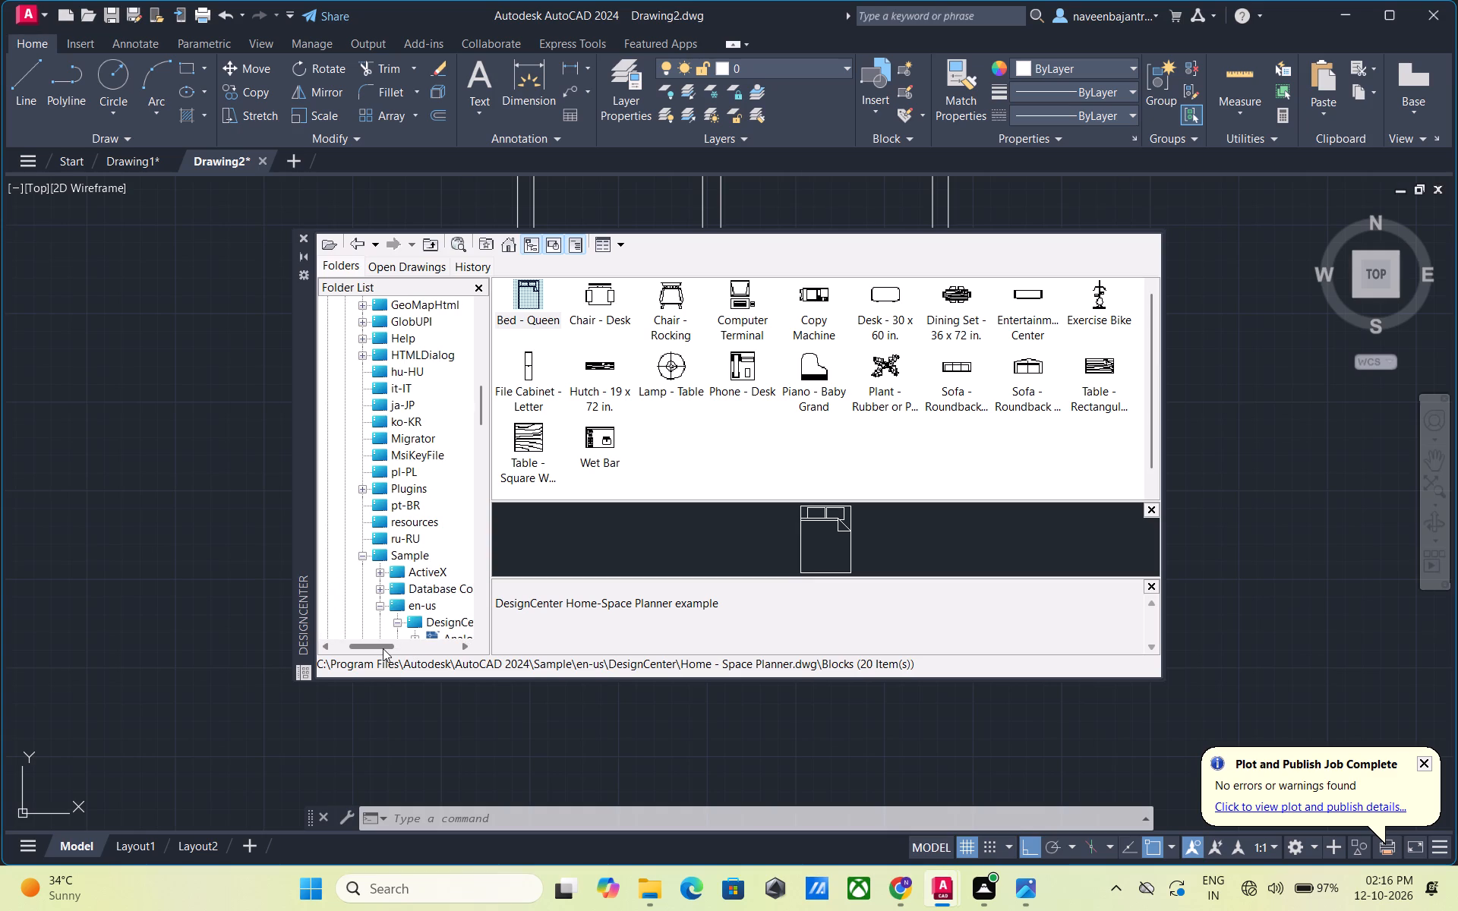
{"action": "scroll", "coordinate": [383, 648], "scroll_direction": "up", "scroll_amount": 1}
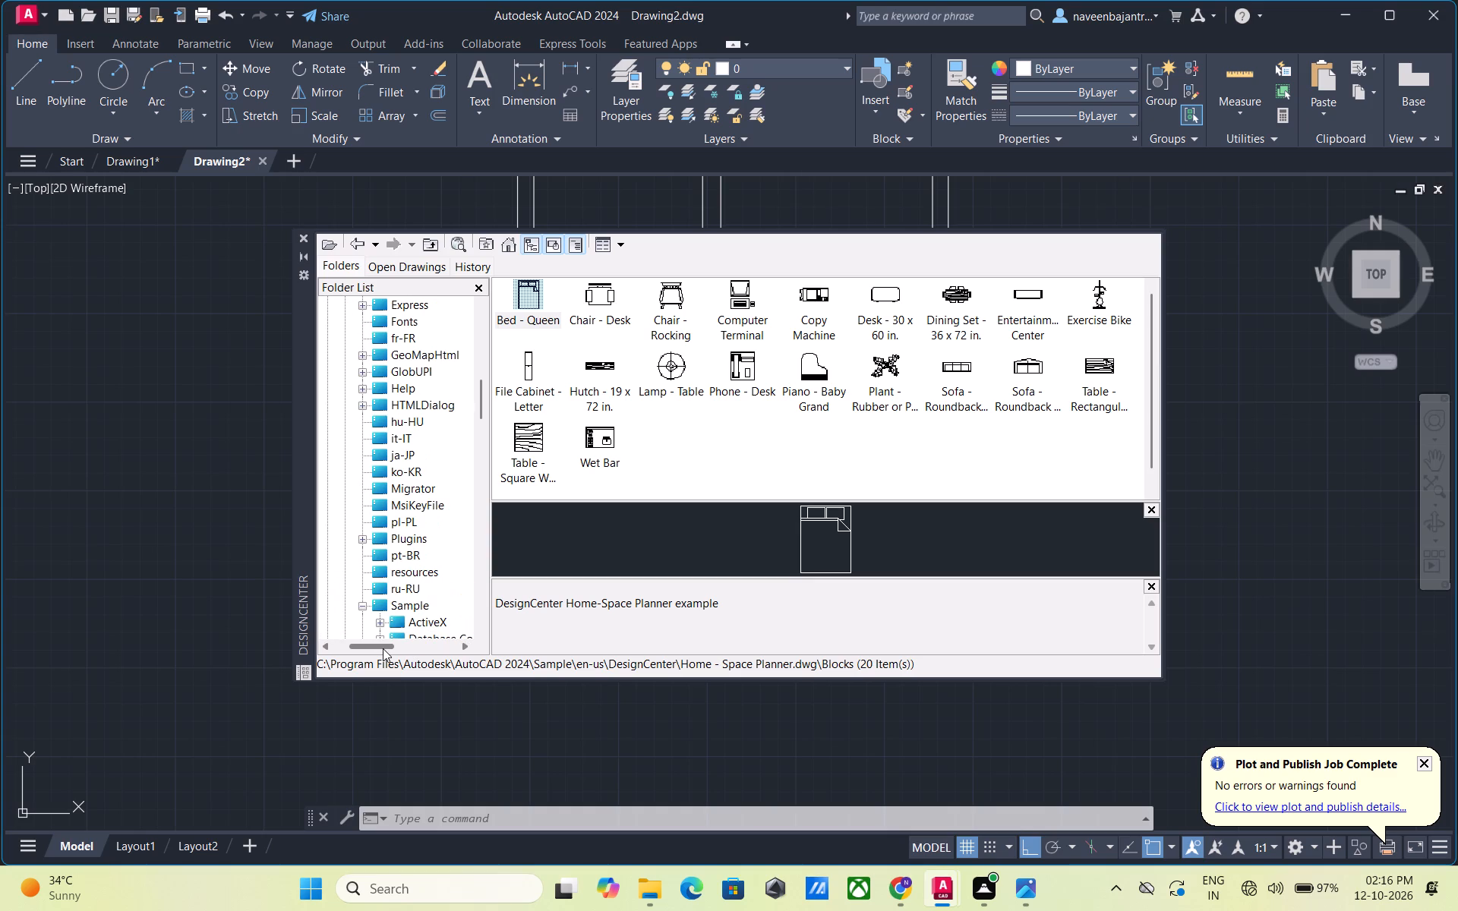
{"action": "scroll", "coordinate": [383, 648], "scroll_direction": "up", "scroll_amount": 1}
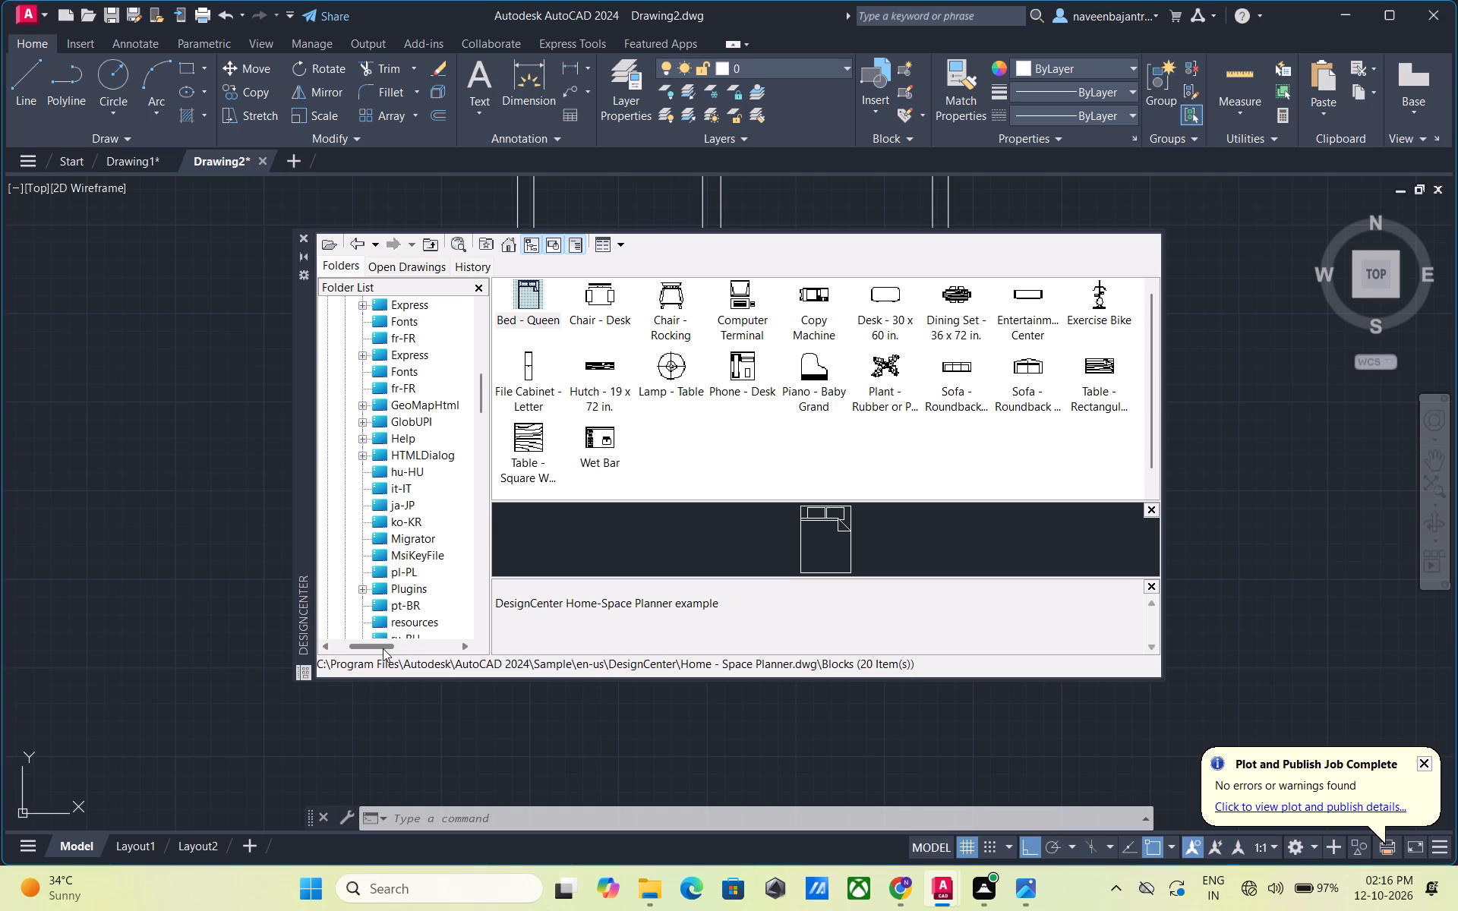
{"action": "scroll", "coordinate": [383, 648], "scroll_direction": "up", "scroll_amount": 1}
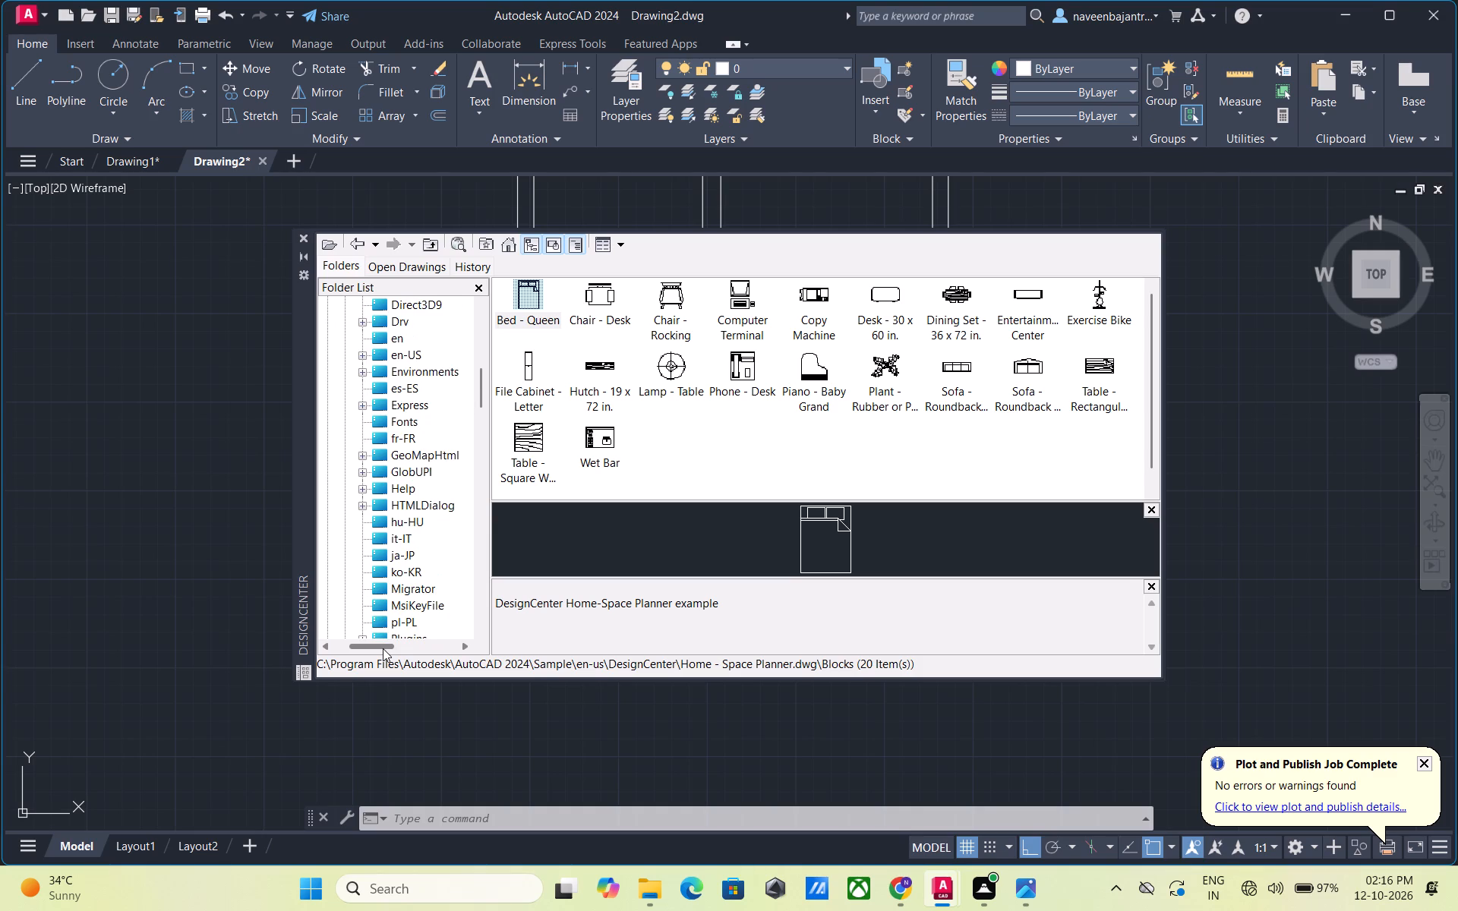
{"action": "scroll", "coordinate": [383, 648], "scroll_direction": "up", "scroll_amount": 1}
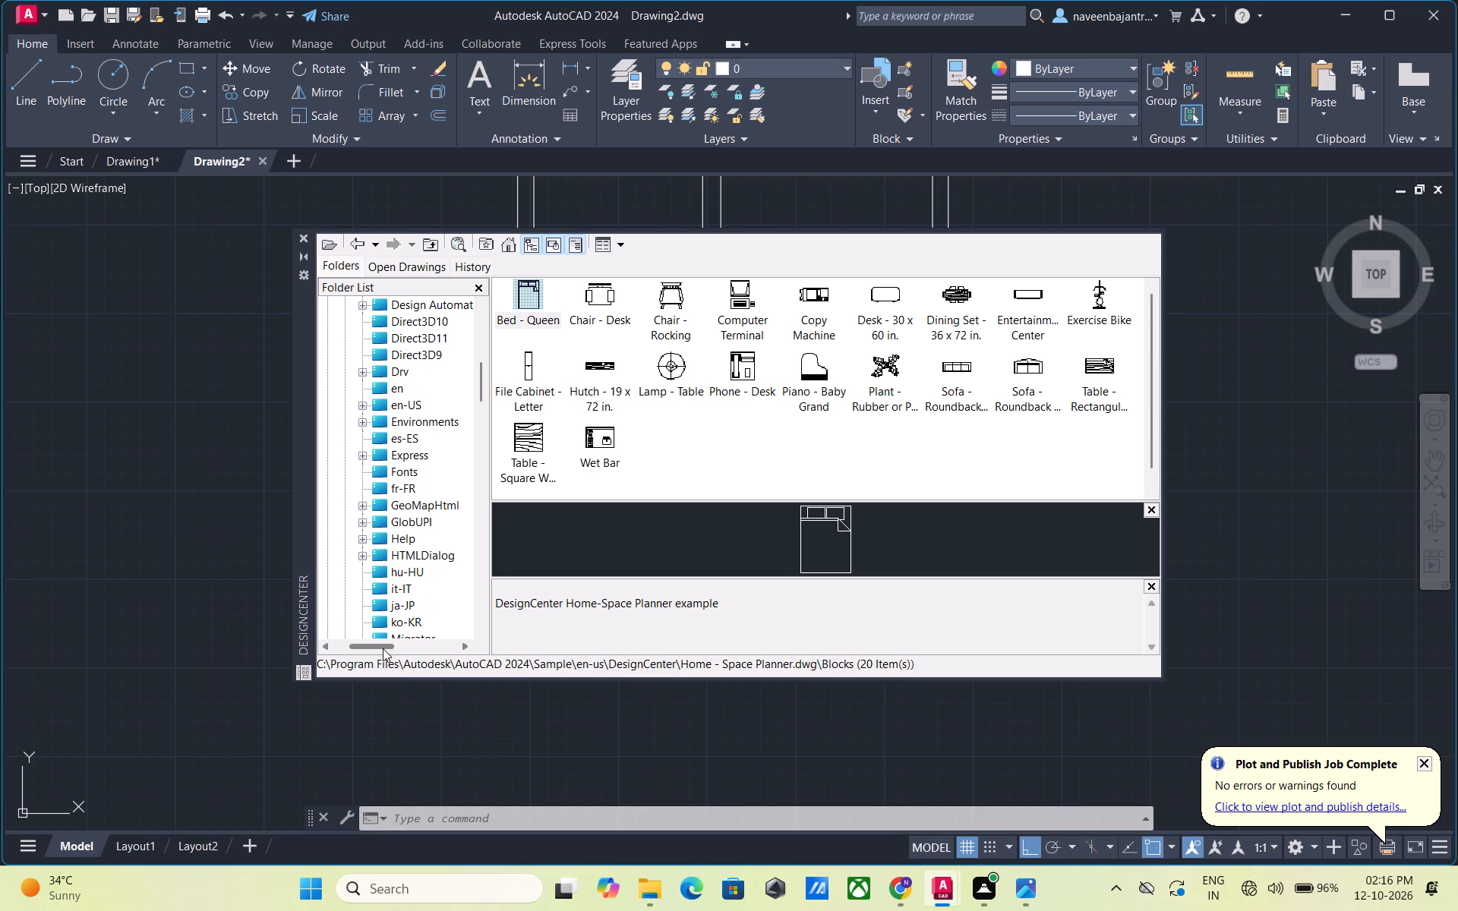
{"action": "scroll", "coordinate": [383, 648], "scroll_direction": "up", "scroll_amount": 1}
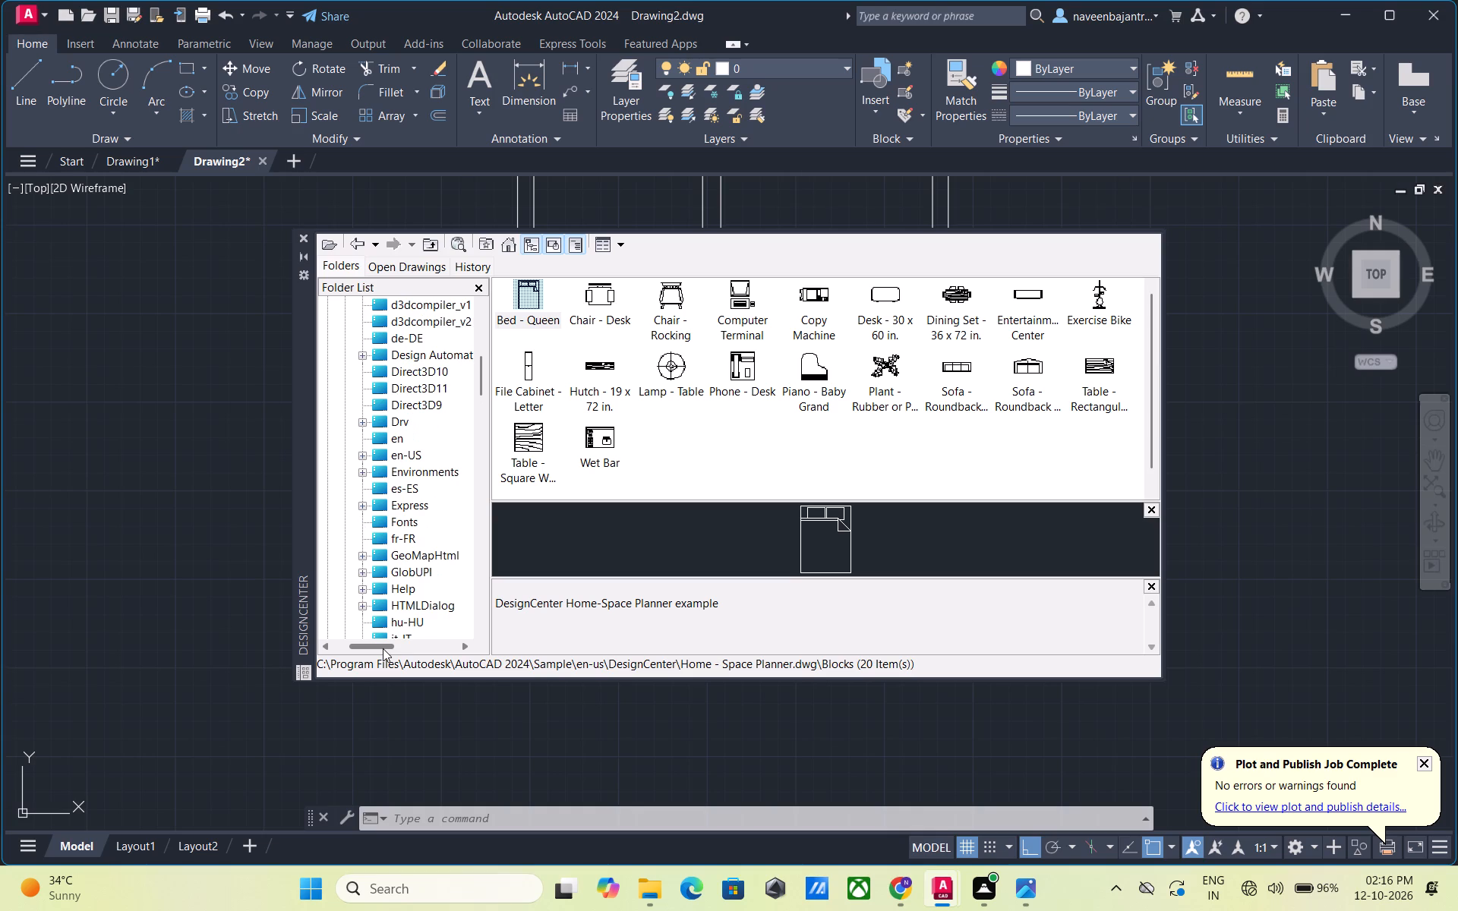
{"action": "scroll", "coordinate": [383, 648], "scroll_direction": "up", "scroll_amount": 1}
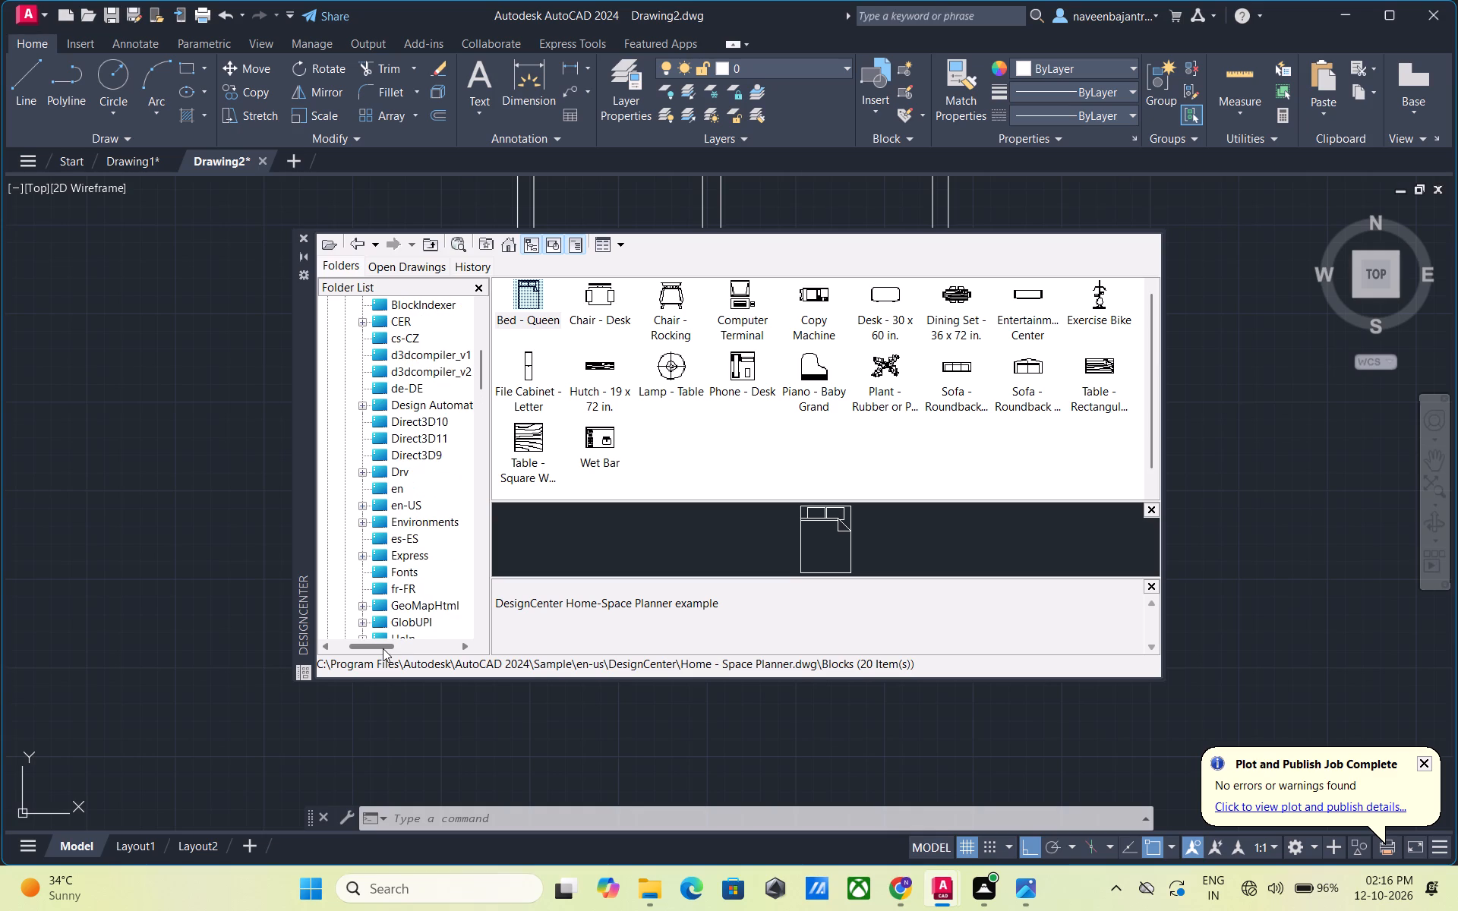
{"action": "scroll", "coordinate": [383, 648], "scroll_direction": "up", "scroll_amount": 1}
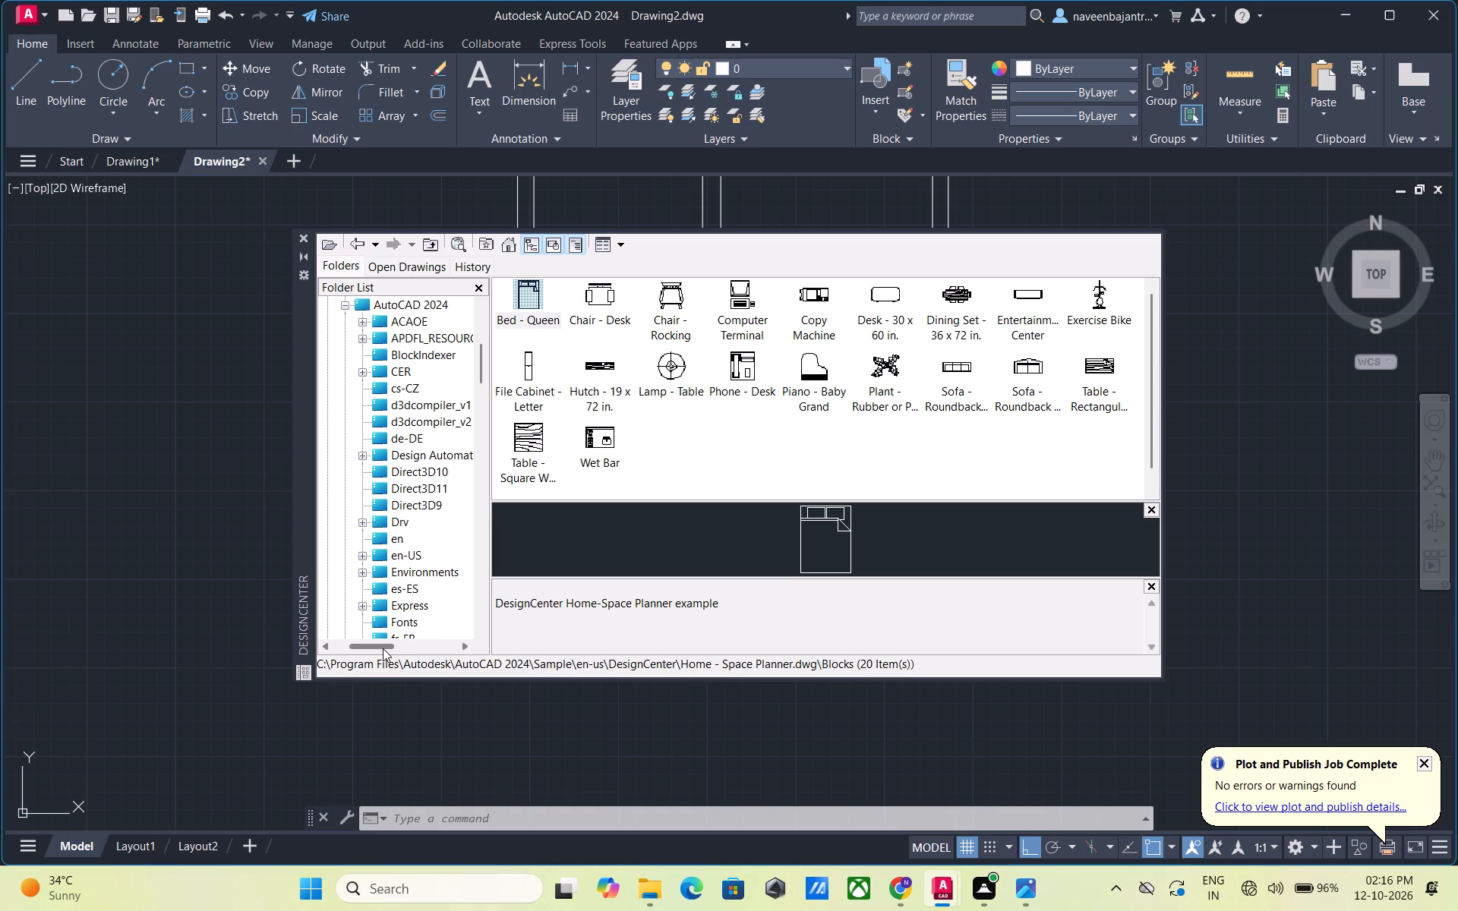
{"action": "scroll", "coordinate": [383, 648], "scroll_direction": "up", "scroll_amount": 1}
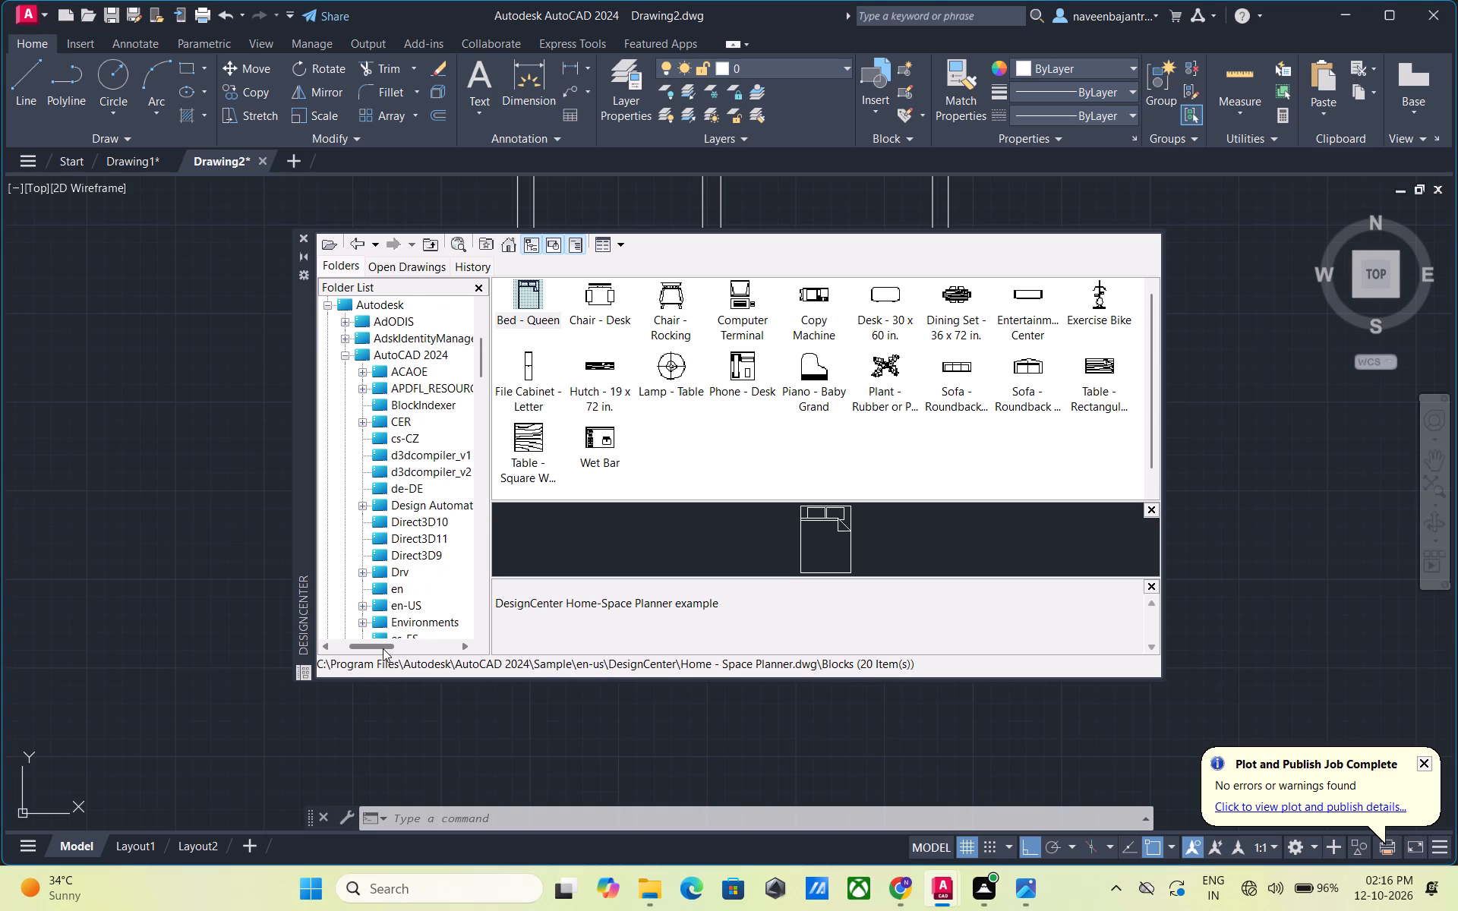
{"action": "scroll", "coordinate": [383, 648], "scroll_direction": "up", "scroll_amount": 1}
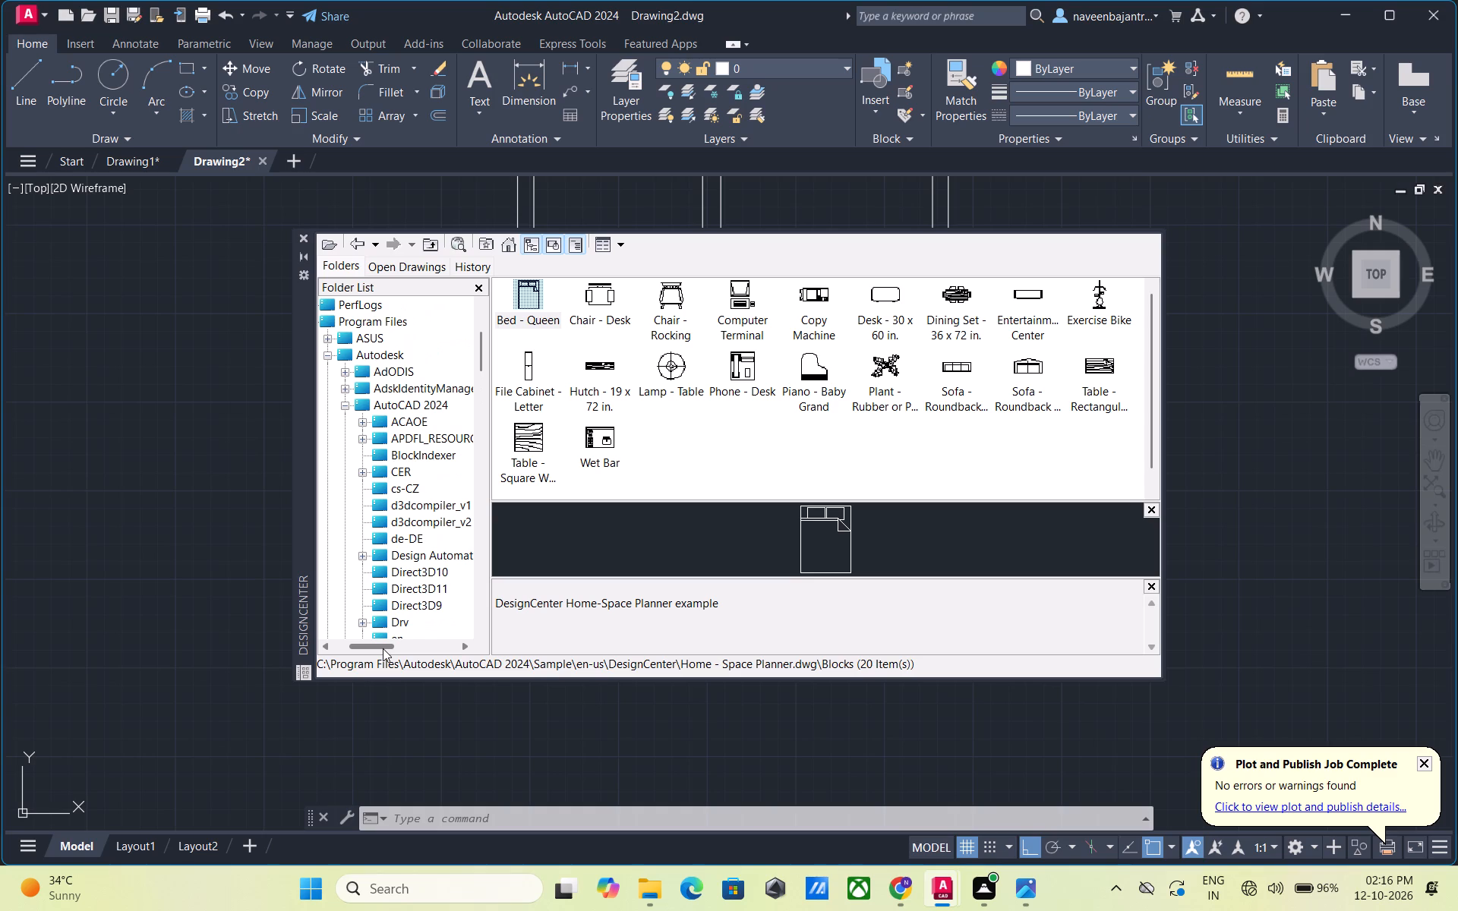
{"action": "scroll", "coordinate": [383, 648], "scroll_direction": "up", "scroll_amount": 1}
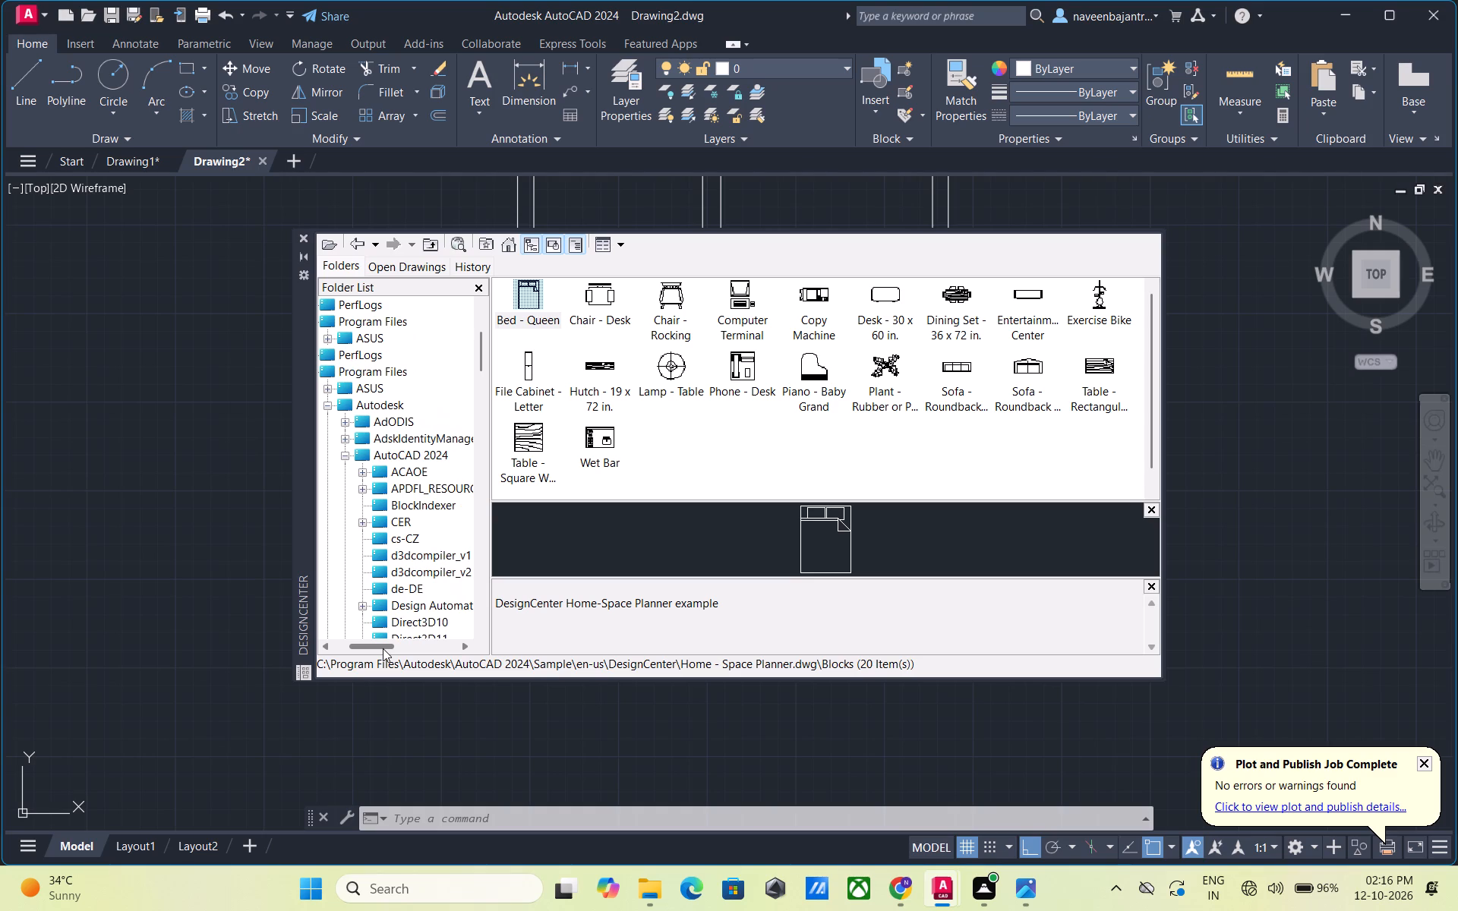
{"action": "scroll", "coordinate": [383, 648], "scroll_direction": "up", "scroll_amount": 1}
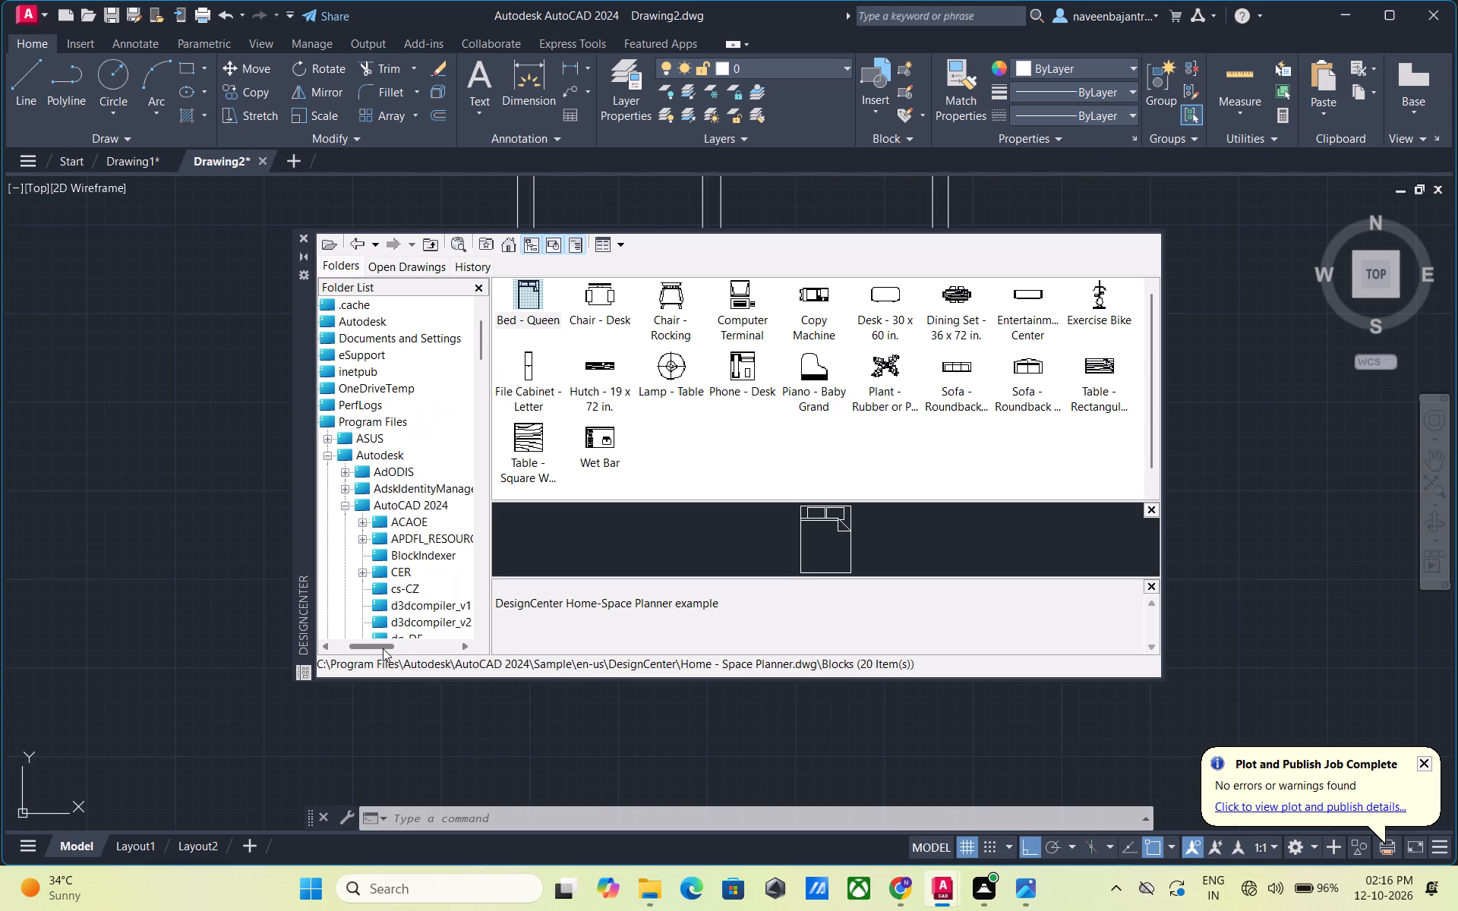
{"action": "scroll", "coordinate": [383, 648], "scroll_direction": "up", "scroll_amount": 1}
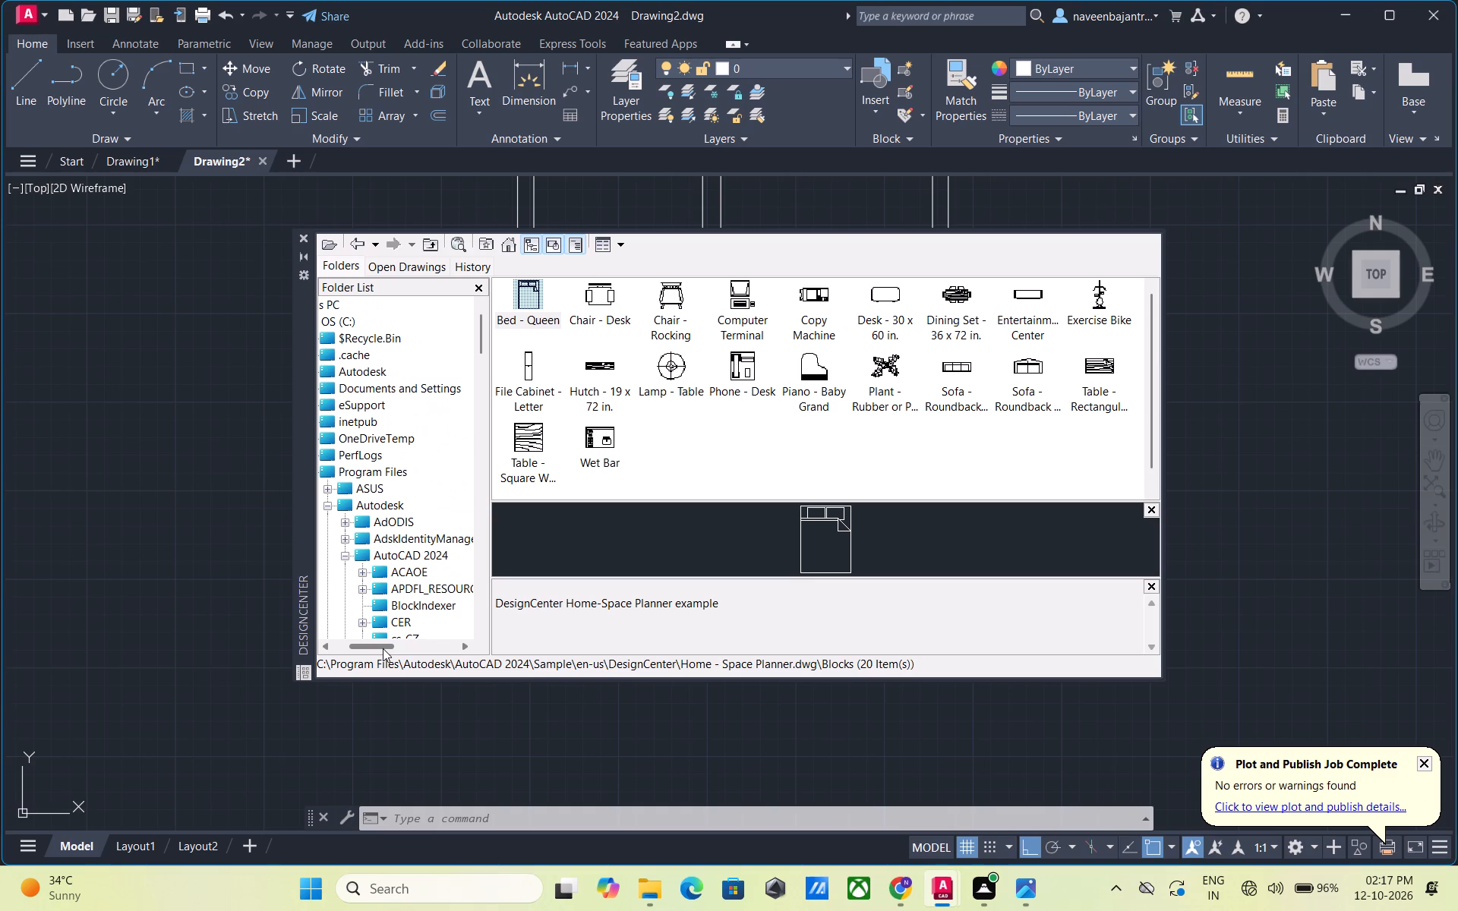
{"action": "scroll", "coordinate": [383, 648], "scroll_direction": "up", "scroll_amount": 3}
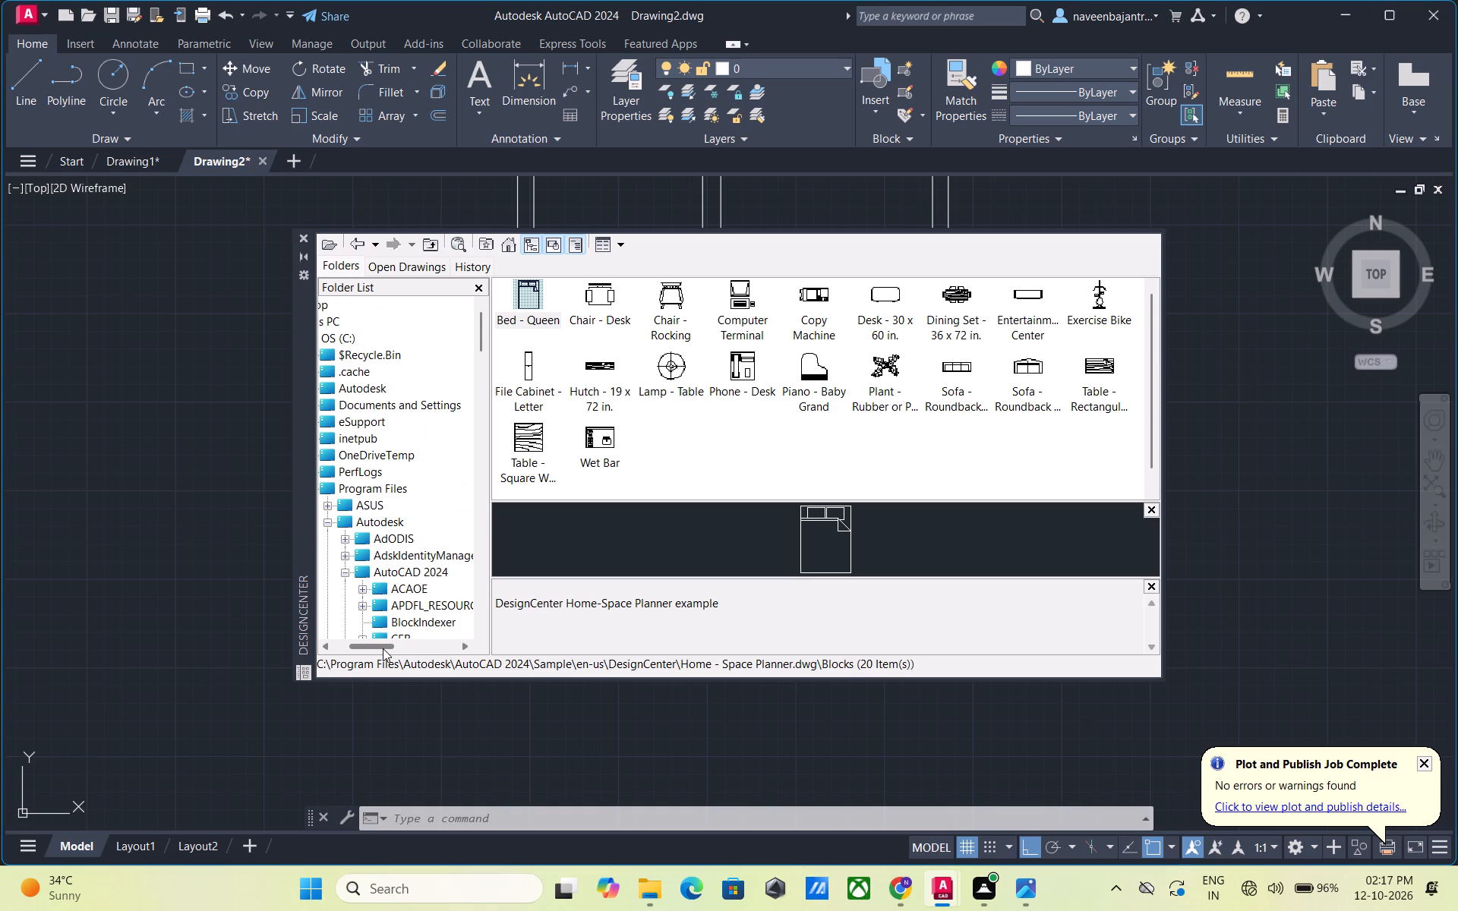
Look down DesignCenter's folder tree from the C: drive folders through the AutoCAD 2024 subfolders to the Sample folder.
{"action": "scroll", "coordinate": [383, 648], "scroll_direction": "down", "scroll_amount": 1}
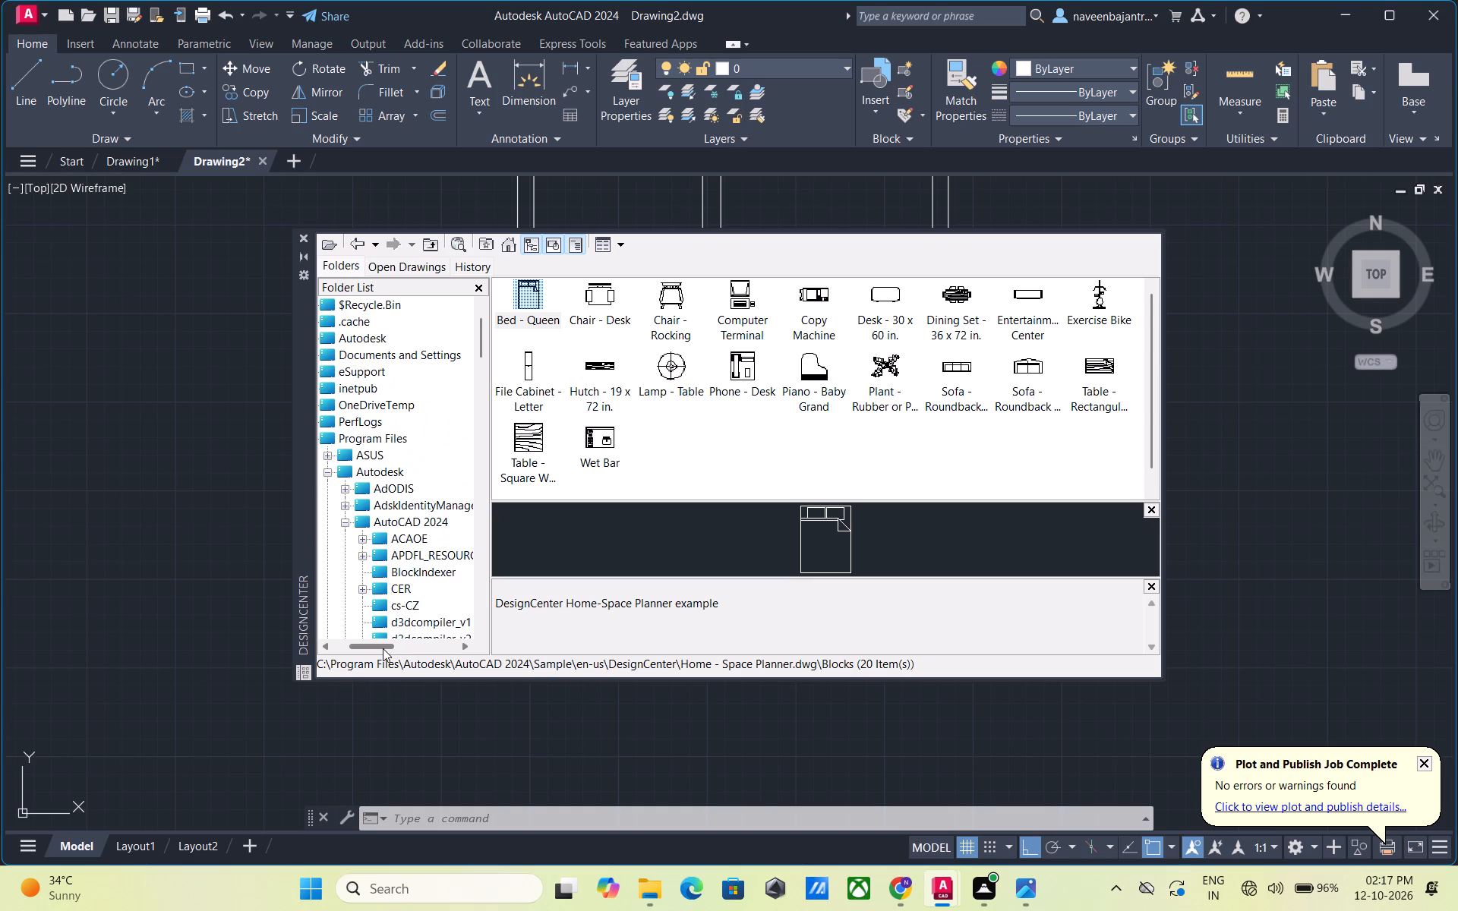
{"action": "scroll", "coordinate": [383, 648], "scroll_direction": "down", "scroll_amount": 1}
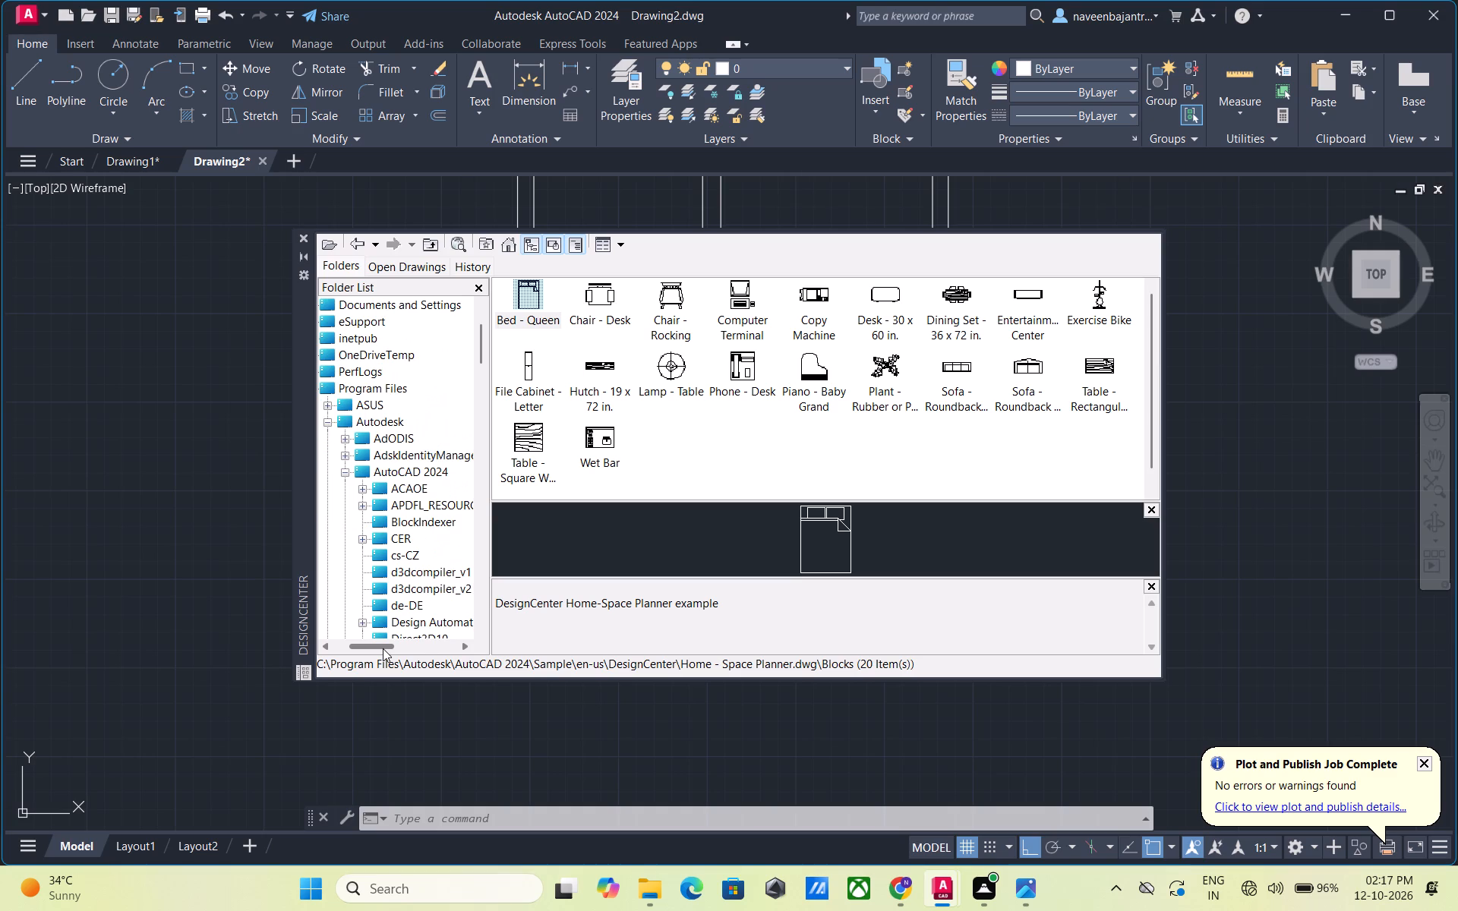
{"action": "scroll", "coordinate": [383, 648], "scroll_direction": "down", "scroll_amount": 1}
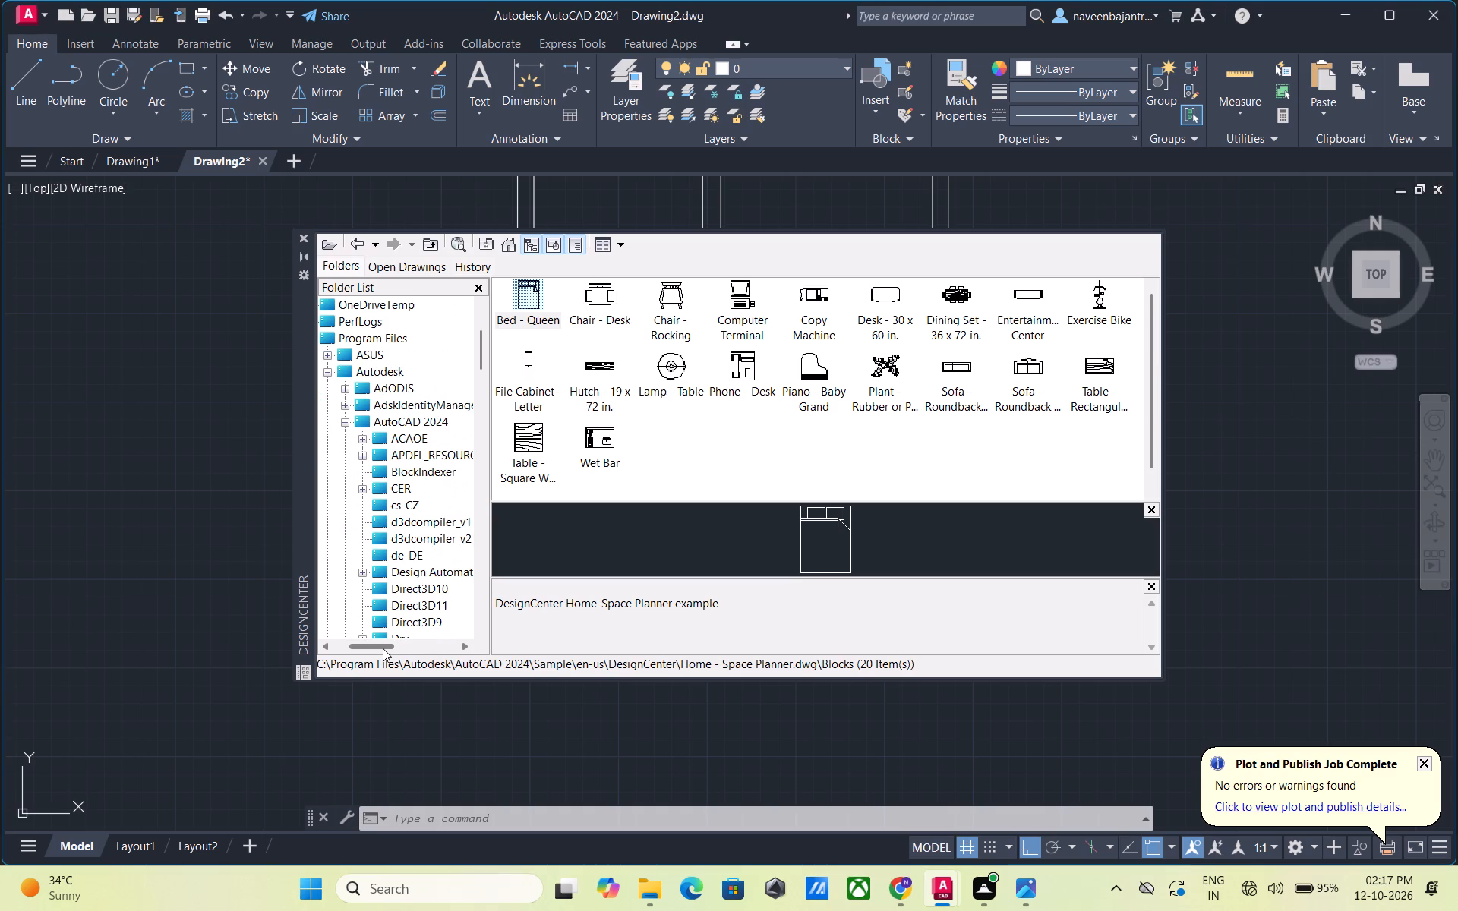
{"action": "scroll", "coordinate": [383, 648], "scroll_direction": "down", "scroll_amount": 1}
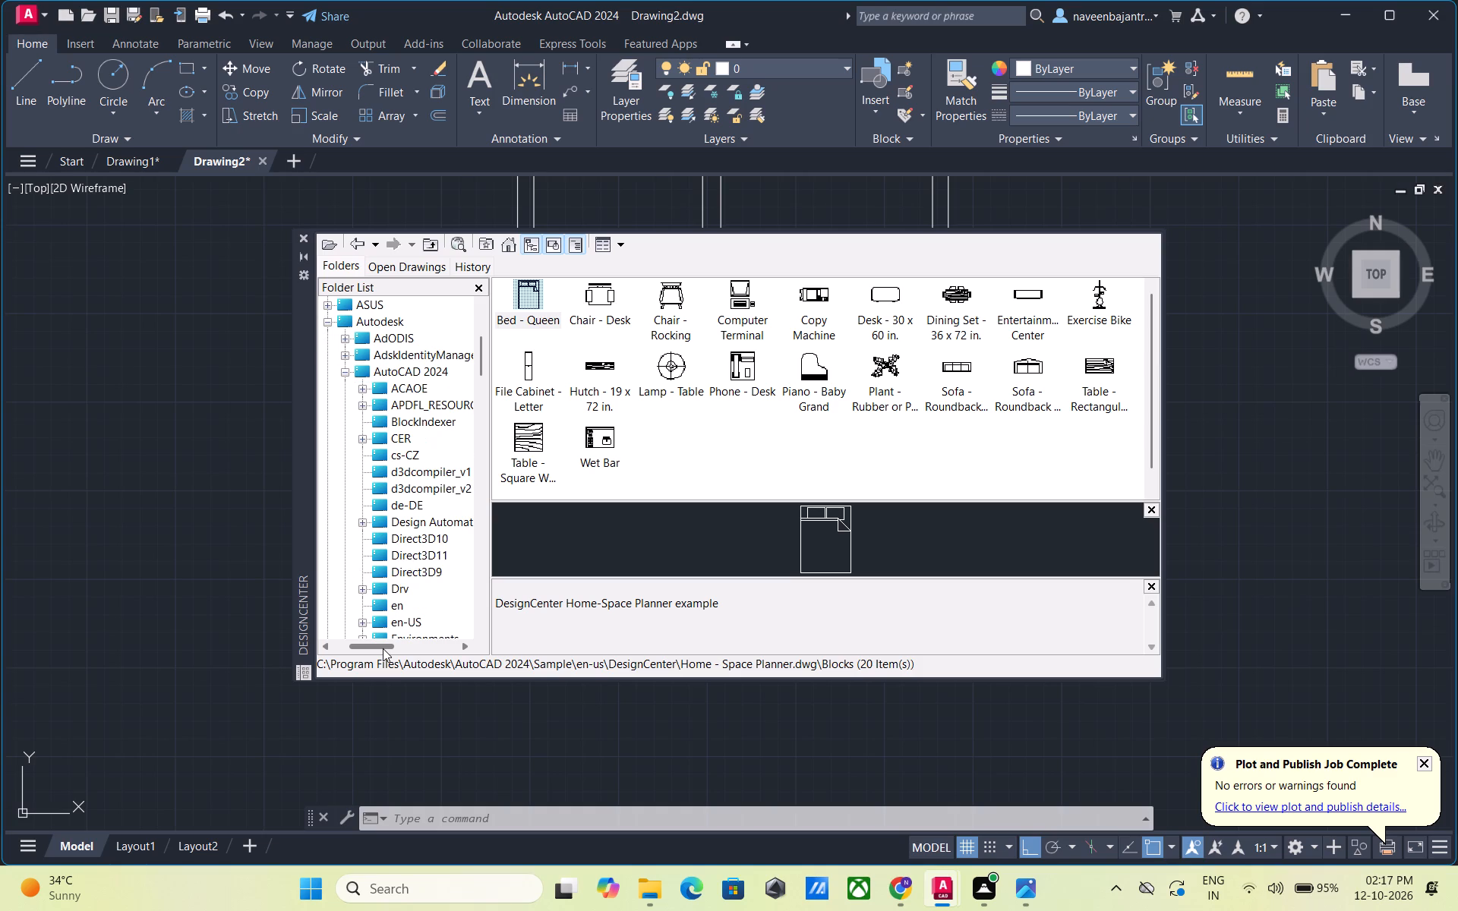
{"action": "scroll", "coordinate": [383, 648], "scroll_direction": "down", "scroll_amount": 1}
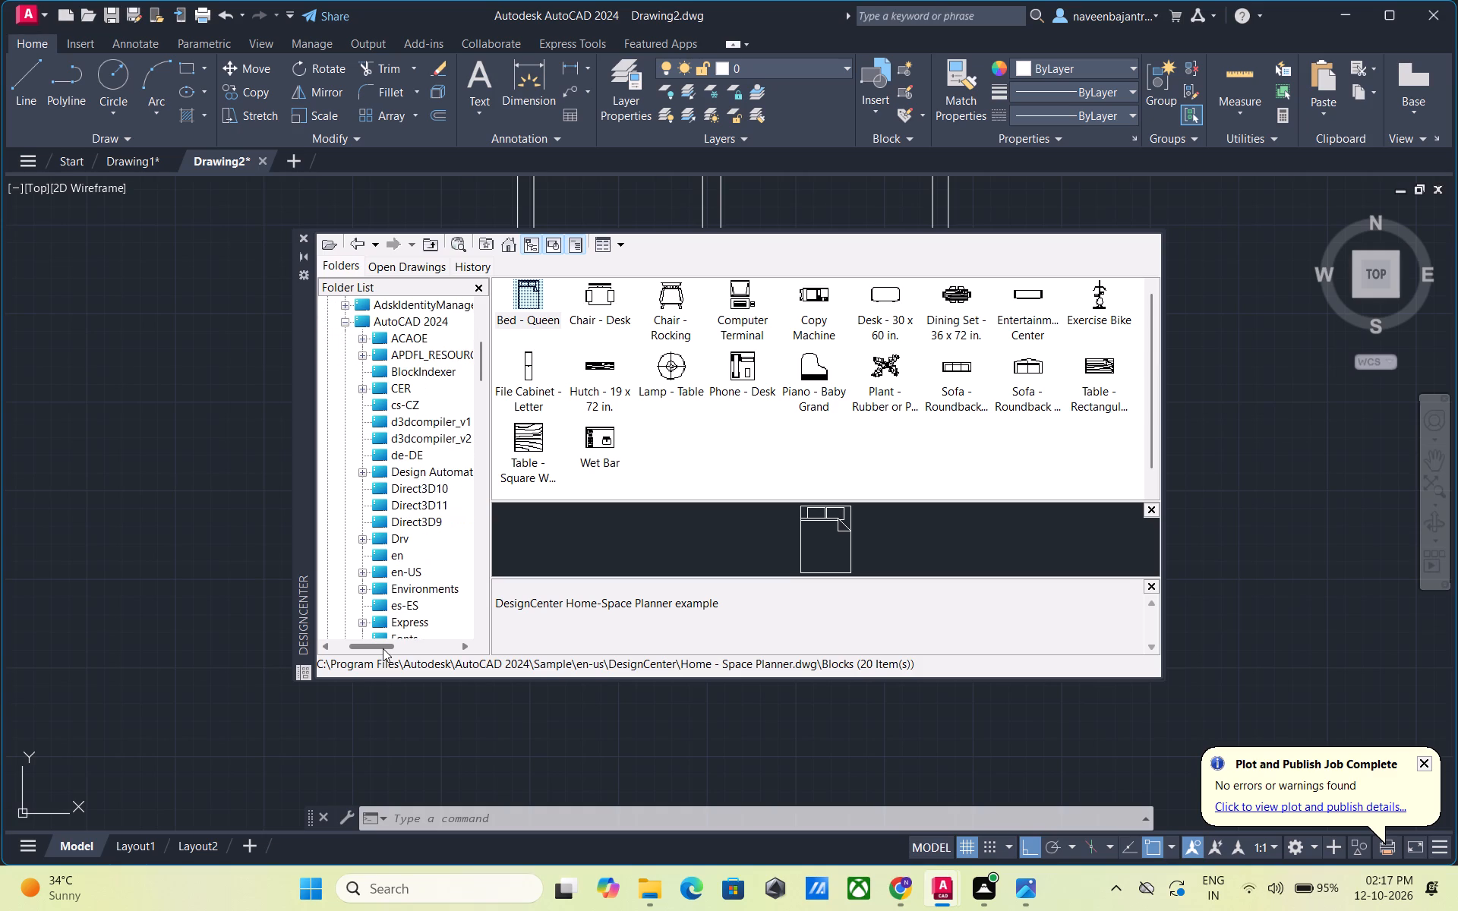
{"action": "scroll", "coordinate": [383, 648], "scroll_direction": "down", "scroll_amount": 1}
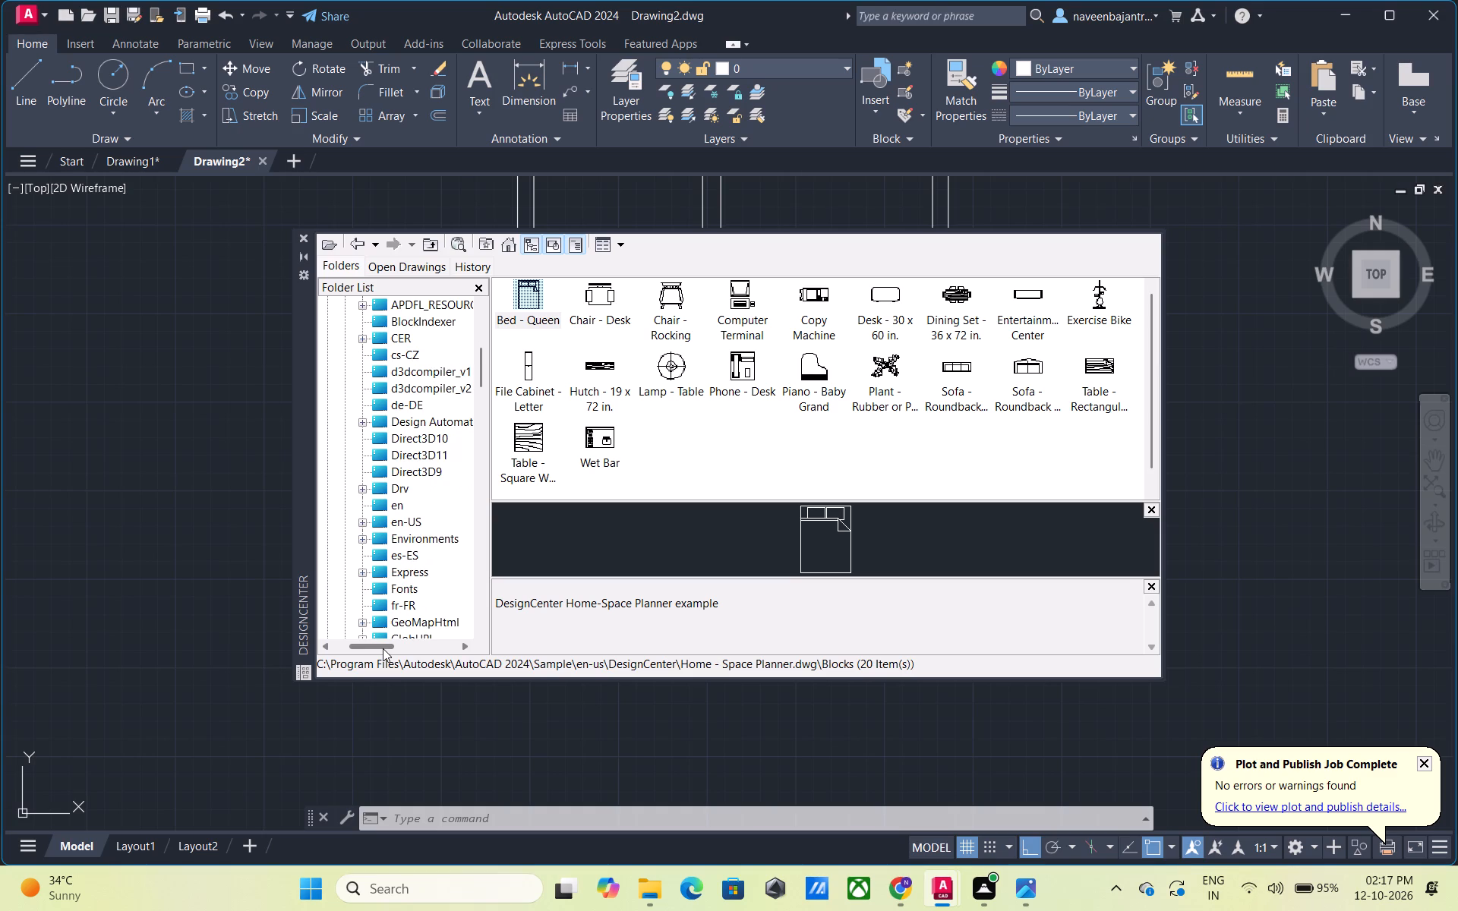
{"action": "scroll", "coordinate": [383, 648], "scroll_direction": "down", "scroll_amount": 1}
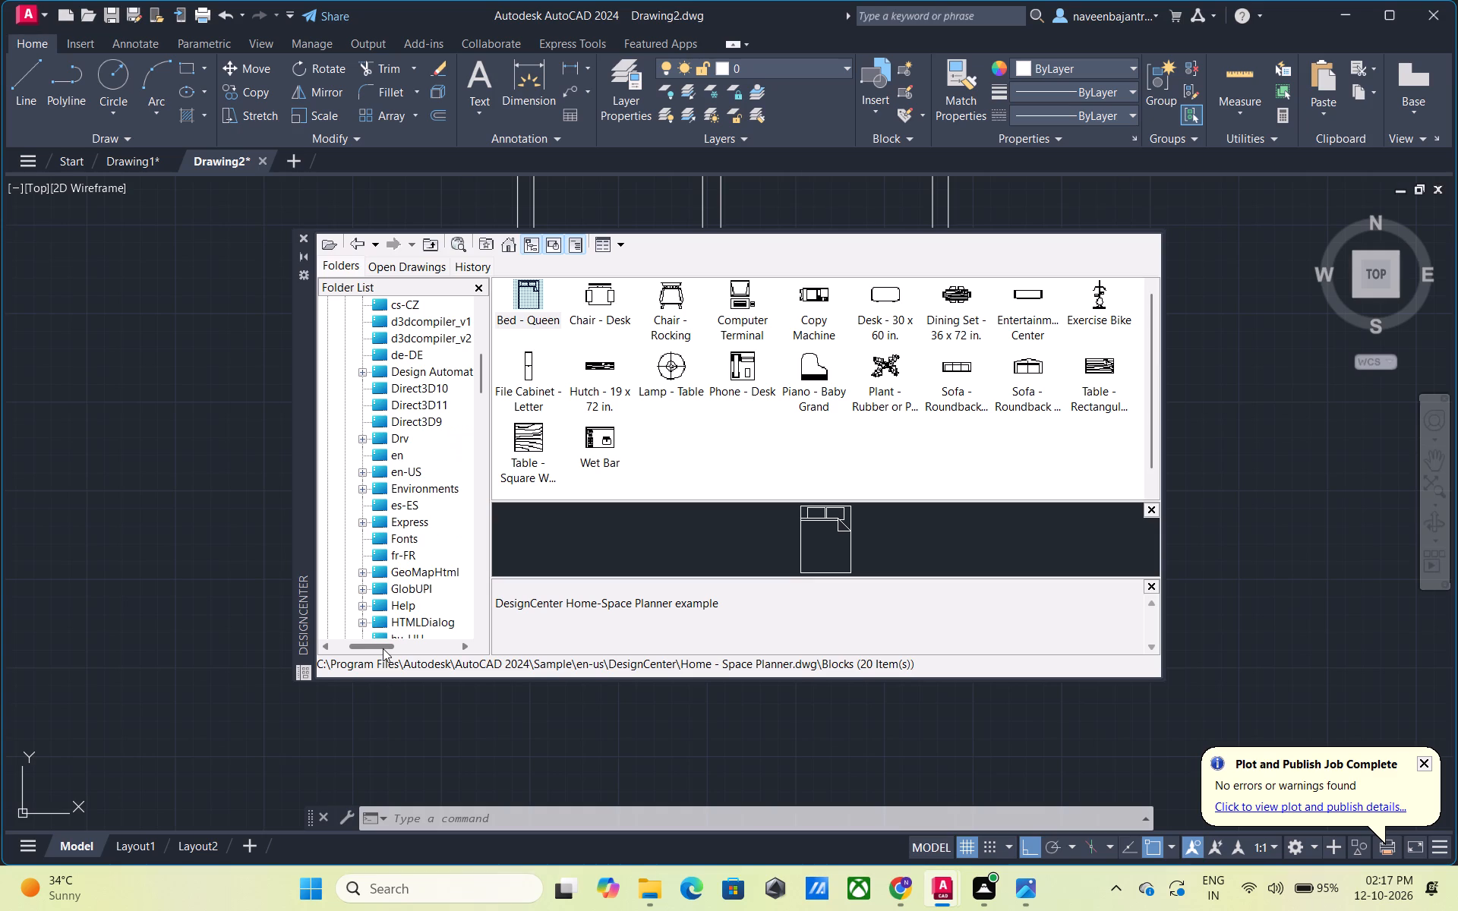
{"action": "scroll", "coordinate": [383, 648], "scroll_direction": "down", "scroll_amount": 1}
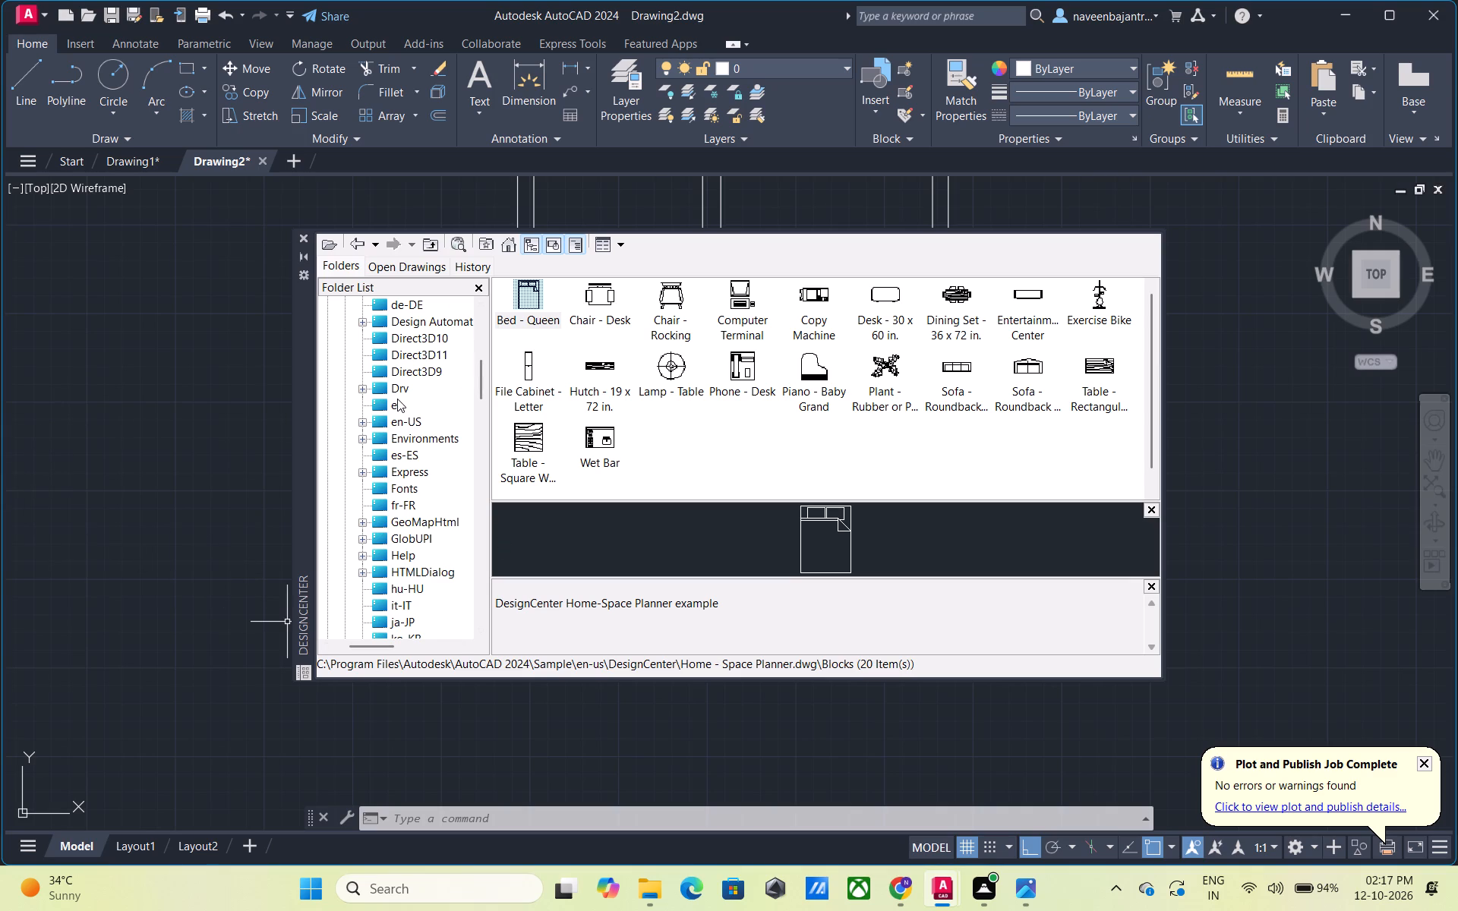
{"action": "scroll", "coordinate": [397, 399], "scroll_direction": "down", "scroll_amount": 1}
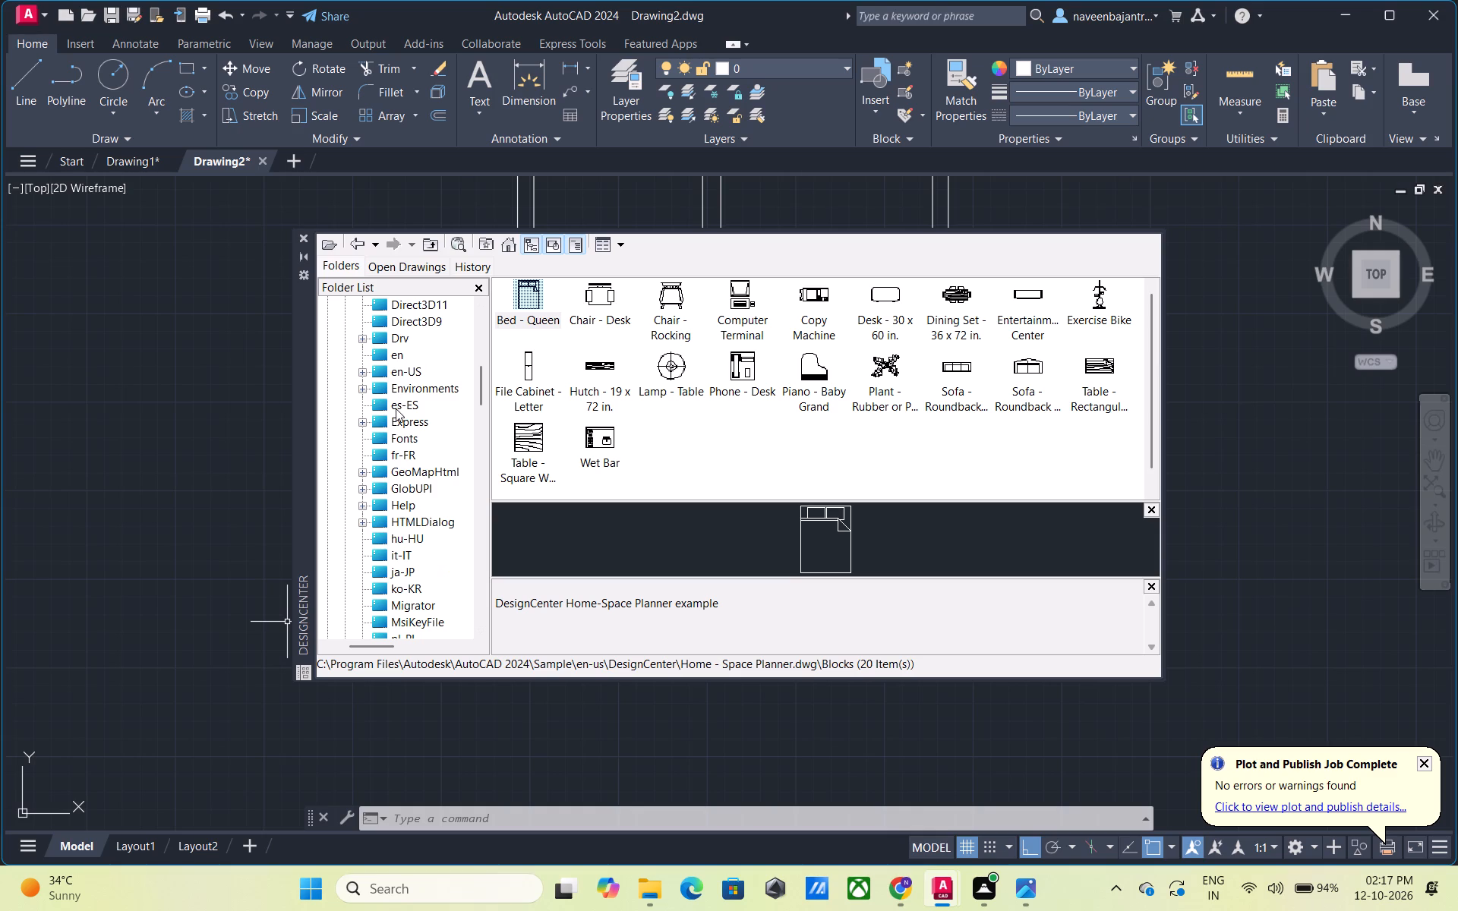
{"action": "scroll", "coordinate": [396, 408], "scroll_direction": "down", "scroll_amount": 2}
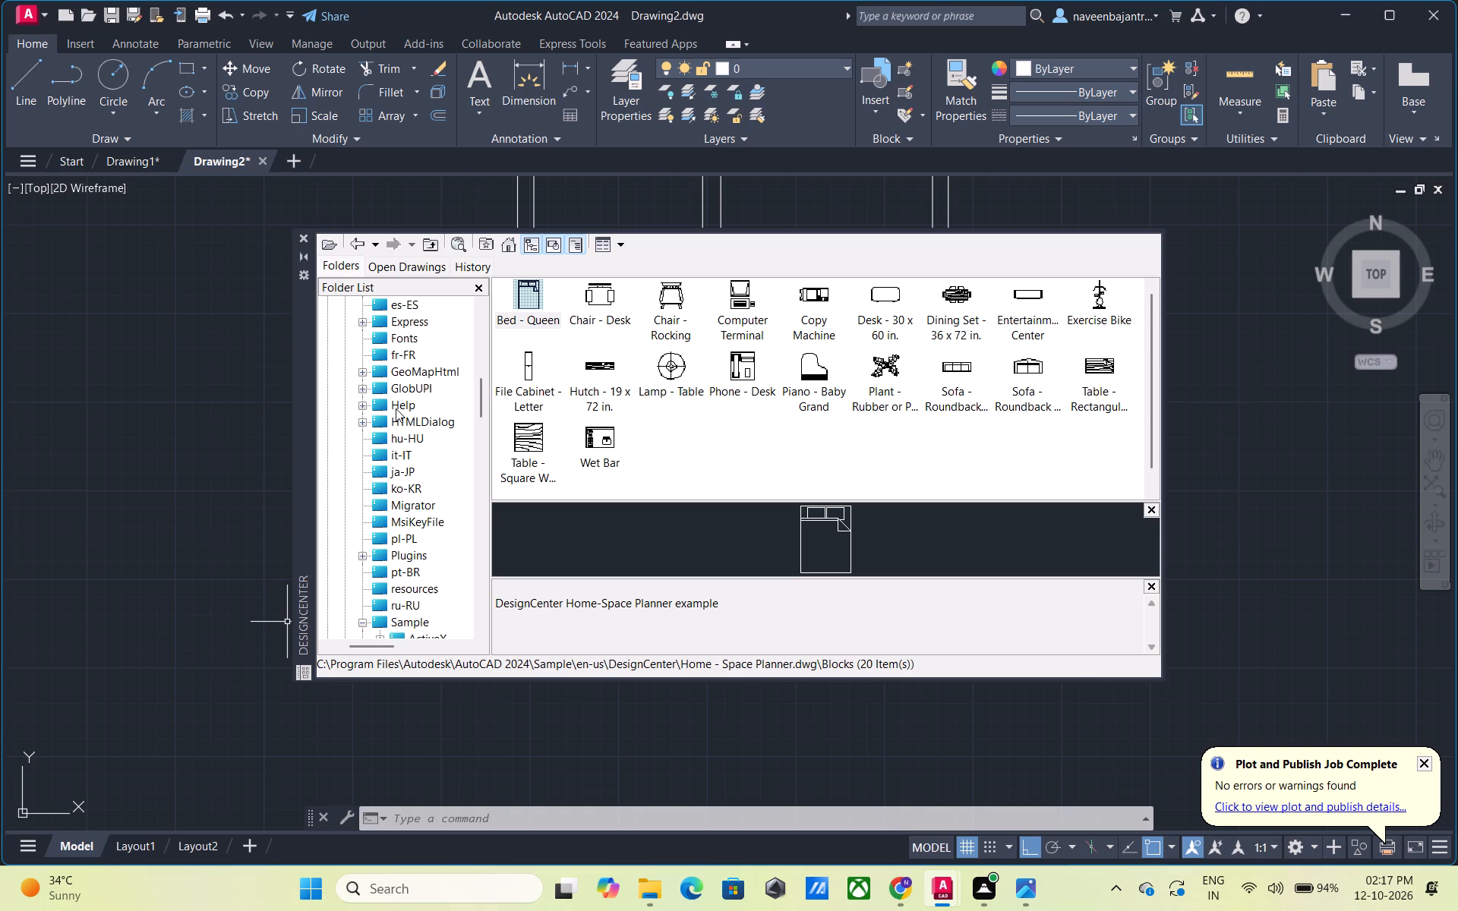
{"action": "scroll", "coordinate": [396, 408], "scroll_direction": "down", "scroll_amount": 1}
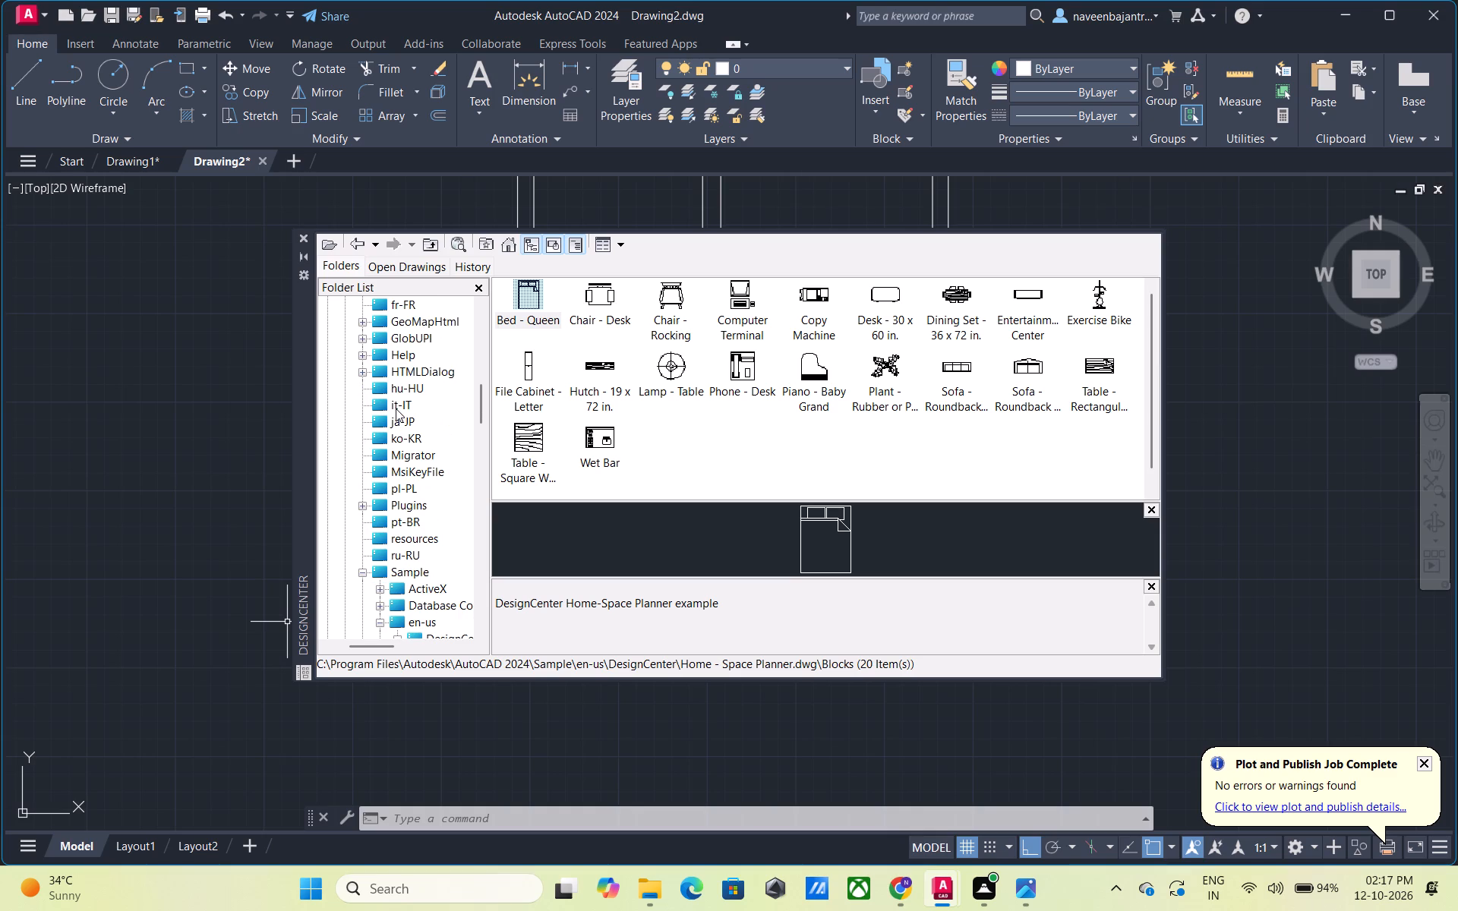
Examine the DesignCenter sample drawings under Sample\en-us in the folder tree, including the content categories below Home - Space Planner.dwg.
{"action": "scroll", "coordinate": [396, 408], "scroll_direction": "down", "scroll_amount": 1}
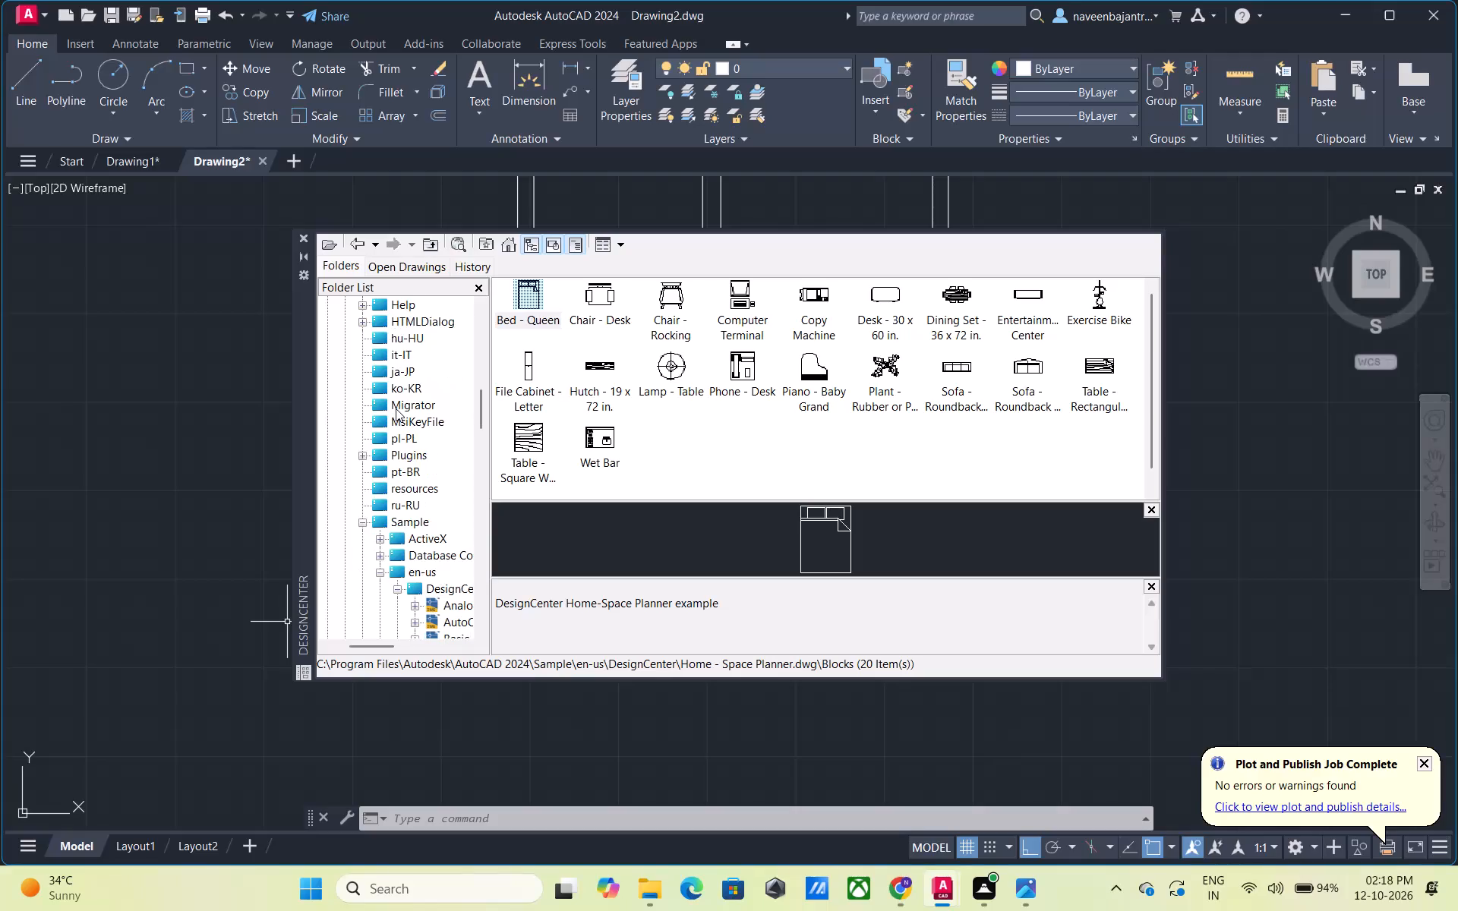
{"action": "scroll", "coordinate": [396, 408], "scroll_direction": "down", "scroll_amount": 1}
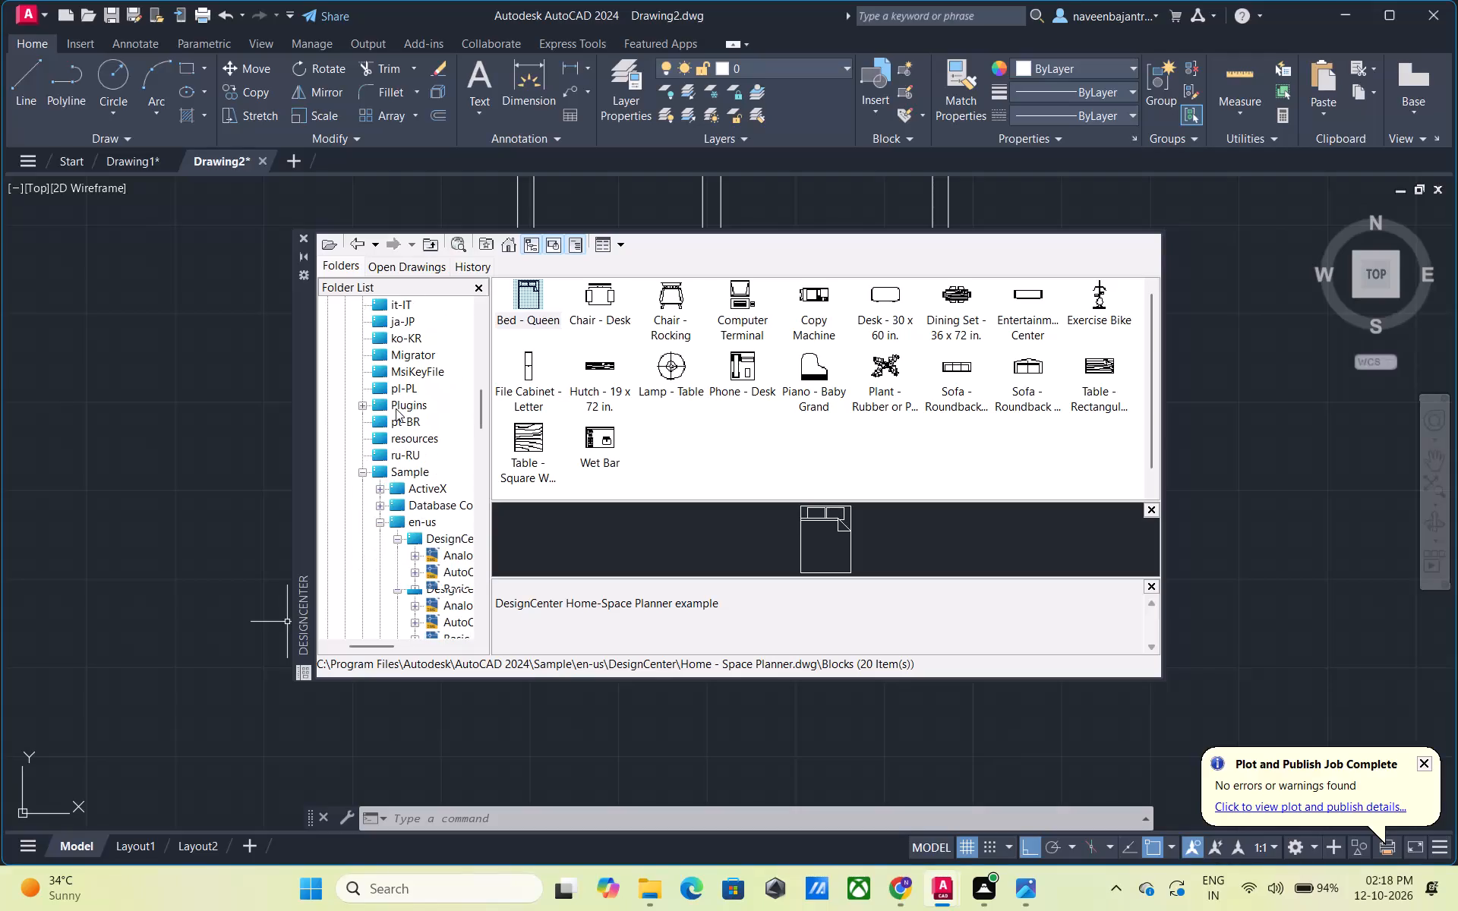
{"action": "scroll", "coordinate": [396, 408], "scroll_direction": "down", "scroll_amount": 1}
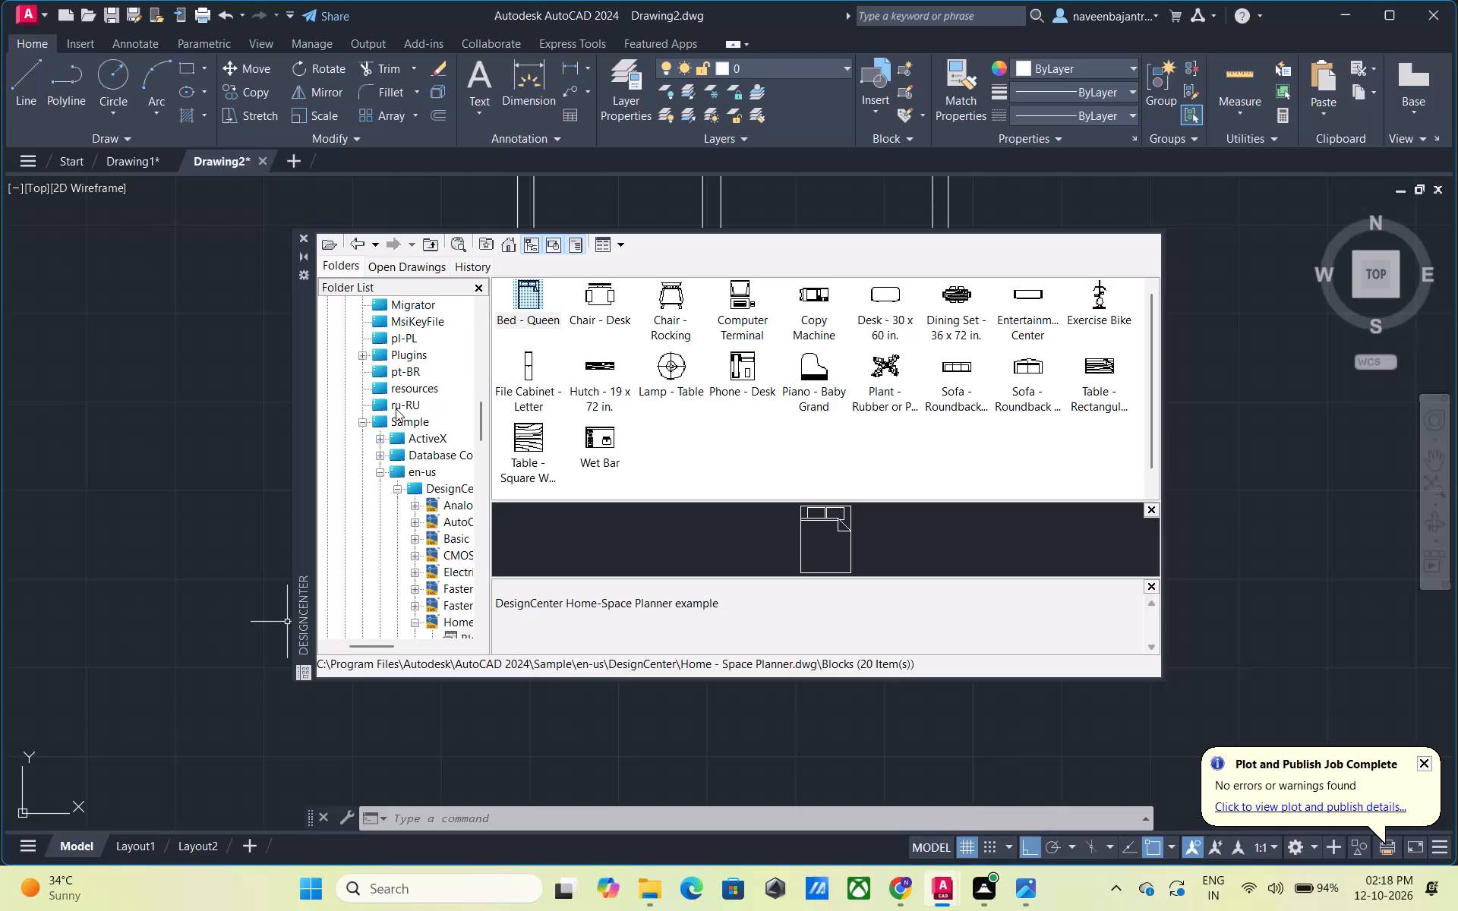
{"action": "scroll", "coordinate": [396, 408], "scroll_direction": "down", "scroll_amount": 1}
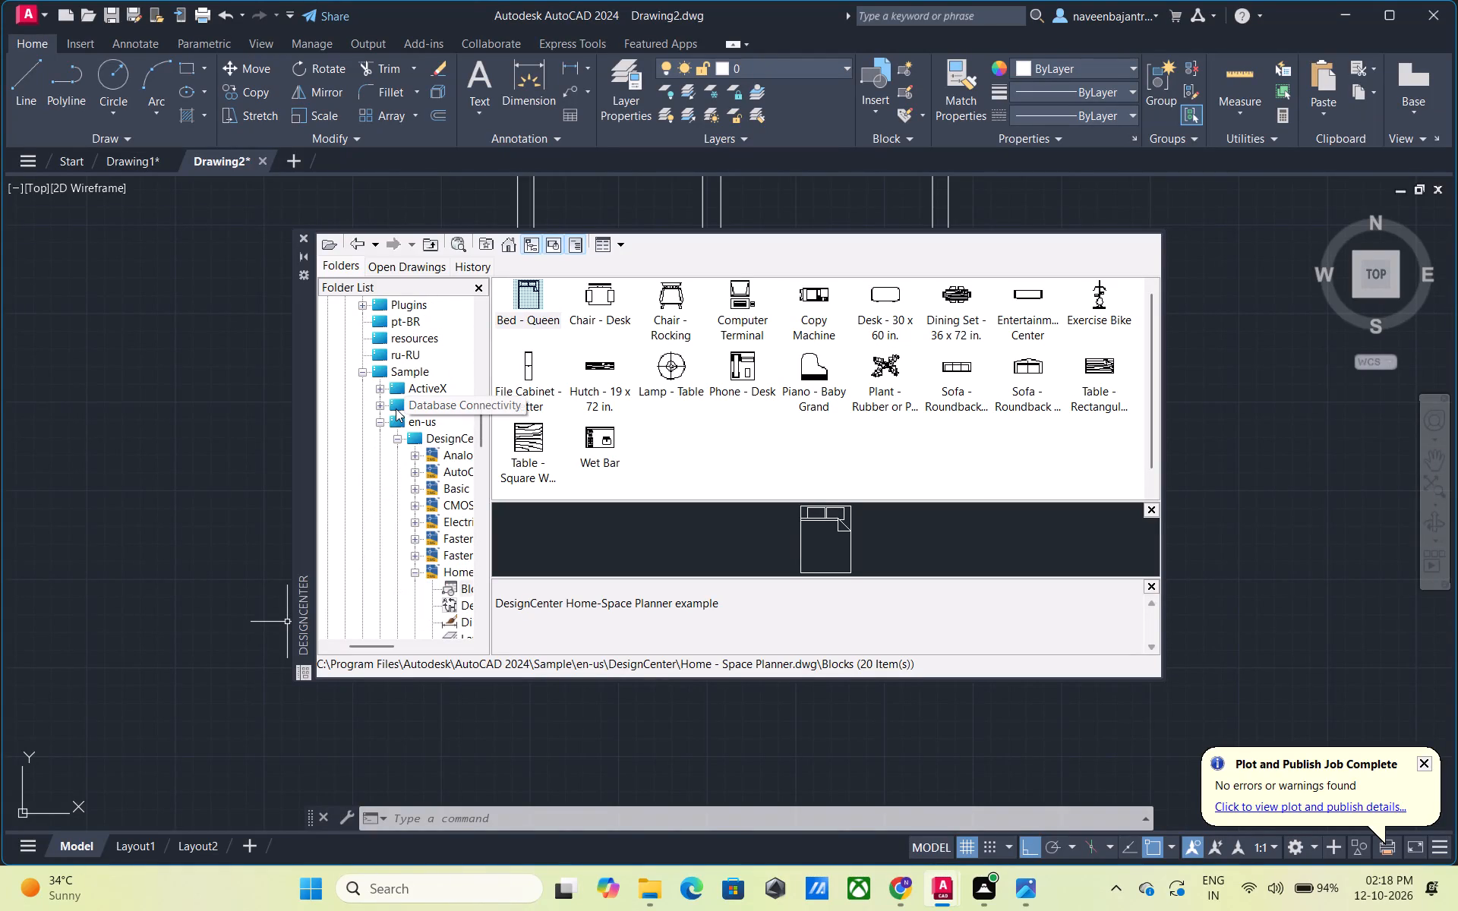
{"action": "scroll", "coordinate": [396, 408], "scroll_direction": "down", "scroll_amount": 1}
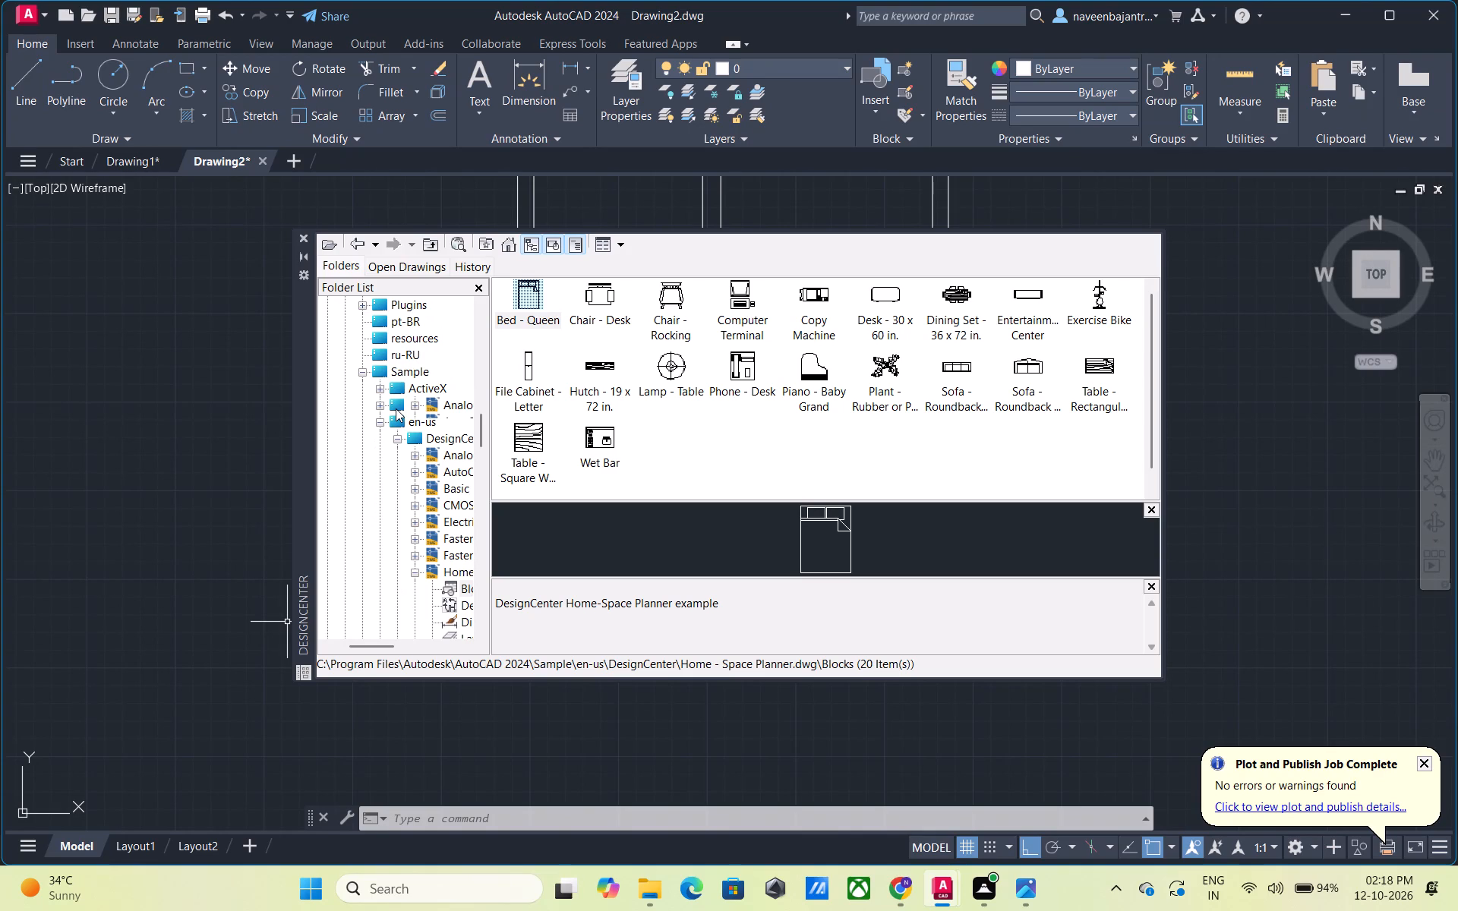
{"action": "scroll", "coordinate": [396, 408], "scroll_direction": "down", "scroll_amount": 1}
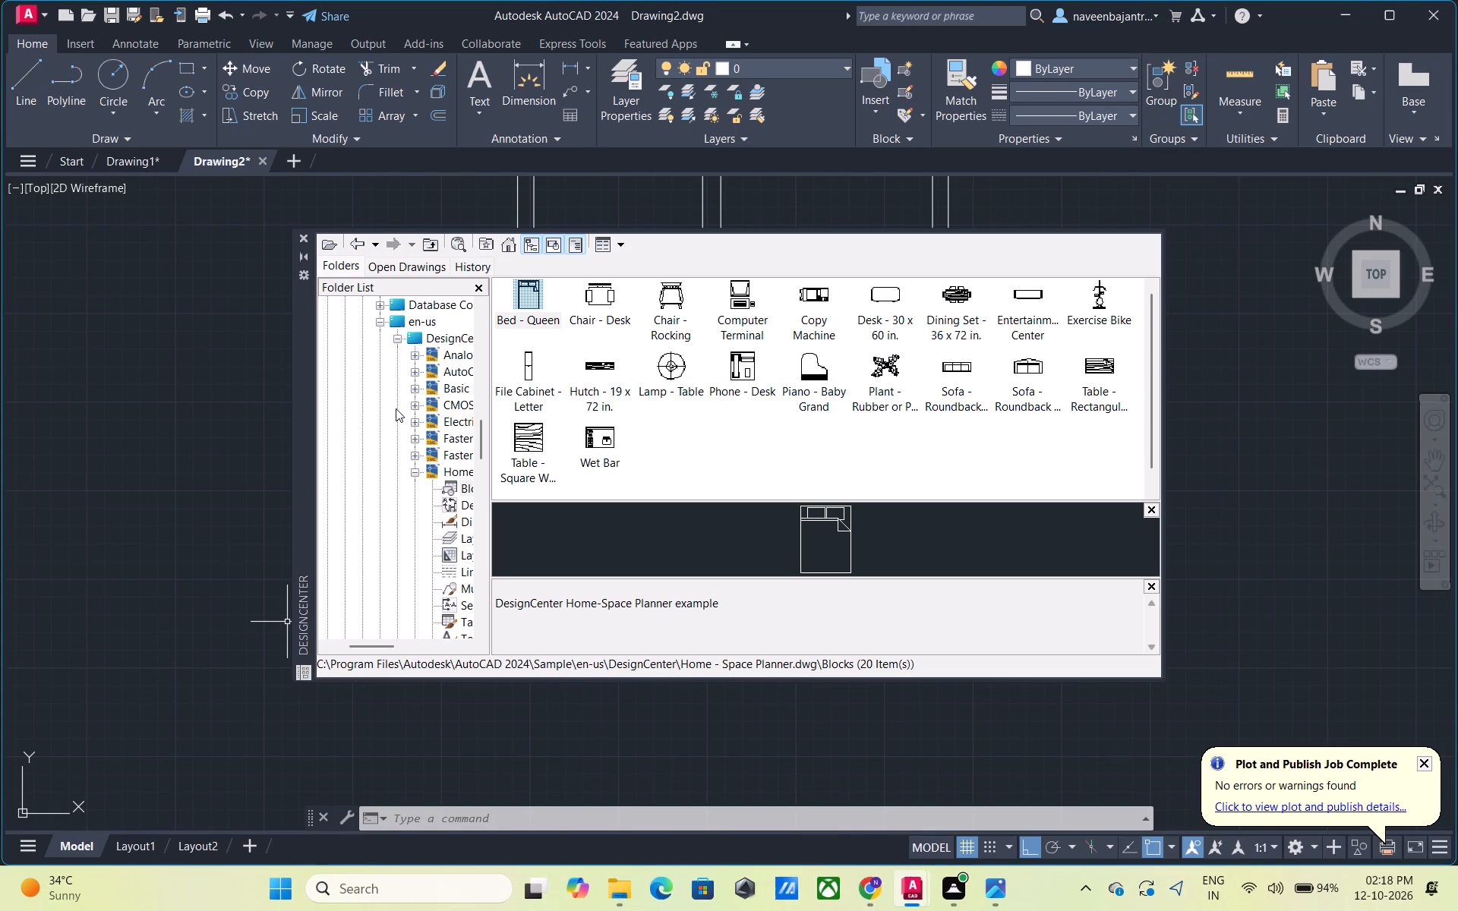
{"action": "scroll", "coordinate": [396, 408], "scroll_direction": "down", "scroll_amount": 1}
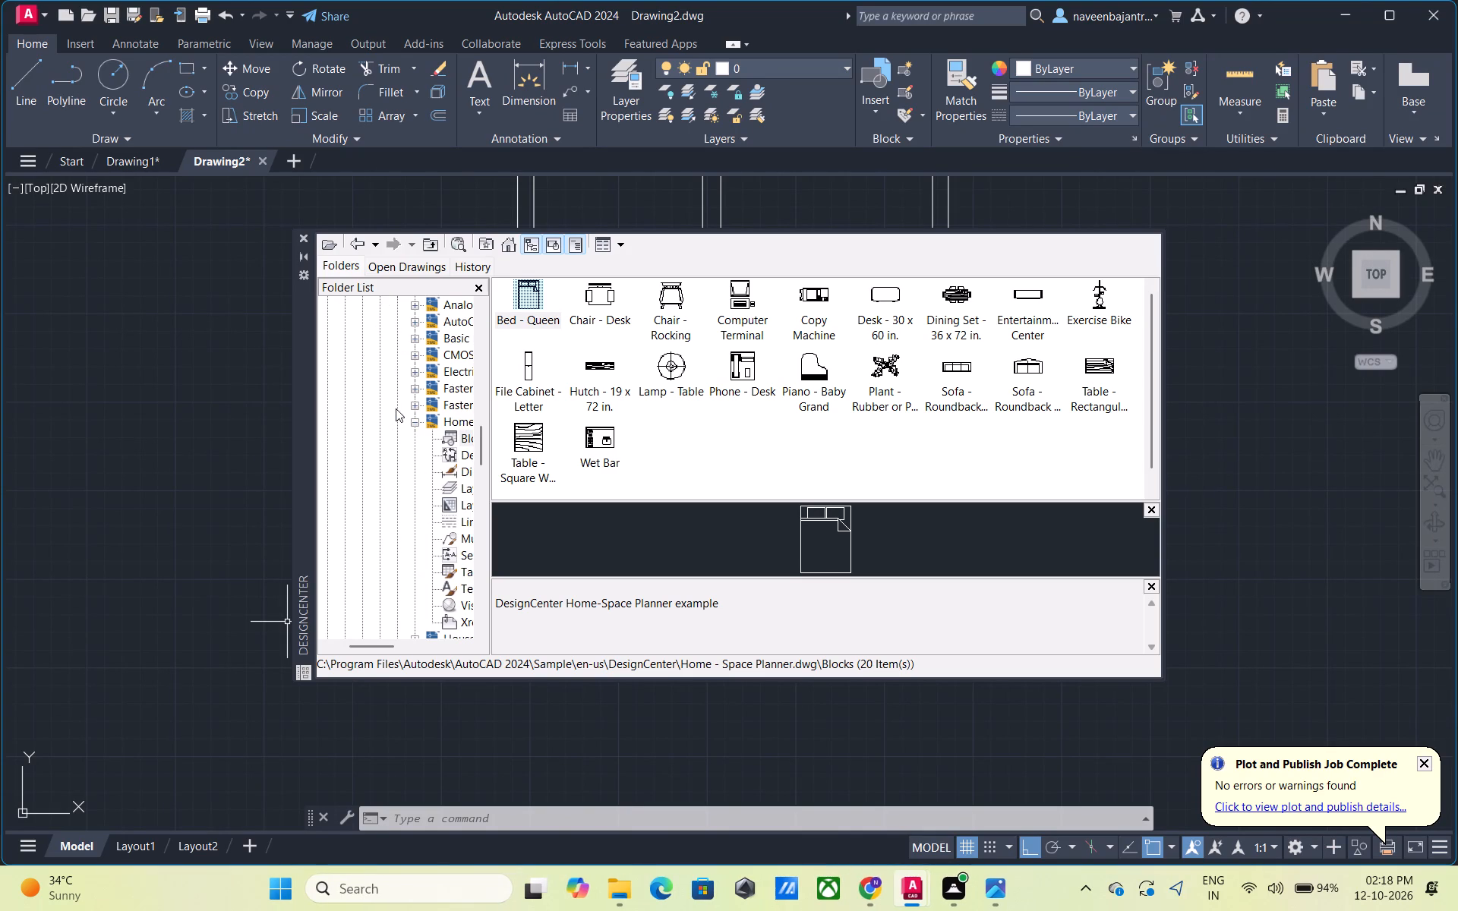
{"action": "scroll", "coordinate": [396, 408], "scroll_direction": "down", "scroll_amount": 1}
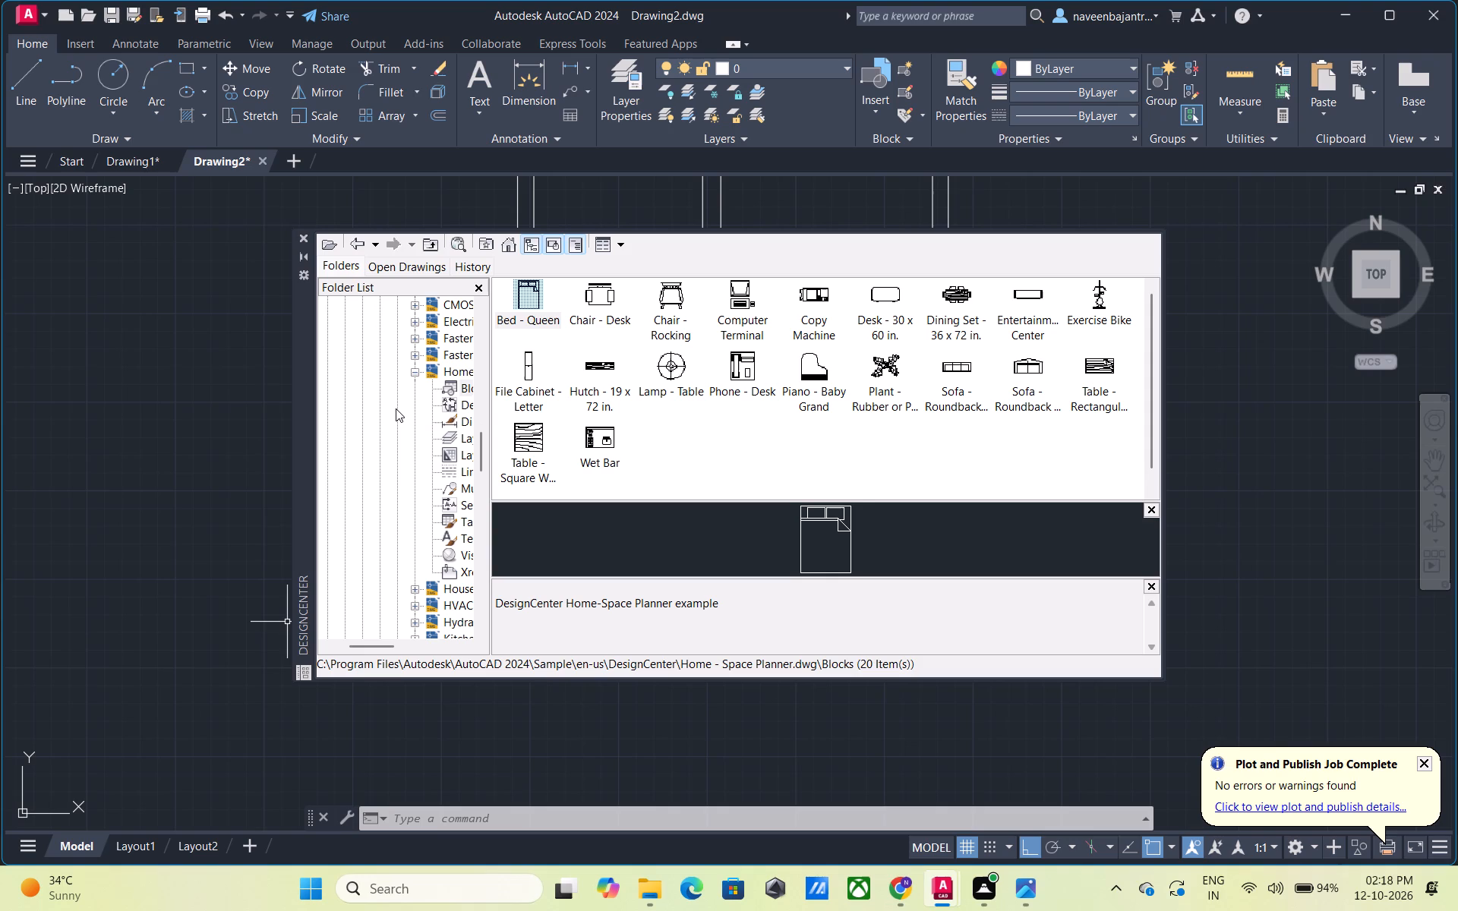
{"action": "scroll", "coordinate": [396, 408], "scroll_direction": "down", "scroll_amount": 1}
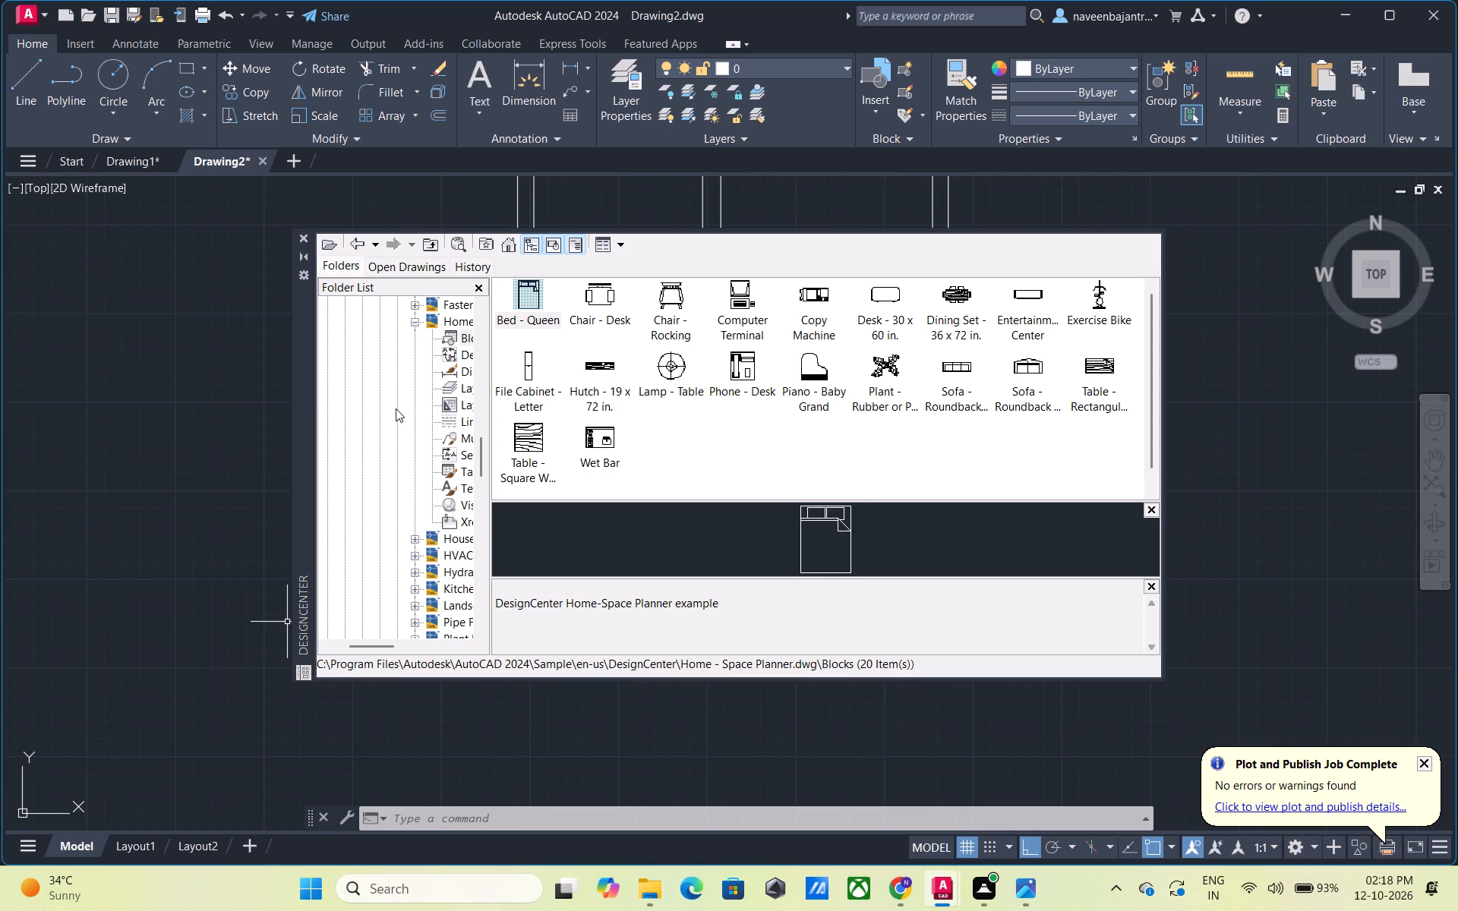
{"action": "scroll", "coordinate": [396, 408], "scroll_direction": "down", "scroll_amount": 1}
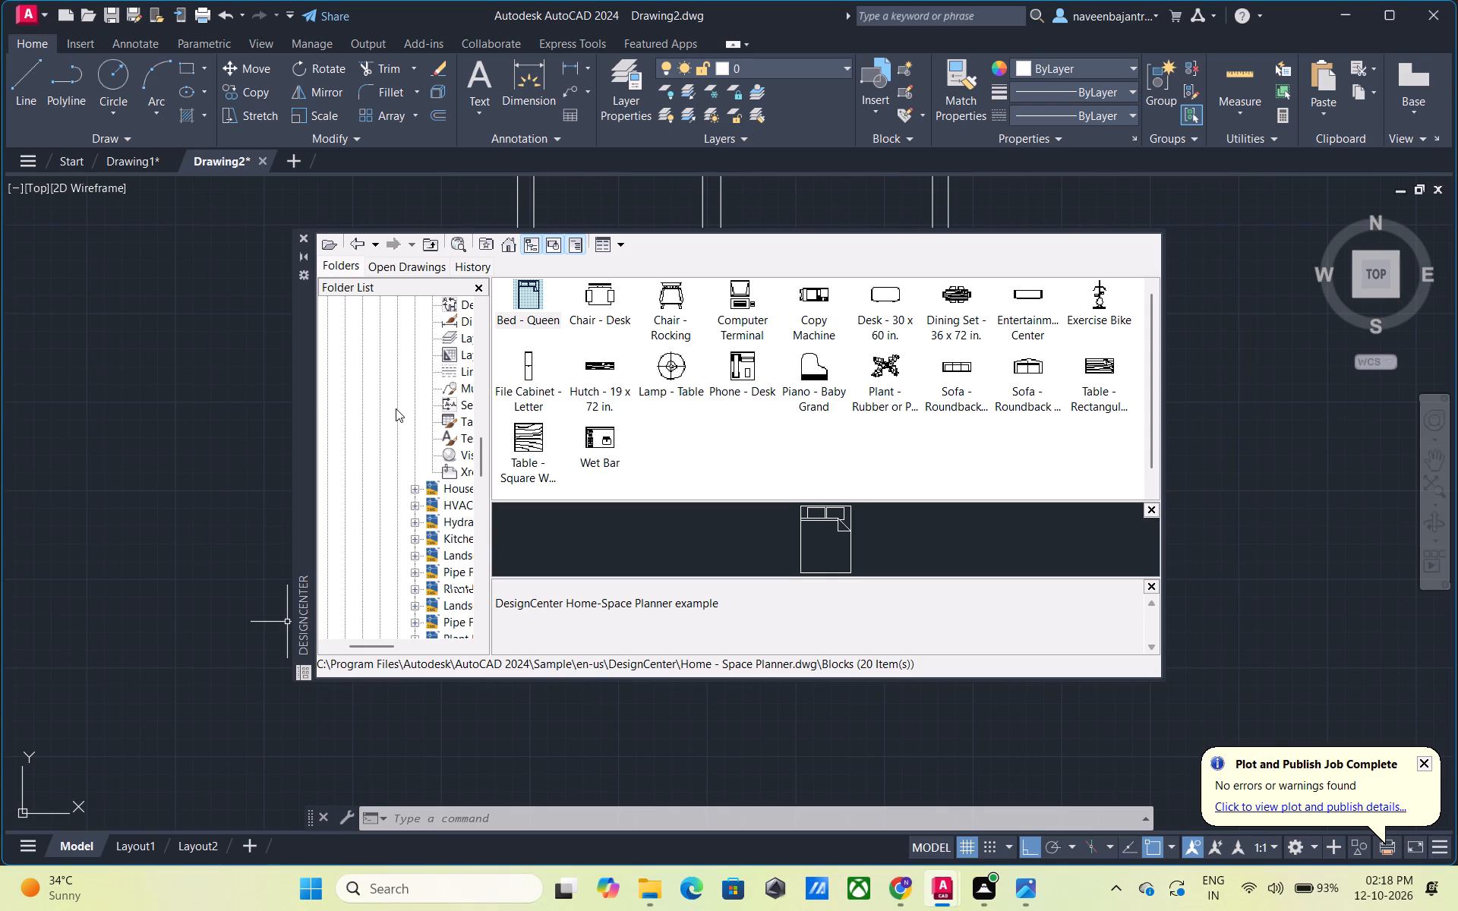
{"action": "scroll", "coordinate": [396, 408], "scroll_direction": "down", "scroll_amount": 1}
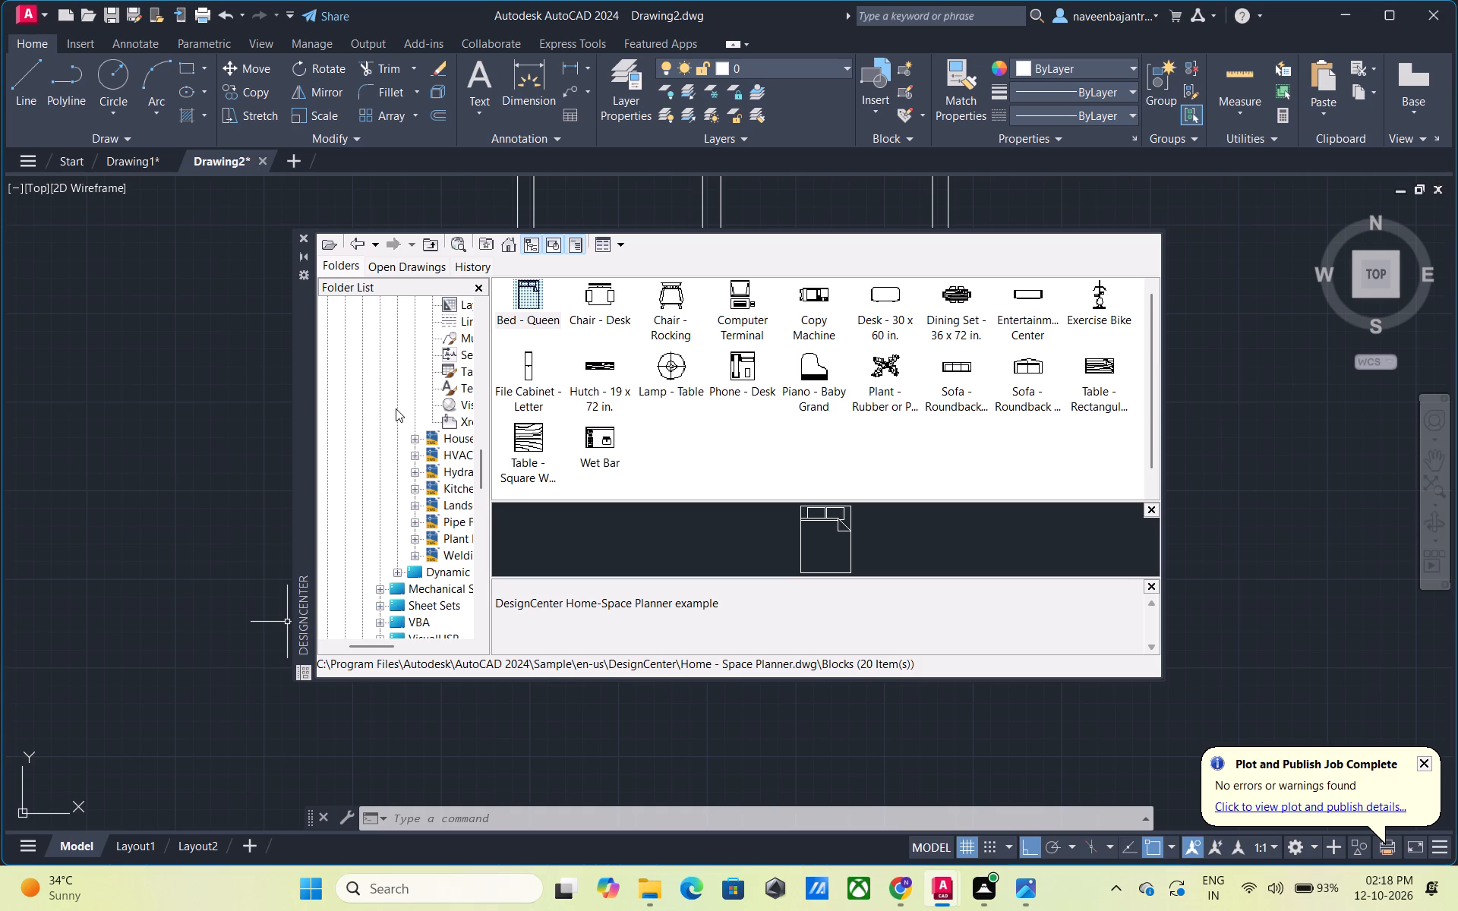
{"action": "scroll", "coordinate": [396, 408], "scroll_direction": "down", "scroll_amount": 1}
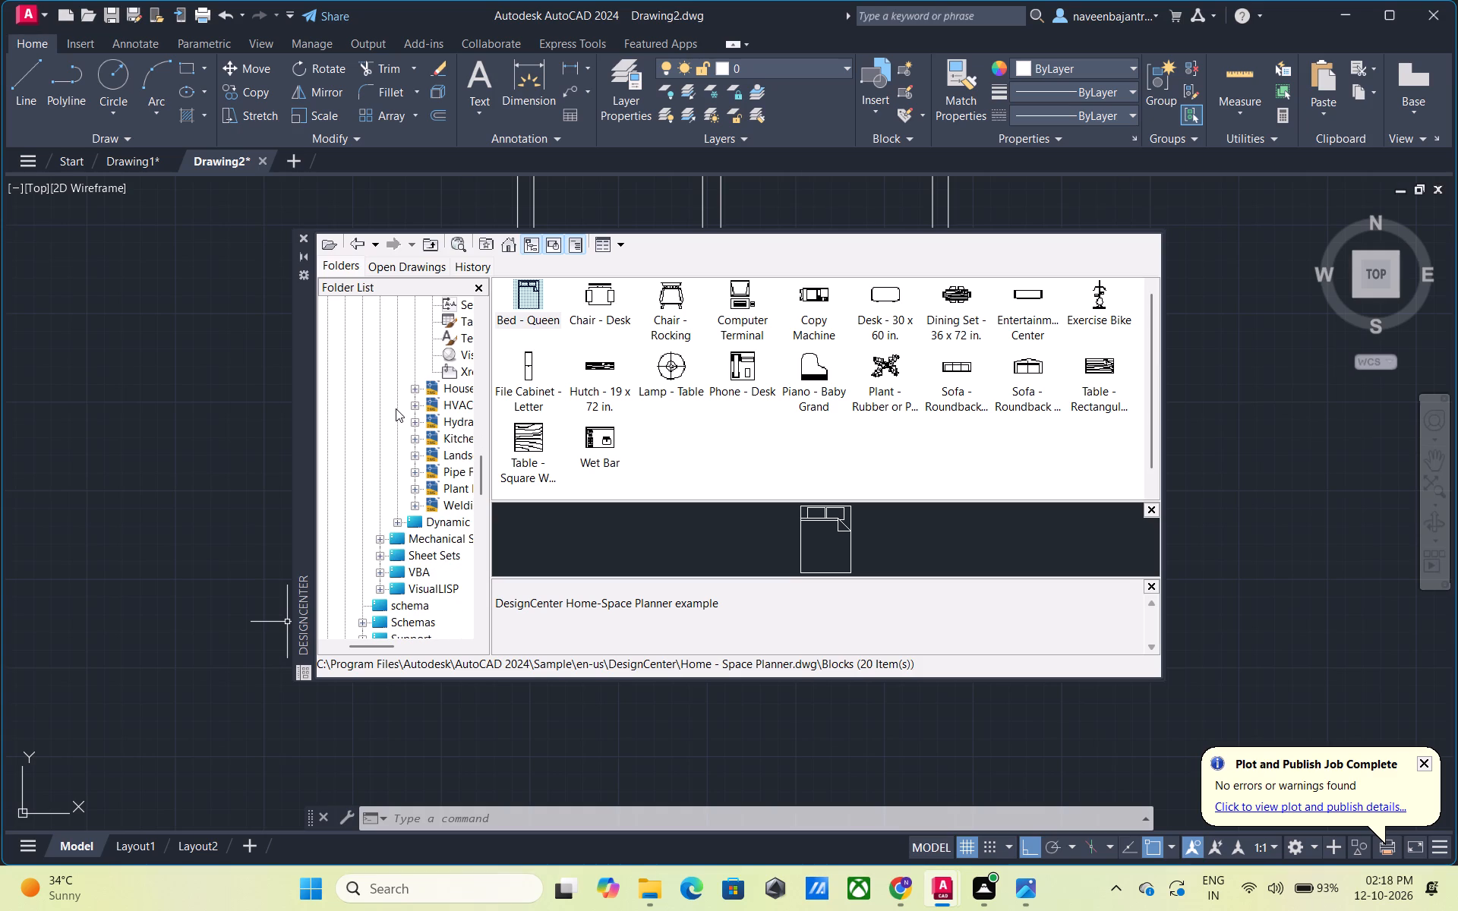
Look down DesignCenter's folder tree from the sample drawings through the remaining AutoCAD 2024 and Program Files folders to WinRAR.
{"action": "scroll", "coordinate": [396, 408], "scroll_direction": "down", "scroll_amount": 1}
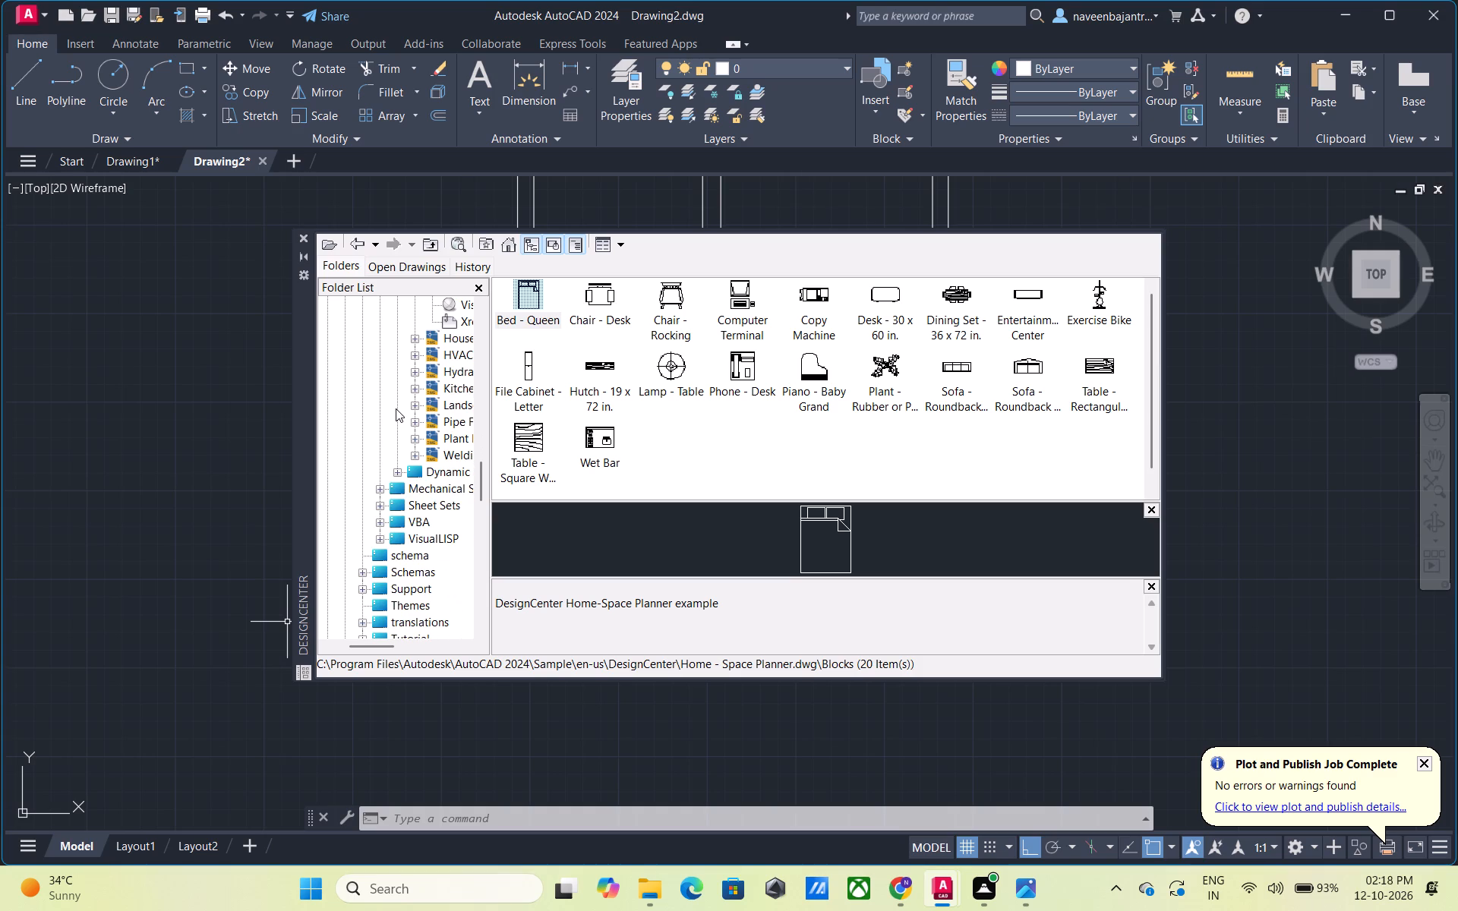
{"action": "scroll", "coordinate": [396, 408], "scroll_direction": "down", "scroll_amount": 1}
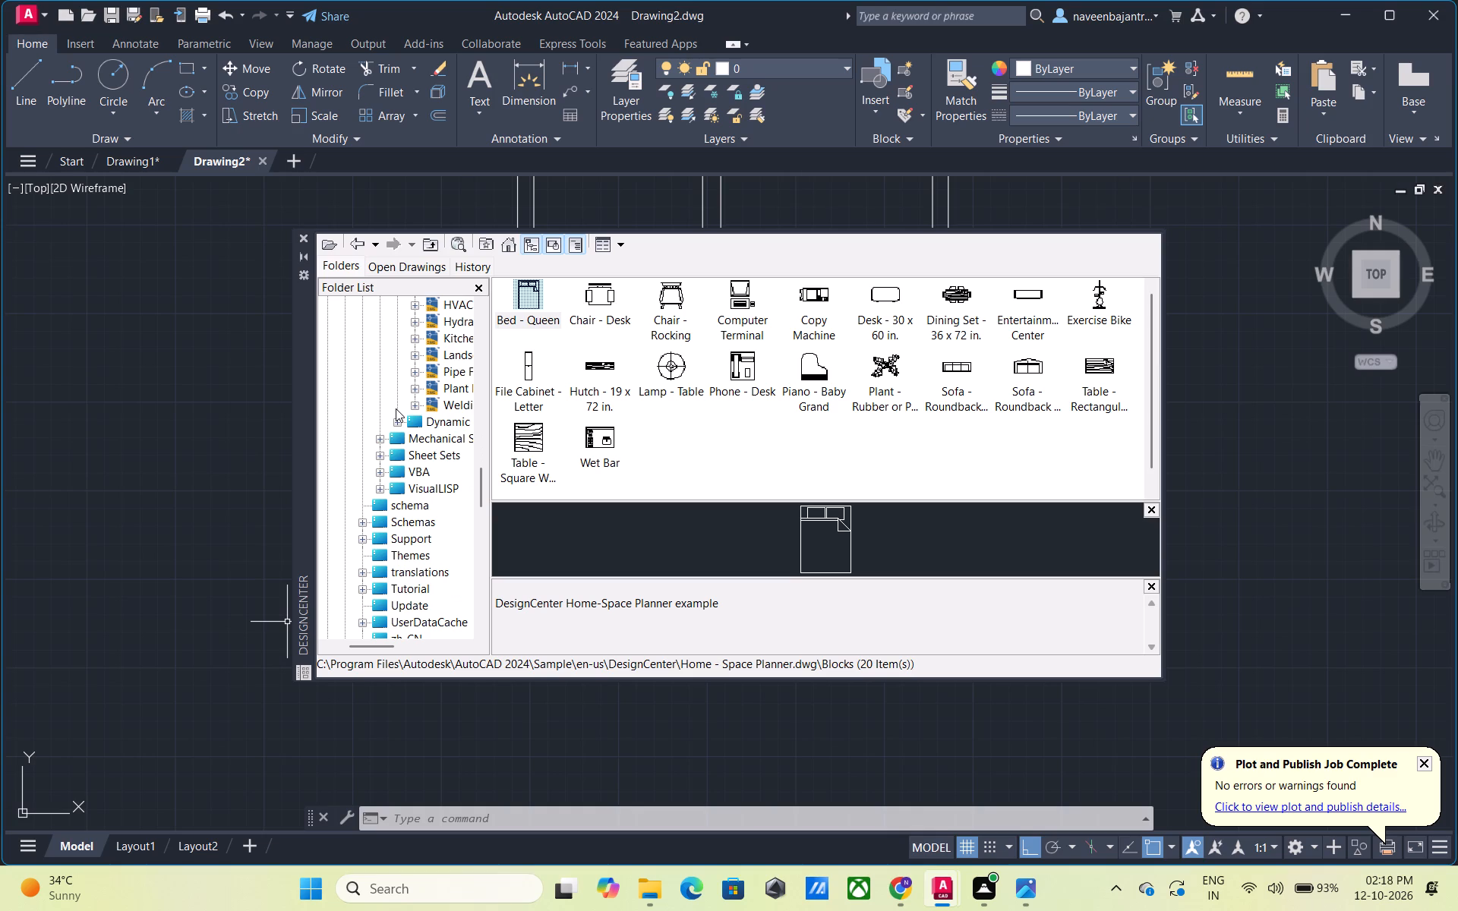
{"action": "scroll", "coordinate": [396, 408], "scroll_direction": "down", "scroll_amount": 1}
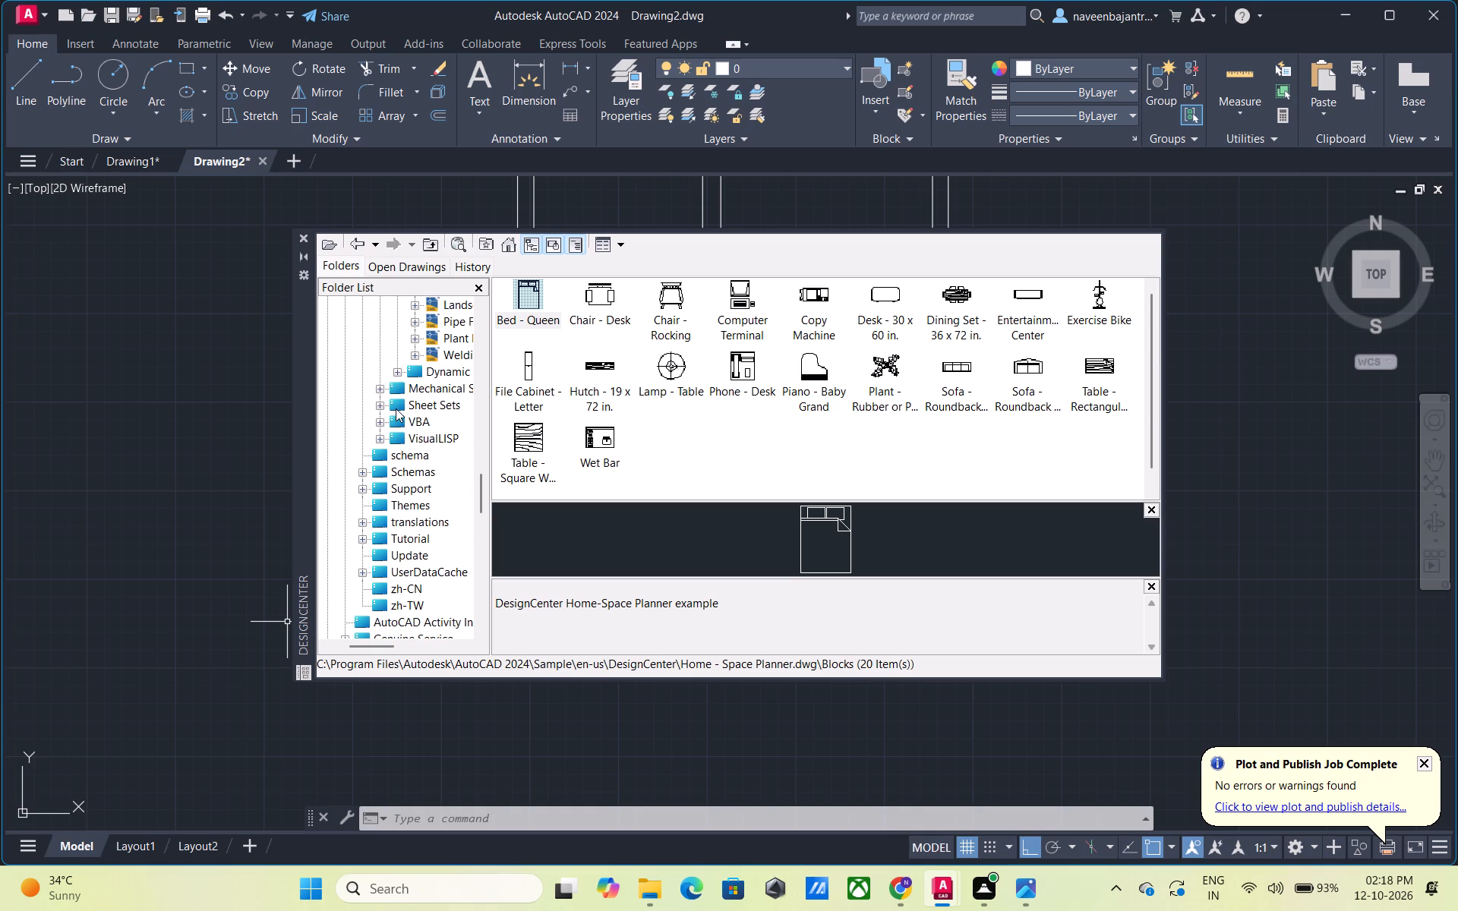
{"action": "scroll", "coordinate": [396, 408], "scroll_direction": "down", "scroll_amount": 1}
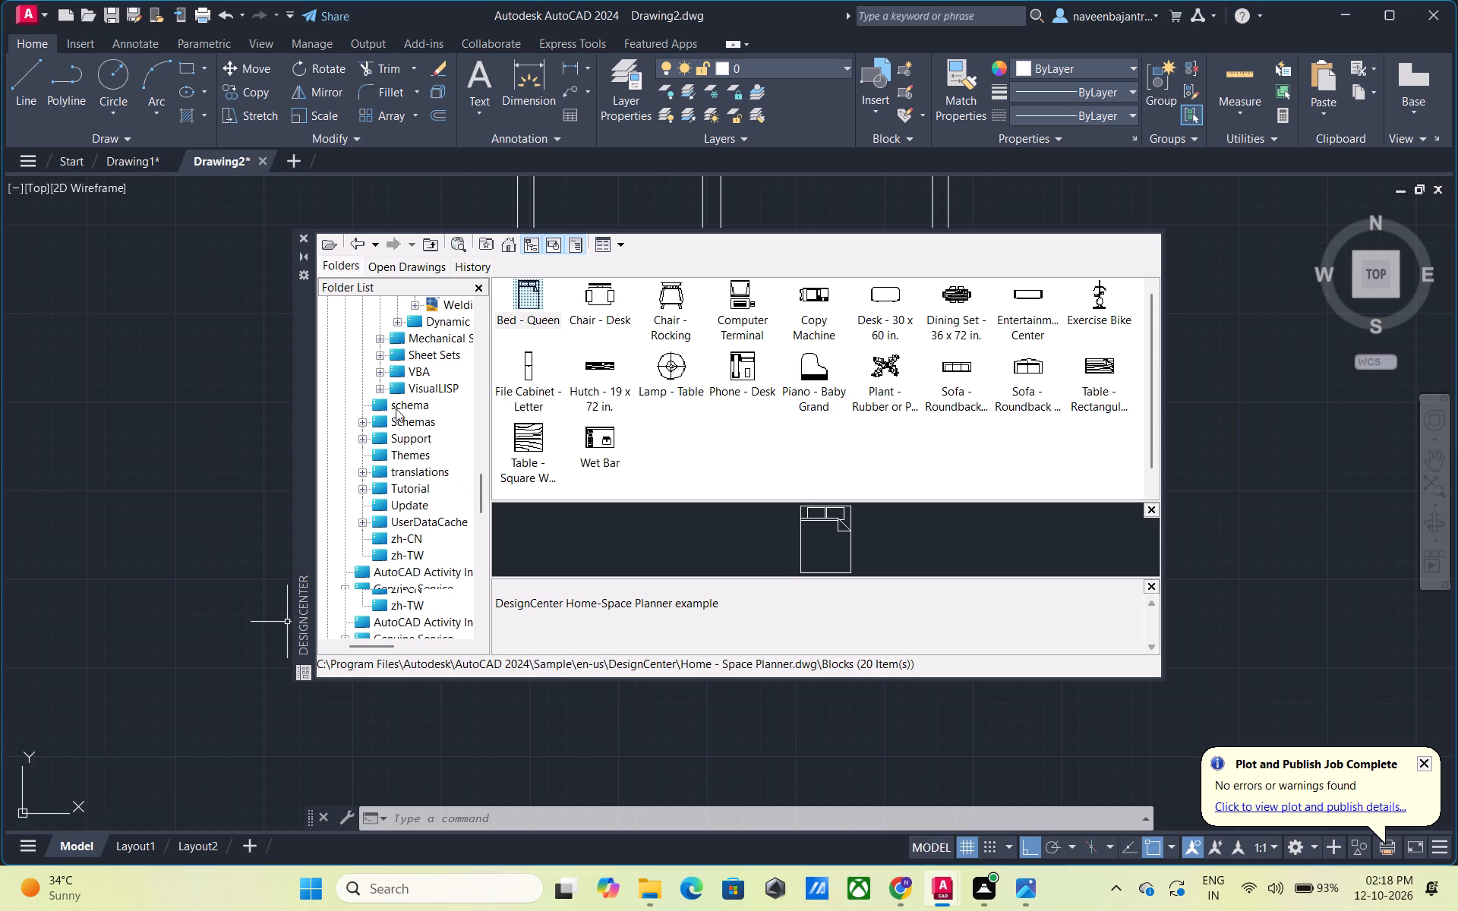
{"action": "scroll", "coordinate": [396, 408], "scroll_direction": "down", "scroll_amount": 1}
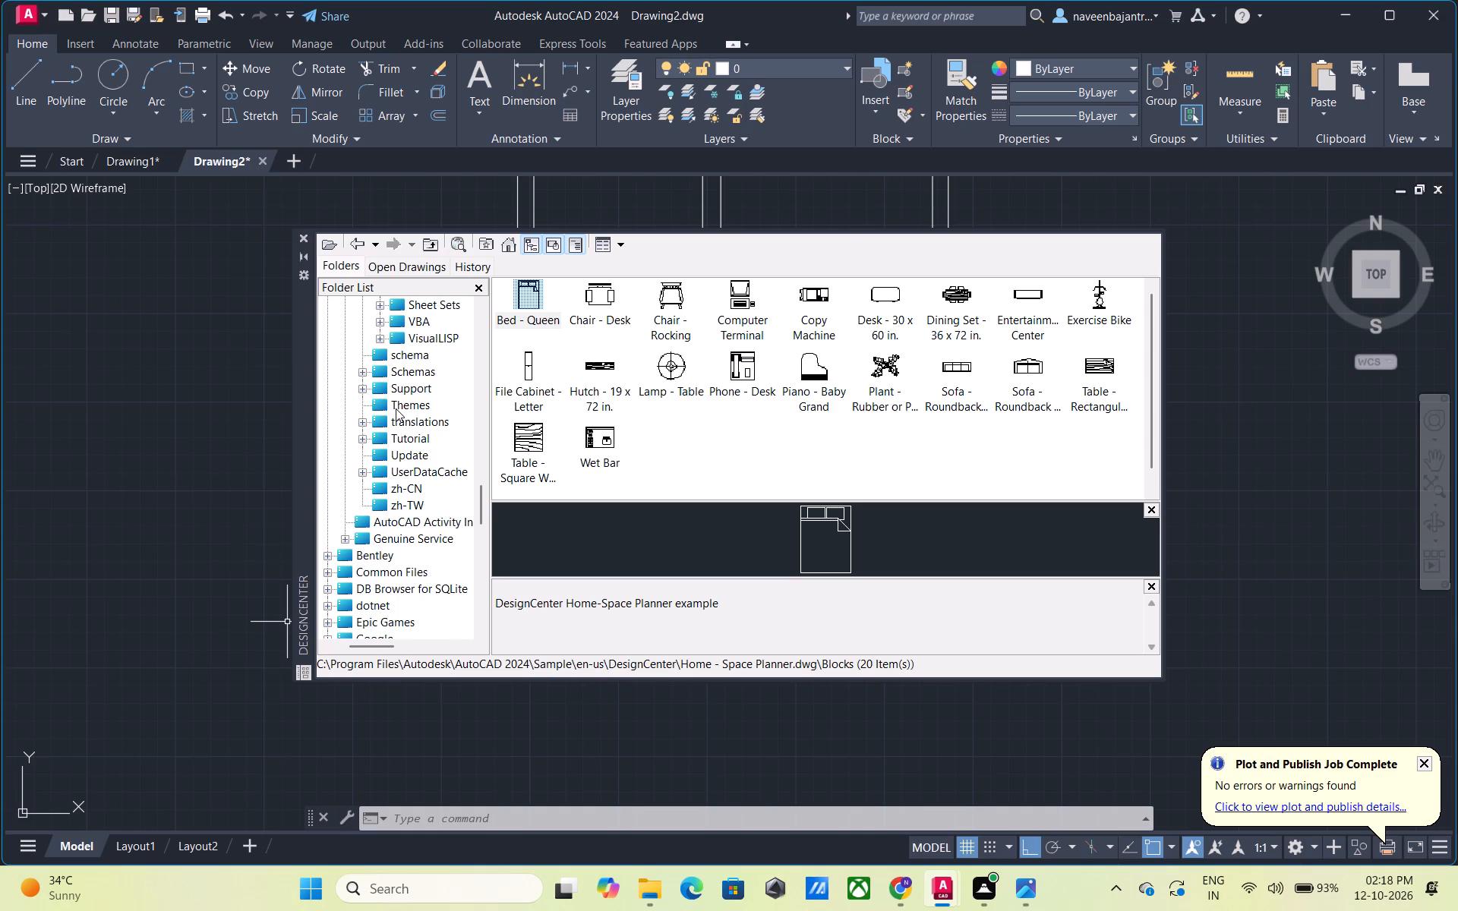
{"action": "scroll", "coordinate": [396, 408], "scroll_direction": "down", "scroll_amount": 1}
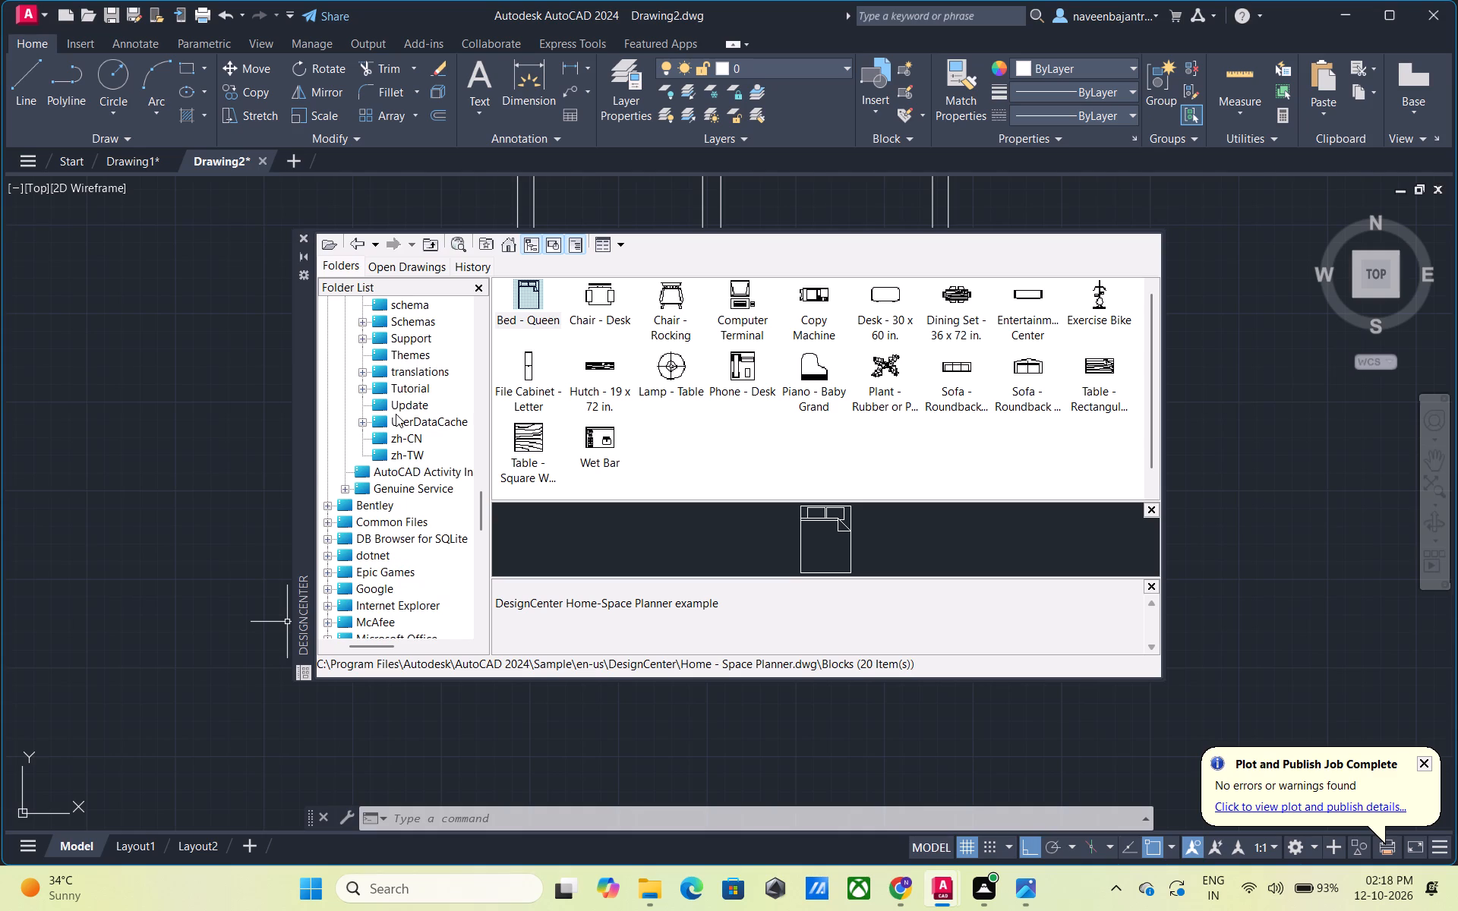
{"action": "scroll", "coordinate": [394, 413], "scroll_direction": "down", "scroll_amount": 1}
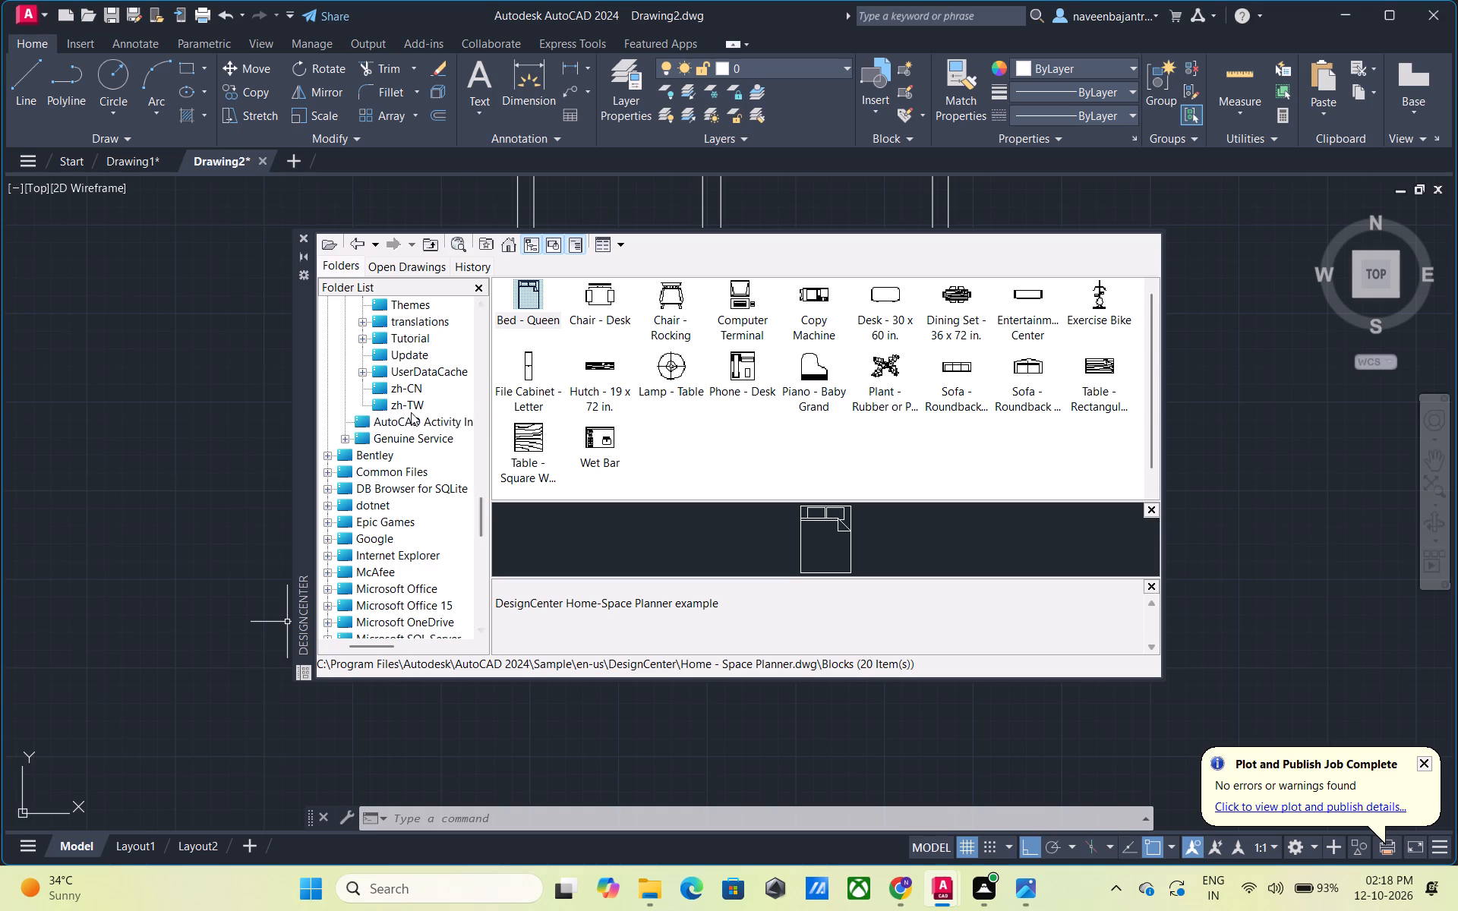
{"action": "scroll", "coordinate": [440, 420], "scroll_direction": "down", "scroll_amount": 1}
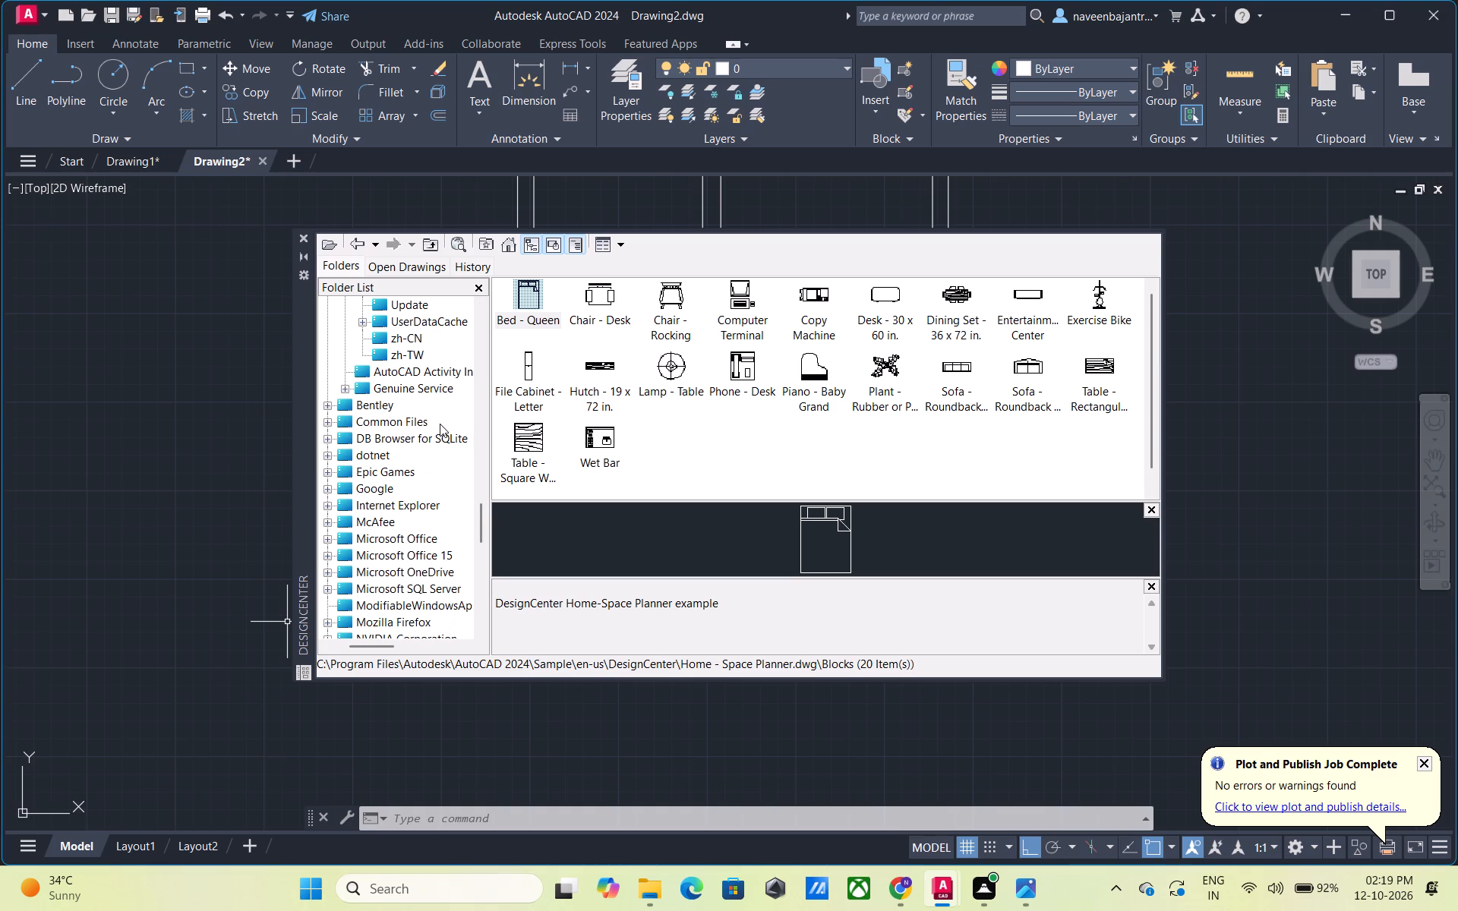
{"action": "scroll", "coordinate": [440, 424], "scroll_direction": "down", "scroll_amount": 1}
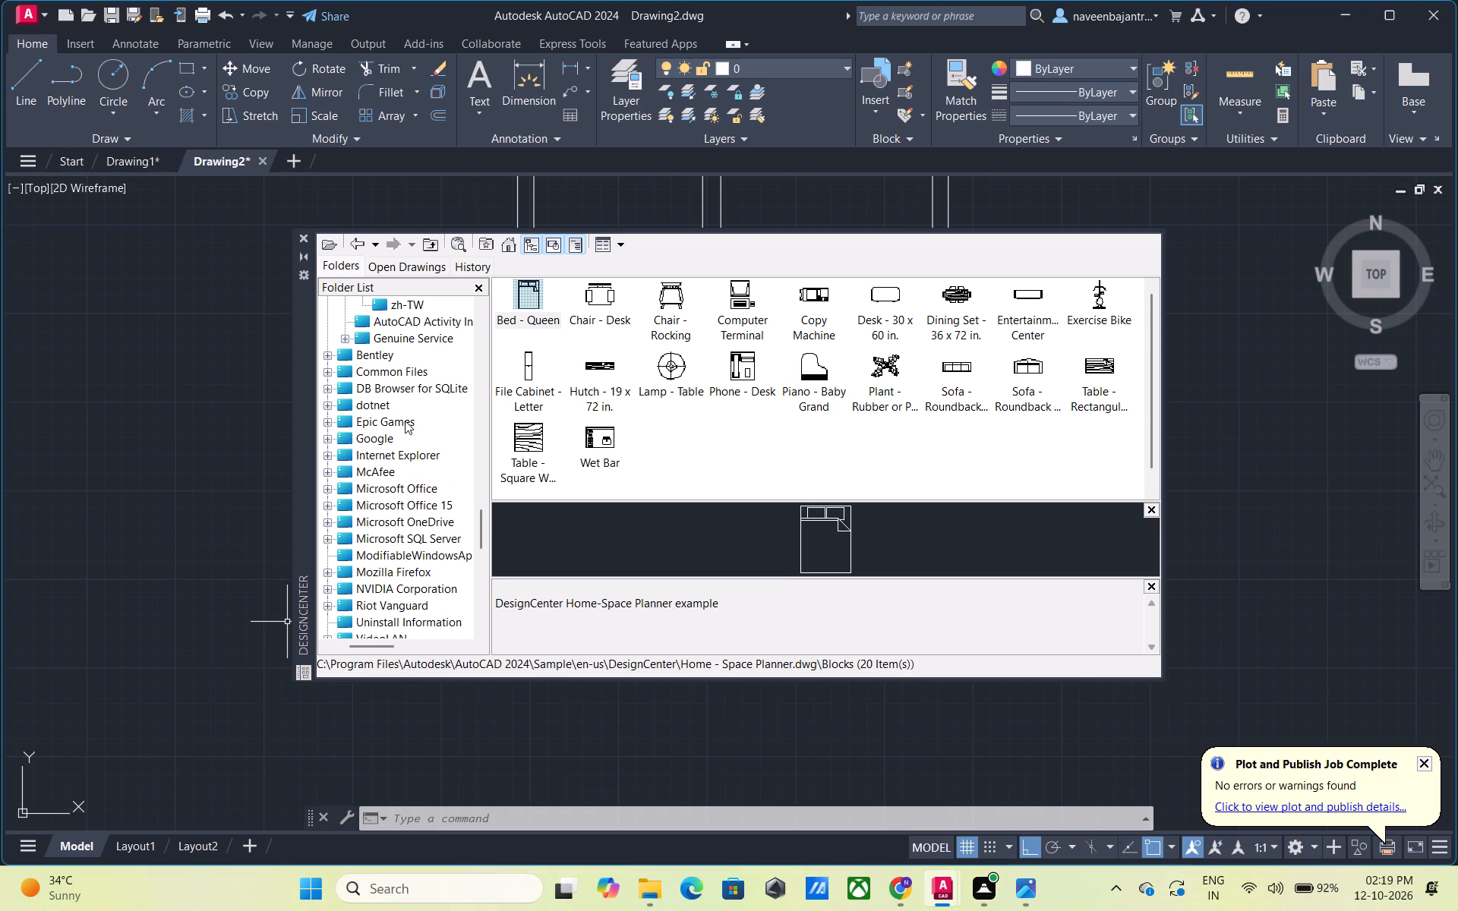
{"action": "scroll", "coordinate": [403, 423], "scroll_direction": "down", "scroll_amount": 1}
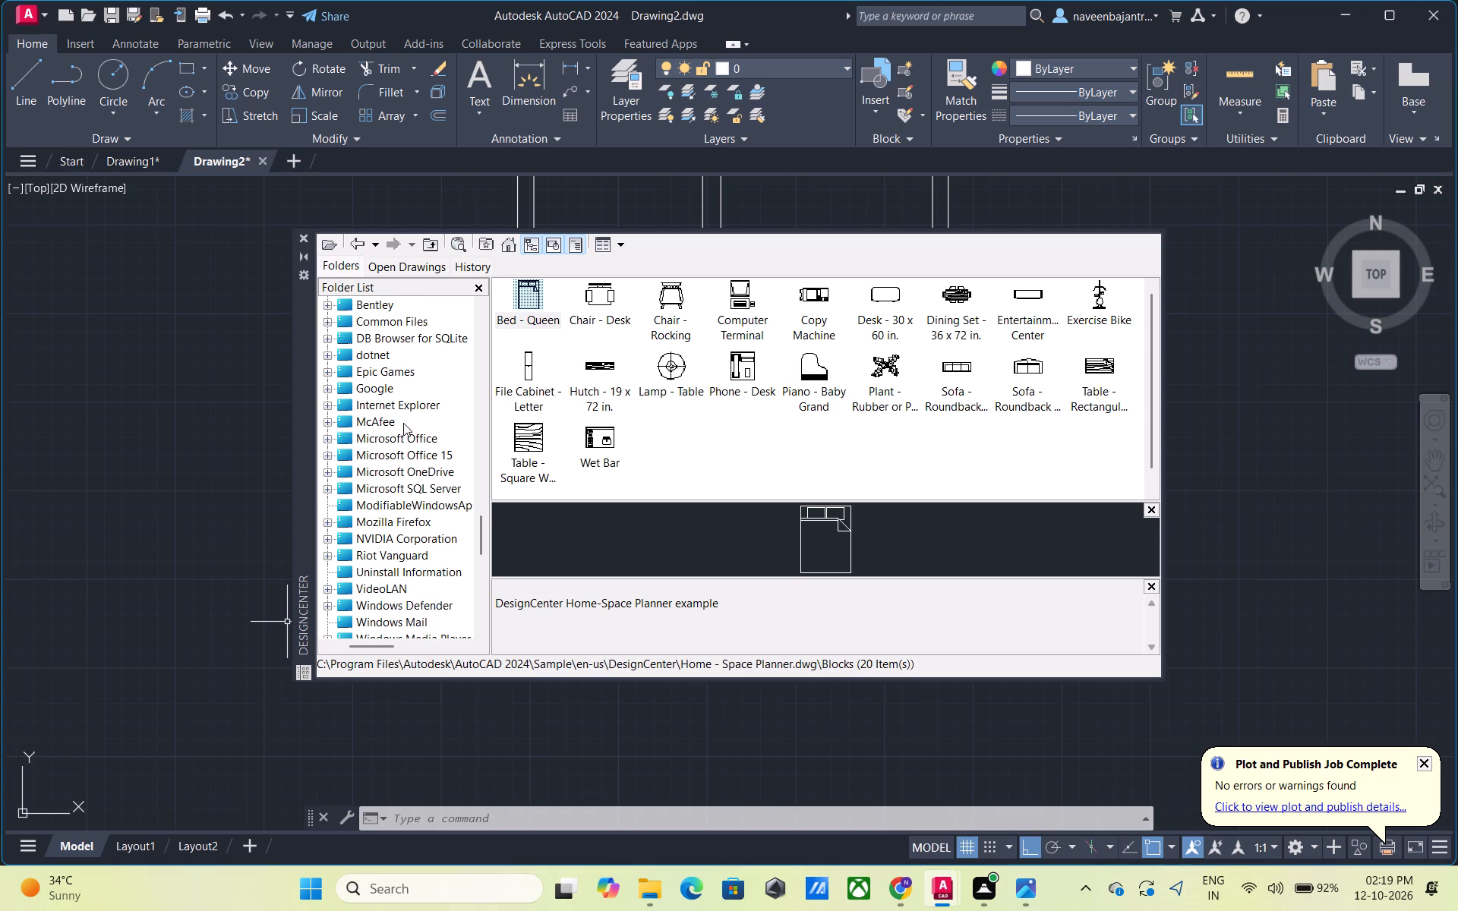
{"action": "scroll", "coordinate": [403, 423], "scroll_direction": "down", "scroll_amount": 1}
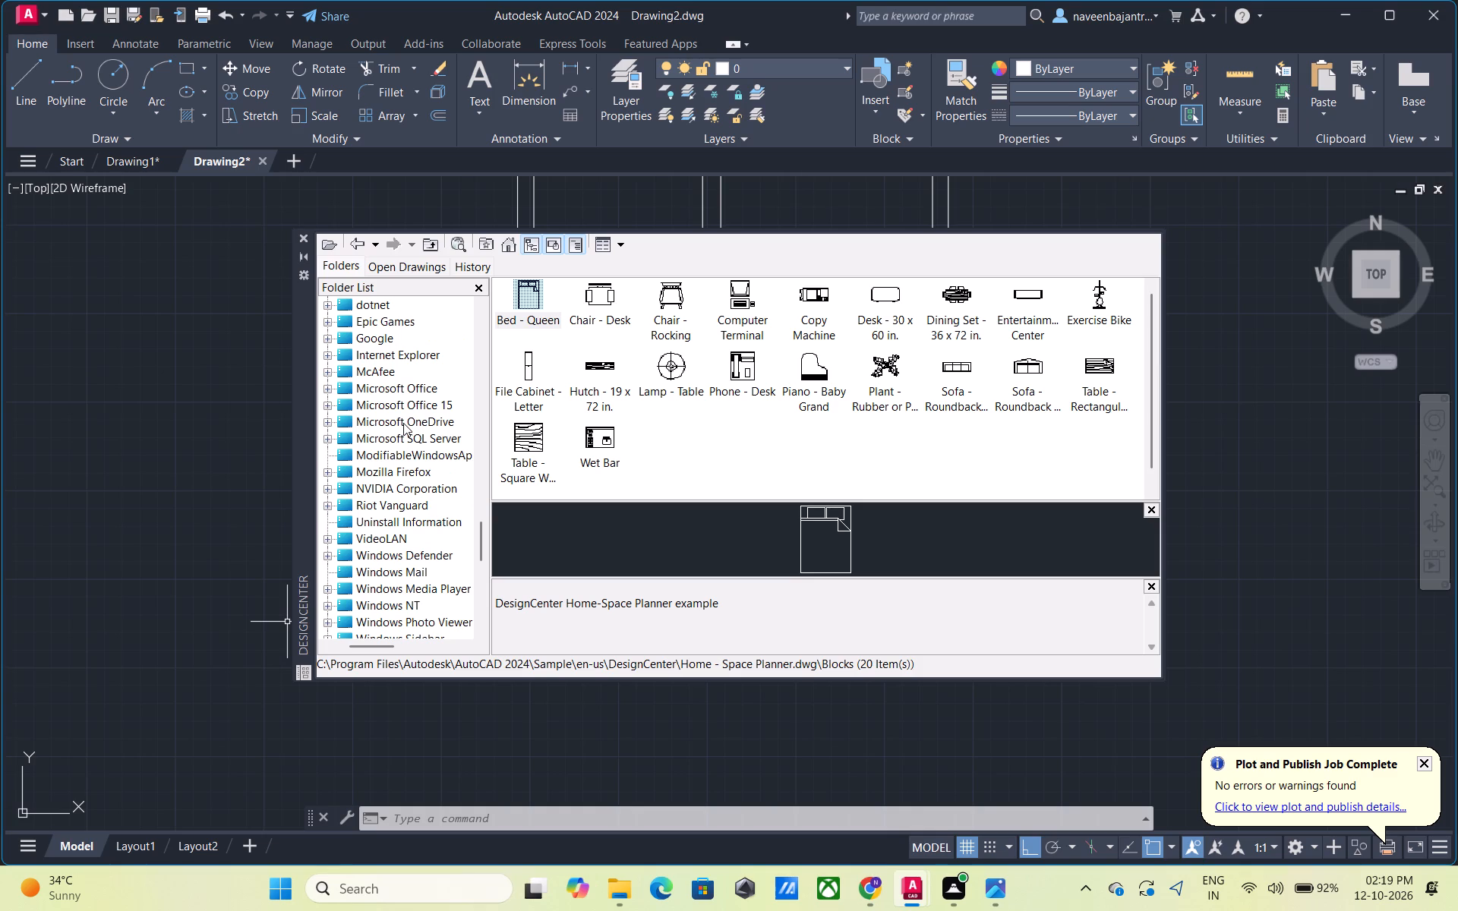
{"action": "scroll", "coordinate": [403, 423], "scroll_direction": "down", "scroll_amount": 1}
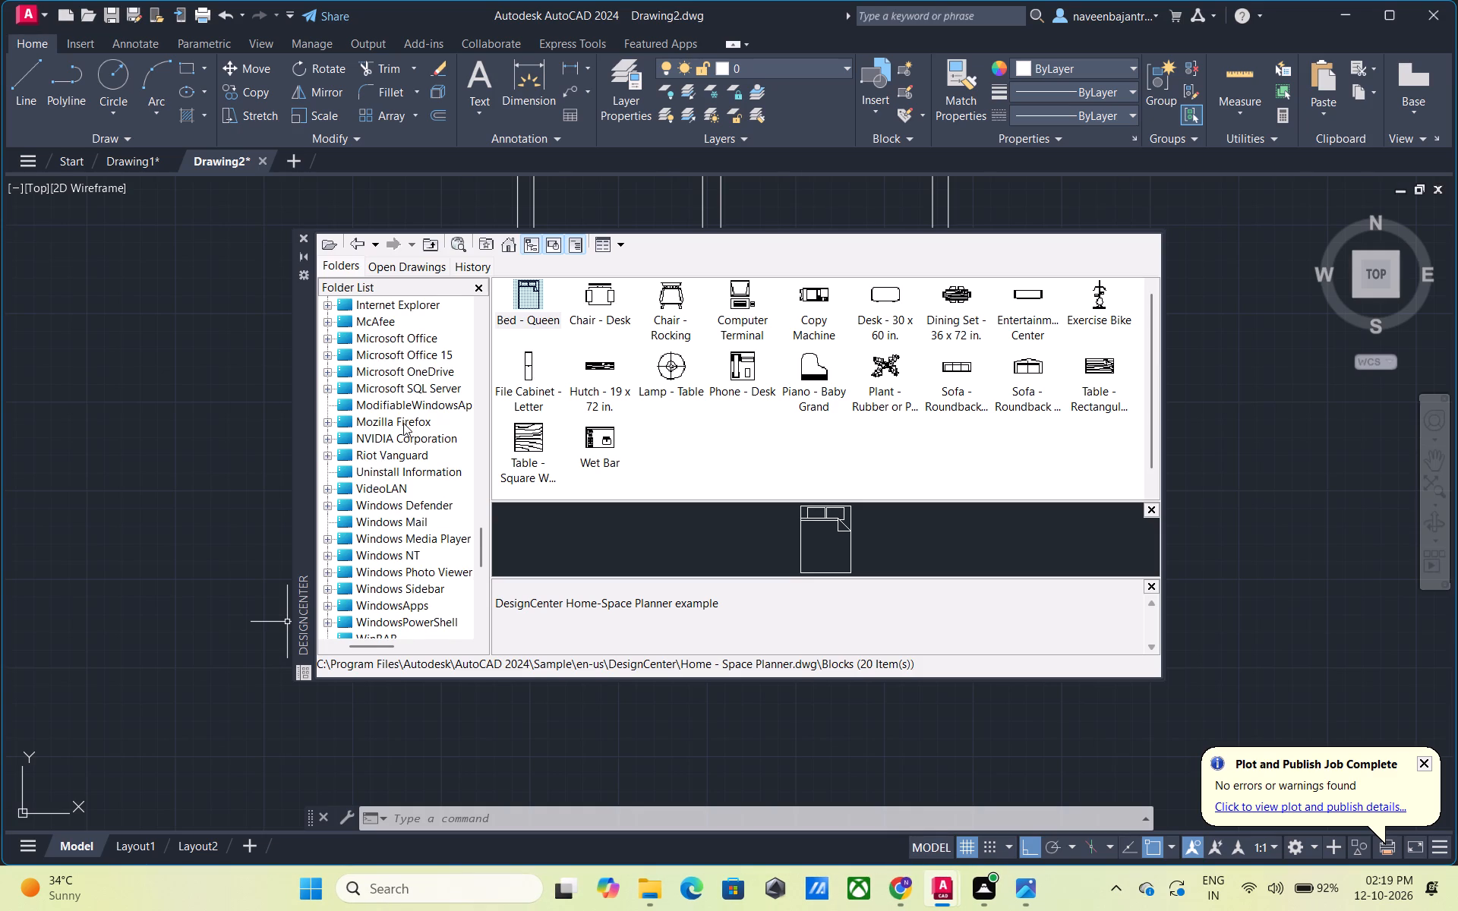
{"action": "scroll", "coordinate": [403, 423], "scroll_direction": "down", "scroll_amount": 1}
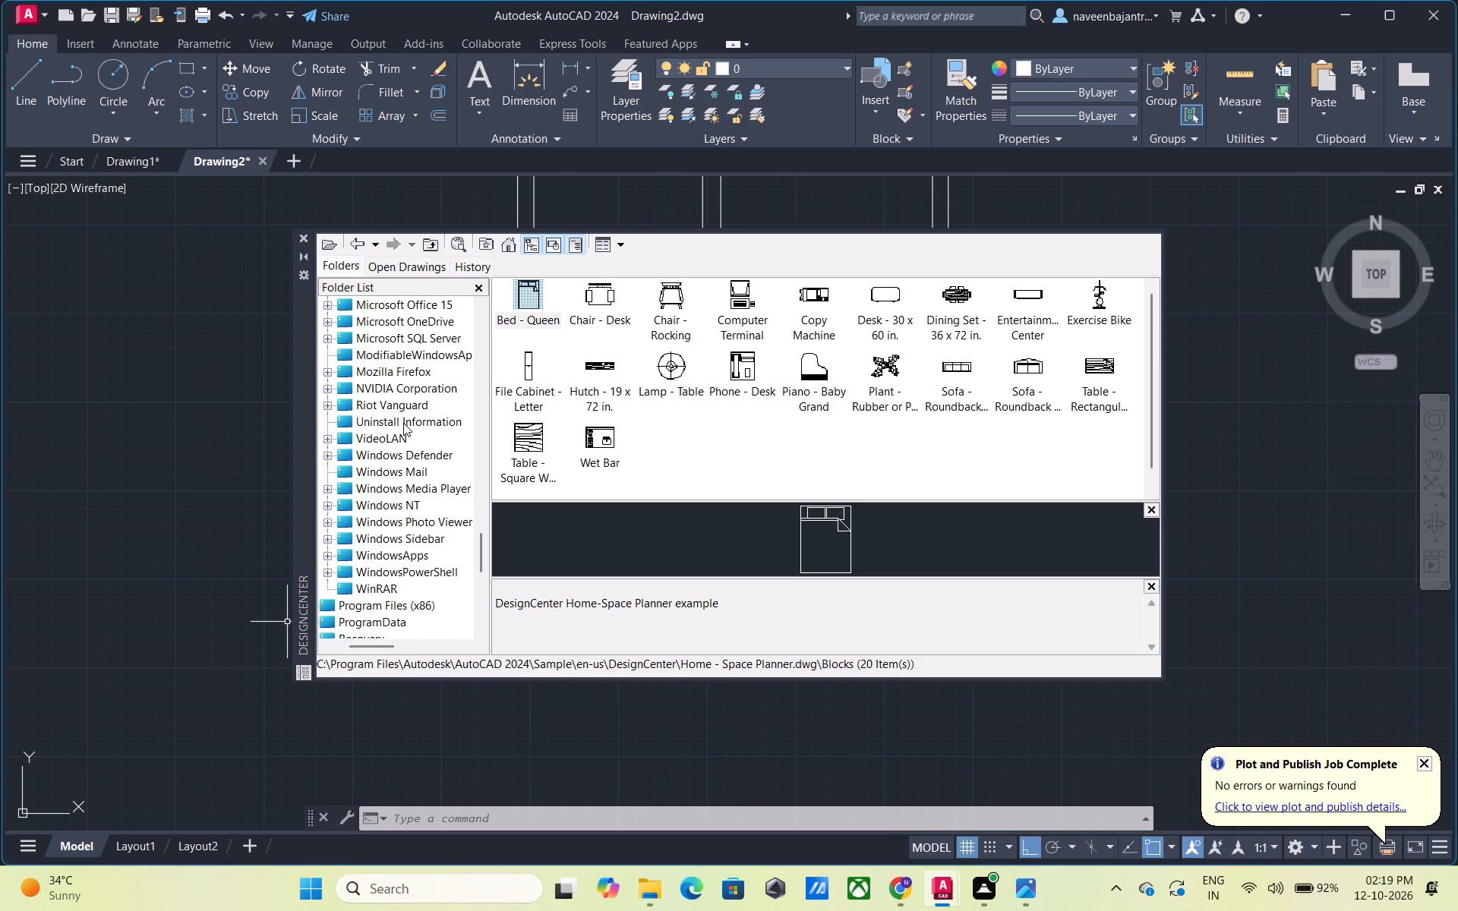
Examine the remaining C: drive folders, Local Disk (D:), Network, and the sheet folders and drawings listed below them in DesignCenter's tree.
{"action": "scroll", "coordinate": [403, 423], "scroll_direction": "down", "scroll_amount": 1}
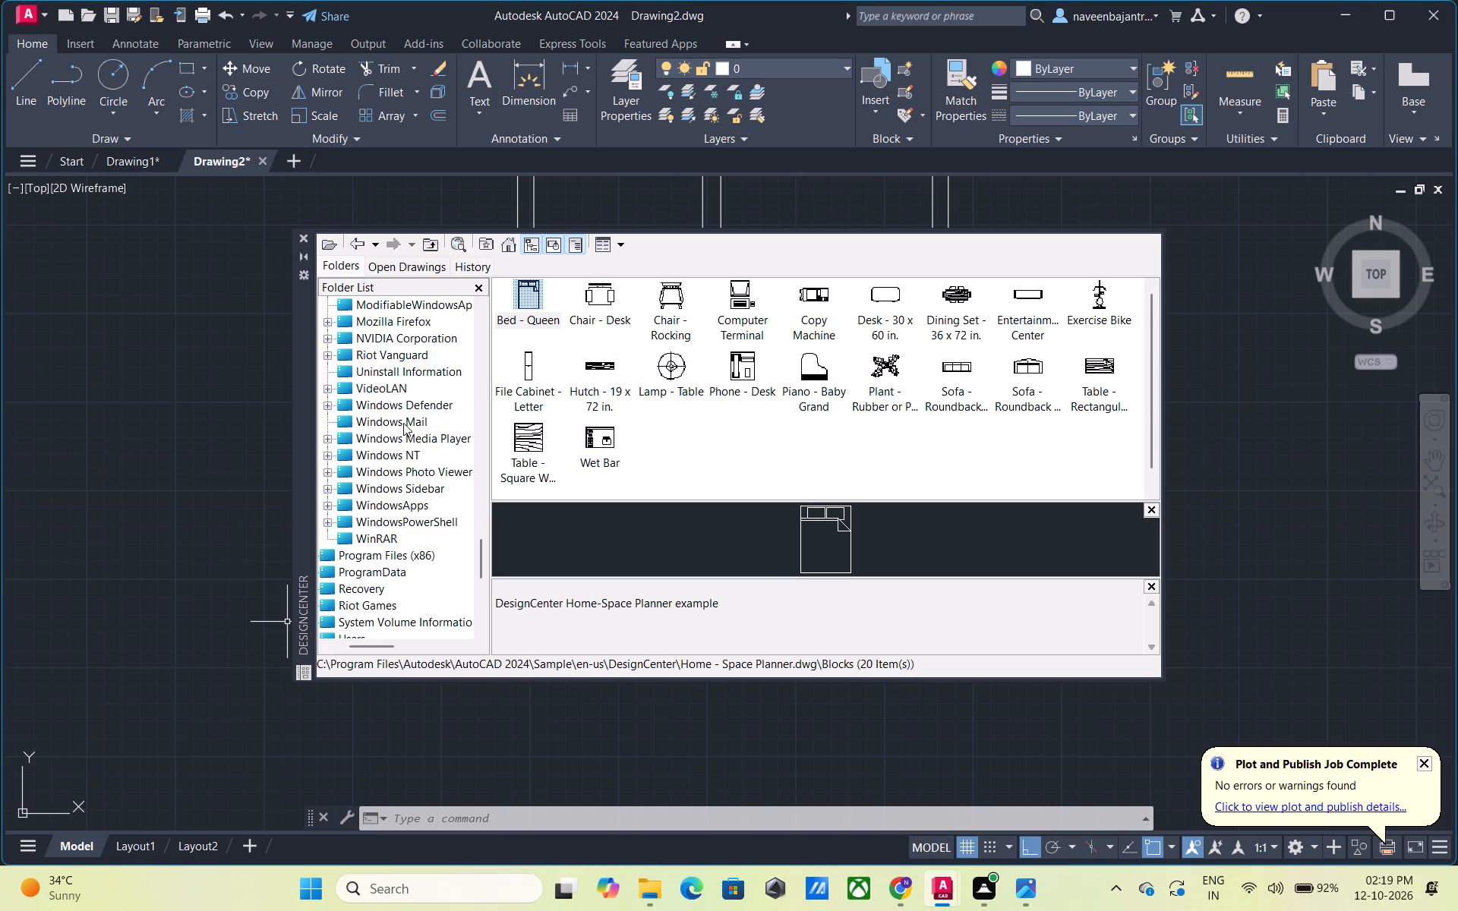
{"action": "scroll", "coordinate": [403, 423], "scroll_direction": "down", "scroll_amount": 1}
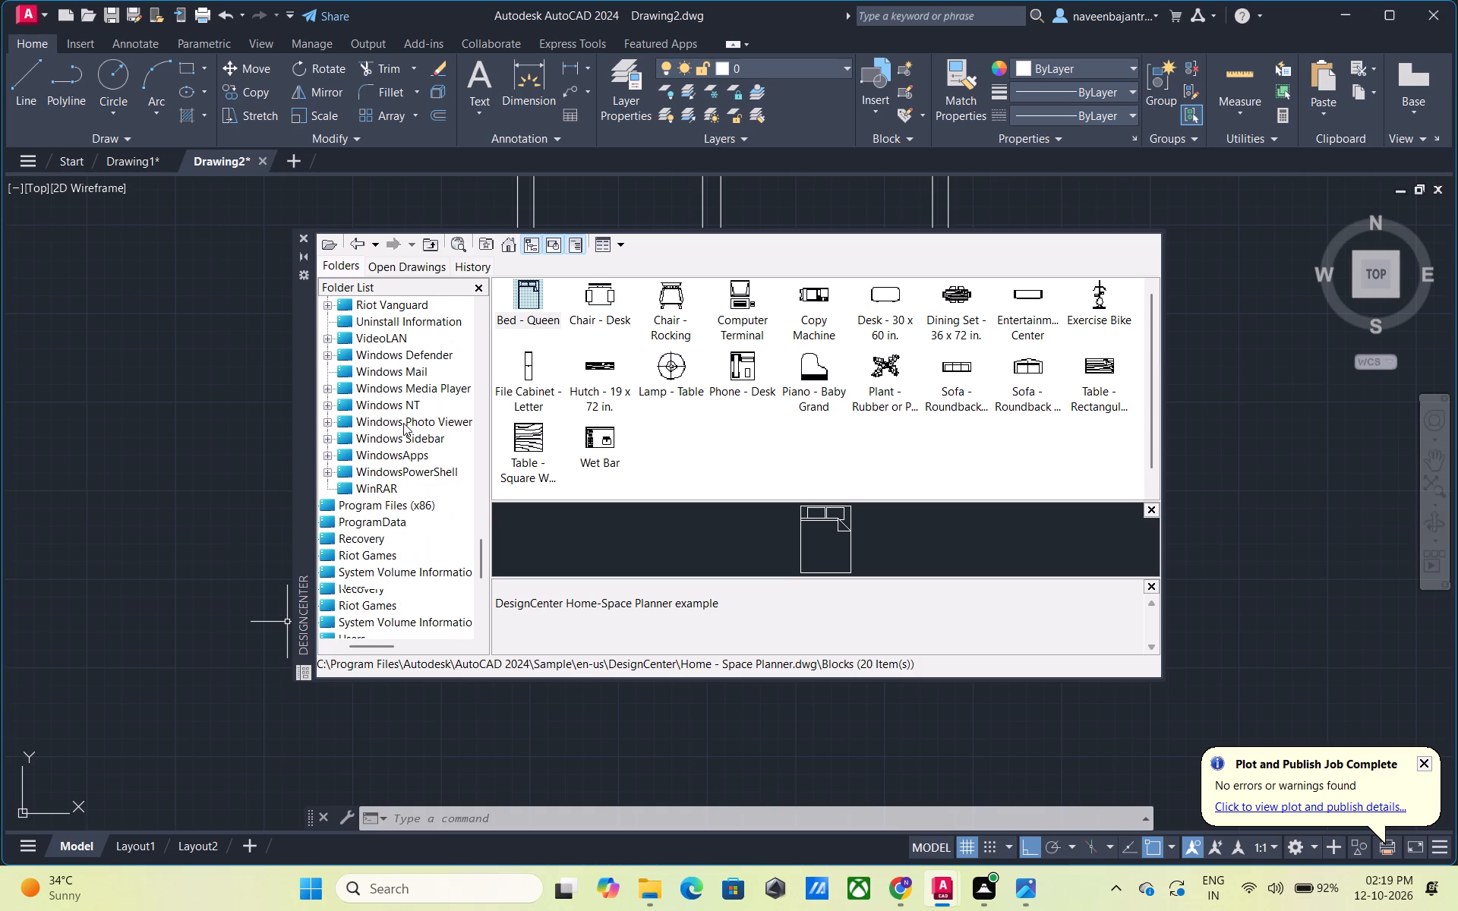
{"action": "scroll", "coordinate": [403, 423], "scroll_direction": "down", "scroll_amount": 1}
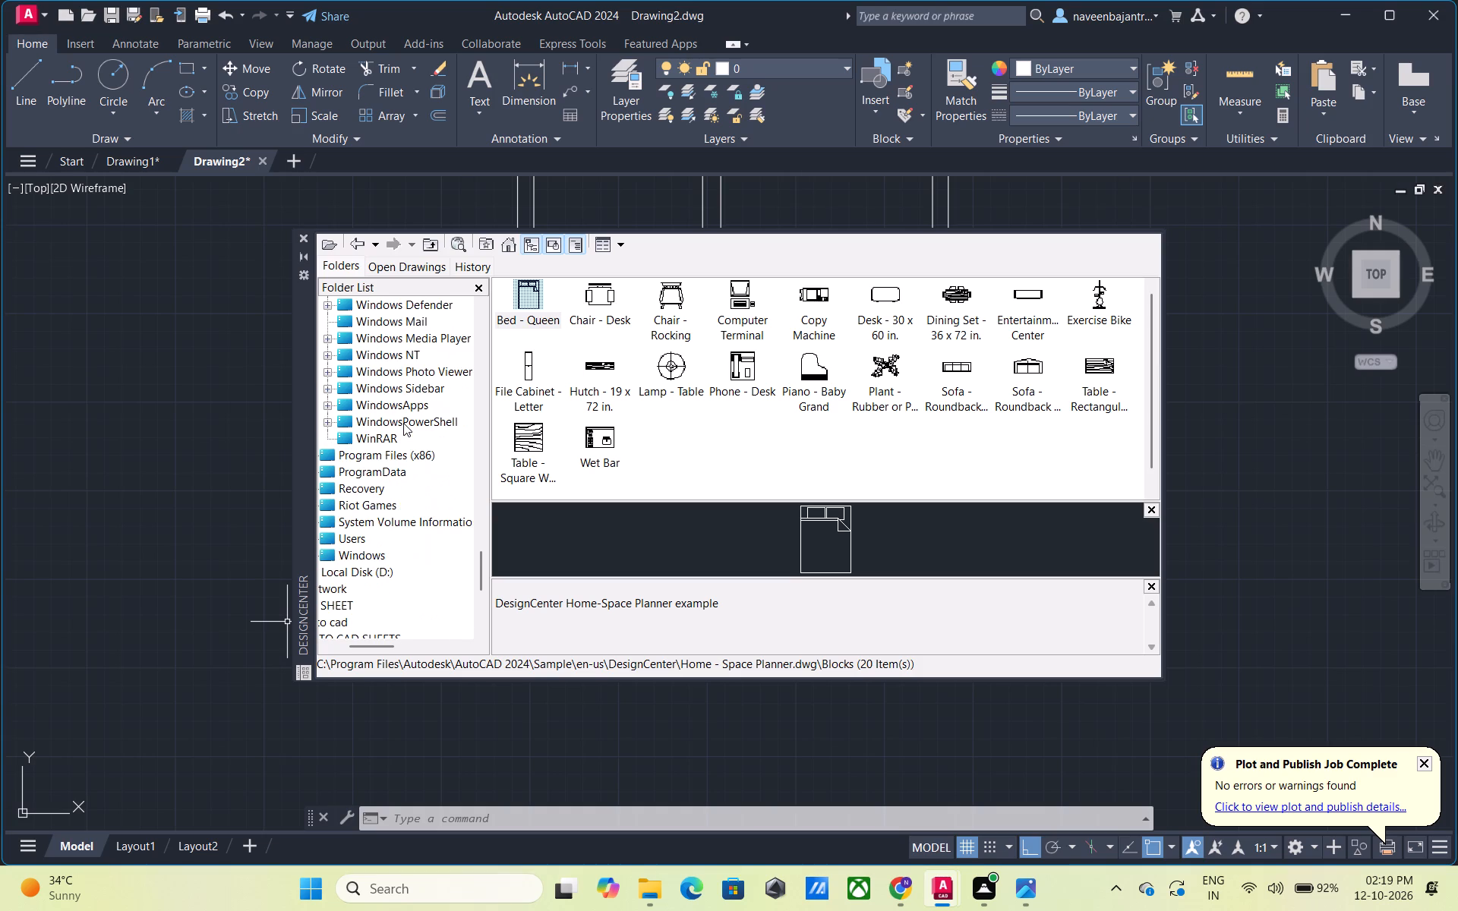
{"action": "scroll", "coordinate": [403, 423], "scroll_direction": "down", "scroll_amount": 1}
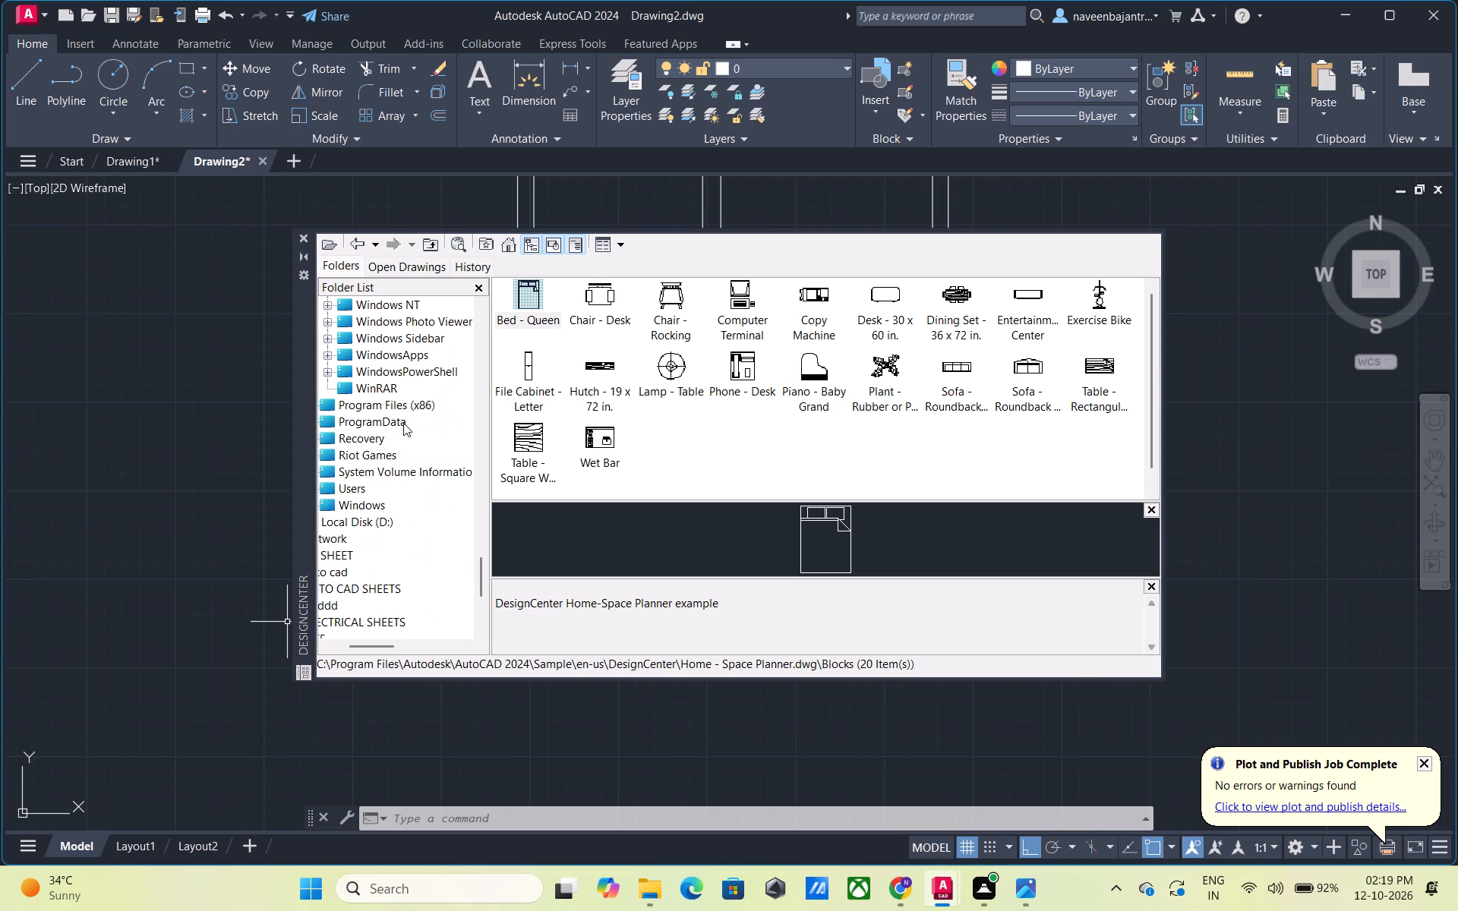
{"action": "scroll", "coordinate": [403, 423], "scroll_direction": "down", "scroll_amount": 1}
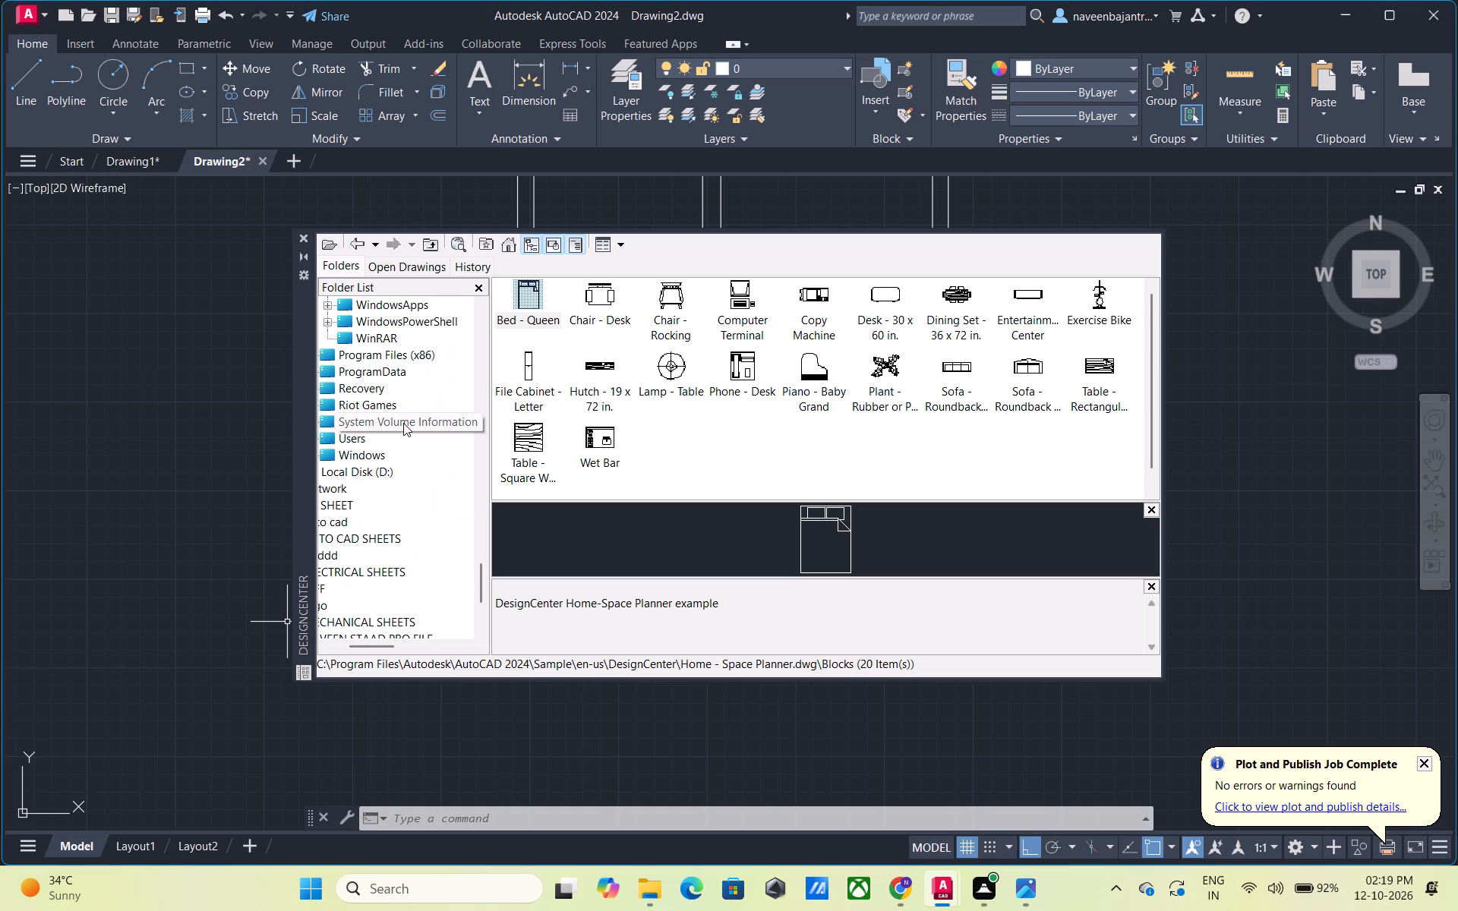
{"action": "scroll", "coordinate": [403, 423], "scroll_direction": "down", "scroll_amount": 1}
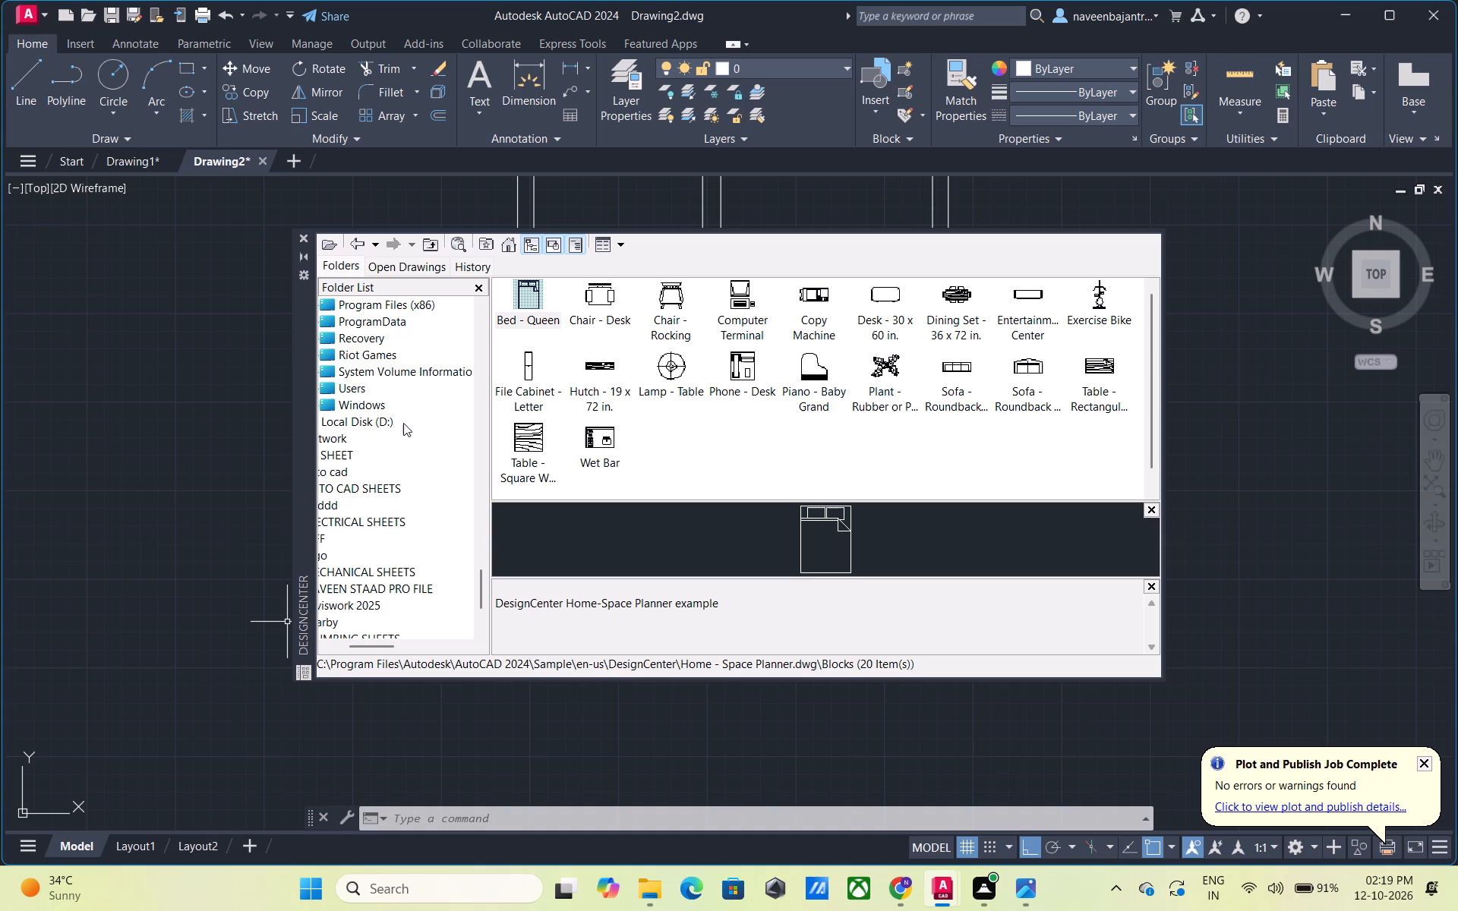
{"action": "scroll", "coordinate": [403, 423], "scroll_direction": "down", "scroll_amount": 1}
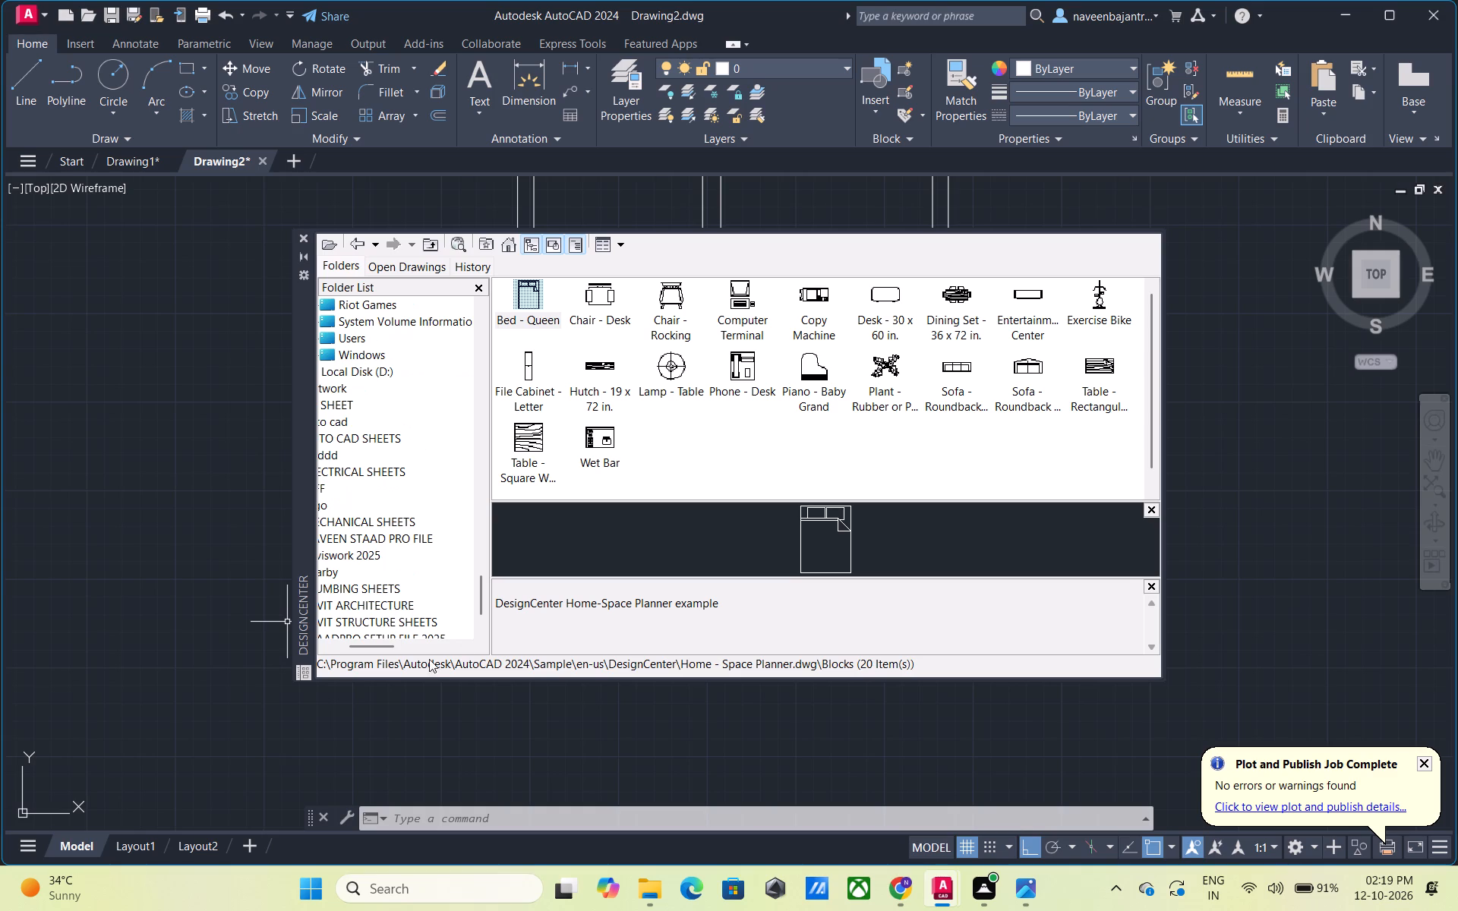
{"action": "left_click_drag", "start_coordinate": [387, 645], "coordinate": [374, 643]}
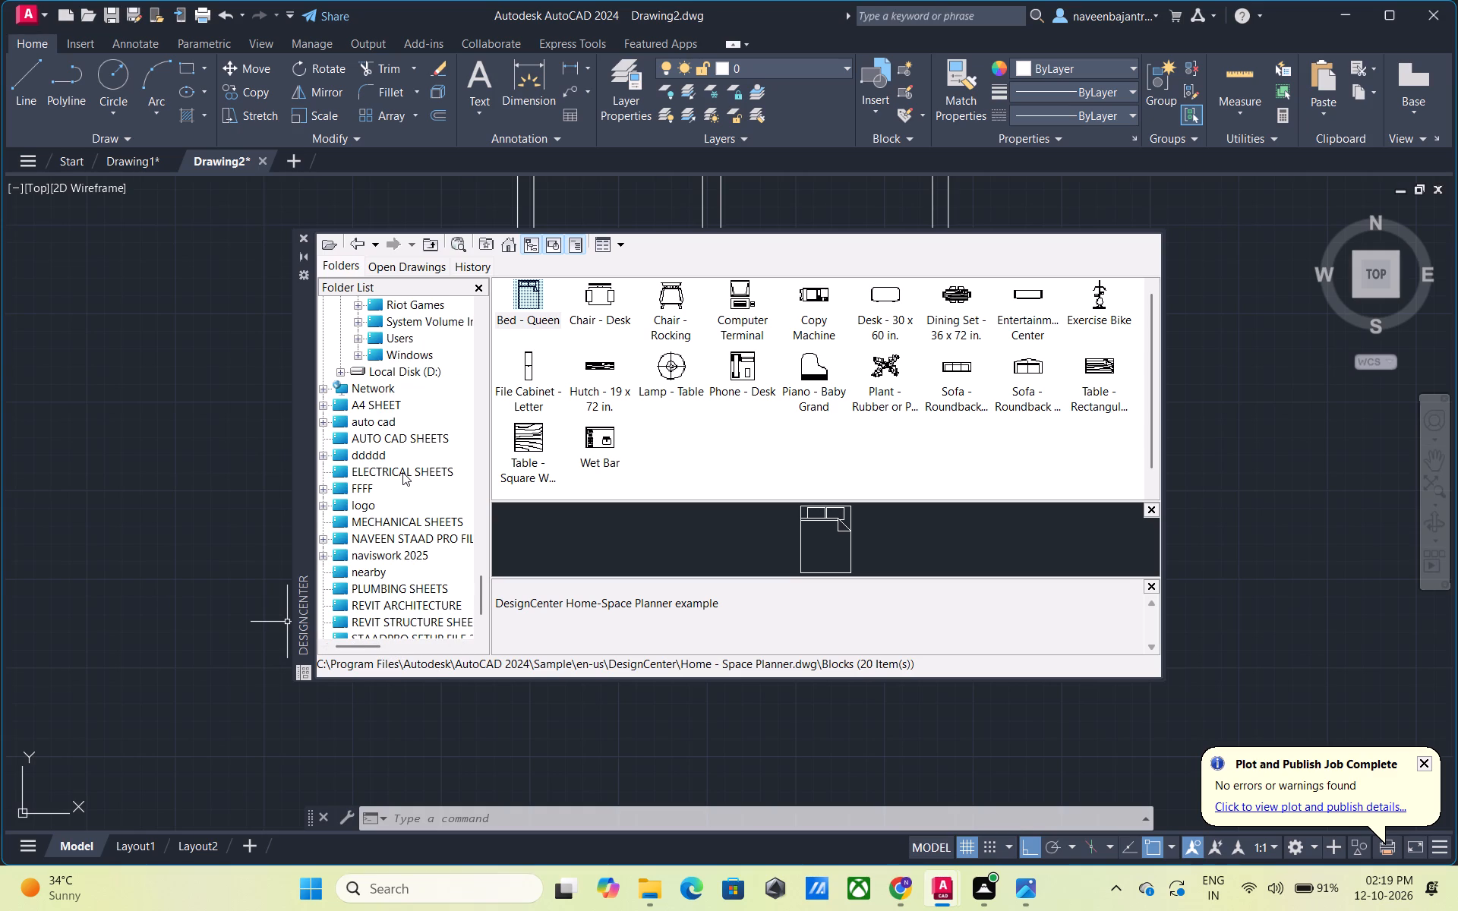
{"action": "scroll", "coordinate": [402, 472], "scroll_direction": "down", "scroll_amount": 1}
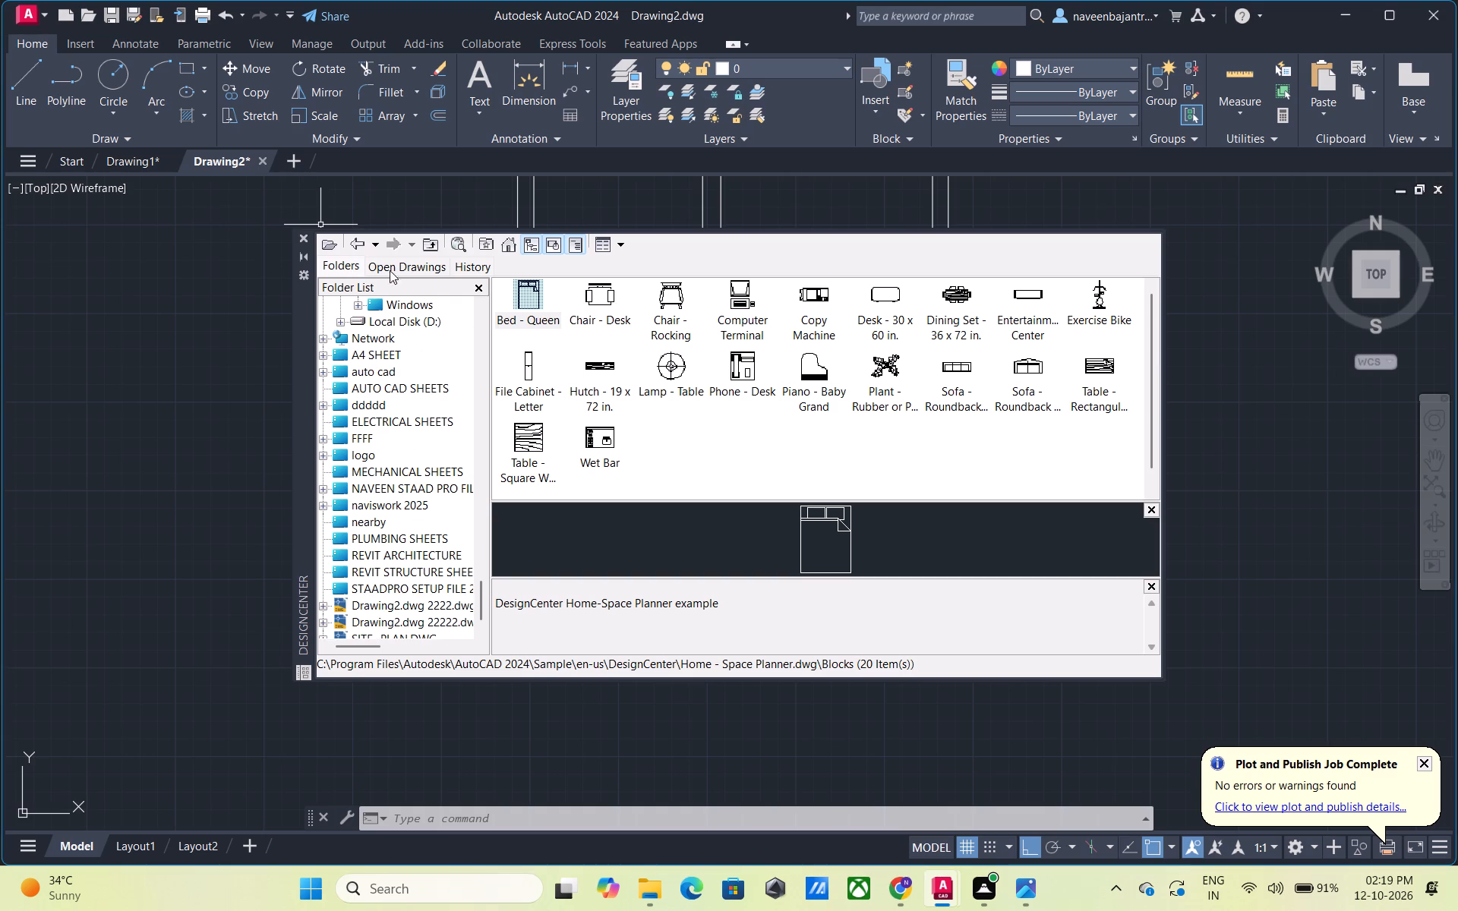
Close DesignCenter.
{"action": "left_click", "coordinate": [308, 236]}
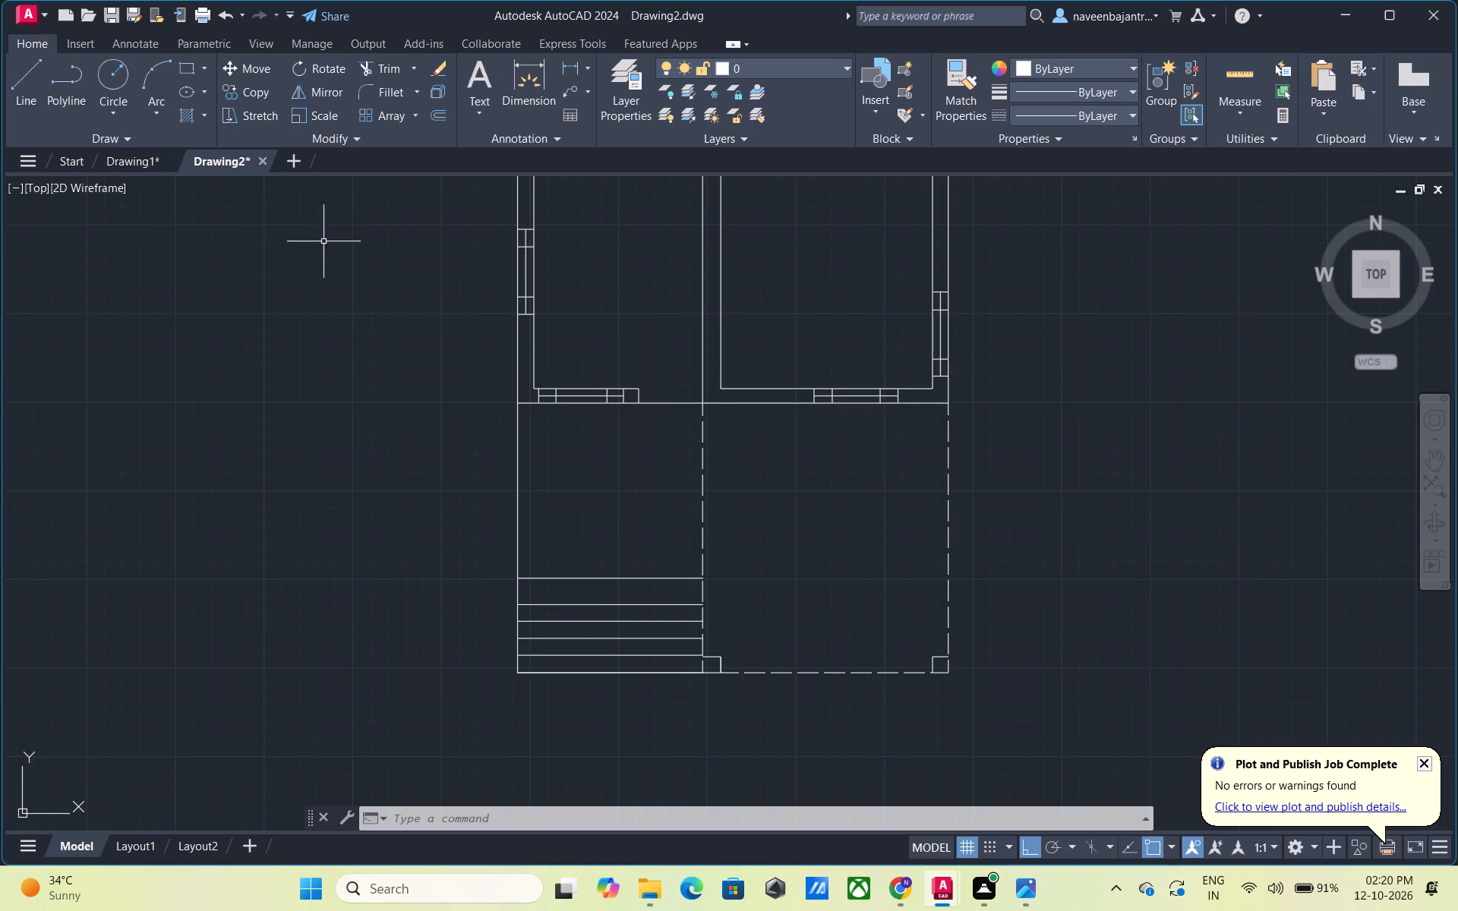
Copy the entire floor plan horizontally into the empty space east of the original, using its lower-right corner as base point.
{"action": "scroll", "coordinate": [332, 249], "scroll_direction": "down", "scroll_amount": 2}
{"action": "middle_click_drag", "start_coordinate": [430, 252], "coordinate": [423, 478]}
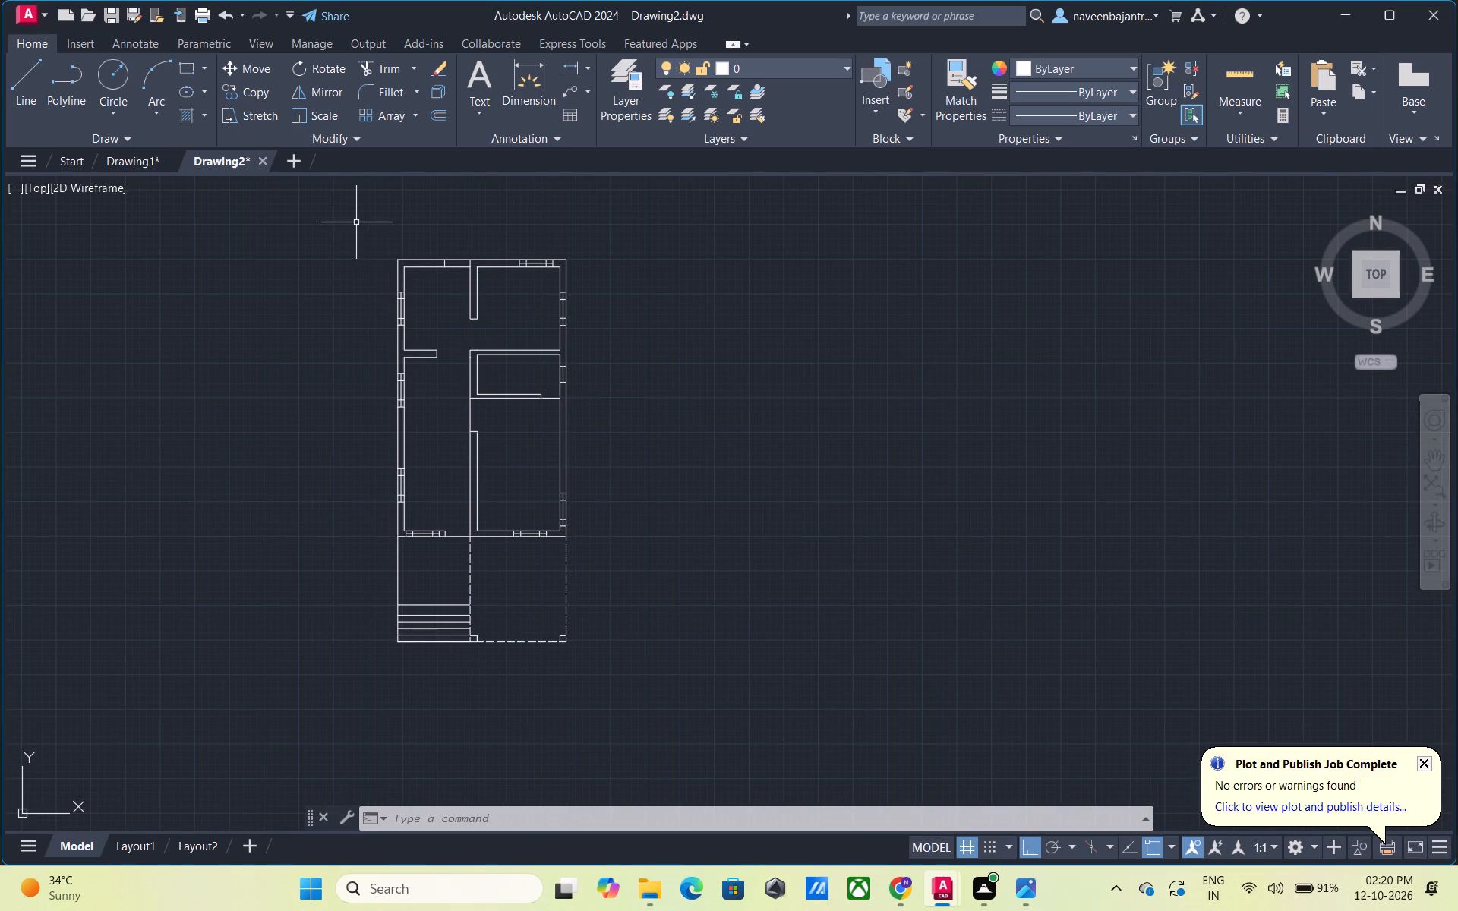
{"action": "left_click_drag", "start_coordinate": [356, 221], "coordinate": [364, 226]}
{"action": "left_click", "coordinate": [600, 673]}
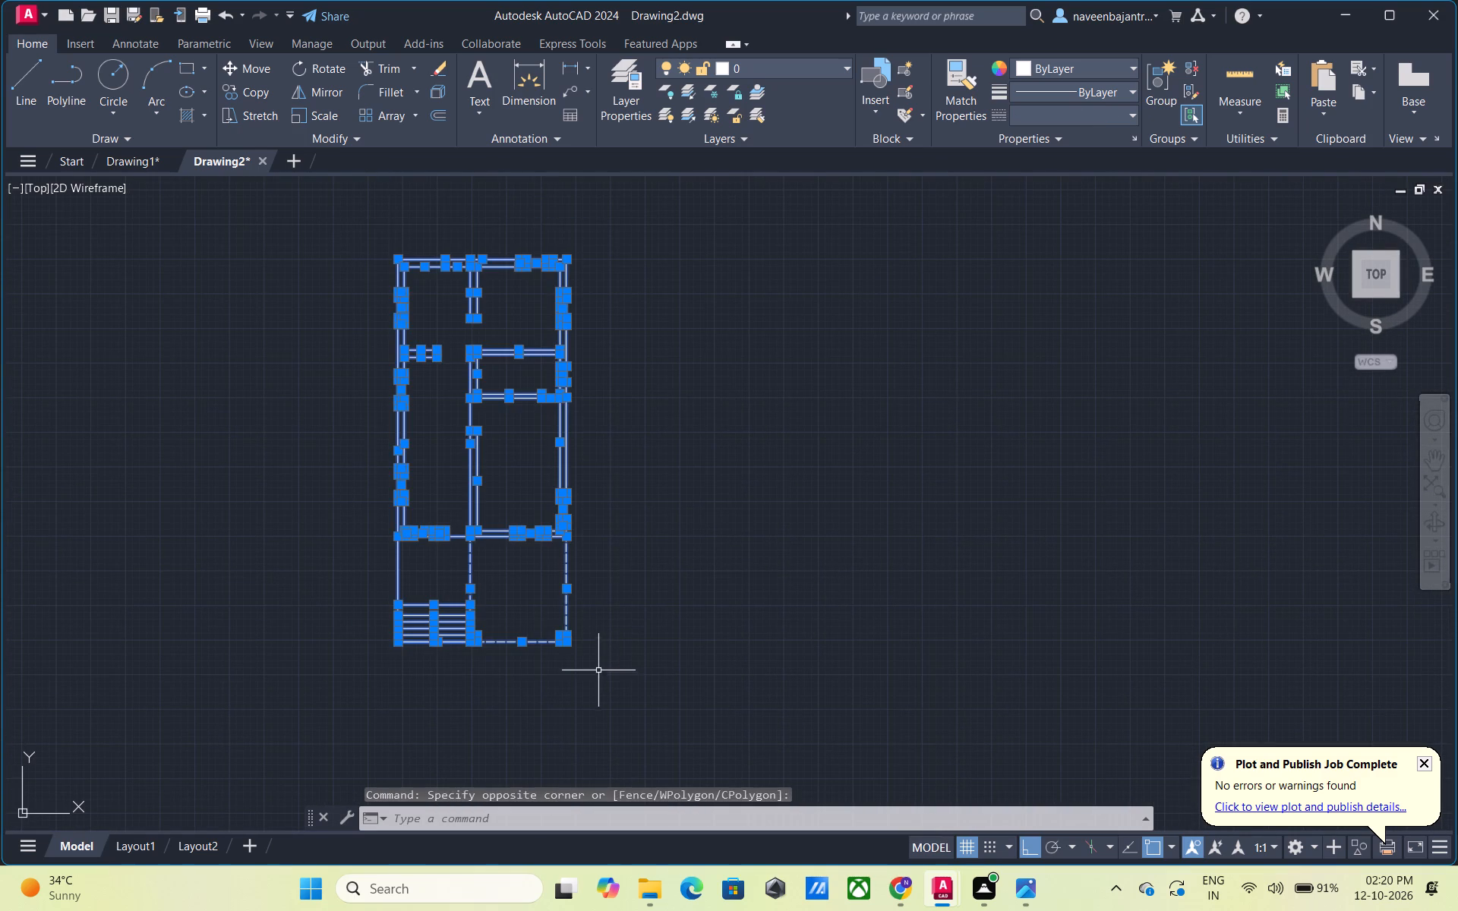
{"action": "type", "text": "CO"}
{"action": "key", "text": "space"}
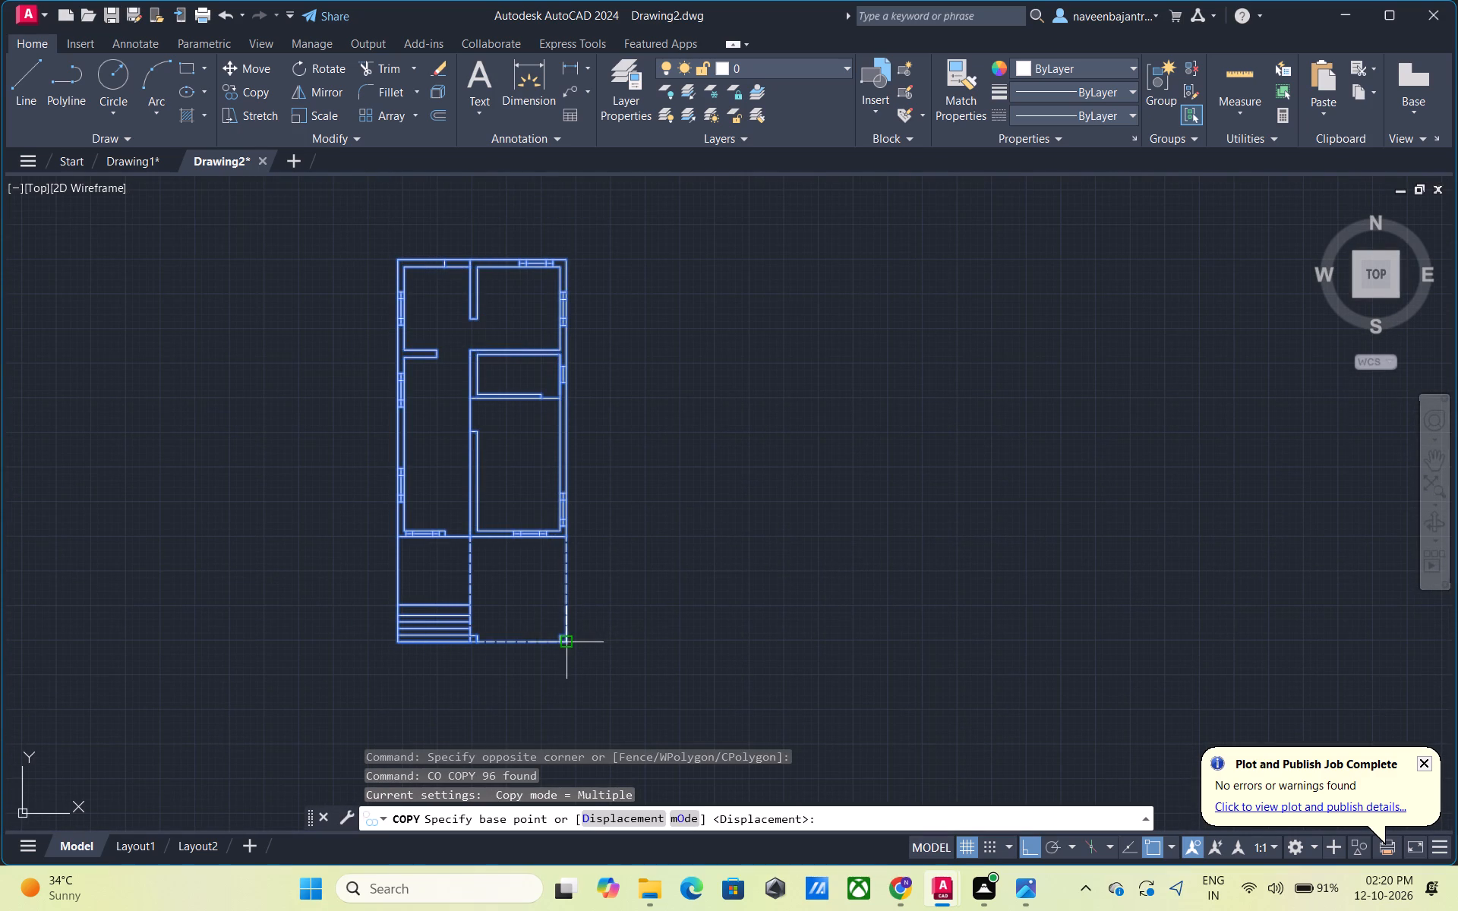
{"action": "left_click_drag", "start_coordinate": [570, 640], "coordinate": [591, 637]}
{"action": "left_click", "coordinate": [1179, 639]}
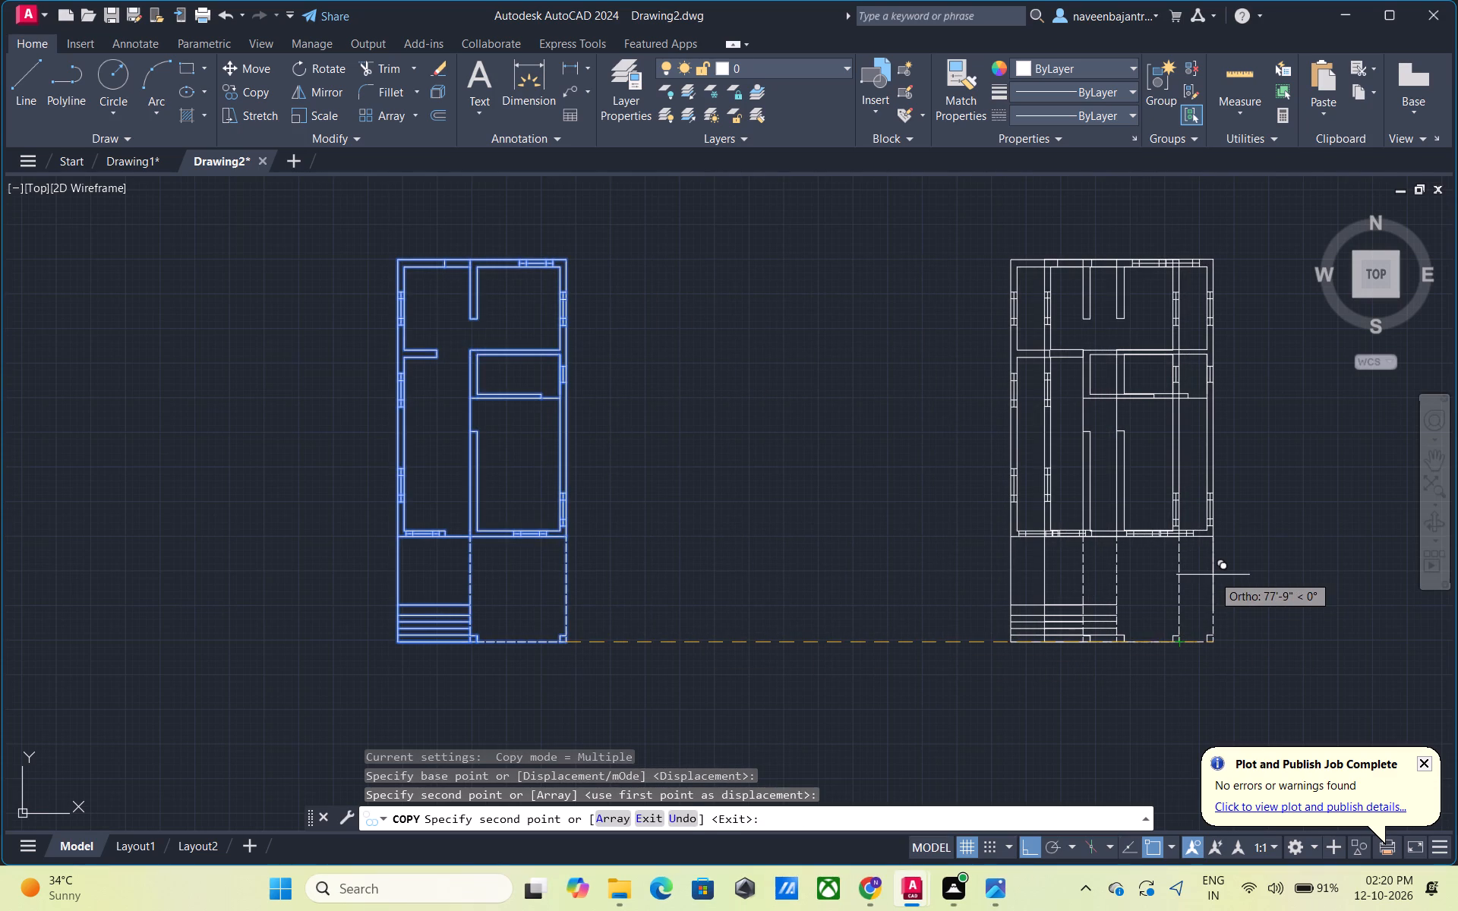
{"action": "key", "text": "Escape"}
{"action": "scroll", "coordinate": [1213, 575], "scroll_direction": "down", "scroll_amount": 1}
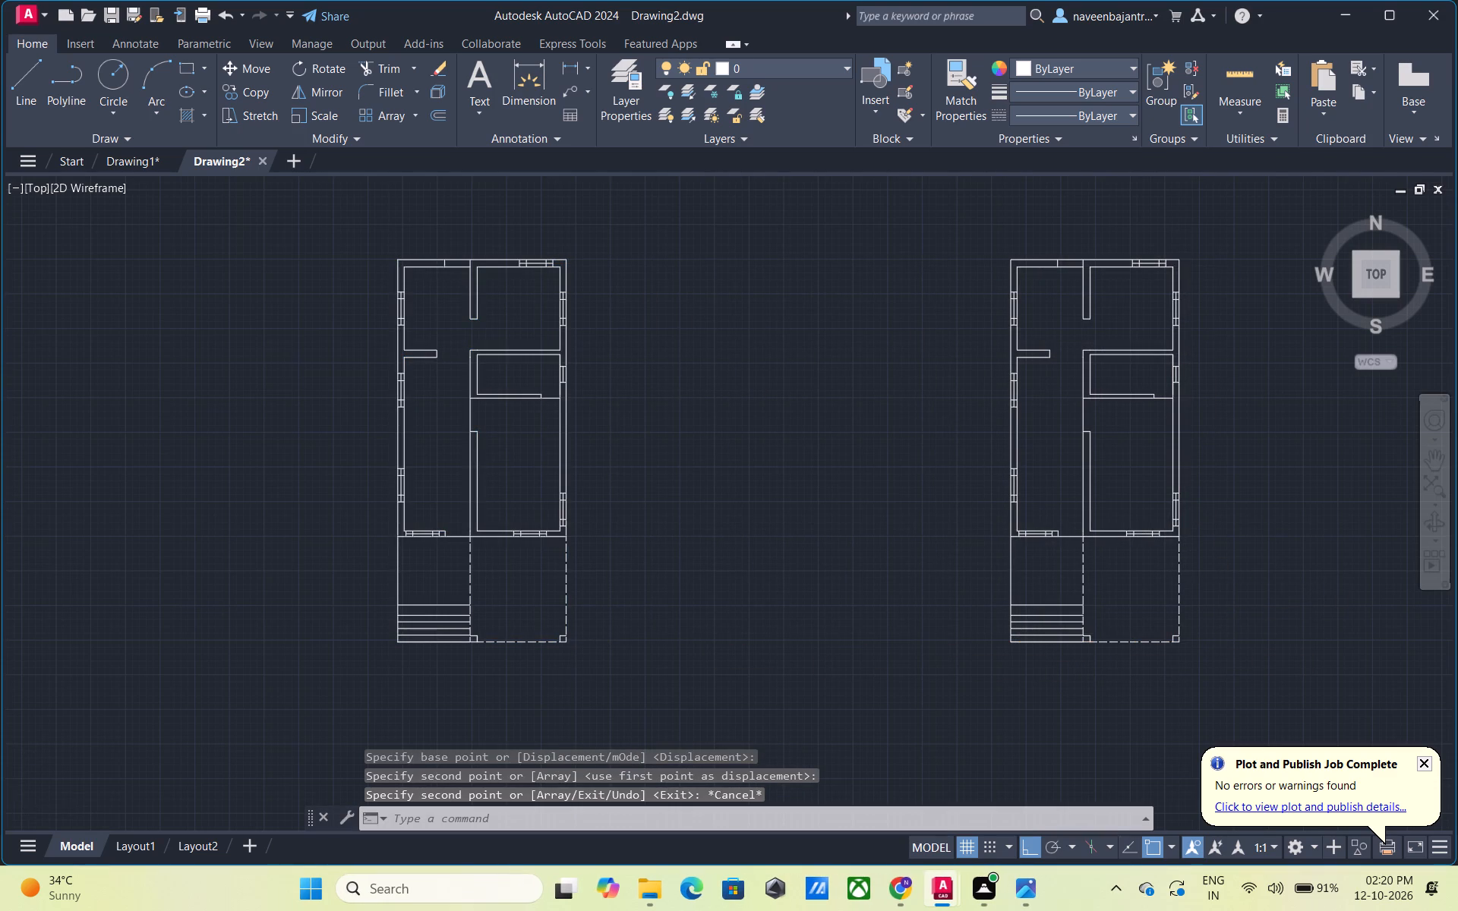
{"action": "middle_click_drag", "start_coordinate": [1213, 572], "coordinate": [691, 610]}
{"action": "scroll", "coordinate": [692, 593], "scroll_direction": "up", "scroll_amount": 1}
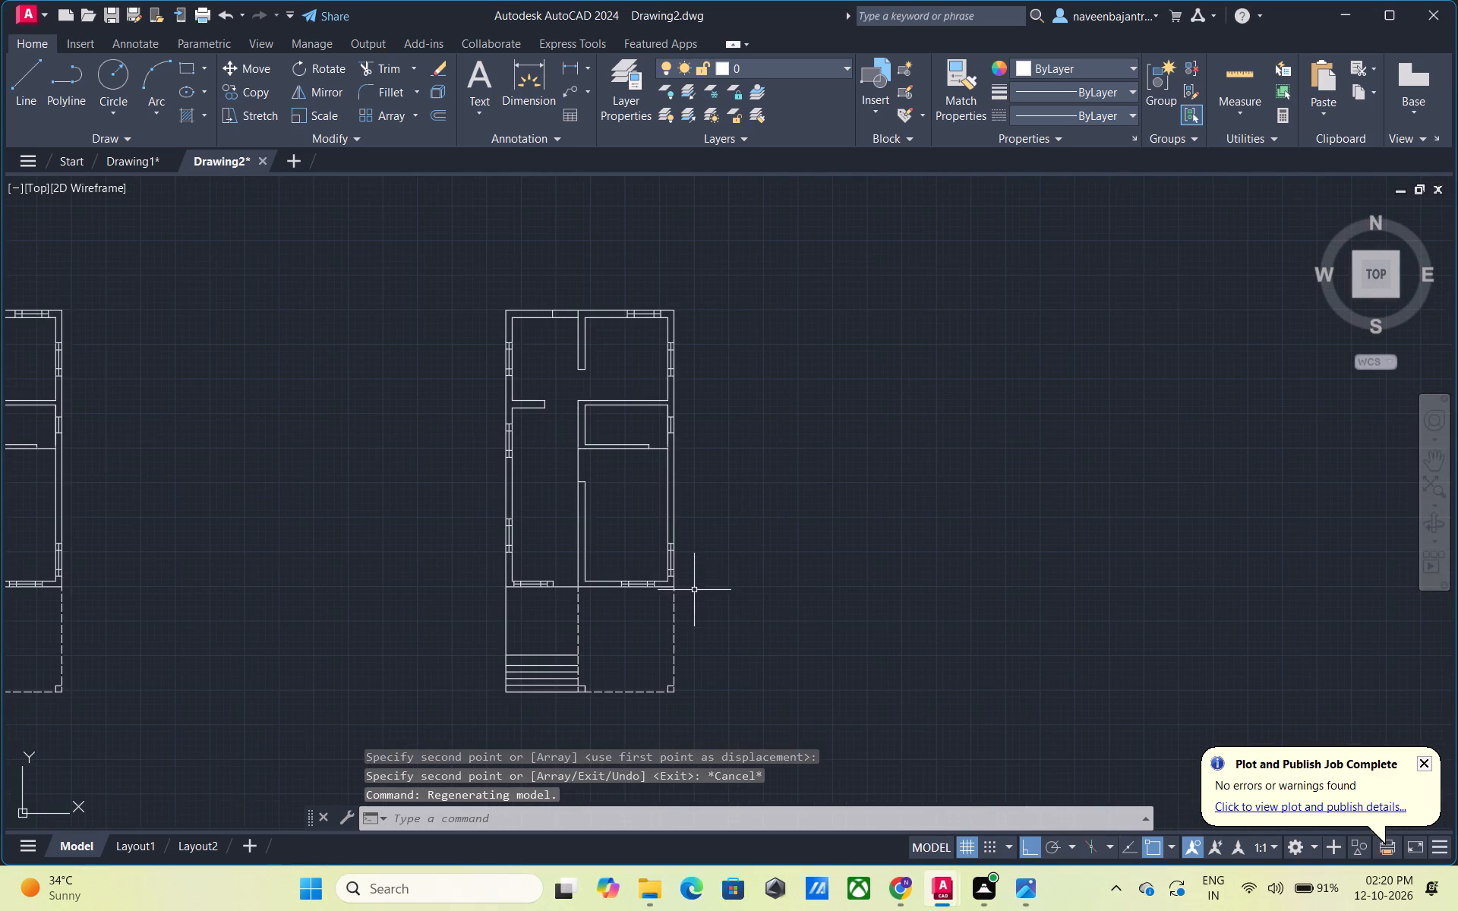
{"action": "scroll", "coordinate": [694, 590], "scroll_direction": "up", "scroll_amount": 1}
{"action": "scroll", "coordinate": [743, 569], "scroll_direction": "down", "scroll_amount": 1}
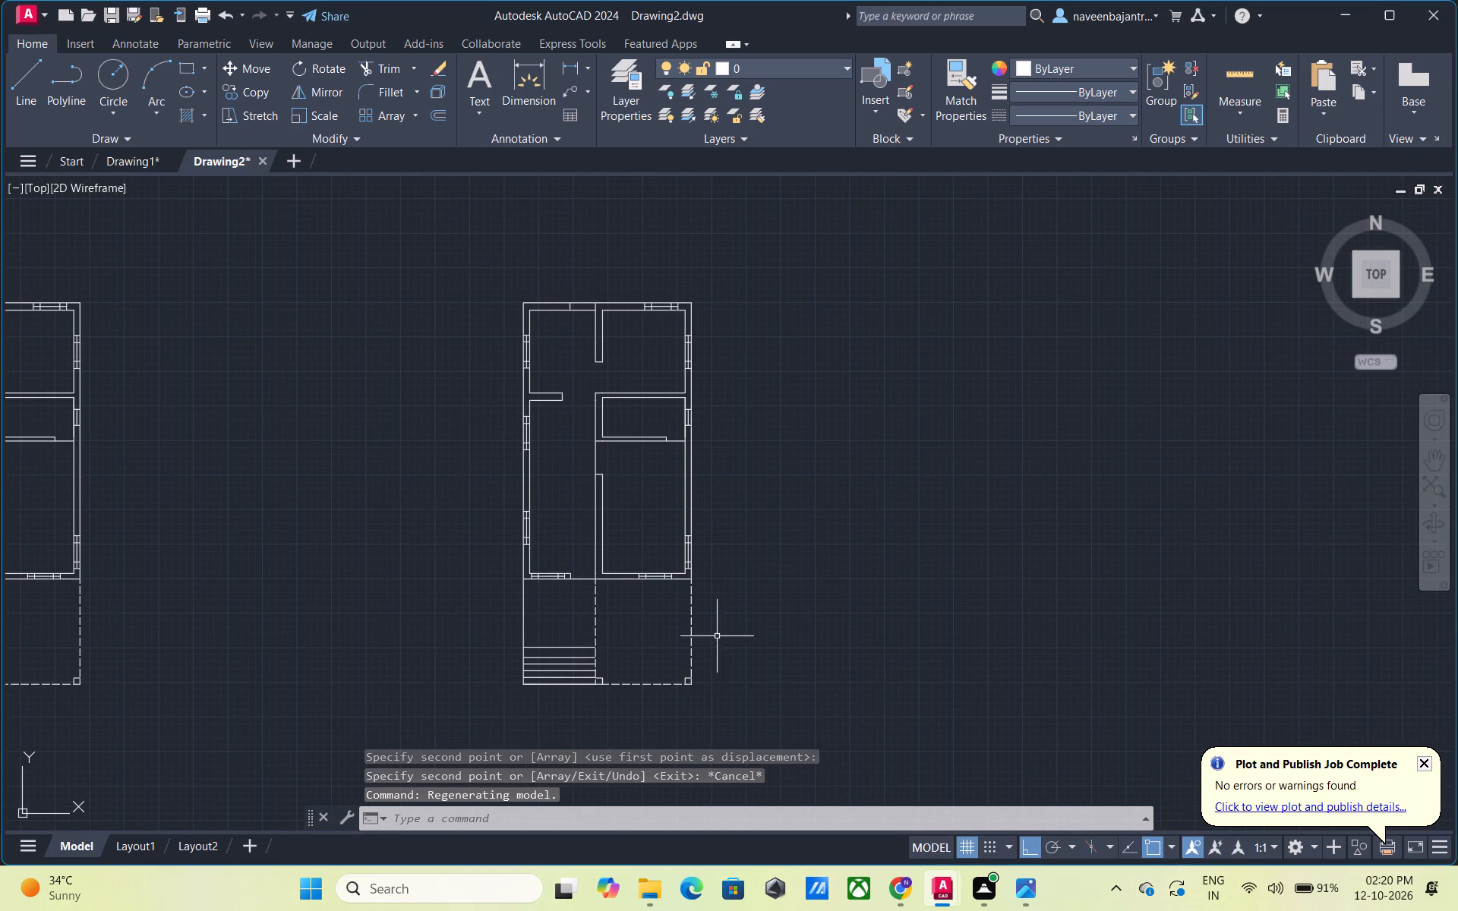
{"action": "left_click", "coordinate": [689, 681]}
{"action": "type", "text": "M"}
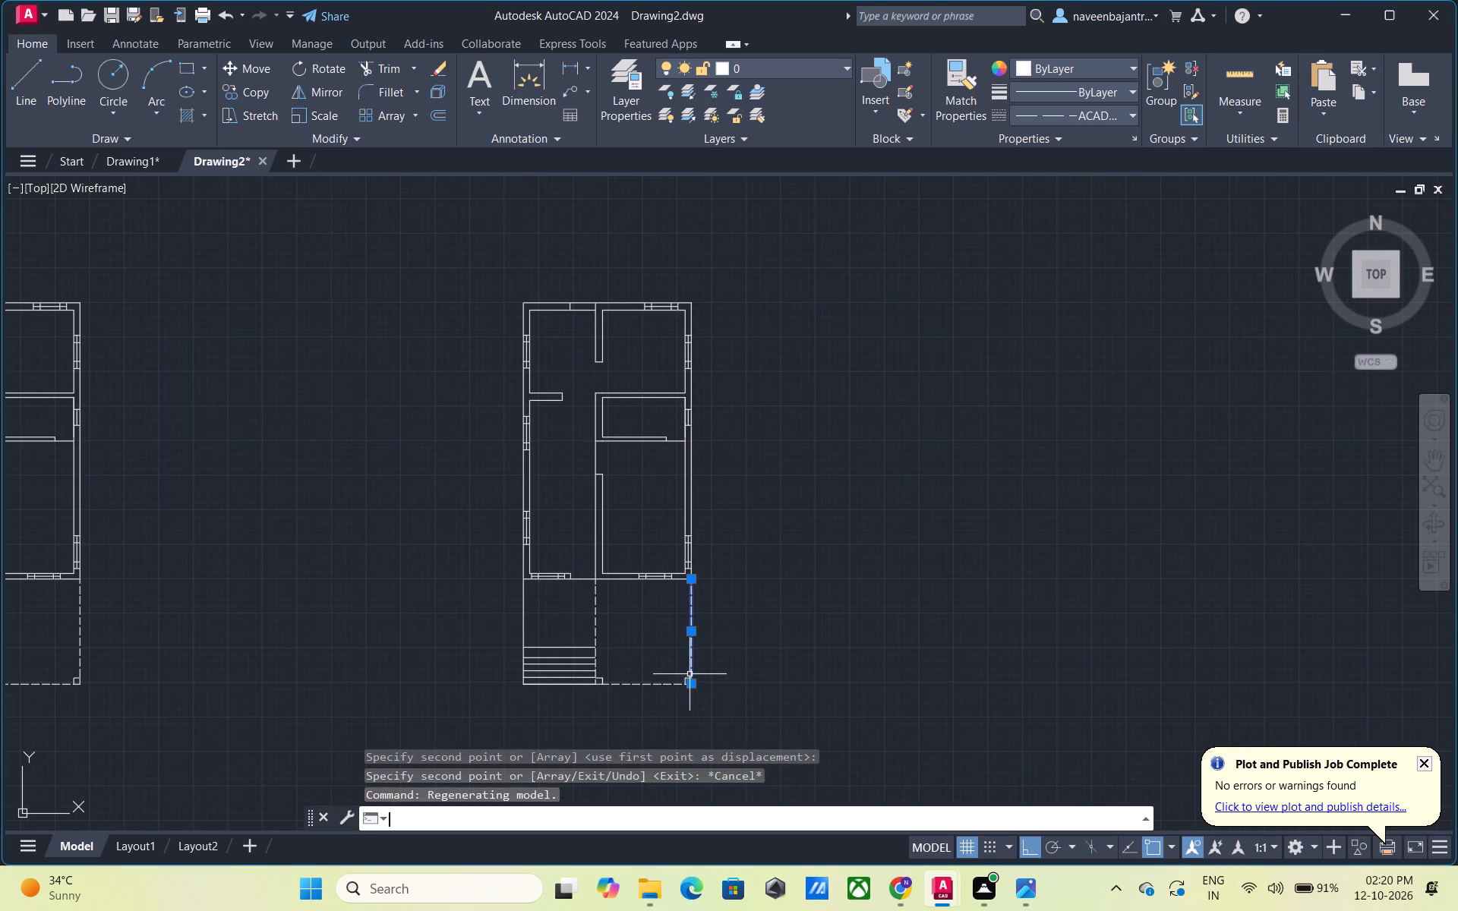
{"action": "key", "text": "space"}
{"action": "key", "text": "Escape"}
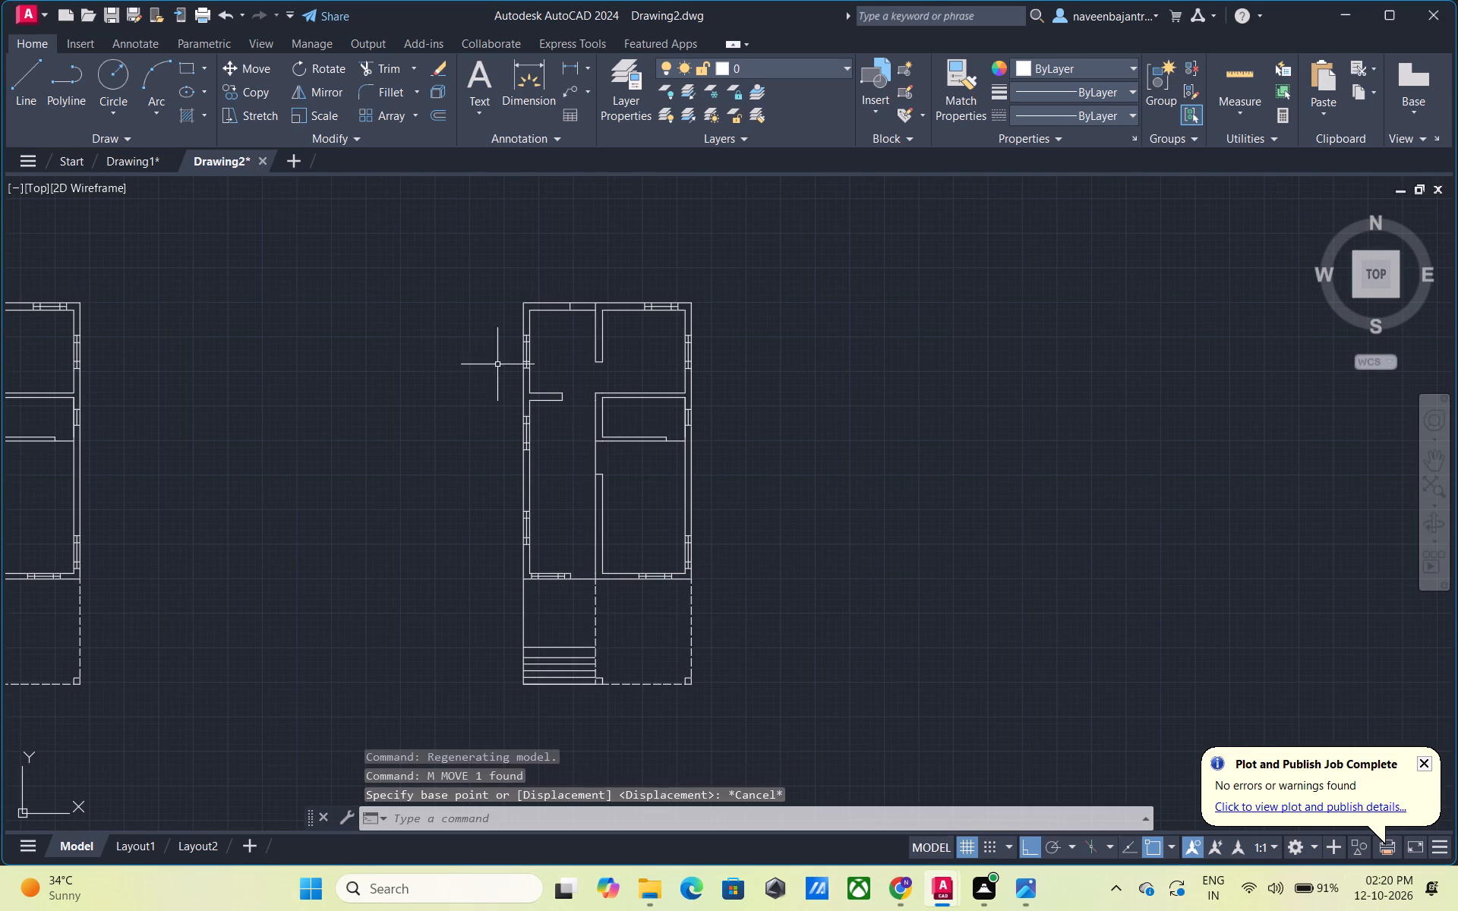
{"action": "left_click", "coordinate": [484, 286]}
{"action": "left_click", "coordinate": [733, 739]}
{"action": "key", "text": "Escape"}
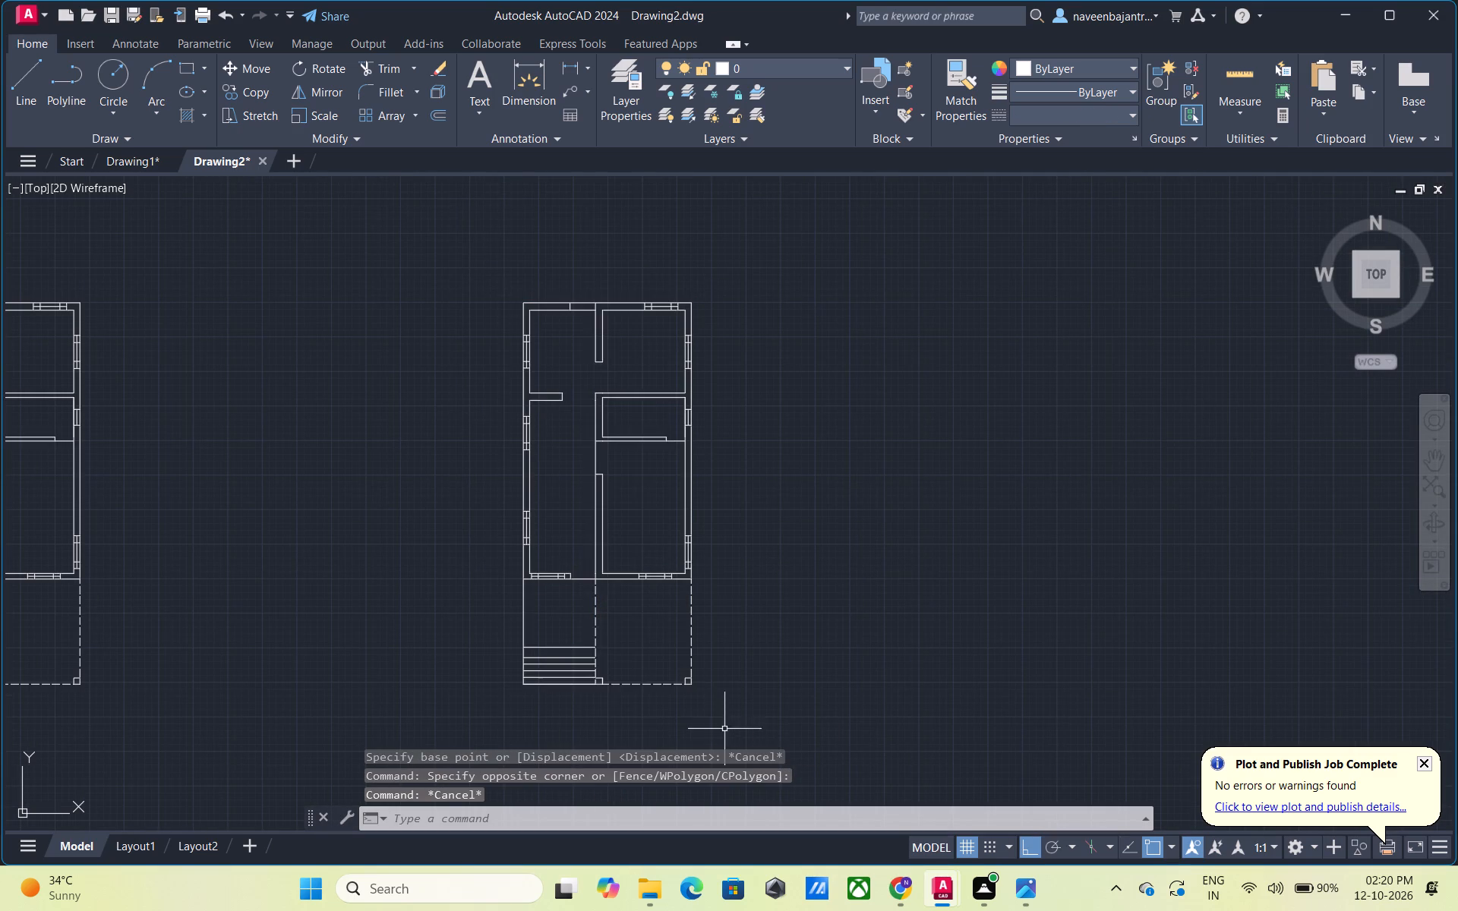
Move the entire copied floor plan horizontally farther east, using its lower-right corner as base point.
{"action": "left_click", "coordinate": [487, 267]}
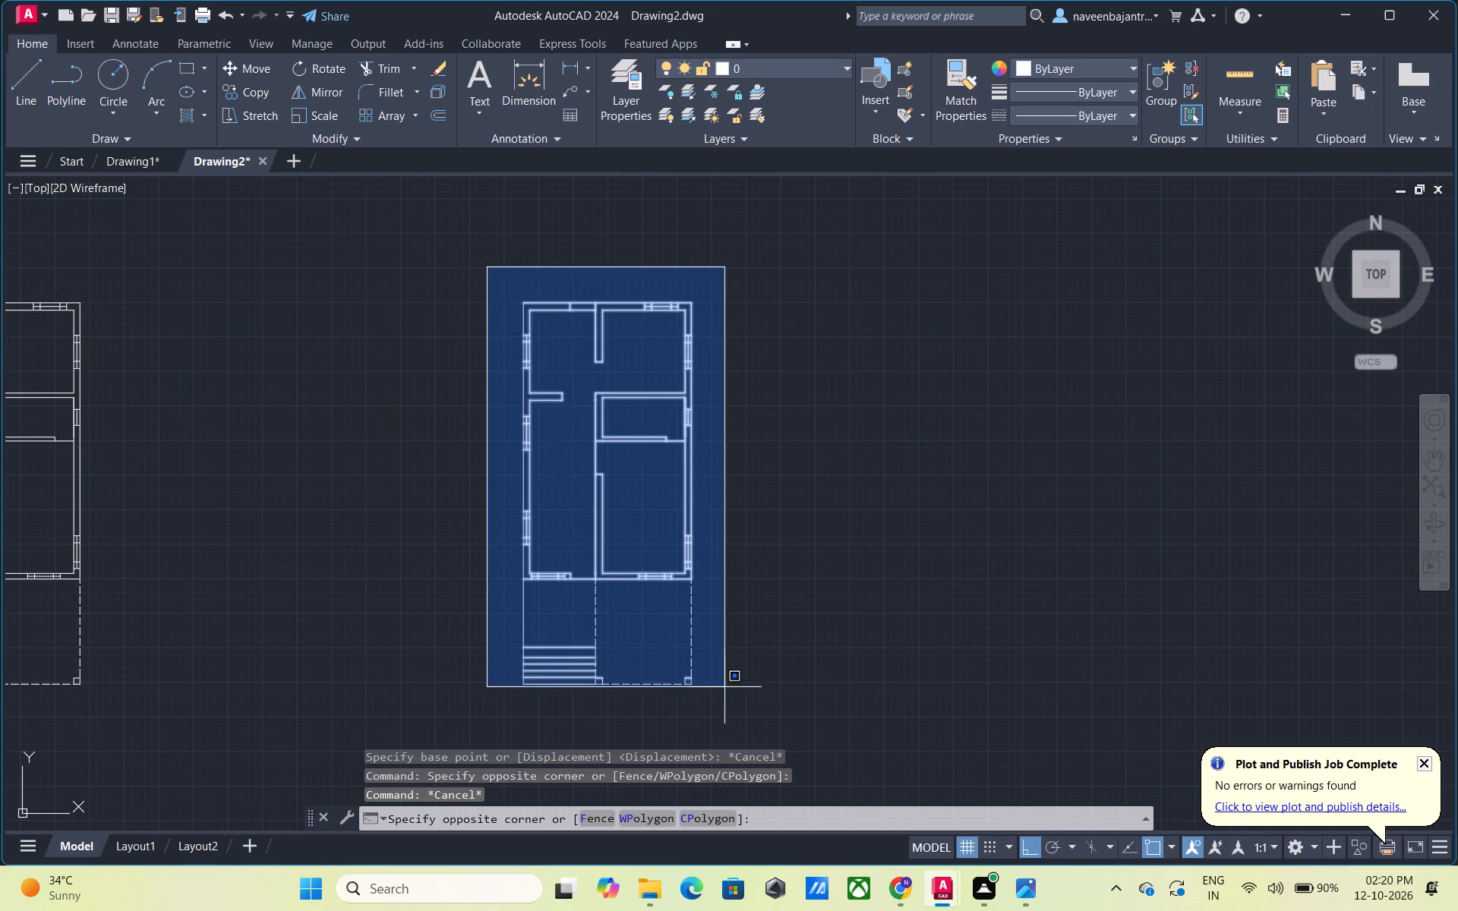
{"action": "left_click", "coordinate": [727, 697]}
{"action": "type", "text": "M"}
{"action": "key", "text": "space"}
{"action": "left_click", "coordinate": [699, 679]}
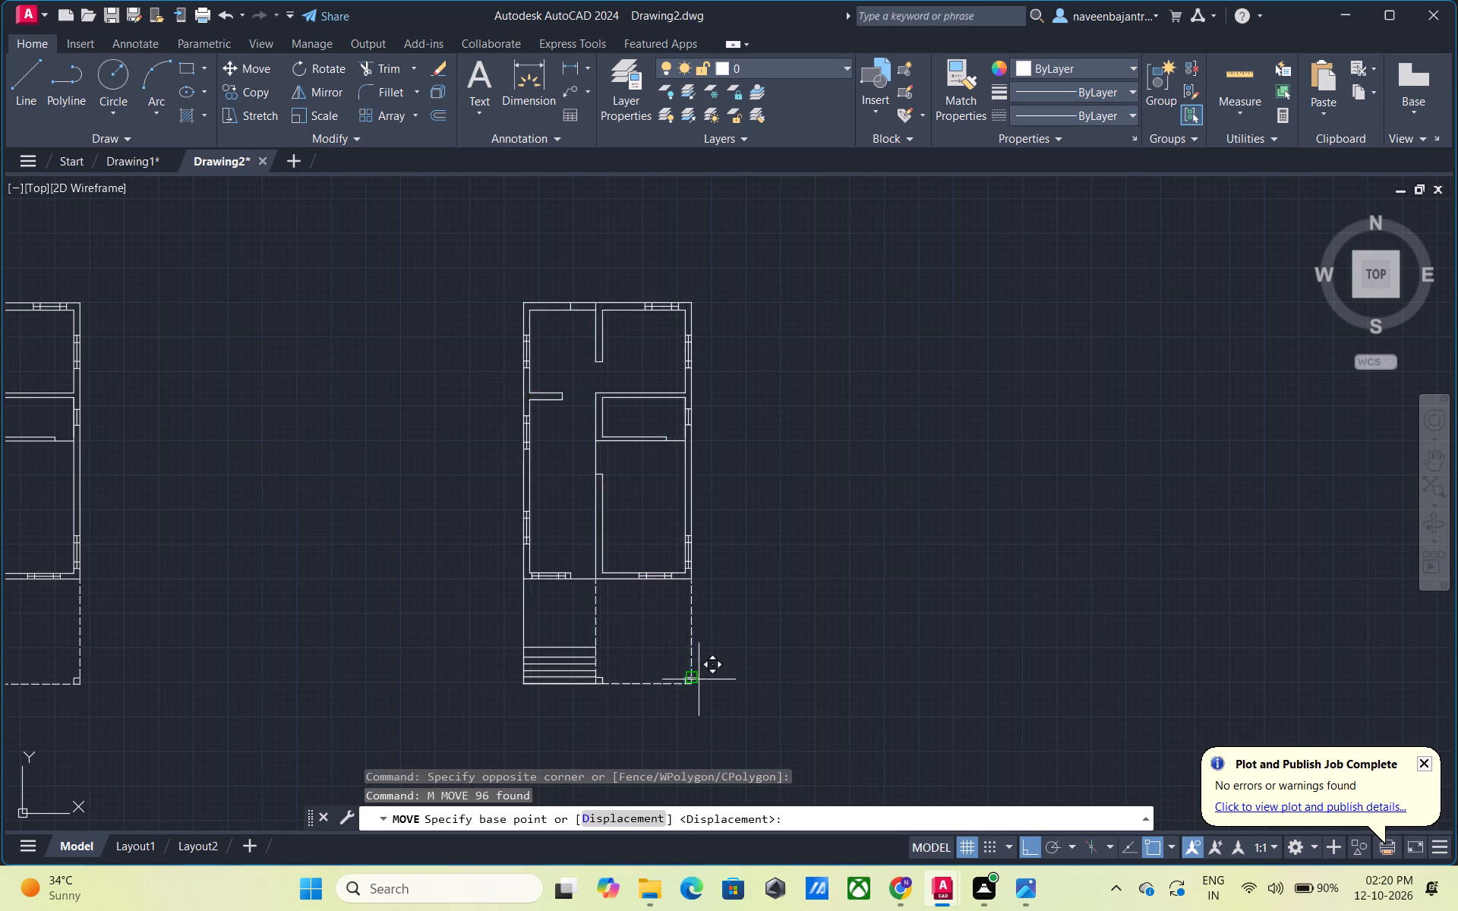
{"action": "left_click", "coordinate": [1127, 648]}
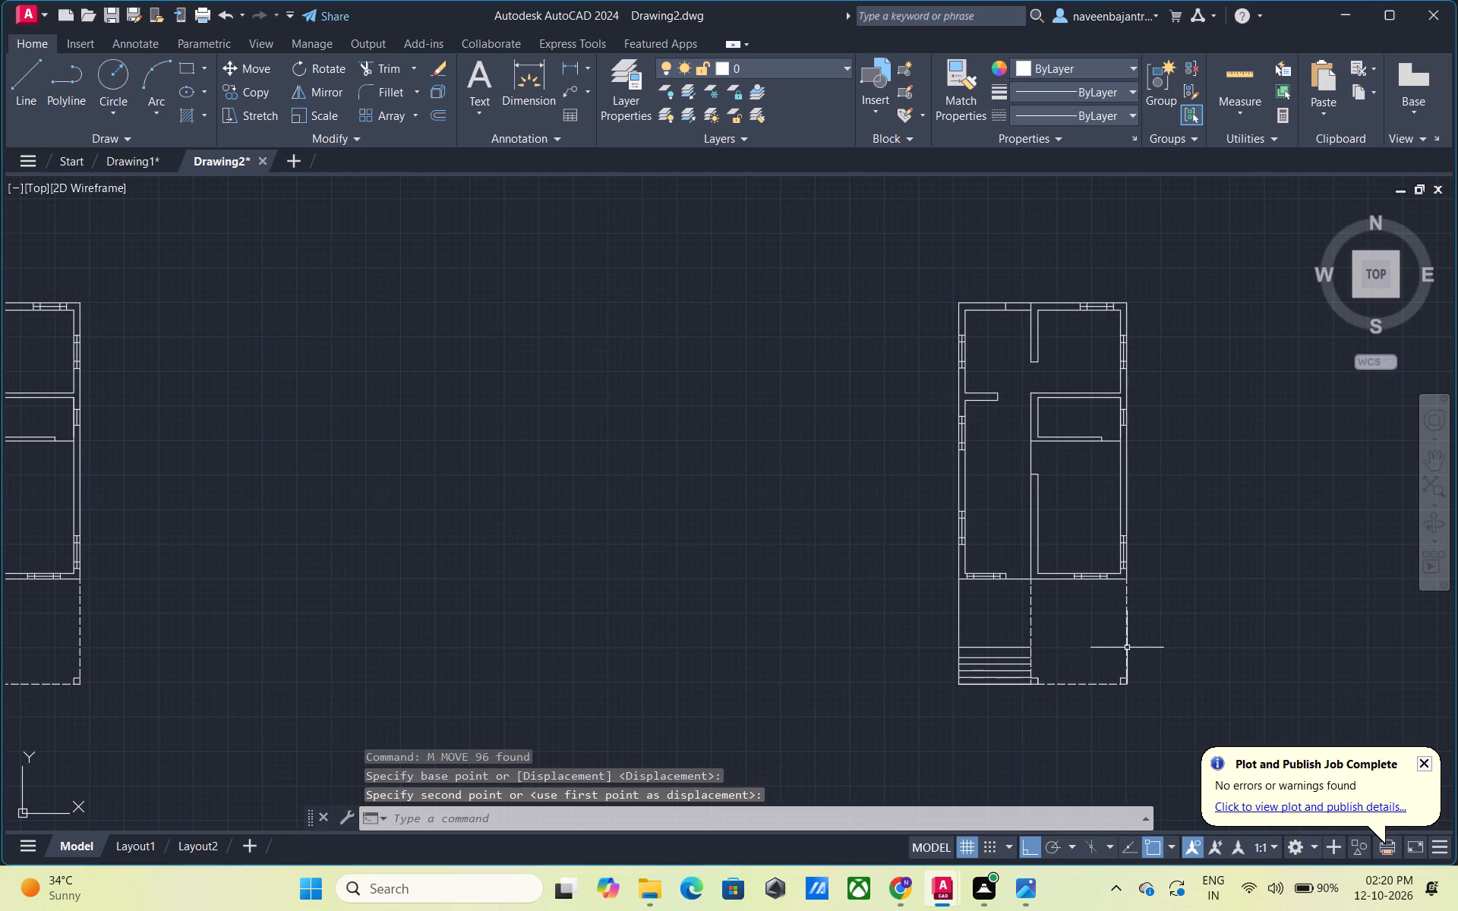
{"action": "key", "text": "Escape"}
In the copied plan, trim away the northwest room's north wall, the outer north line up to the window, and the west wall north of its window.
{"action": "scroll", "coordinate": [1127, 648], "scroll_direction": "down", "scroll_amount": 2}
{"action": "middle_click_drag", "start_coordinate": [1138, 641], "coordinate": [686, 682]}
{"action": "scroll", "coordinate": [678, 660], "scroll_direction": "up", "scroll_amount": 2}
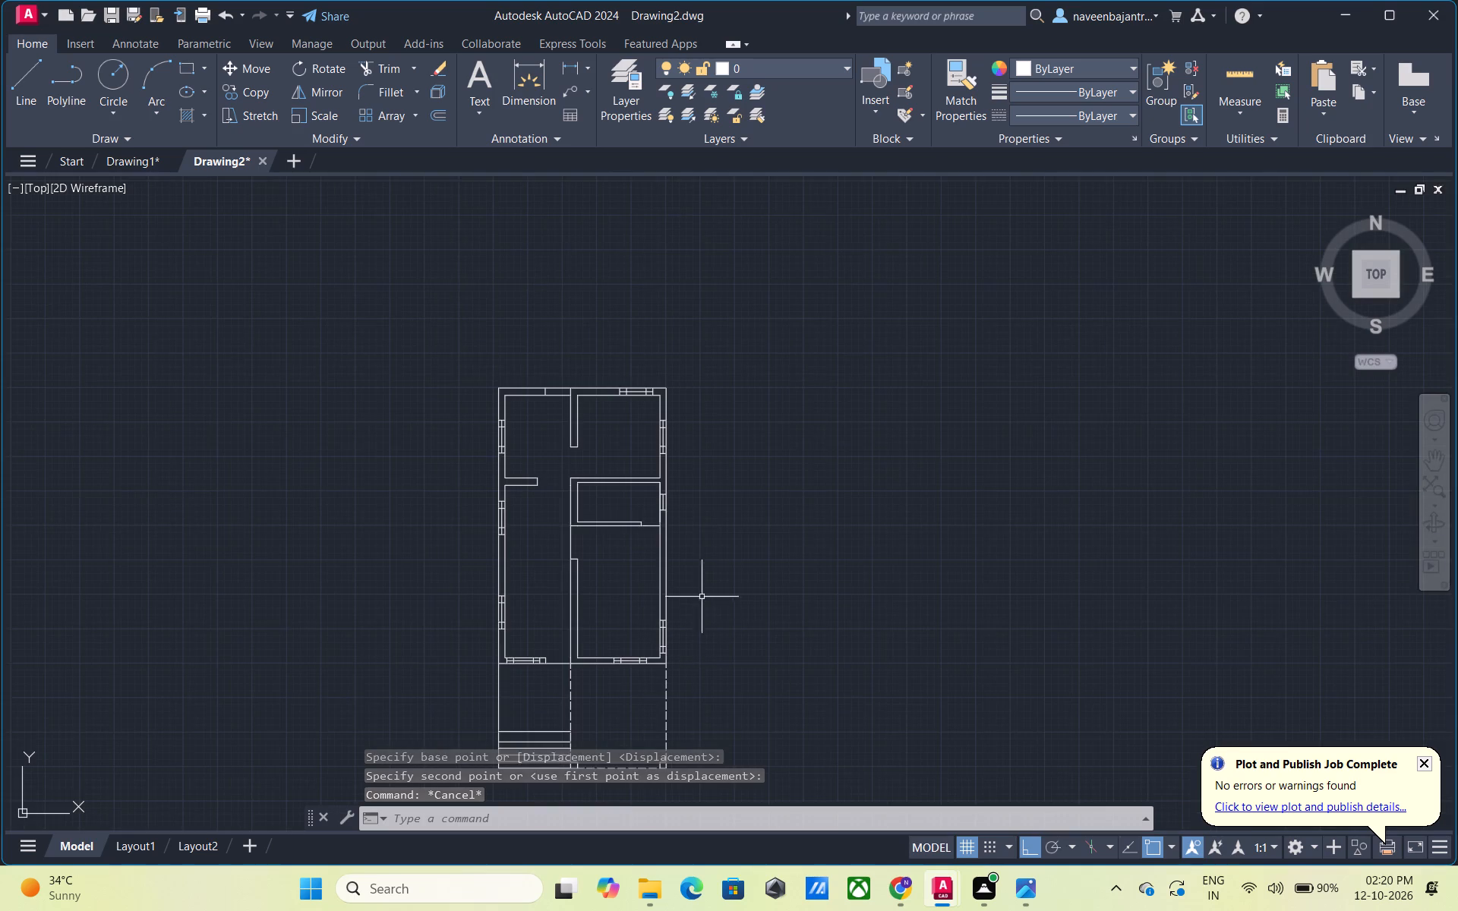
{"action": "middle_click_drag", "start_coordinate": [703, 594], "coordinate": [737, 471]}
{"action": "scroll", "coordinate": [737, 471], "scroll_direction": "up", "scroll_amount": 1}
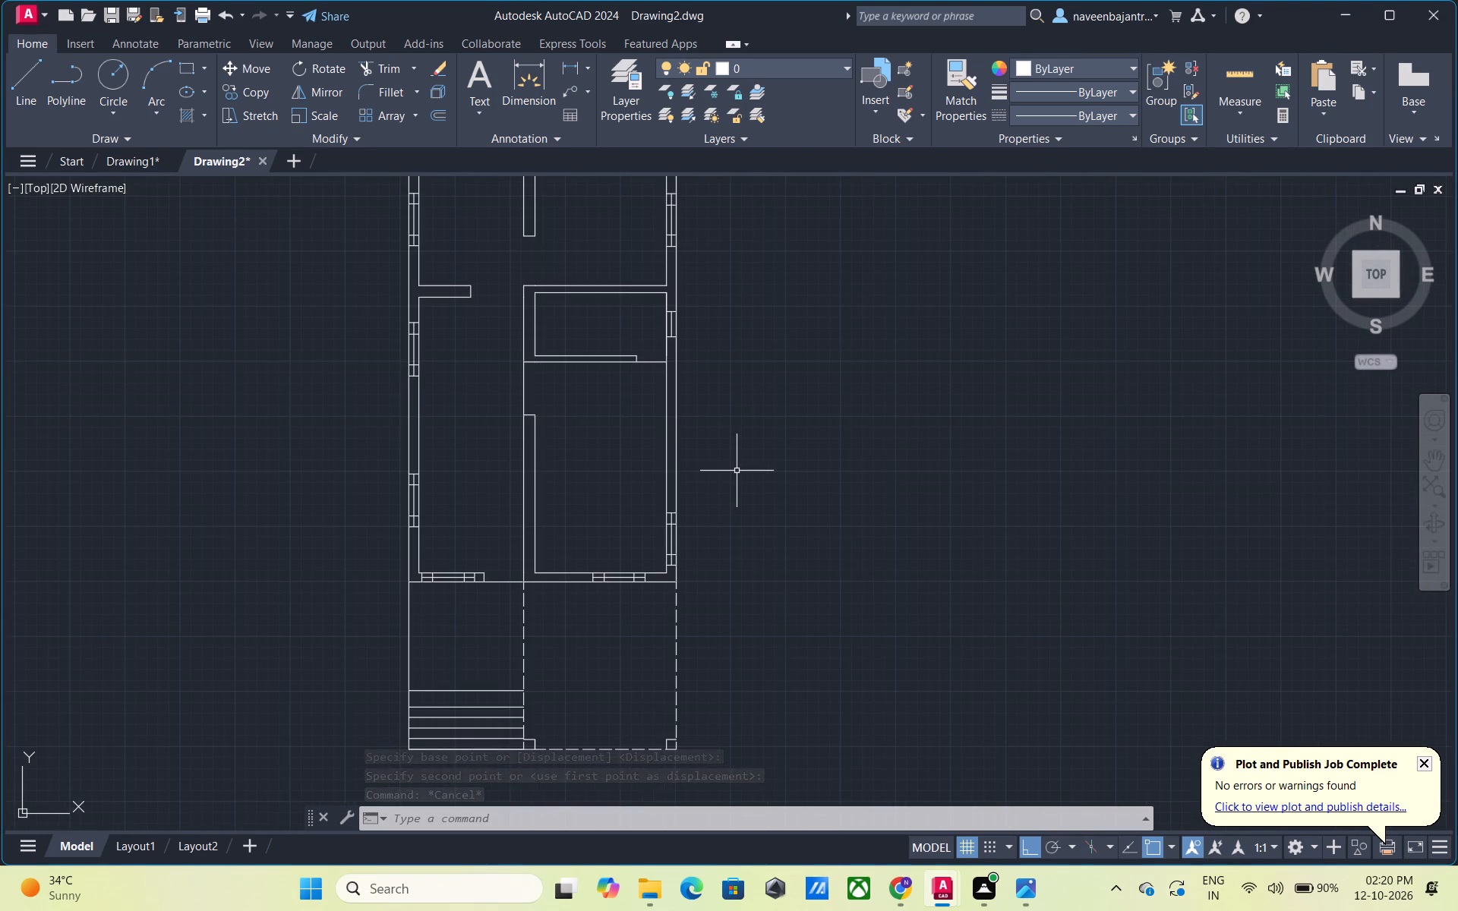
{"action": "key", "text": "Escape"}
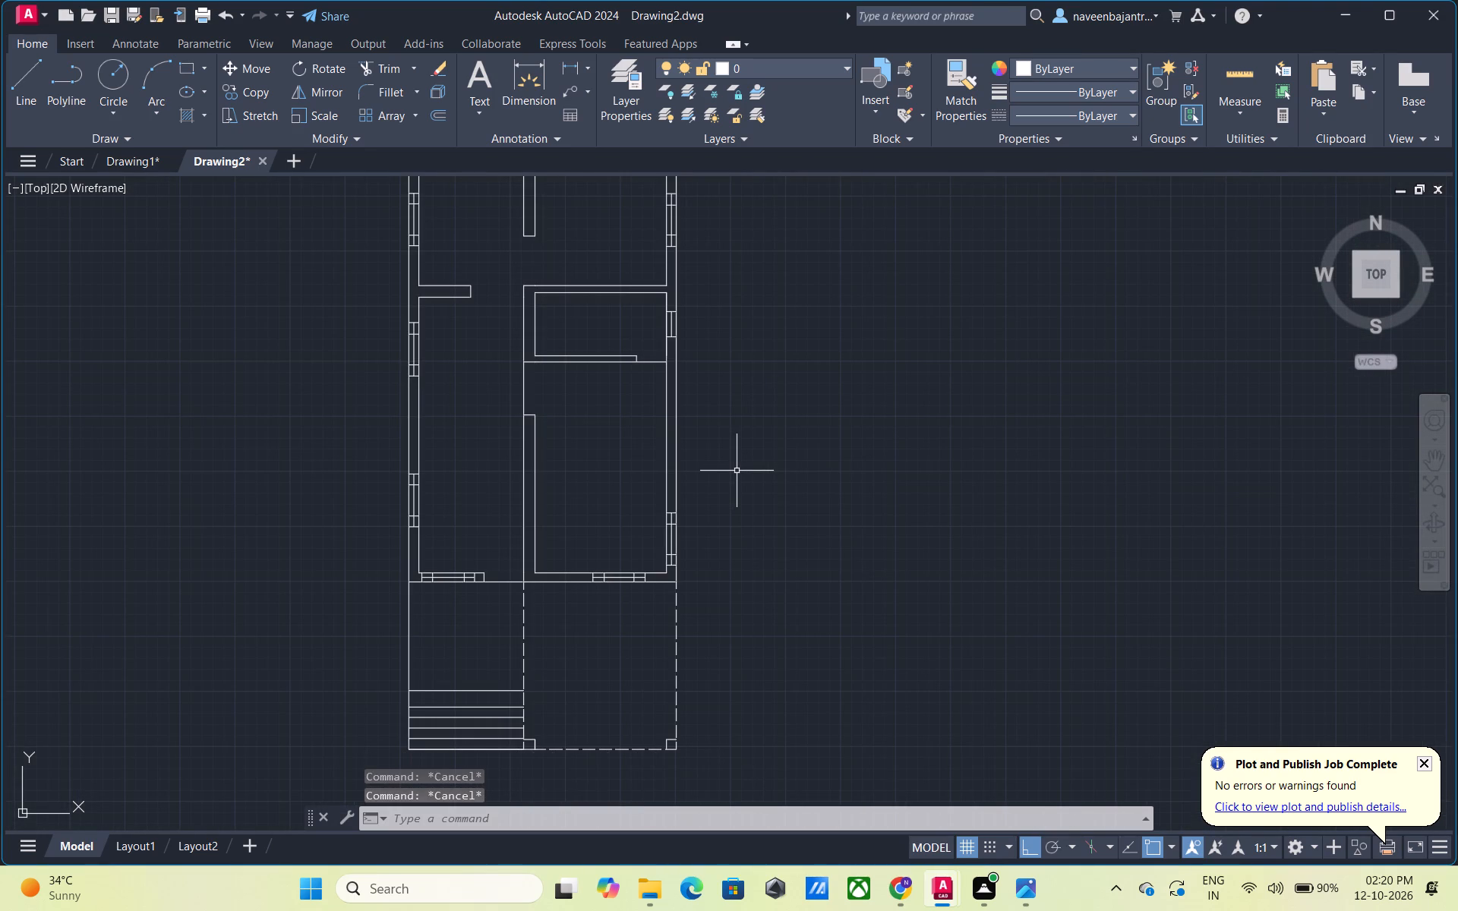
{"action": "type", "text": "TR"}
{"action": "key", "text": "space"}
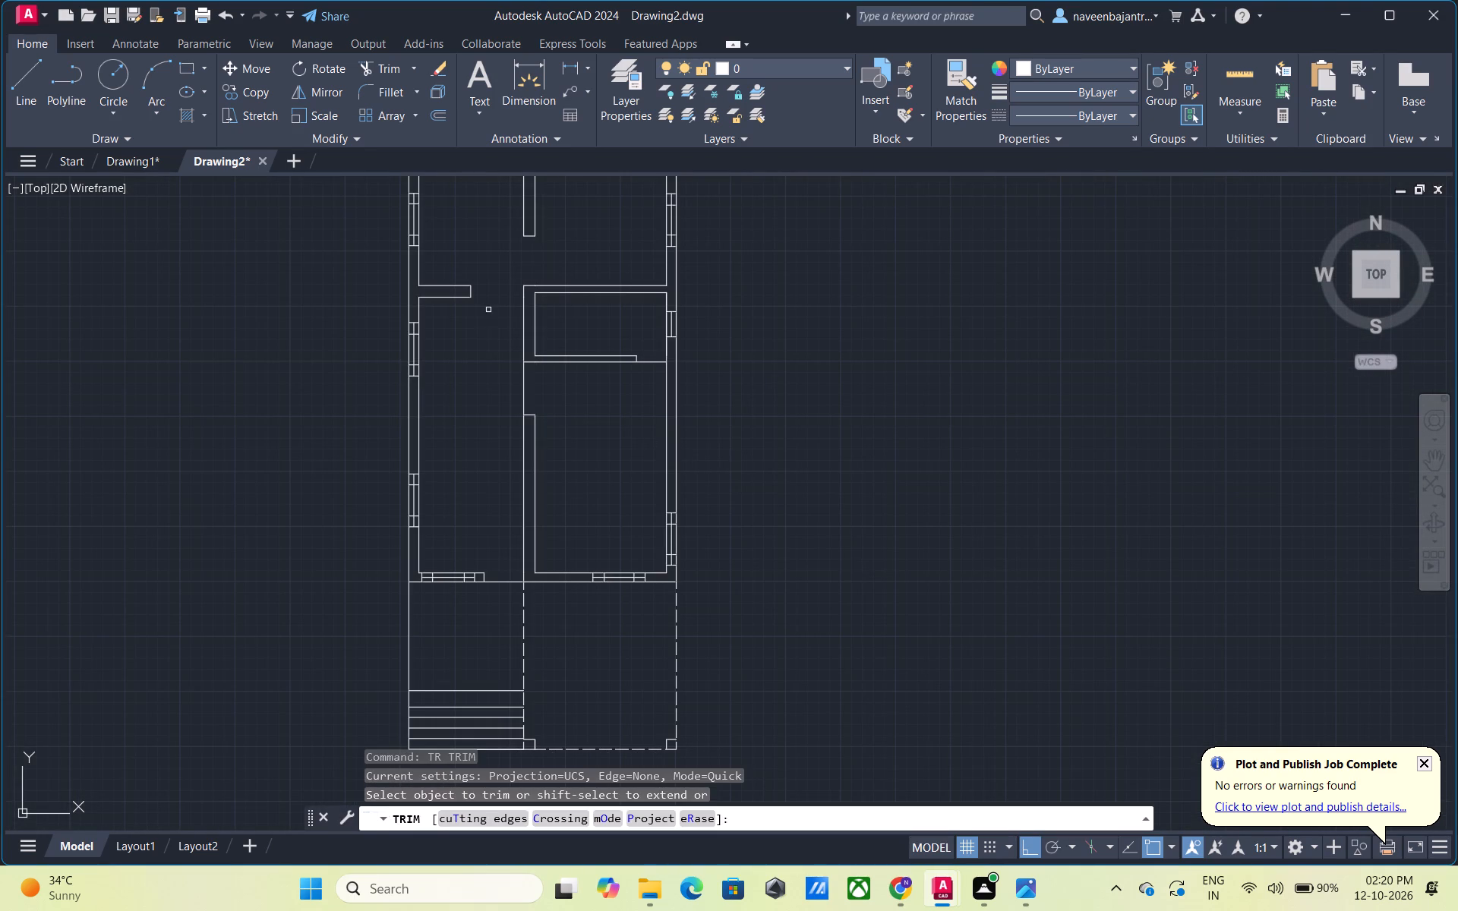
{"action": "middle_click_drag", "start_coordinate": [488, 309], "coordinate": [568, 484]}
{"action": "scroll", "coordinate": [535, 329], "scroll_direction": "up", "scroll_amount": 2}
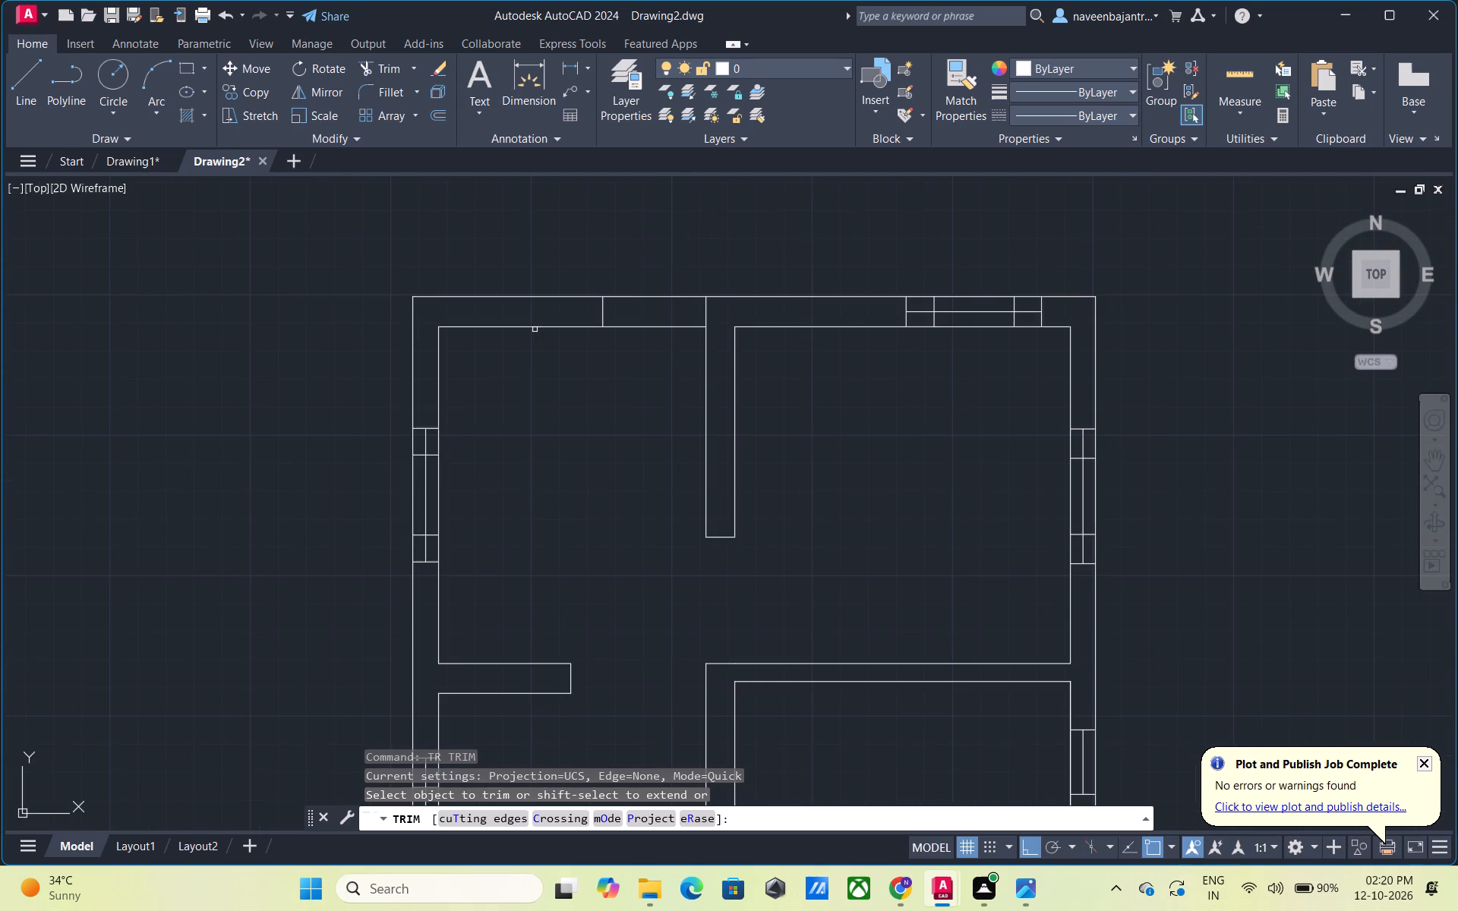
{"action": "scroll", "coordinate": [535, 329], "scroll_direction": "up", "scroll_amount": 1}
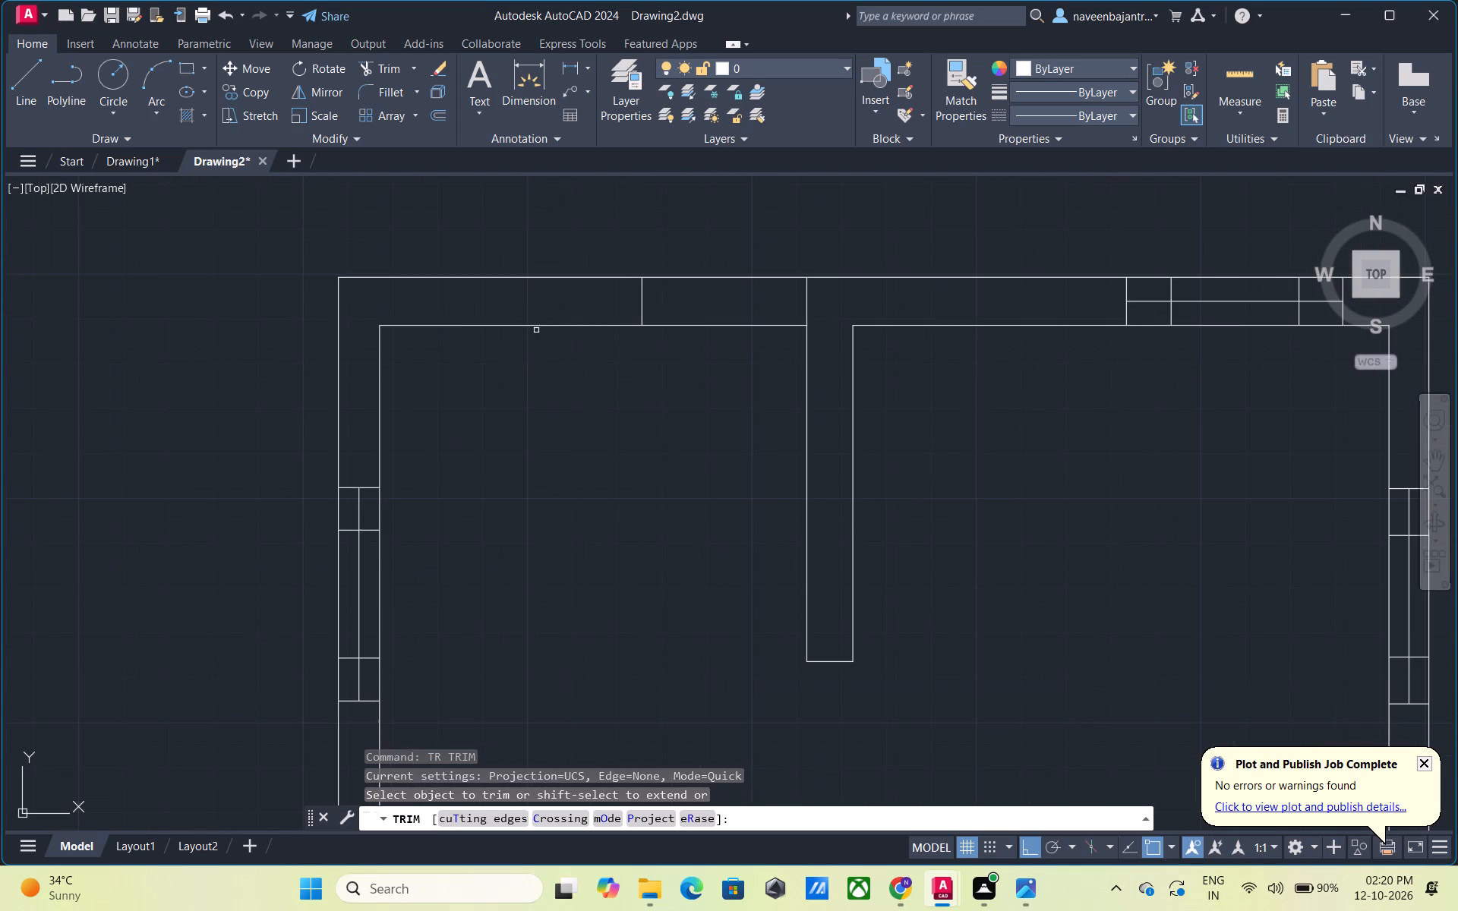
{"action": "left_click", "coordinate": [541, 326]}
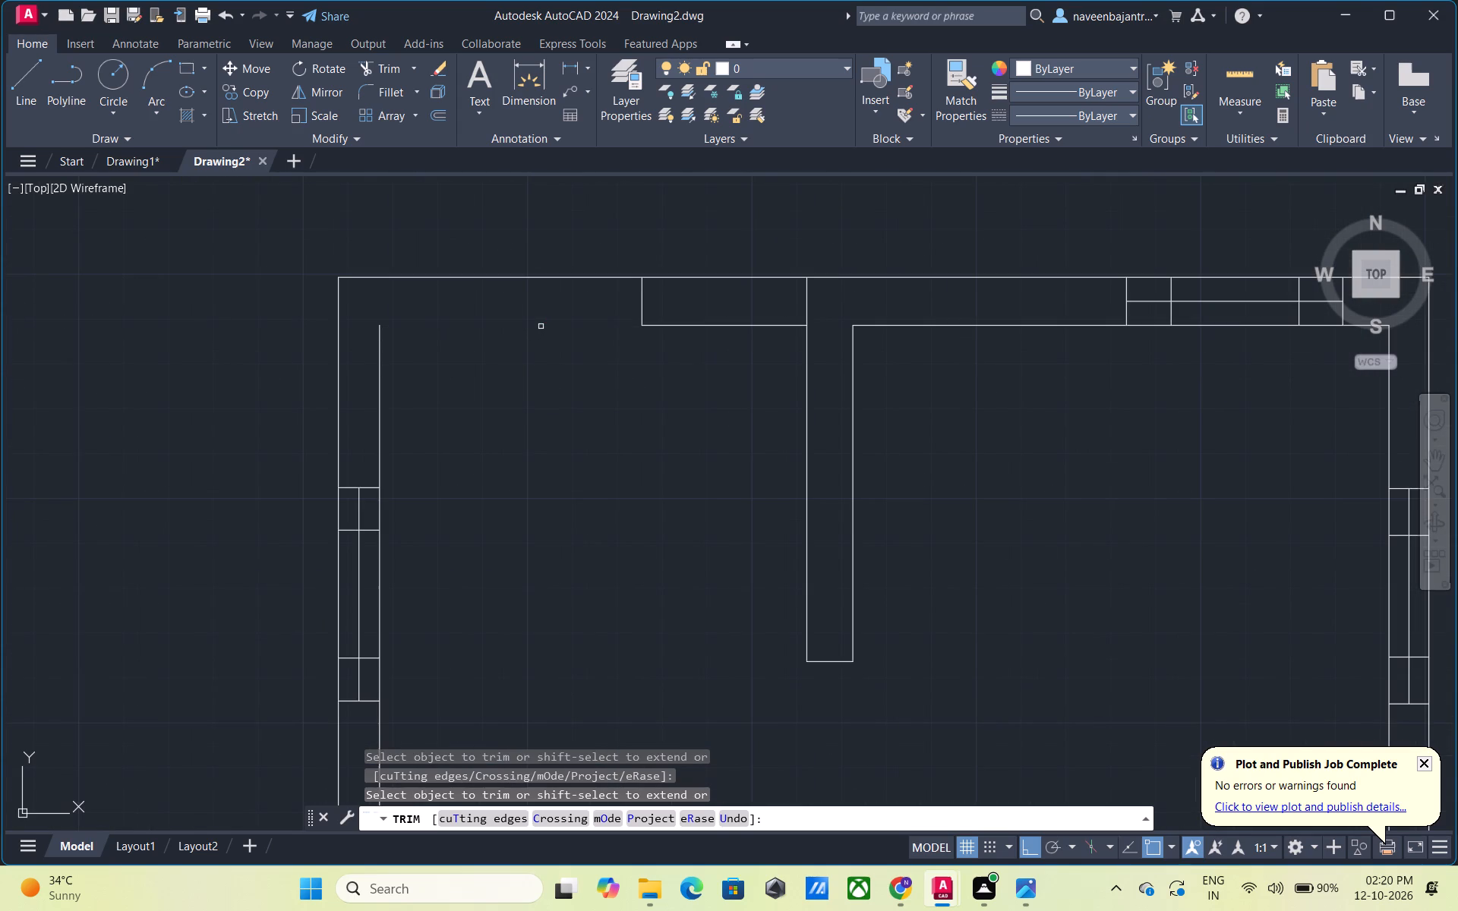
{"action": "left_click", "coordinate": [380, 380]}
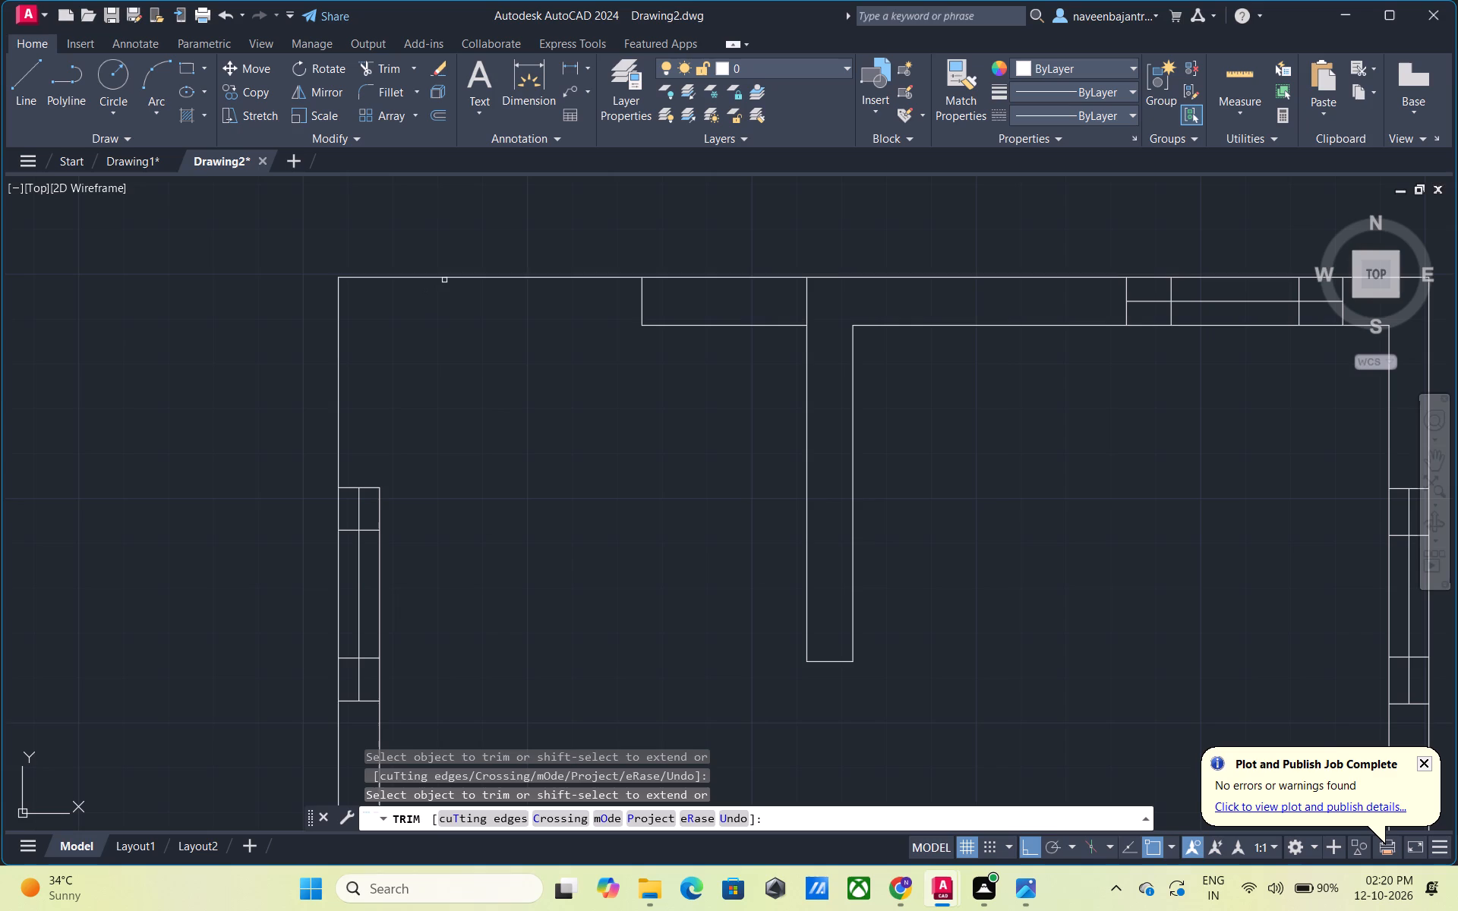
{"action": "left_click", "coordinate": [446, 279]}
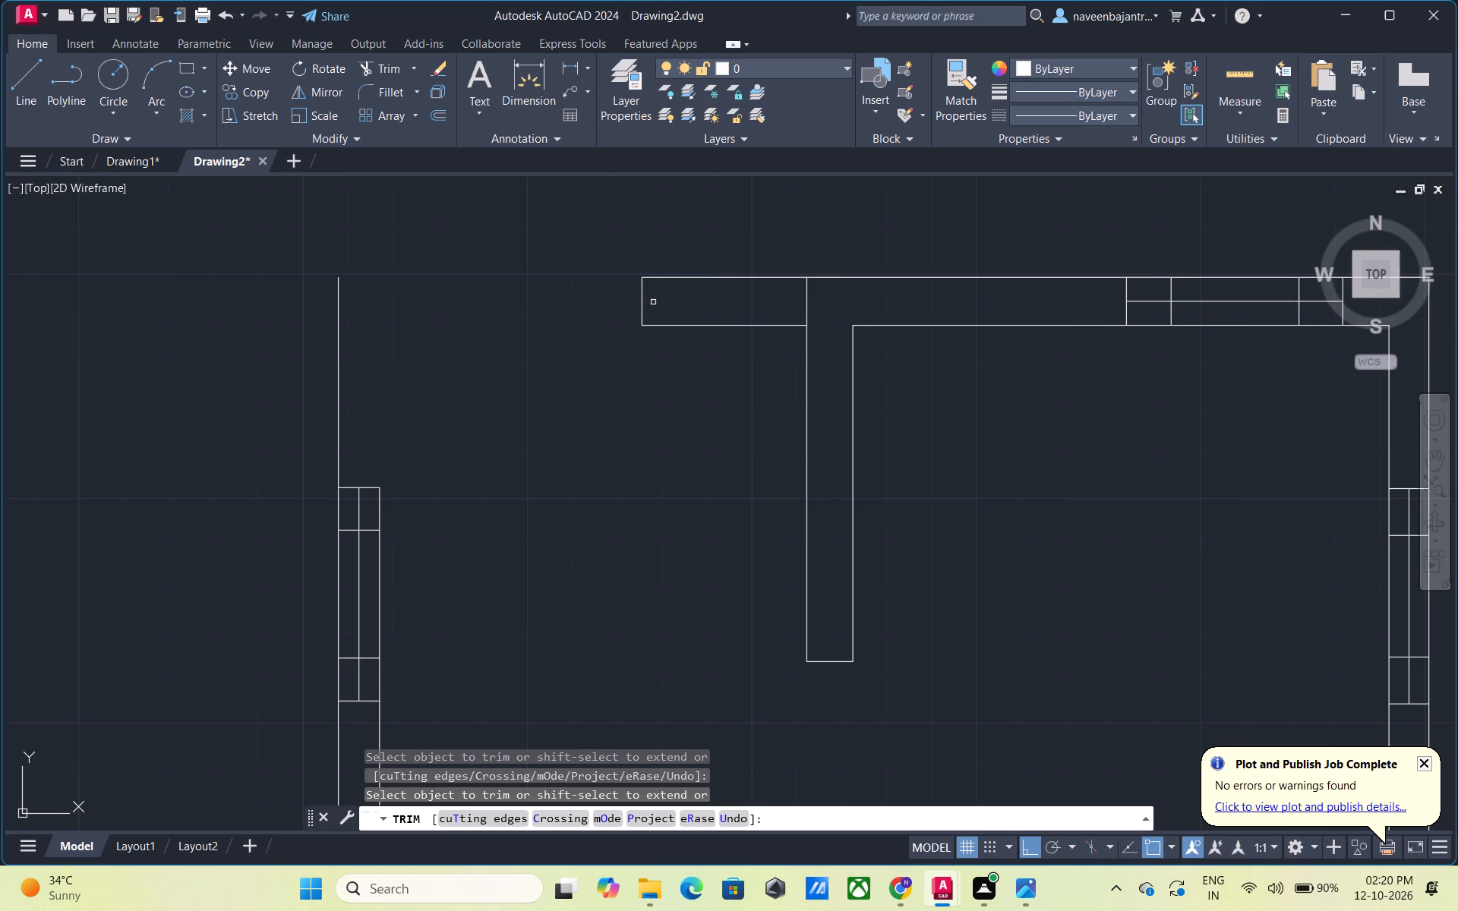
{"action": "left_click", "coordinate": [642, 297]}
{"action": "left_click", "coordinate": [675, 326]}
{"action": "left_click", "coordinate": [804, 298]}
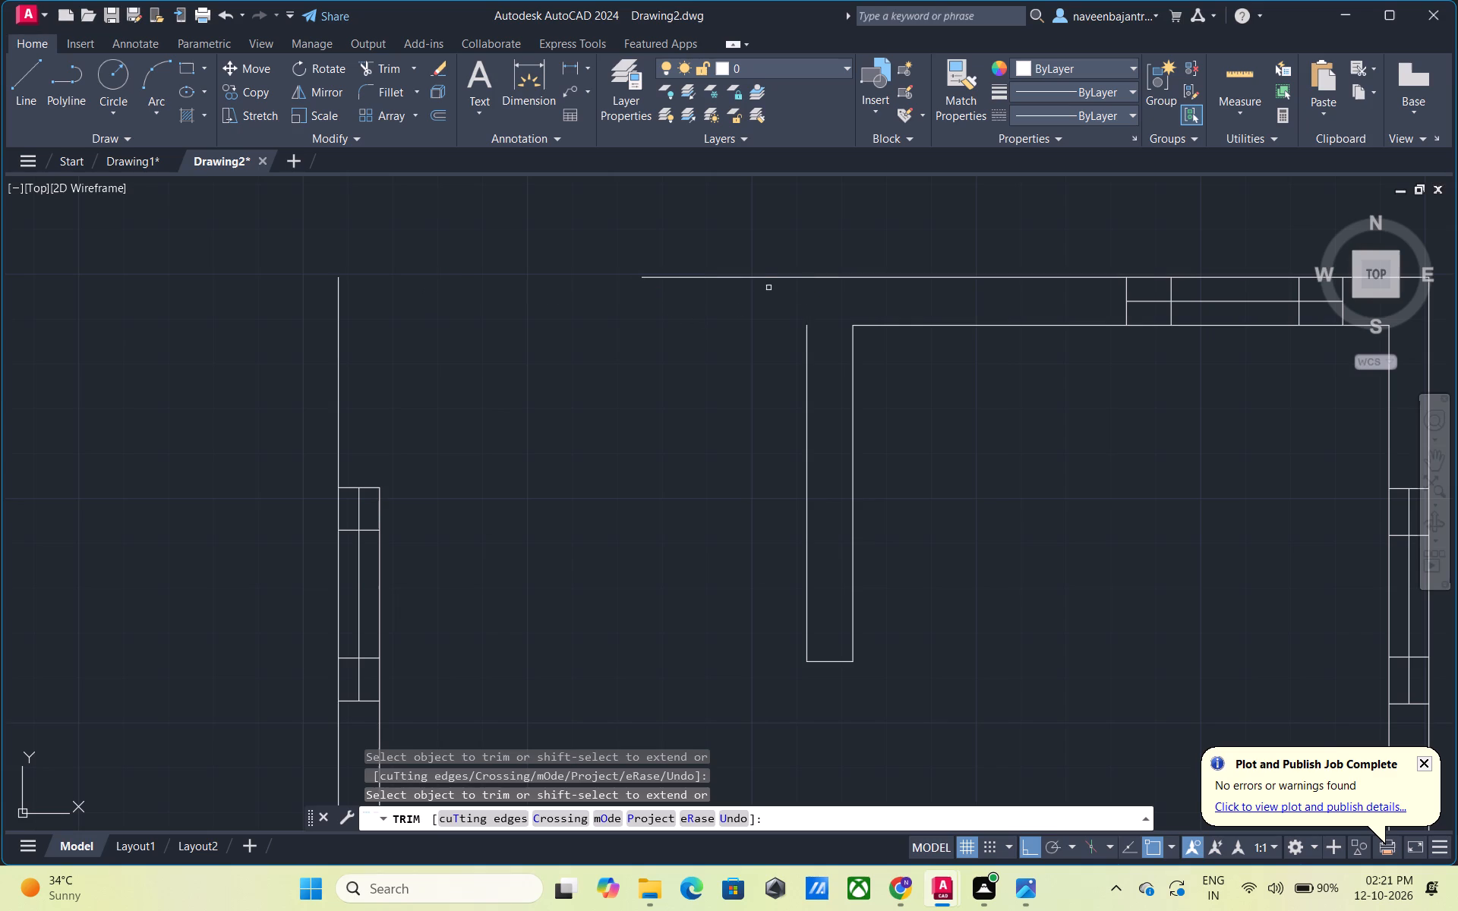
{"action": "left_click", "coordinate": [761, 279]}
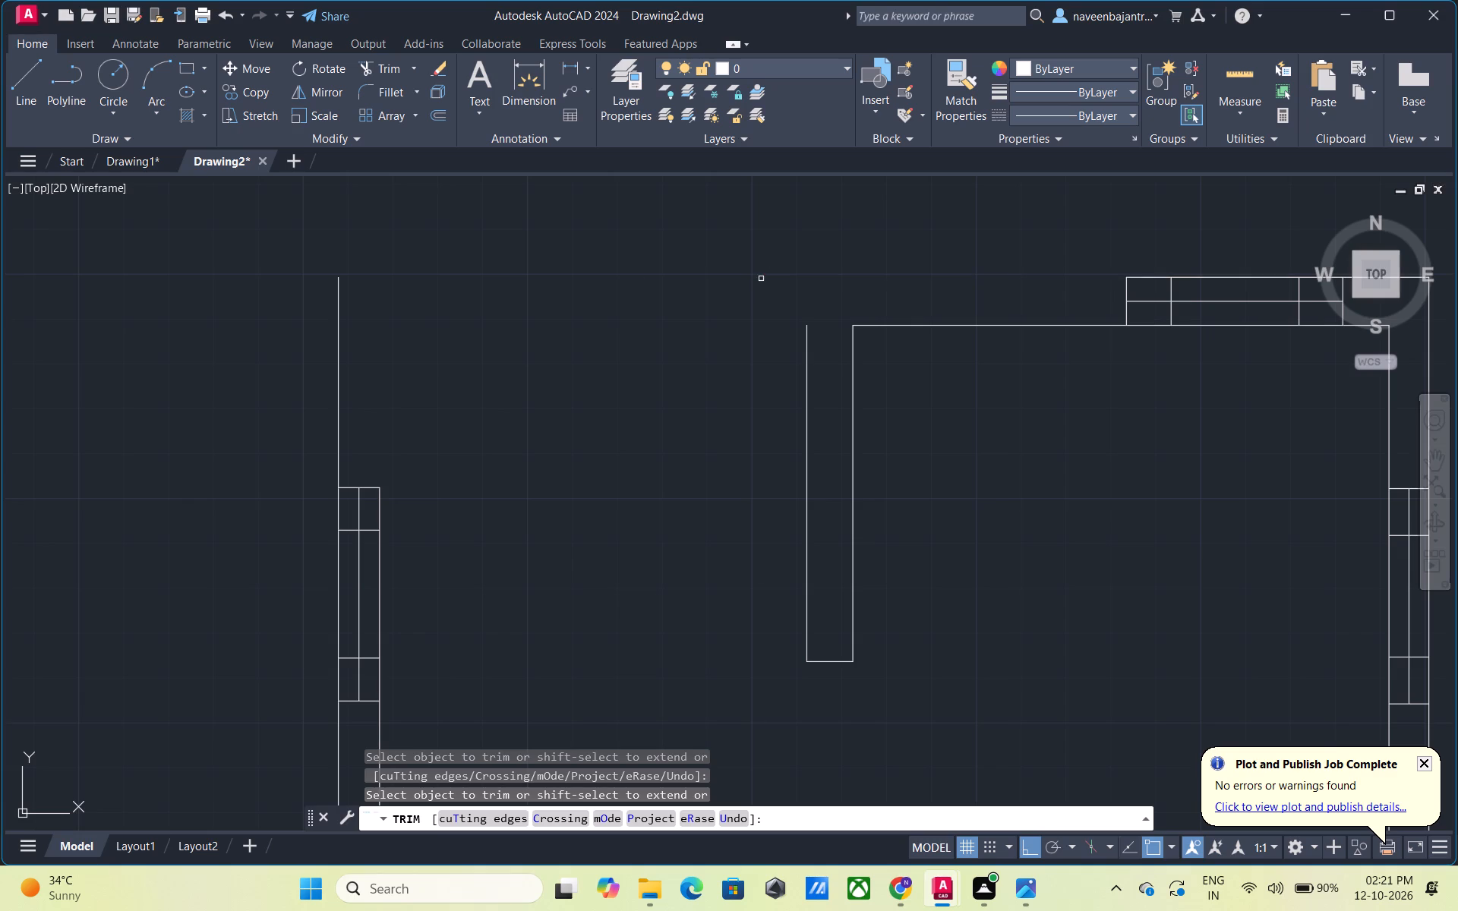
{"action": "left_click", "coordinate": [339, 342]}
Trim away the partition between the two north rooms and the inner north wall line up to the northeast room's window.
{"action": "left_click", "coordinate": [805, 340]}
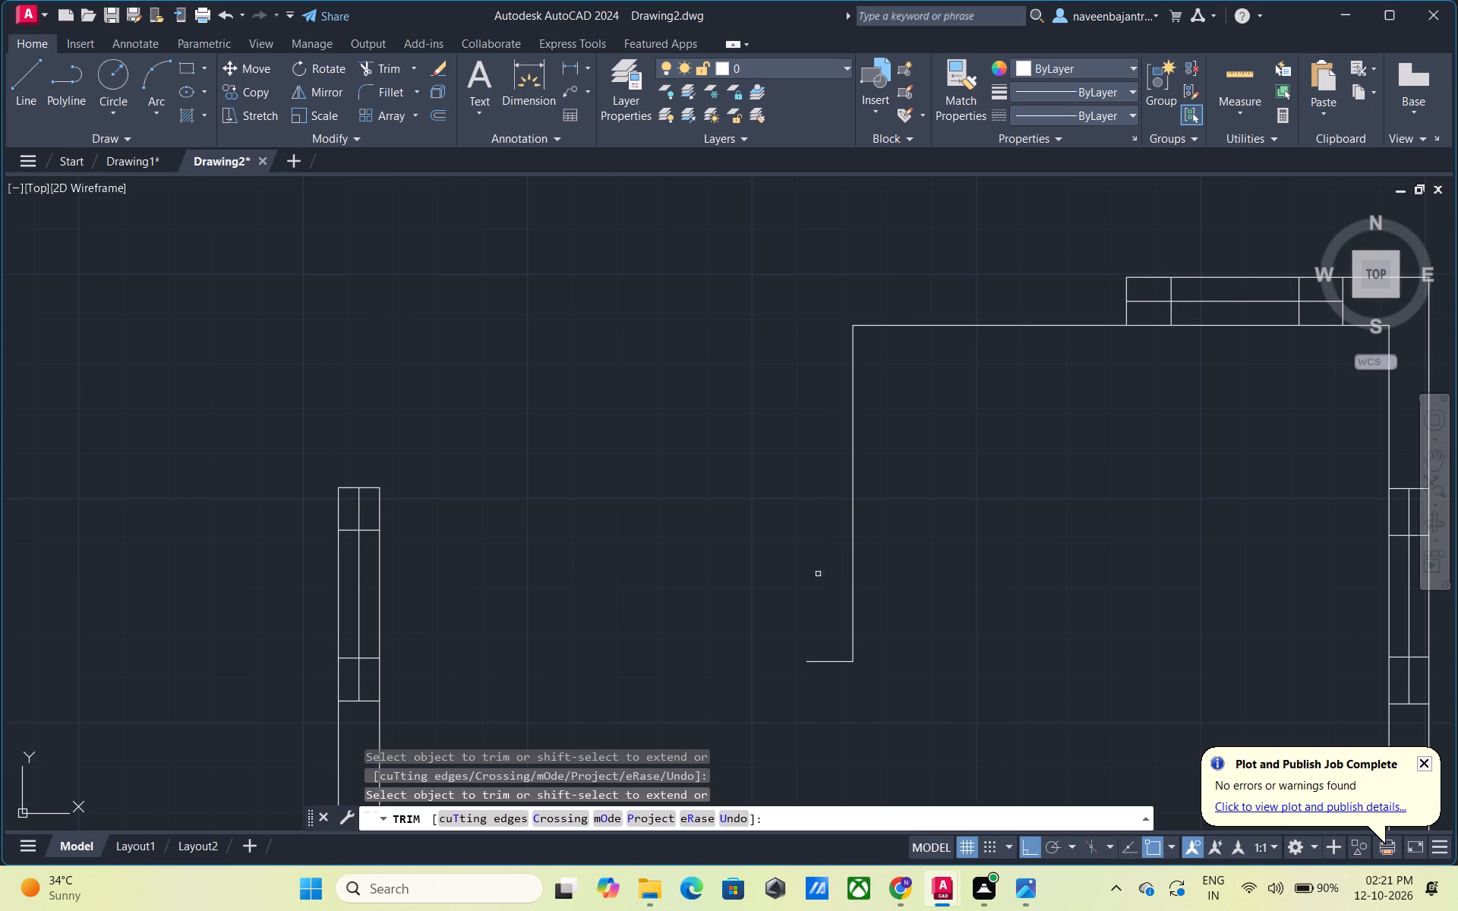
{"action": "left_click", "coordinate": [831, 659]}
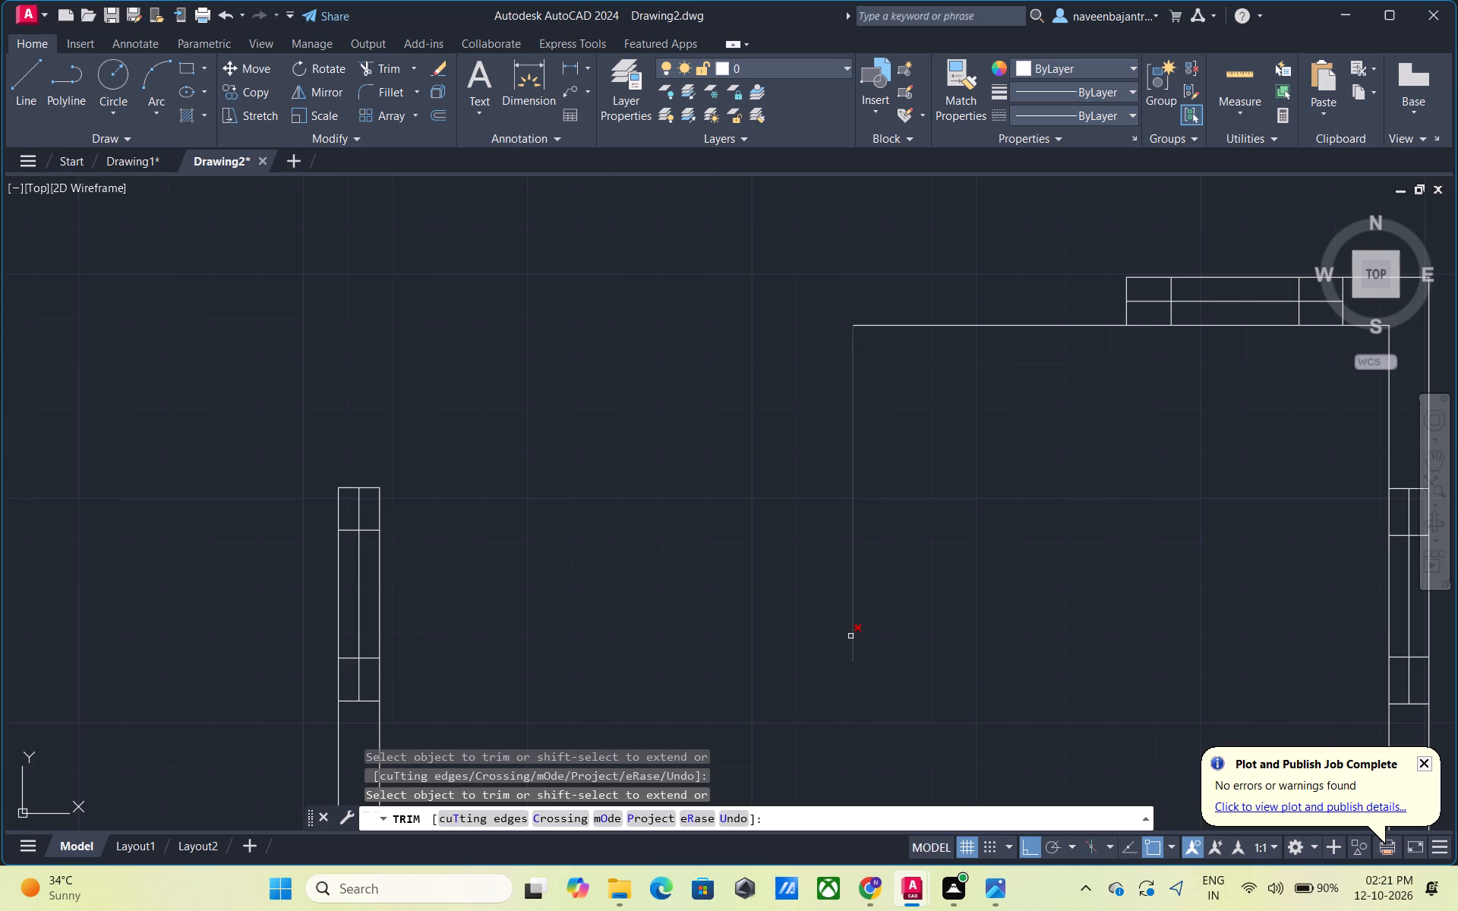
{"action": "left_click", "coordinate": [850, 636]}
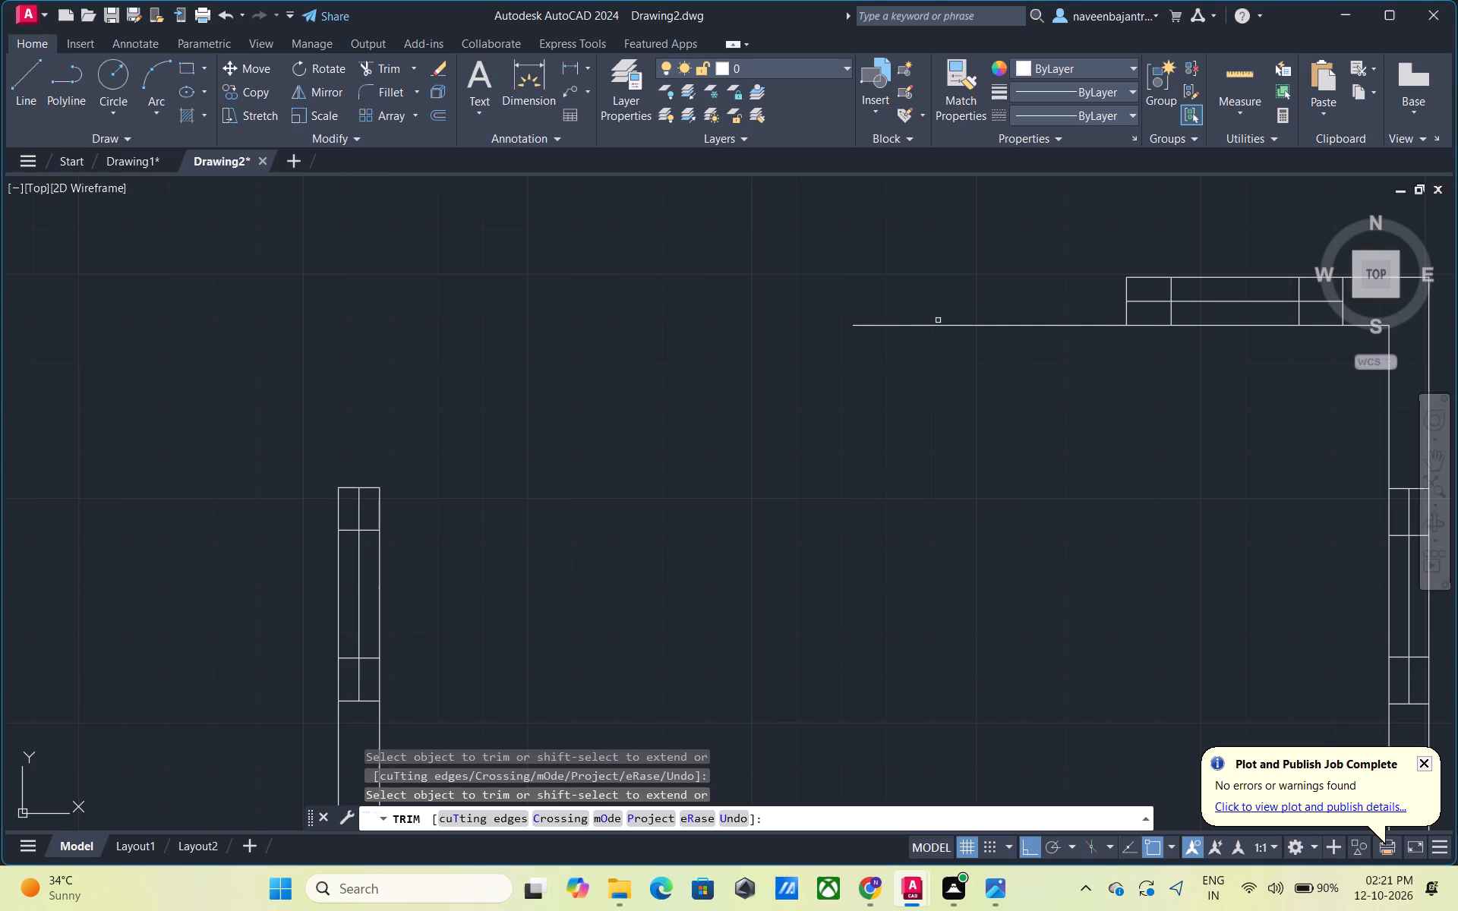
{"action": "left_click", "coordinate": [938, 326]}
Trim away the whole window in the northeast room's north wall, including its jambs, centre line and both wall lines.
{"action": "scroll", "coordinate": [938, 326], "scroll_direction": "down", "scroll_amount": 1}
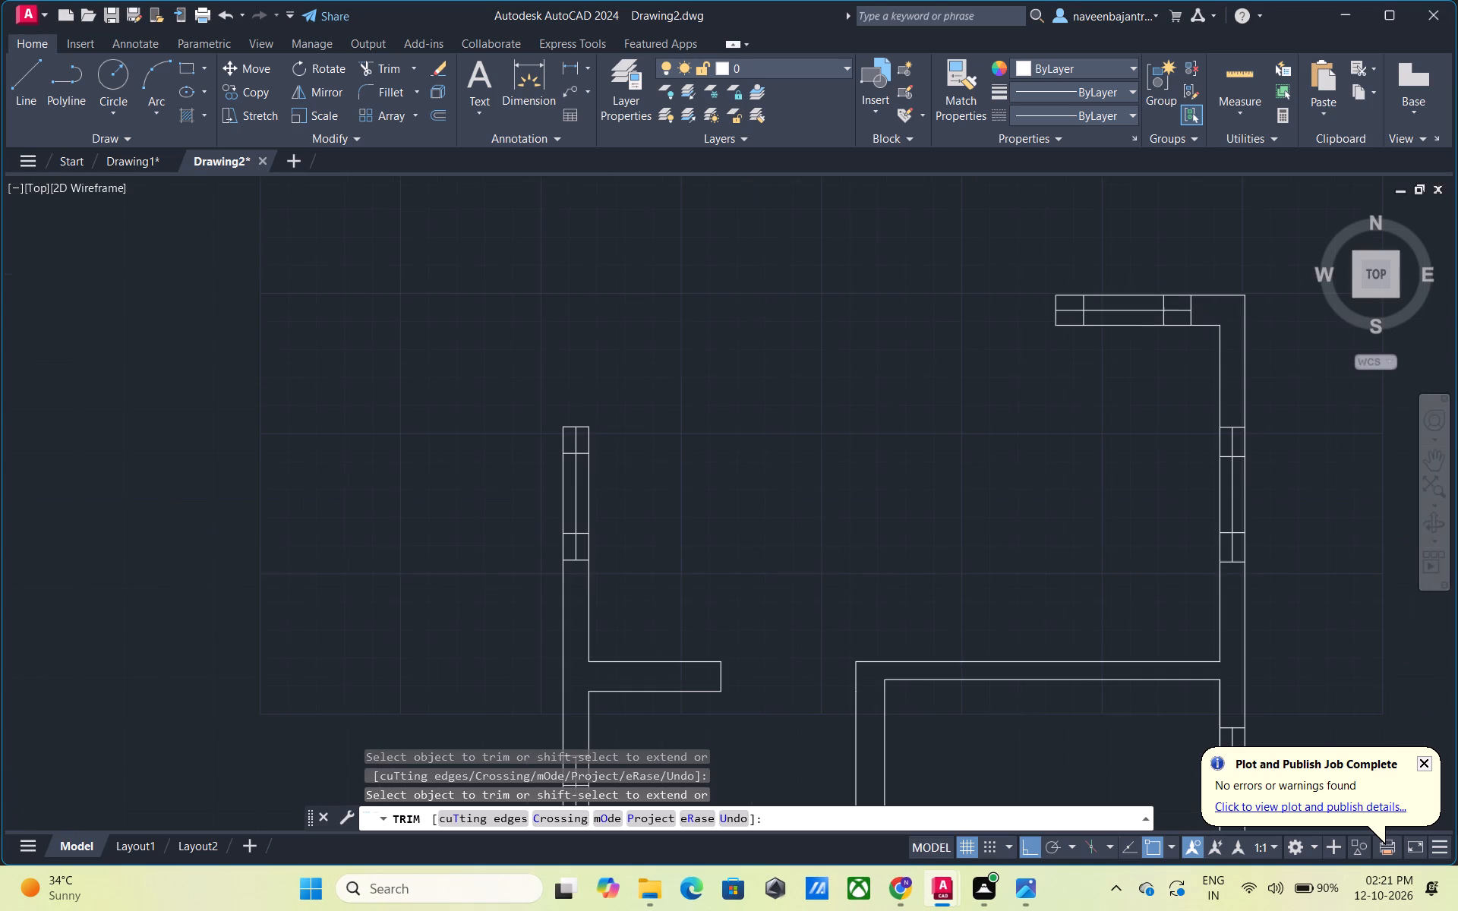
{"action": "scroll", "coordinate": [1092, 309], "scroll_direction": "up", "scroll_amount": 3}
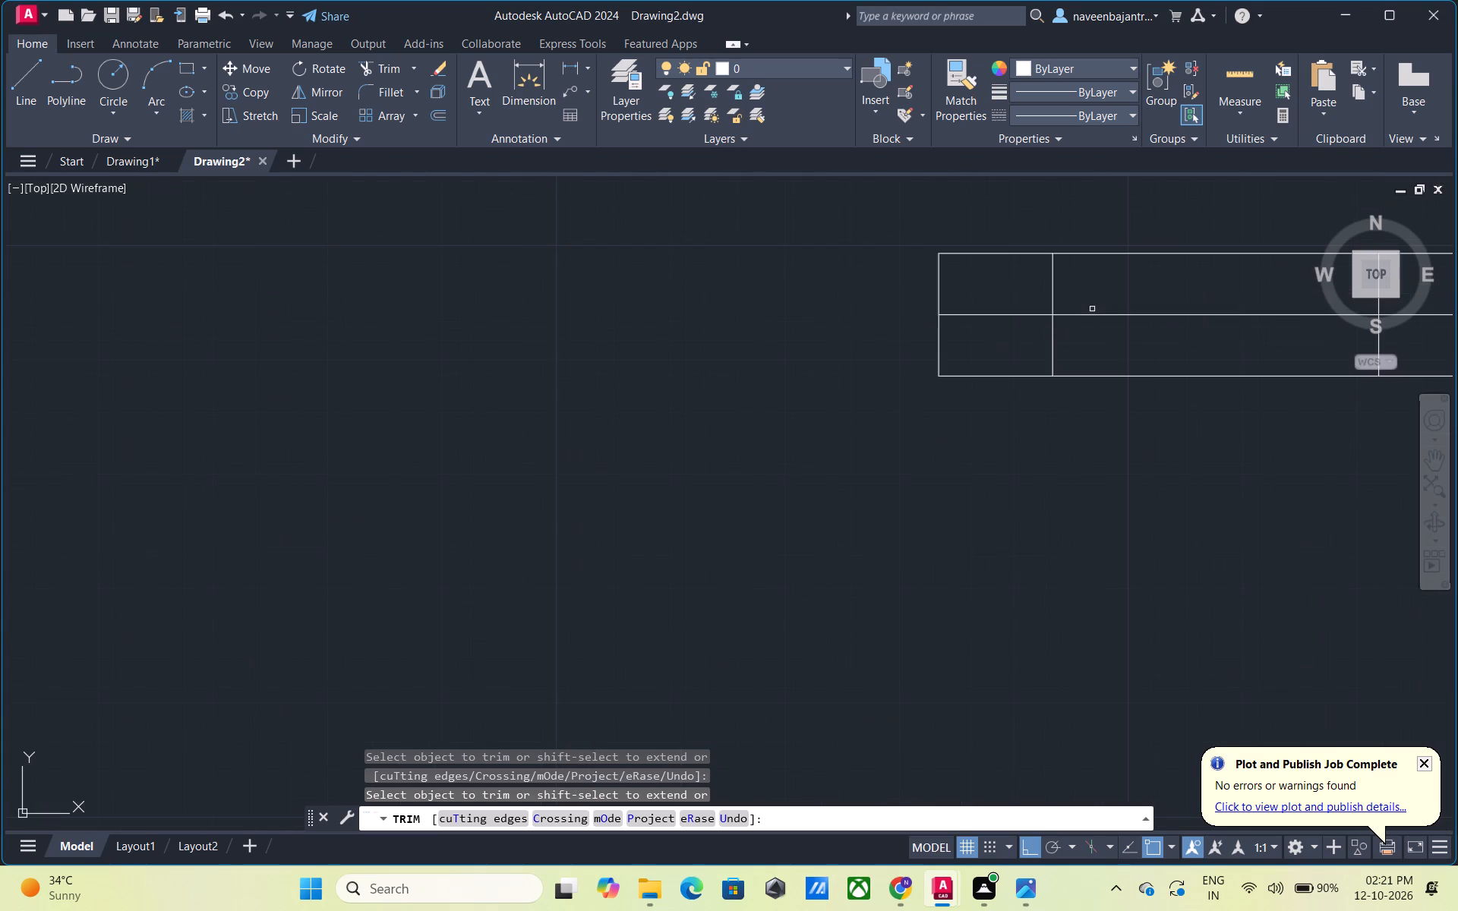
{"action": "left_click", "coordinate": [1004, 315]}
{"action": "left_click", "coordinate": [1050, 285]}
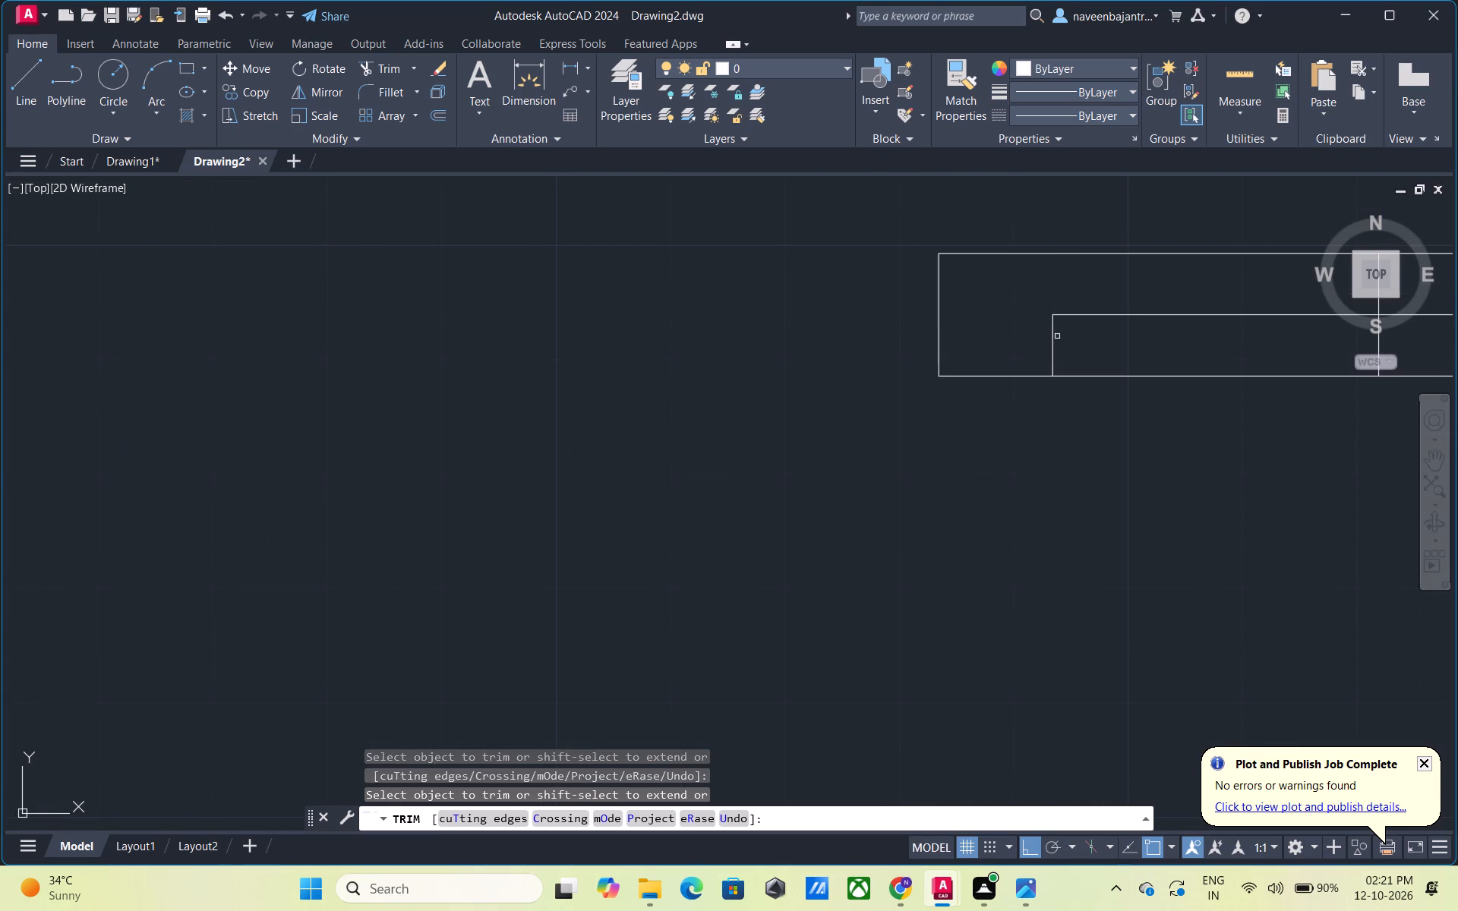
{"action": "left_click", "coordinate": [1056, 343]}
{"action": "scroll", "coordinate": [1056, 343], "scroll_direction": "down", "scroll_amount": 1}
{"action": "middle_click_drag", "start_coordinate": [1056, 343], "coordinate": [791, 354]}
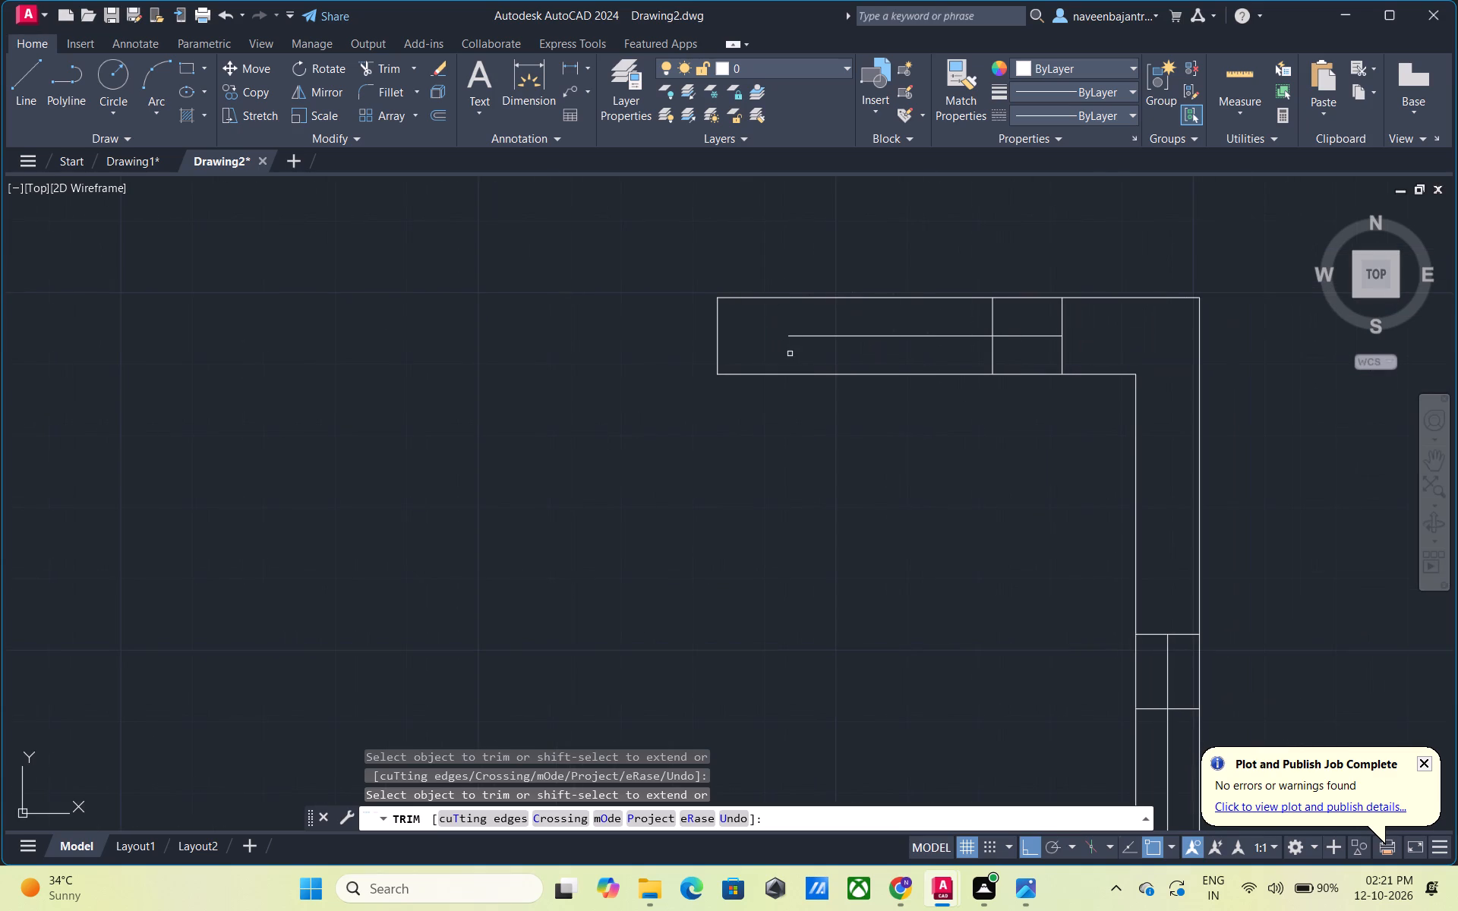
{"action": "left_click", "coordinate": [718, 321]}
{"action": "left_click", "coordinate": [778, 375]}
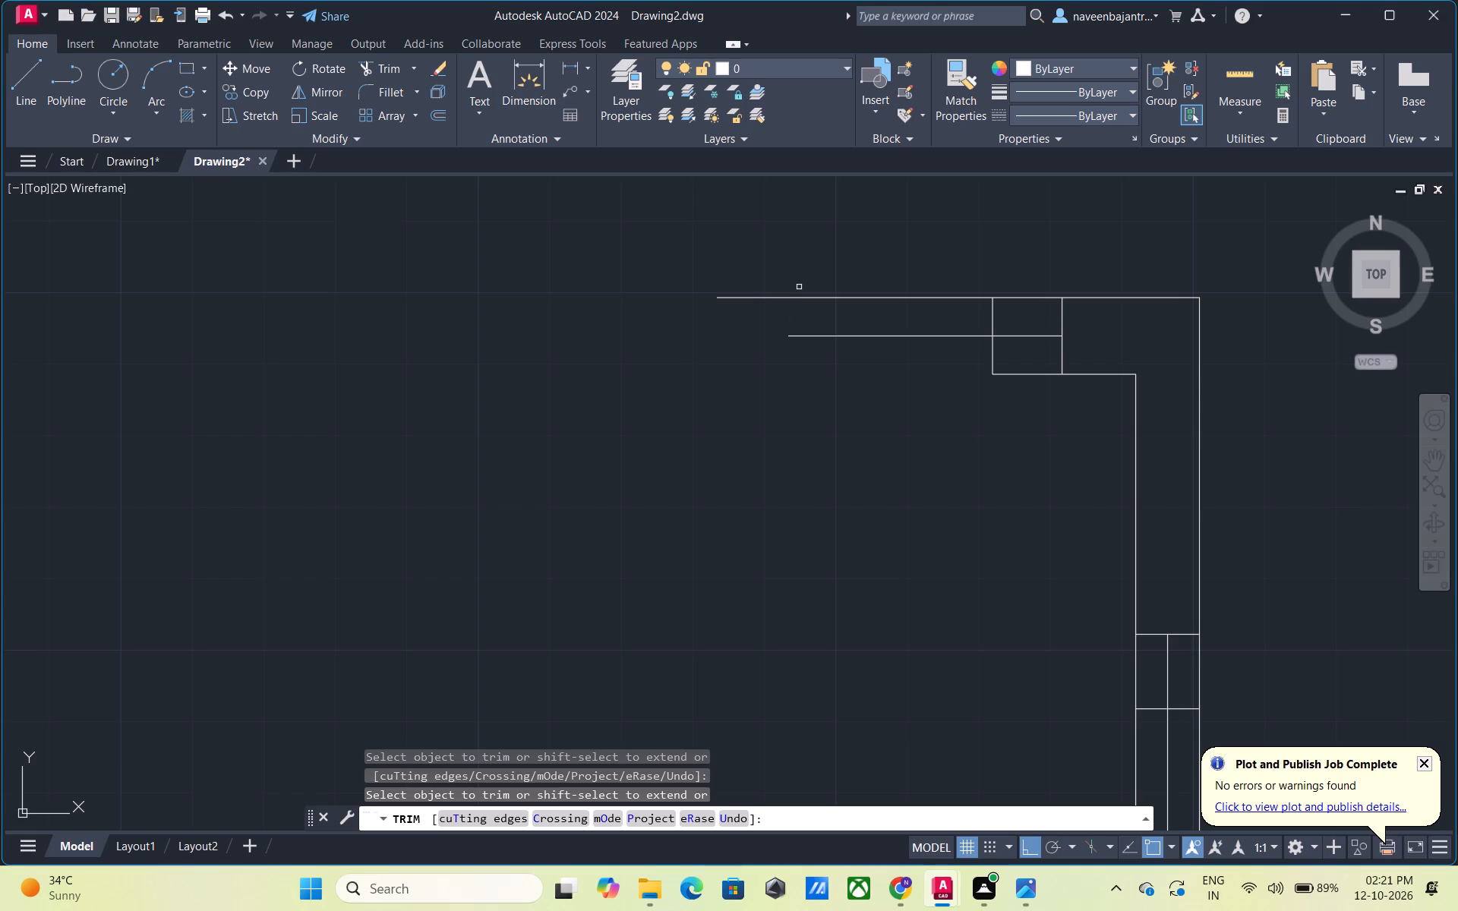
{"action": "left_click", "coordinate": [799, 295]}
{"action": "left_click", "coordinate": [866, 333]}
{"action": "left_click", "coordinate": [995, 357]}
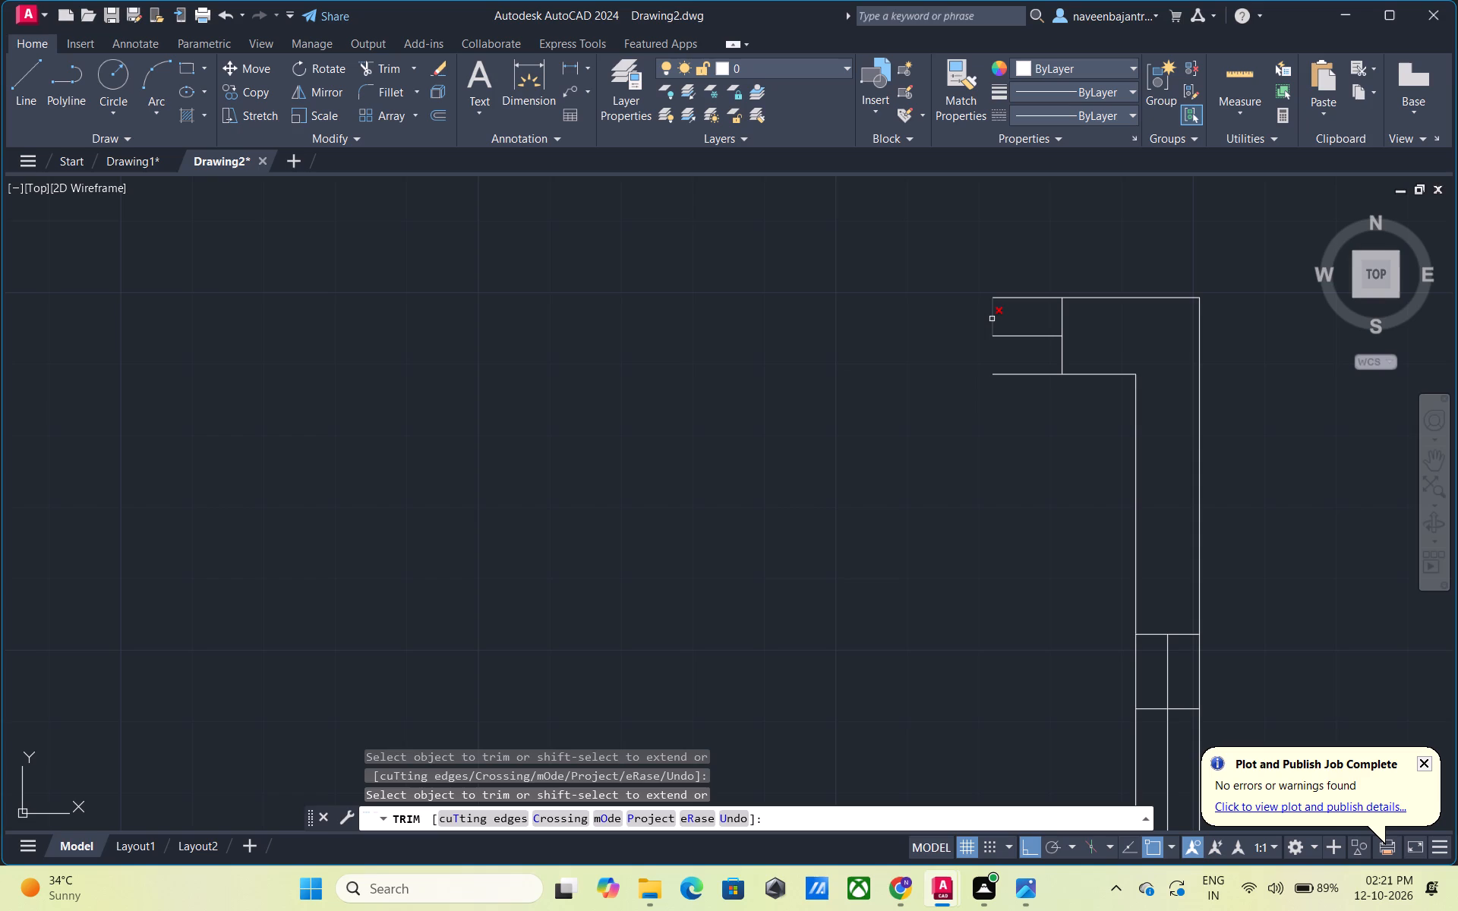
{"action": "left_click", "coordinate": [992, 319]}
{"action": "left_click", "coordinate": [1006, 336]}
{"action": "left_click", "coordinate": [1008, 298]}
{"action": "left_click", "coordinate": [1011, 374]}
{"action": "left_click", "coordinate": [1060, 329]}
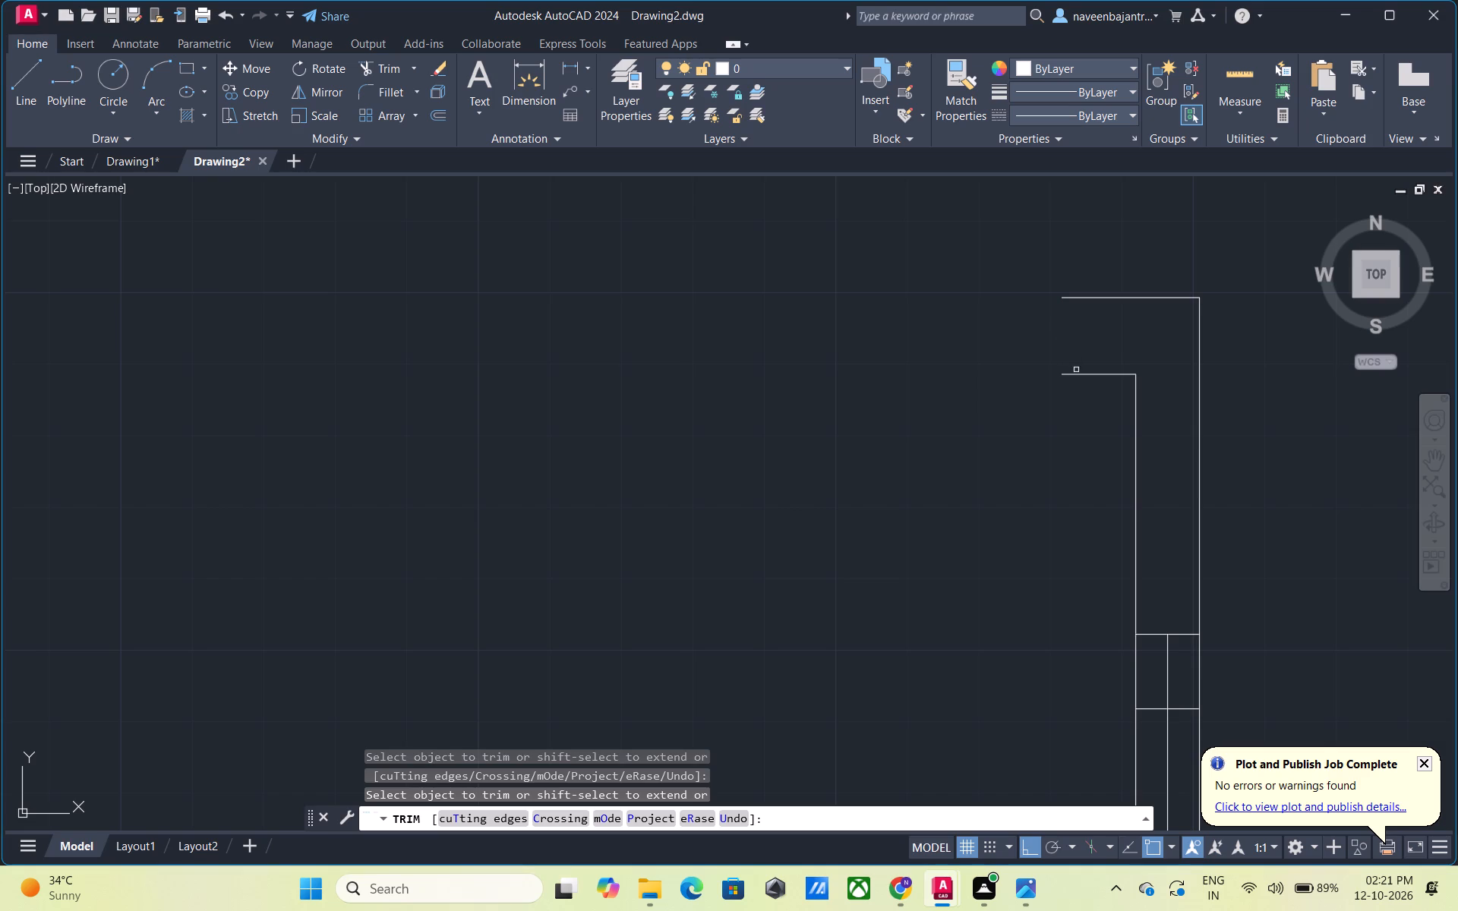
Trim away the remaining inner and outer north wall lines at the northeast corner and both east wall lines down to the east window.
{"action": "left_click", "coordinate": [1077, 374]}
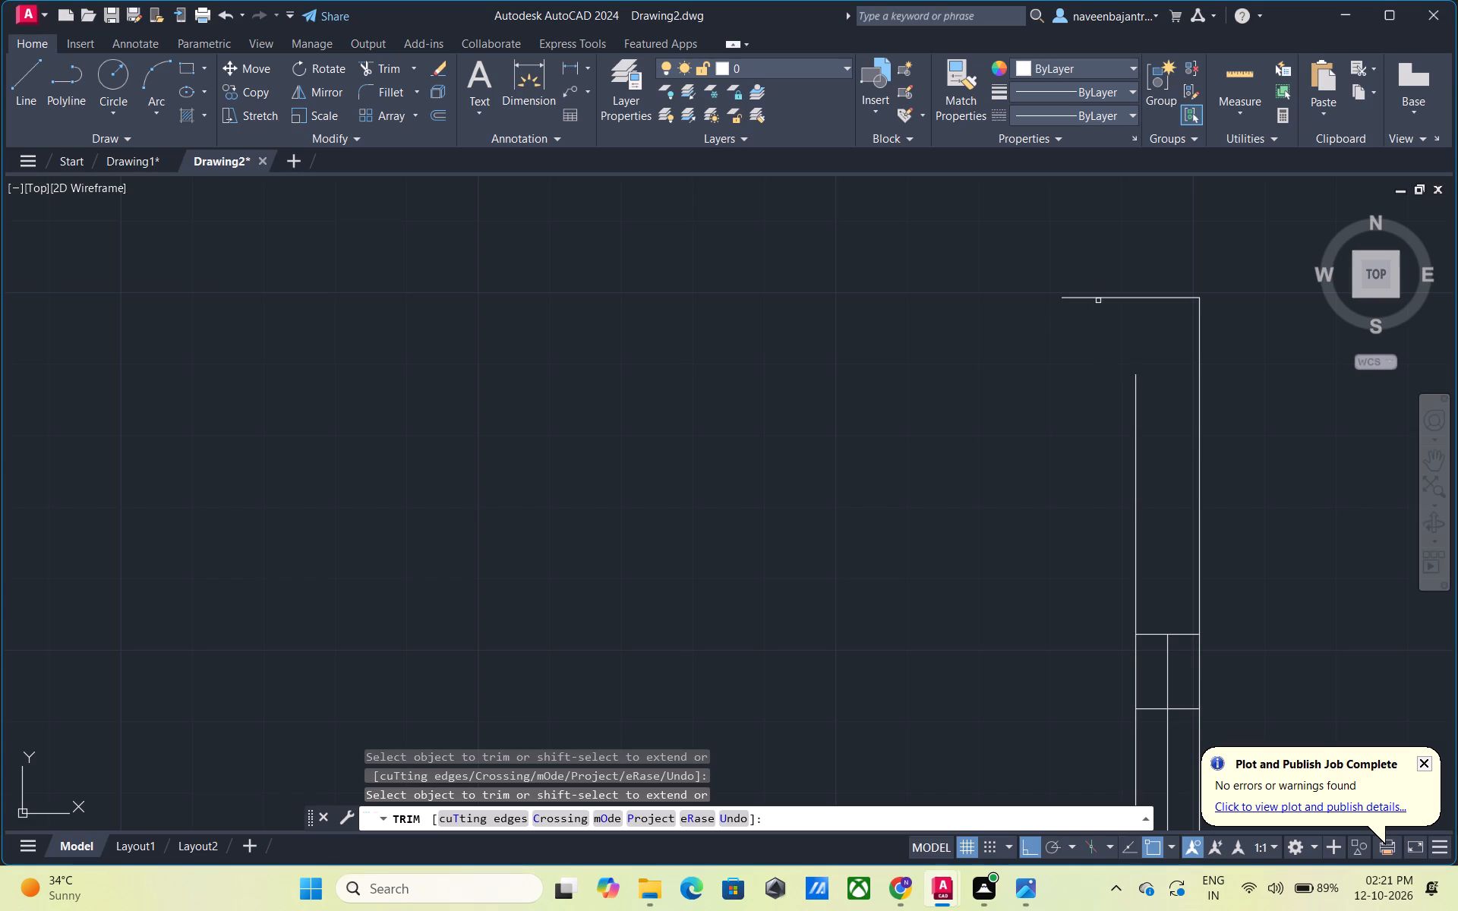
{"action": "left_click", "coordinate": [1098, 300]}
{"action": "left_click", "coordinate": [1201, 384]}
{"action": "left_click", "coordinate": [1138, 416]}
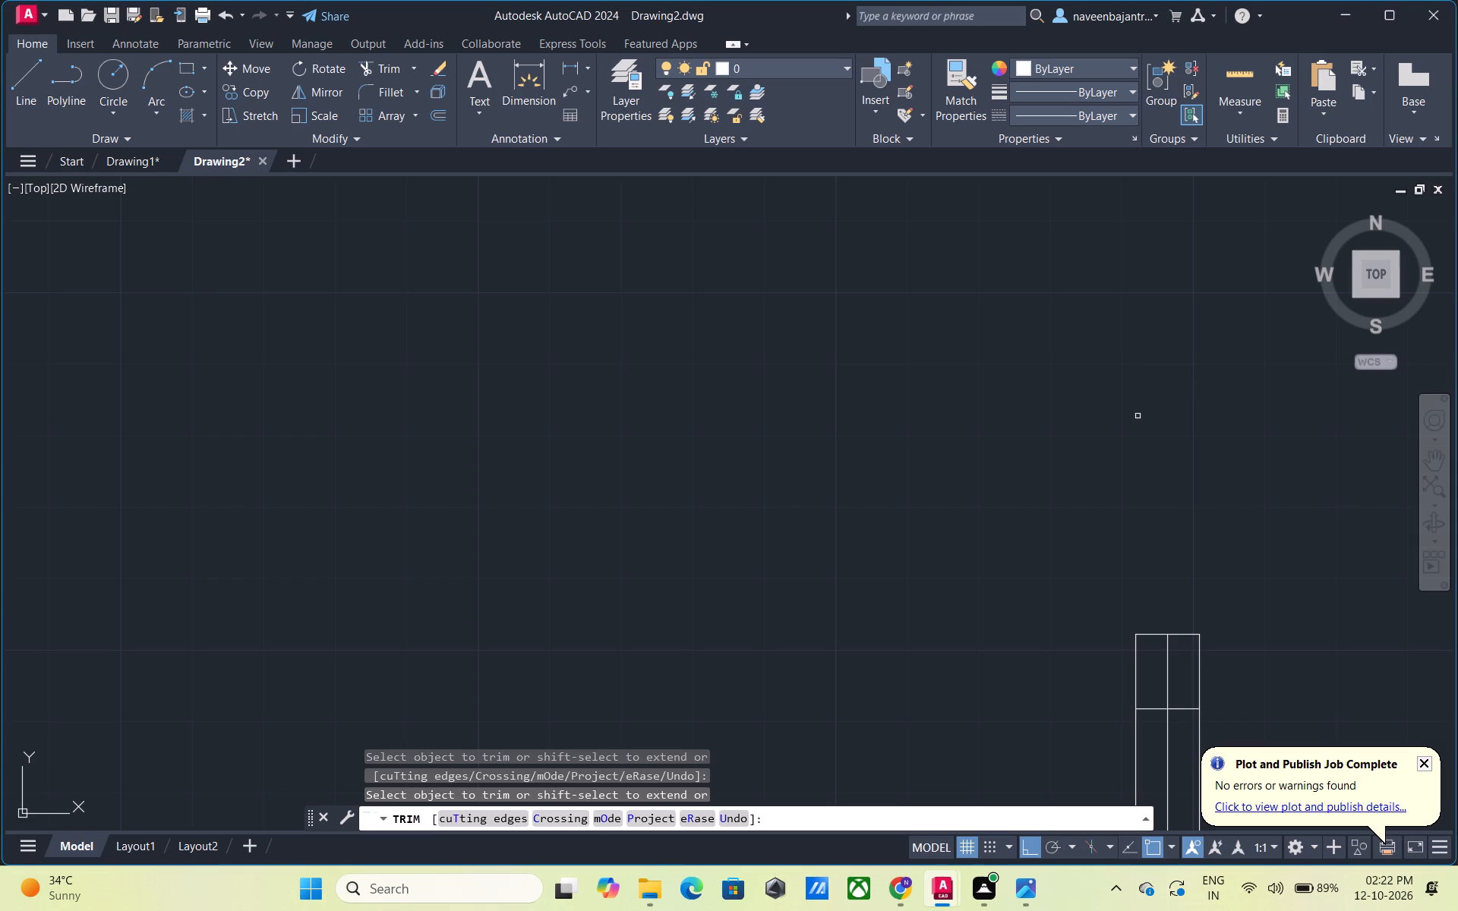
Trim away the northern end section and long middle section of the northeast room's east window, including cross lines, centre line and both wall lines.
{"action": "middle_click_drag", "start_coordinate": [1138, 416], "coordinate": [953, 187]}
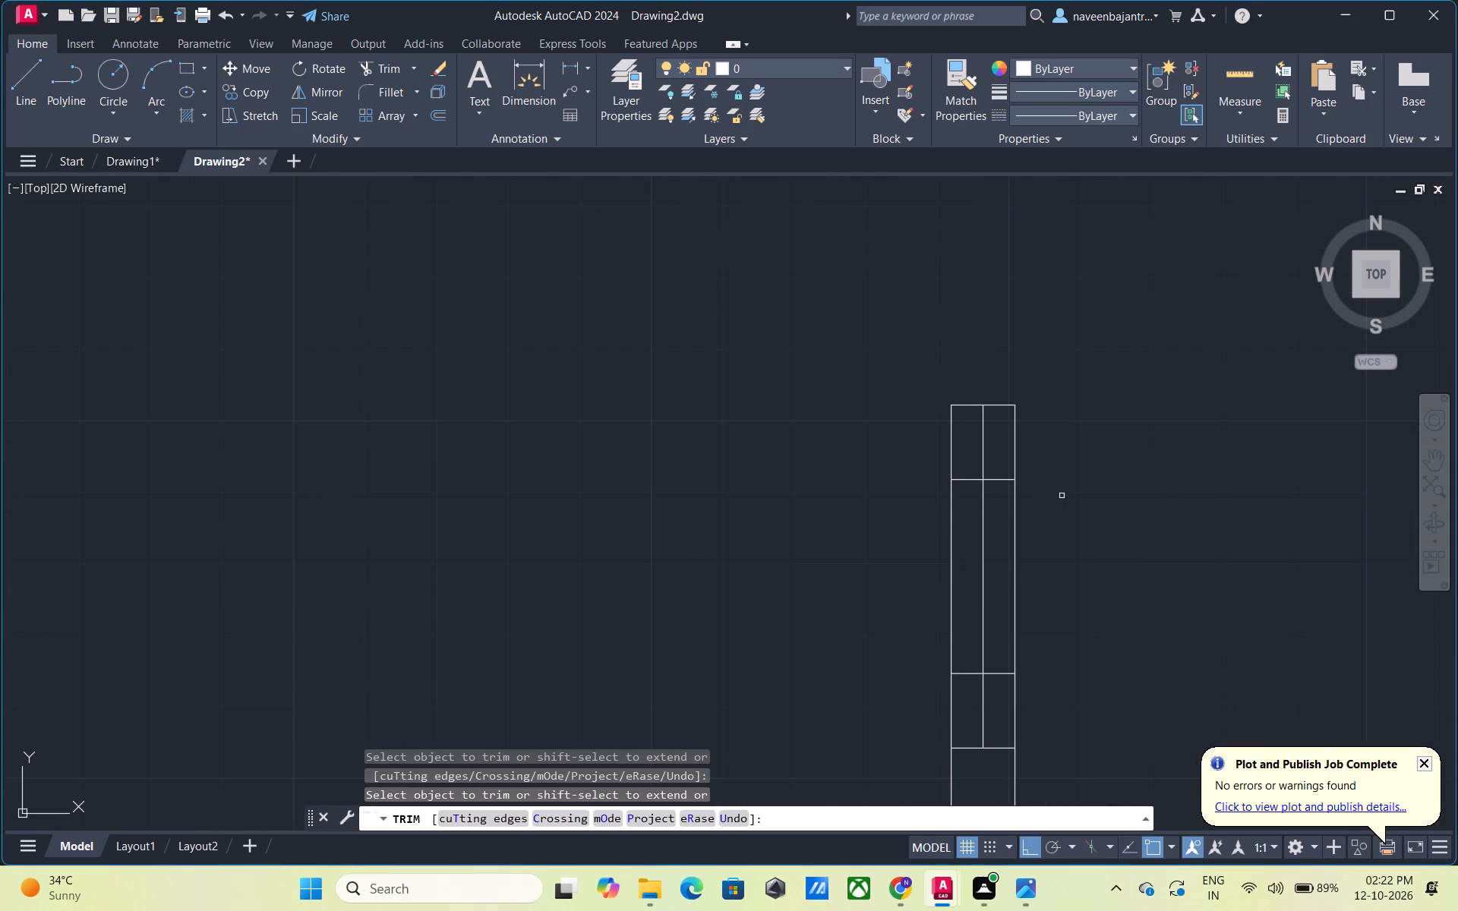
{"action": "middle_click_drag", "start_coordinate": [1062, 496], "coordinate": [1062, 405]}
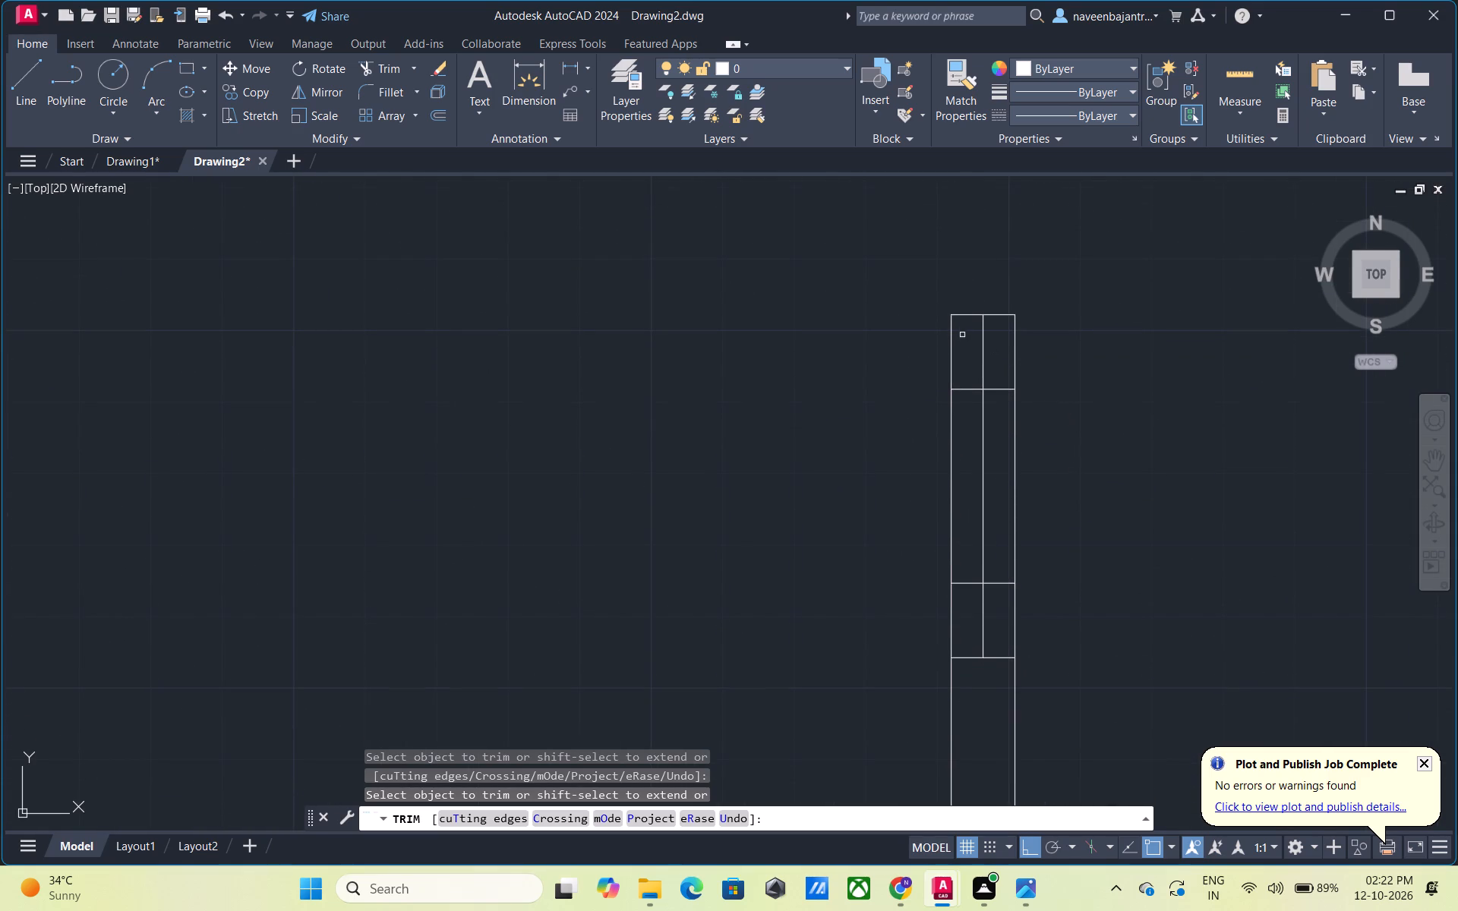
{"action": "left_click", "coordinate": [965, 317]}
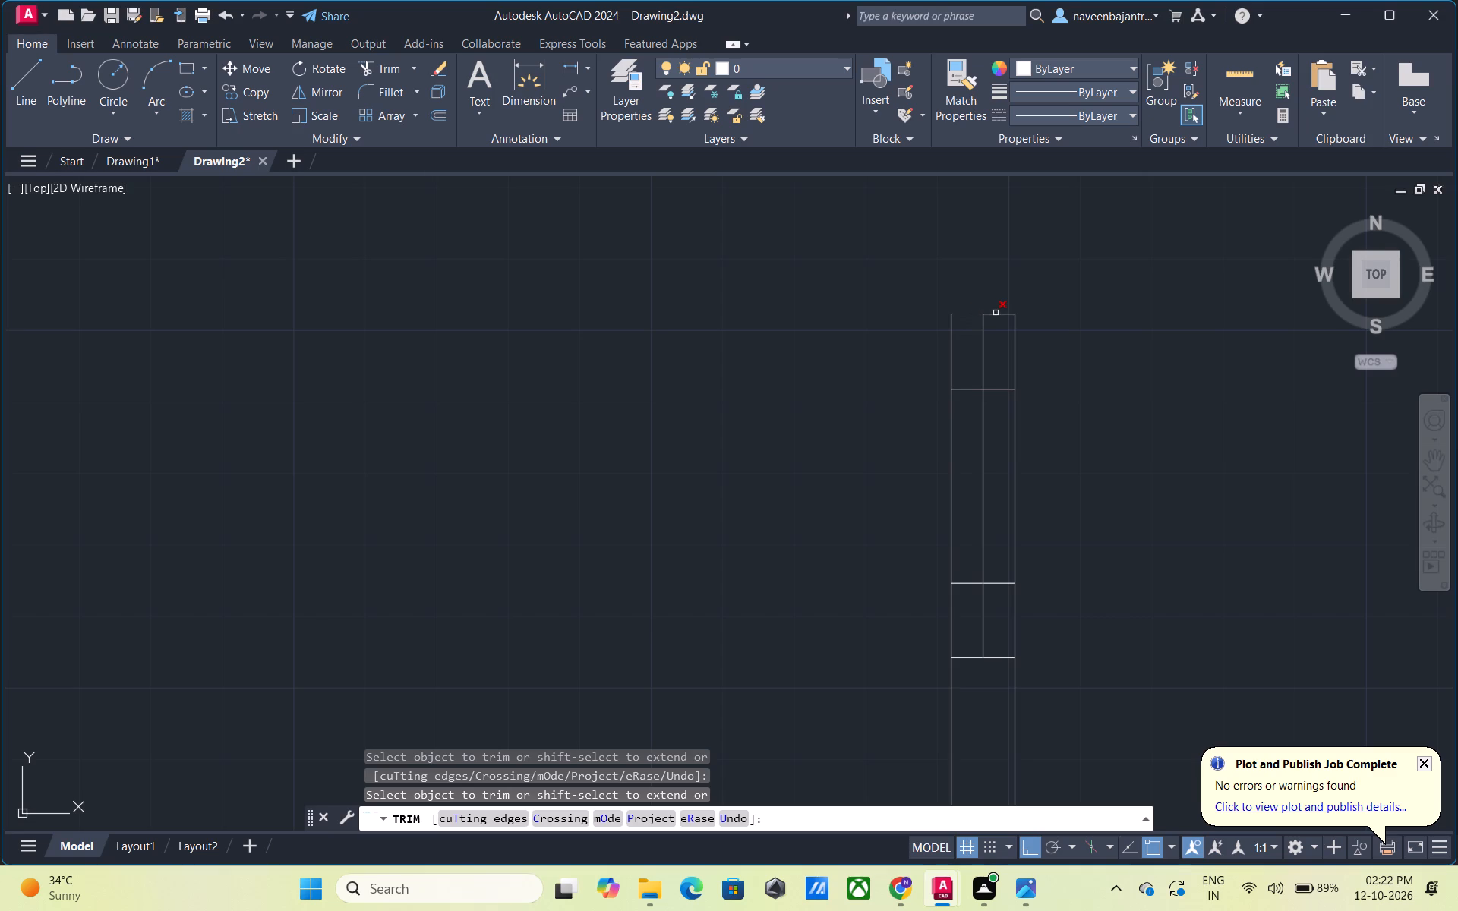
{"action": "left_click", "coordinate": [996, 313]}
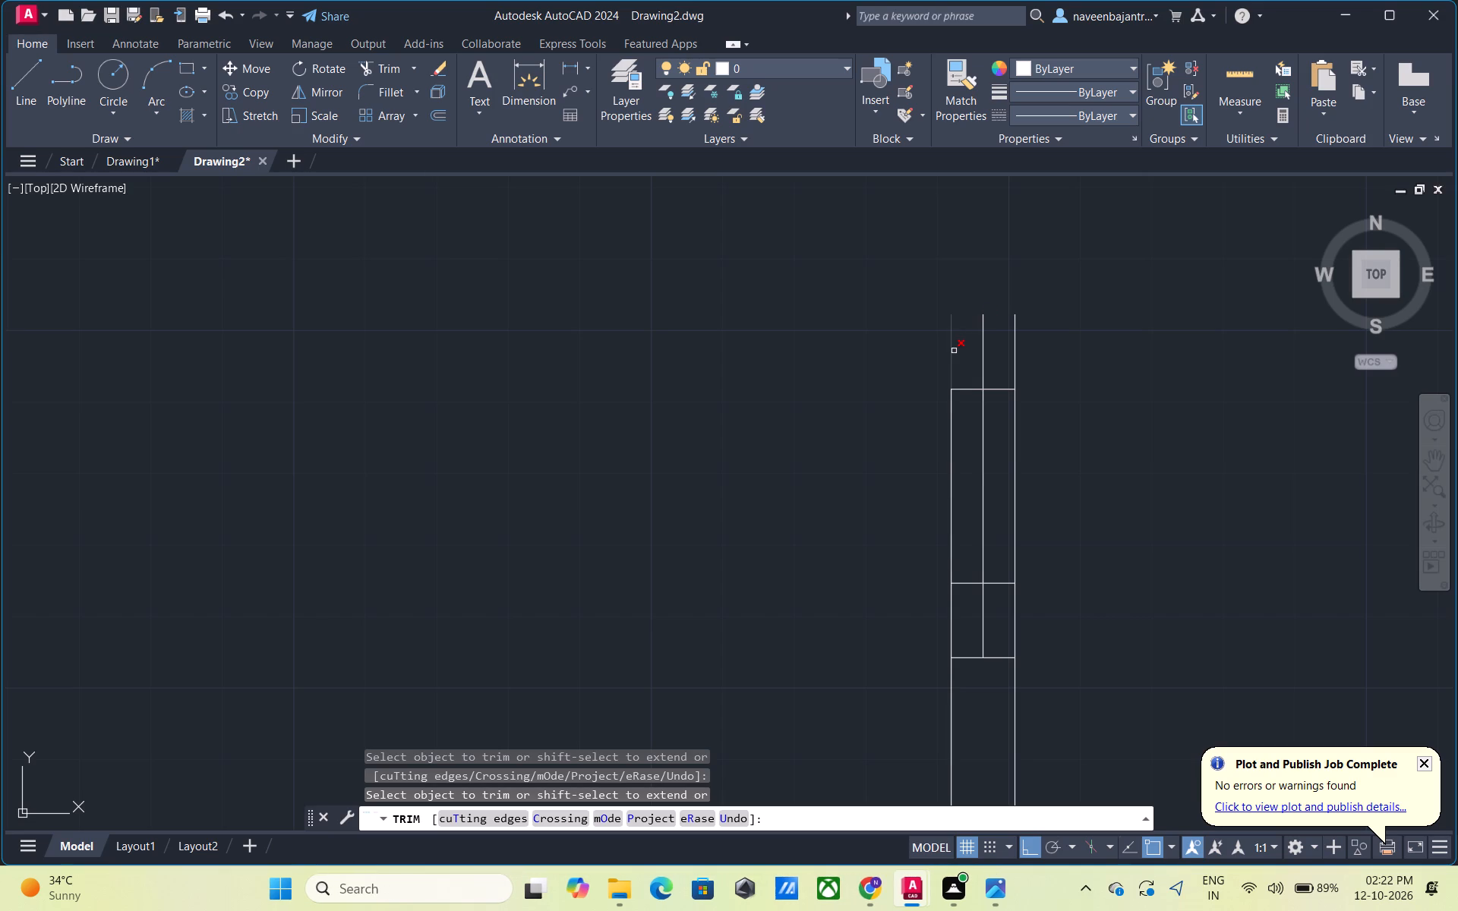
{"action": "left_click", "coordinate": [954, 351]}
{"action": "left_click", "coordinate": [985, 351]}
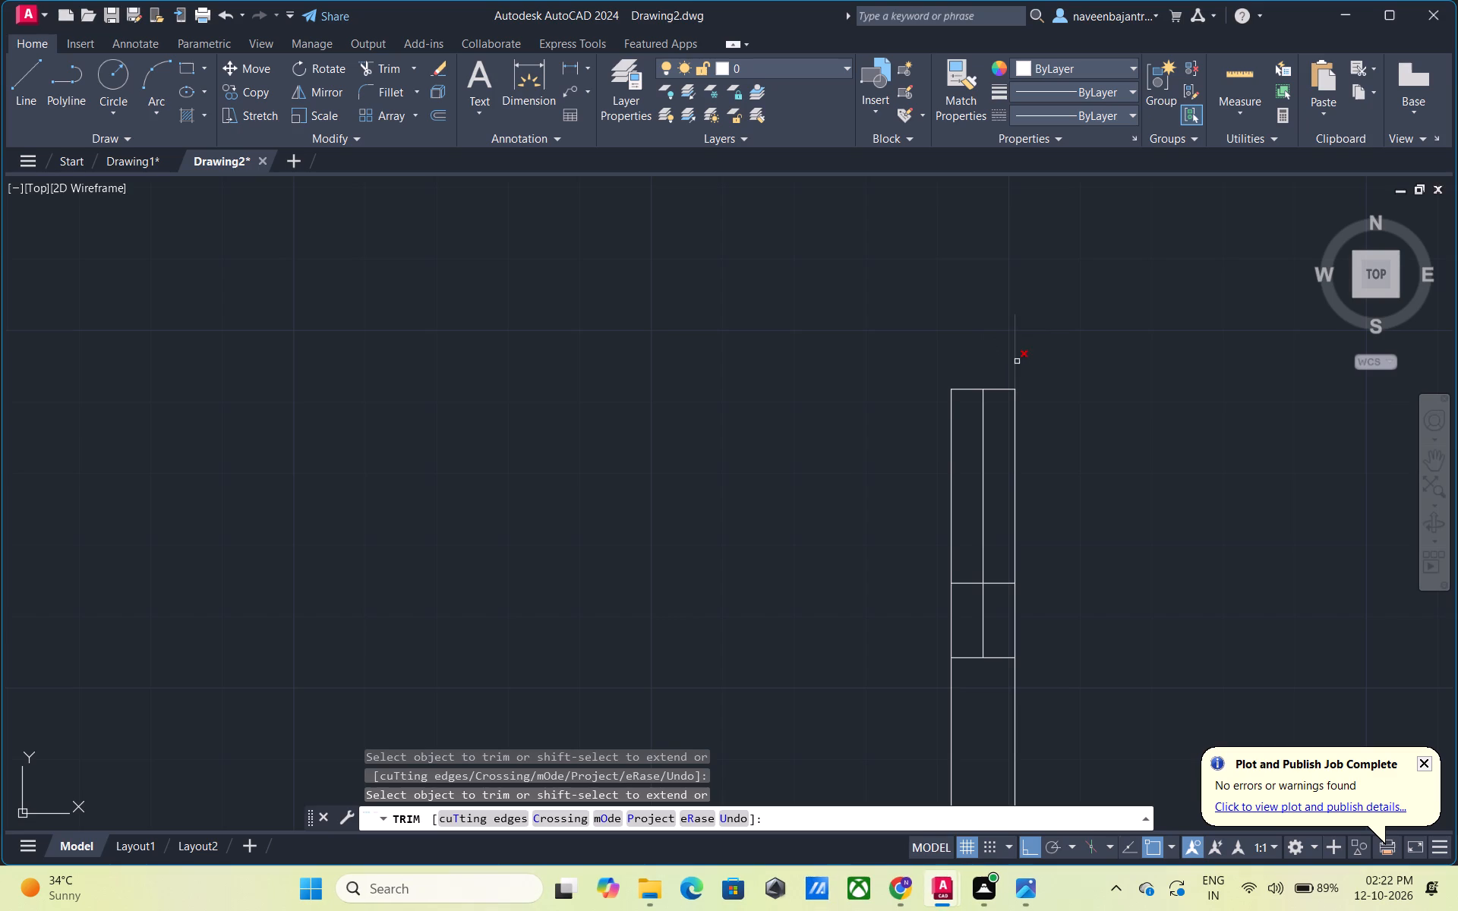
{"action": "left_click", "coordinate": [1017, 361]}
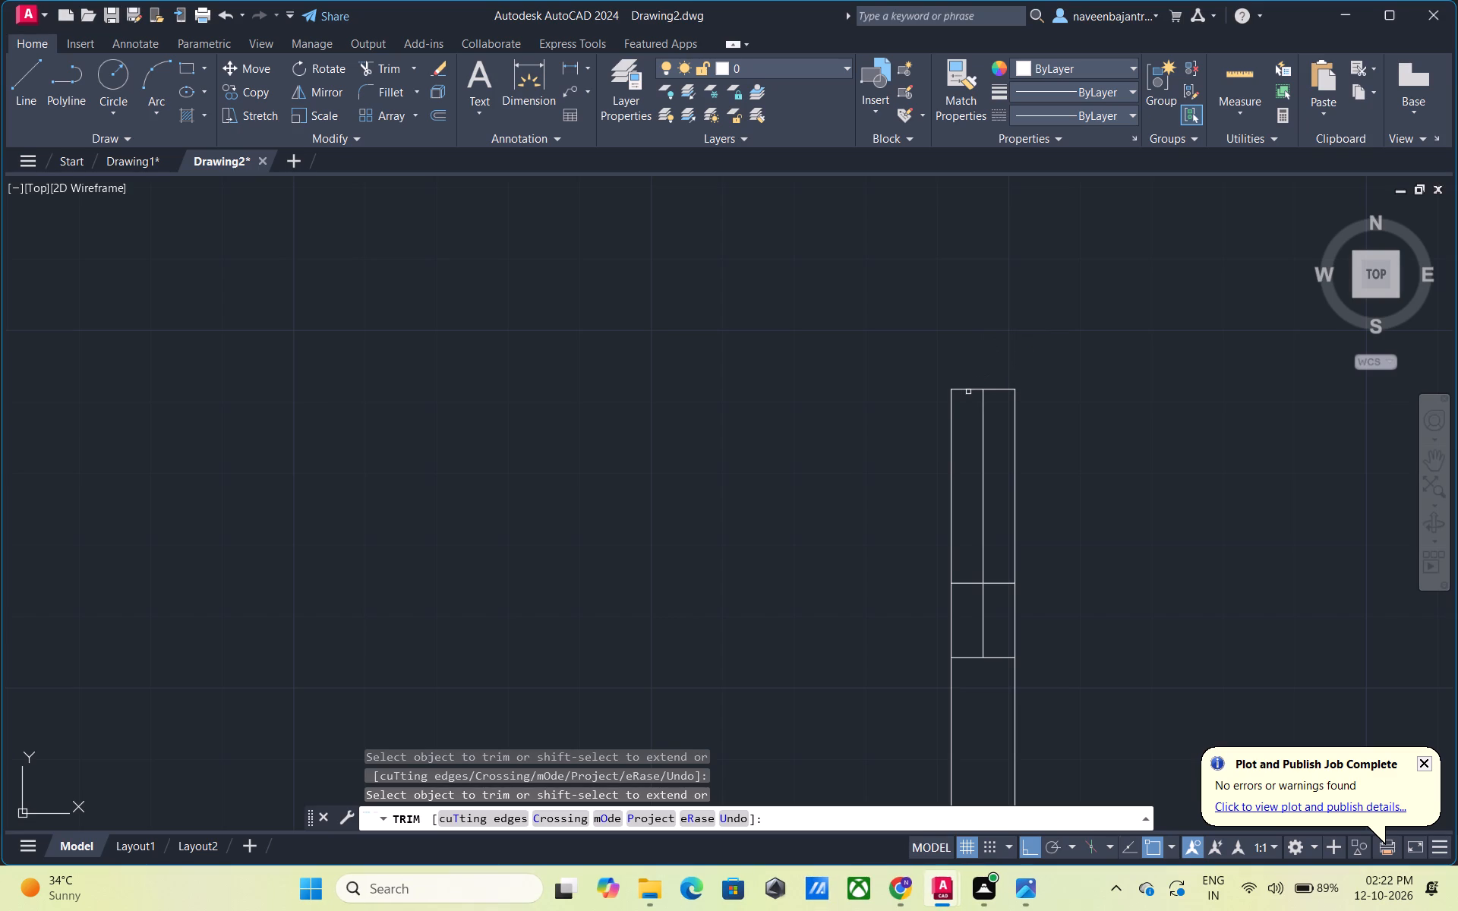
{"action": "left_click", "coordinate": [968, 392]}
{"action": "left_click", "coordinate": [1008, 388]}
{"action": "left_click", "coordinate": [951, 407]}
{"action": "left_click", "coordinate": [985, 408]}
{"action": "left_click", "coordinate": [1012, 413]}
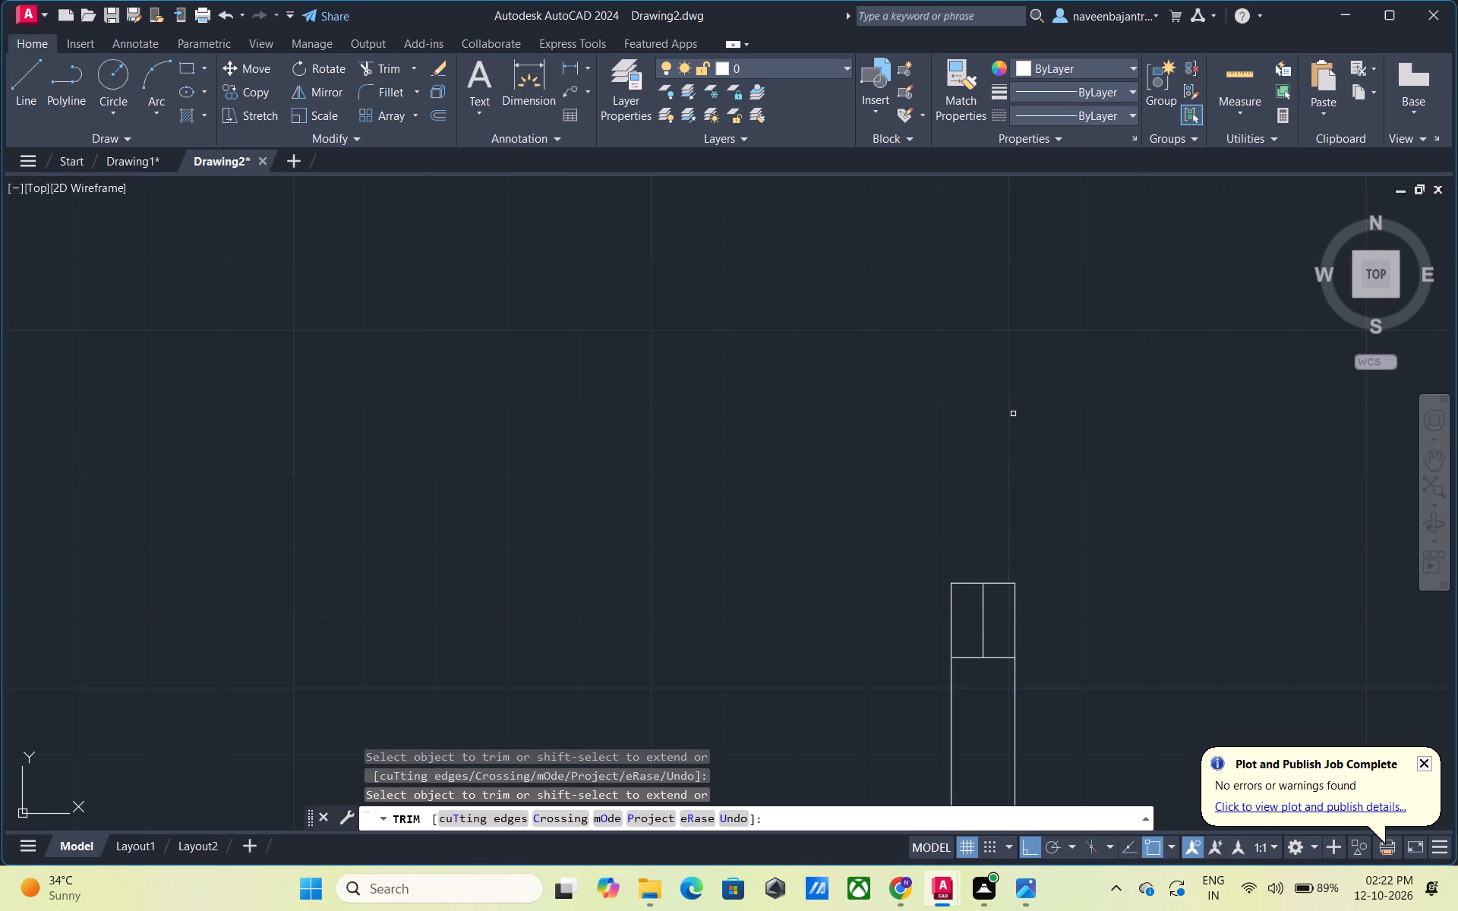
Trim away the east window's southern end section with both cross lines, plus the inner east wall line from there to the room's south wall.
{"action": "middle_click_drag", "start_coordinate": [1007, 462], "coordinate": [996, 275]}
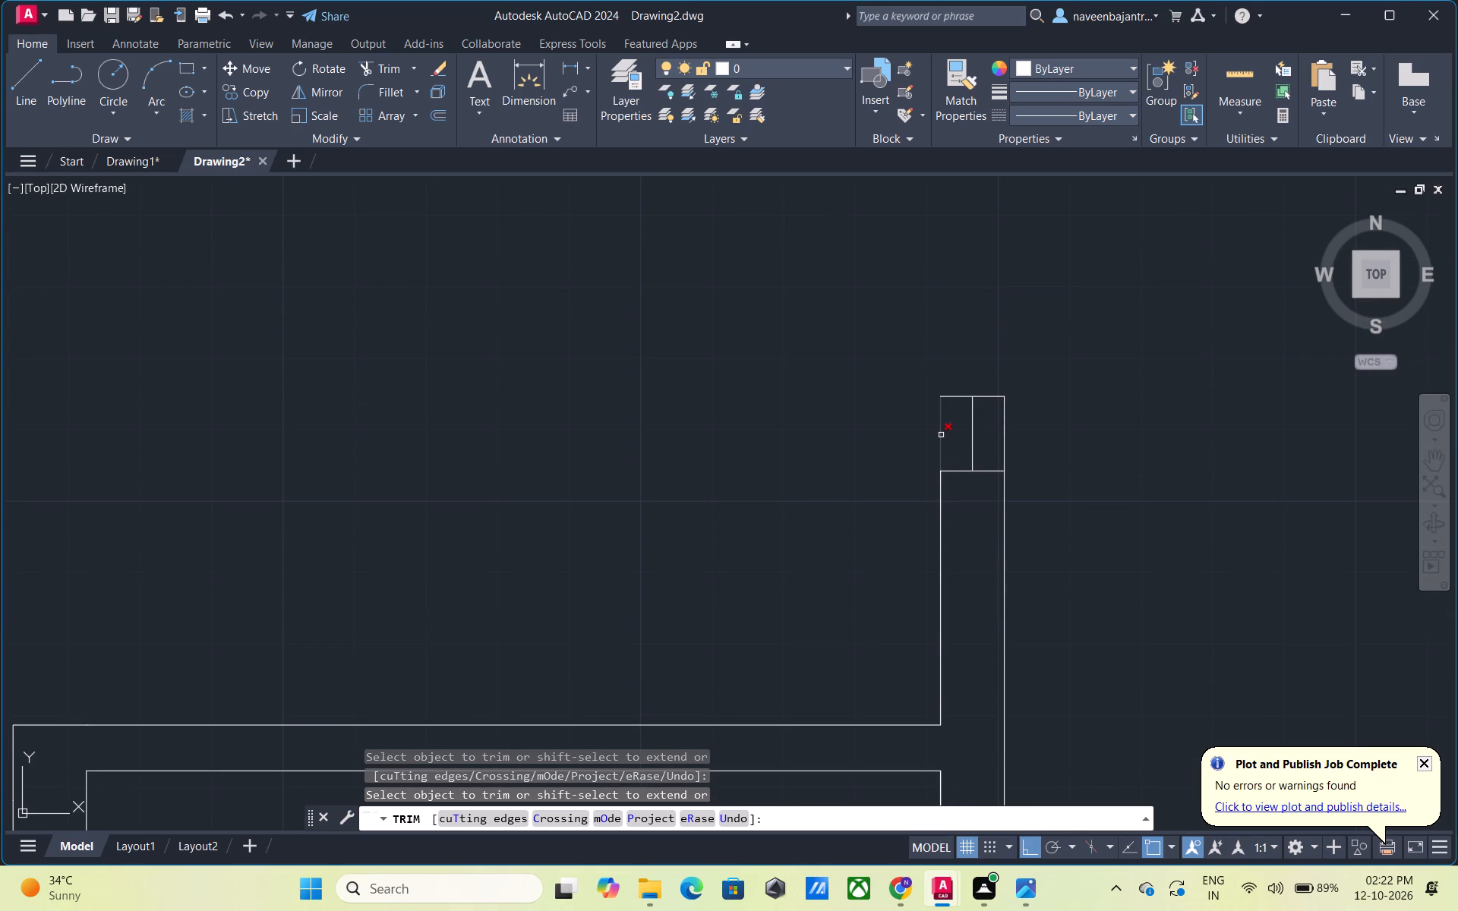
{"action": "left_click", "coordinate": [941, 434]}
{"action": "left_click", "coordinate": [958, 397]}
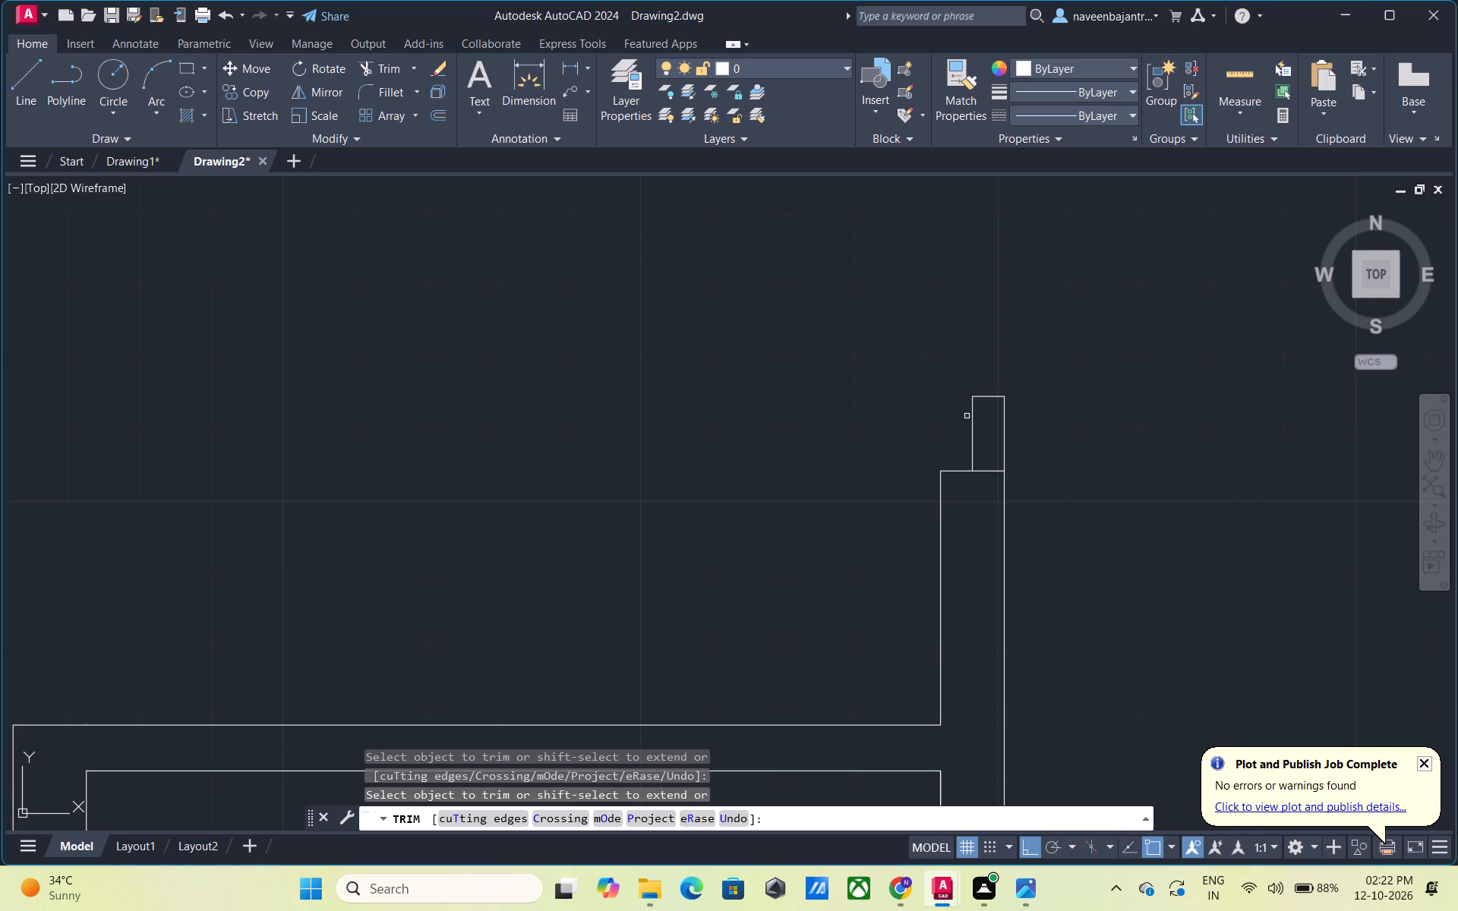
{"action": "left_click", "coordinate": [973, 427]}
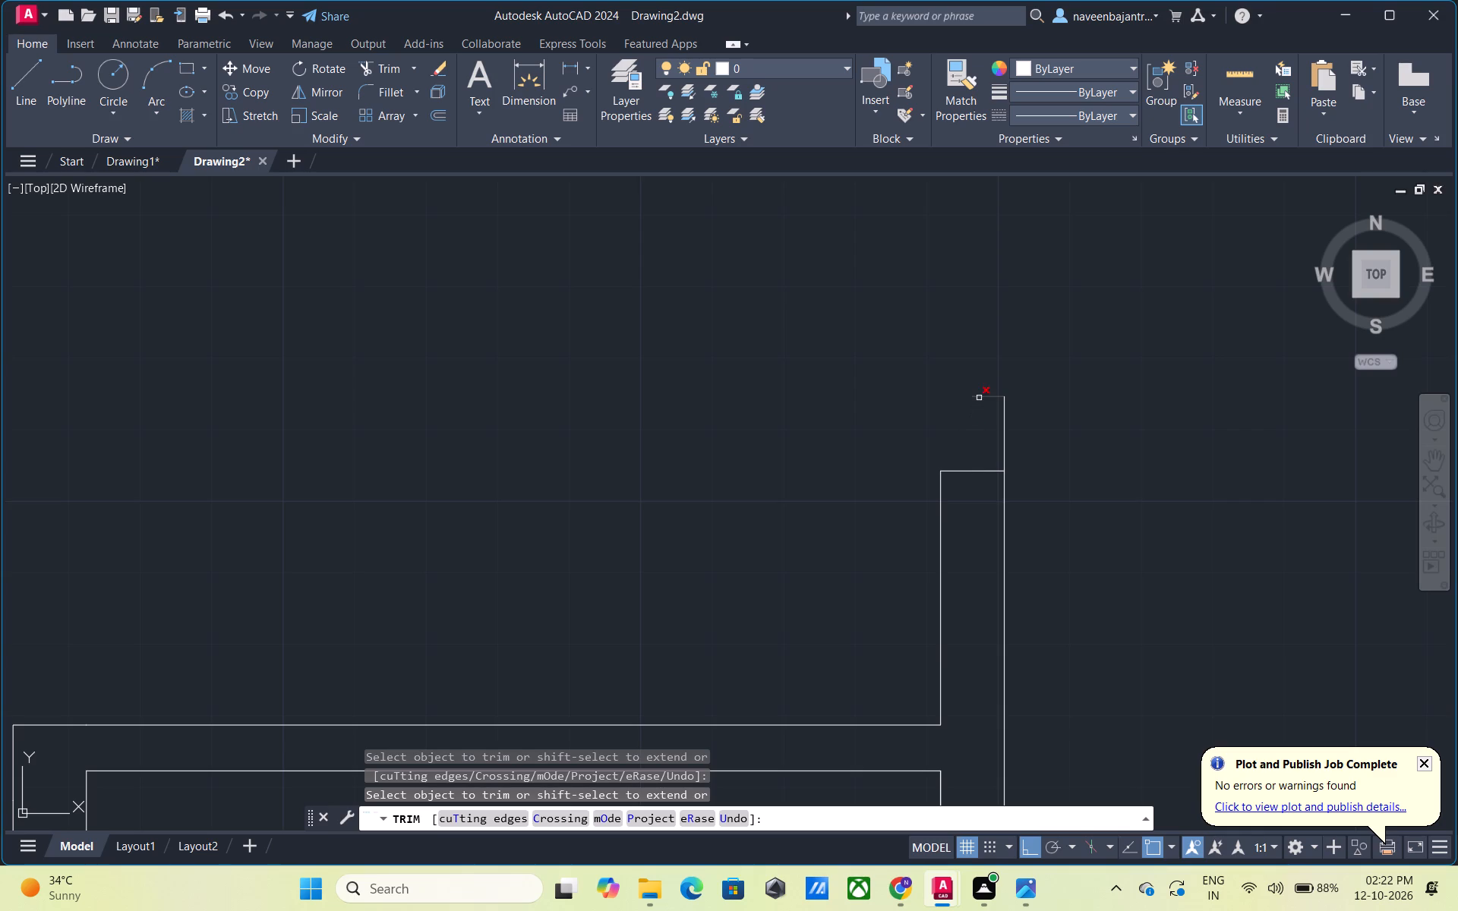
{"action": "left_click", "coordinate": [979, 398]}
{"action": "left_click", "coordinate": [1005, 437]}
{"action": "left_click", "coordinate": [975, 471]}
{"action": "left_click", "coordinate": [940, 509]}
Trim away the northern end section and long middle section of the northwest room's west window, including cross lines, centre line and wall lines.
{"action": "scroll", "coordinate": [940, 509], "scroll_direction": "down", "scroll_amount": 2}
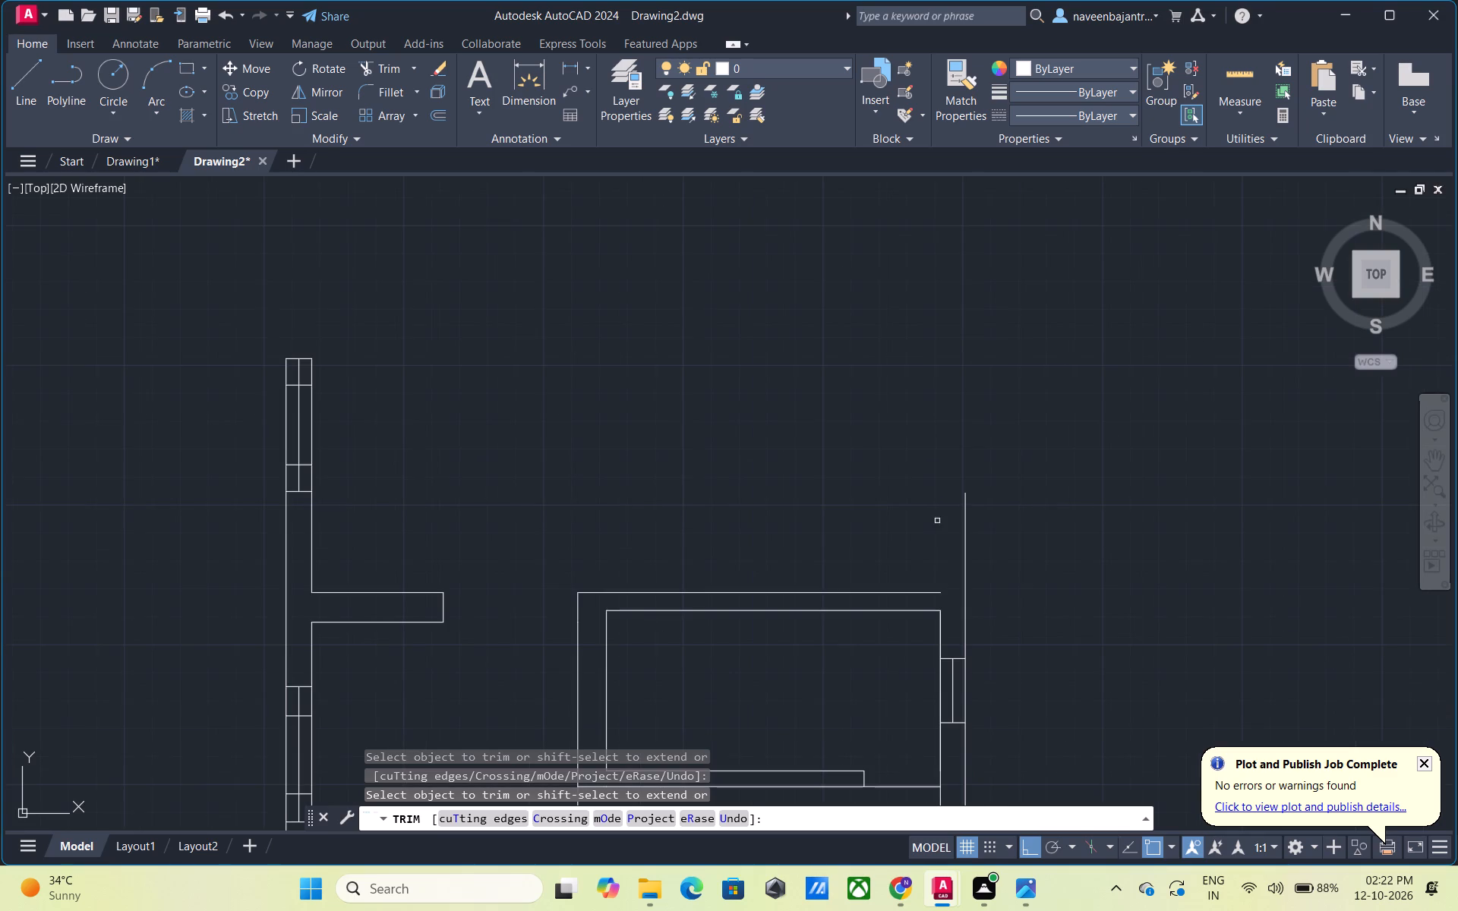
{"action": "scroll", "coordinate": [236, 377], "scroll_direction": "up", "scroll_amount": 3}
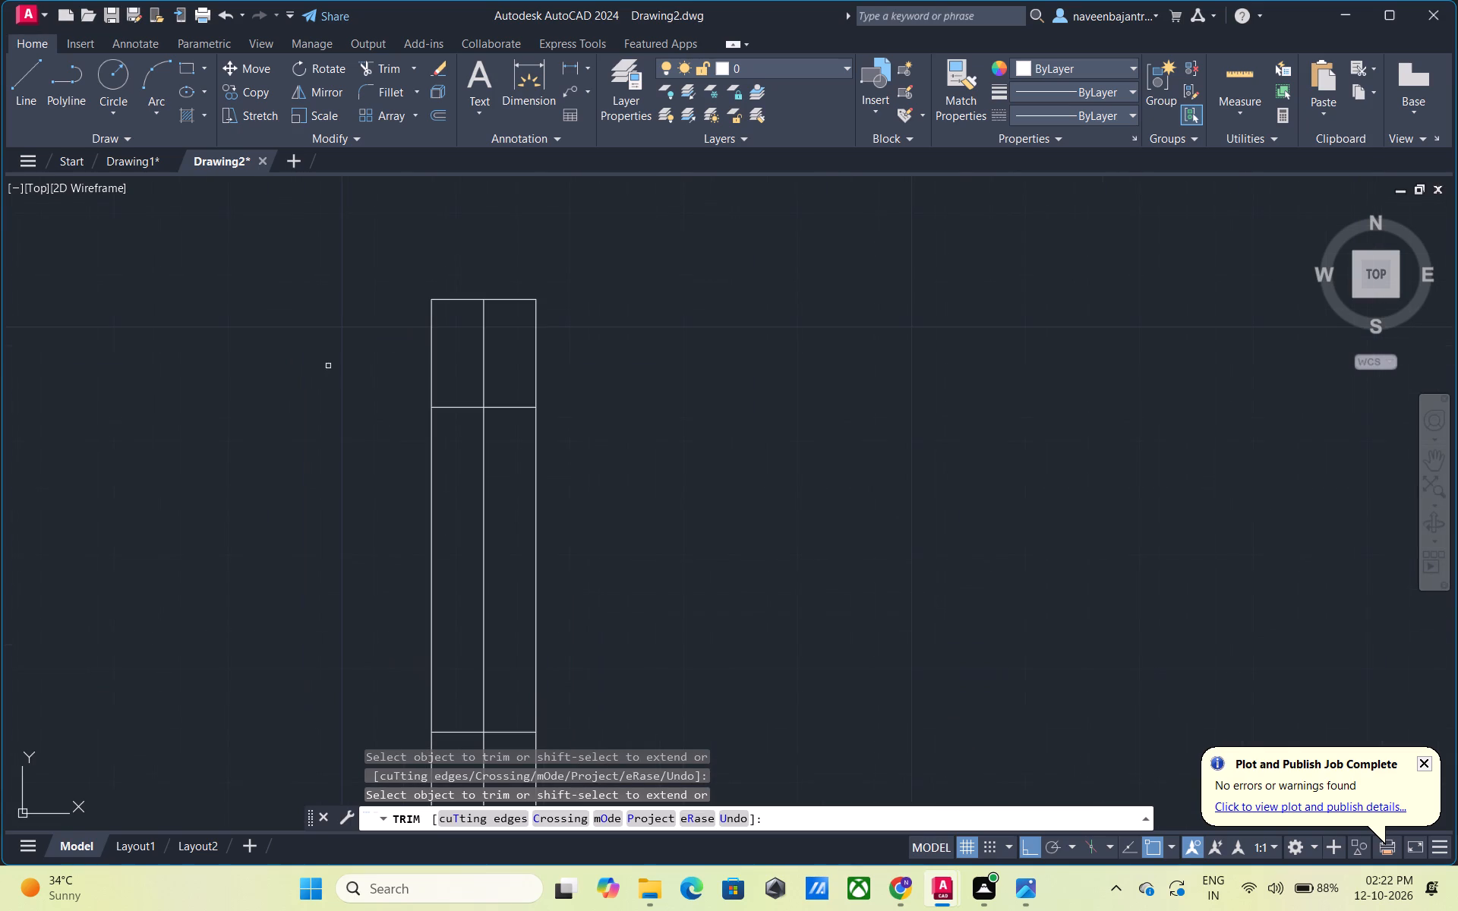
{"action": "left_click", "coordinate": [467, 301]}
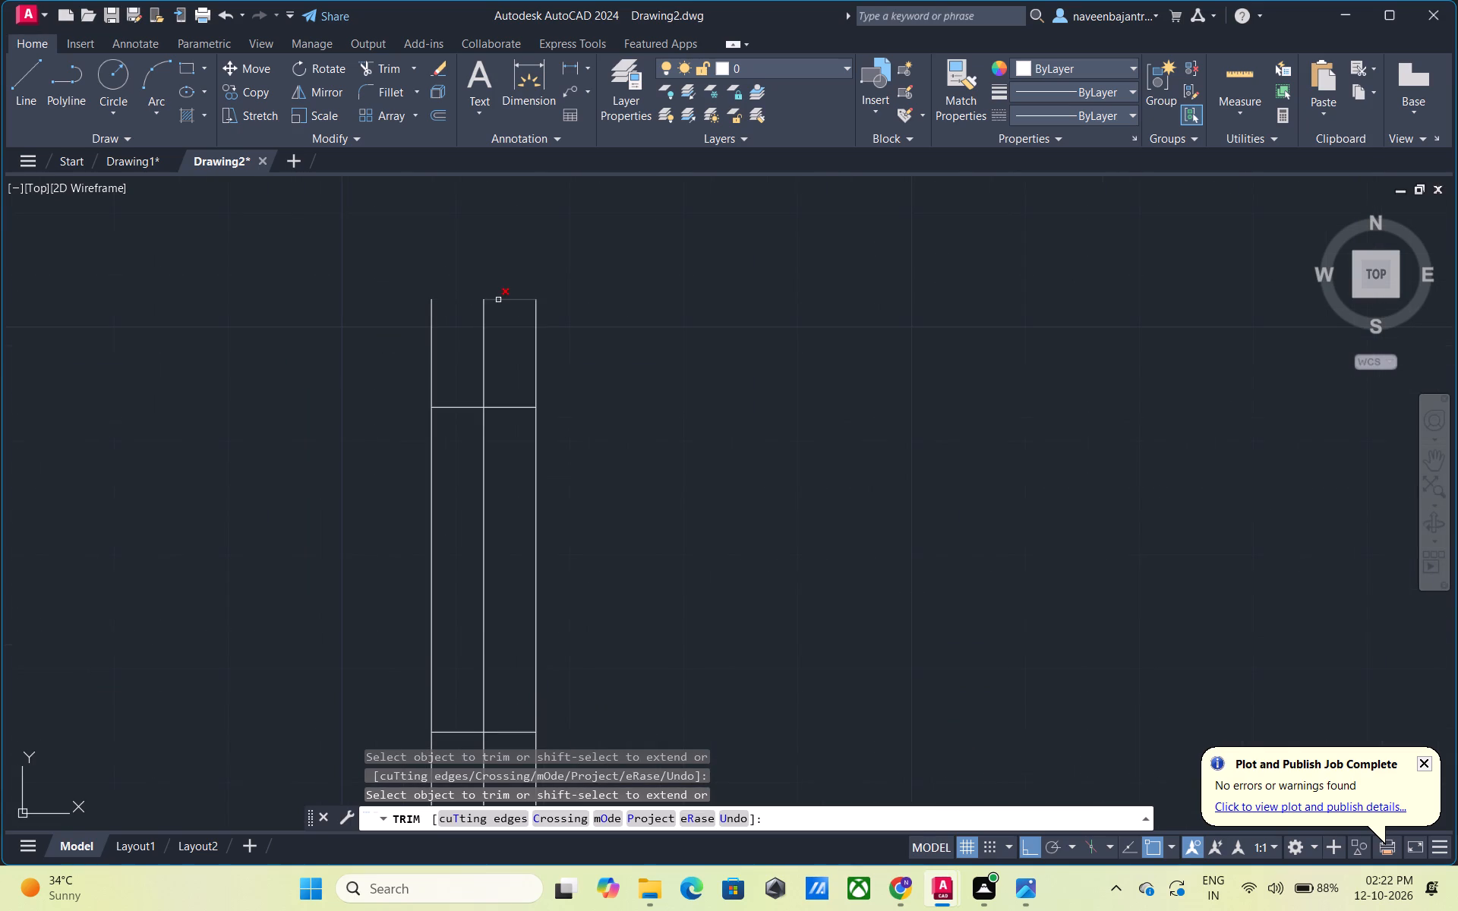
{"action": "left_click", "coordinate": [498, 300]}
{"action": "left_click", "coordinate": [484, 324]}
{"action": "left_click", "coordinate": [434, 342]}
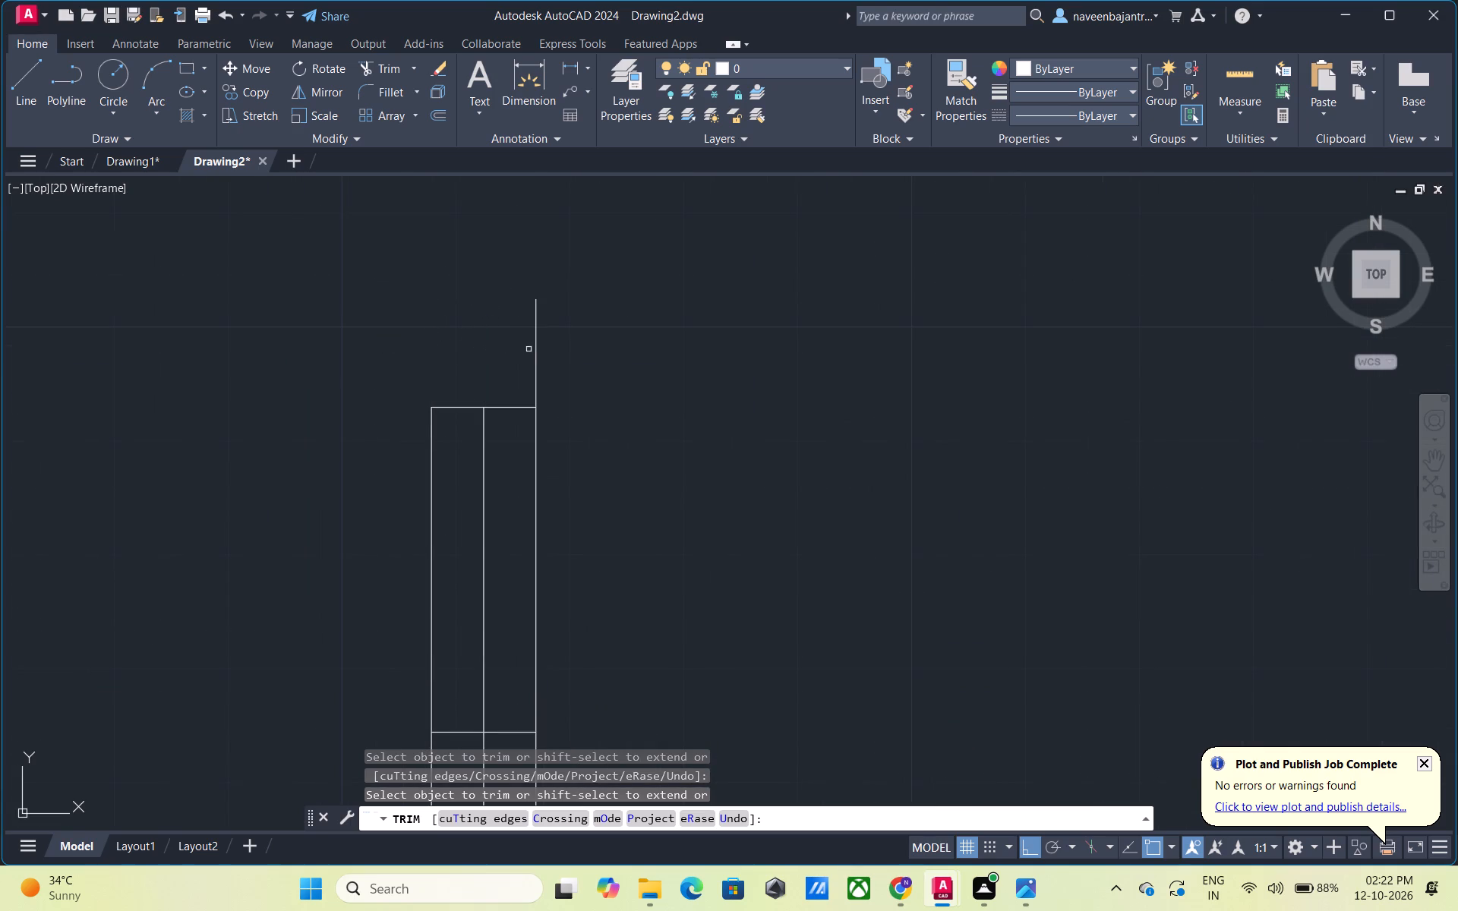
{"action": "left_click", "coordinate": [538, 356]}
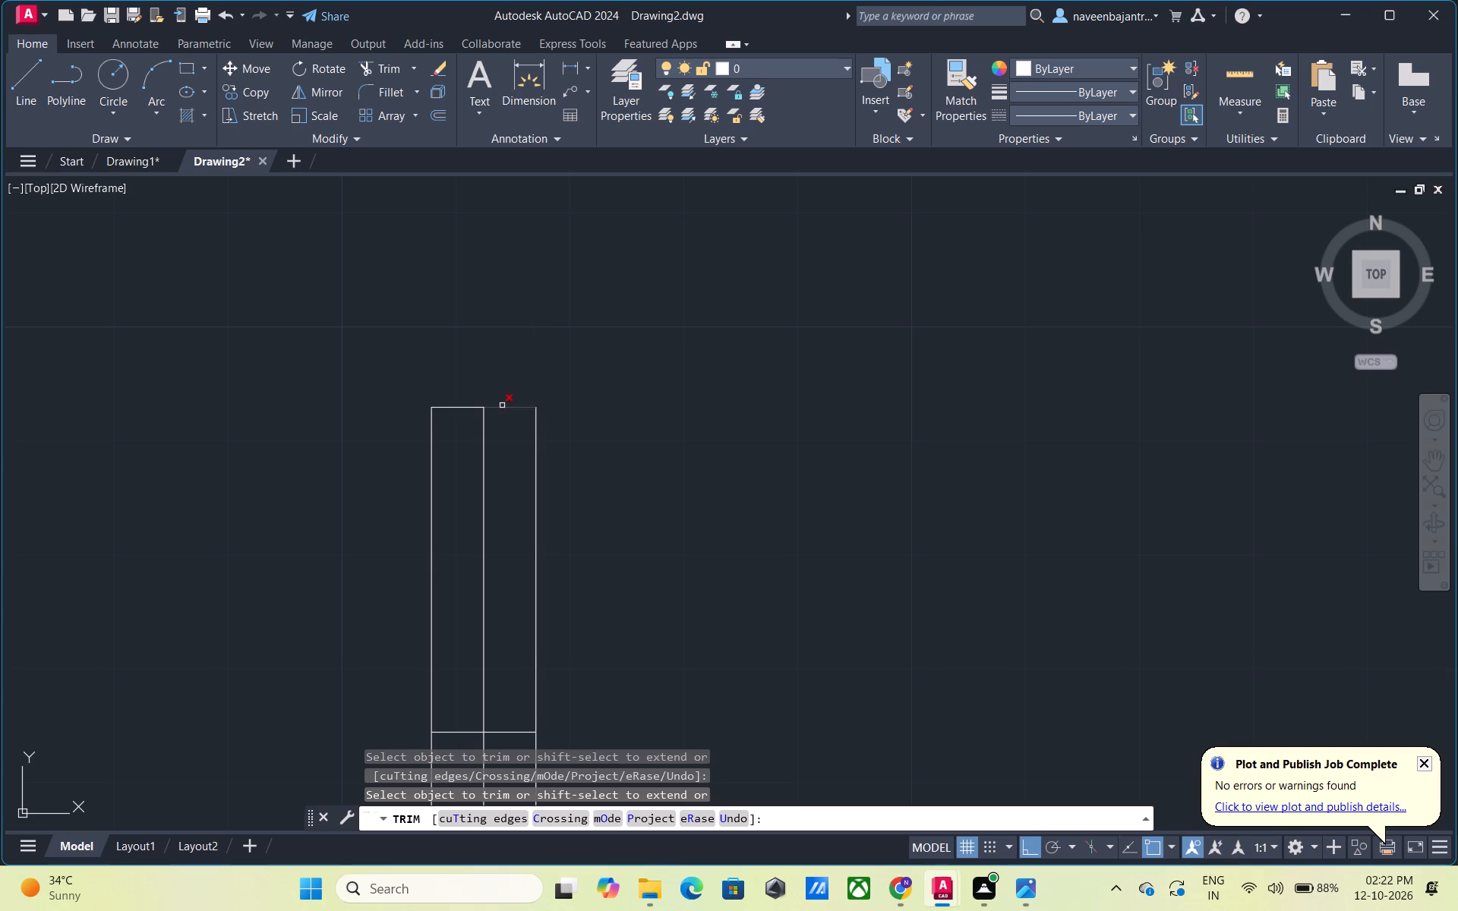
{"action": "left_click", "coordinate": [503, 409]}
{"action": "left_click", "coordinate": [464, 405]}
{"action": "left_click", "coordinate": [434, 437]}
{"action": "left_click", "coordinate": [484, 433]}
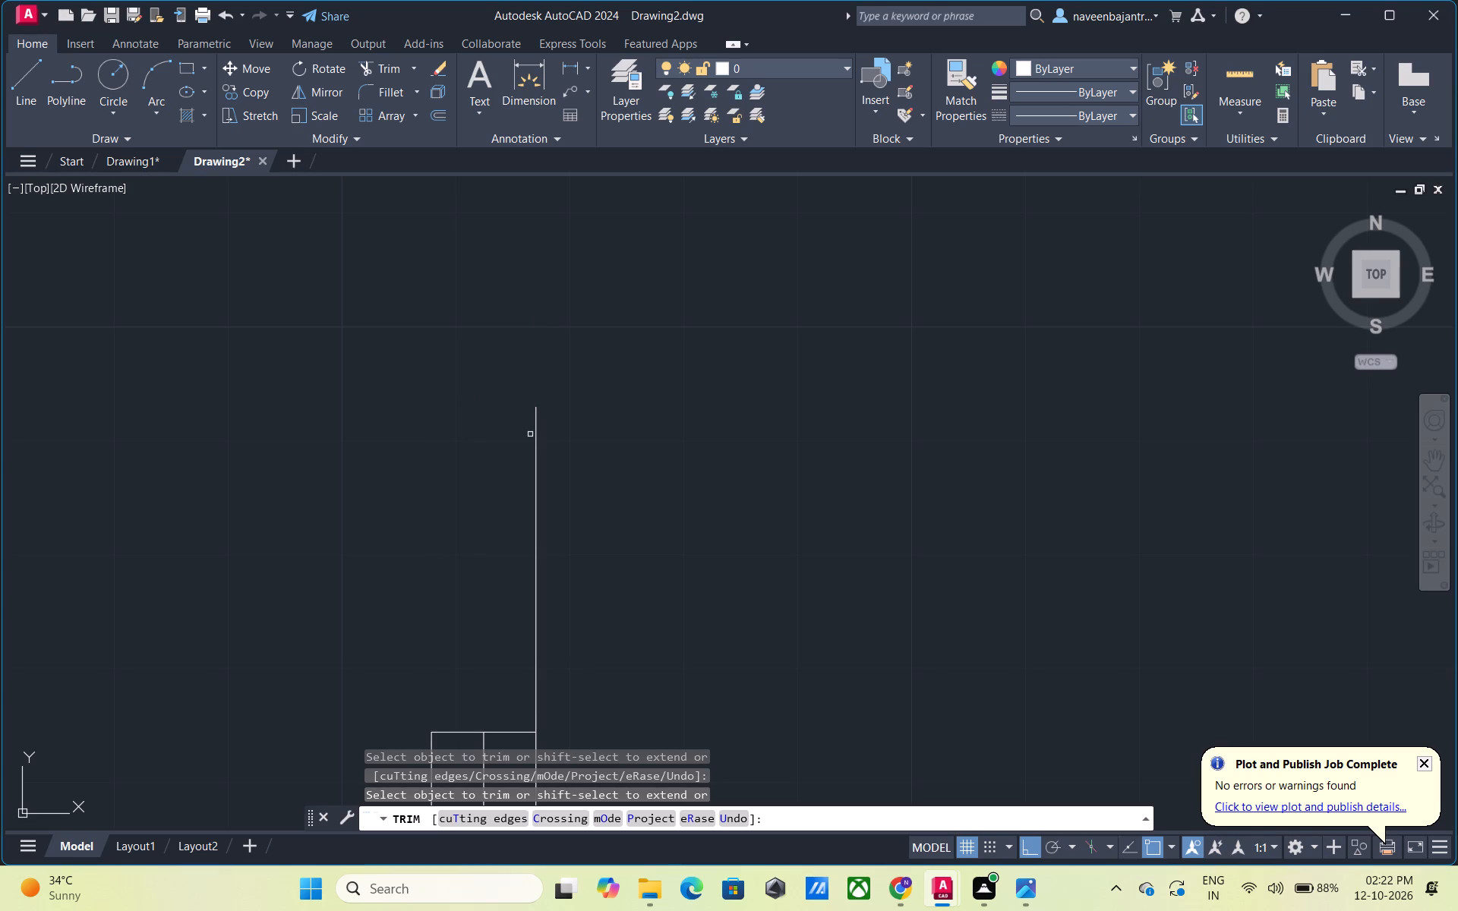
{"action": "left_click", "coordinate": [533, 434]}
Trim away the southern end section of the northwest room's west window, including its cross lines, centre line and both wall lines.
{"action": "scroll", "coordinate": [535, 434], "scroll_direction": "down", "scroll_amount": 2}
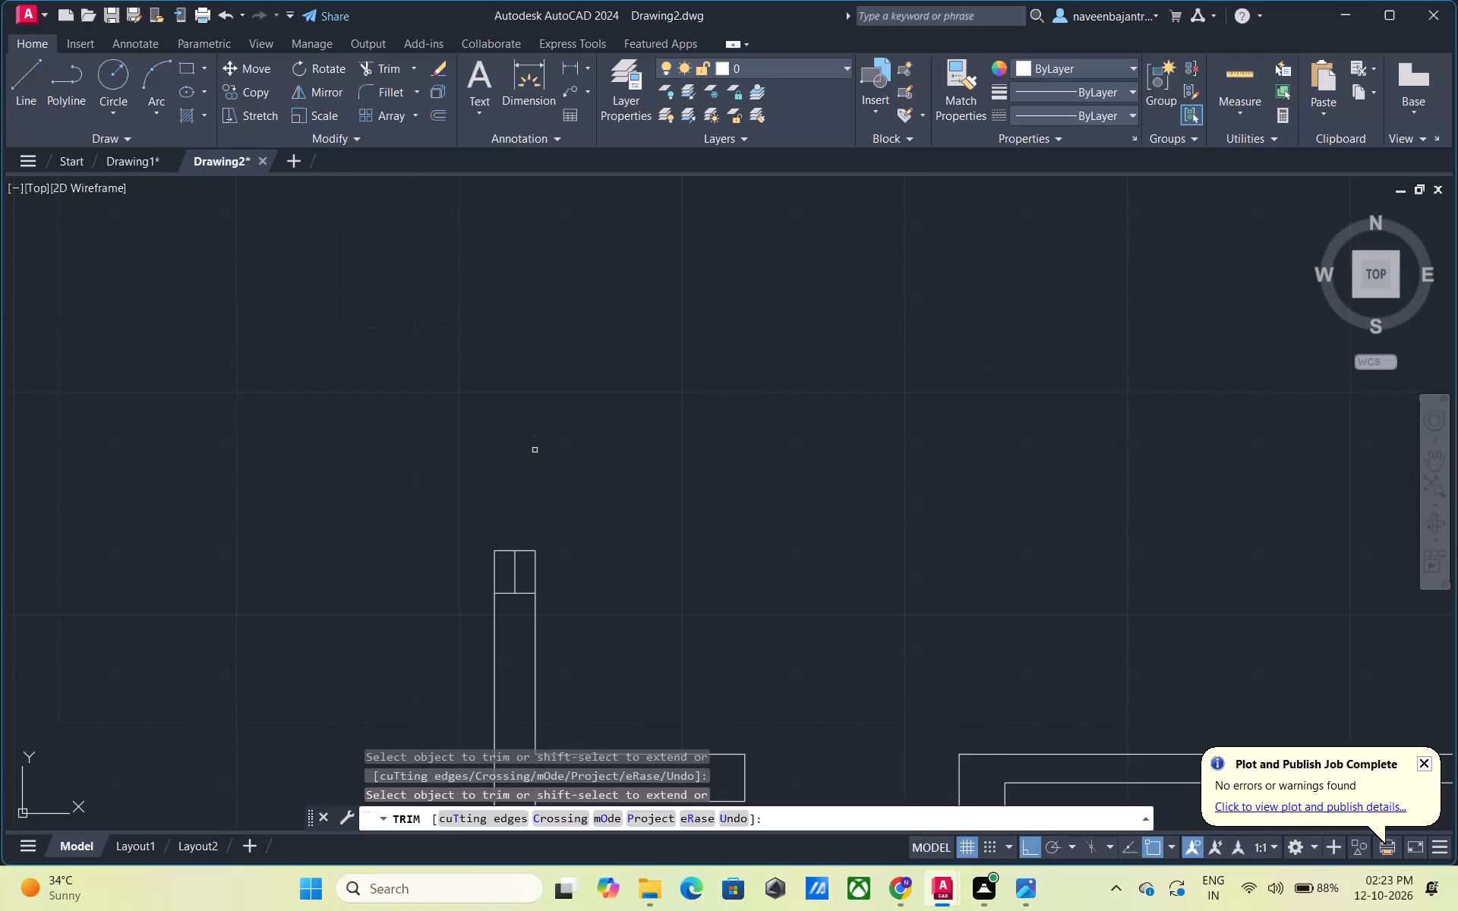
{"action": "middle_click_drag", "start_coordinate": [535, 450], "coordinate": [623, 316]}
{"action": "scroll", "coordinate": [590, 391], "scroll_direction": "up", "scroll_amount": 2}
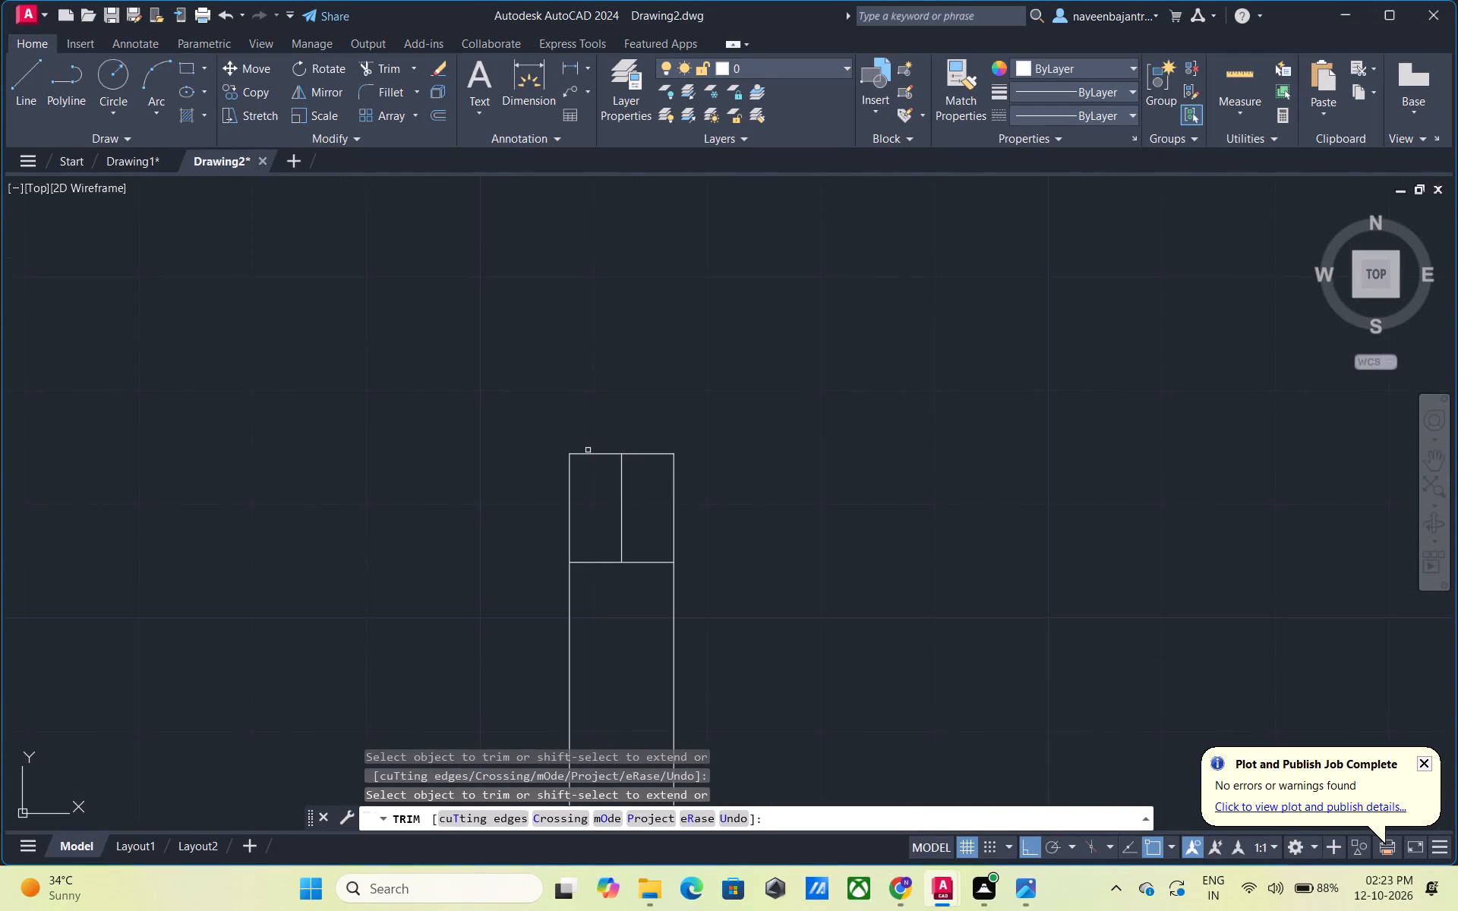
{"action": "left_click", "coordinate": [589, 452]}
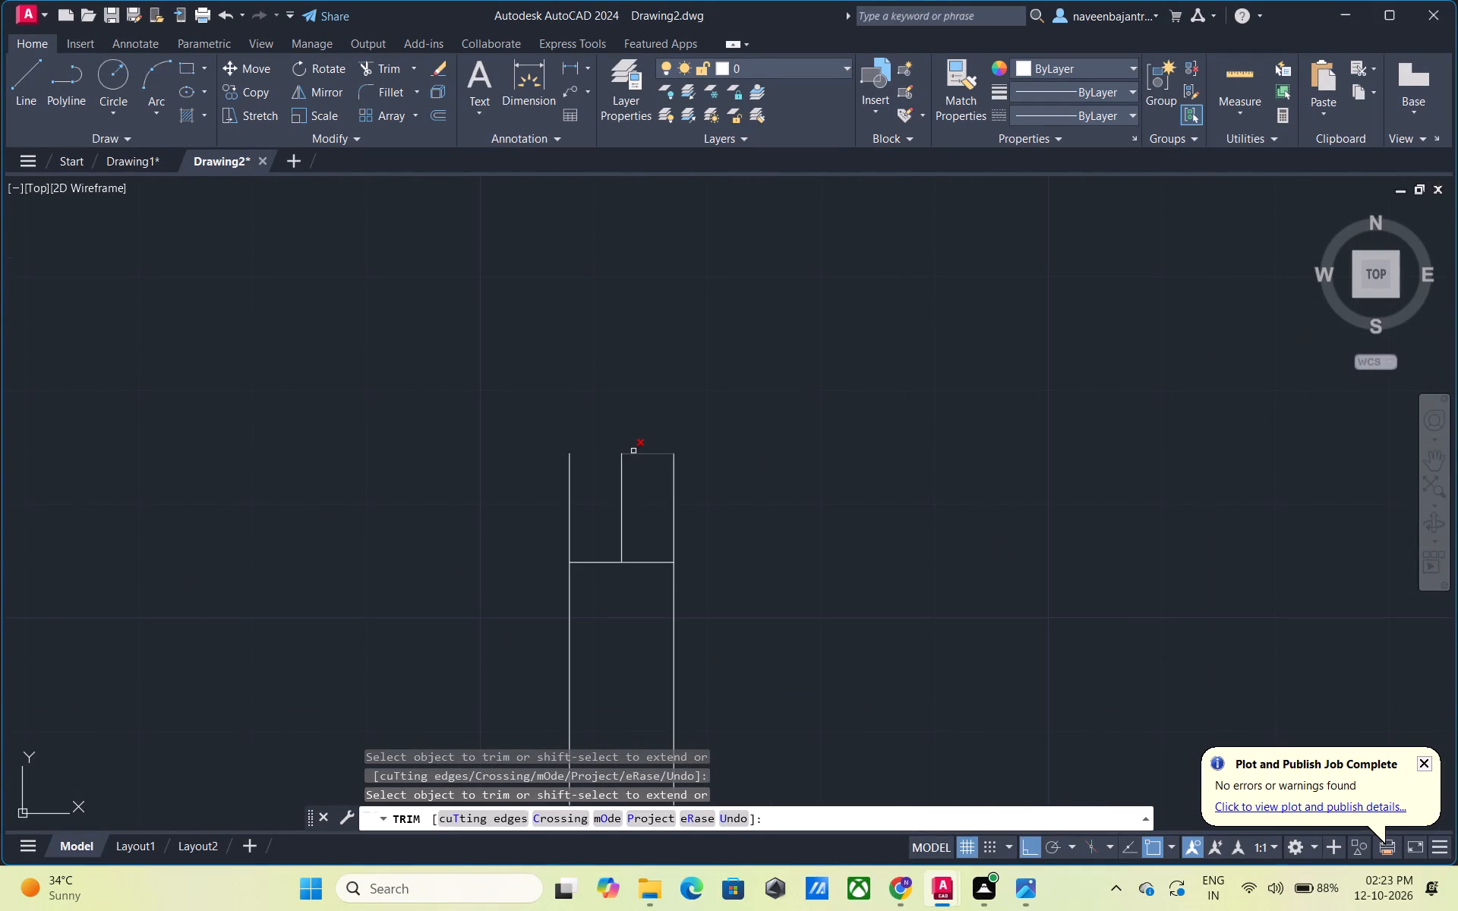
{"action": "left_click", "coordinate": [634, 451]}
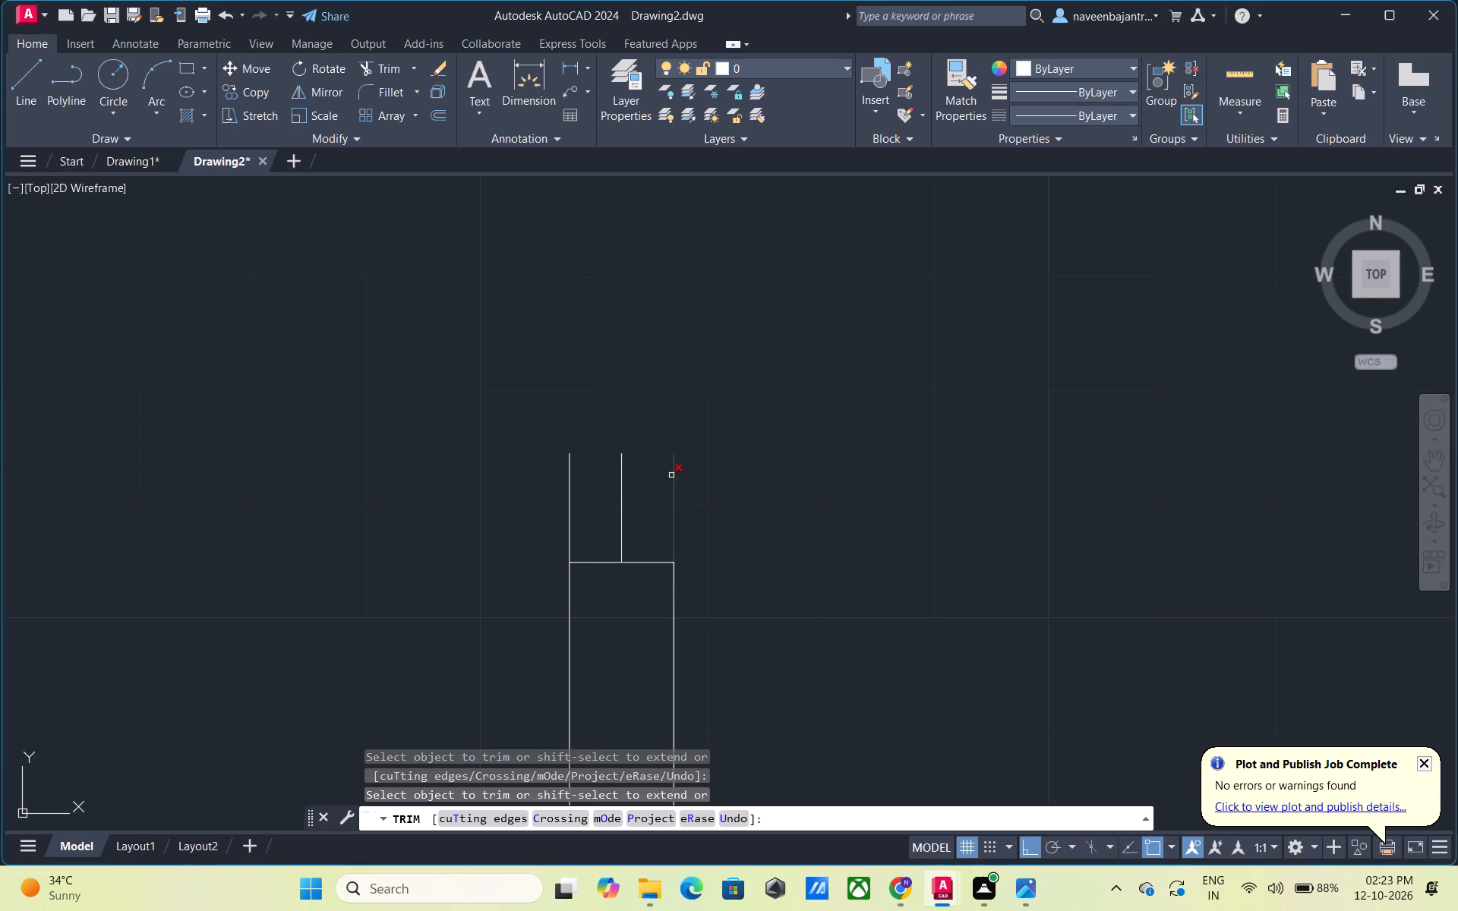
{"action": "left_click", "coordinate": [672, 475]}
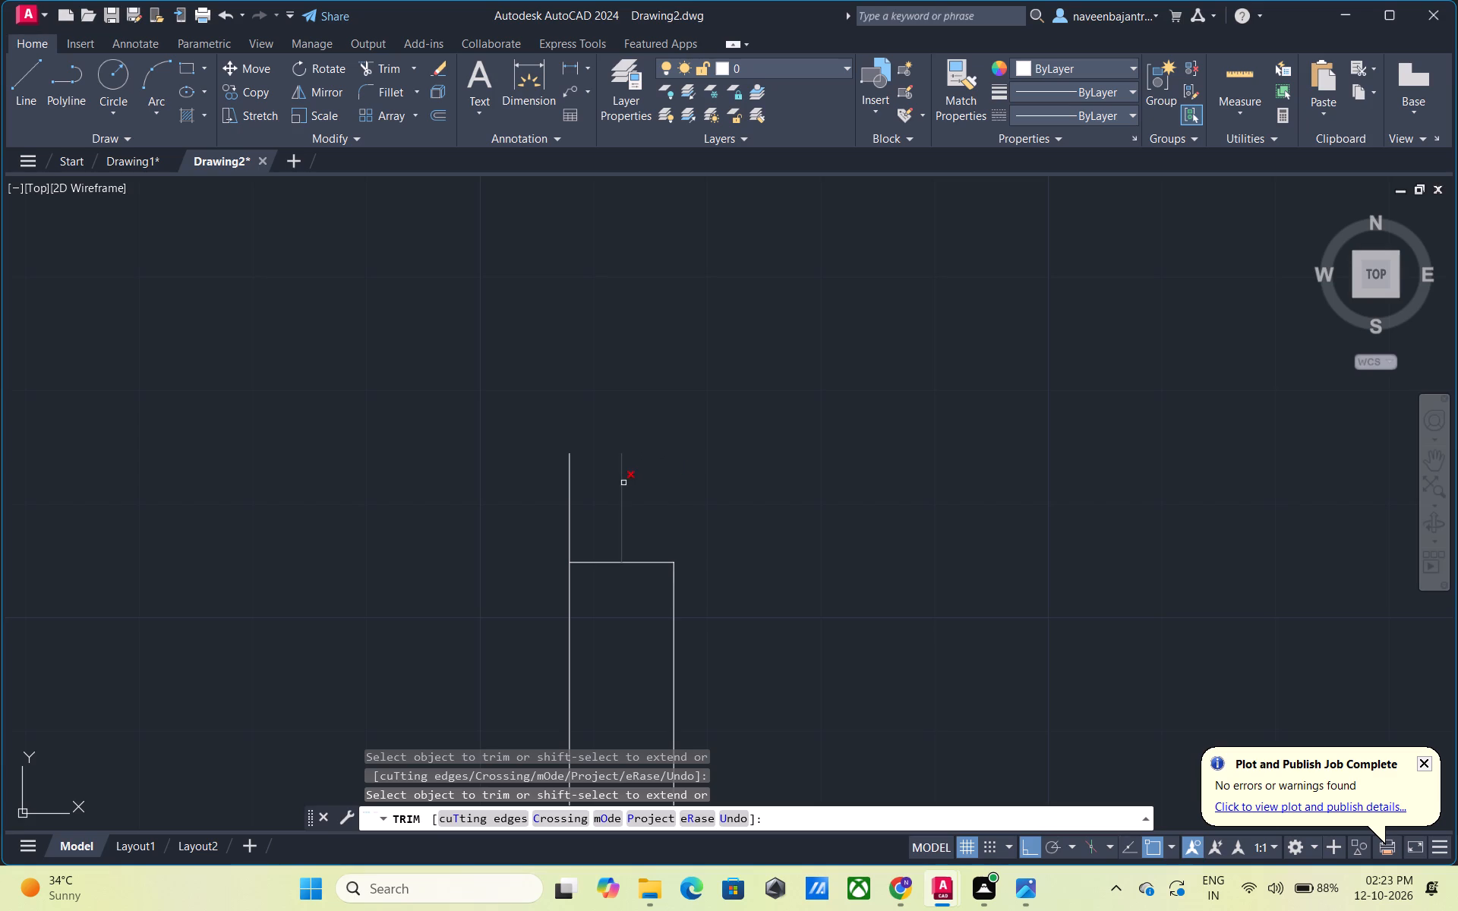
{"action": "left_click", "coordinate": [623, 484]}
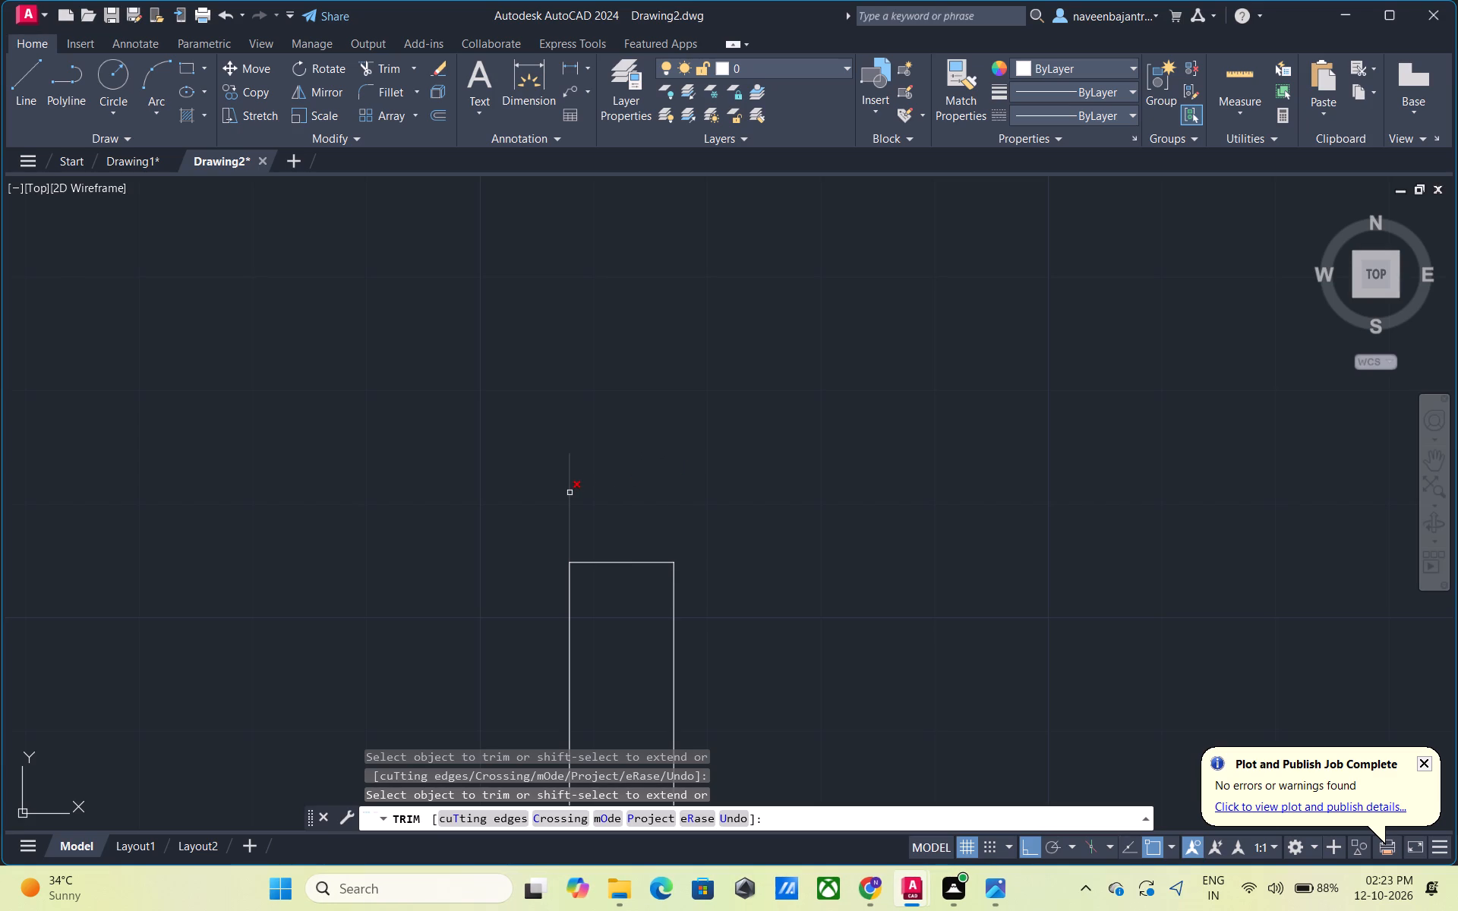
{"action": "left_click", "coordinate": [570, 493]}
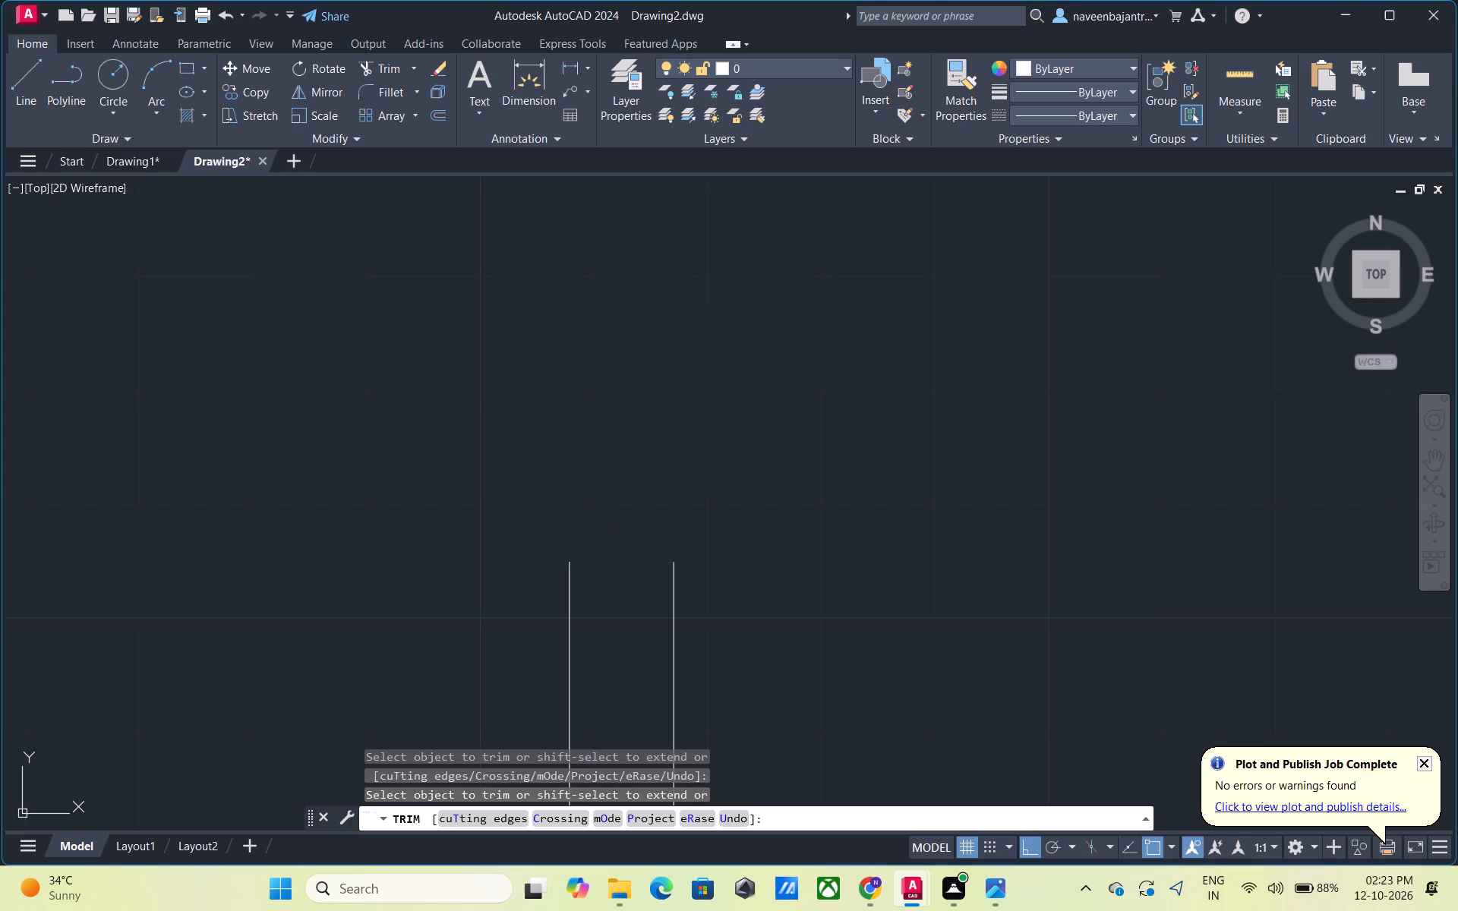
Trim away the inner and outer west wall lines between the removed northwest window and the short partition stub, down to the next window.
{"action": "left_click", "coordinate": [614, 560]}
{"action": "scroll", "coordinate": [614, 560], "scroll_direction": "down", "scroll_amount": 3}
{"action": "middle_click_drag", "start_coordinate": [614, 560], "coordinate": [613, 484]}
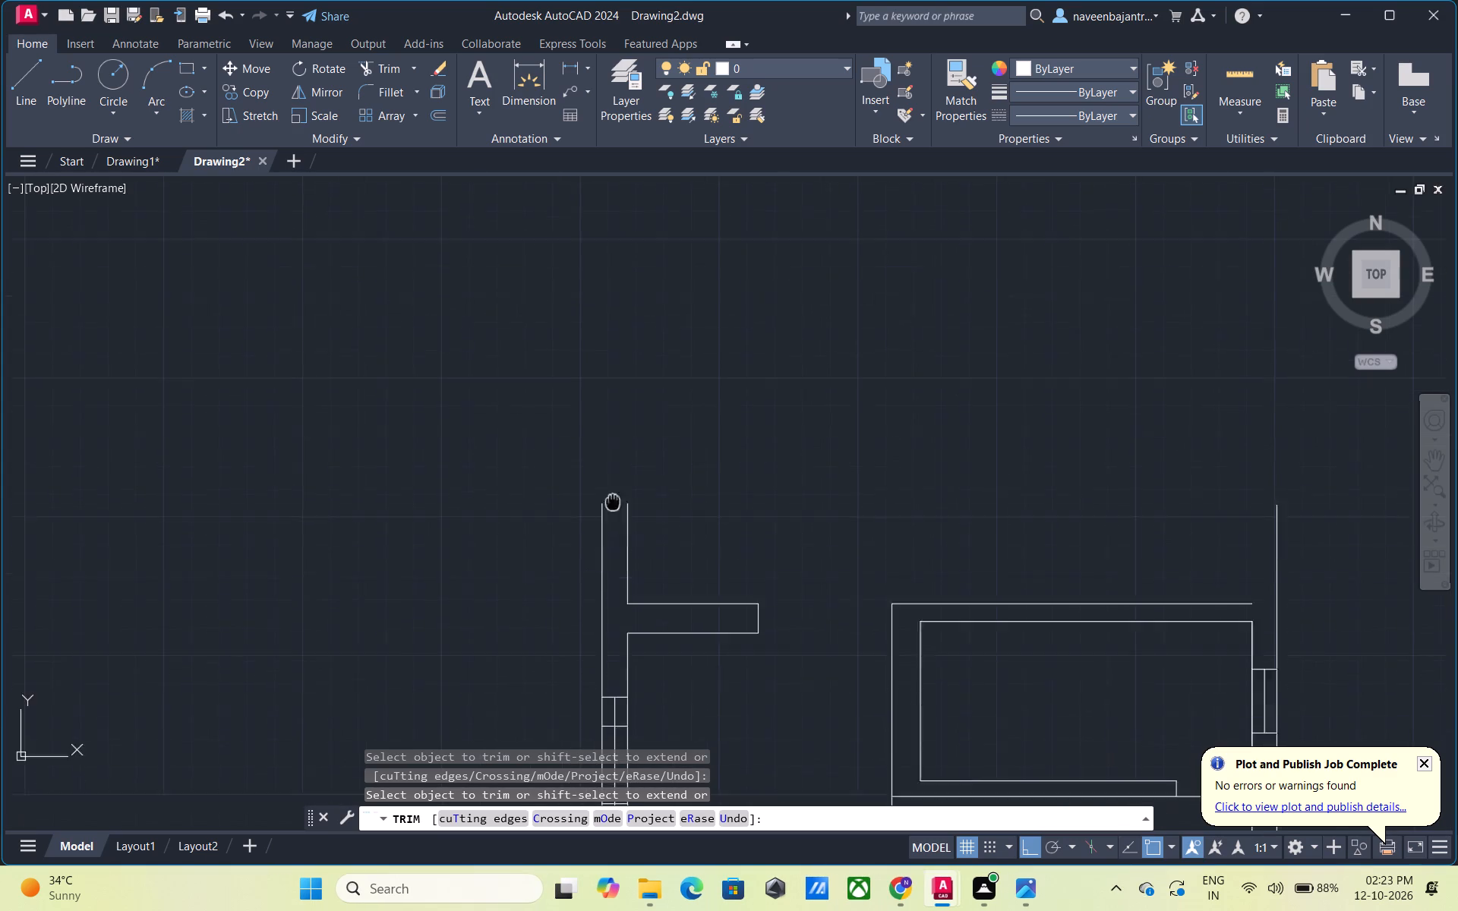
{"action": "middle_click_drag", "start_coordinate": [613, 484], "coordinate": [623, 402]}
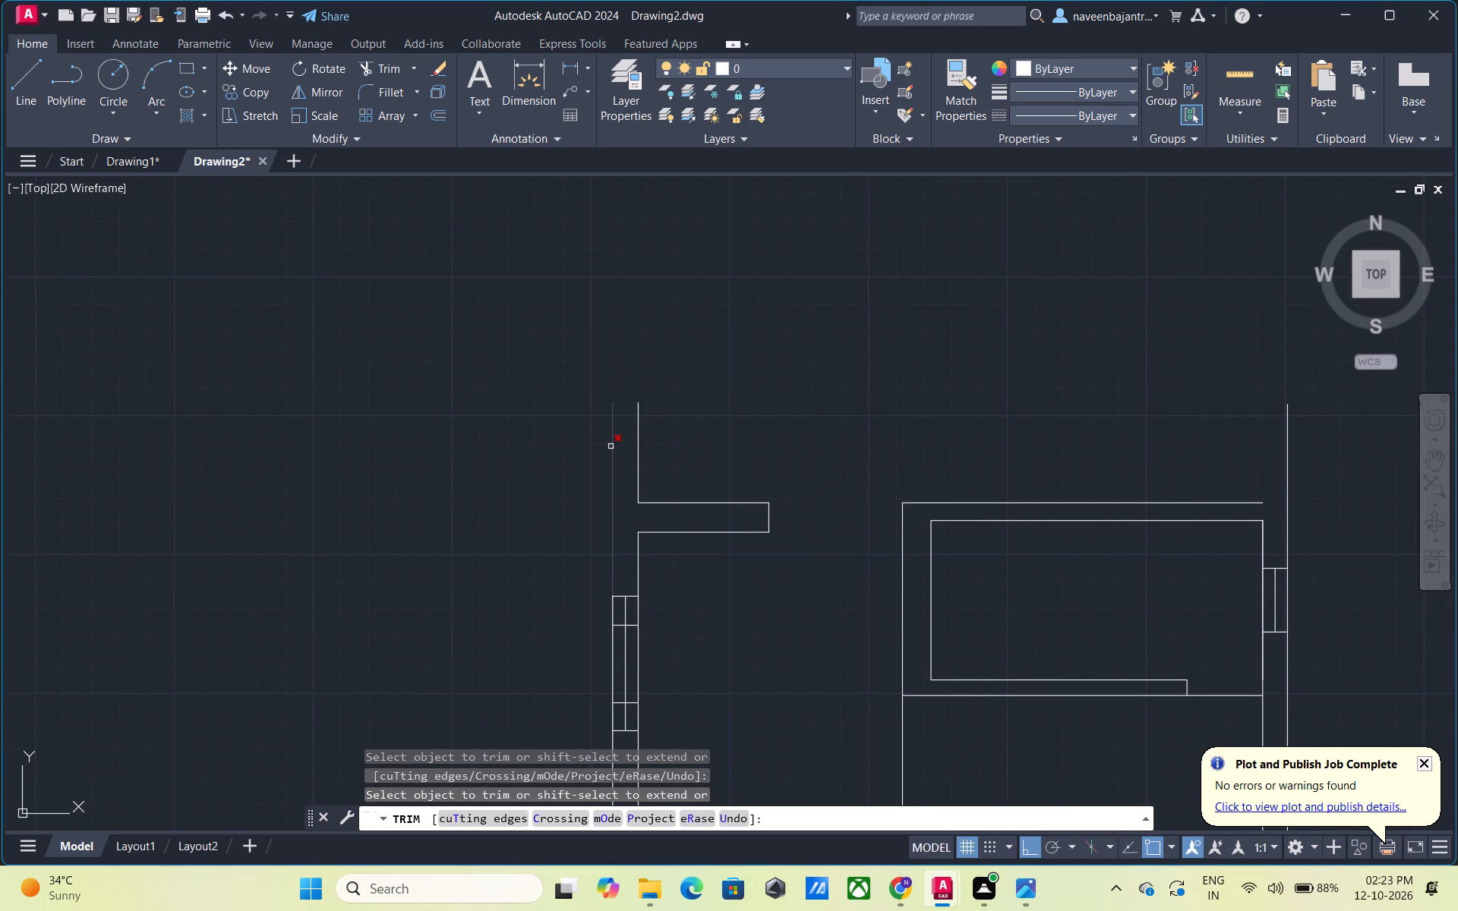
{"action": "left_click", "coordinate": [611, 446]}
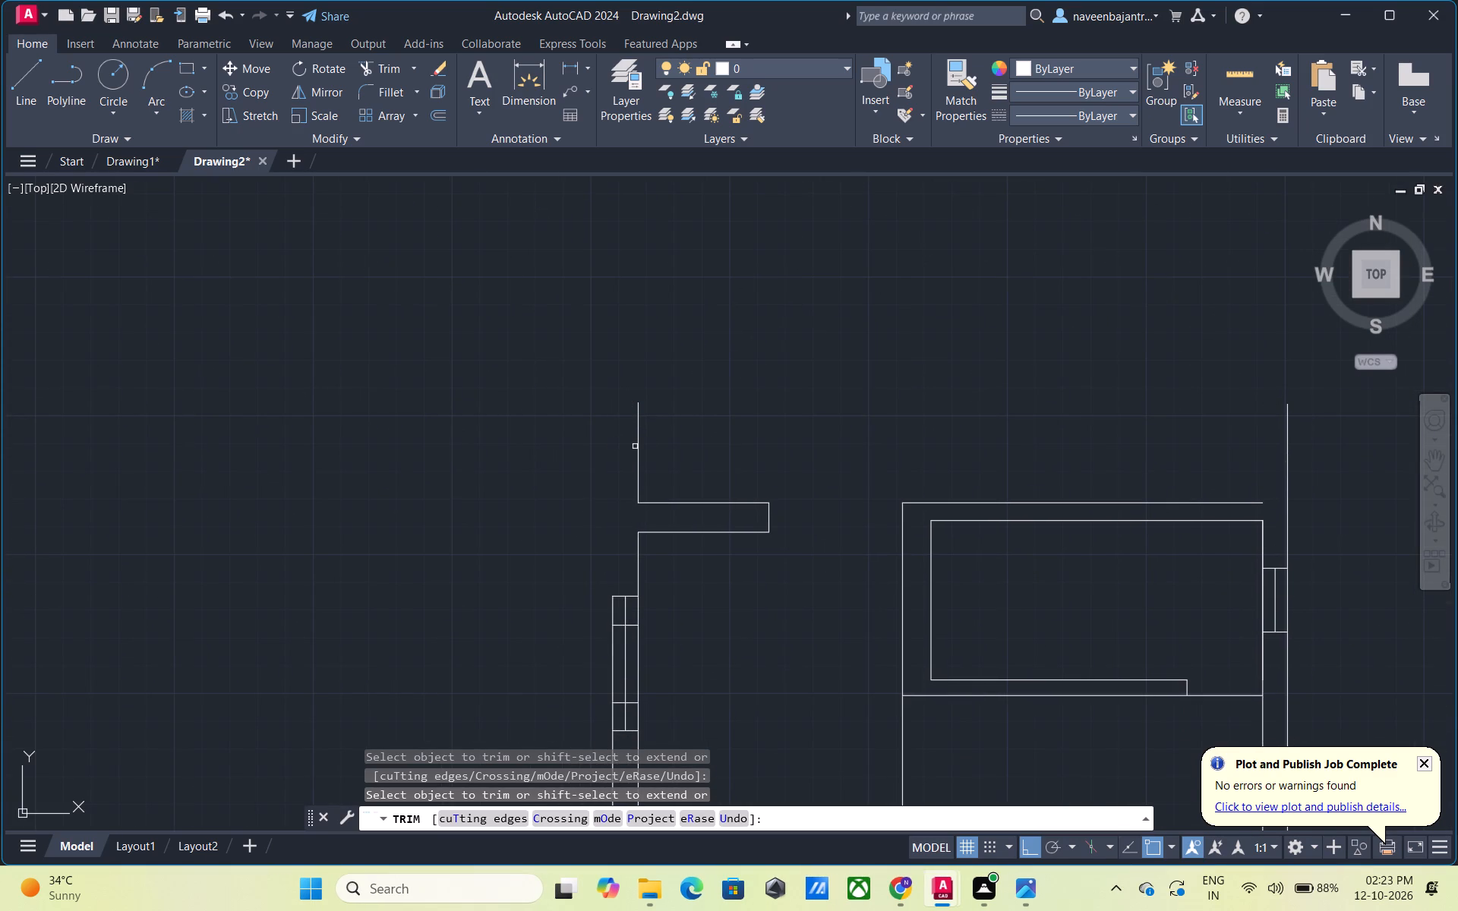
{"action": "left_click", "coordinate": [637, 446]}
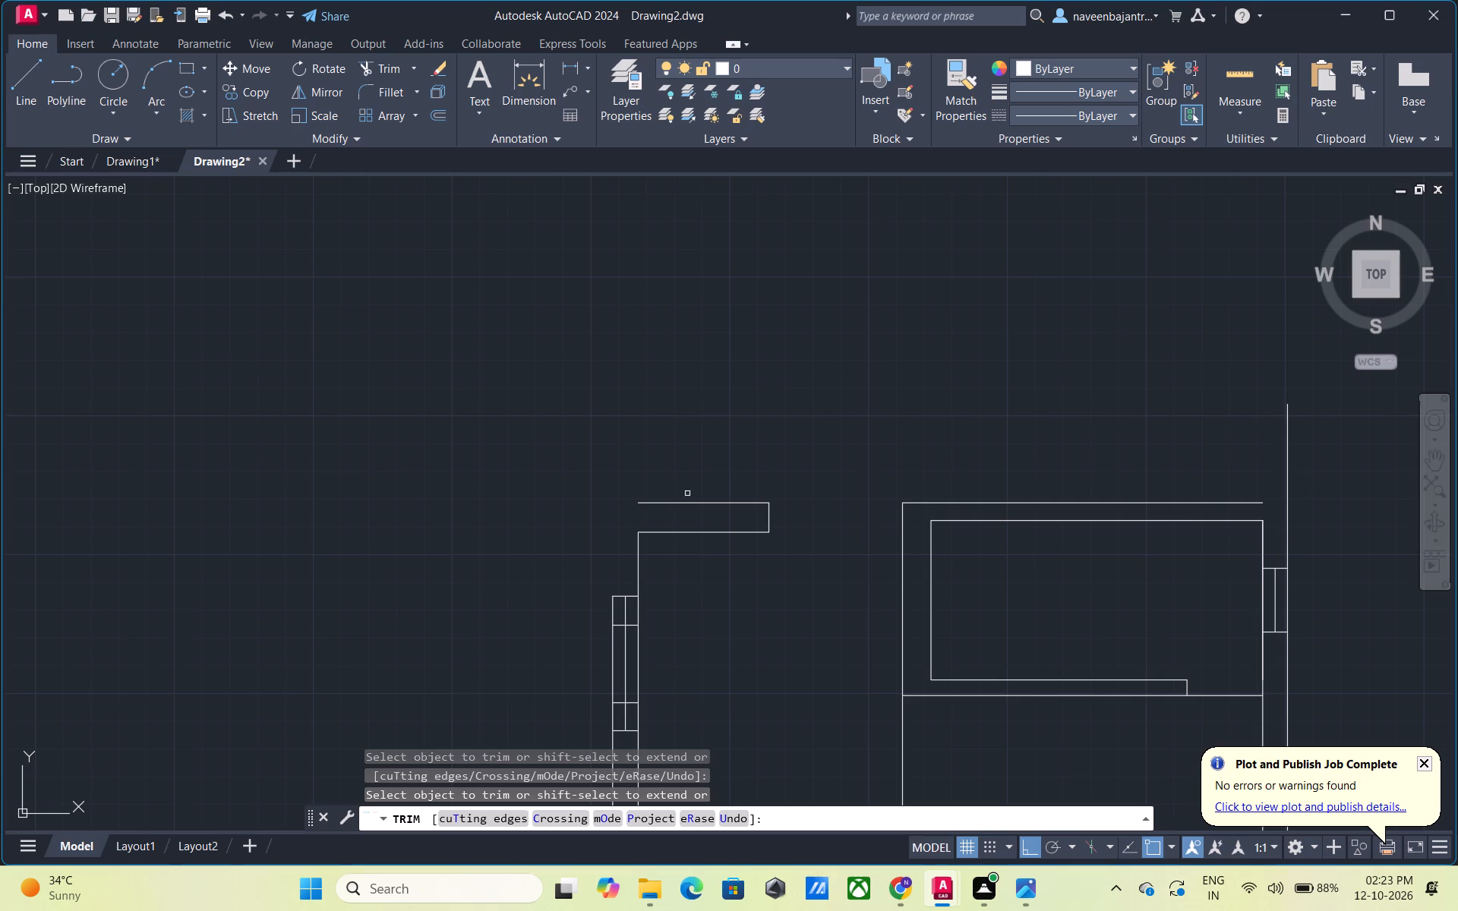
Trim away the short partition stub projecting east from the west wall, plus the inner wall line between it and the window below.
{"action": "left_click", "coordinate": [703, 503]}
{"action": "left_click", "coordinate": [772, 511]}
{"action": "left_click", "coordinate": [723, 531]}
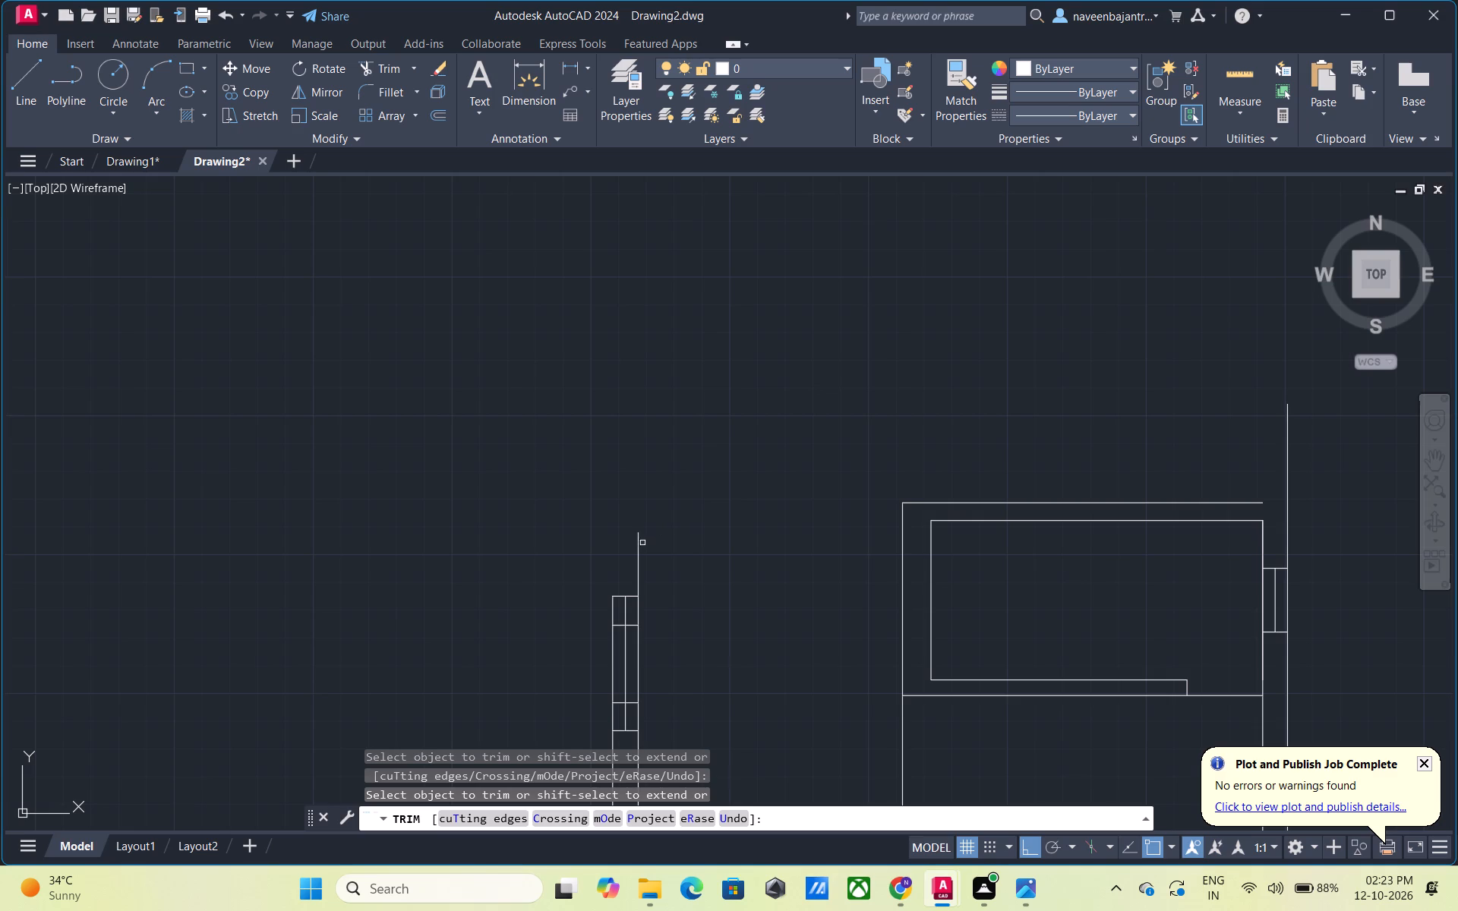
{"action": "left_click", "coordinate": [640, 548]}
Trim away the northern end section of the next west wall window, including its centre line, top cross line and both wall lines.
{"action": "scroll", "coordinate": [640, 537], "scroll_direction": "down", "scroll_amount": 2}
{"action": "middle_click_drag", "start_coordinate": [642, 547], "coordinate": [730, 472]}
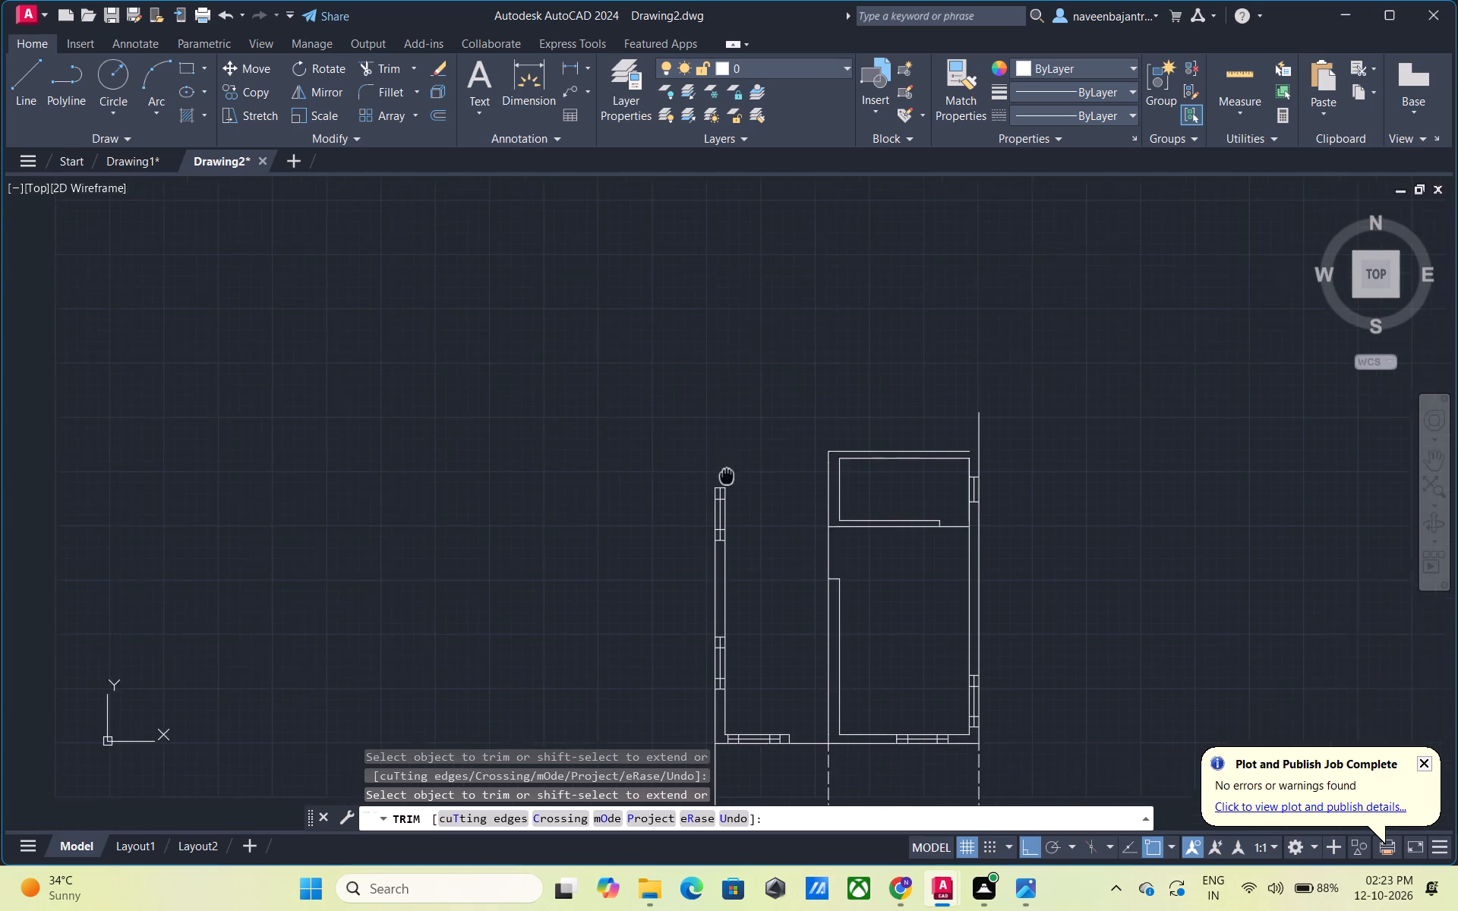
{"action": "middle_click_drag", "start_coordinate": [730, 472], "coordinate": [740, 466]}
{"action": "scroll", "coordinate": [716, 501], "scroll_direction": "up", "scroll_amount": 3}
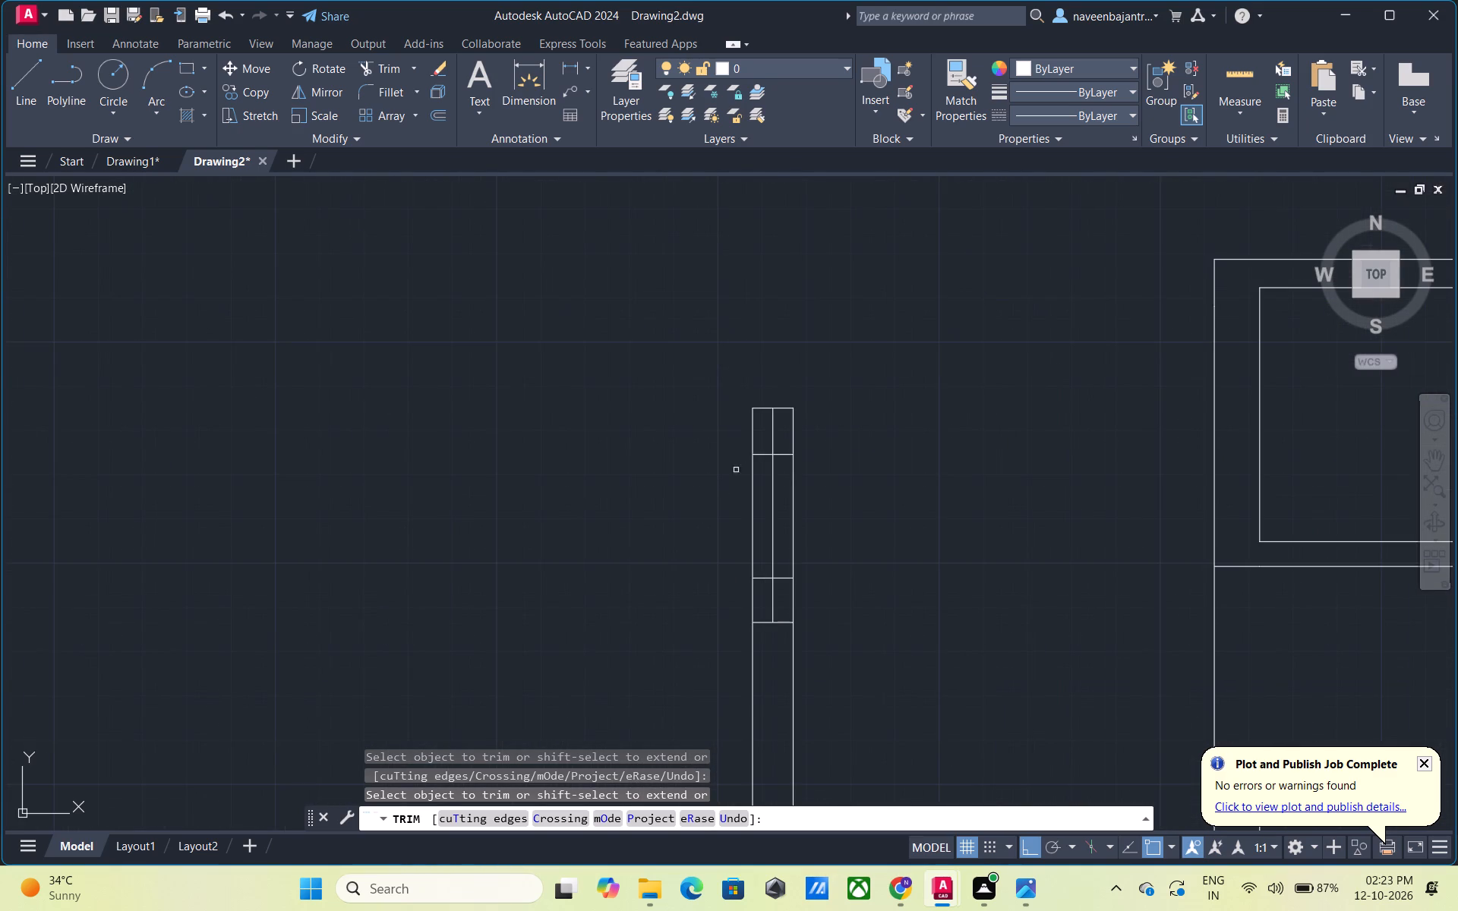
{"action": "left_click", "coordinate": [772, 429]}
{"action": "left_click", "coordinate": [772, 408]}
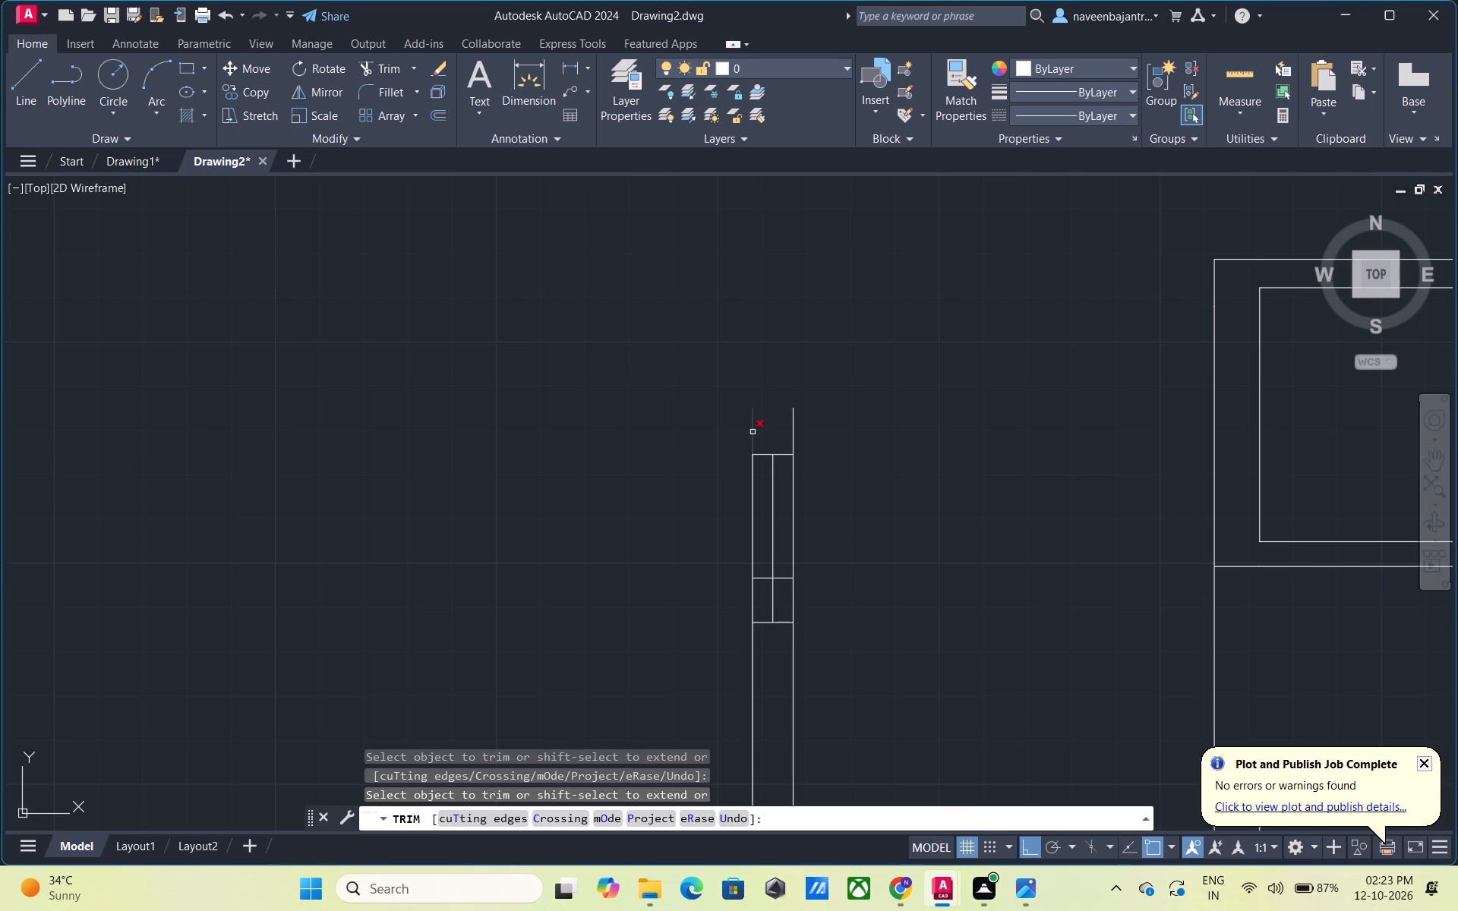
{"action": "left_click", "coordinate": [753, 432]}
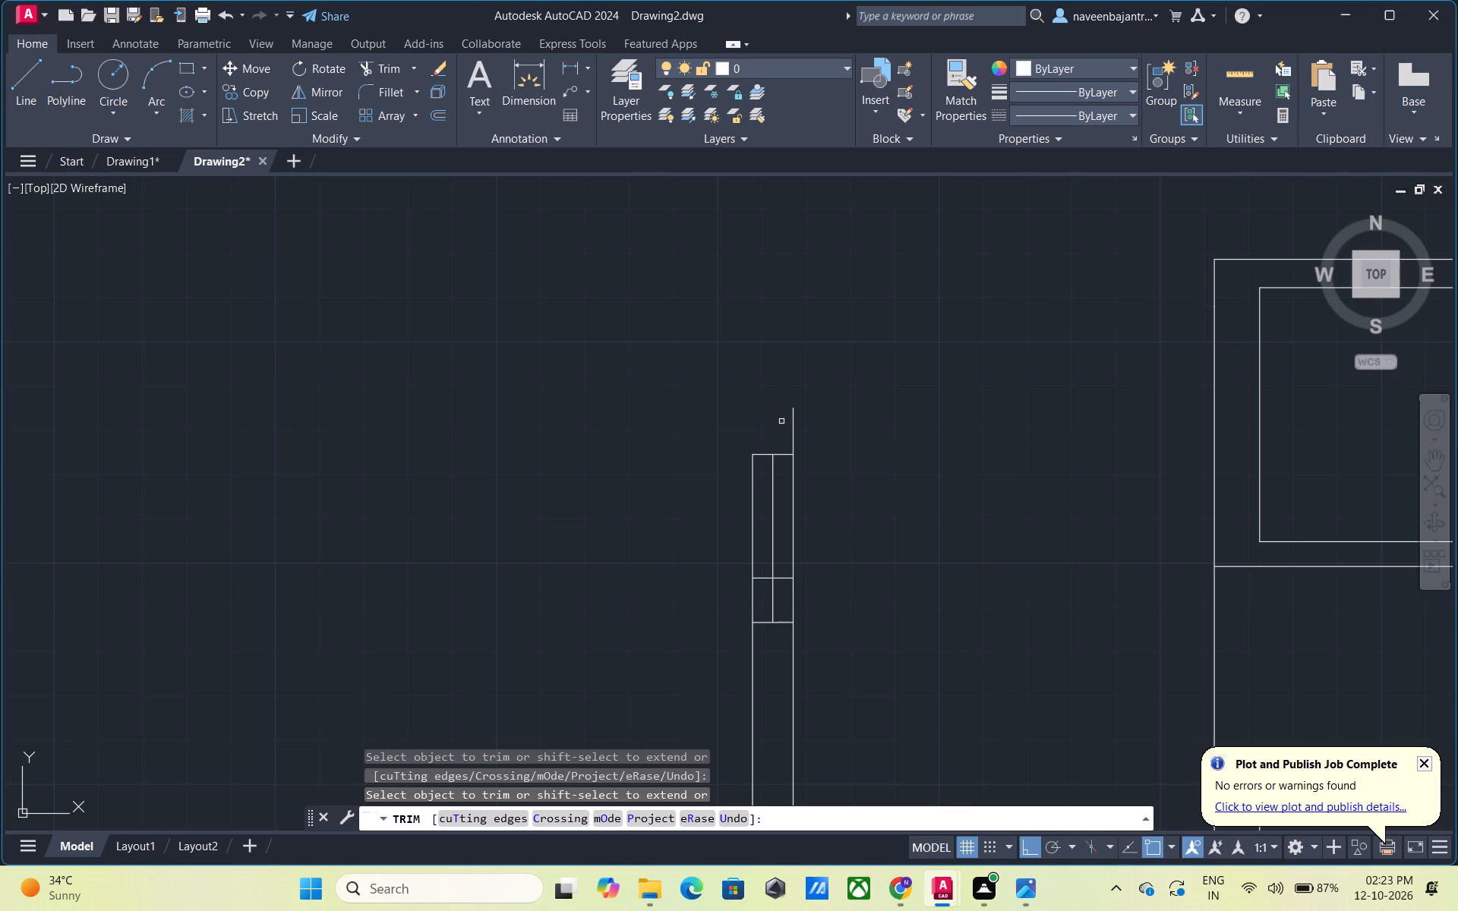
{"action": "left_click", "coordinate": [794, 415]}
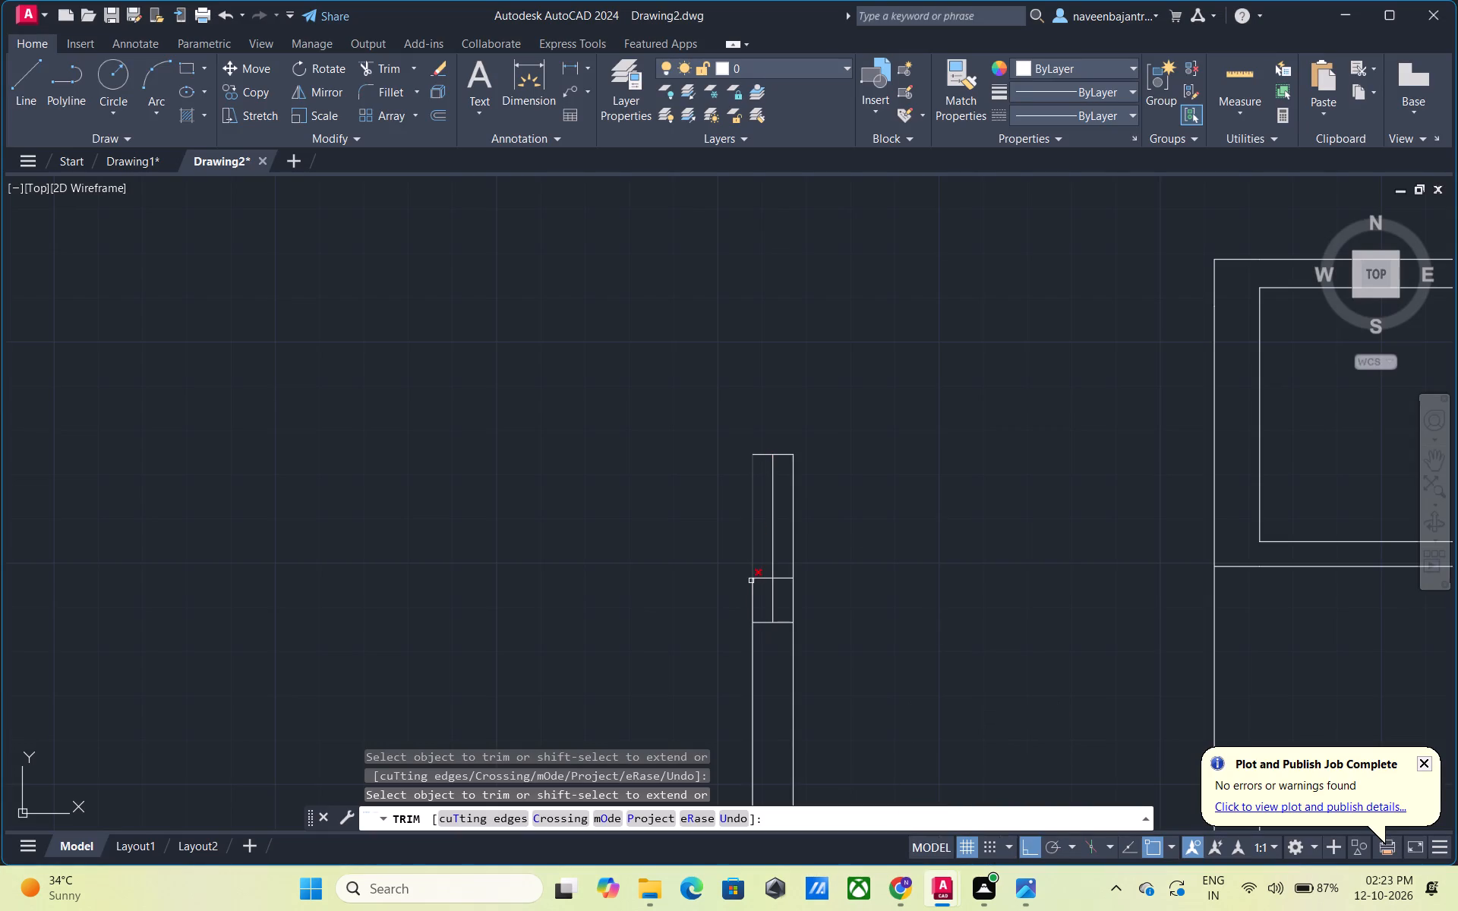
Trim away this window's remaining inner cross lines, centre line and both wall lines, down to its southern closing line.
{"action": "left_click", "coordinate": [763, 578]}
{"action": "left_click", "coordinate": [774, 601]}
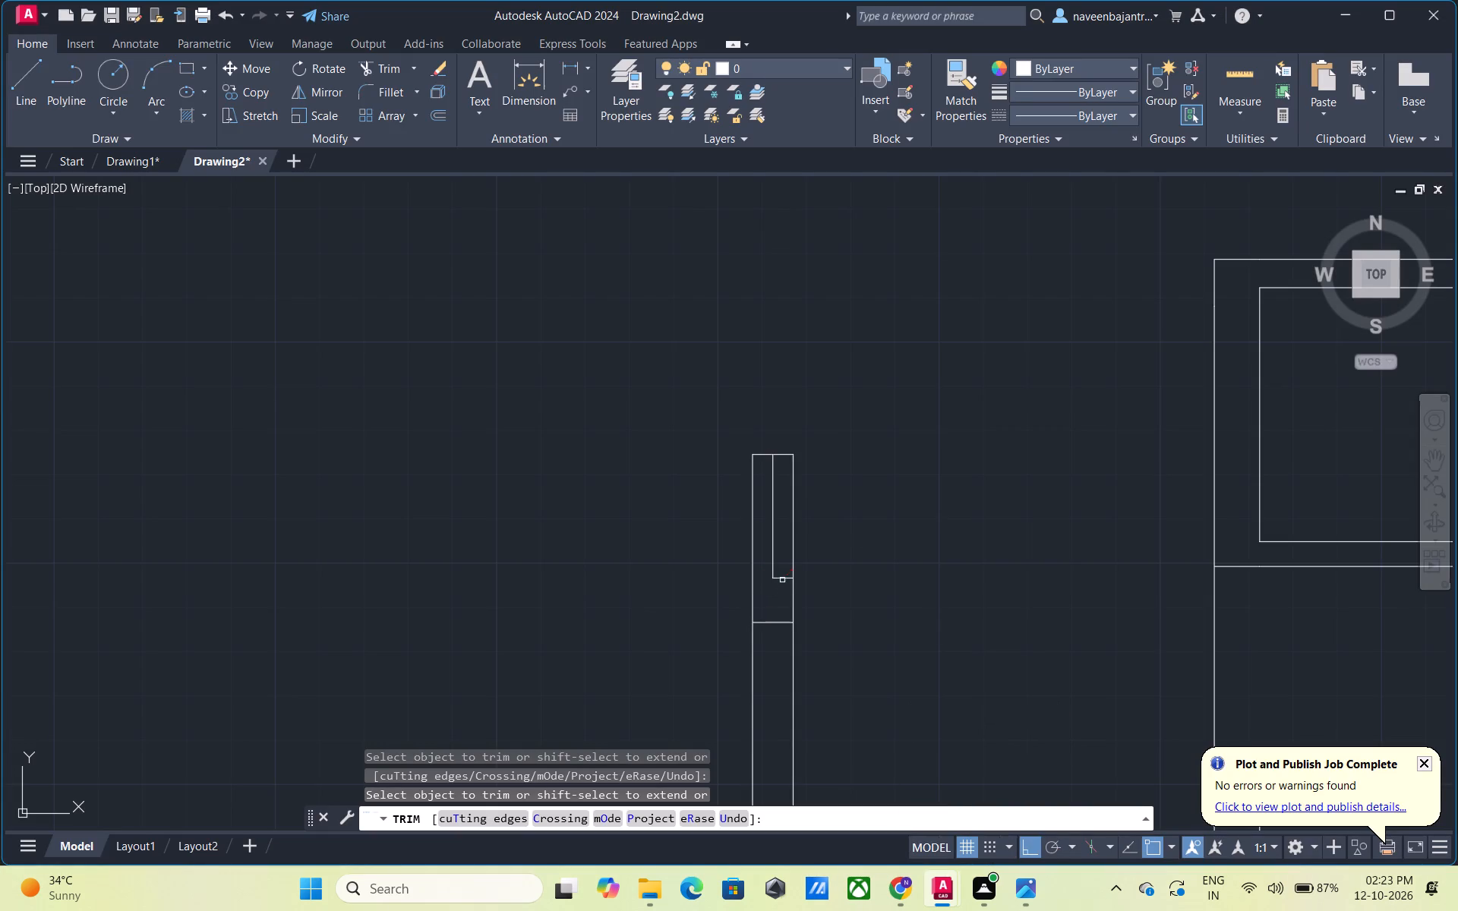
{"action": "left_click", "coordinate": [782, 580]}
{"action": "left_click", "coordinate": [772, 515]}
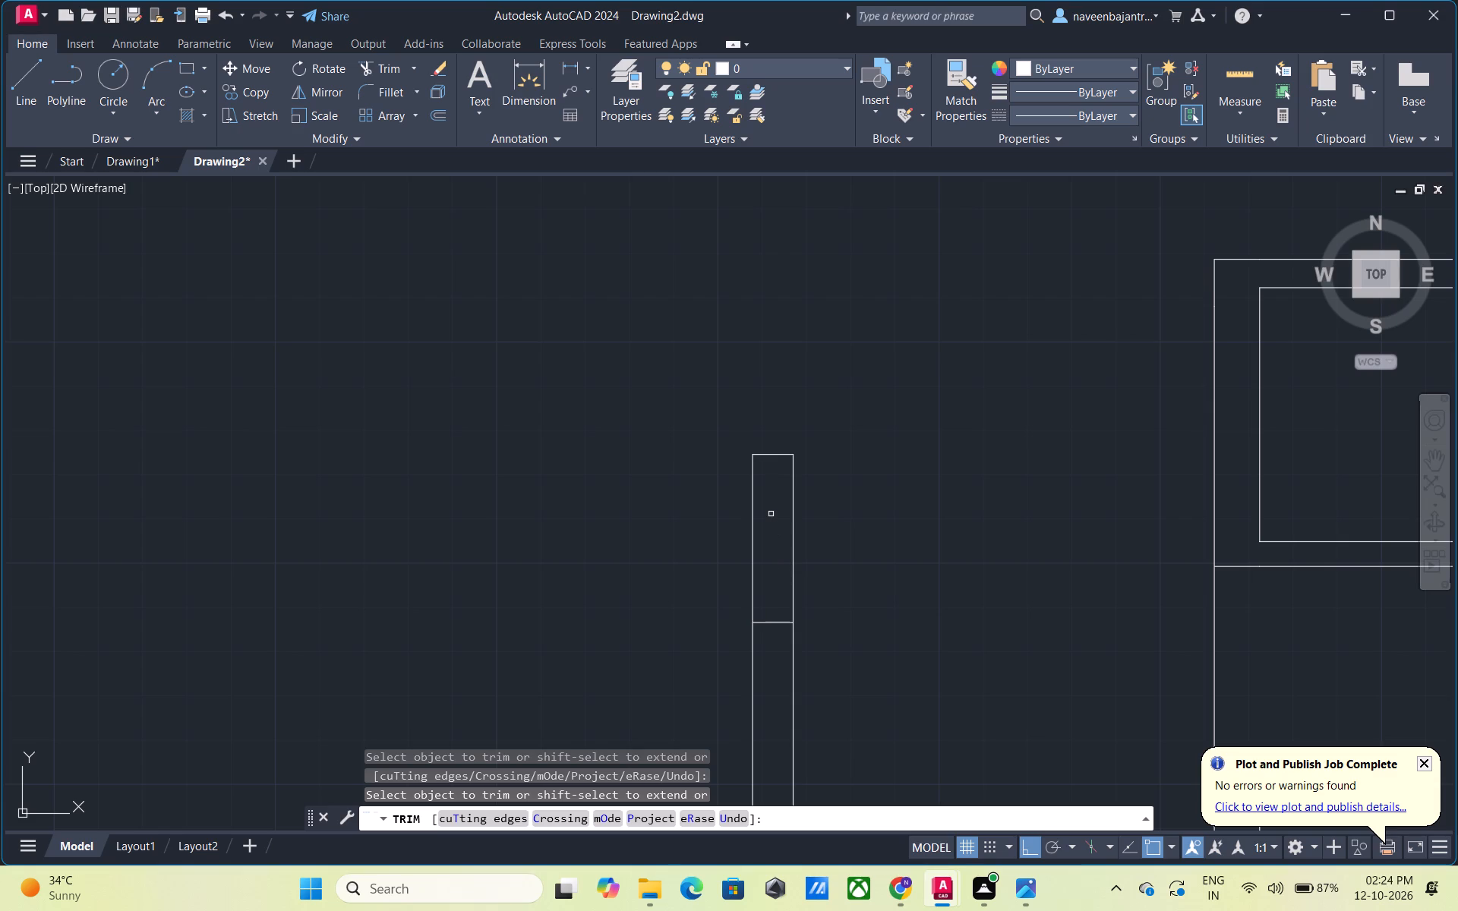
{"action": "left_click", "coordinate": [770, 453]}
{"action": "left_click", "coordinate": [753, 471]}
{"action": "left_click", "coordinate": [793, 486]}
Trim away the window's southern closing line and both west wall lines from there to the southernmost west window.
{"action": "middle_click_drag", "start_coordinate": [771, 574], "coordinate": [749, 350]}
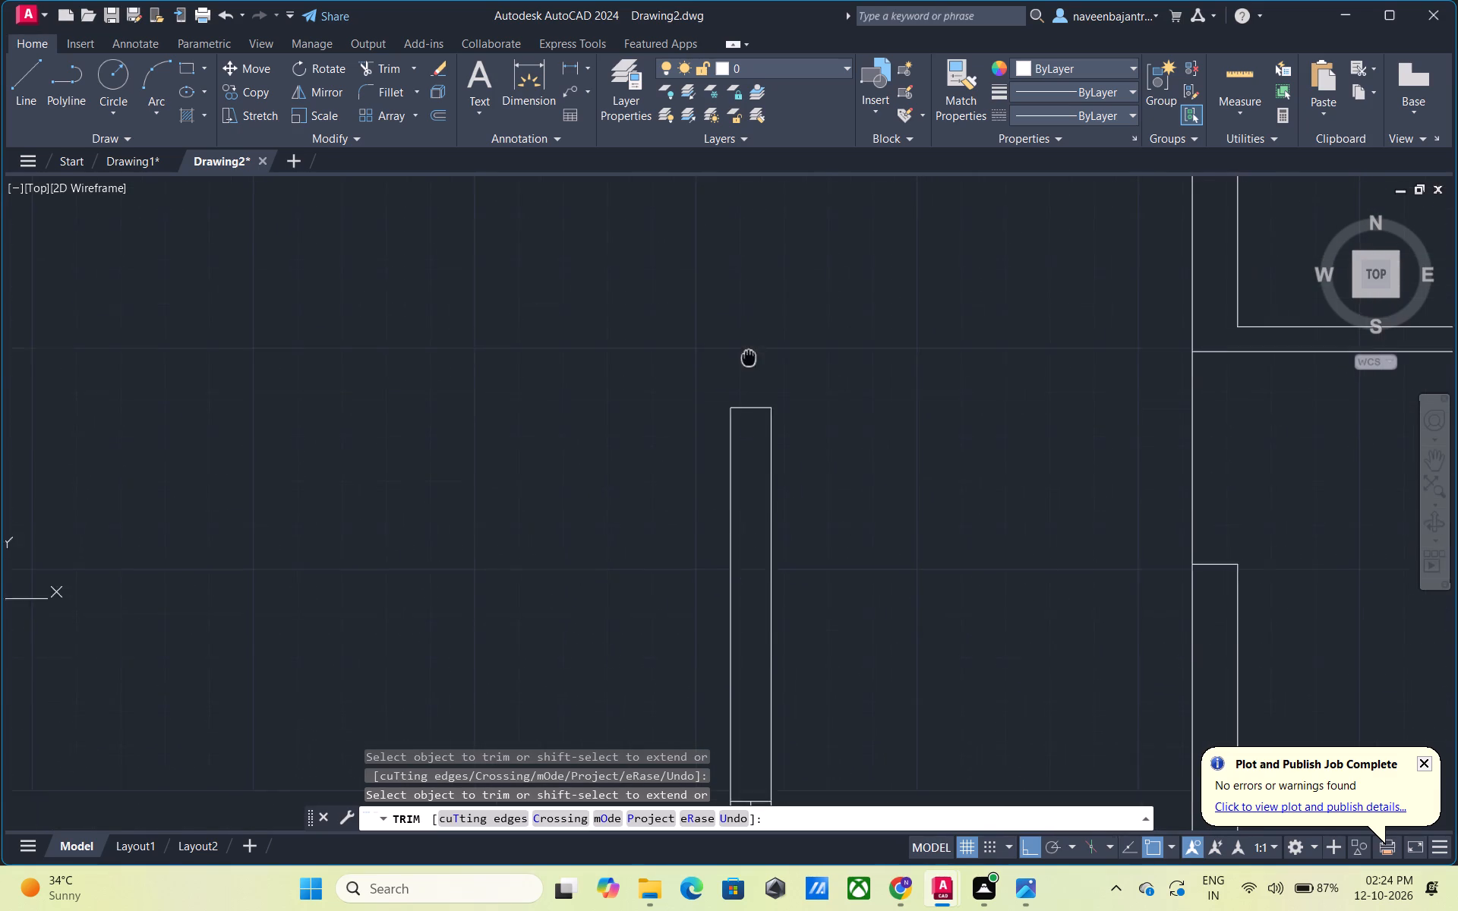
{"action": "middle_click_drag", "start_coordinate": [749, 350], "coordinate": [749, 342]}
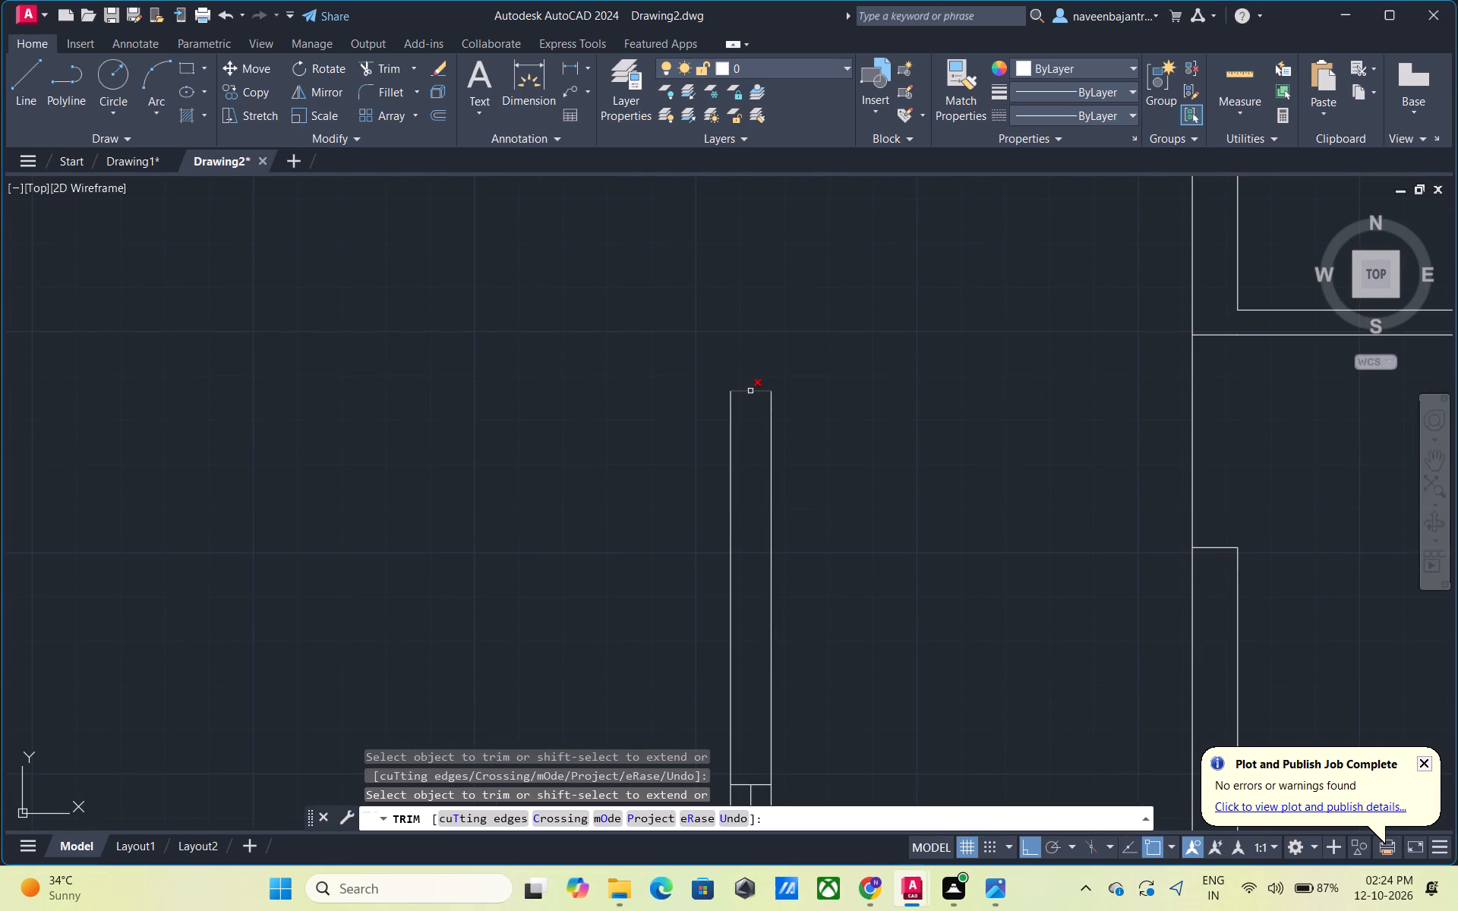
{"action": "left_click", "coordinate": [750, 391]}
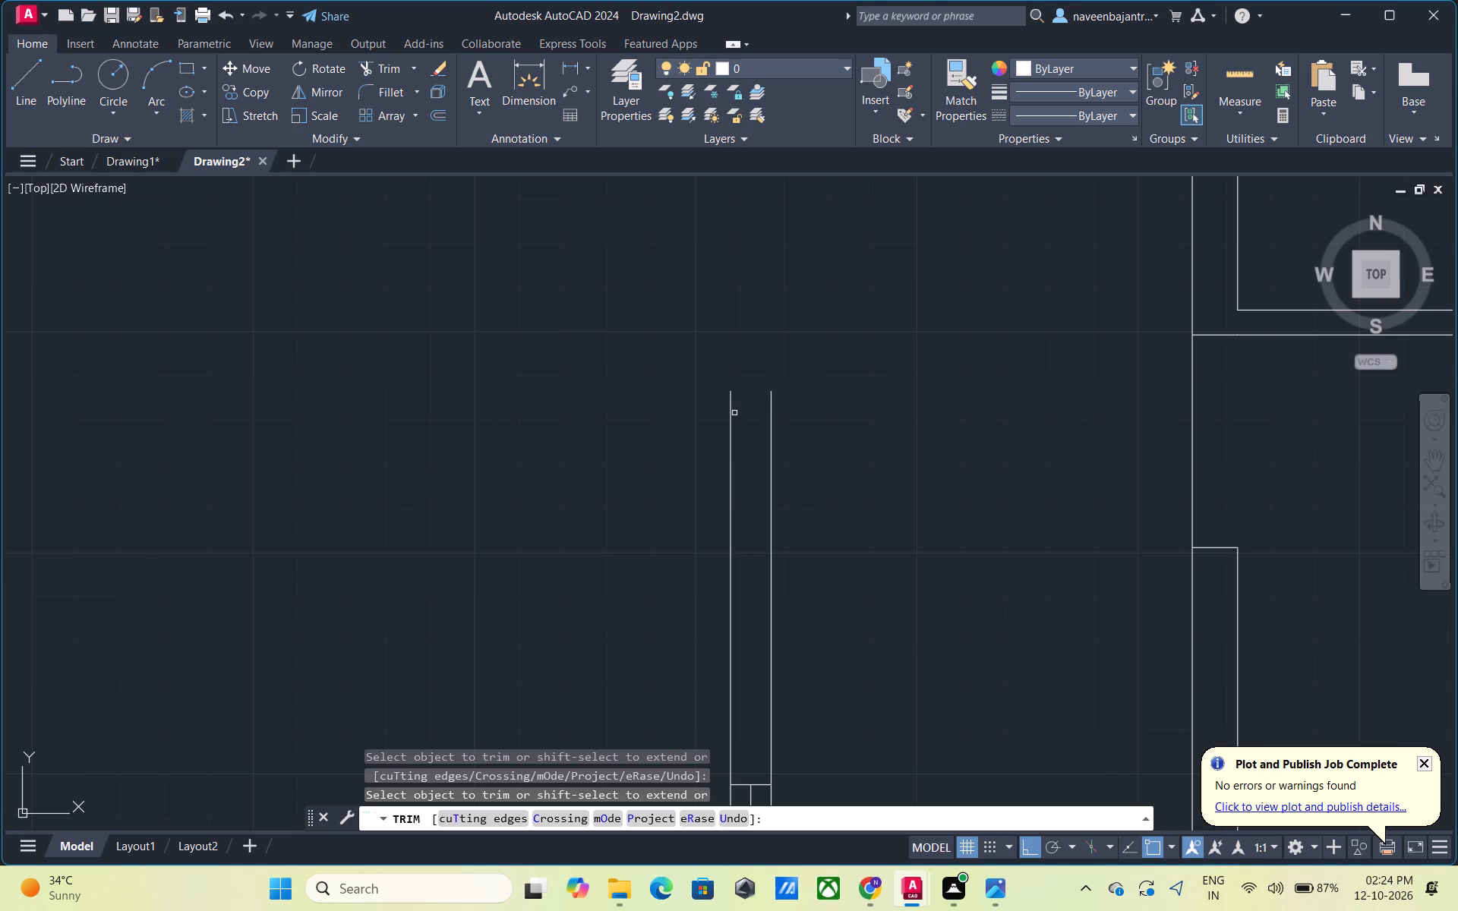
{"action": "left_click", "coordinate": [732, 415]}
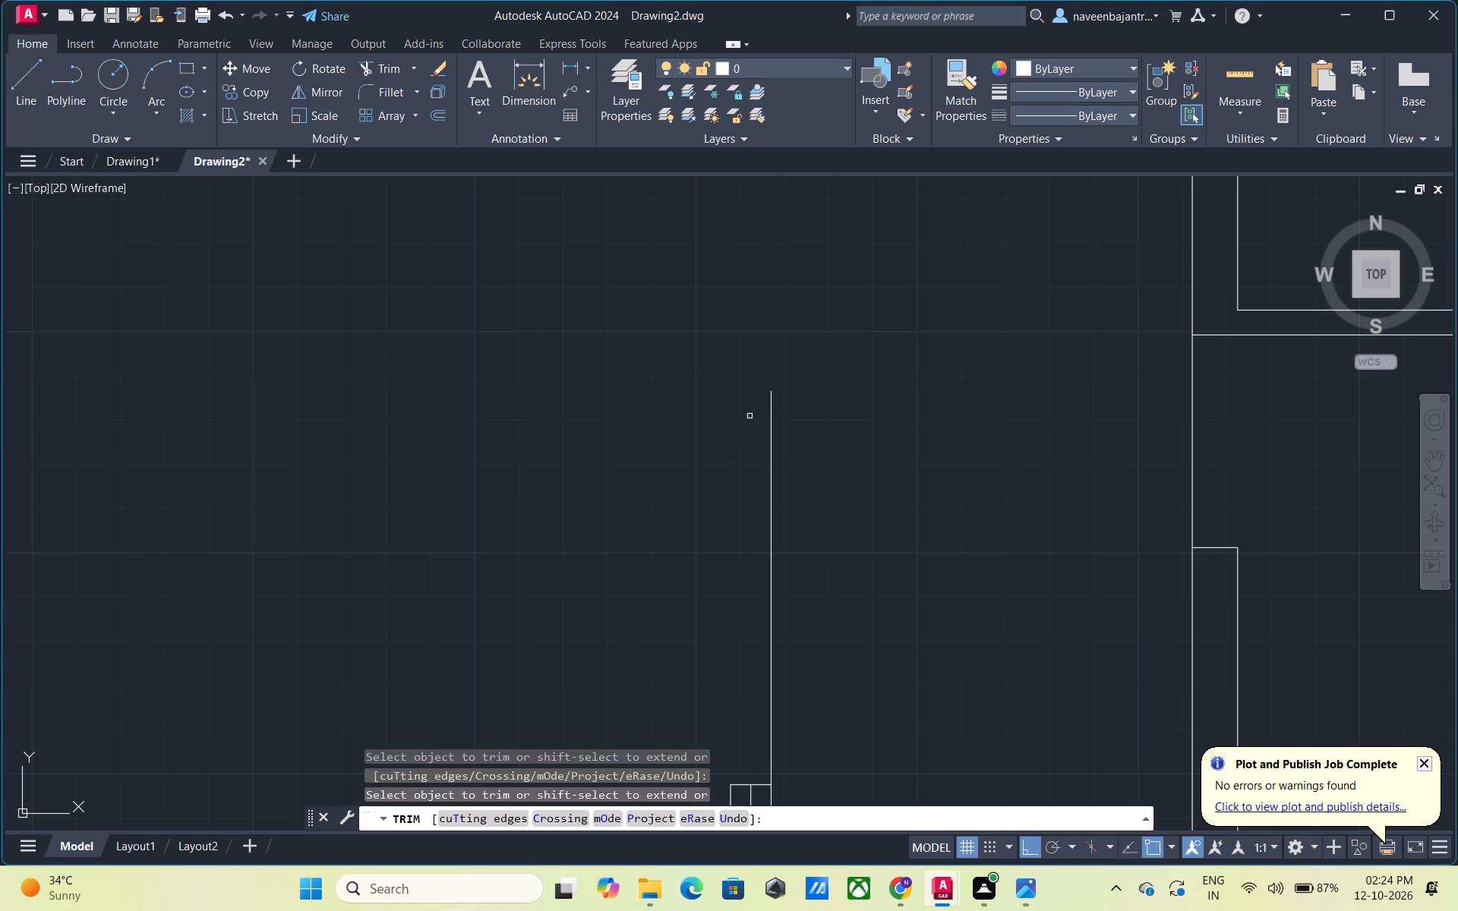
{"action": "left_click", "coordinate": [772, 418]}
Trim away the southernmost west window's two northern cross lines, centre line and both wall lines, down to its third cross line.
{"action": "scroll", "coordinate": [772, 418], "scroll_direction": "down", "scroll_amount": 3}
{"action": "middle_click_drag", "start_coordinate": [781, 479], "coordinate": [785, 398]}
{"action": "middle_click_drag", "start_coordinate": [780, 467], "coordinate": [780, 458]}
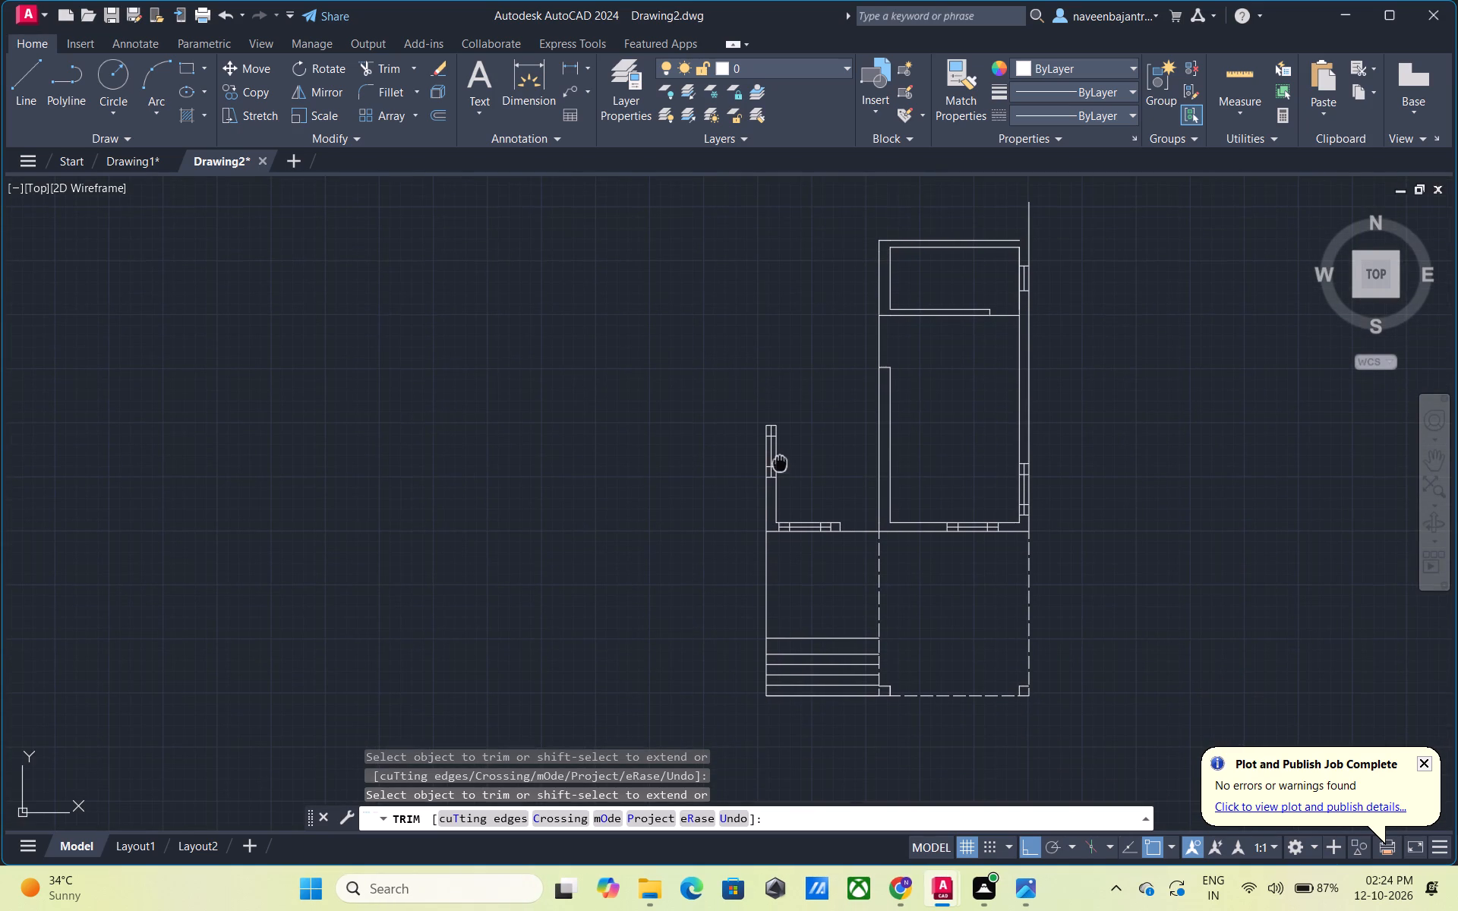
{"action": "middle_click_drag", "start_coordinate": [780, 458], "coordinate": [786, 437]}
{"action": "scroll", "coordinate": [786, 437], "scroll_direction": "up", "scroll_amount": 1}
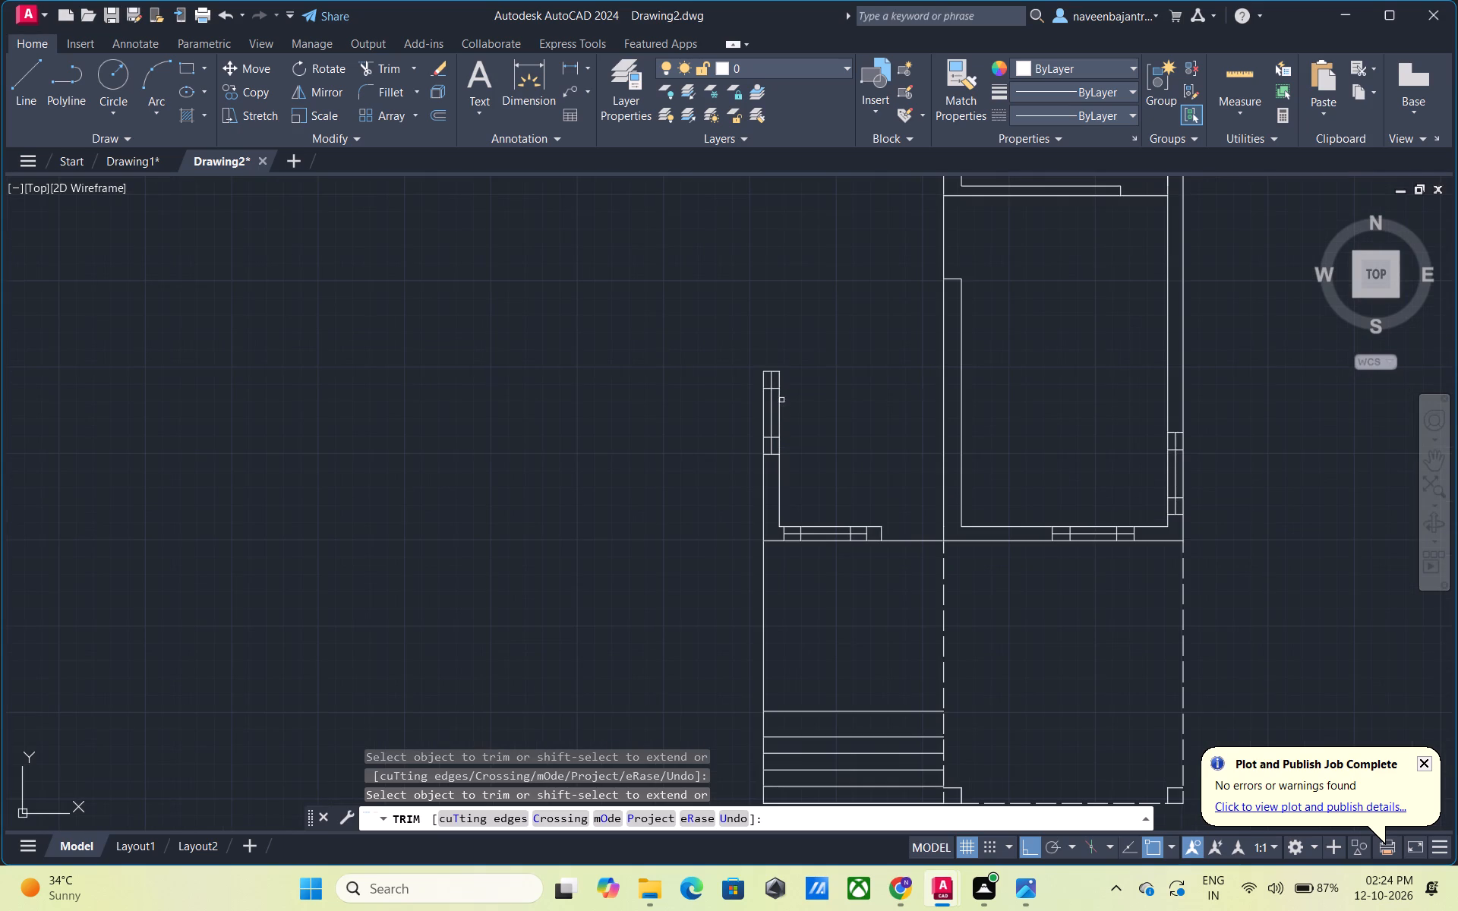
{"action": "scroll", "coordinate": [773, 389], "scroll_direction": "up", "scroll_amount": 3}
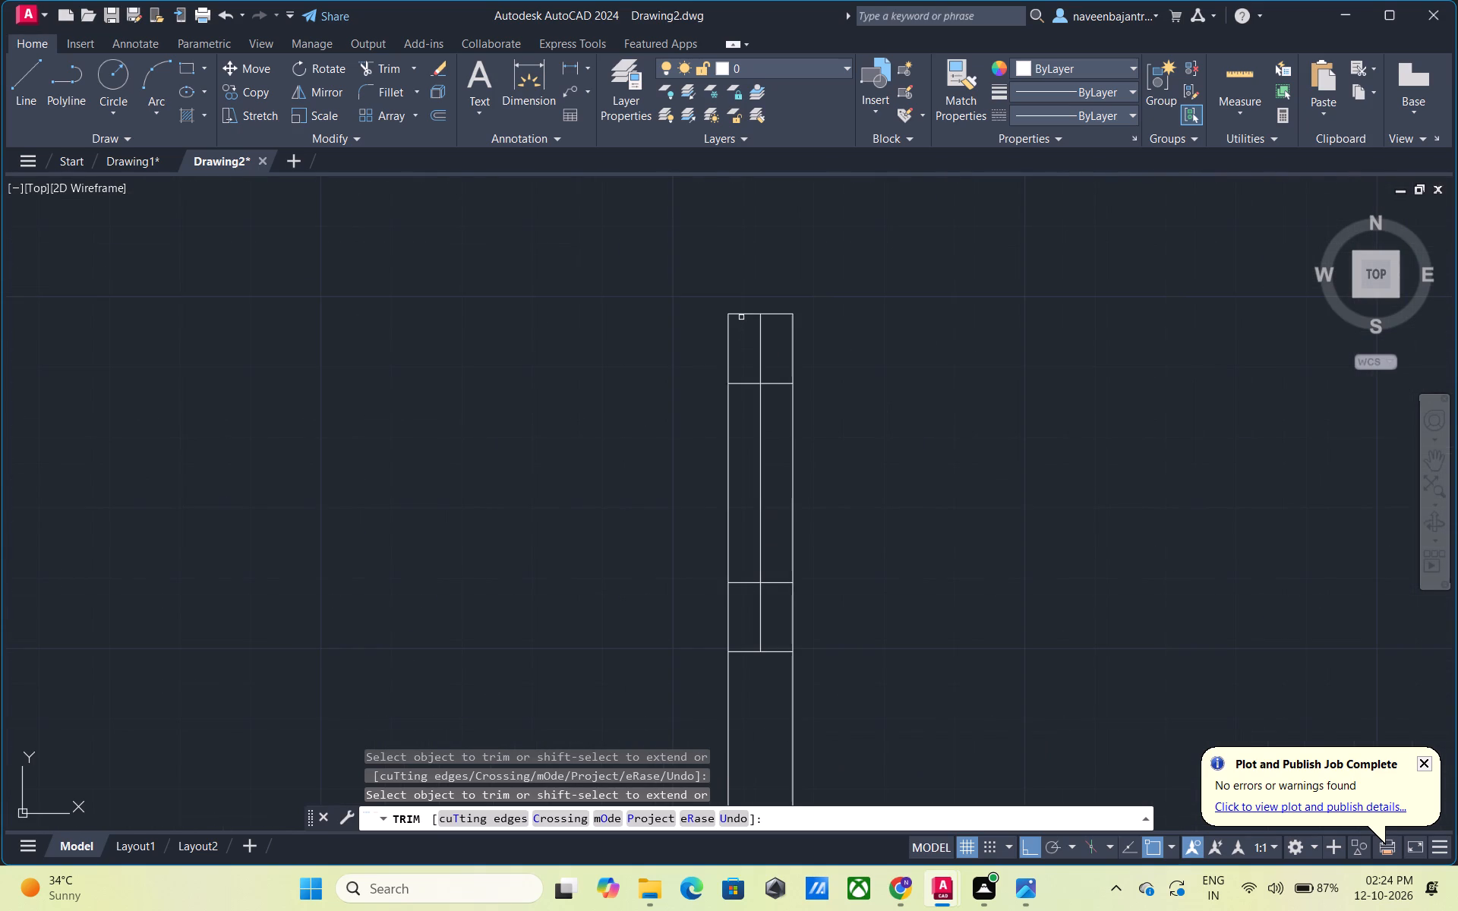
{"action": "left_click", "coordinate": [741, 316]}
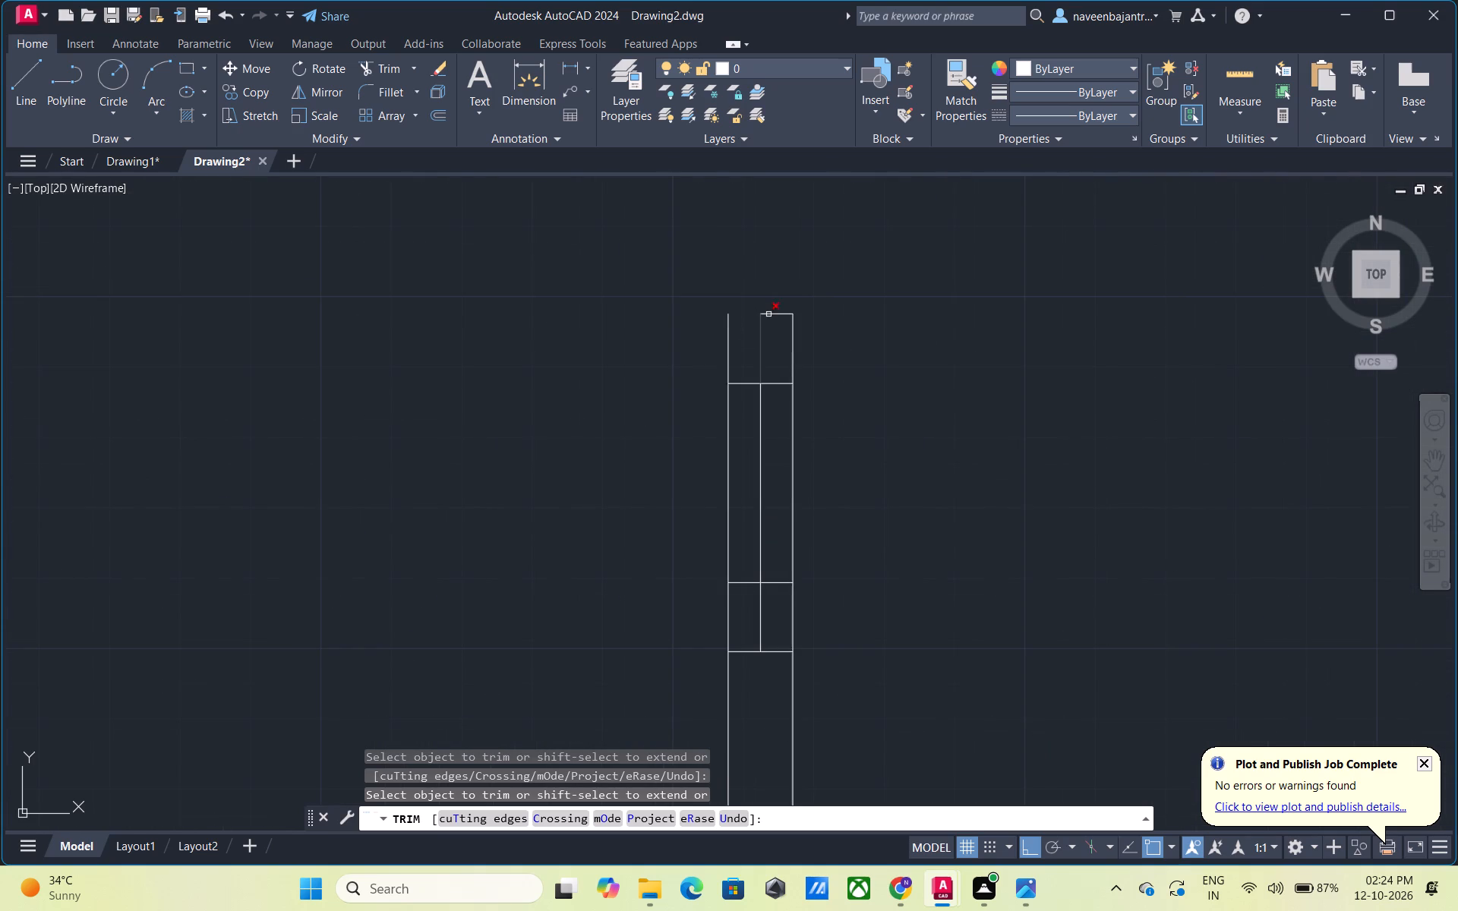
{"action": "left_click", "coordinate": [772, 314]}
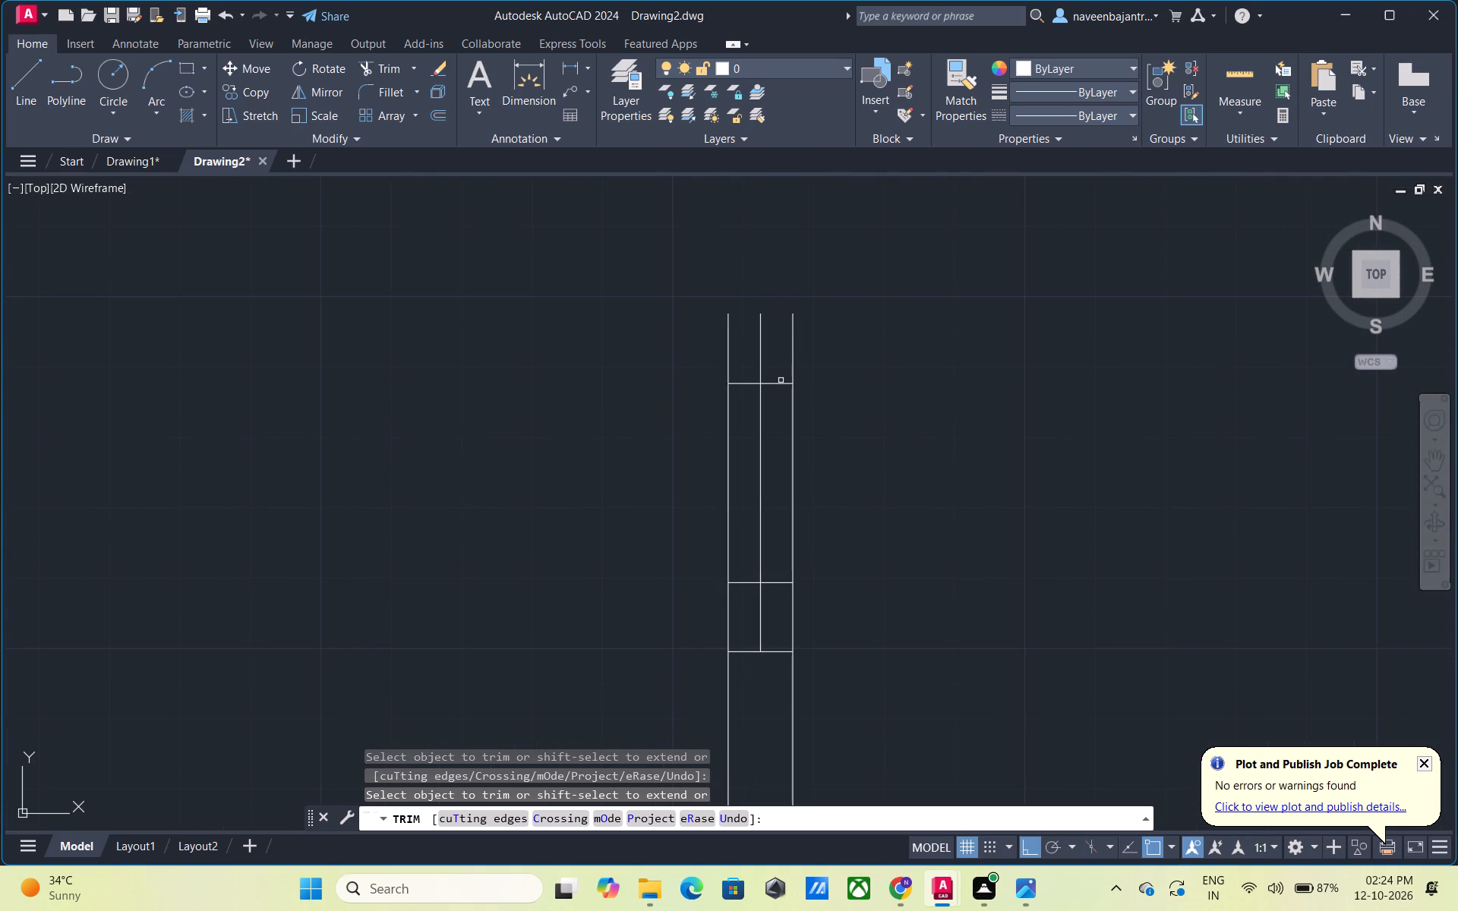
{"action": "left_click", "coordinate": [781, 382]}
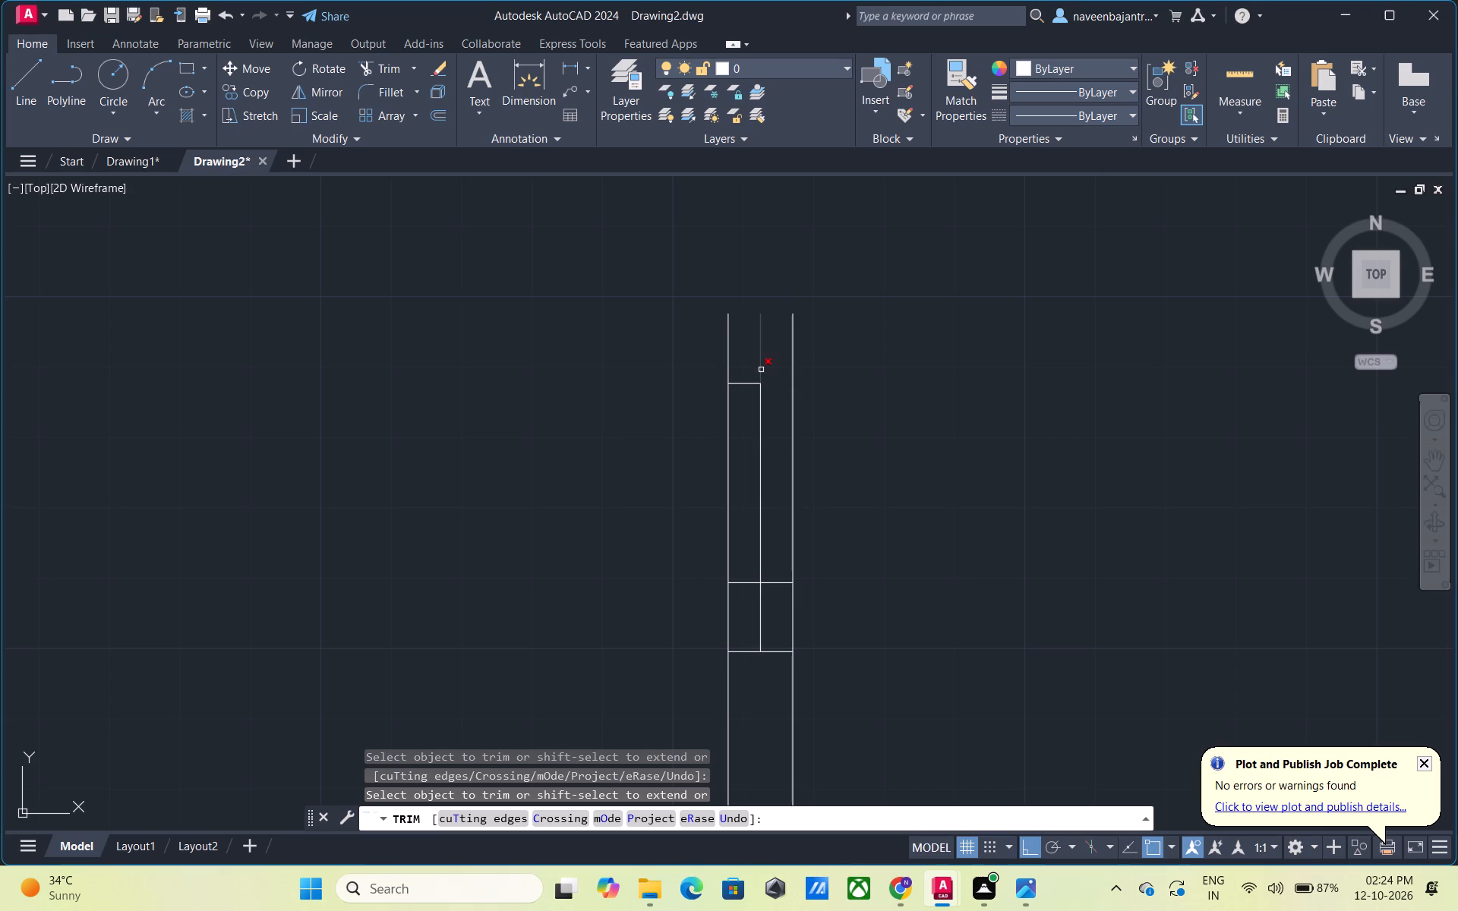
{"action": "left_click", "coordinate": [761, 369]}
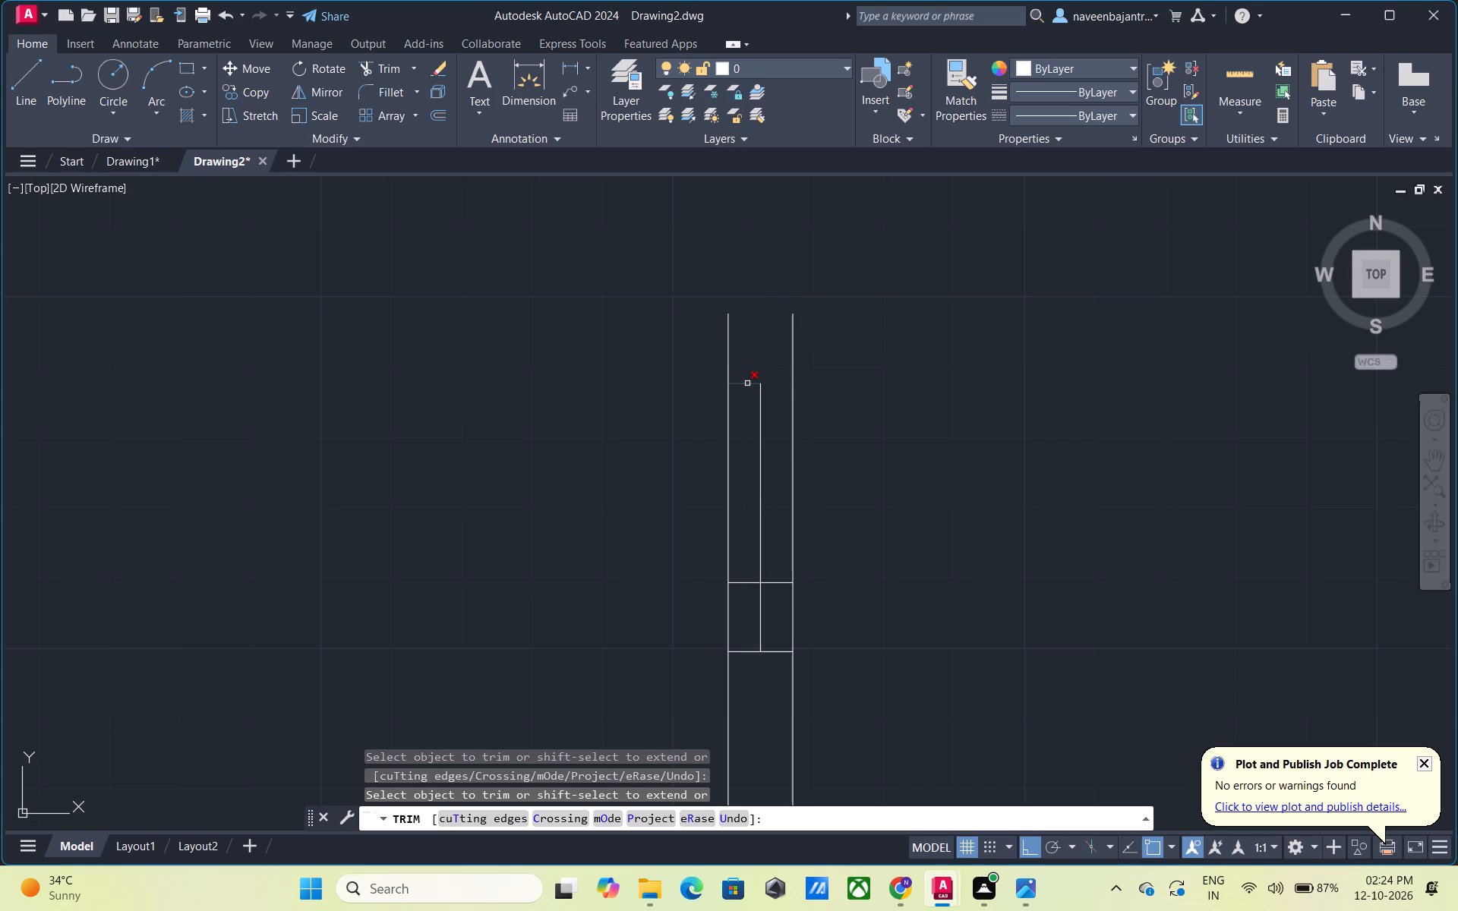
{"action": "left_click", "coordinate": [747, 384]}
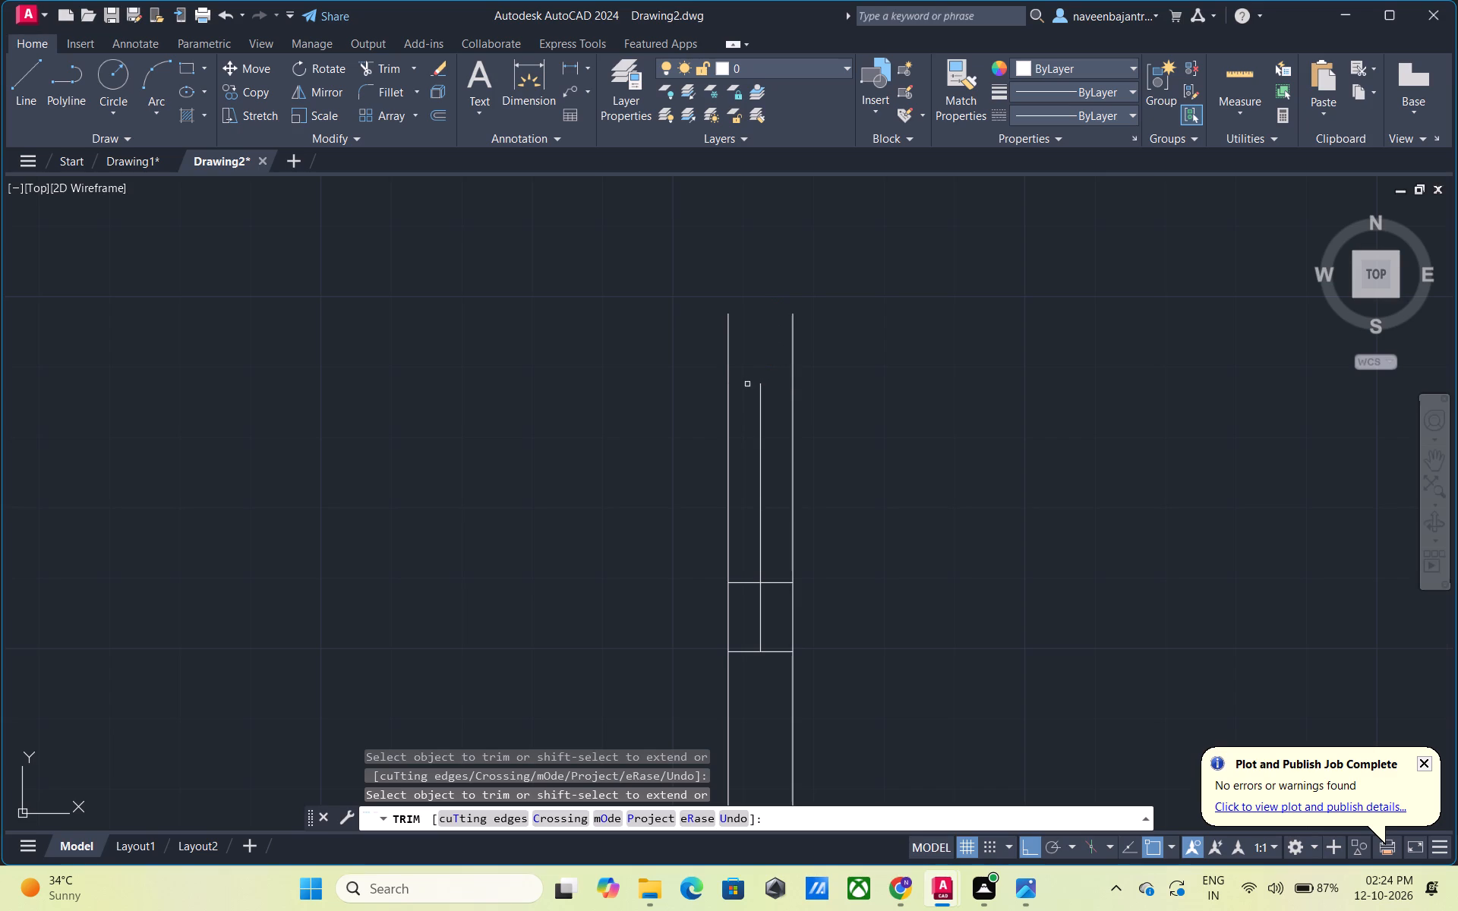
{"action": "left_click", "coordinate": [758, 395]}
{"action": "left_click", "coordinate": [791, 390]}
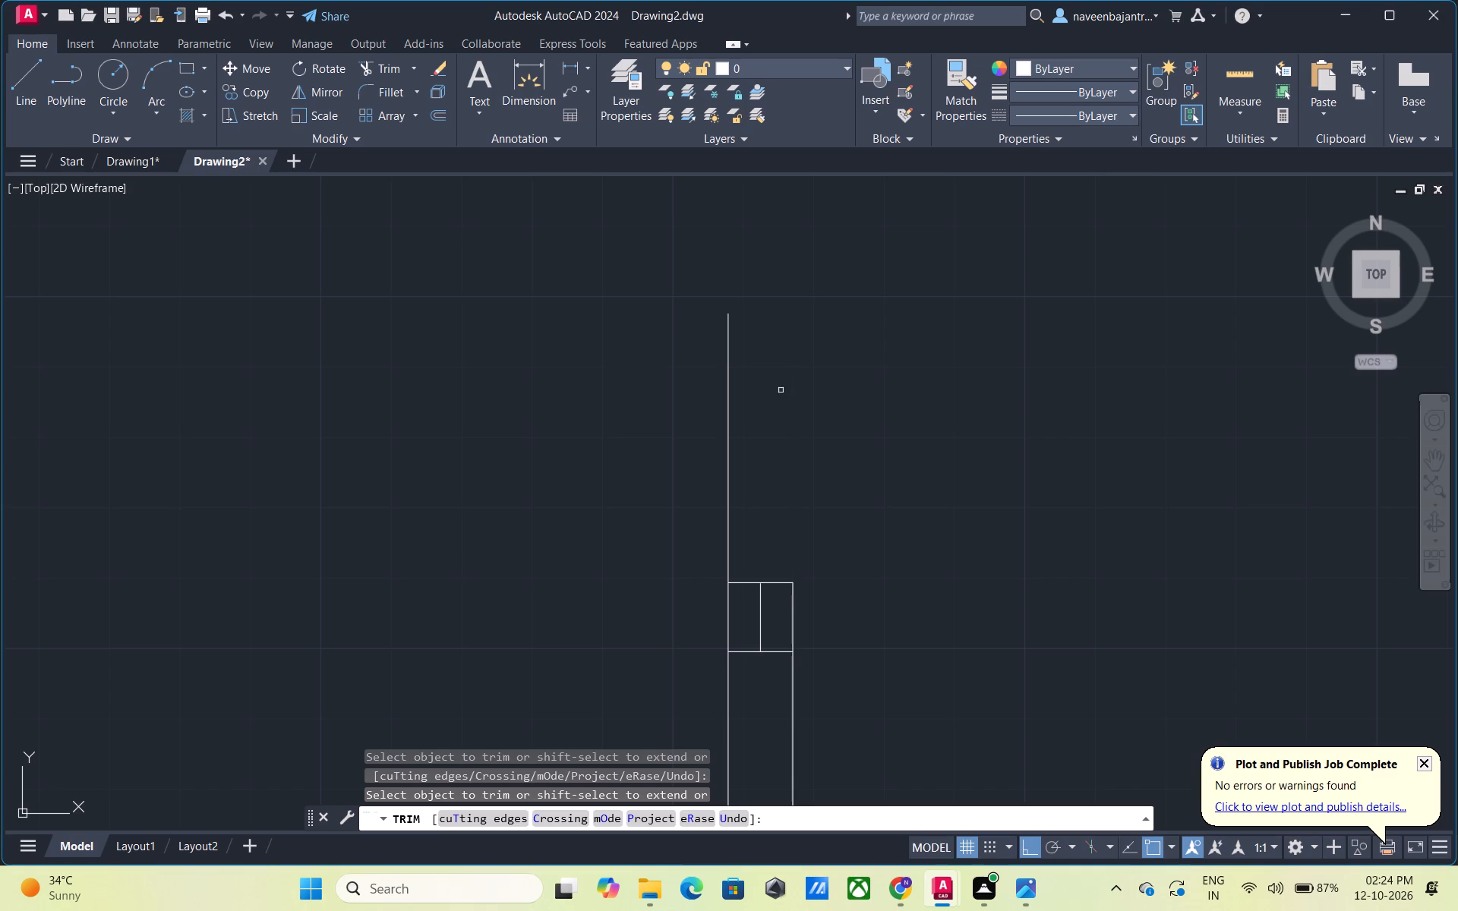
{"action": "left_click", "coordinate": [731, 413]}
Trim away this window's southern end section, including both wall lines, the remaining two cross lines and the centre line.
{"action": "middle_click_drag", "start_coordinate": [753, 455], "coordinate": [794, 308]}
{"action": "middle_click", "coordinate": [800, 284]}
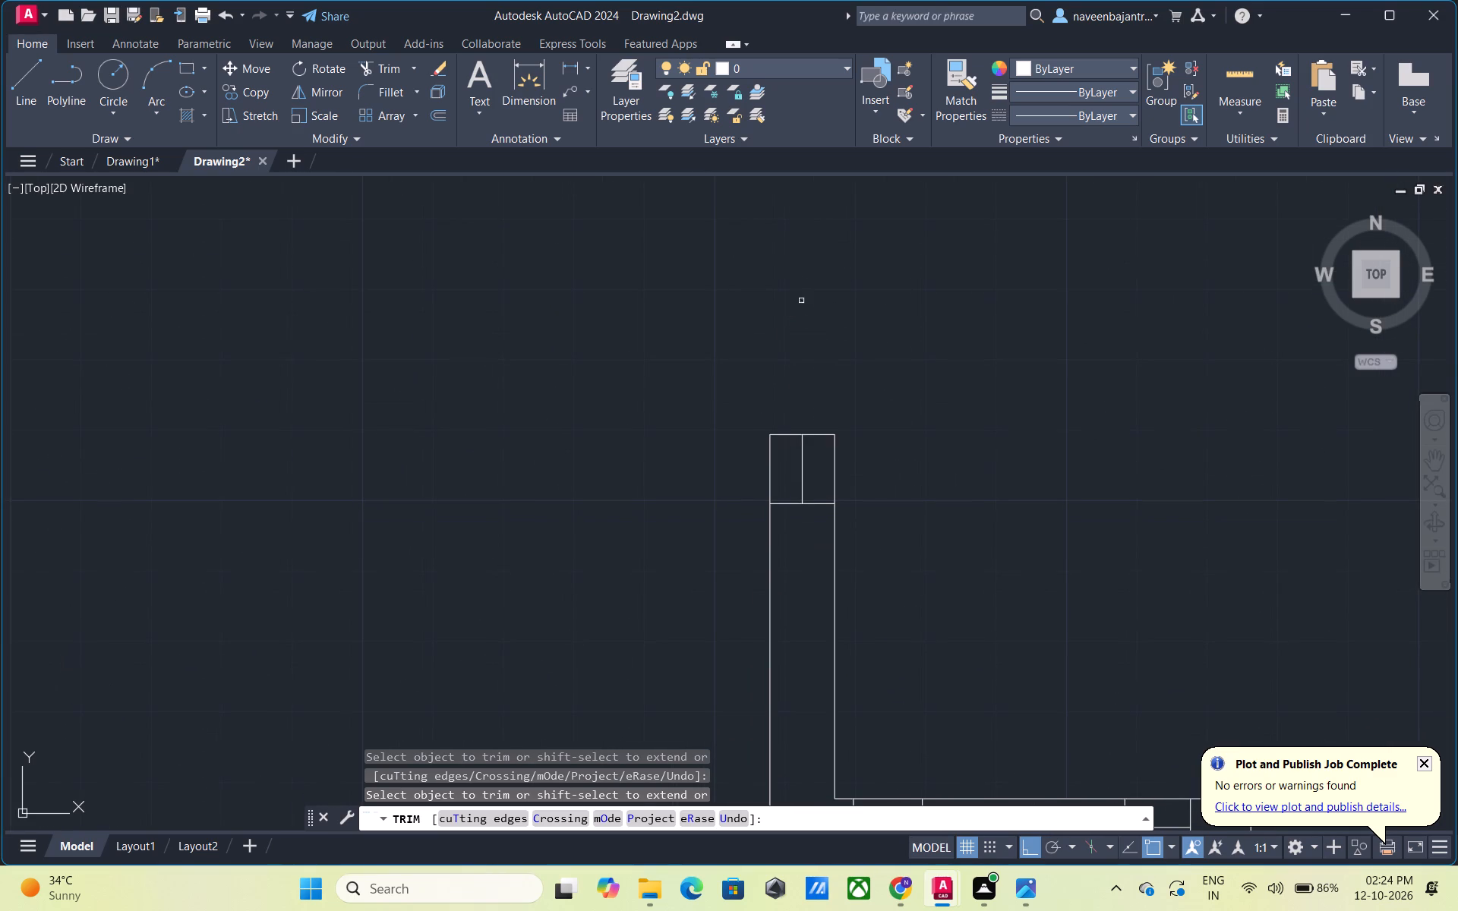
{"action": "left_click", "coordinate": [772, 478]}
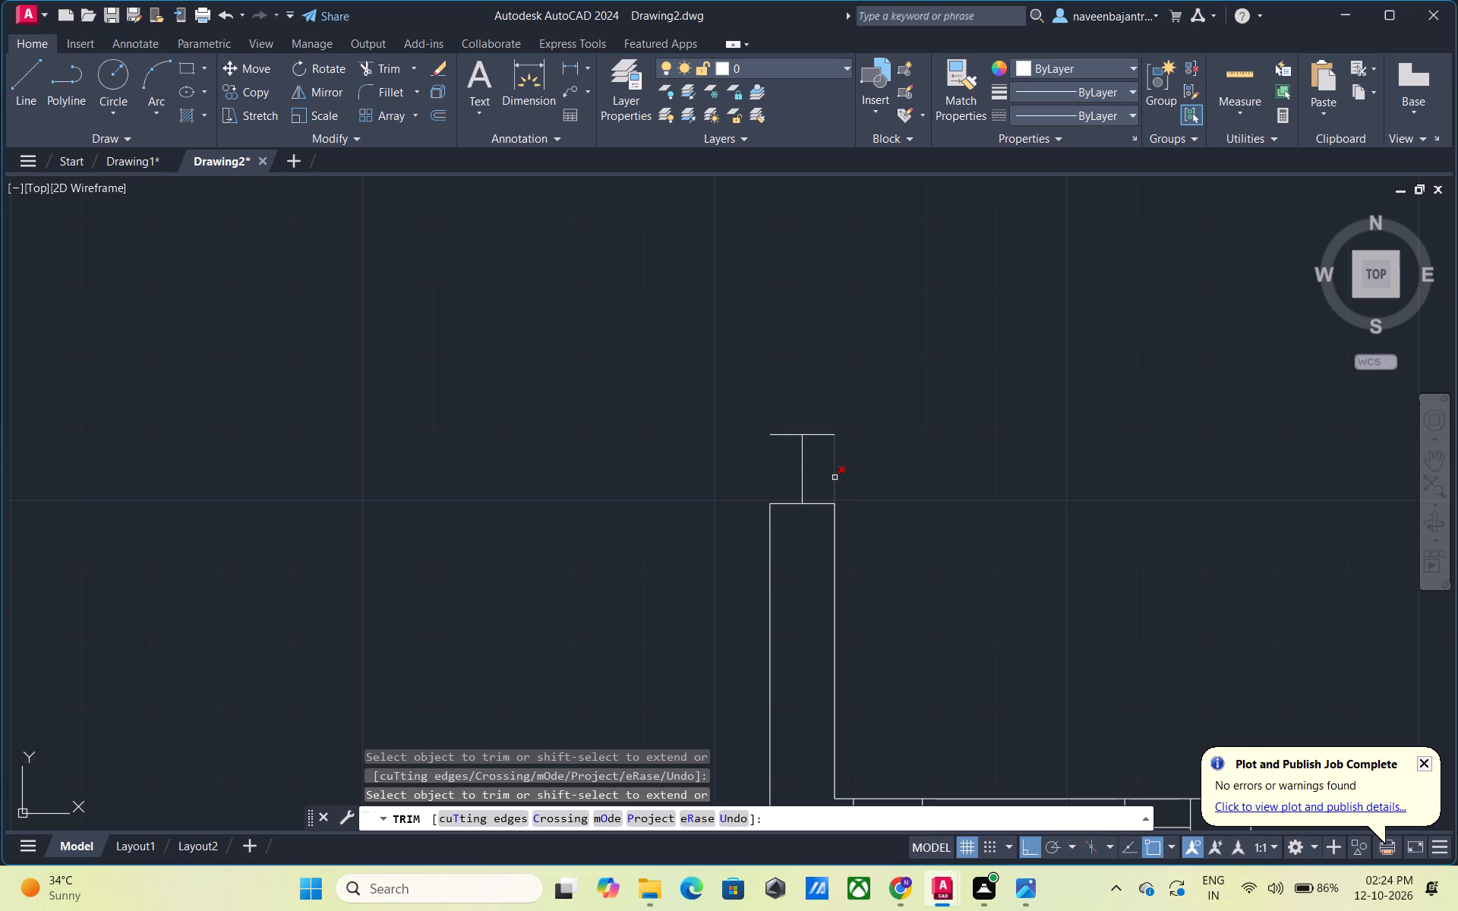
{"action": "left_click", "coordinate": [835, 478]}
{"action": "left_click", "coordinate": [816, 501]}
{"action": "left_click_drag", "start_coordinate": [784, 503], "coordinate": [784, 494]}
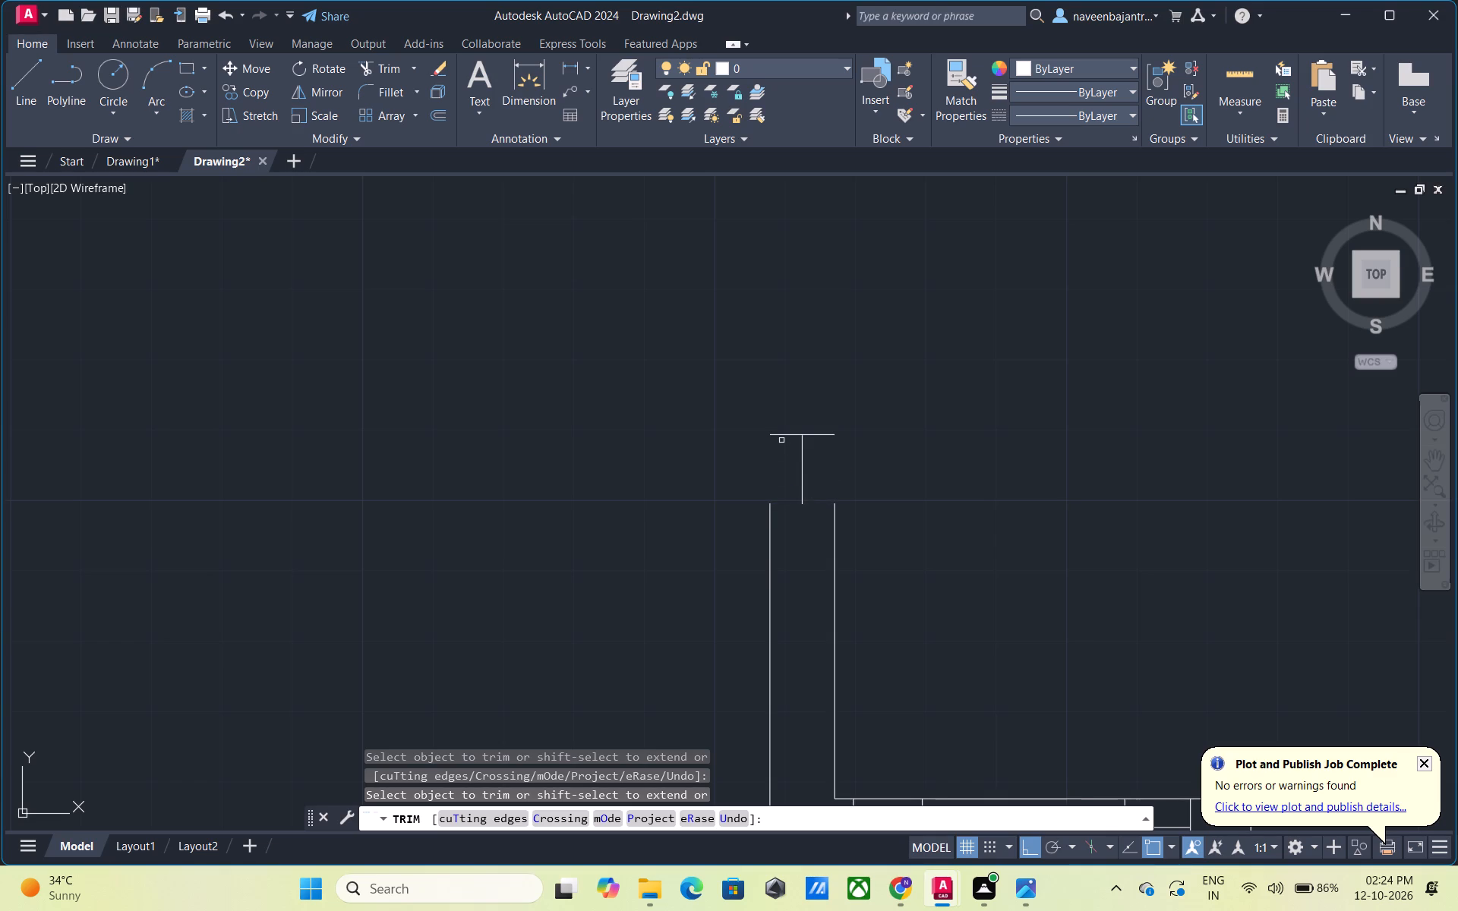
{"action": "left_click", "coordinate": [781, 436]}
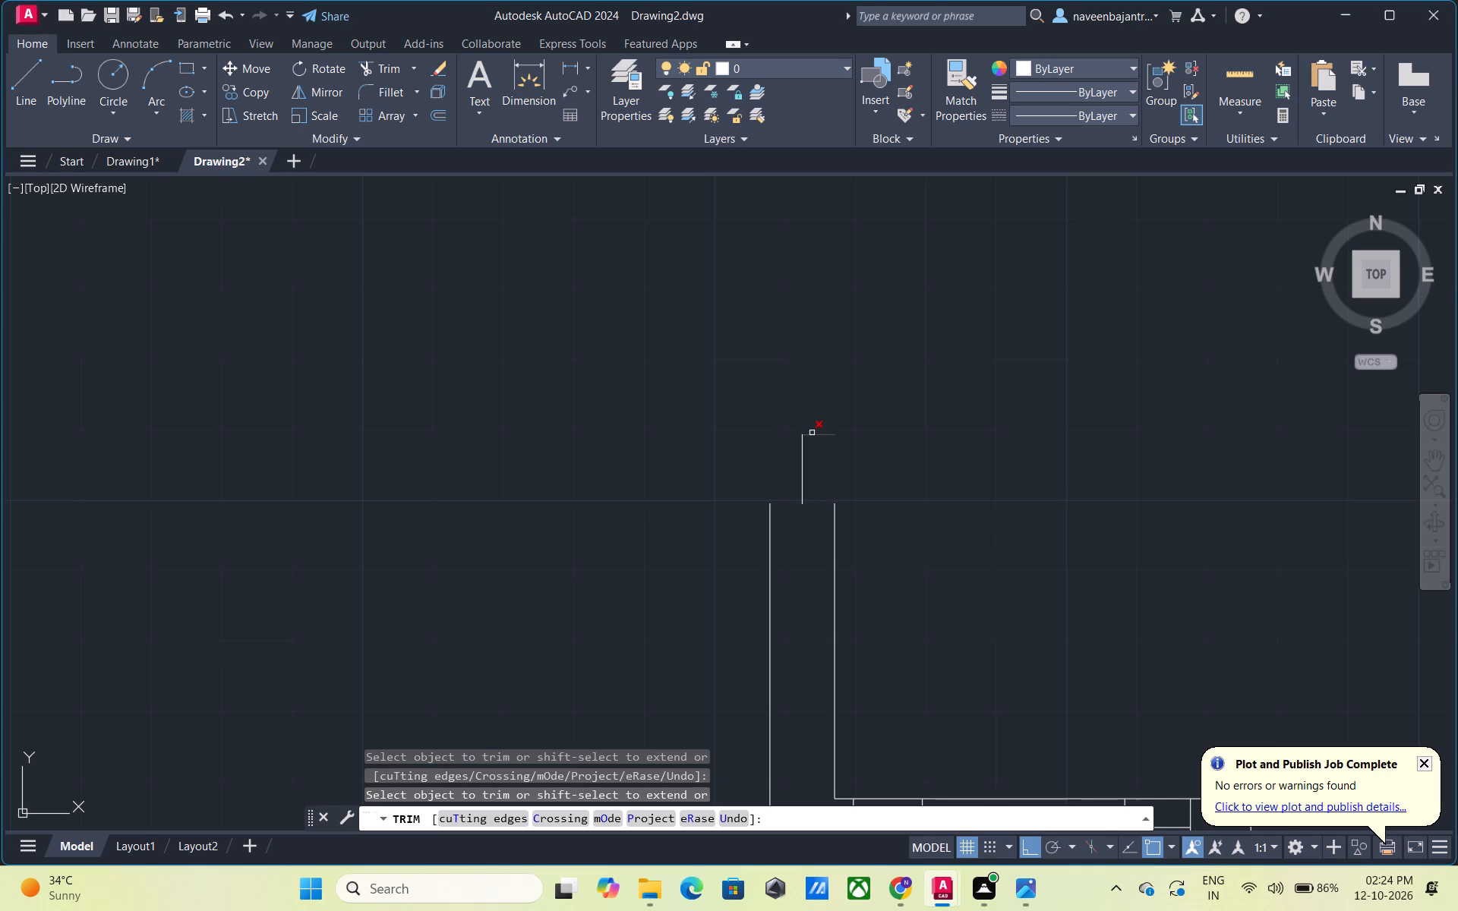
{"action": "left_click", "coordinate": [812, 433]}
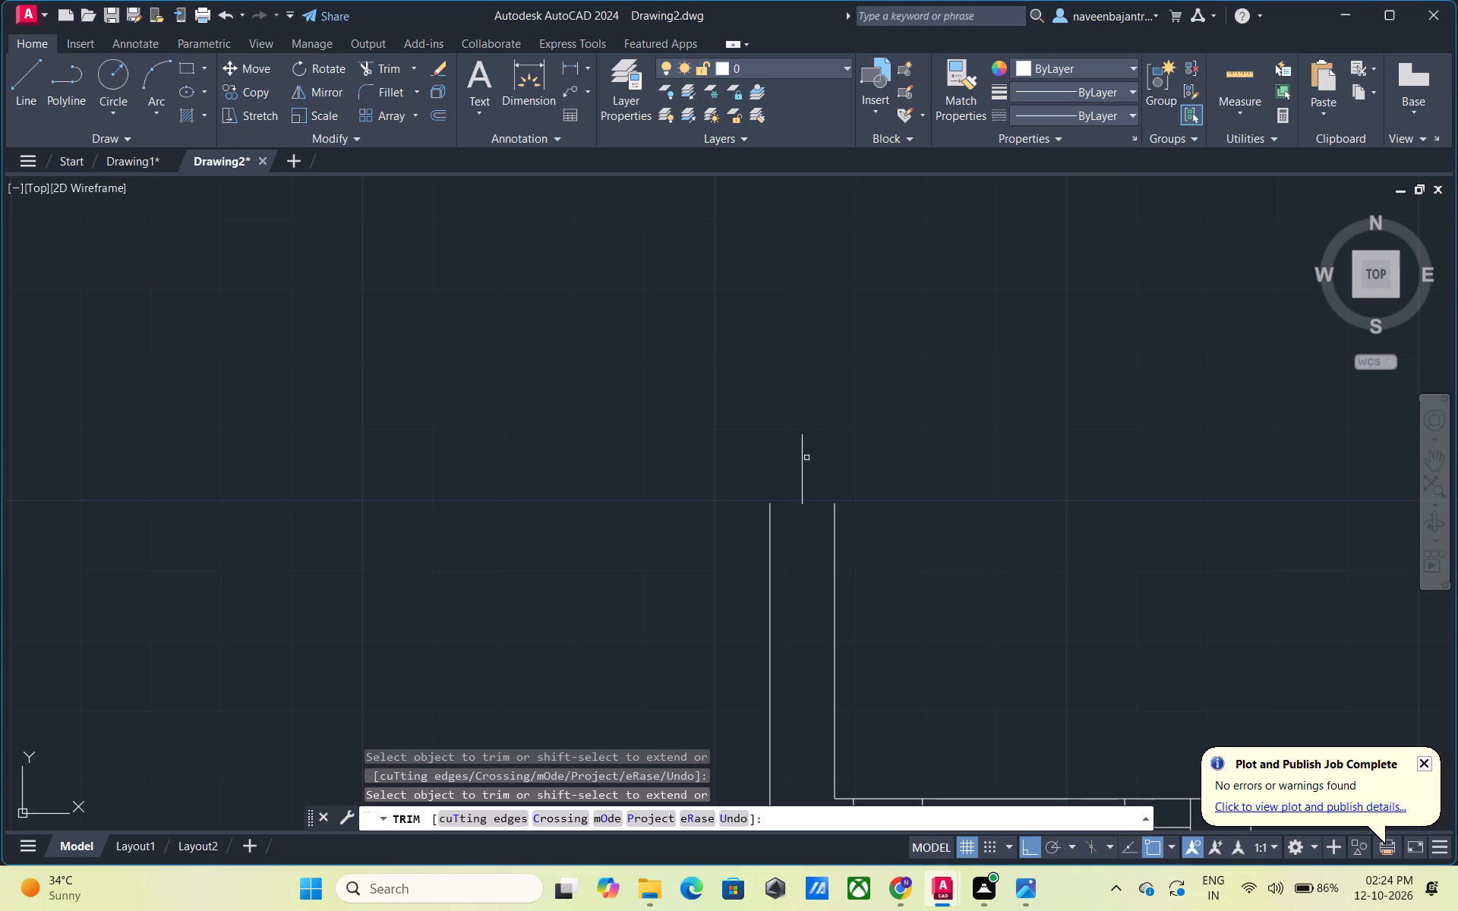
{"action": "left_click", "coordinate": [804, 462]}
Trim away the last stretch of both west wall lines, down to the wall south of the room.
{"action": "scroll", "coordinate": [804, 462], "scroll_direction": "down", "scroll_amount": 3}
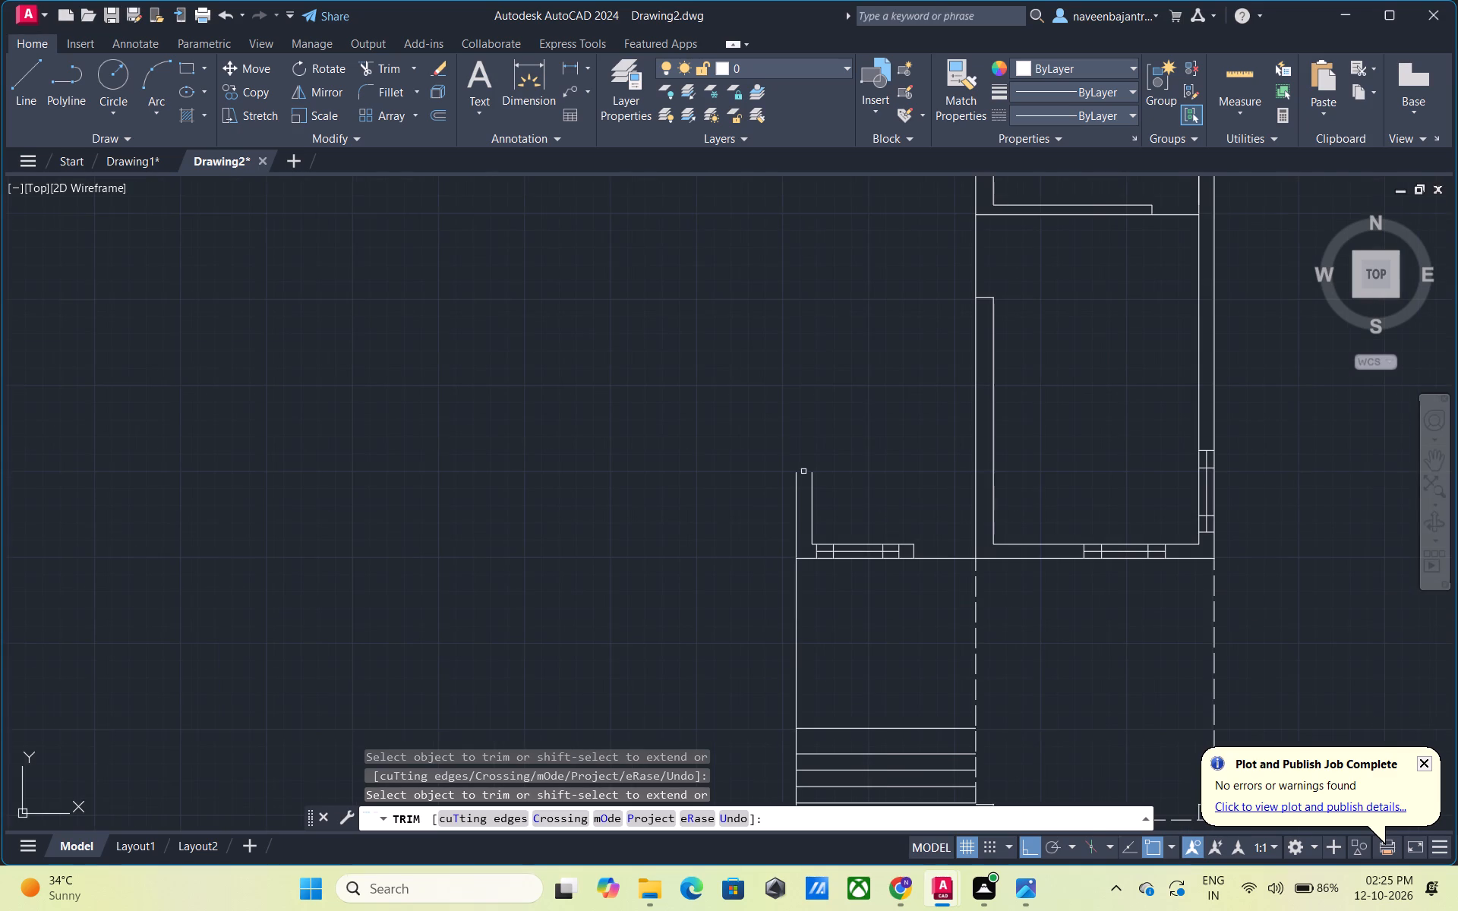
{"action": "middle_click_drag", "start_coordinate": [803, 484], "coordinate": [759, 412]}
{"action": "scroll", "coordinate": [750, 418], "scroll_direction": "up", "scroll_amount": 1}
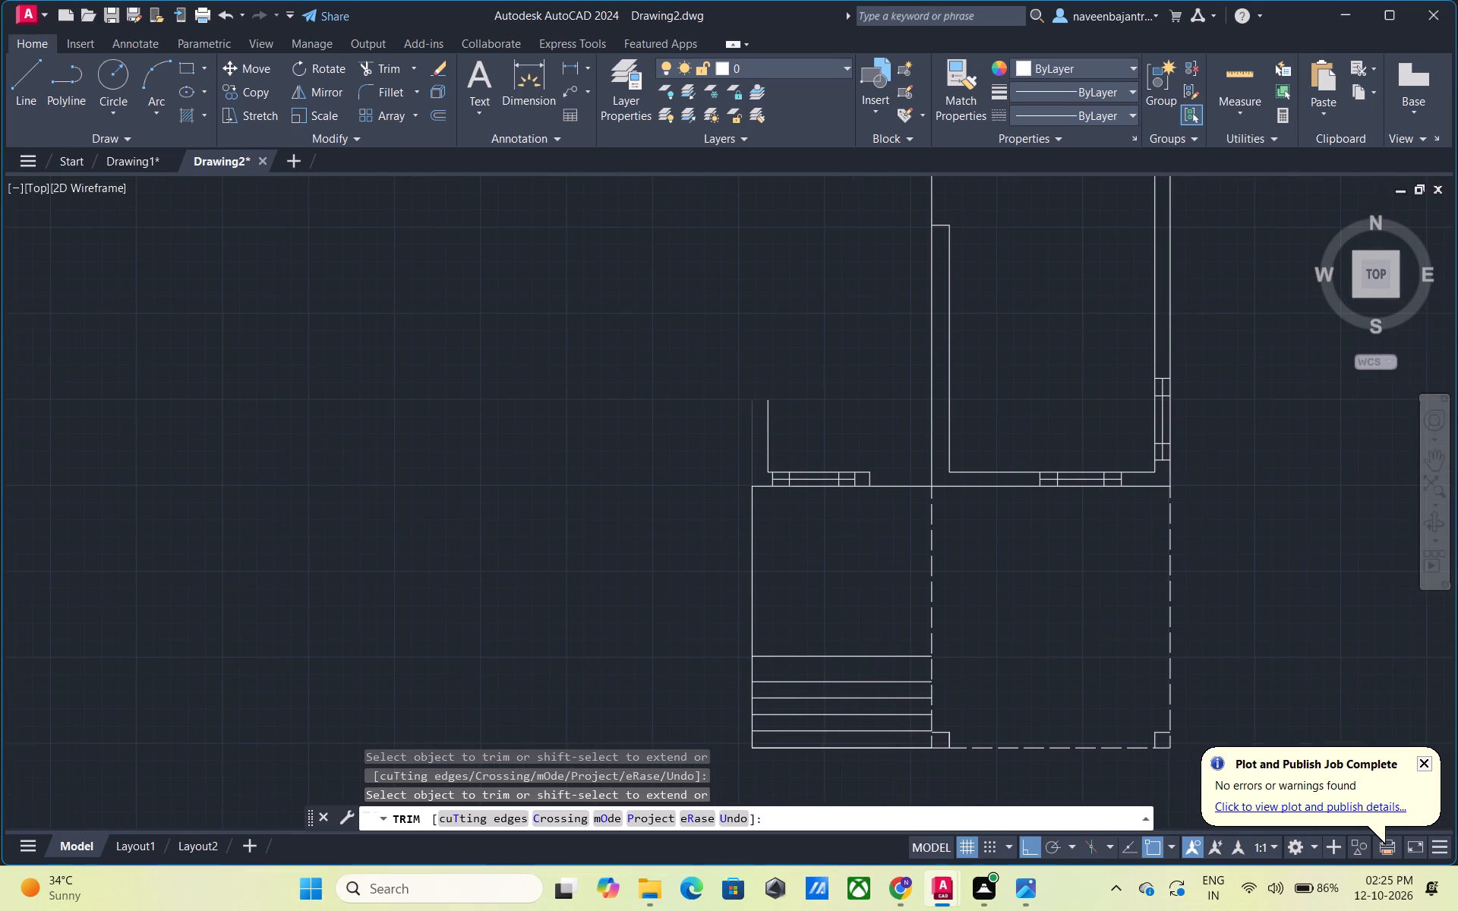
{"action": "scroll", "coordinate": [750, 418], "scroll_direction": "up", "scroll_amount": 1}
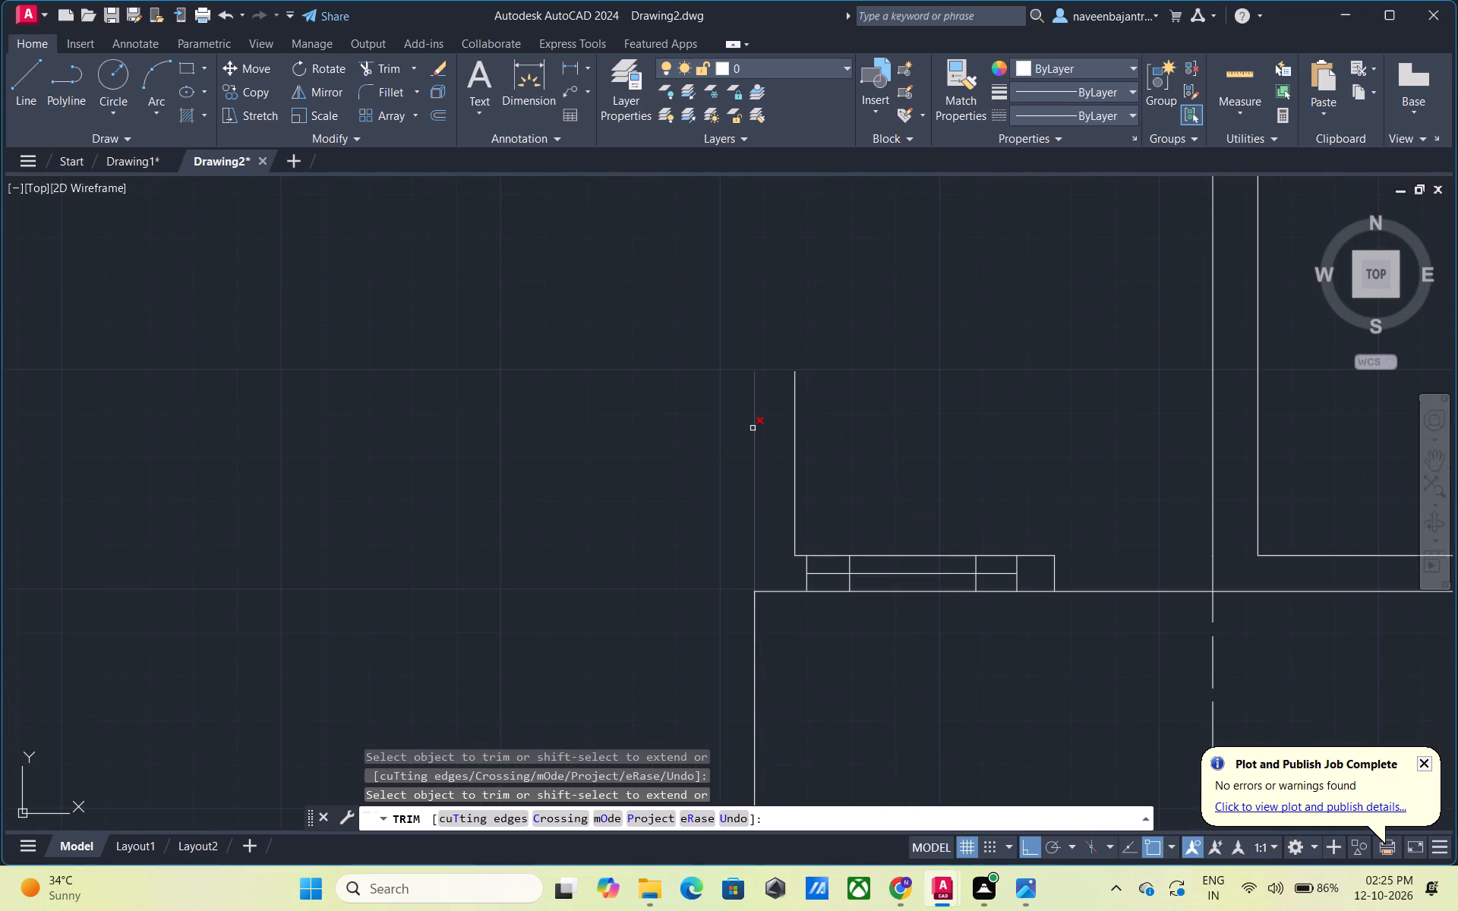
{"action": "double_click", "coordinate": [753, 428]}
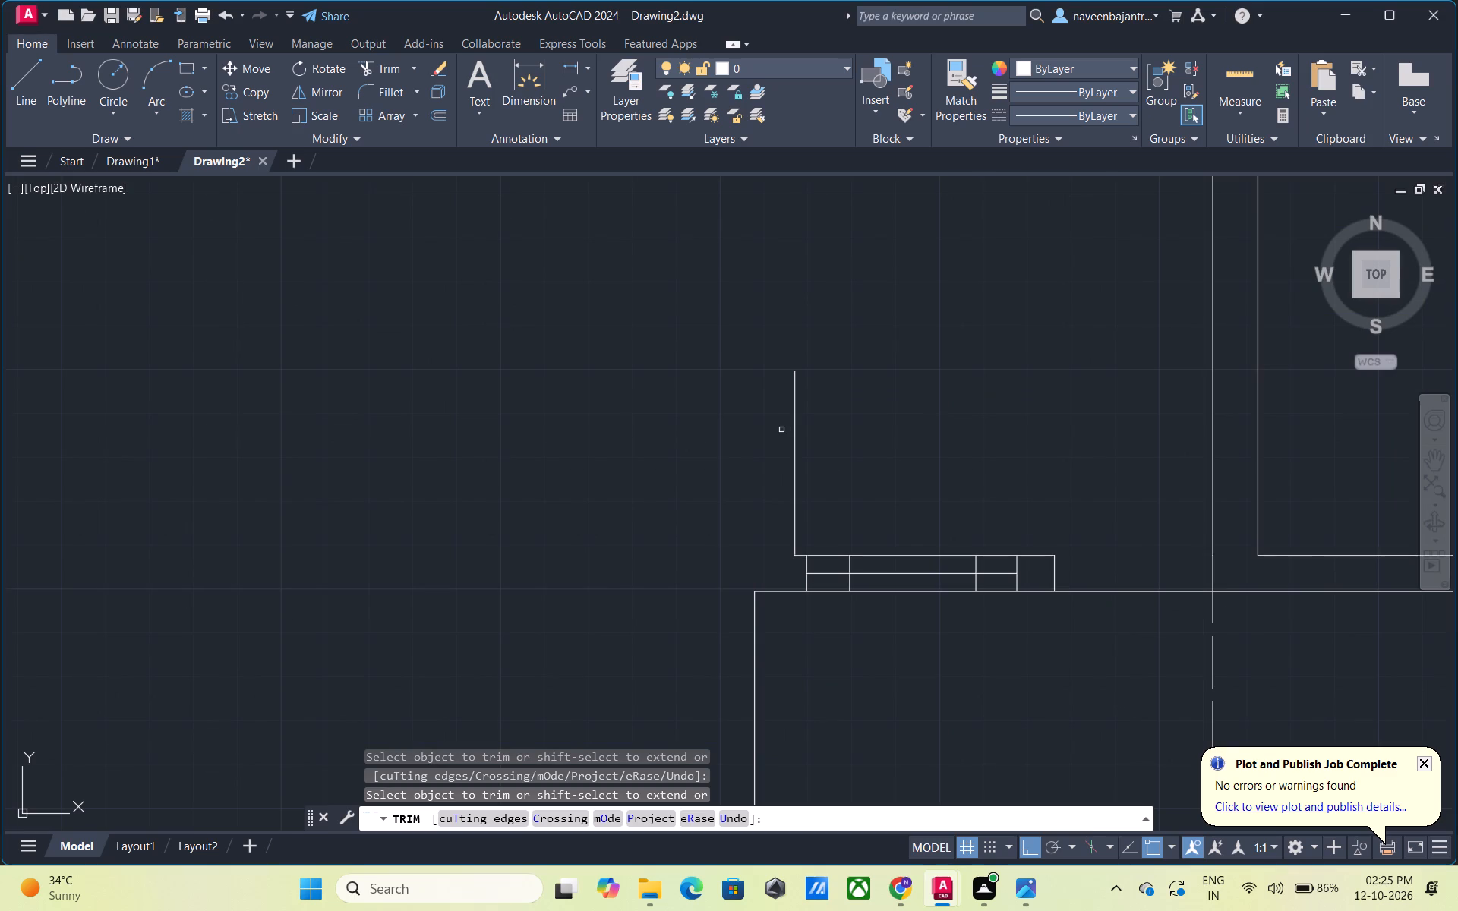
{"action": "left_click", "coordinate": [793, 430]}
Trim the western part of the adjoining south wall window: inner wall line with its corner stub, western cross lines and centre line.
{"action": "middle_click_drag", "start_coordinate": [784, 556], "coordinate": [730, 440]}
{"action": "middle_click_drag", "start_coordinate": [715, 420], "coordinate": [709, 410]}
{"action": "middle_click", "coordinate": [708, 408]}
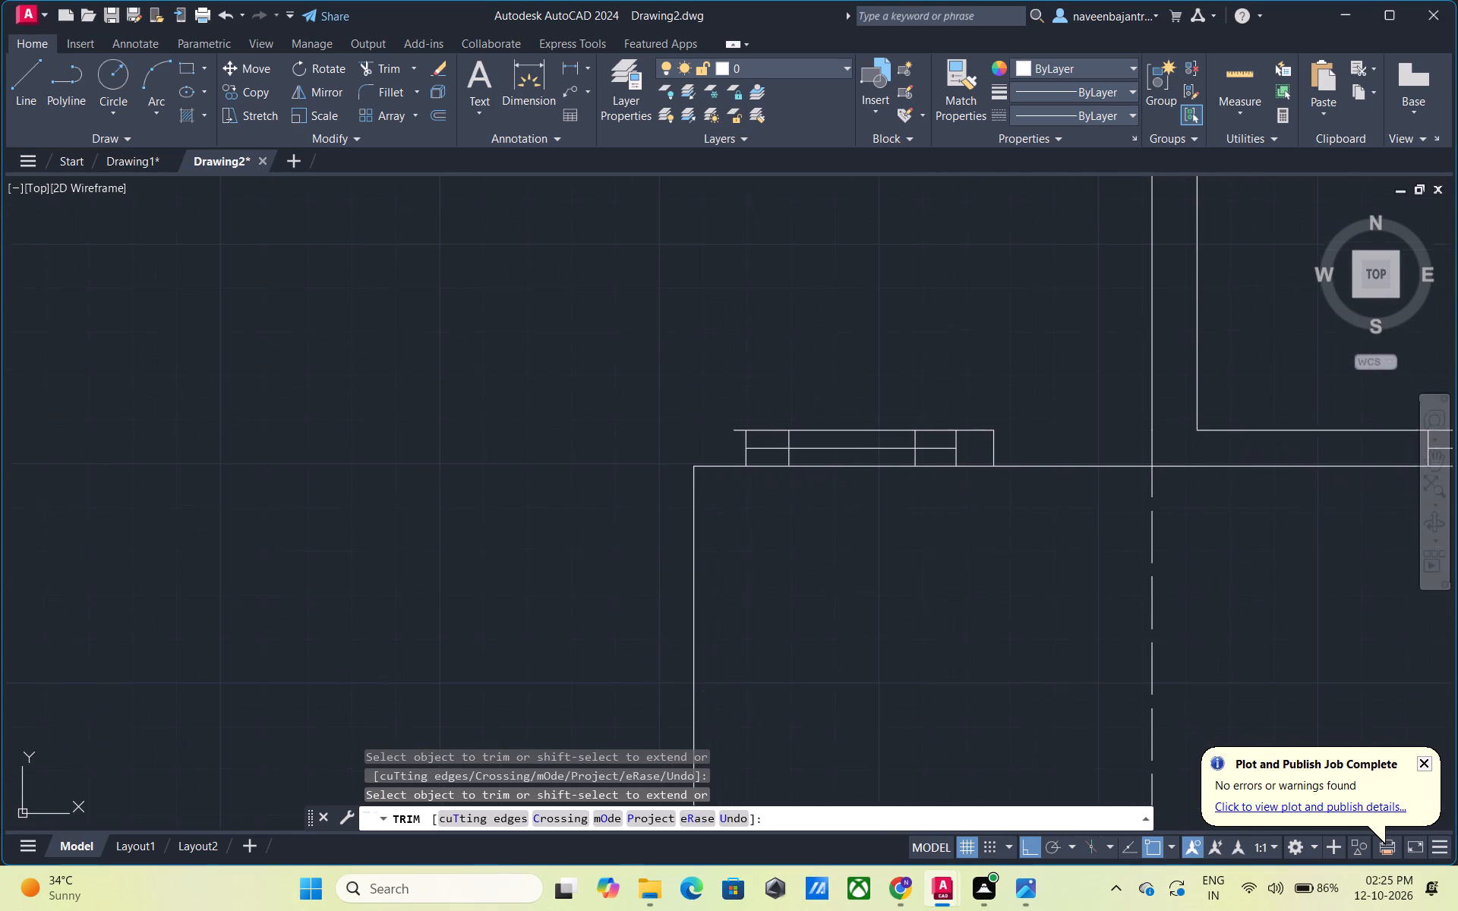
{"action": "middle_click", "coordinate": [702, 395]}
{"action": "middle_click_drag", "start_coordinate": [712, 435], "coordinate": [699, 366]}
{"action": "scroll", "coordinate": [699, 366], "scroll_direction": "up", "scroll_amount": 1}
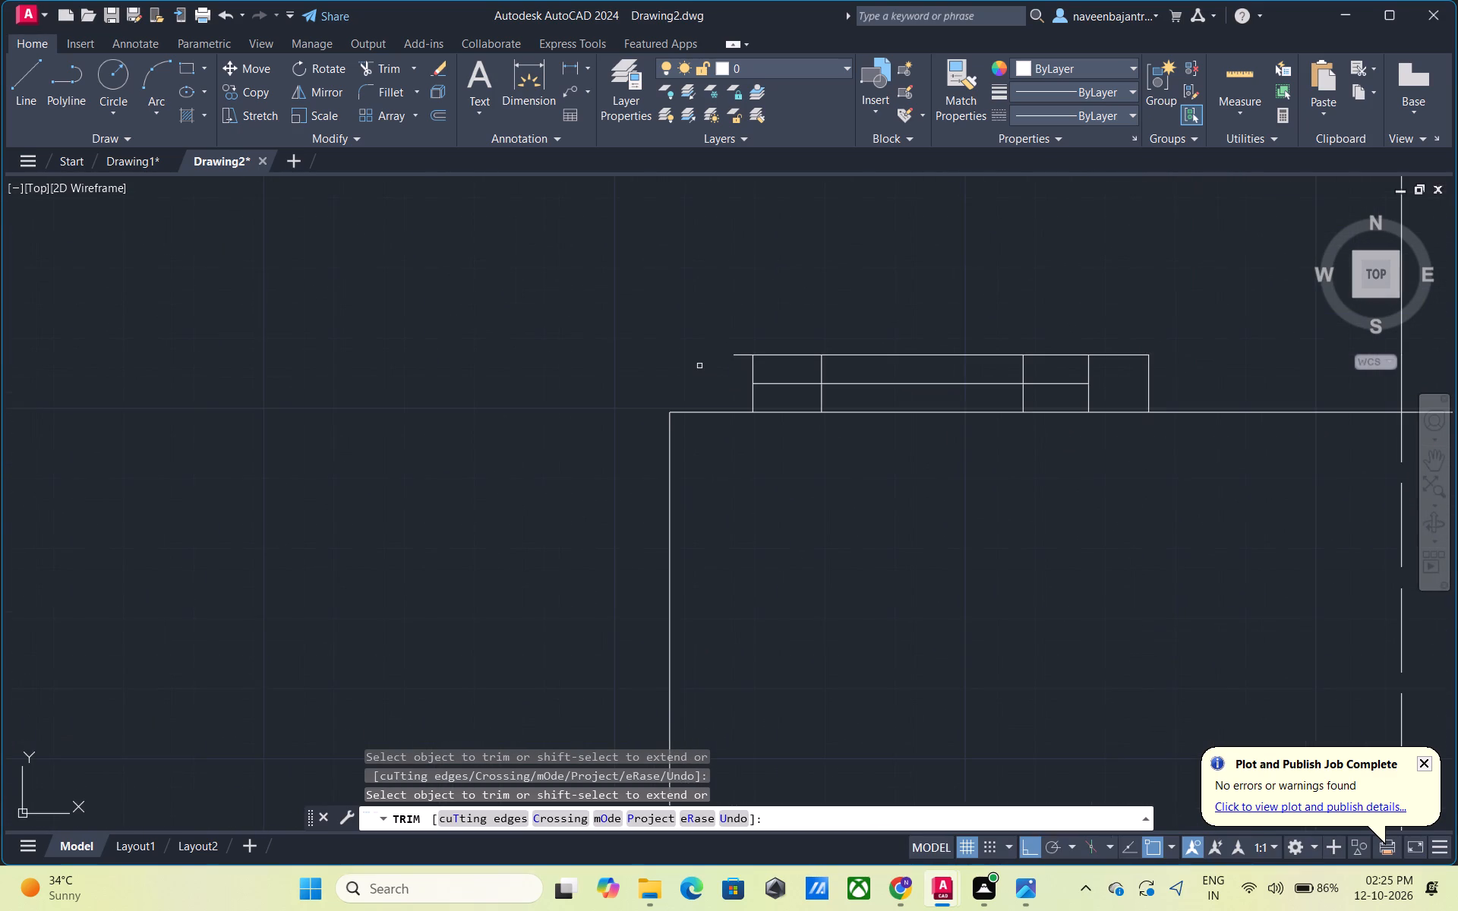
{"action": "scroll", "coordinate": [699, 366], "scroll_direction": "up", "scroll_amount": 1}
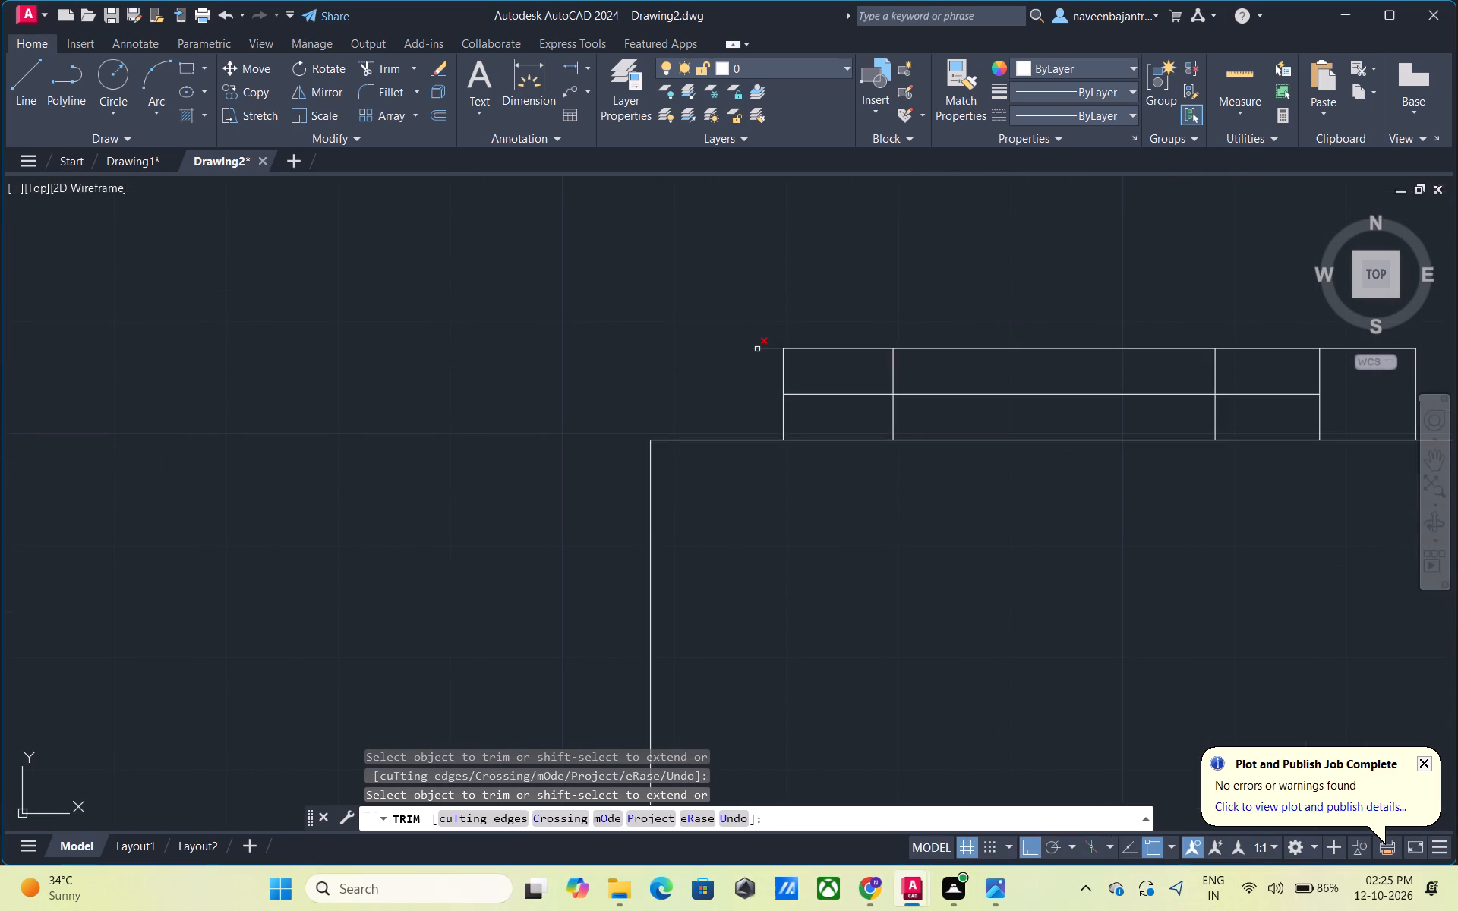
{"action": "left_click", "coordinate": [757, 349]}
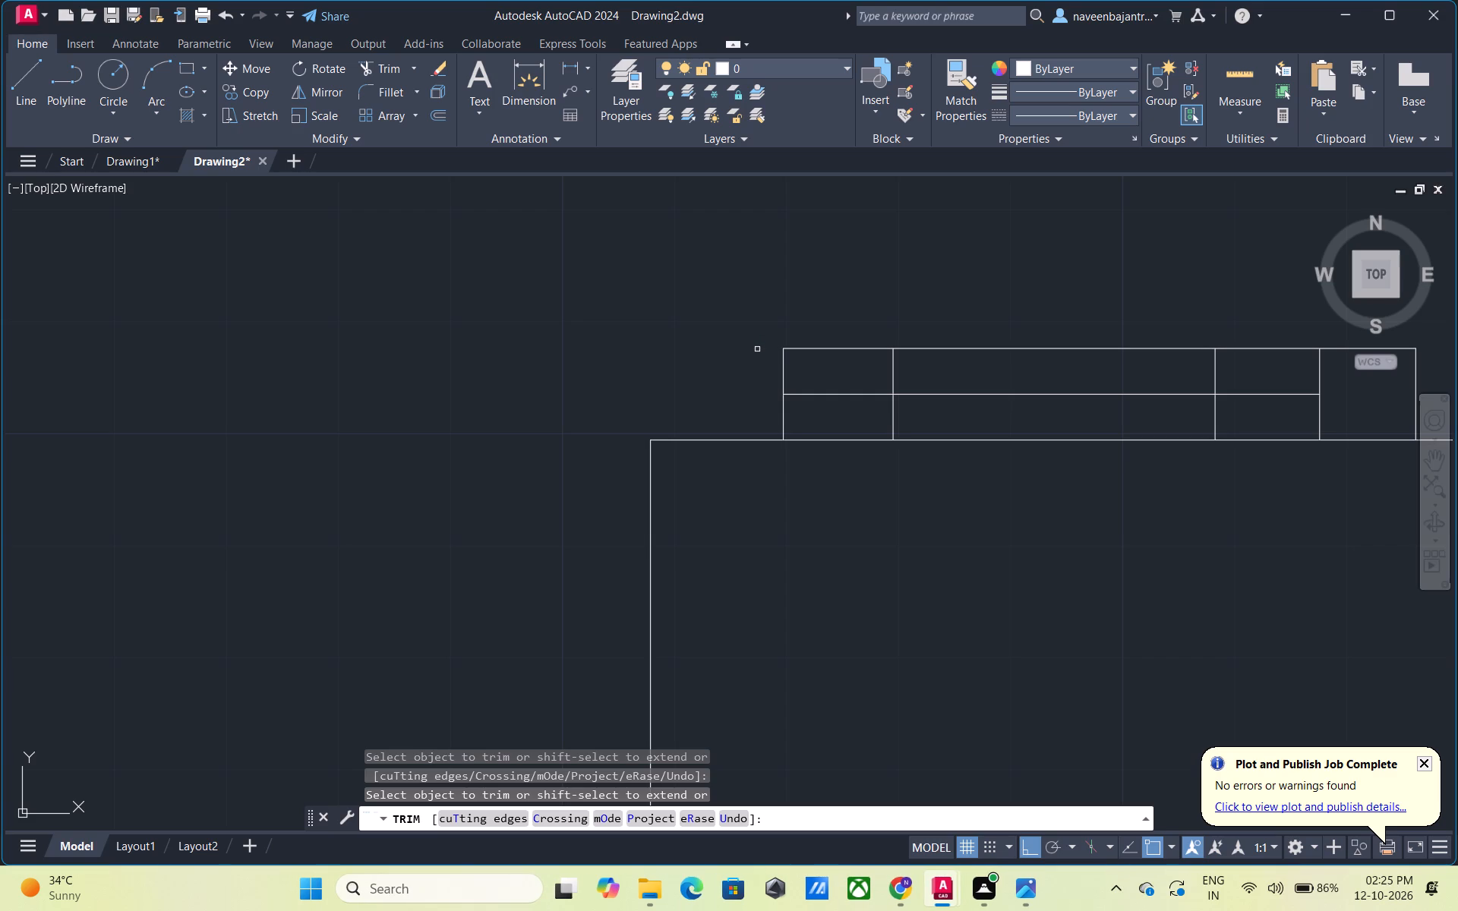
{"action": "left_click", "coordinate": [895, 367]}
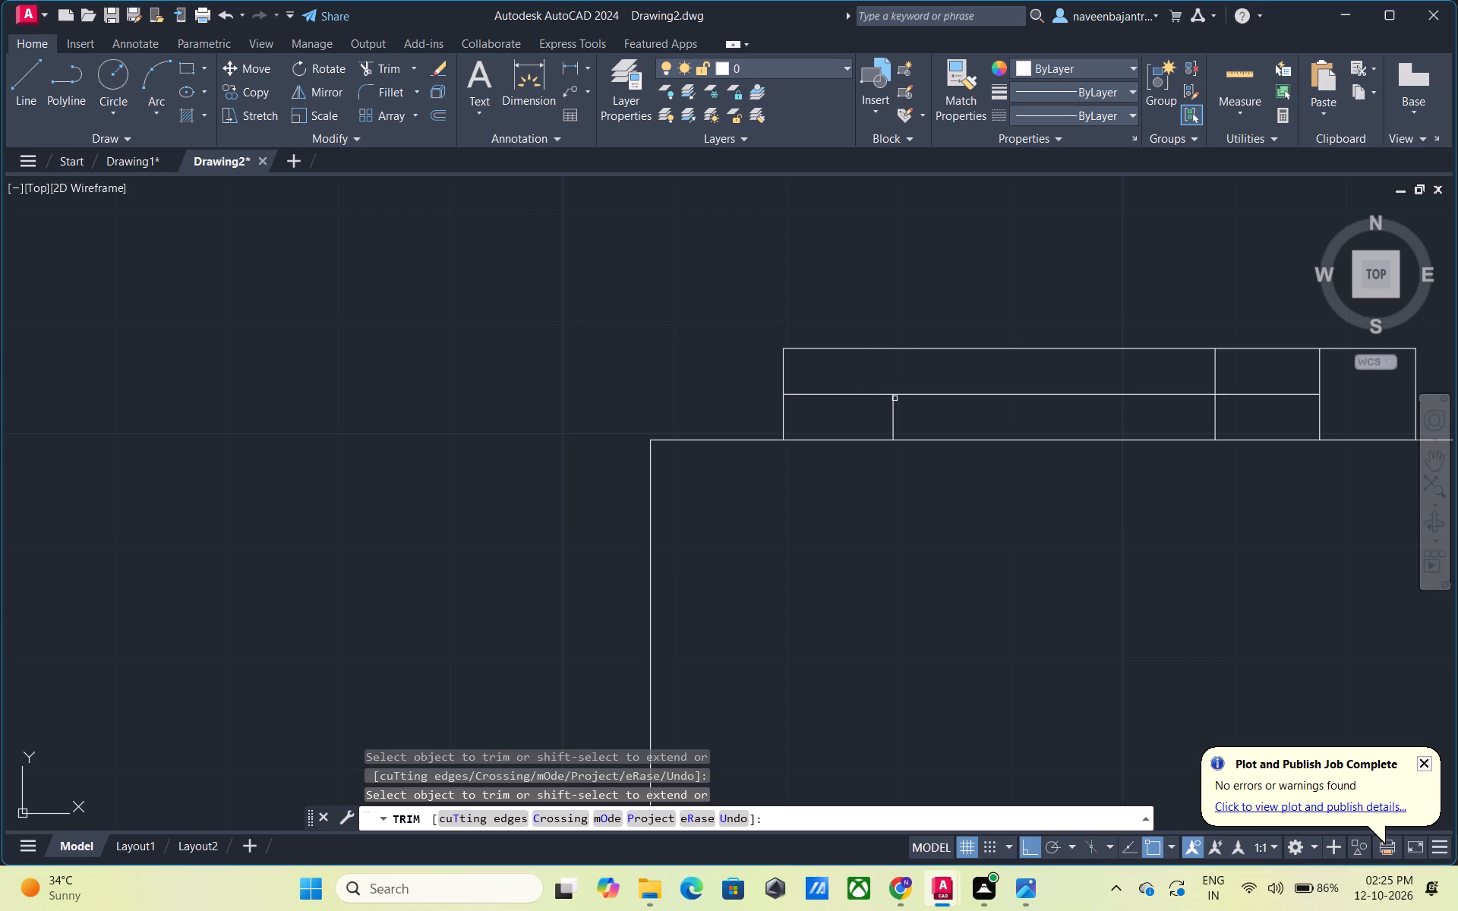
{"action": "left_click", "coordinate": [893, 405]}
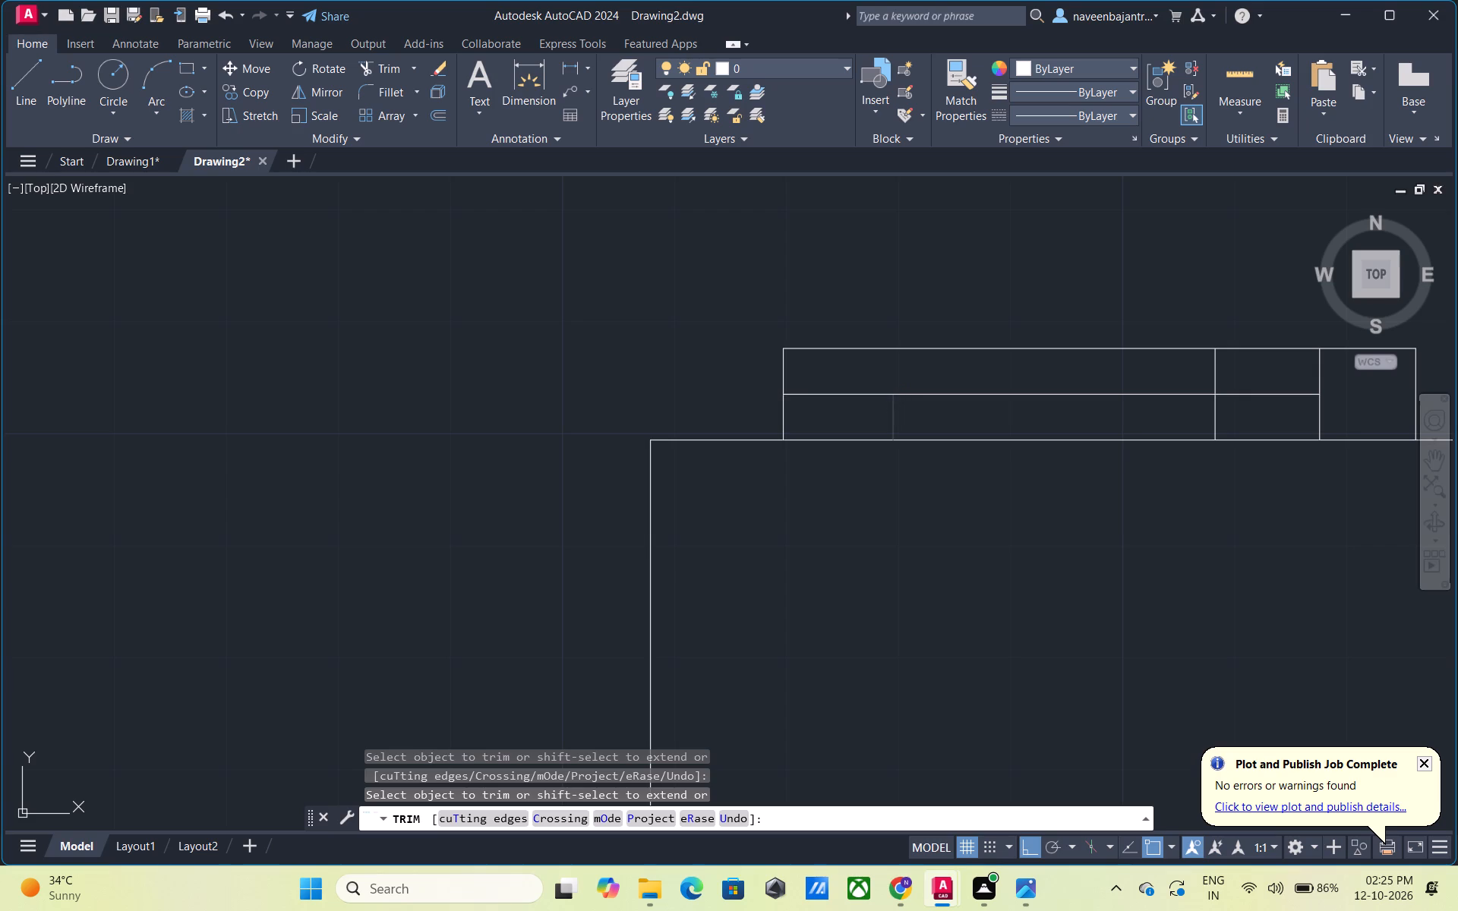
{"action": "left_click", "coordinate": [893, 395]}
{"action": "left_click", "coordinate": [891, 347]}
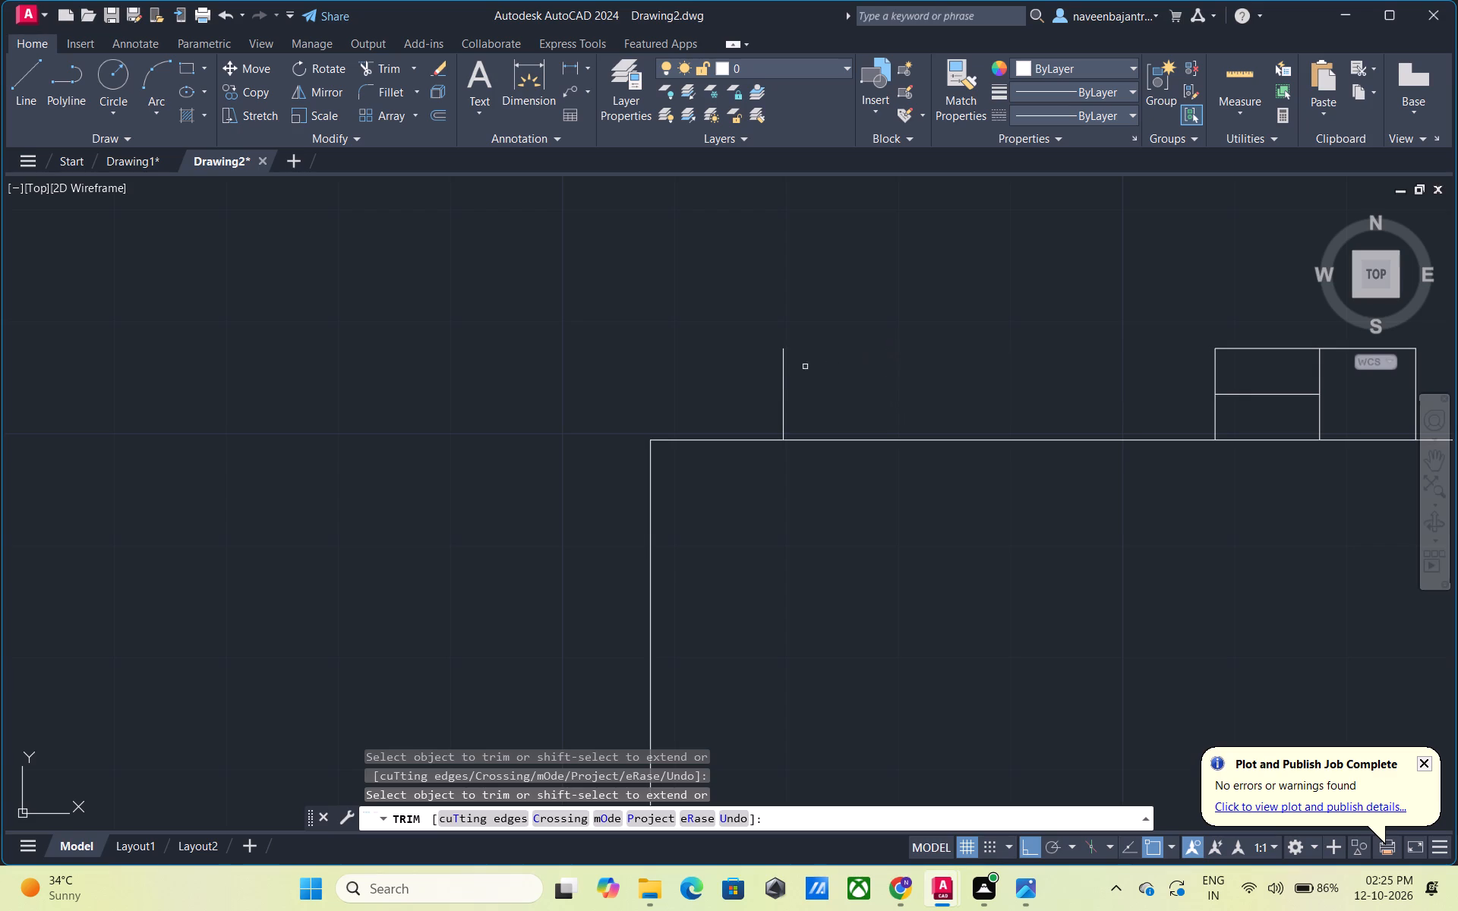
{"action": "left_click", "coordinate": [784, 380]}
Trim away the rest of the adjoining south window: its centre line, remaining cross lines and inner wall line.
{"action": "scroll", "coordinate": [784, 380], "scroll_direction": "down", "scroll_amount": 2}
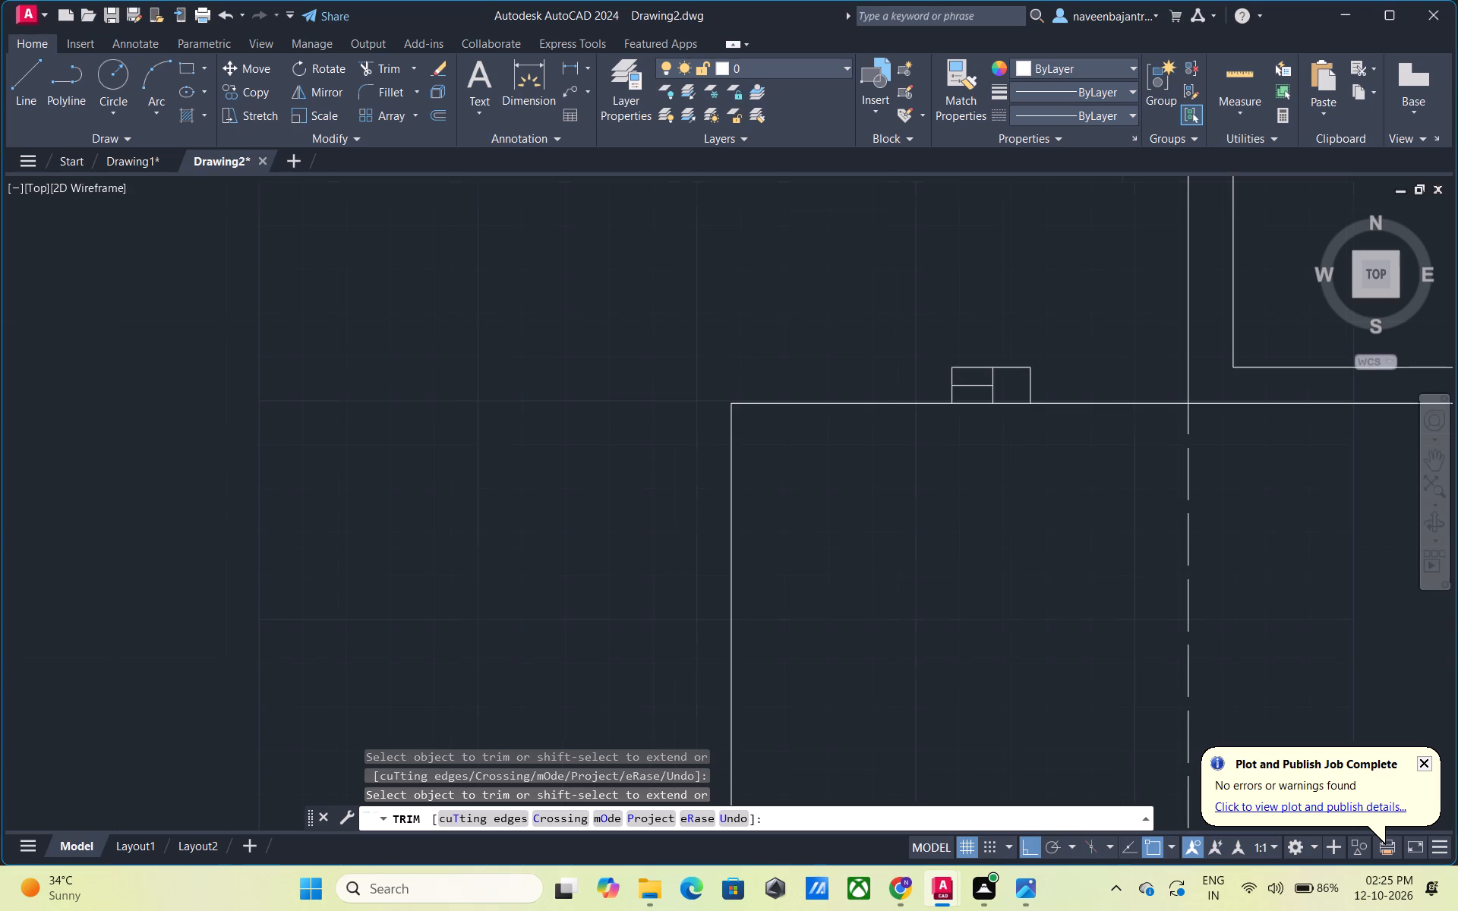
{"action": "left_click", "coordinate": [983, 386]}
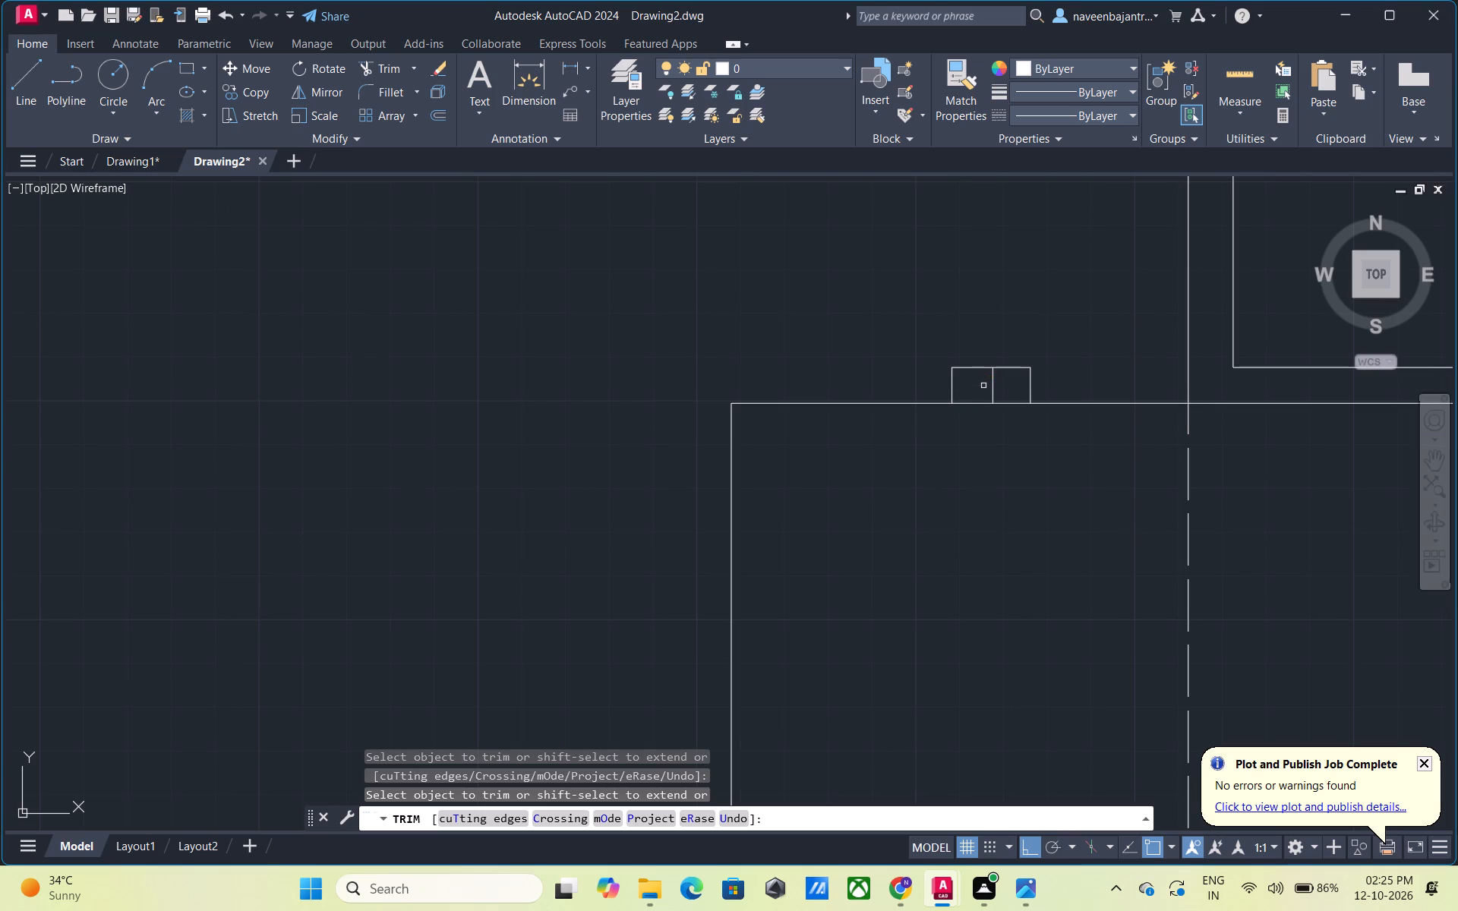
{"action": "left_click", "coordinate": [990, 385]}
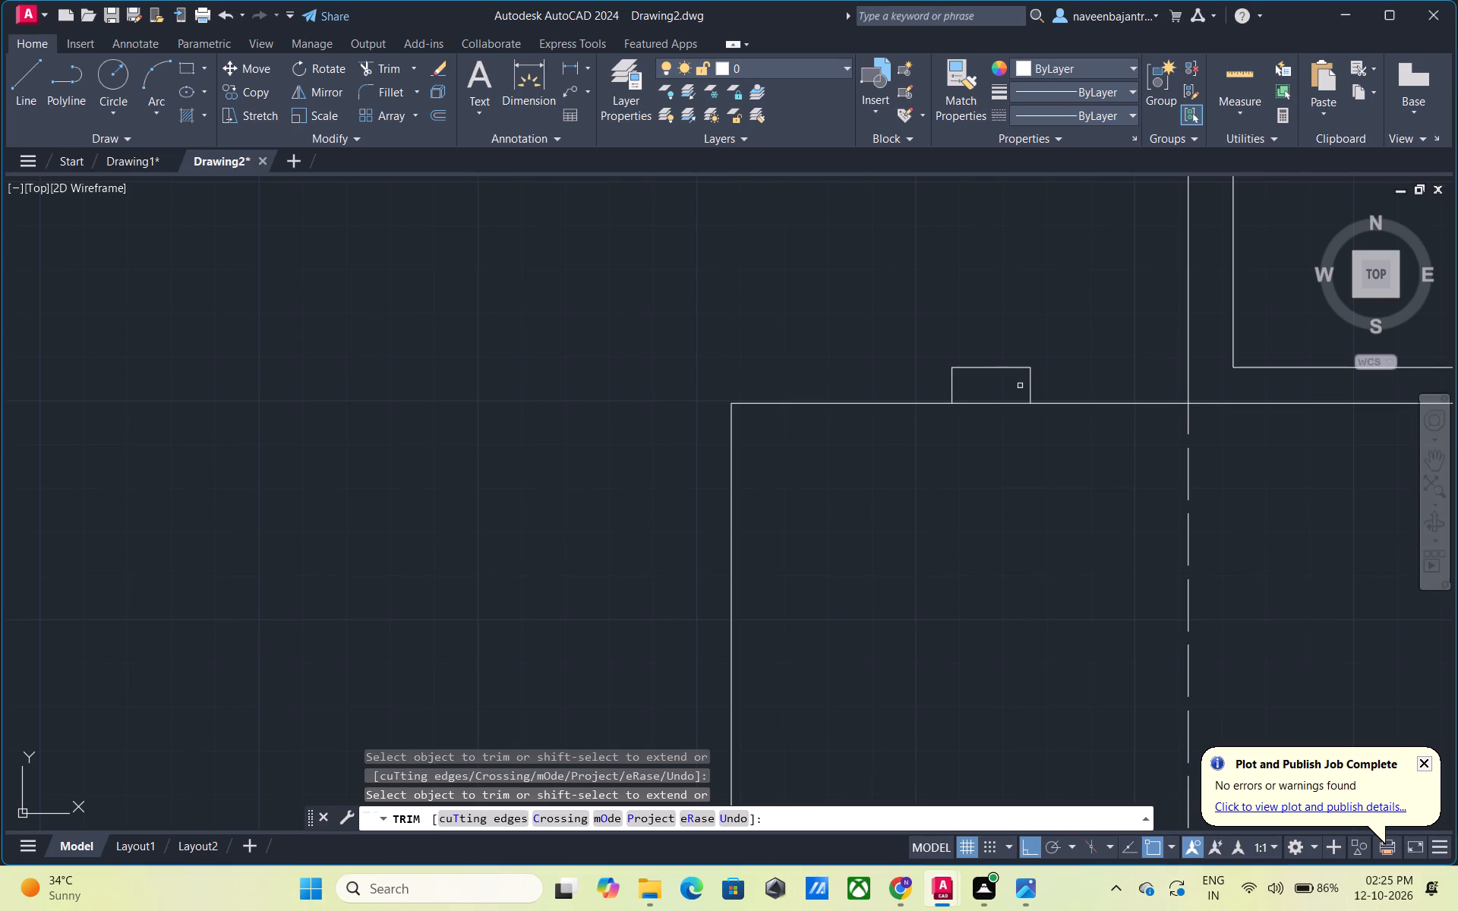
{"action": "left_click", "coordinate": [1028, 386]}
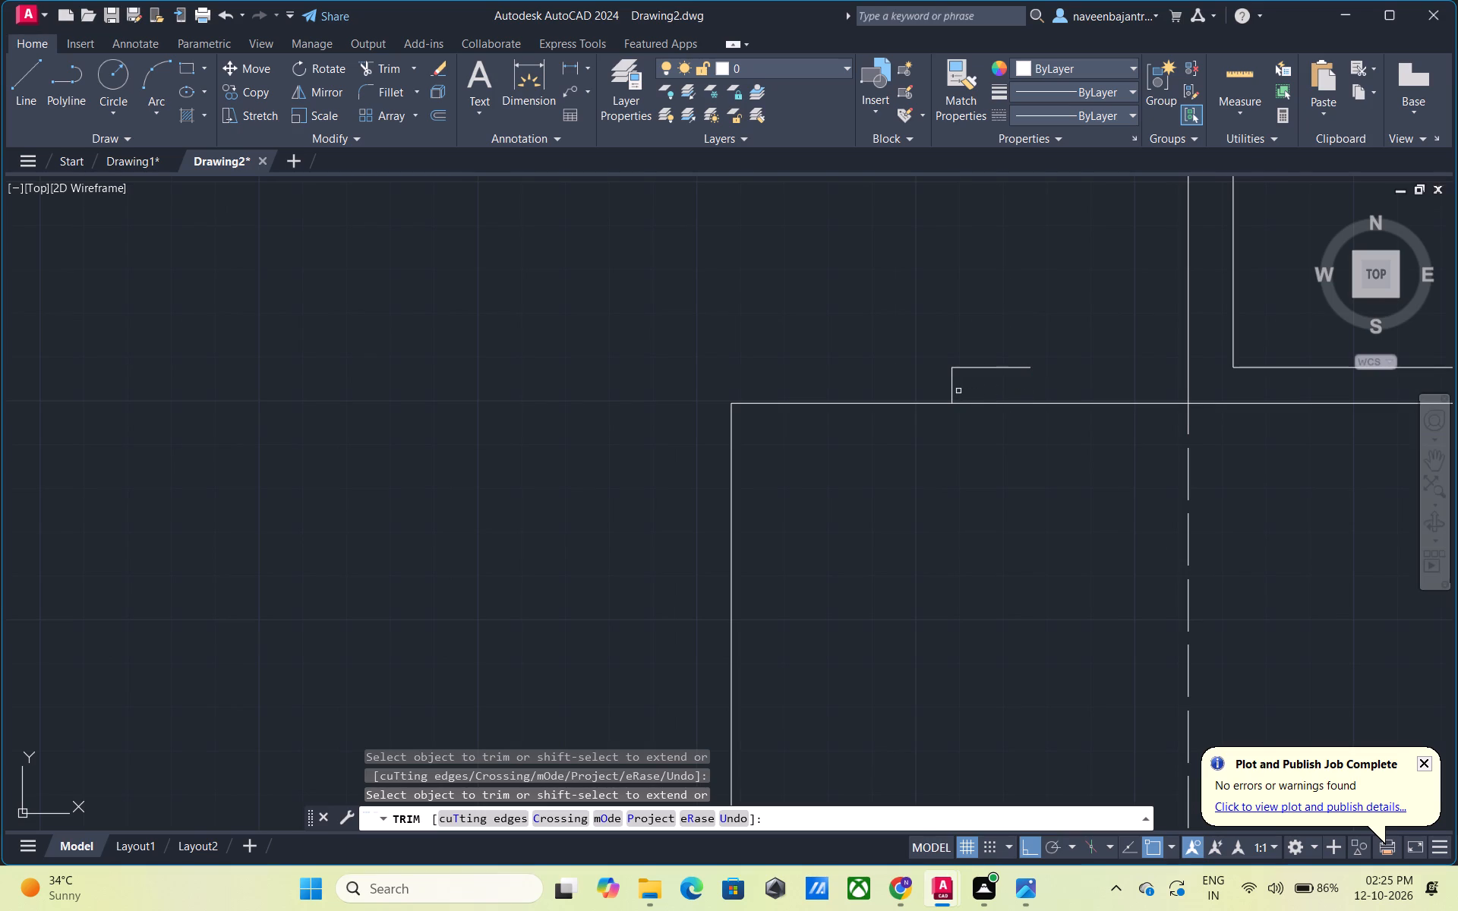
{"action": "left_click", "coordinate": [951, 387]}
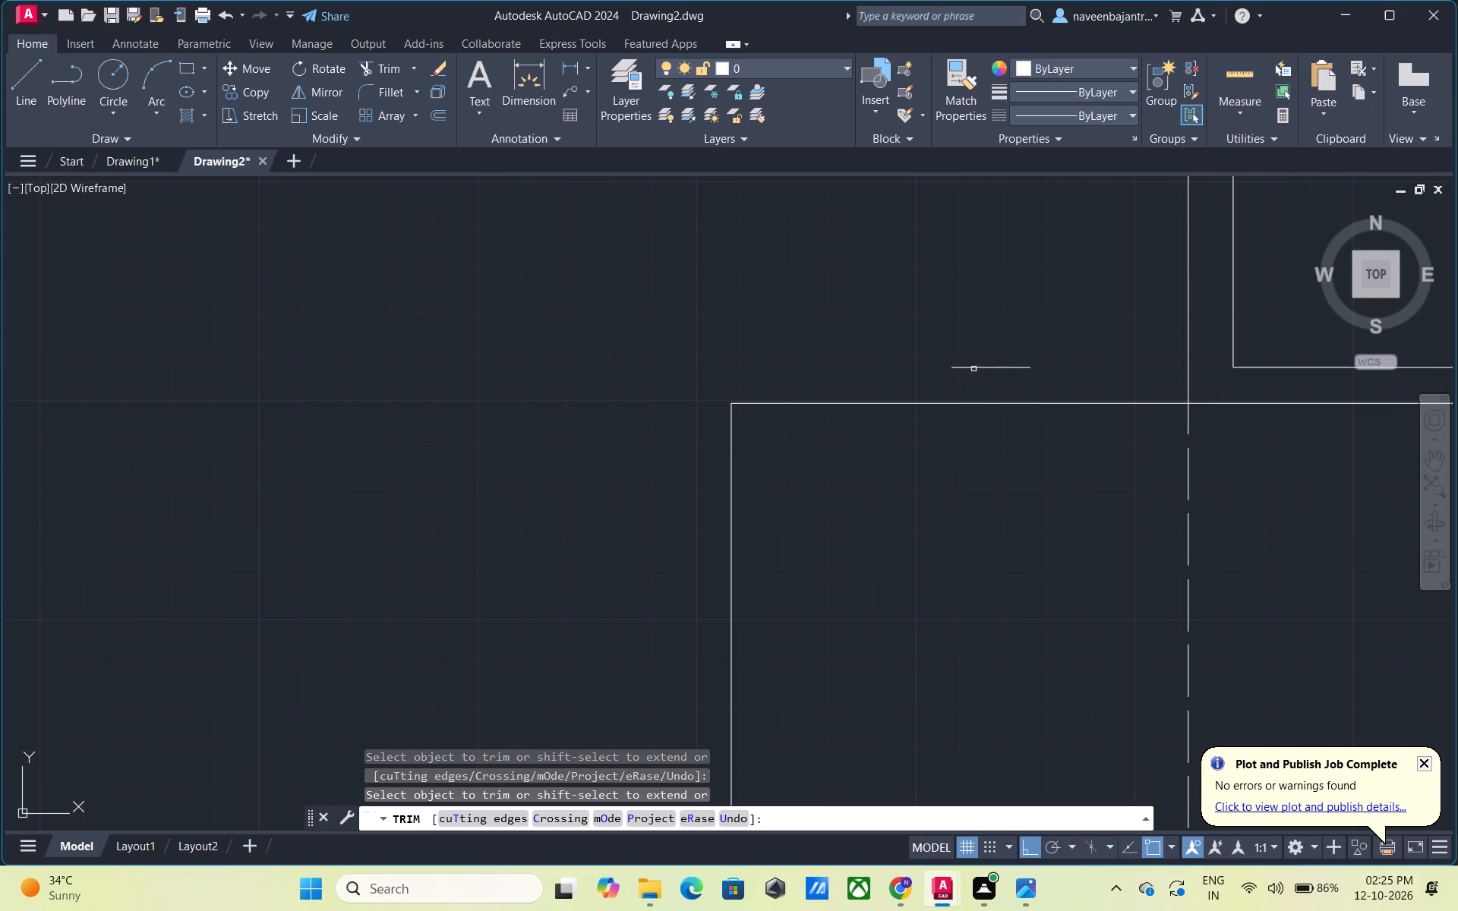
{"action": "left_click", "coordinate": [974, 369]}
Trim the landing outline north of the entrance steps: its north line, west line and the dashed line on its east.
{"action": "scroll", "coordinate": [967, 410], "scroll_direction": "down", "scroll_amount": 2}
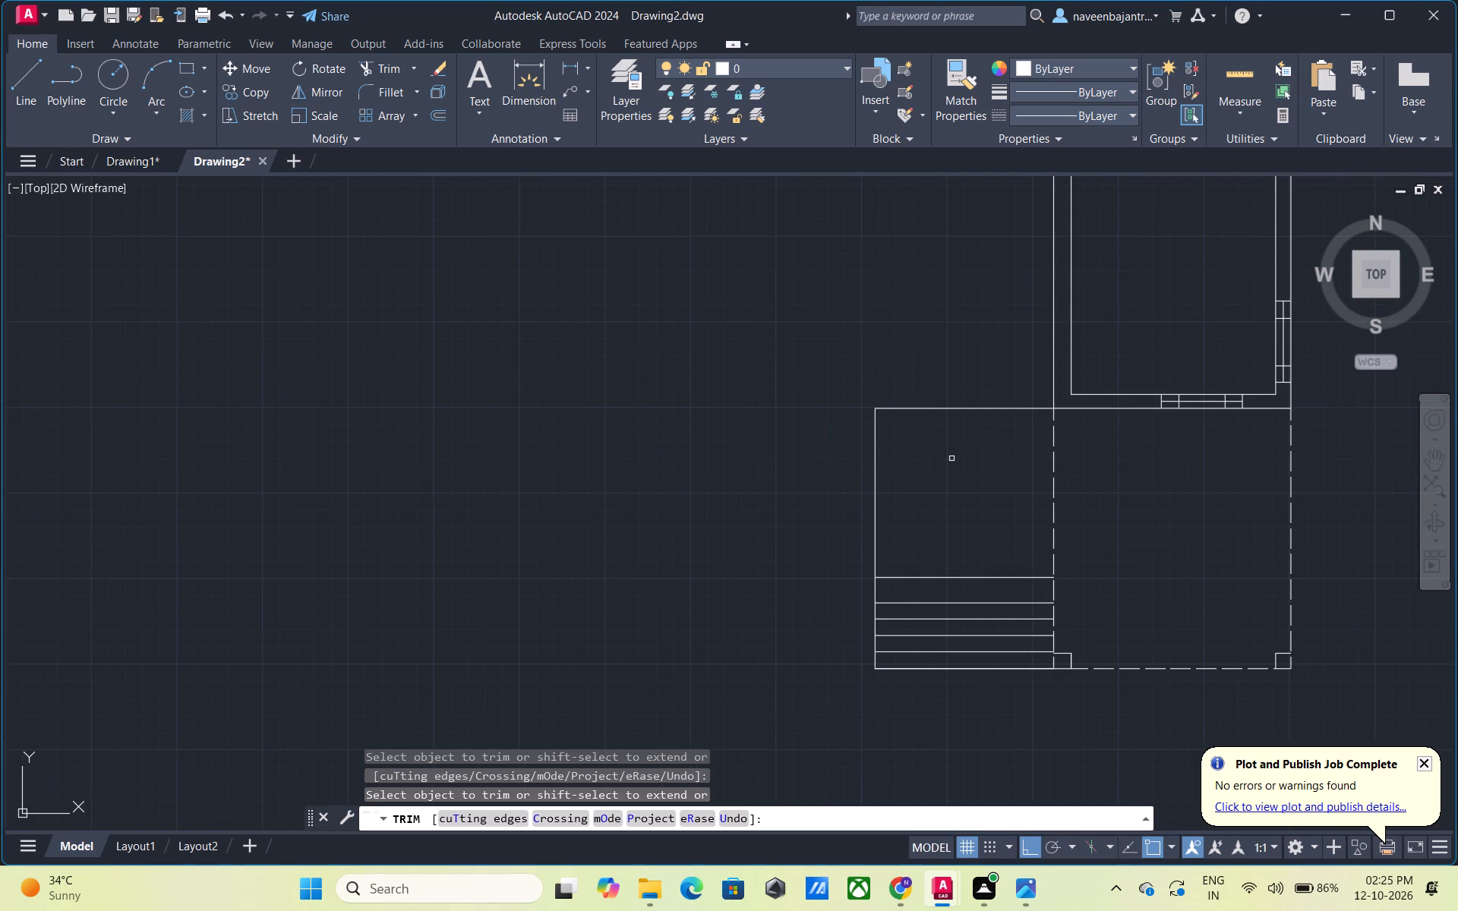
{"action": "middle_click_drag", "start_coordinate": [951, 459], "coordinate": [901, 377]}
{"action": "scroll", "coordinate": [899, 377], "scroll_direction": "up", "scroll_amount": 1}
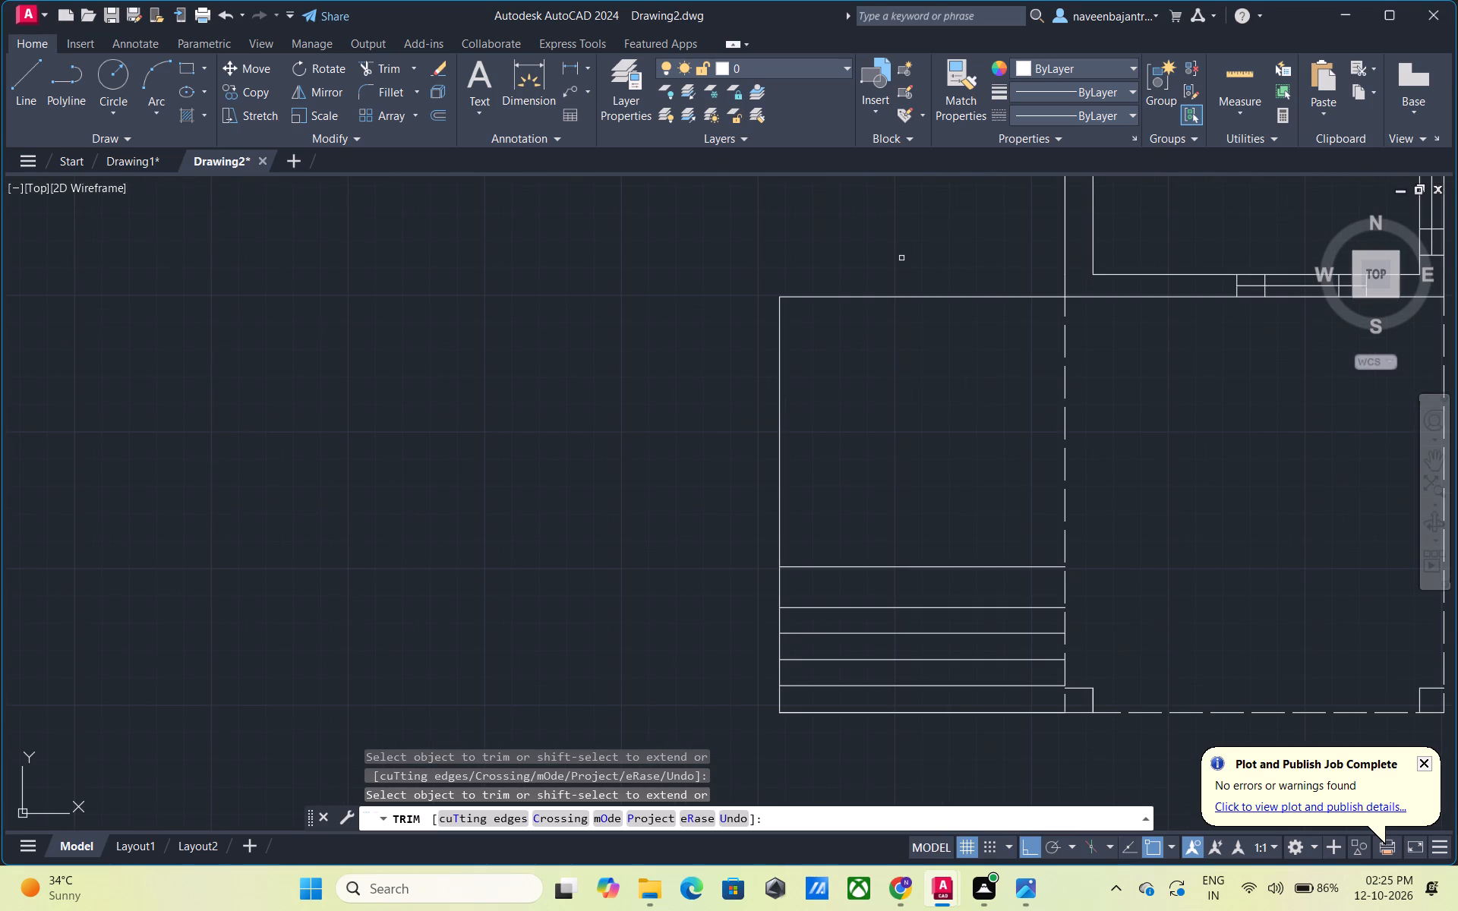
{"action": "left_click", "coordinate": [905, 298]}
{"action": "left_click", "coordinate": [1064, 308]}
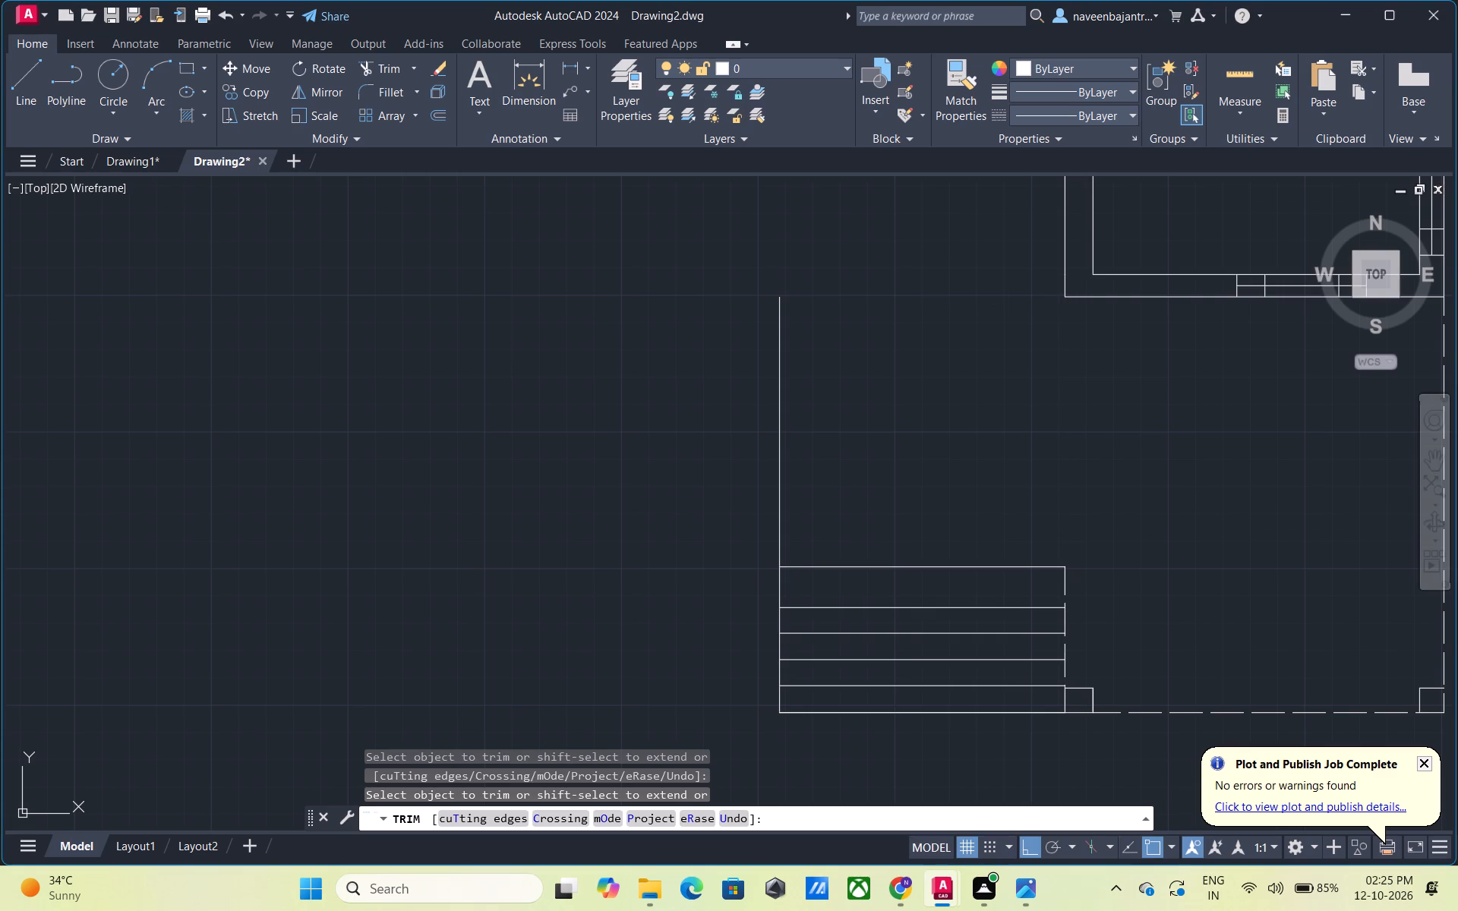
{"action": "left_click", "coordinate": [780, 377]}
Trim the dashed line segments along the steps' east side and the sides of the small square column at the porch's southwest corner.
{"action": "middle_click_drag", "start_coordinate": [875, 499], "coordinate": [802, 318]}
{"action": "scroll", "coordinate": [791, 440], "scroll_direction": "up", "scroll_amount": 1}
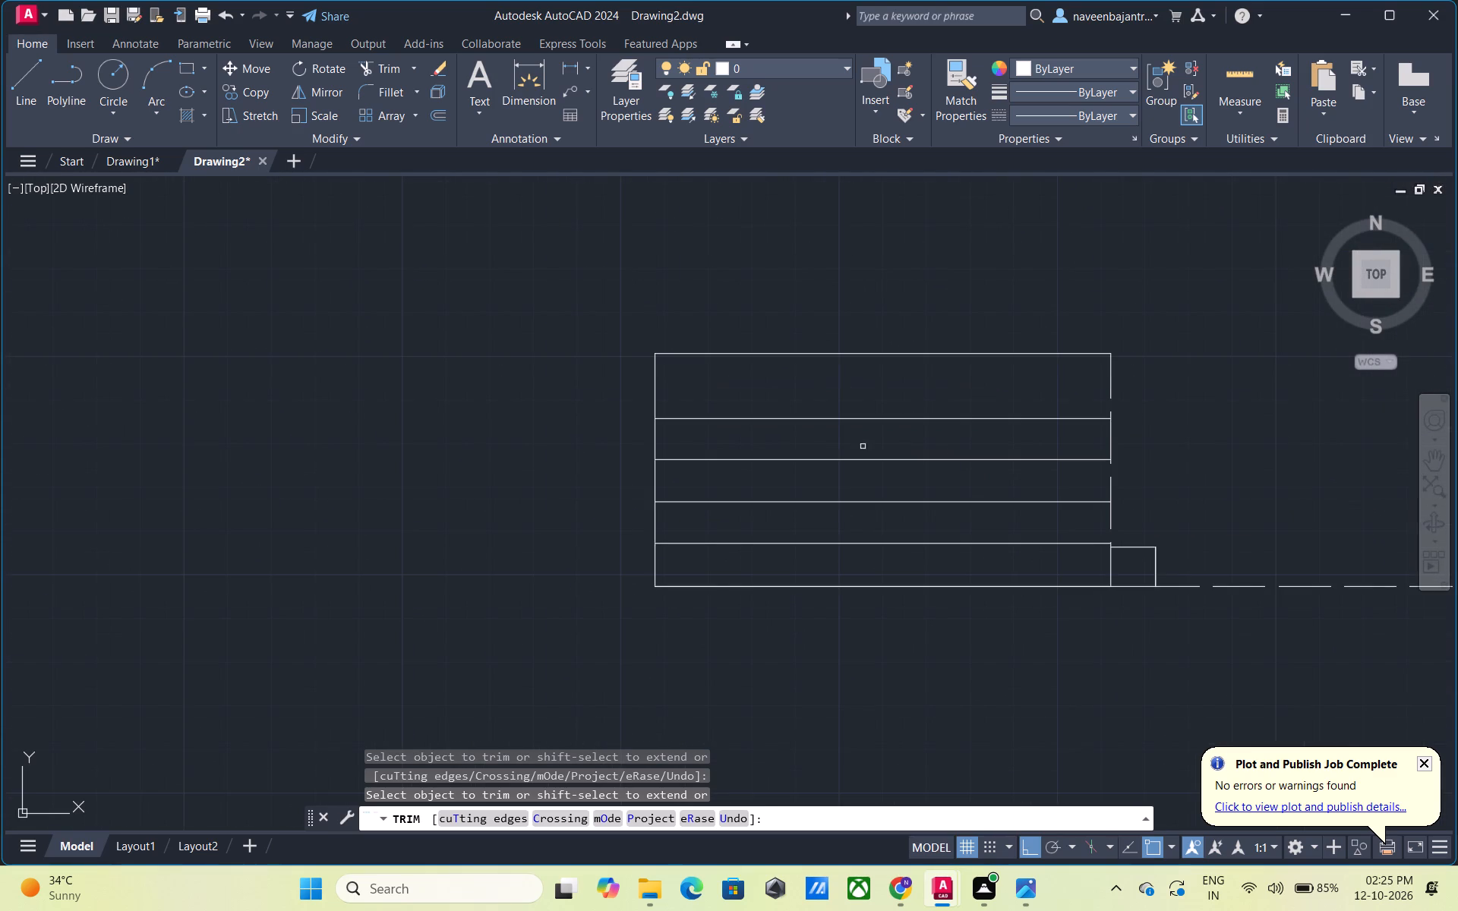
{"action": "left_click", "coordinate": [1109, 386]}
{"action": "left_click", "coordinate": [1113, 441]}
{"action": "left_click", "coordinate": [1112, 528]}
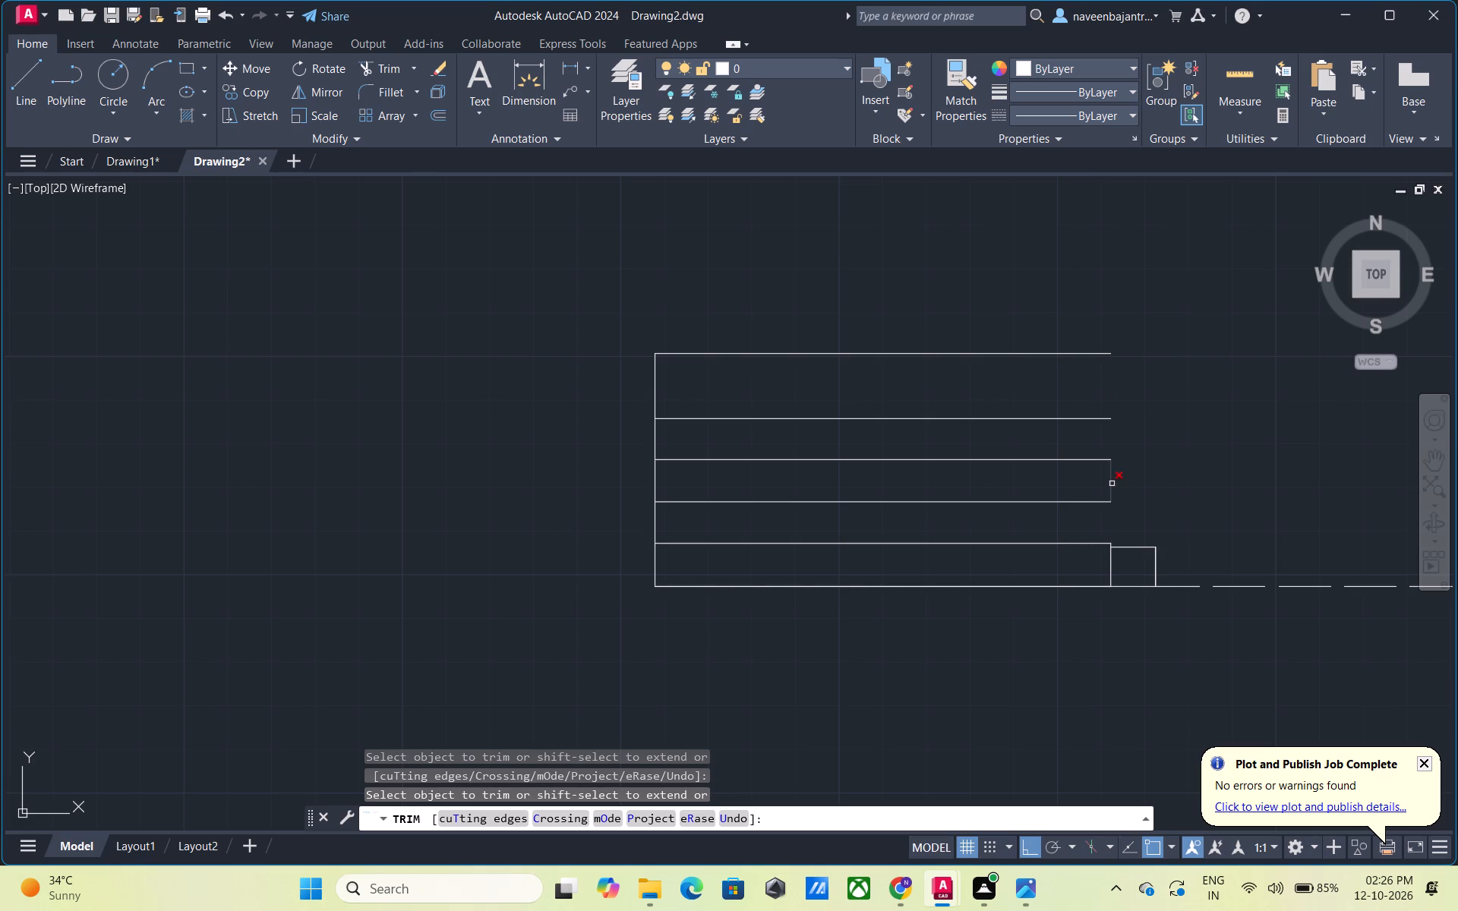
{"action": "left_click", "coordinate": [1111, 483]}
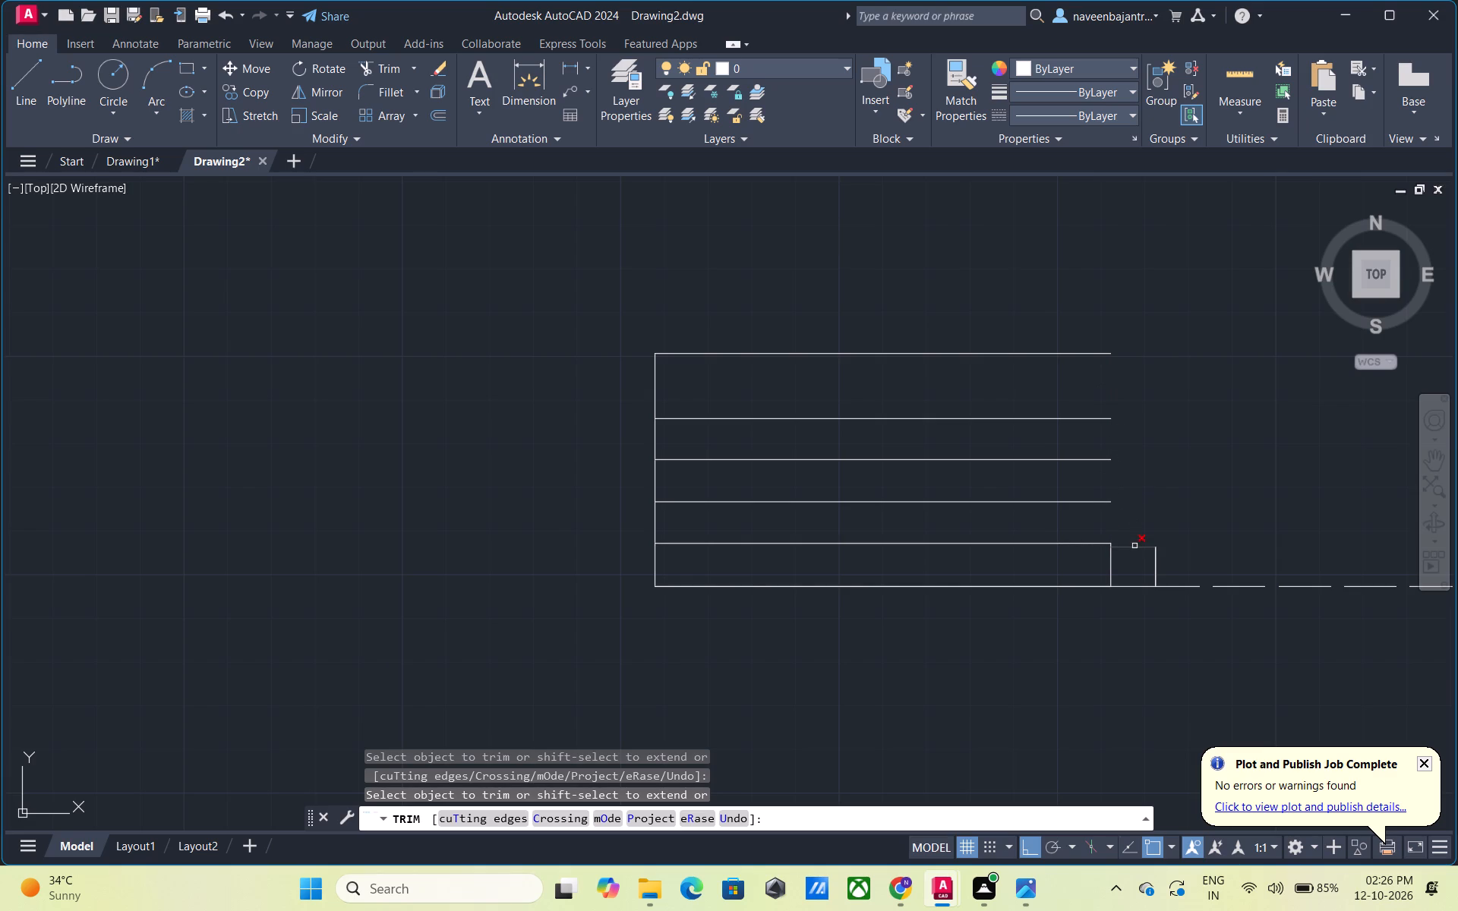
{"action": "left_click", "coordinate": [1135, 546]}
{"action": "scroll", "coordinate": [1113, 548], "scroll_direction": "up", "scroll_amount": 7}
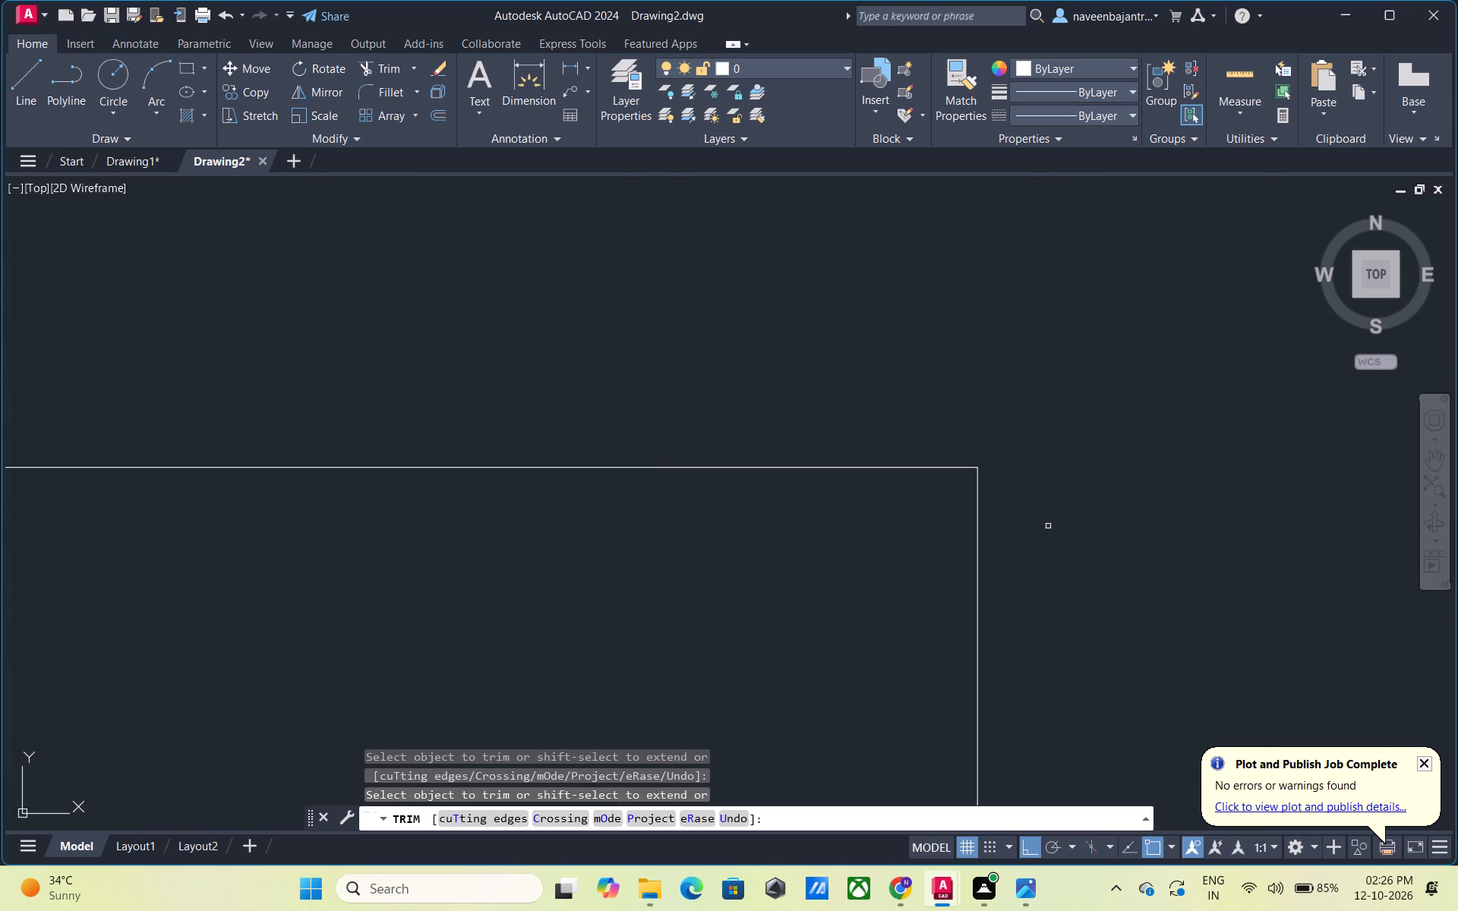
{"action": "scroll", "coordinate": [1046, 526], "scroll_direction": "down", "scroll_amount": 6}
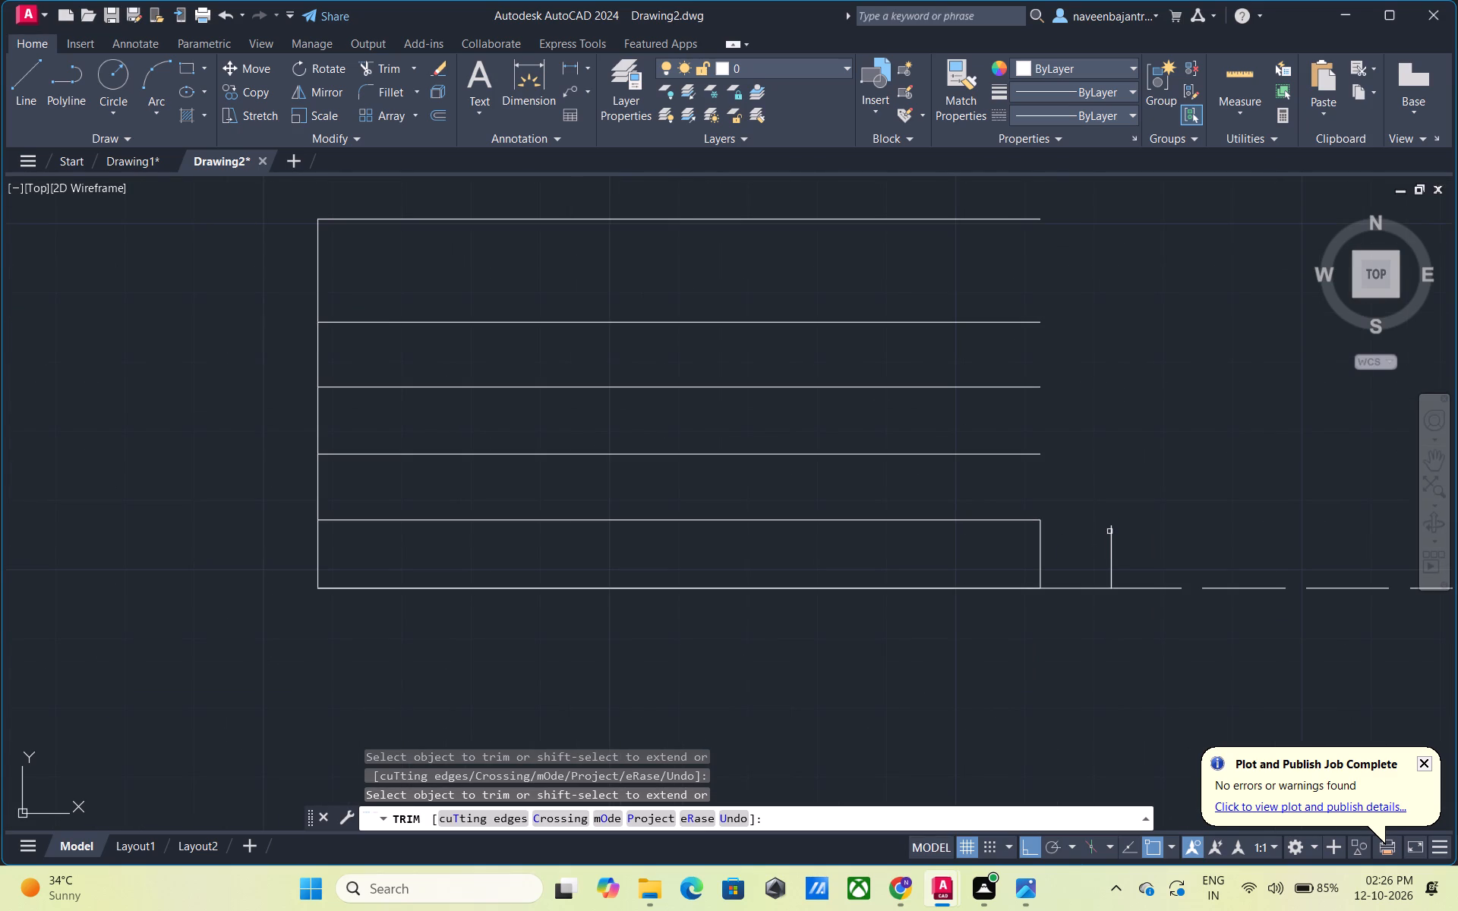
{"action": "left_click", "coordinate": [1114, 534]}
{"action": "left_click", "coordinate": [1113, 535]}
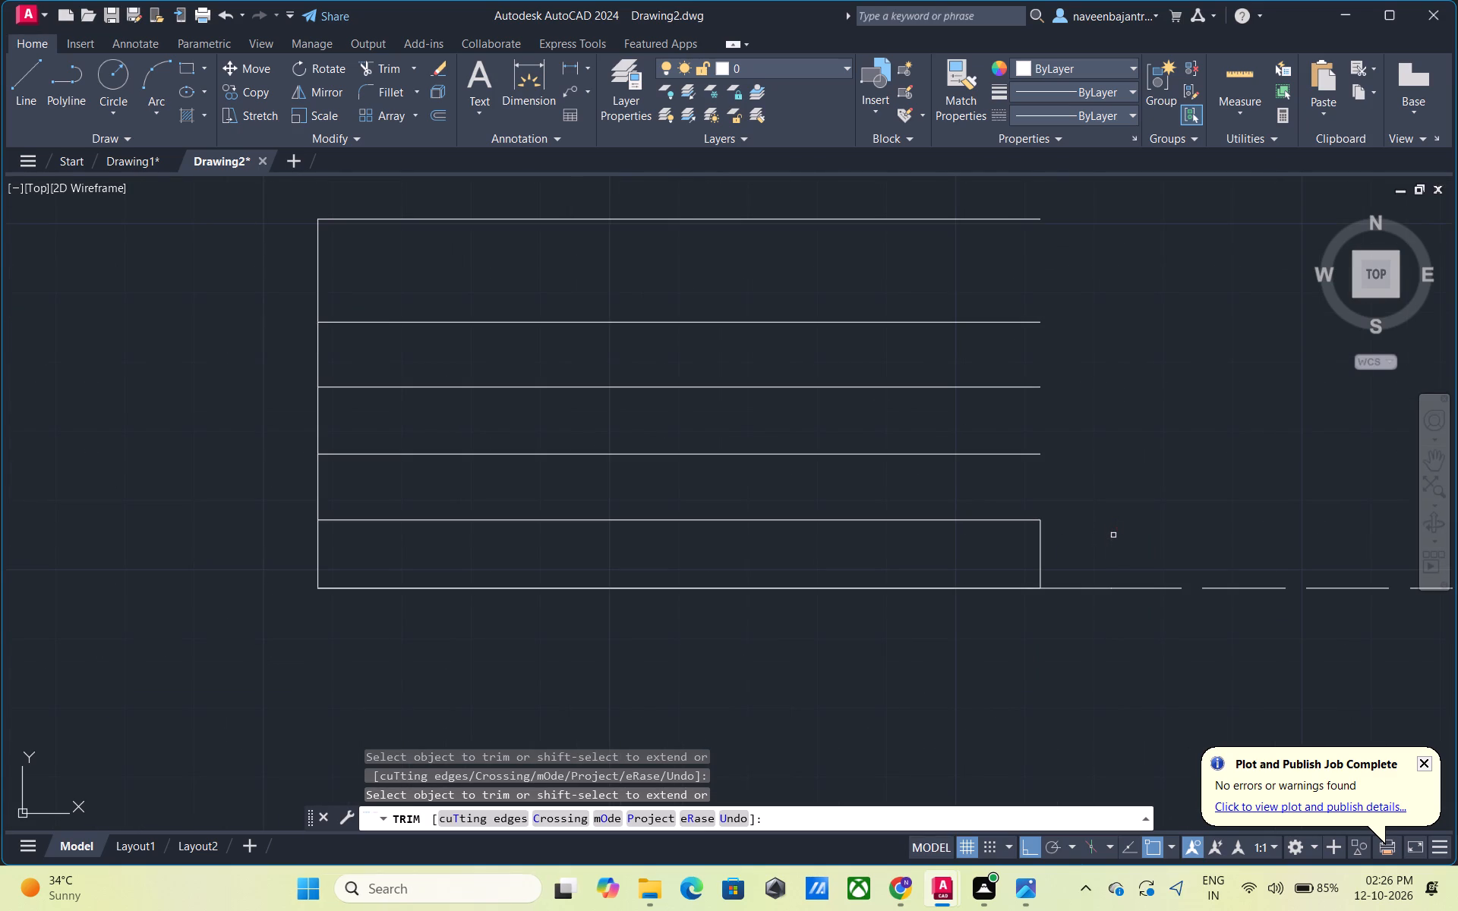
{"action": "left_click", "coordinate": [1040, 561]}
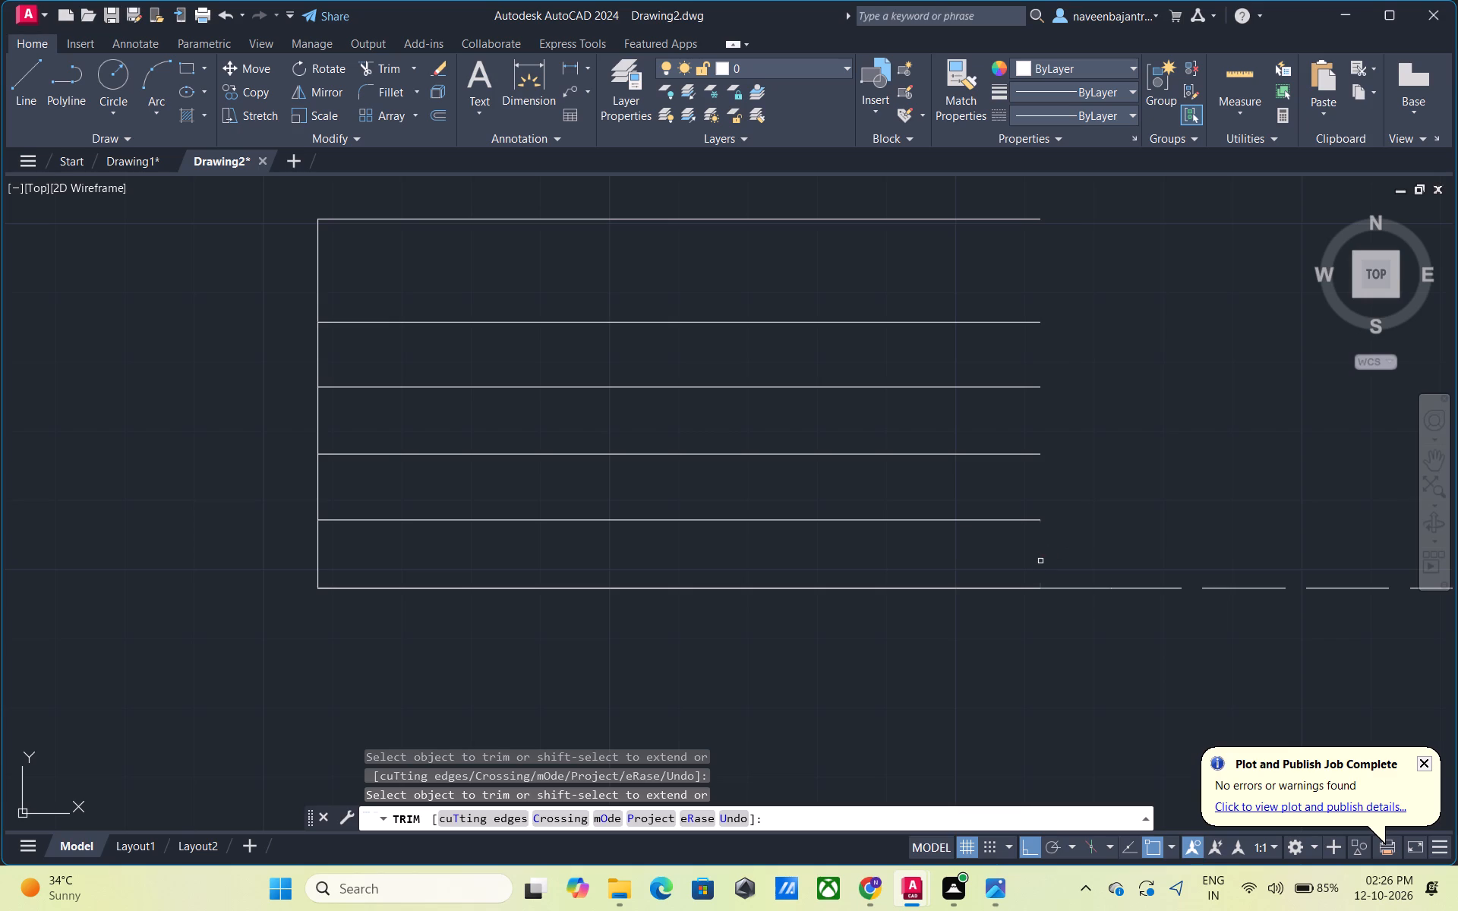
Trim away the five step lines, the steps' west side line and the overlapping lines along their south edge.
{"action": "left_click", "coordinate": [1002, 519]}
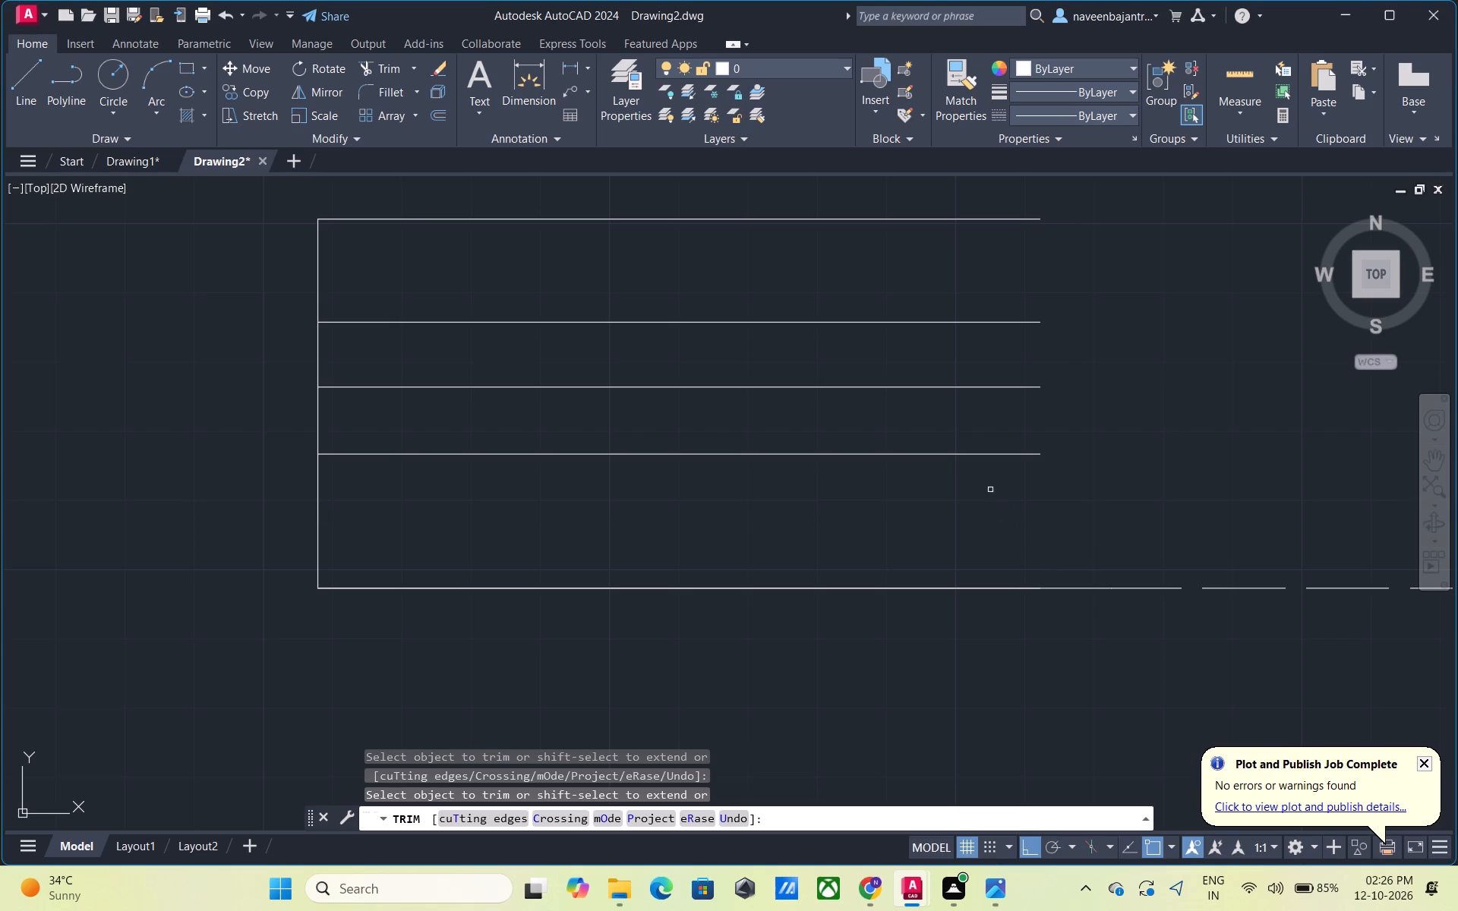
{"action": "left_click", "coordinate": [983, 454]}
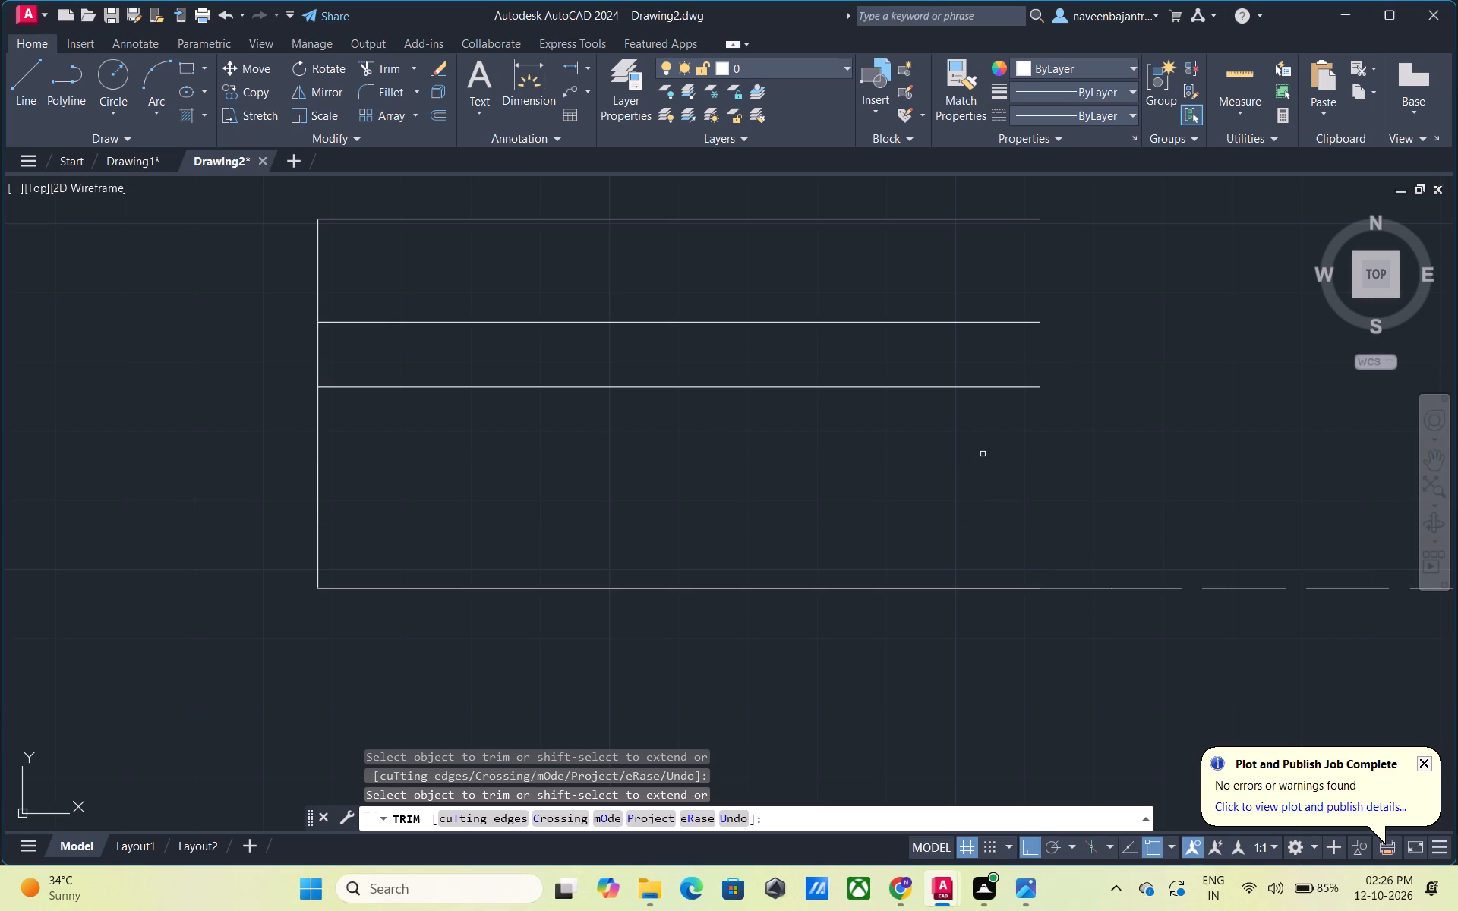
{"action": "left_click", "coordinate": [980, 388]}
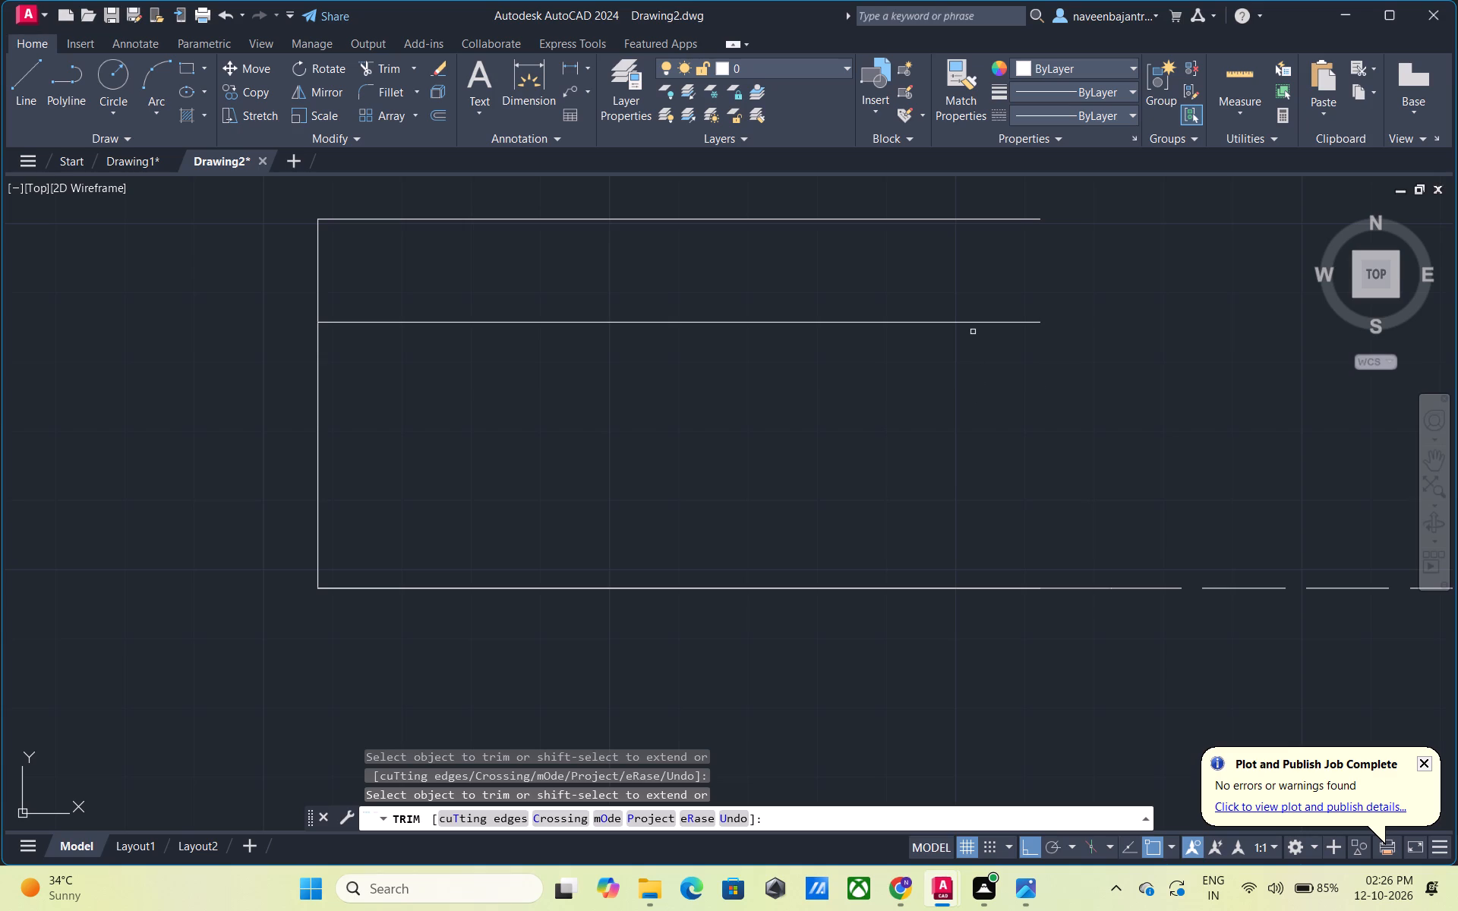
{"action": "left_click", "coordinate": [973, 323]}
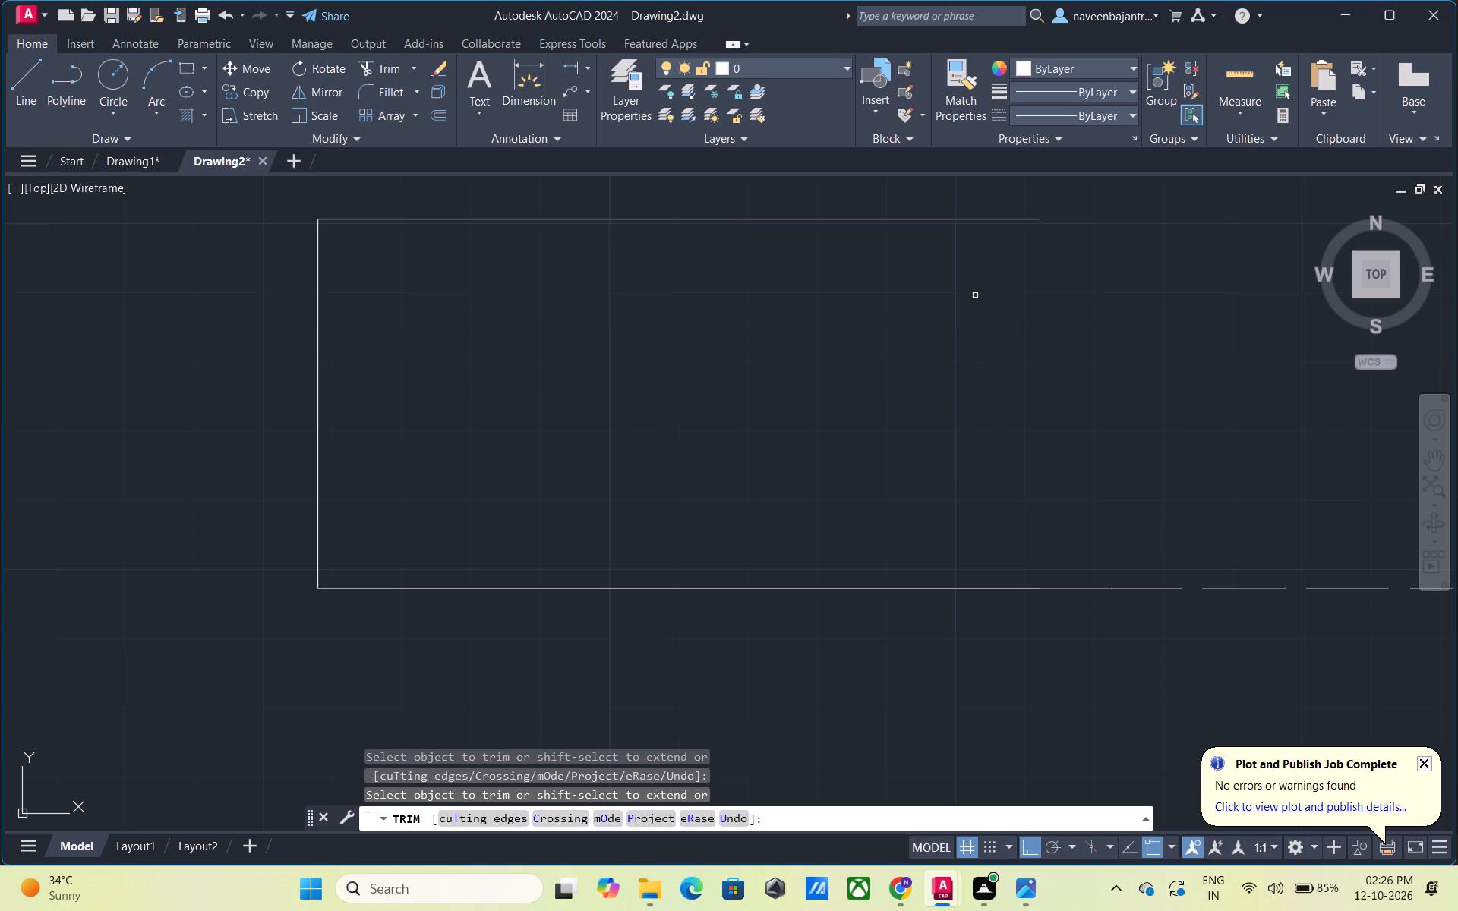
{"action": "left_click", "coordinate": [975, 219]}
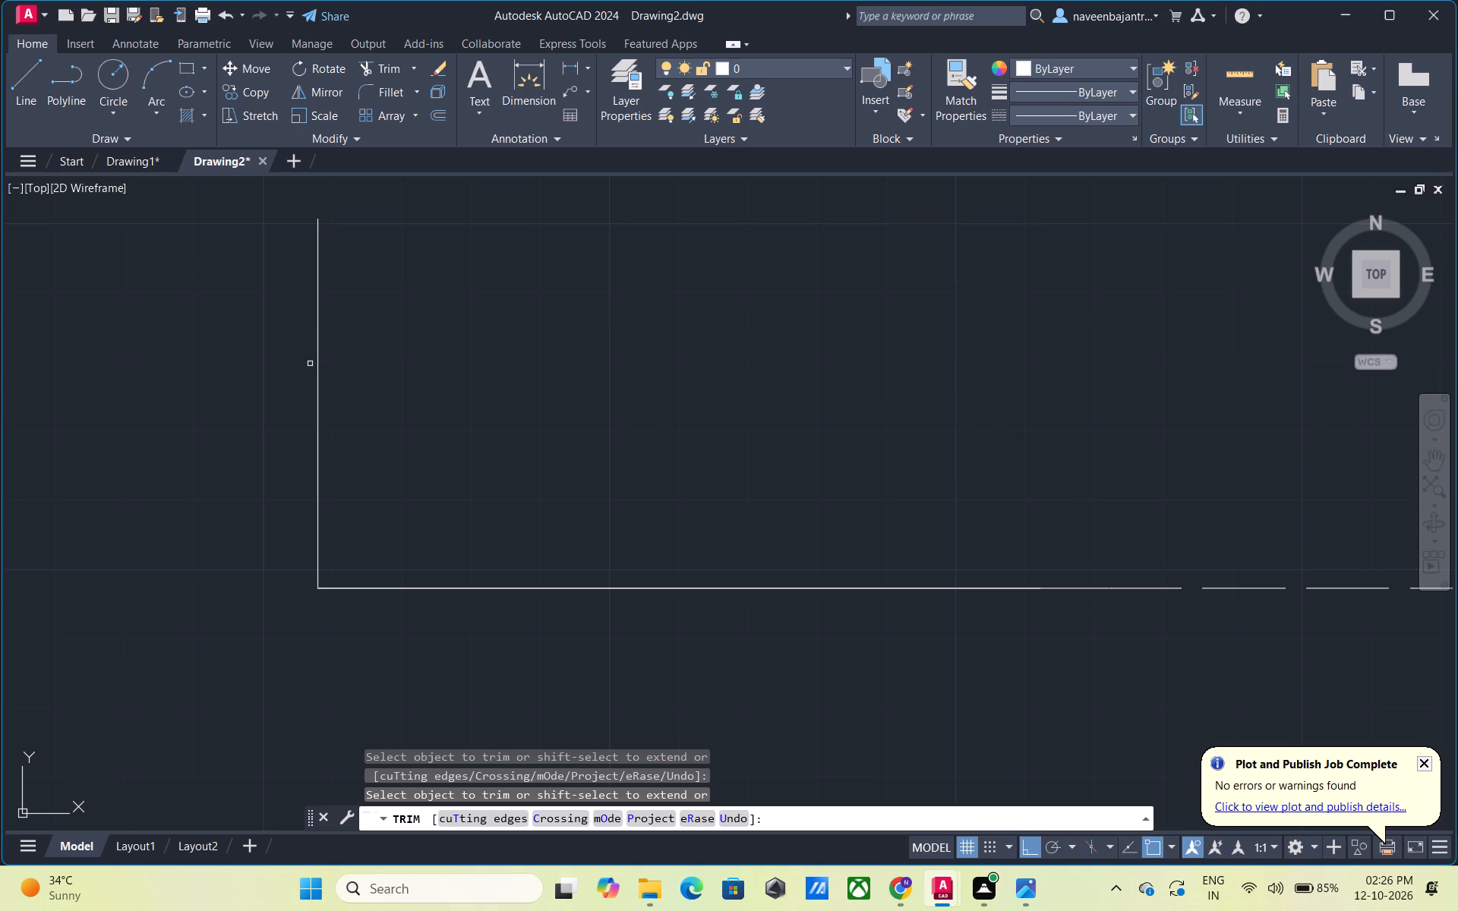
{"action": "left_click", "coordinate": [317, 367]}
{"action": "left_click", "coordinate": [639, 590]}
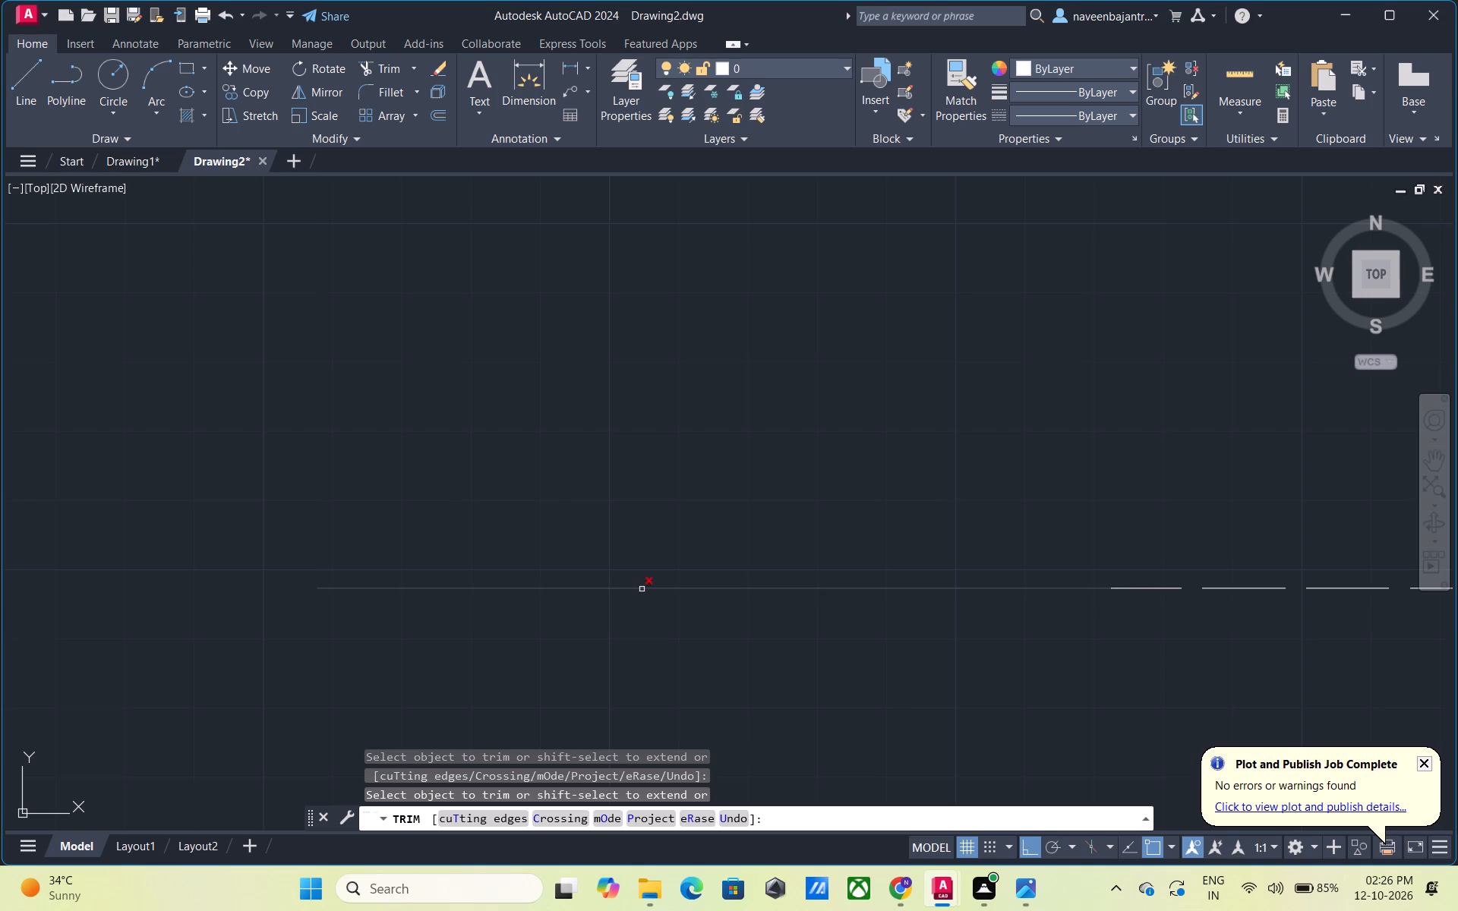
{"action": "left_click", "coordinate": [642, 589]}
Trim away the porch's dashed south line, the small square column at its southeast corner and the dashed east line.
{"action": "scroll", "coordinate": [645, 575], "scroll_direction": "down", "scroll_amount": 4}
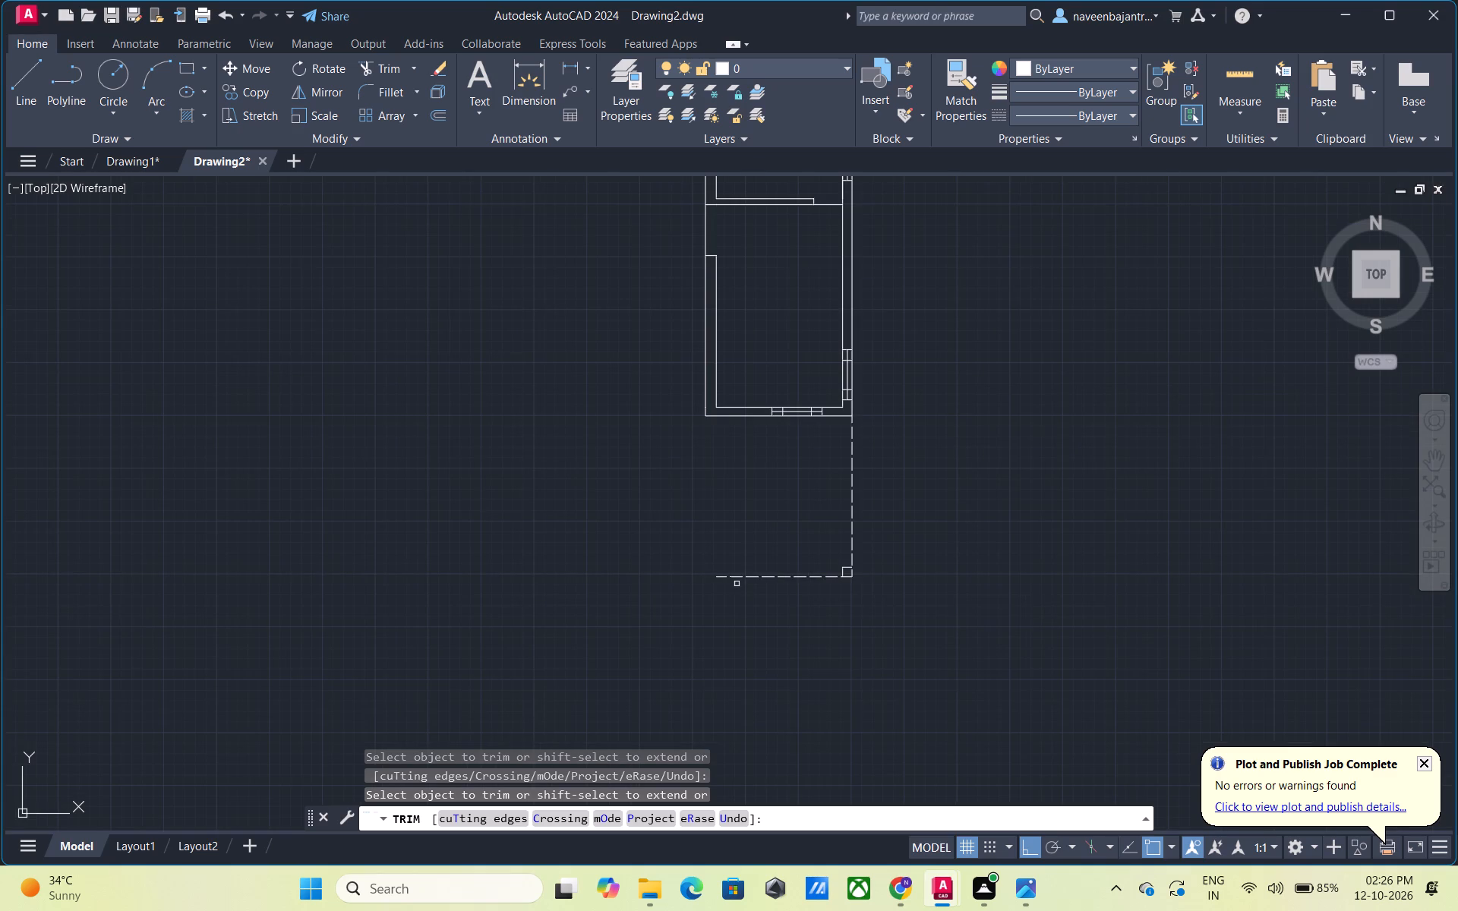
{"action": "left_click", "coordinate": [756, 578]}
{"action": "scroll", "coordinate": [846, 580], "scroll_direction": "up", "scroll_amount": 3}
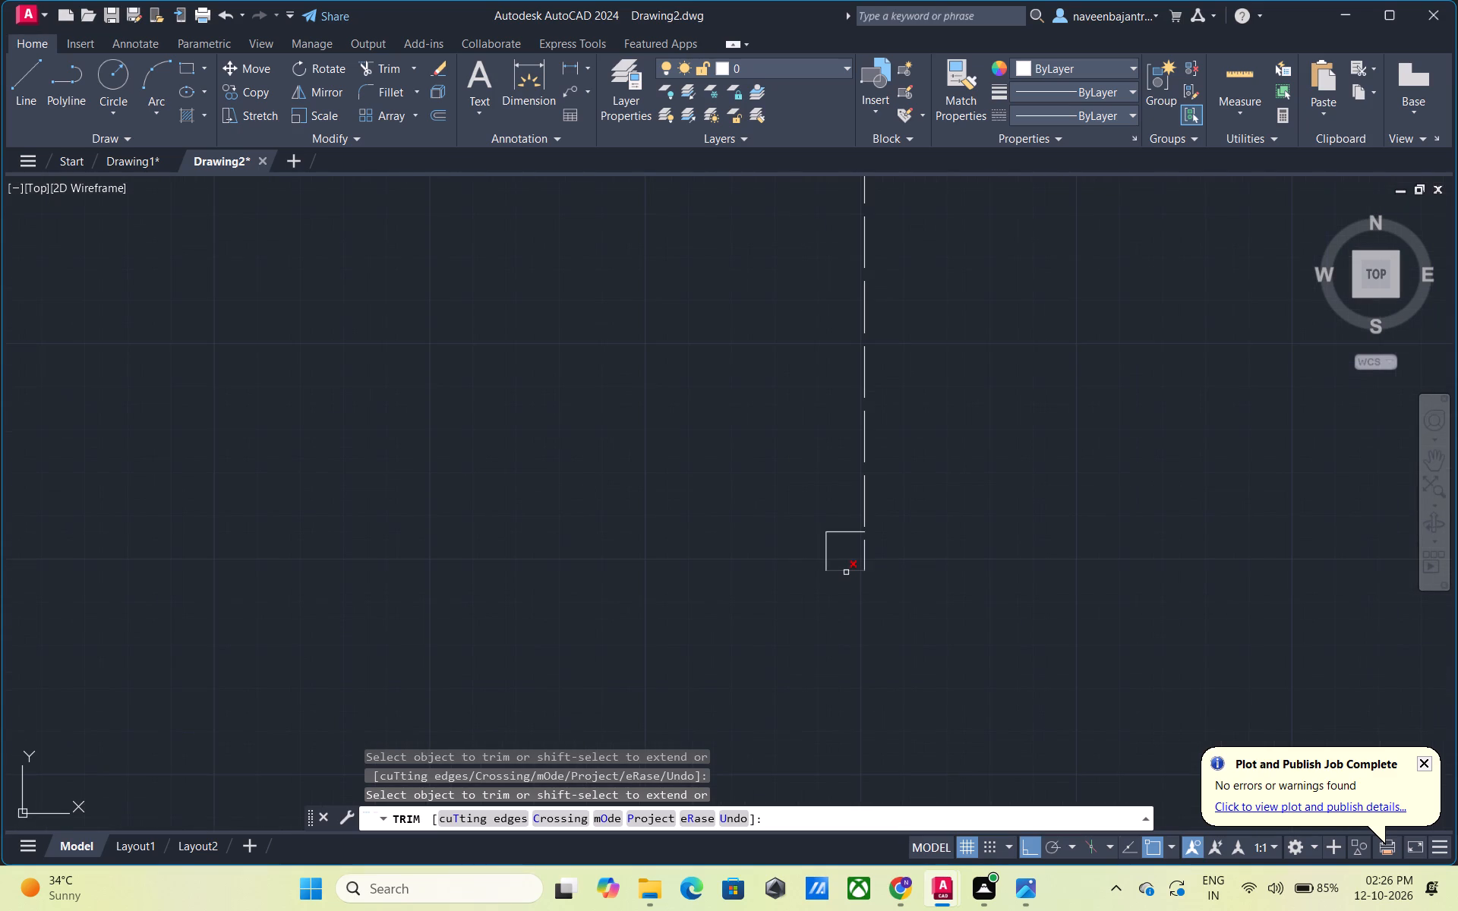
{"action": "left_click", "coordinate": [846, 572]}
{"action": "left_click", "coordinate": [828, 556]}
{"action": "left_click", "coordinate": [838, 534]}
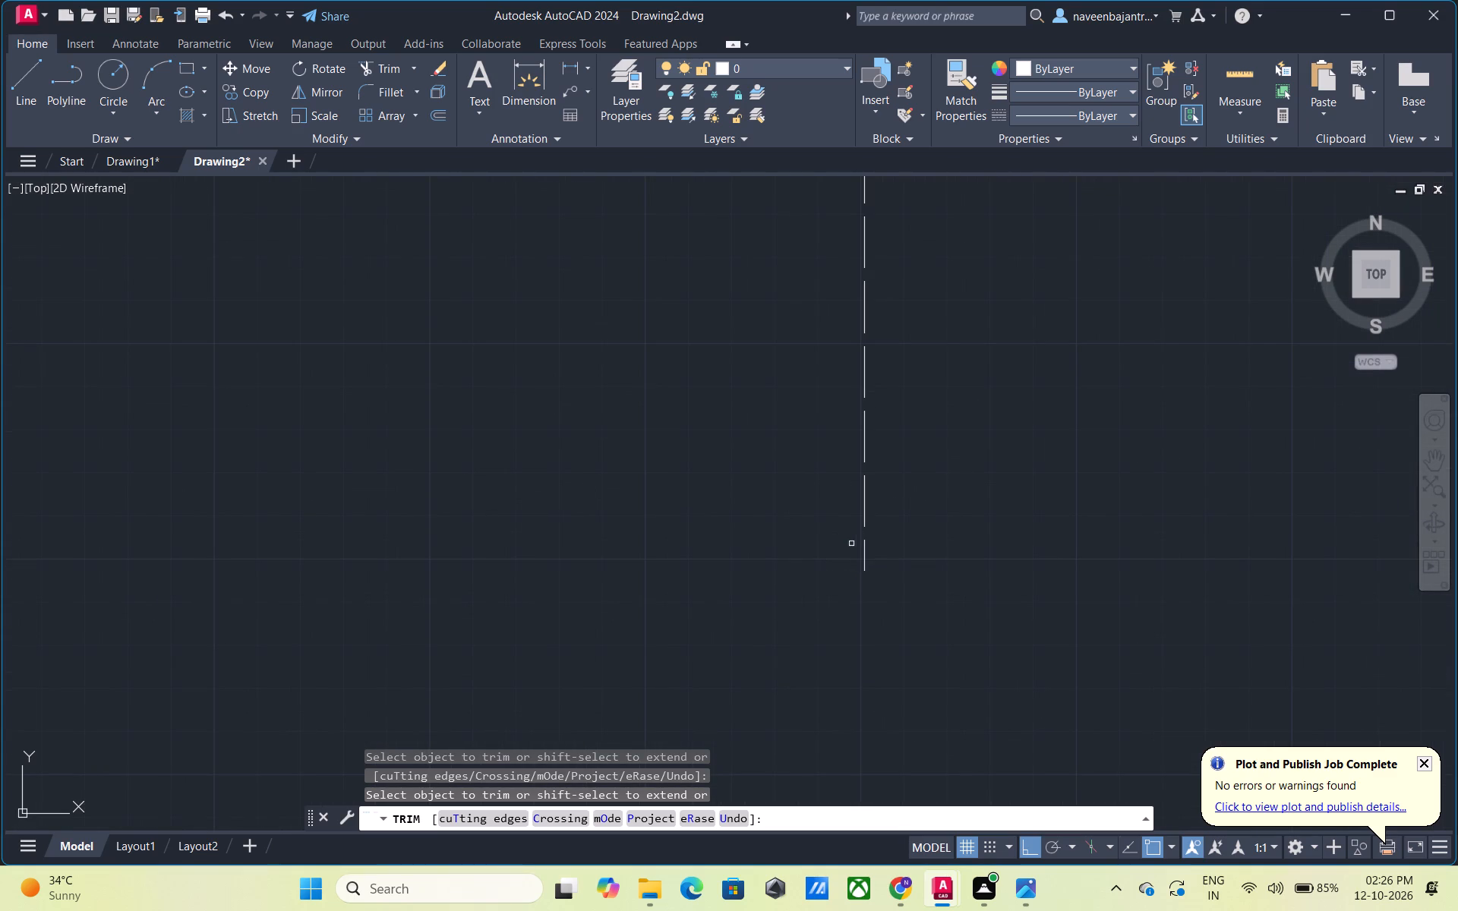
{"action": "left_click", "coordinate": [865, 550]}
Trim the line stub at the plan's northeast corner, the outer north wall line and the north room's outer west wall line.
{"action": "scroll", "coordinate": [865, 550], "scroll_direction": "down", "scroll_amount": 4}
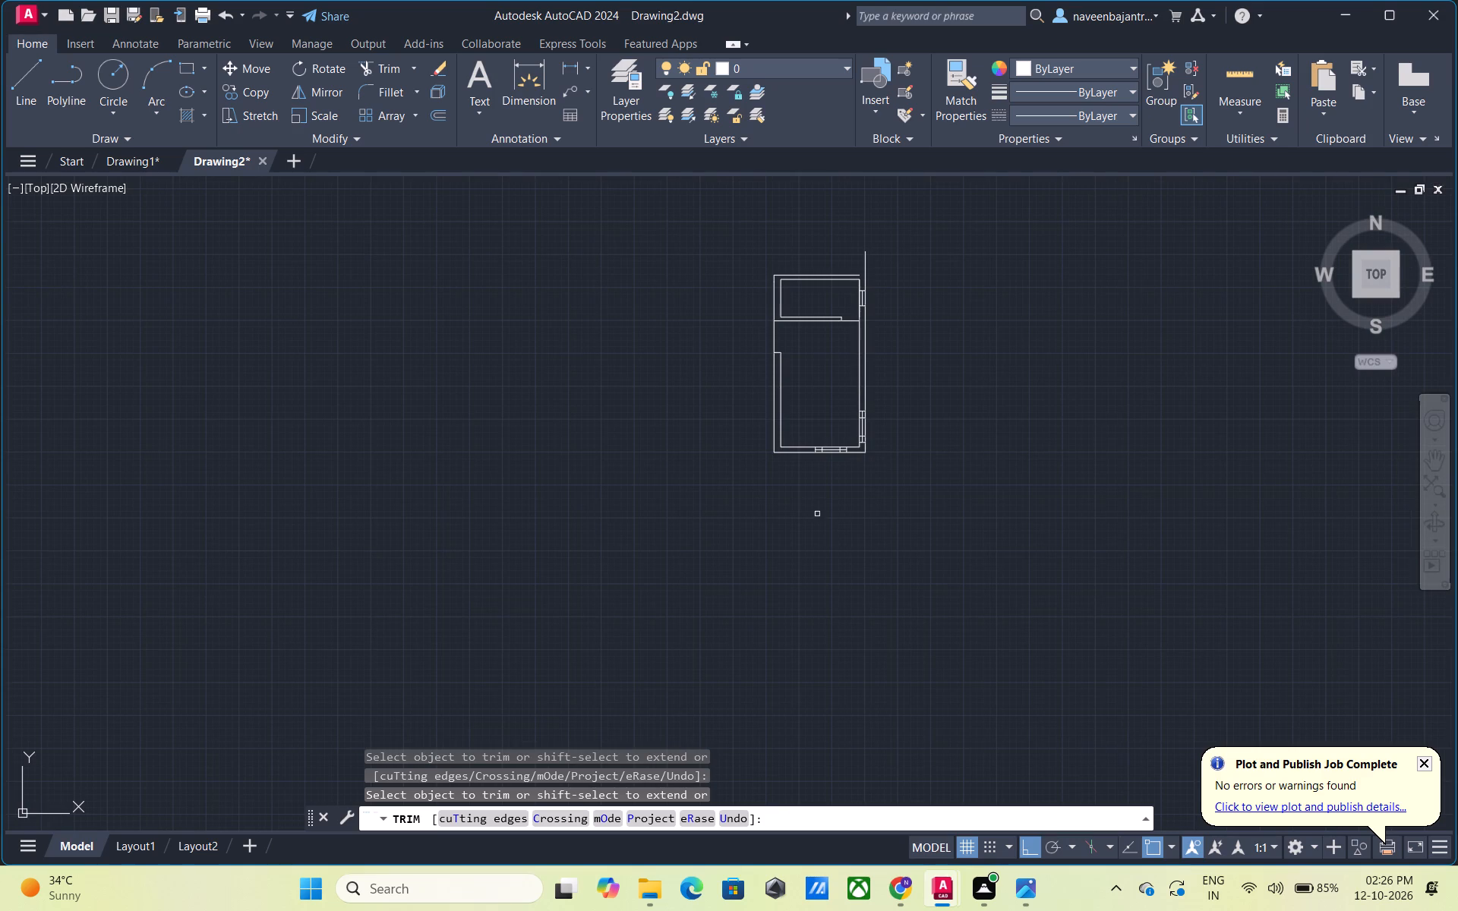
{"action": "middle_click_drag", "start_coordinate": [813, 505], "coordinate": [778, 627]}
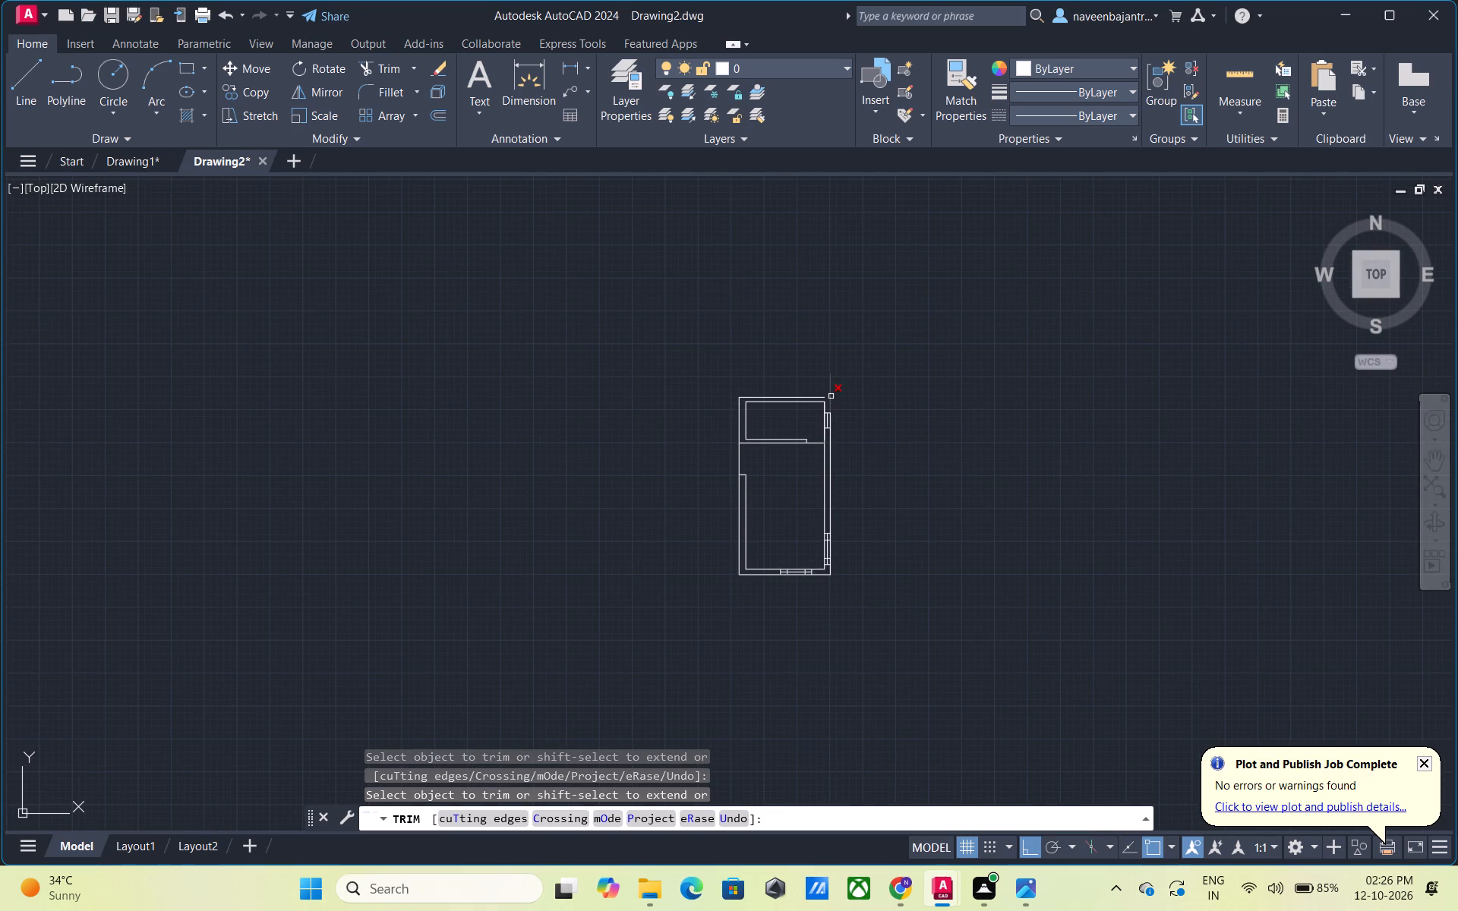
{"action": "left_click", "coordinate": [831, 396]}
{"action": "left_click", "coordinate": [825, 396]}
{"action": "scroll", "coordinate": [730, 405], "scroll_direction": "up", "scroll_amount": 2}
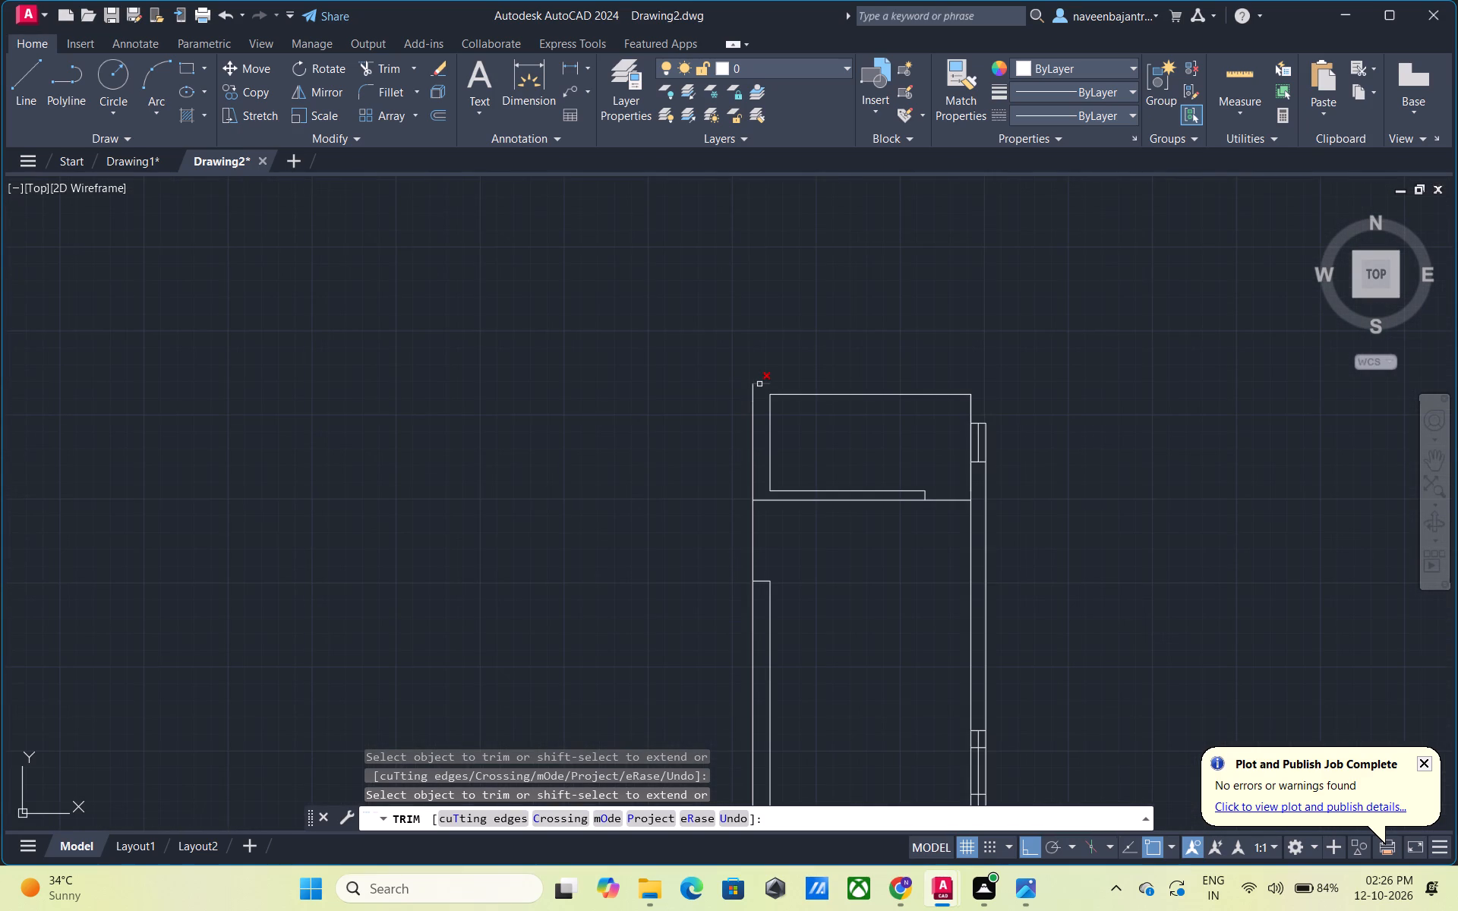
{"action": "left_click", "coordinate": [759, 384]}
{"action": "left_click", "coordinate": [753, 408]}
{"action": "left_click", "coordinate": [751, 399]}
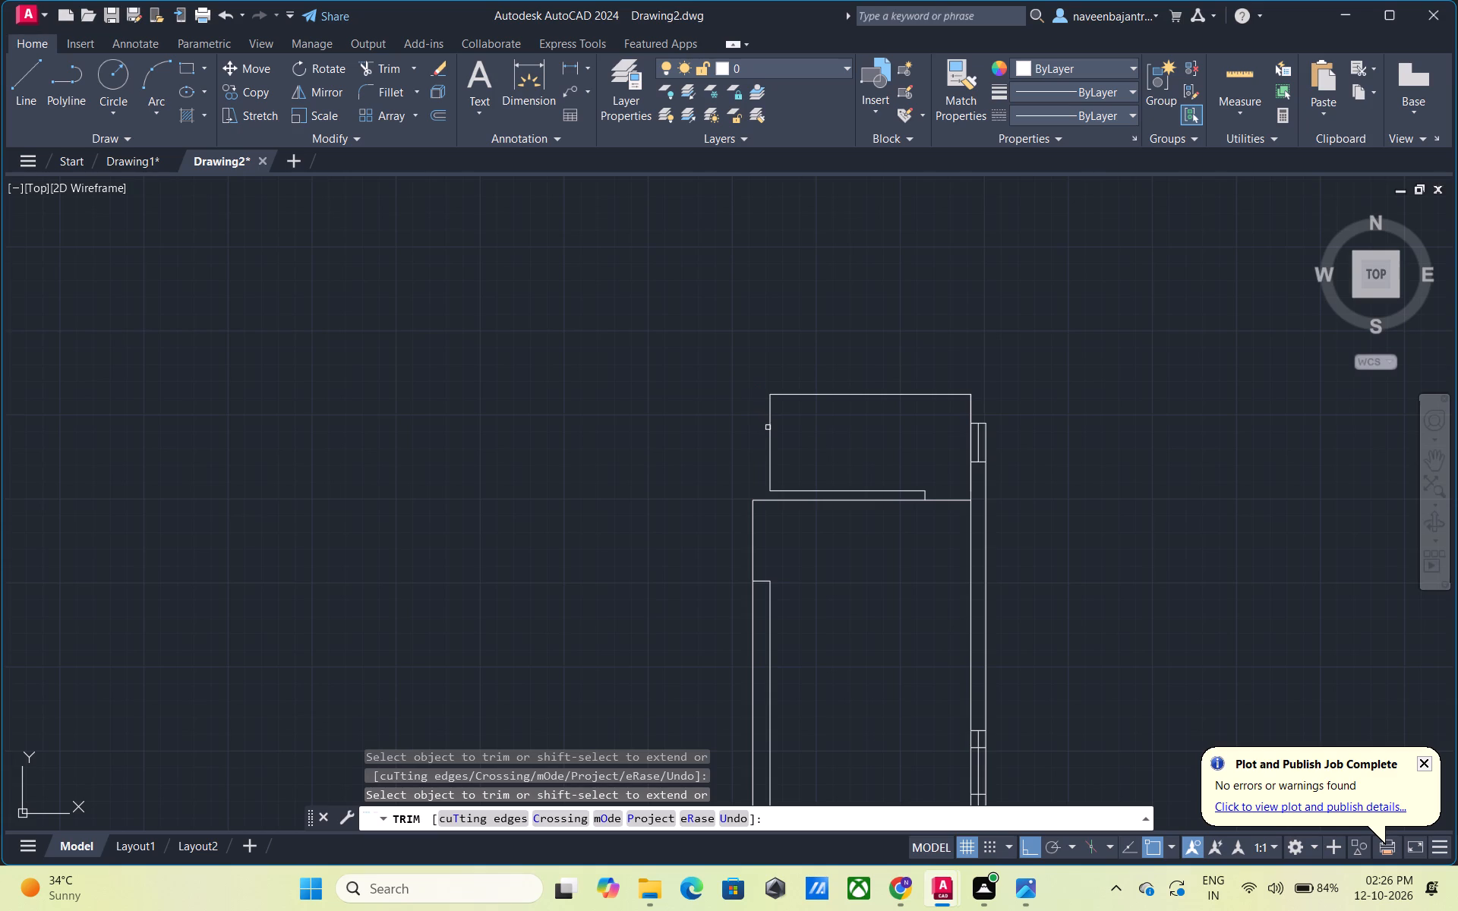
Trim away the north room's inner west, north and south lines, the short door jamb and the inner east line's north end.
{"action": "left_click", "coordinate": [768, 428]}
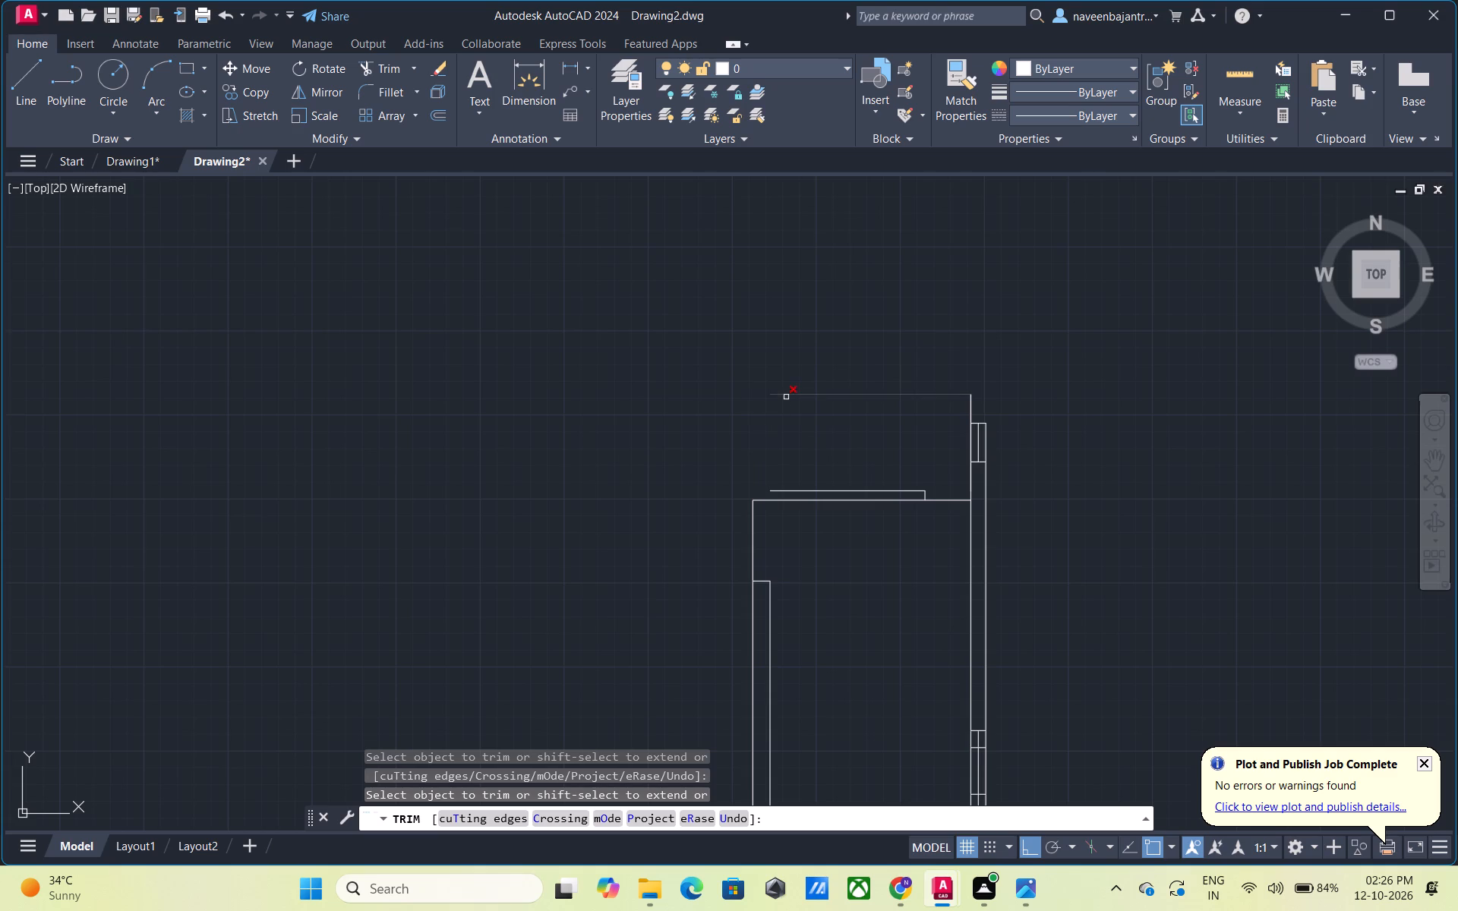
{"action": "left_click", "coordinate": [786, 397]}
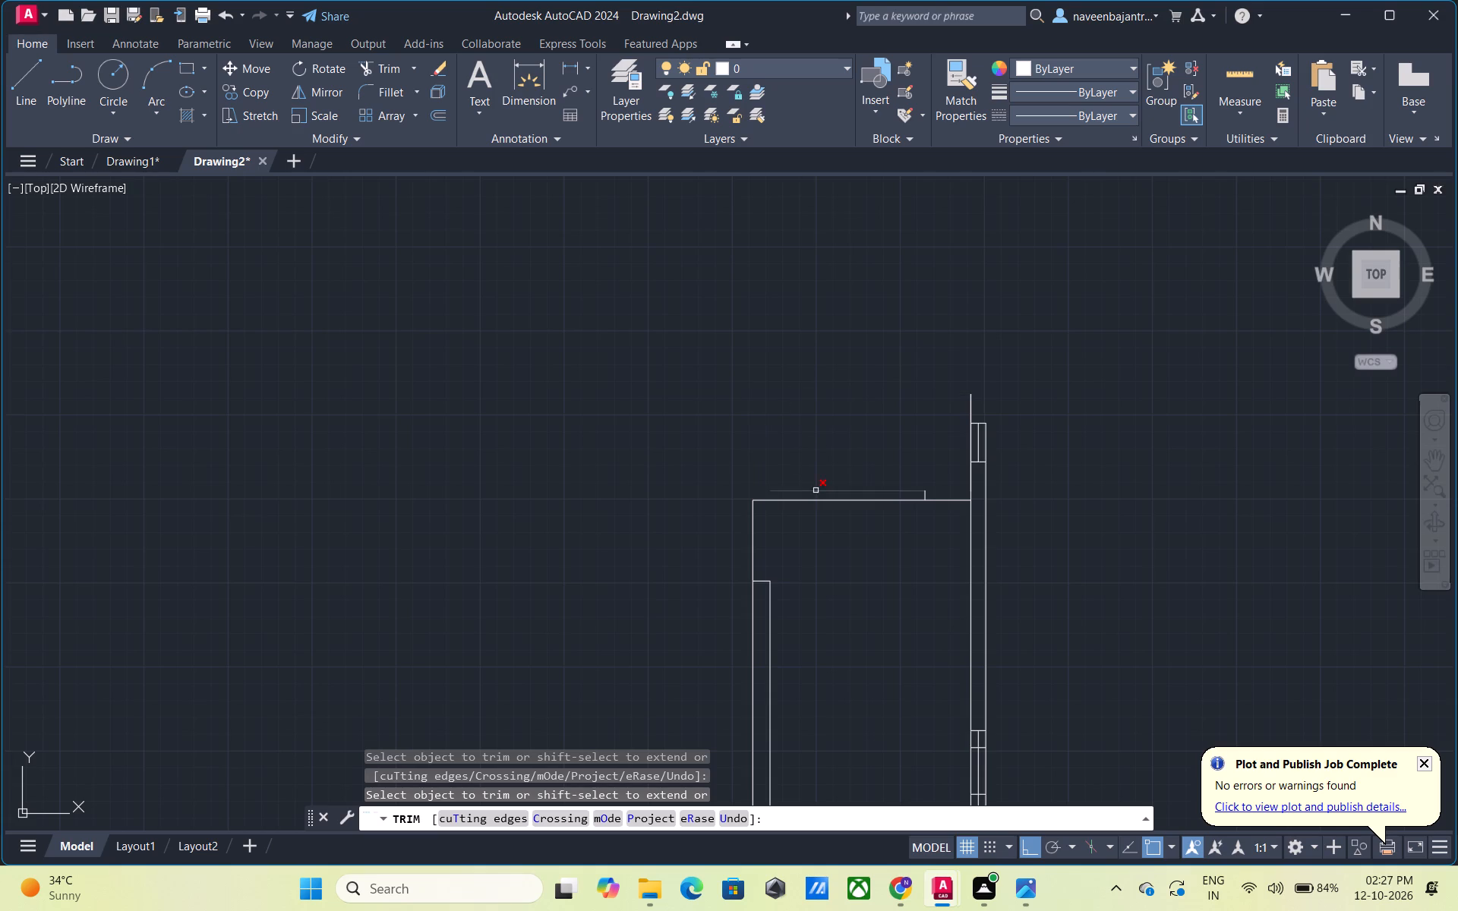
{"action": "left_click", "coordinate": [816, 490]}
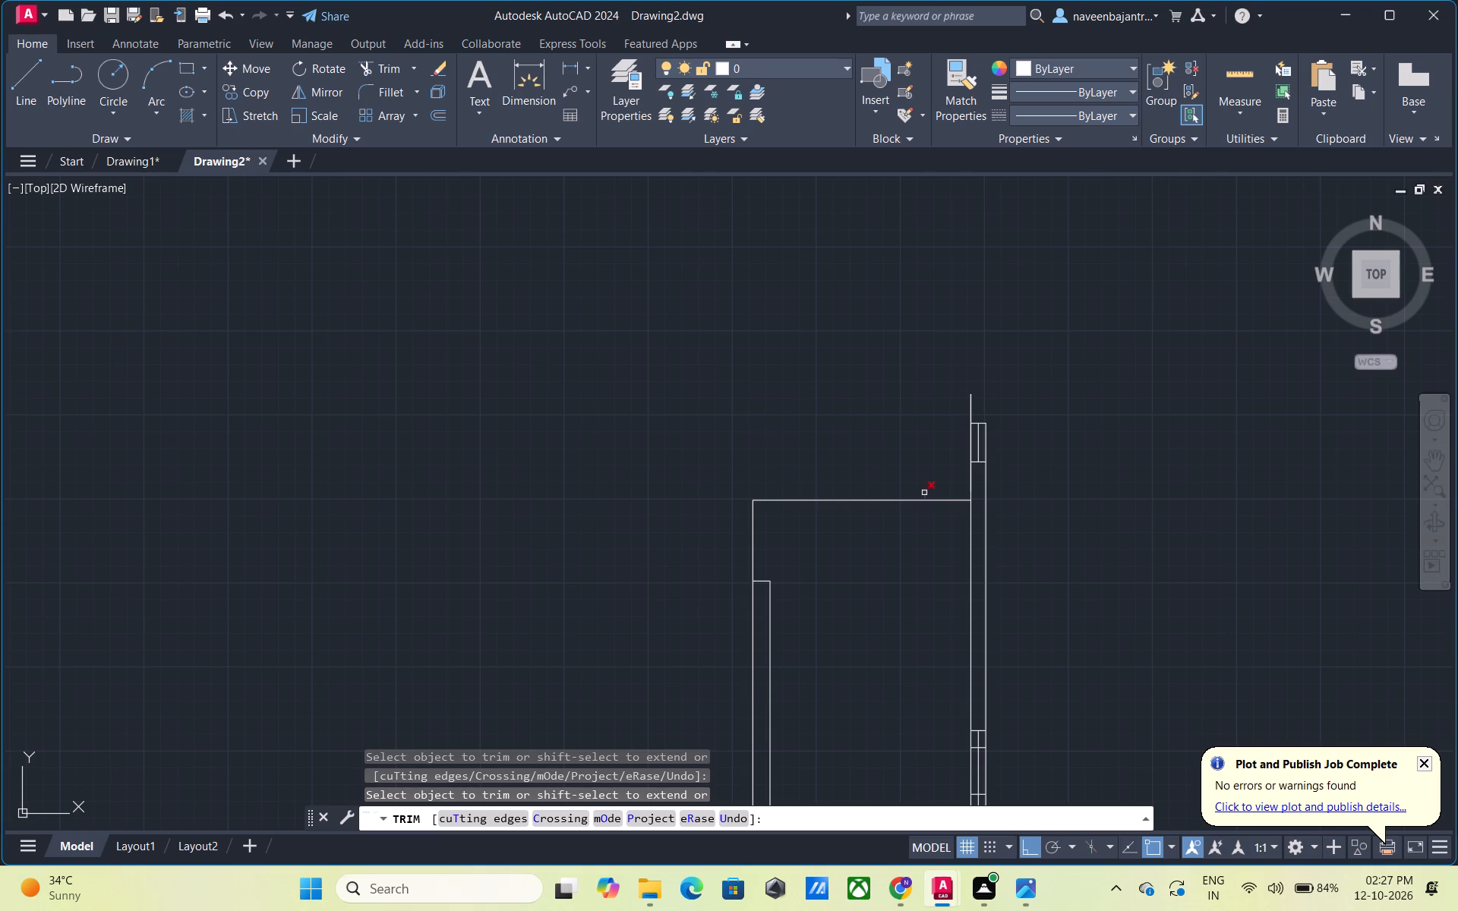
{"action": "left_click", "coordinate": [924, 493]}
{"action": "left_click", "coordinate": [969, 402]}
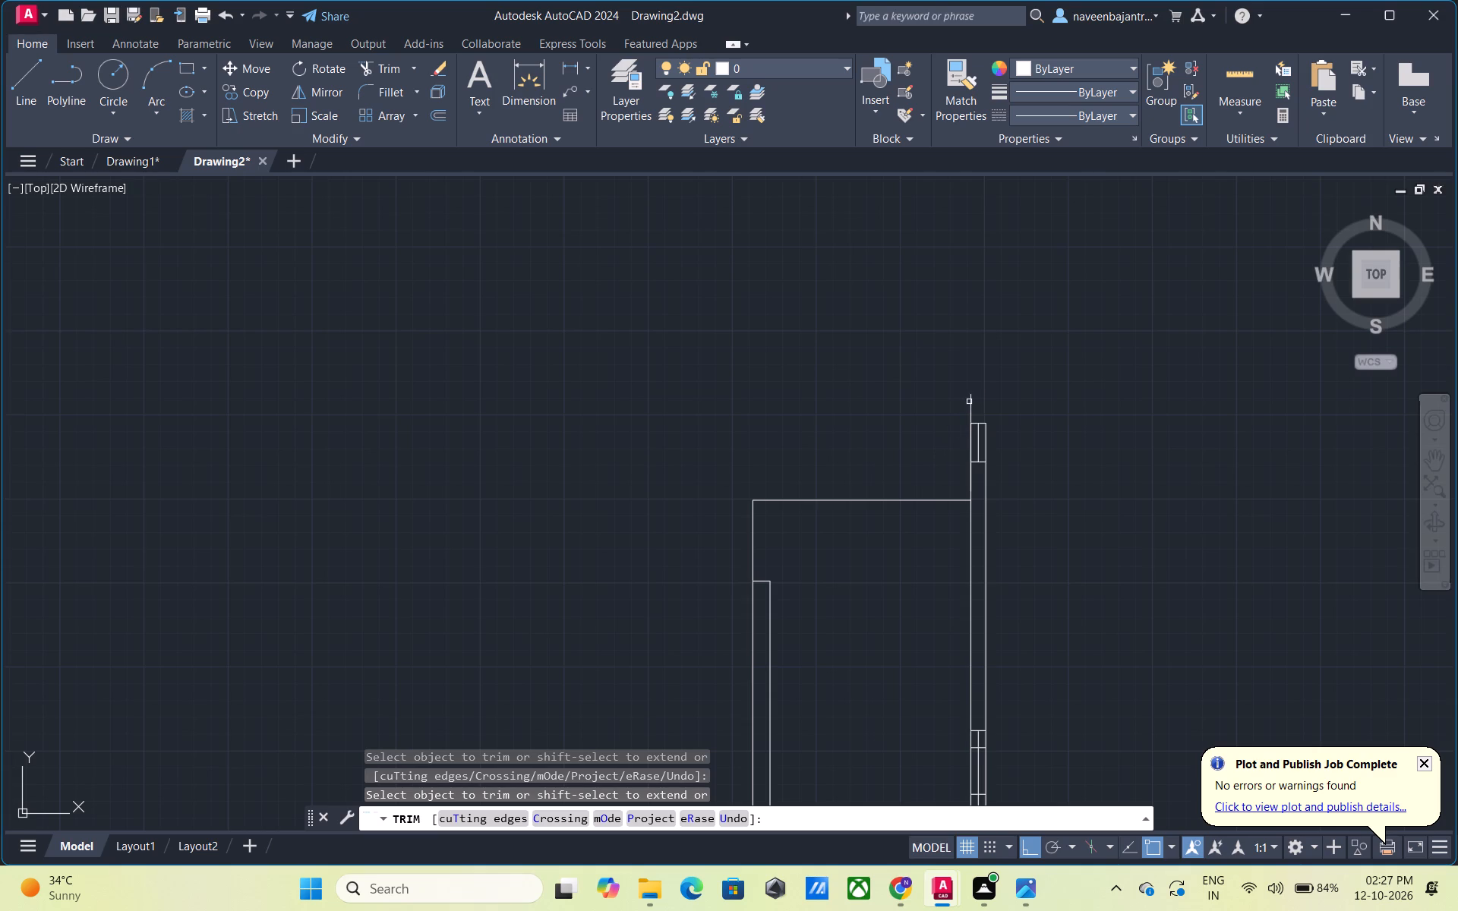
{"action": "left_click", "coordinate": [970, 405]}
Trim away the small window at the east wall's north end, its sill lines and the inner wall stub just south of it.
{"action": "scroll", "coordinate": [988, 440], "scroll_direction": "up", "scroll_amount": 2}
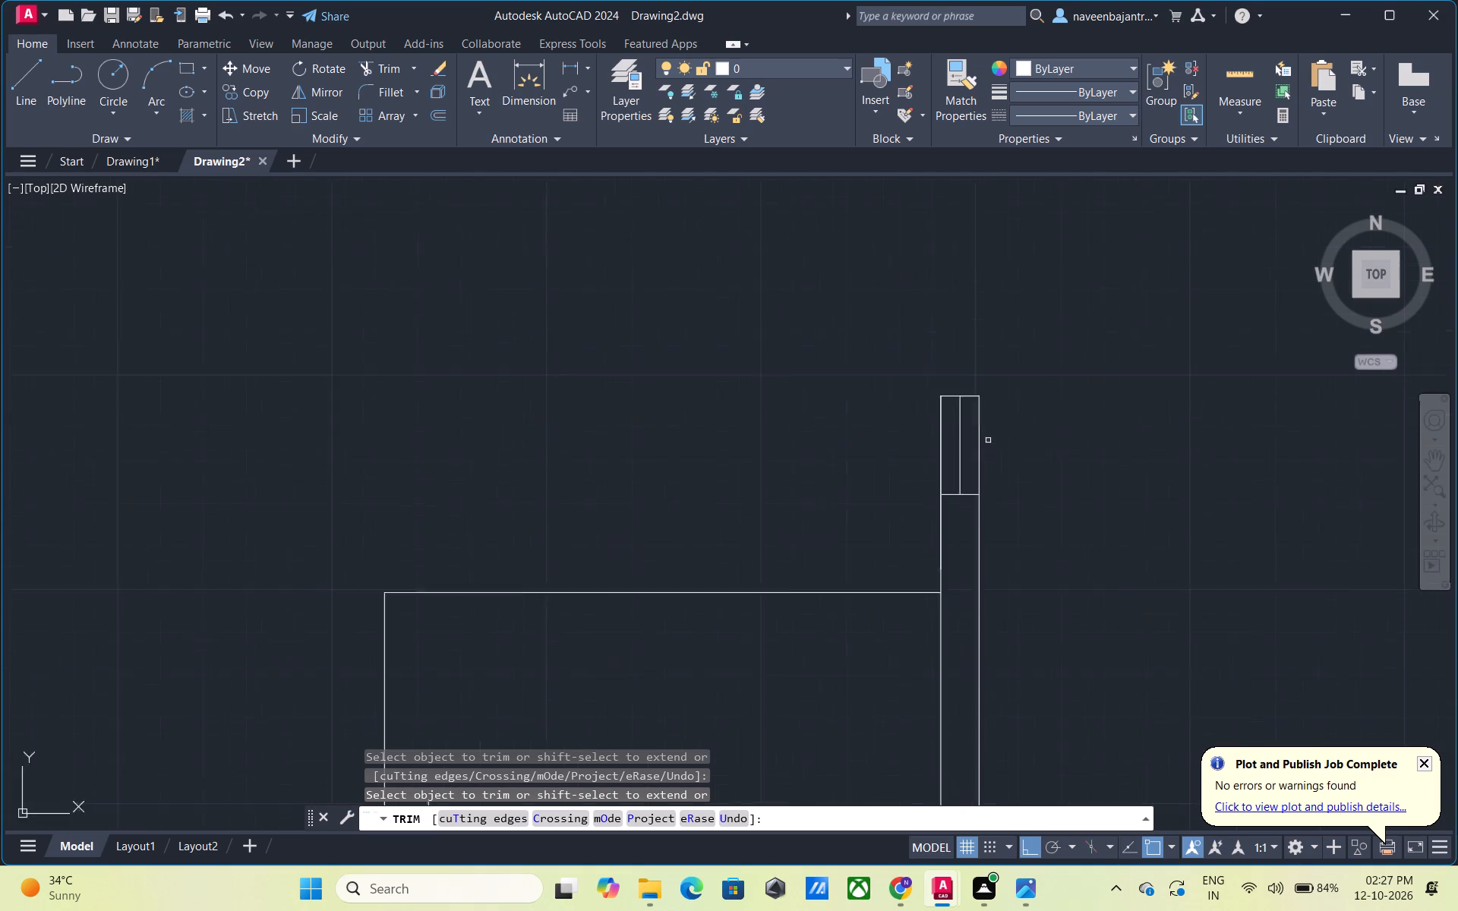
{"action": "scroll", "coordinate": [988, 440], "scroll_direction": "up", "scroll_amount": 3}
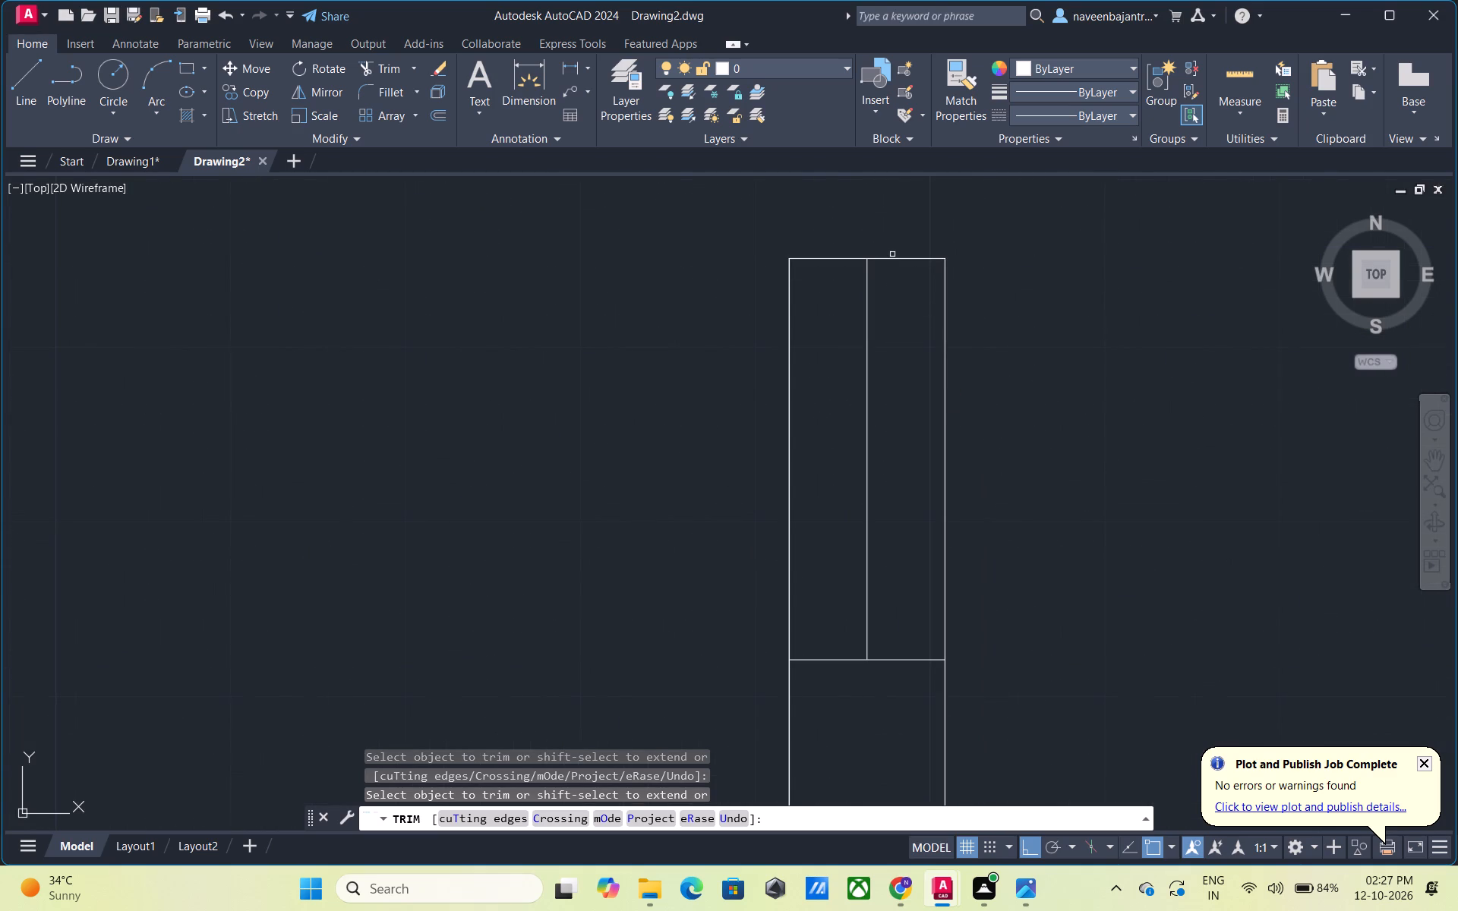
{"action": "left_click", "coordinate": [893, 258]}
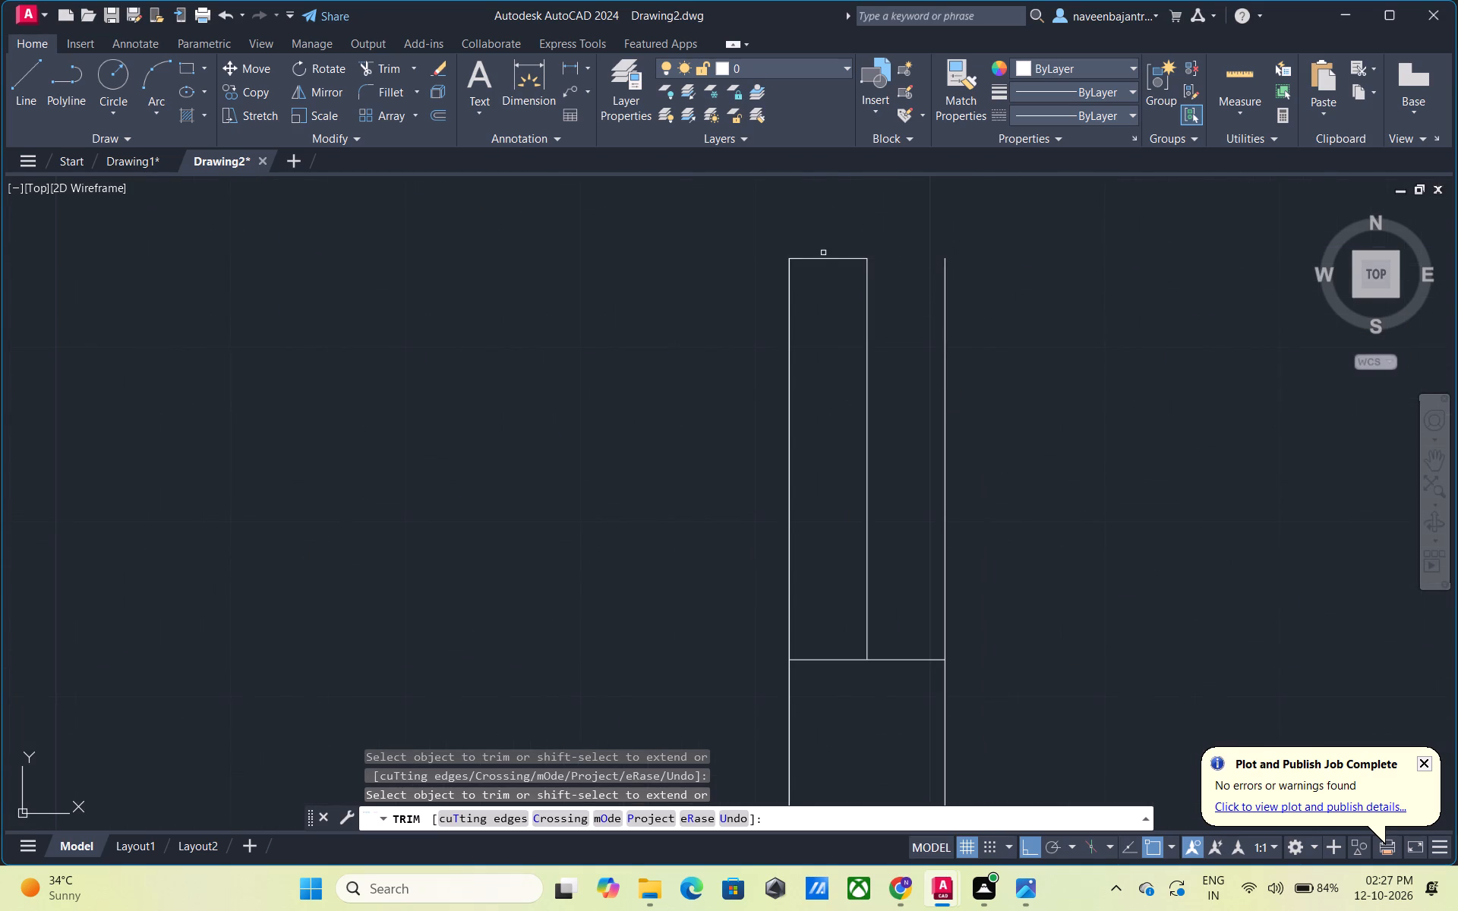
{"action": "left_click", "coordinate": [823, 257]}
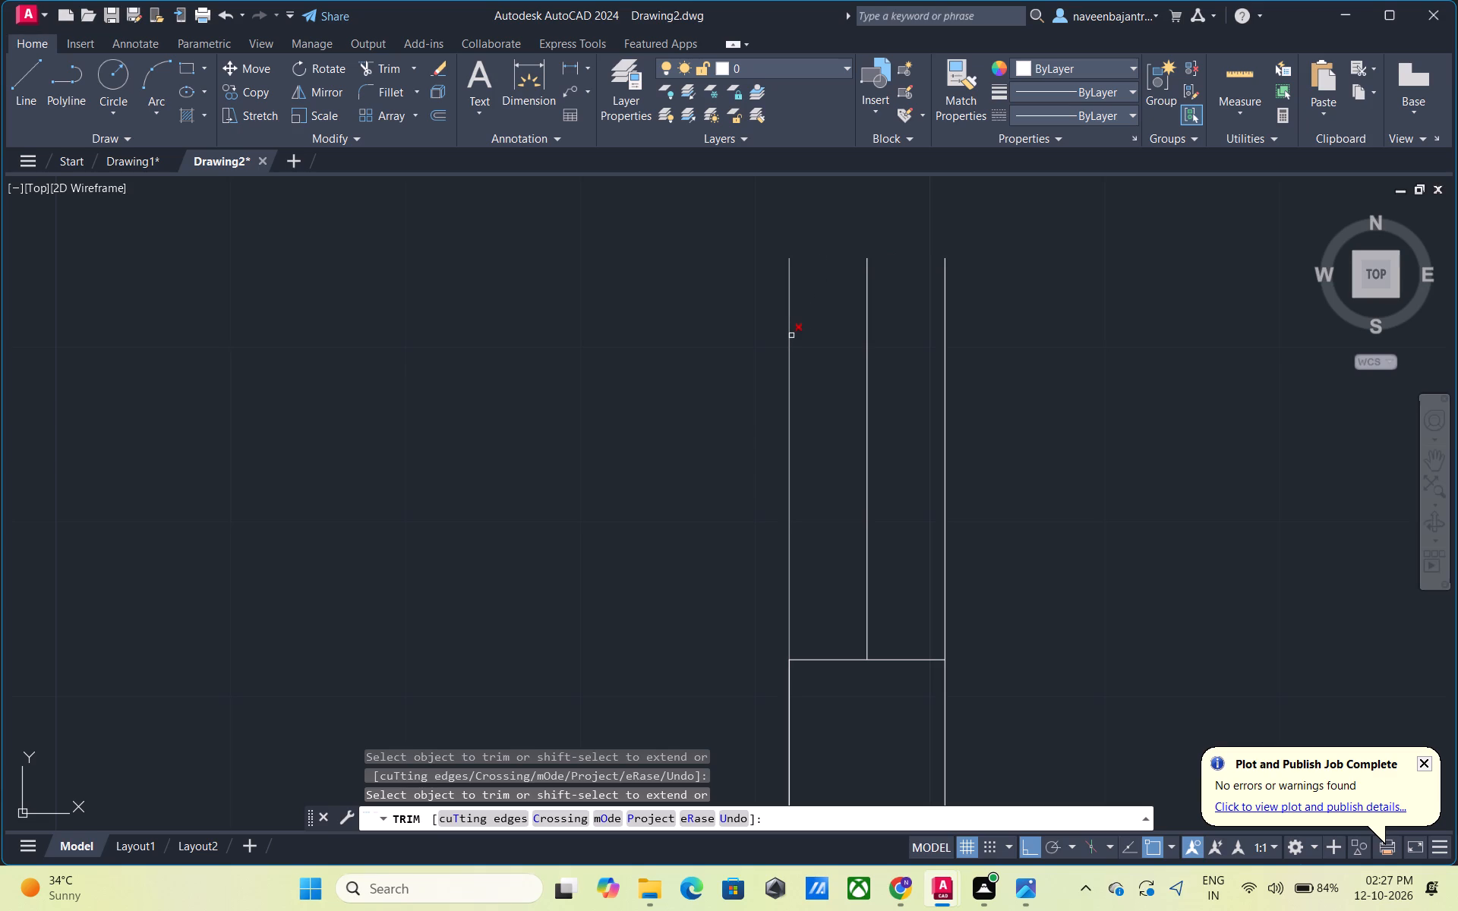
{"action": "left_click", "coordinate": [791, 339]}
{"action": "left_click", "coordinate": [787, 345]}
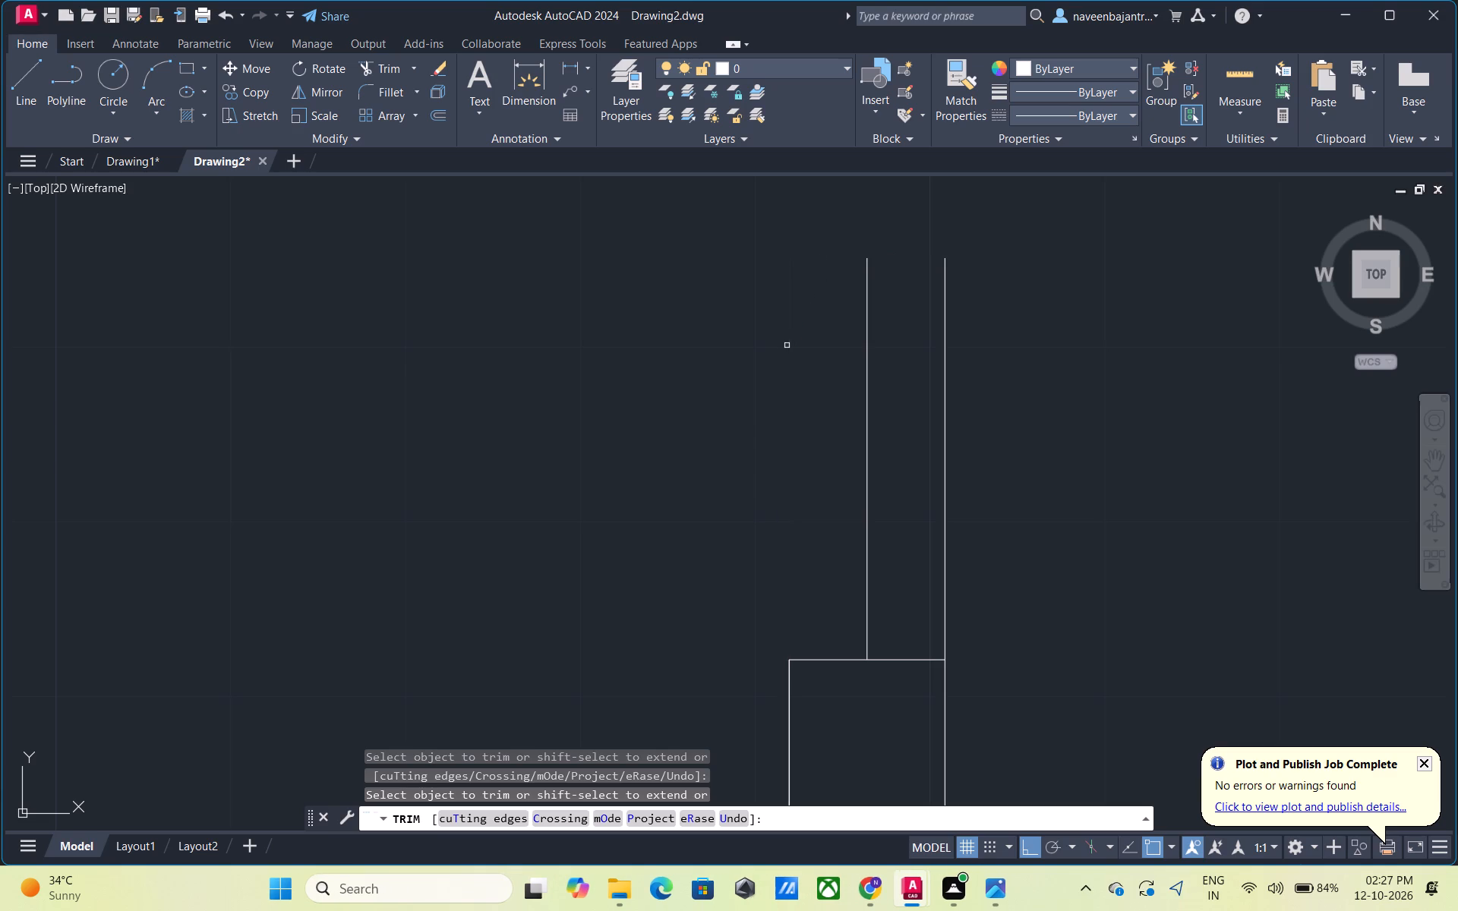
{"action": "left_click", "coordinate": [865, 355]}
{"action": "left_click", "coordinate": [944, 367]}
{"action": "scroll", "coordinate": [944, 367], "scroll_direction": "down", "scroll_amount": 4}
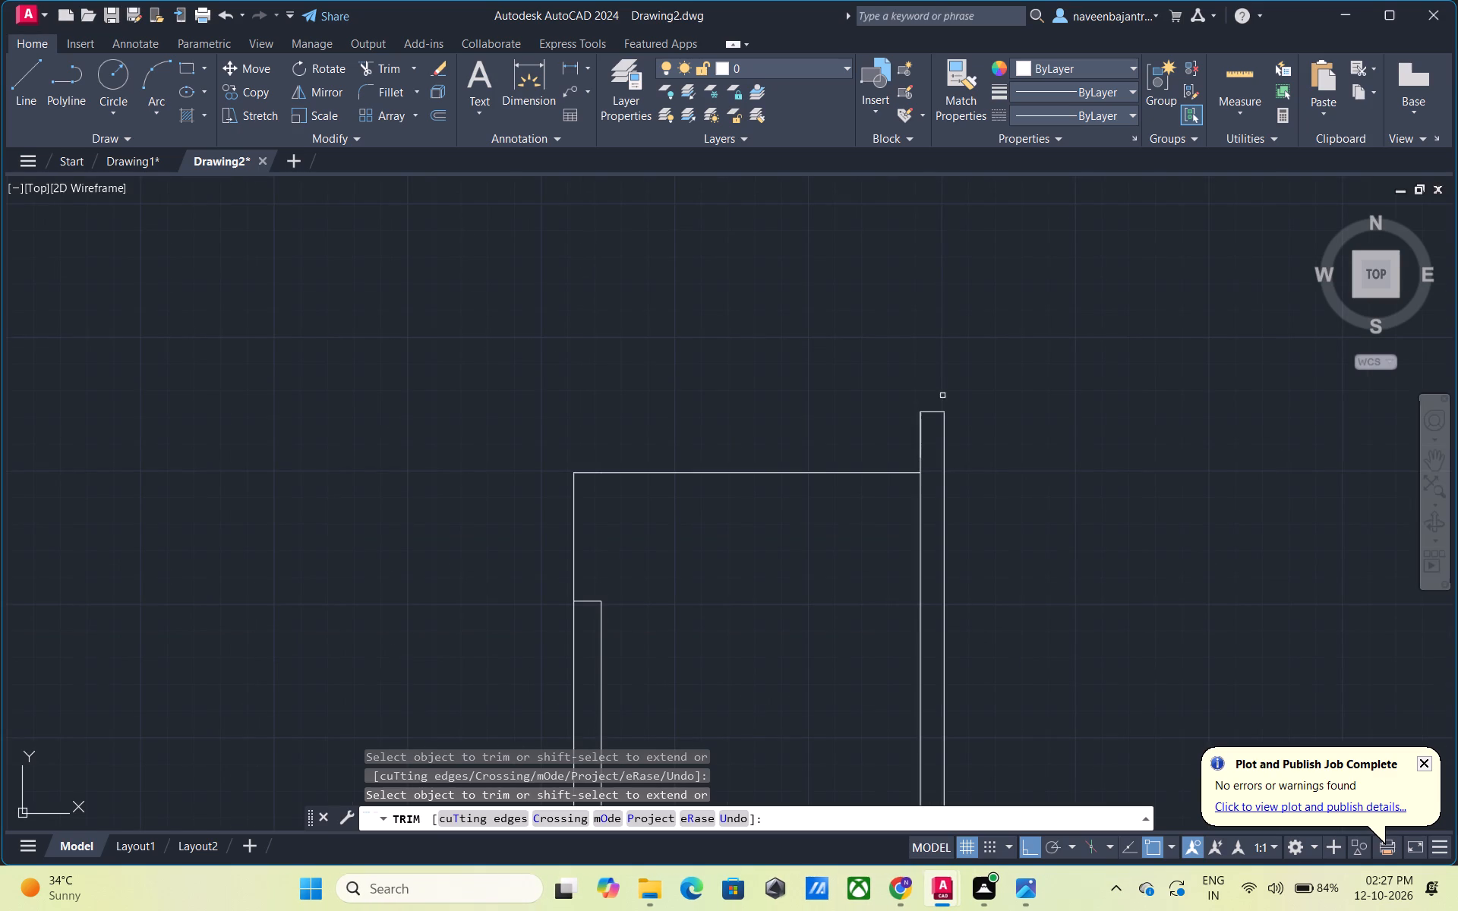
{"action": "left_click", "coordinate": [934, 413]}
{"action": "left_click", "coordinate": [920, 422]}
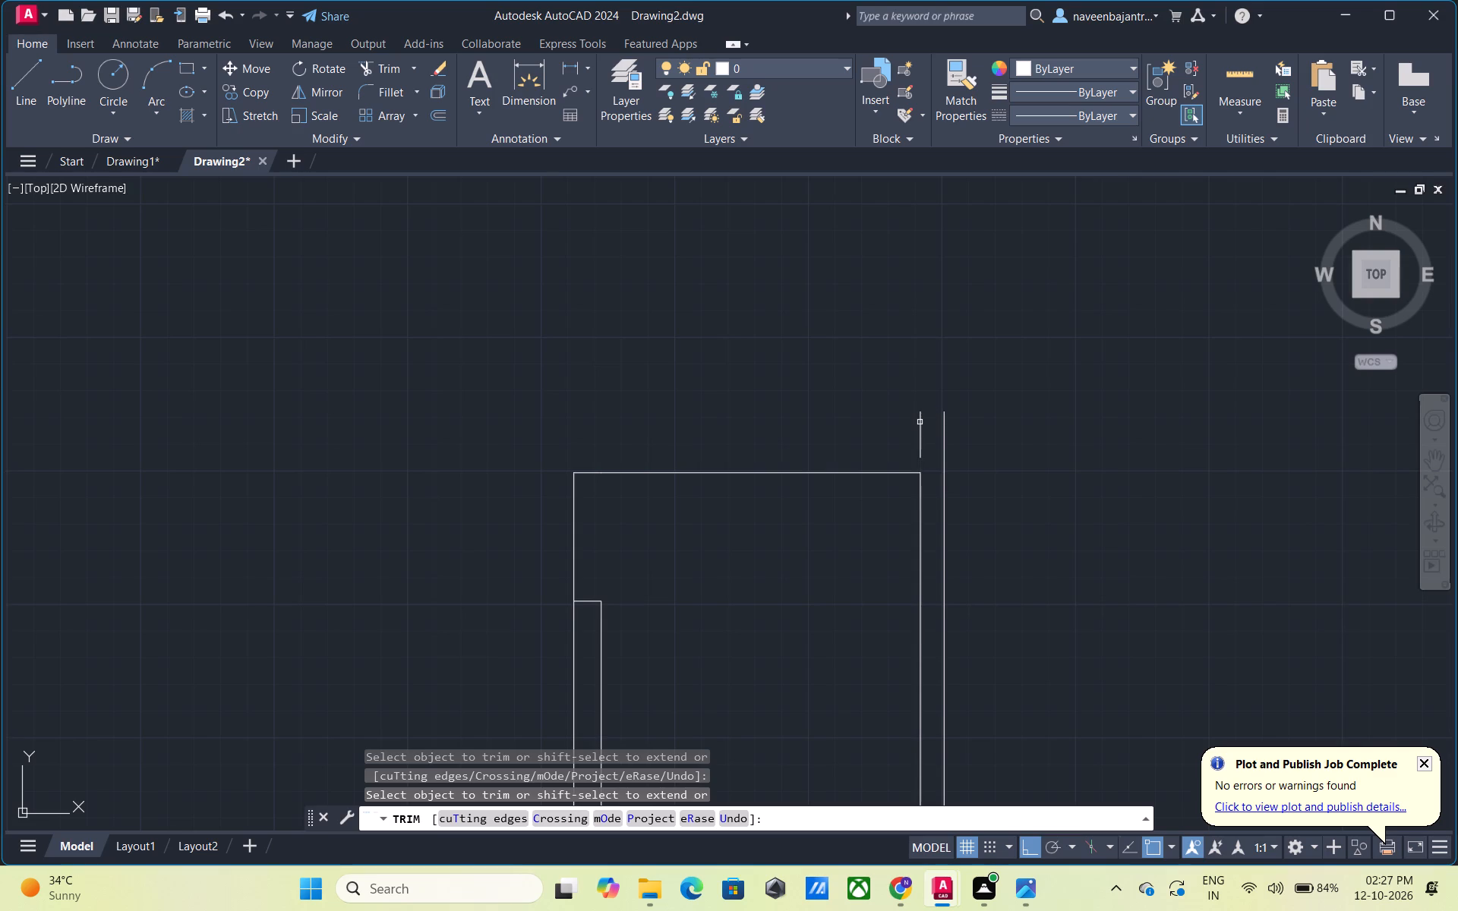
{"action": "left_click", "coordinate": [920, 422]}
Trim away the west wall's end cap and both its lines, plus both south wall lines west of the south window.
{"action": "scroll", "coordinate": [794, 594], "scroll_direction": "down", "scroll_amount": 1}
{"action": "middle_click_drag", "start_coordinate": [794, 594], "coordinate": [868, 369]}
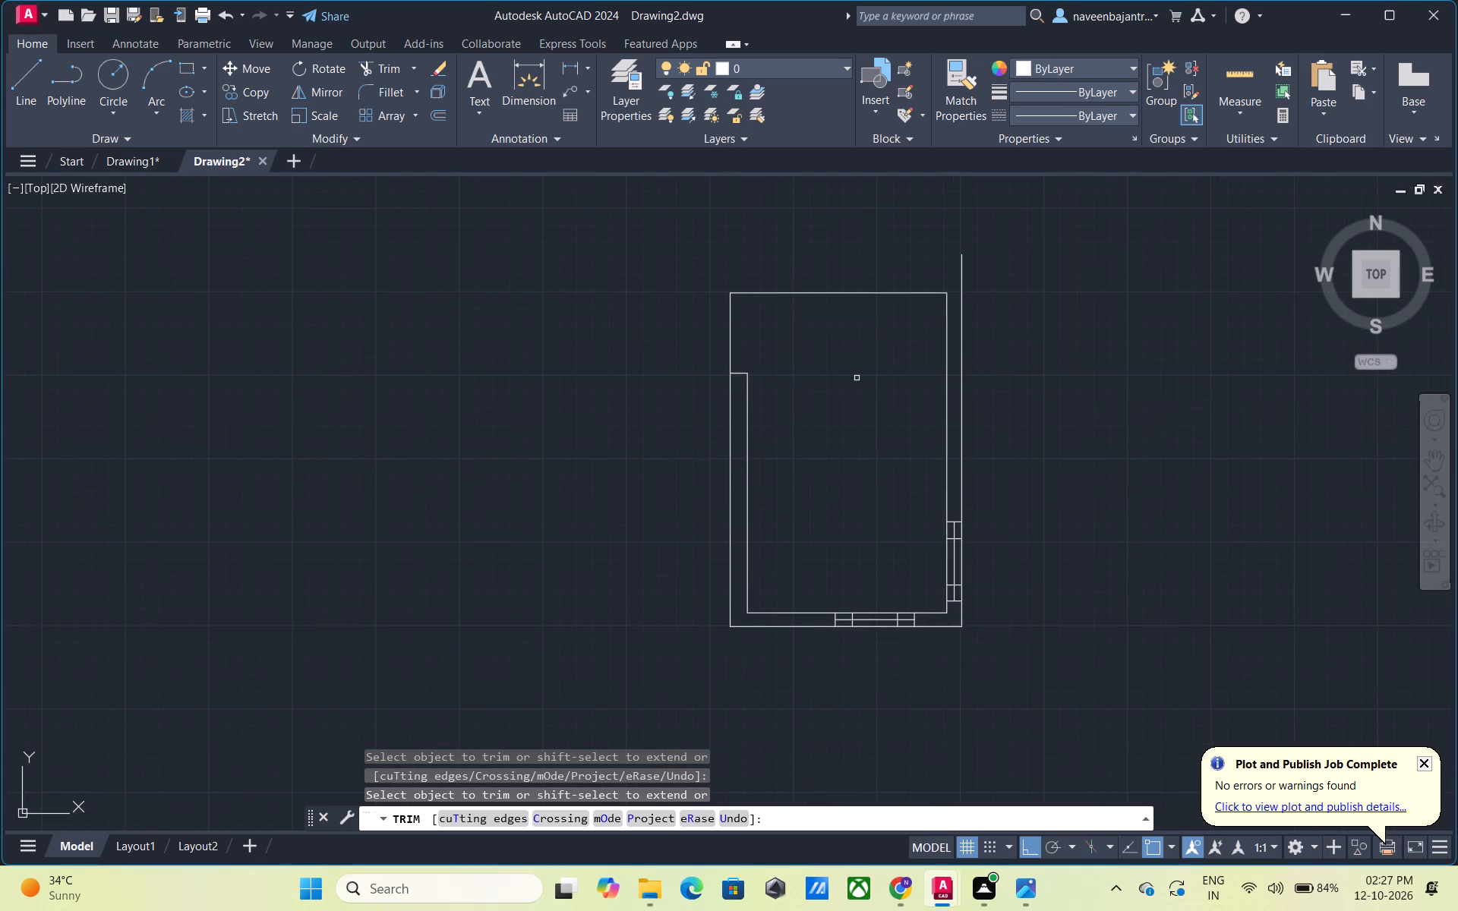
{"action": "left_click", "coordinate": [740, 373]}
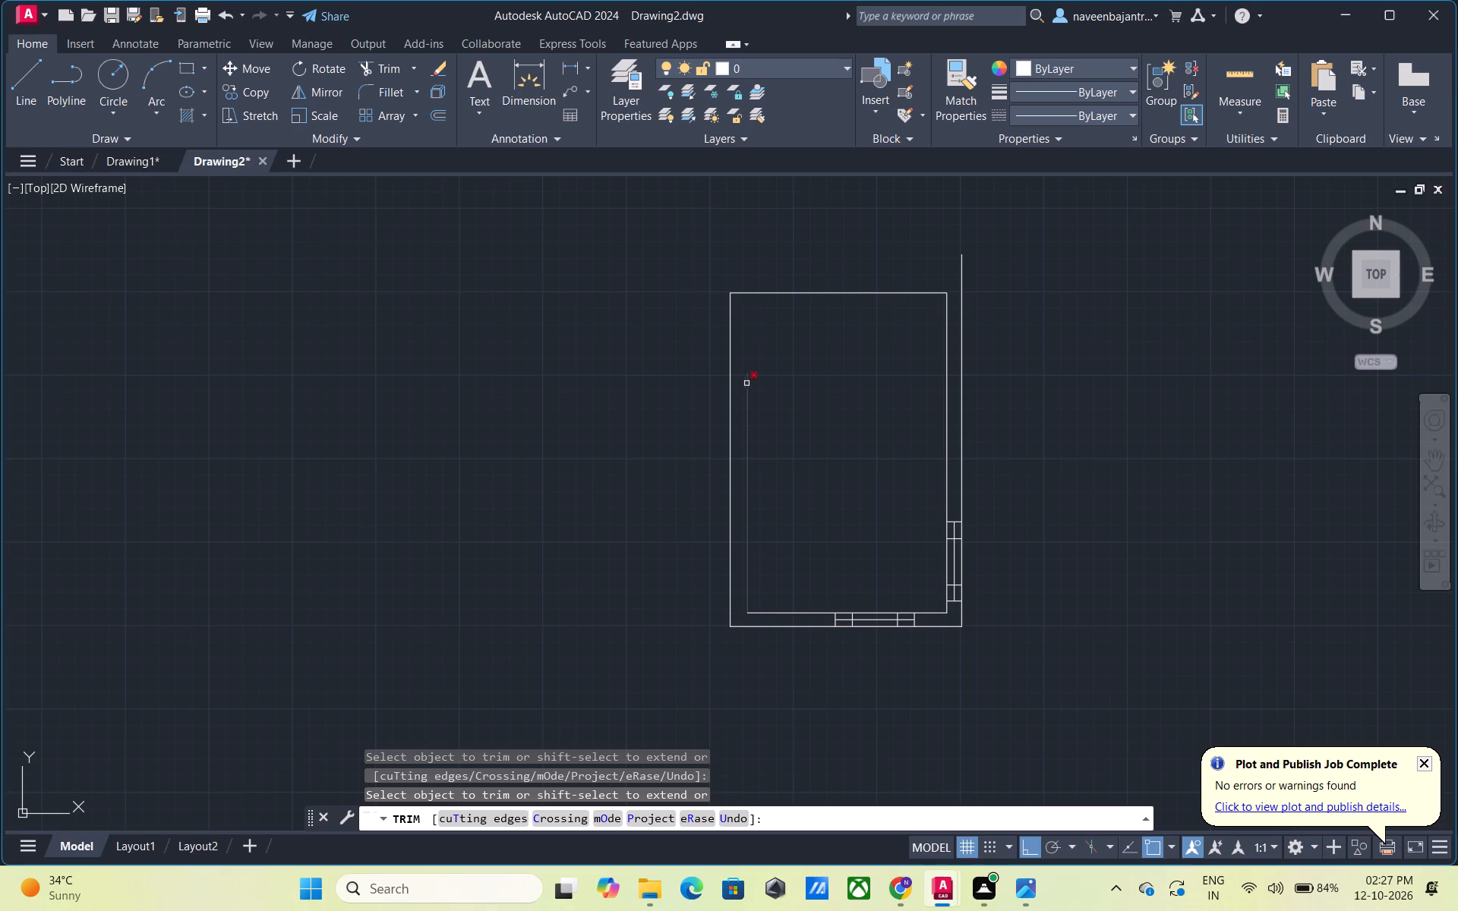
{"action": "left_click", "coordinate": [750, 389]}
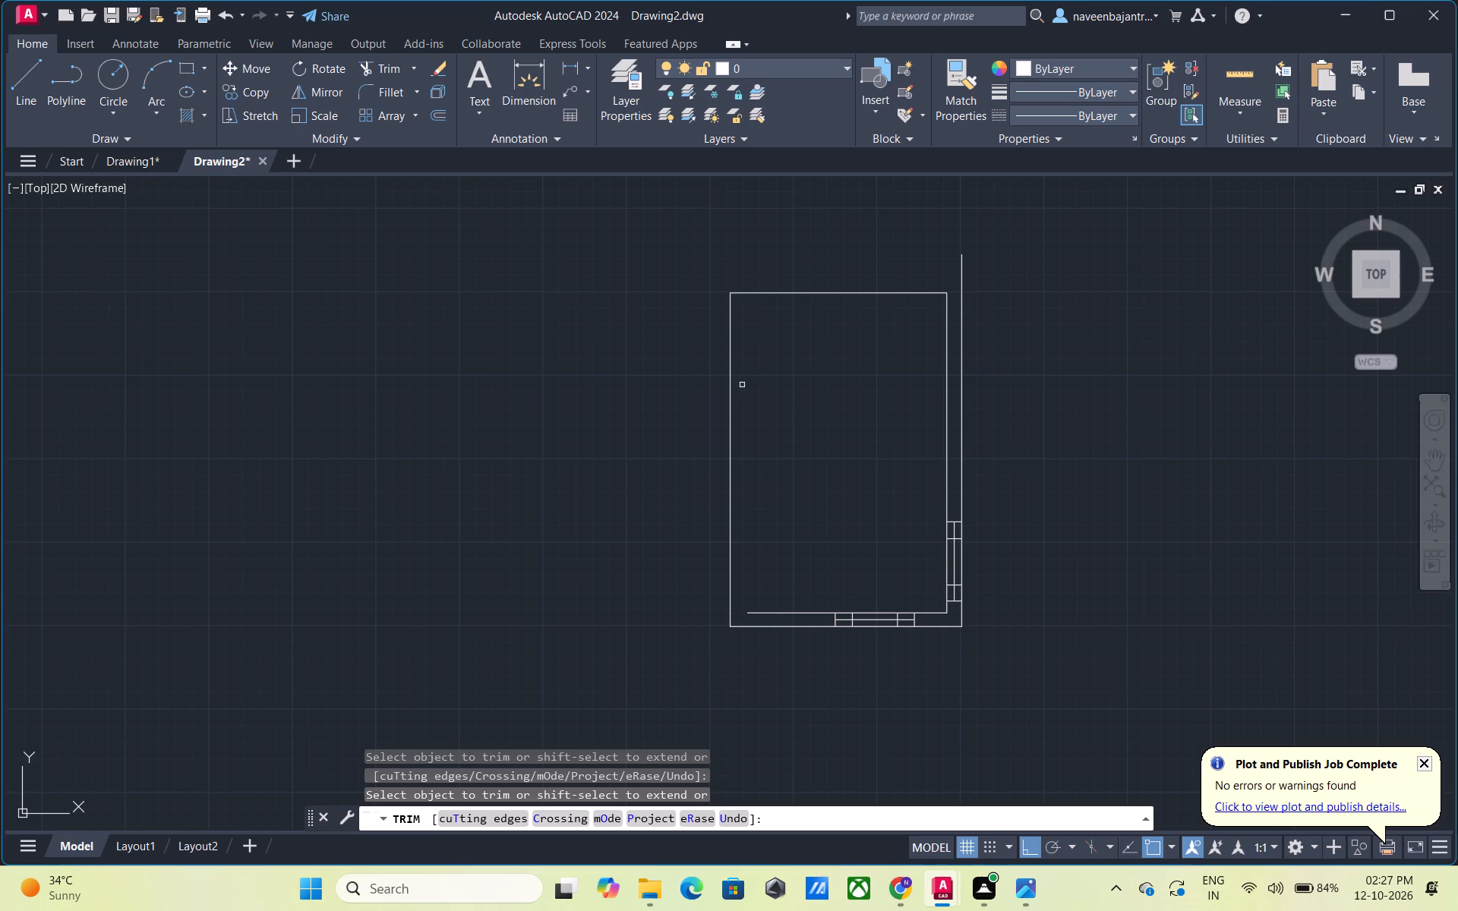
{"action": "left_click", "coordinate": [731, 380]}
{"action": "left_click", "coordinate": [728, 617]}
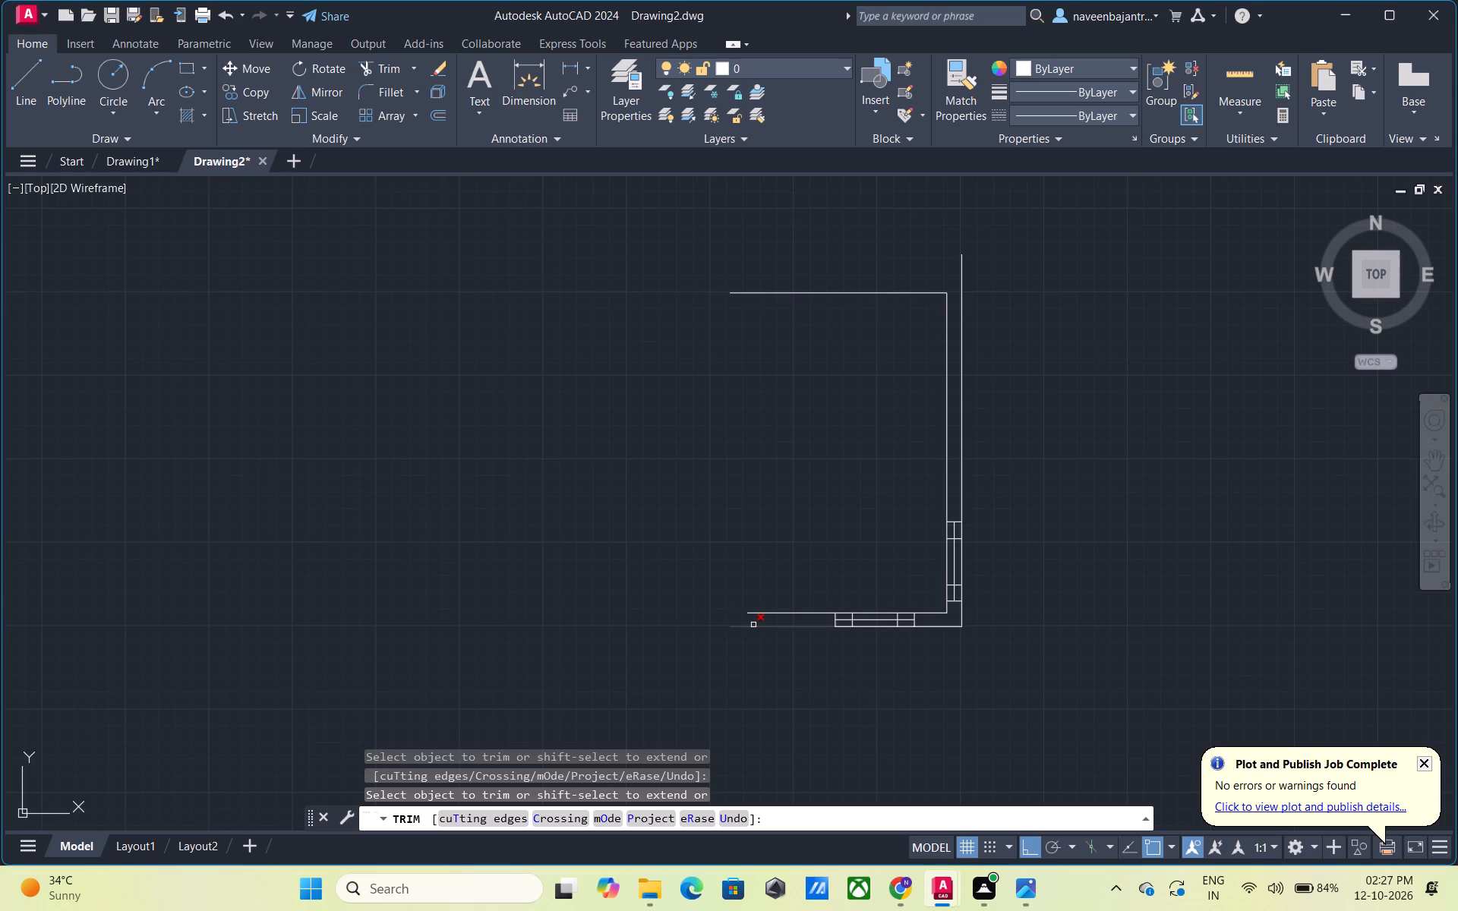
{"action": "left_click", "coordinate": [753, 625]}
{"action": "left_click", "coordinate": [768, 615]}
Trim away the remaining room's north line and both east wall lines north of the east window.
{"action": "left_click", "coordinate": [860, 294]}
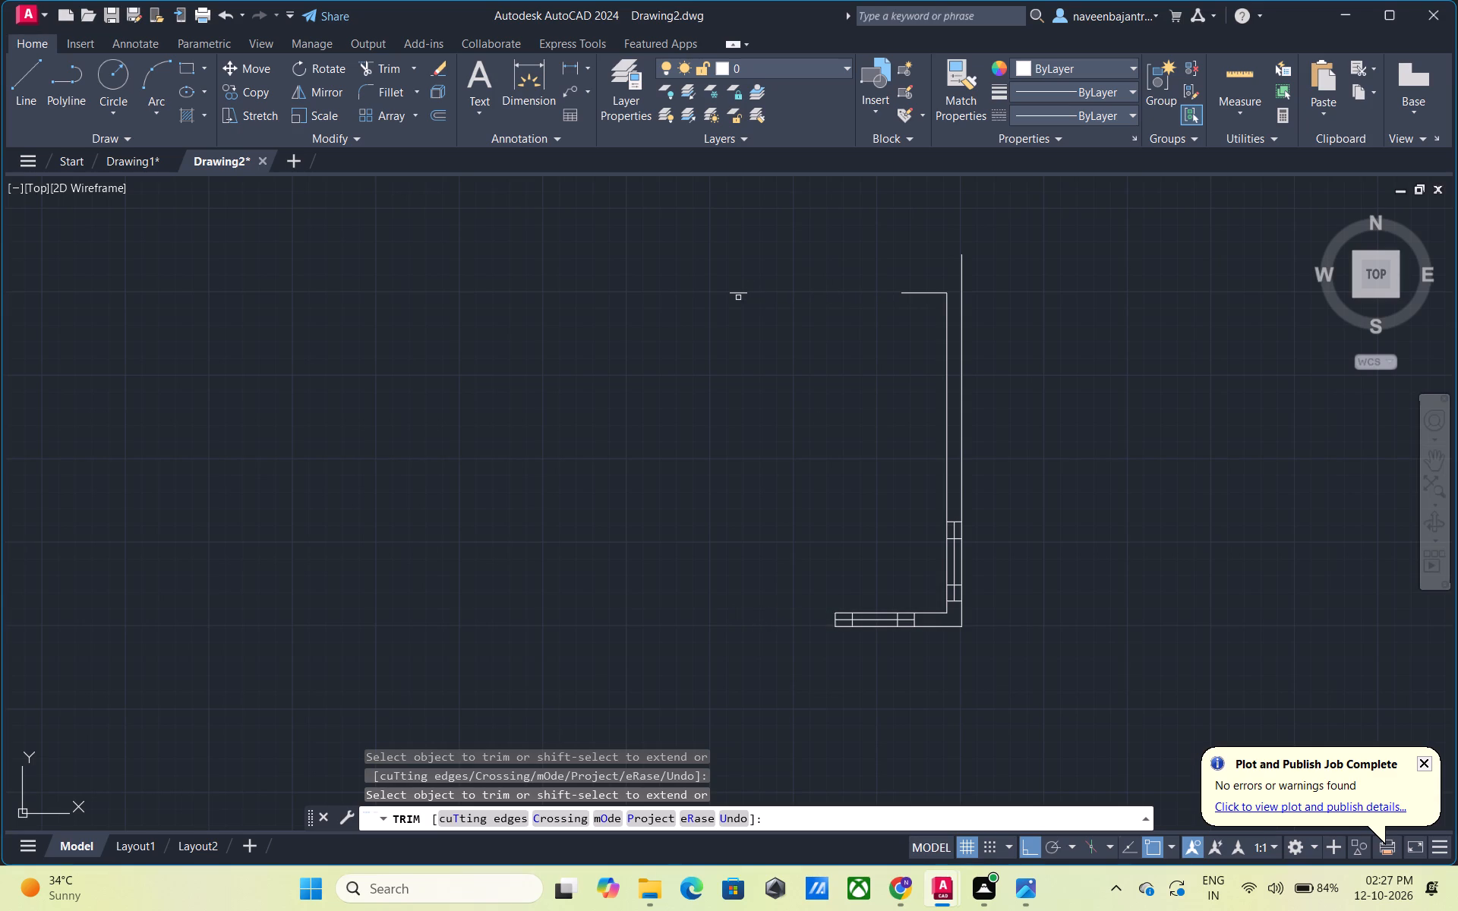
{"action": "left_click", "coordinate": [738, 295]}
{"action": "left_click", "coordinate": [920, 290]}
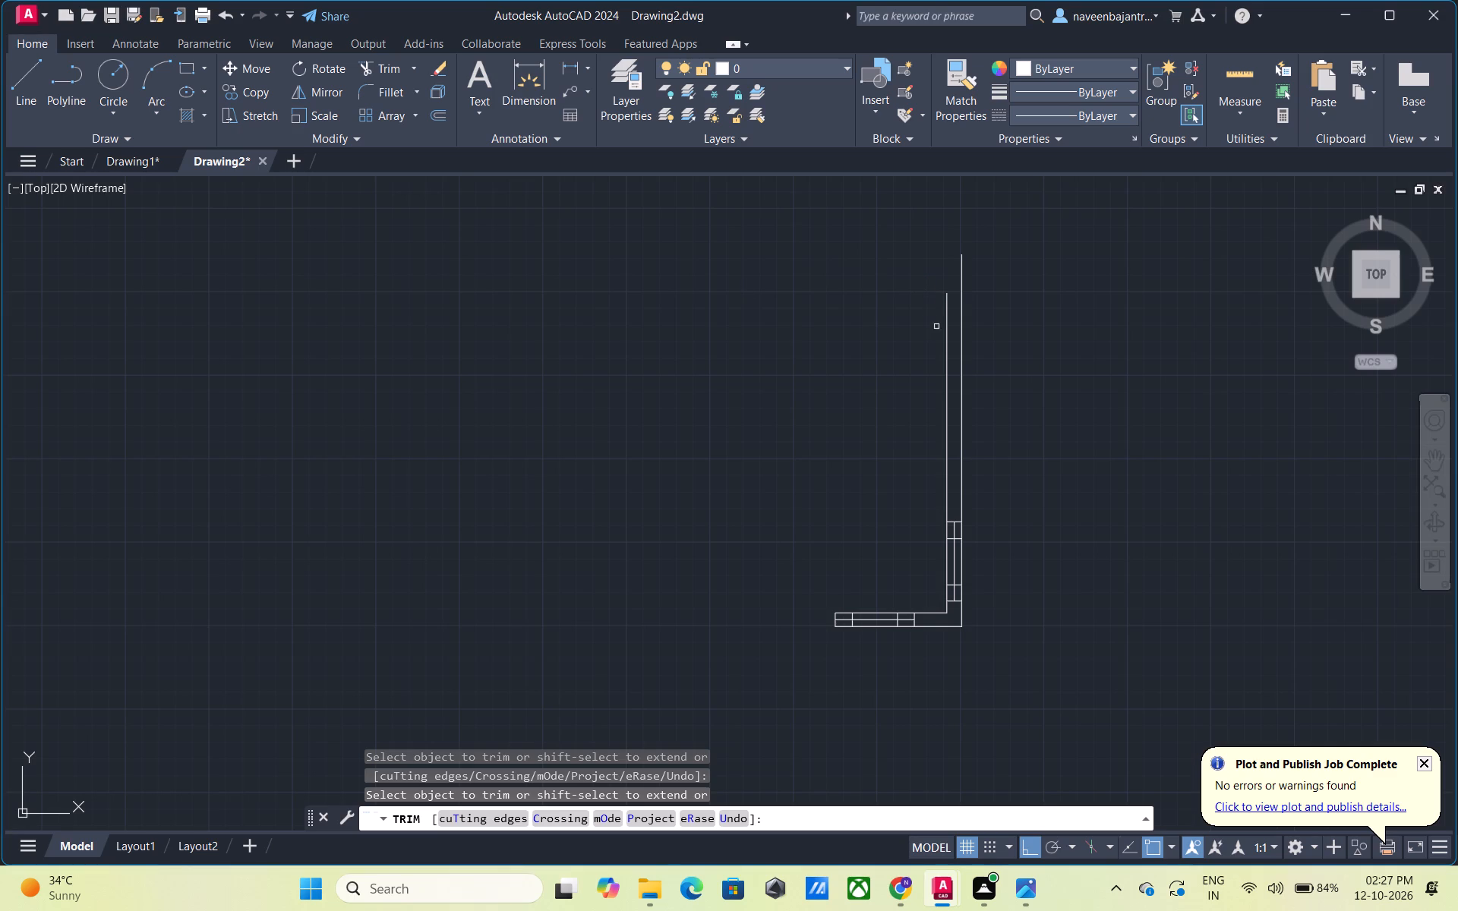
{"action": "left_click", "coordinate": [945, 344]}
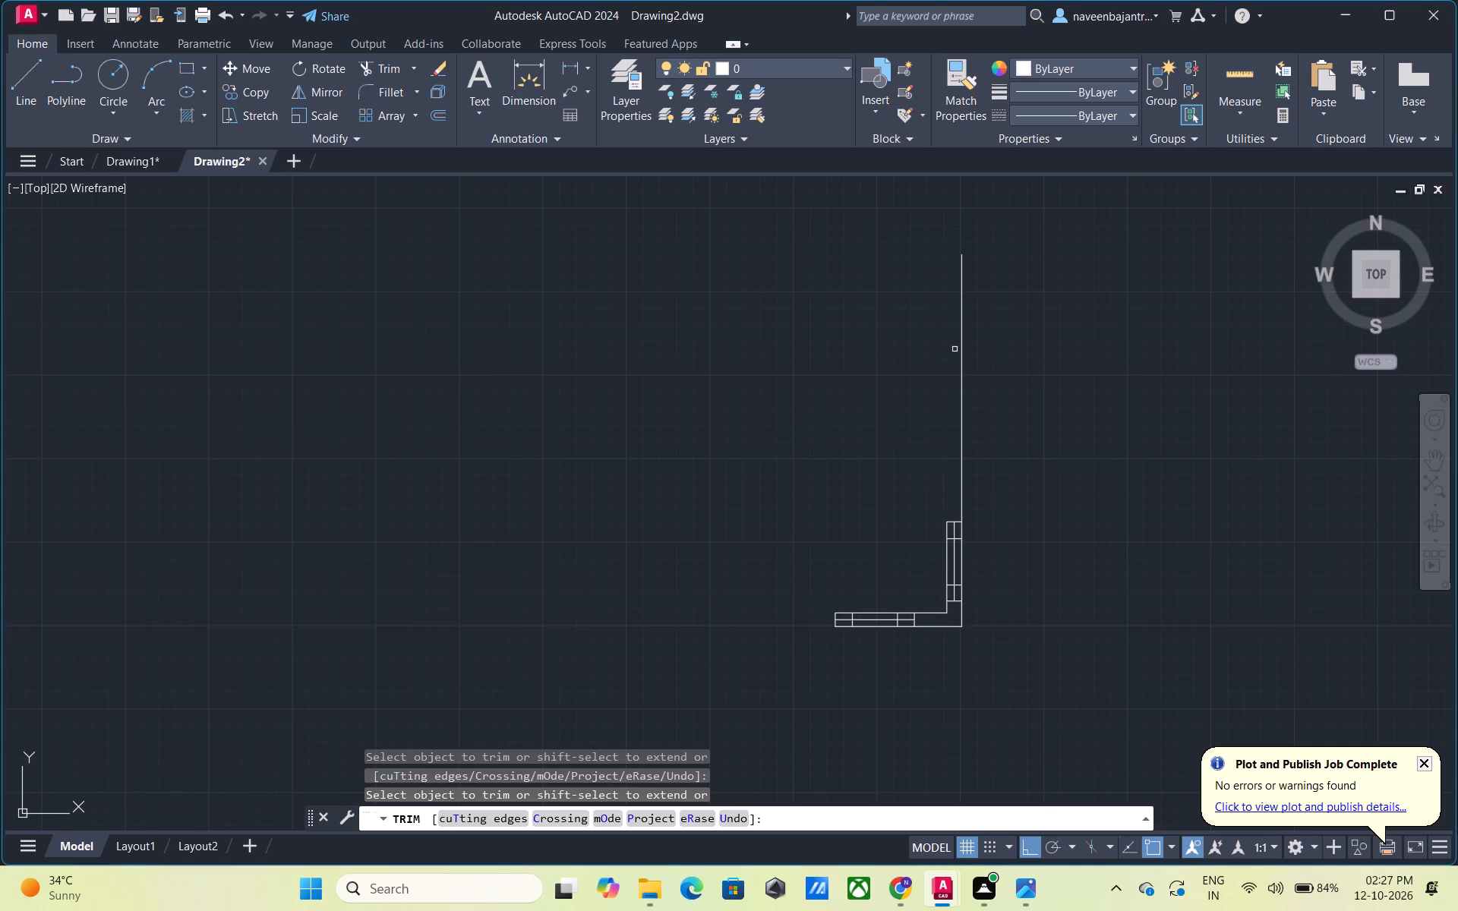
{"action": "left_click", "coordinate": [961, 357]}
Trim away the east window's north end section: both side lines, the end cap, the centre line and the dividing line.
{"action": "middle_click_drag", "start_coordinate": [921, 609], "coordinate": [809, 481]}
{"action": "scroll", "coordinate": [809, 471], "scroll_direction": "up", "scroll_amount": 2}
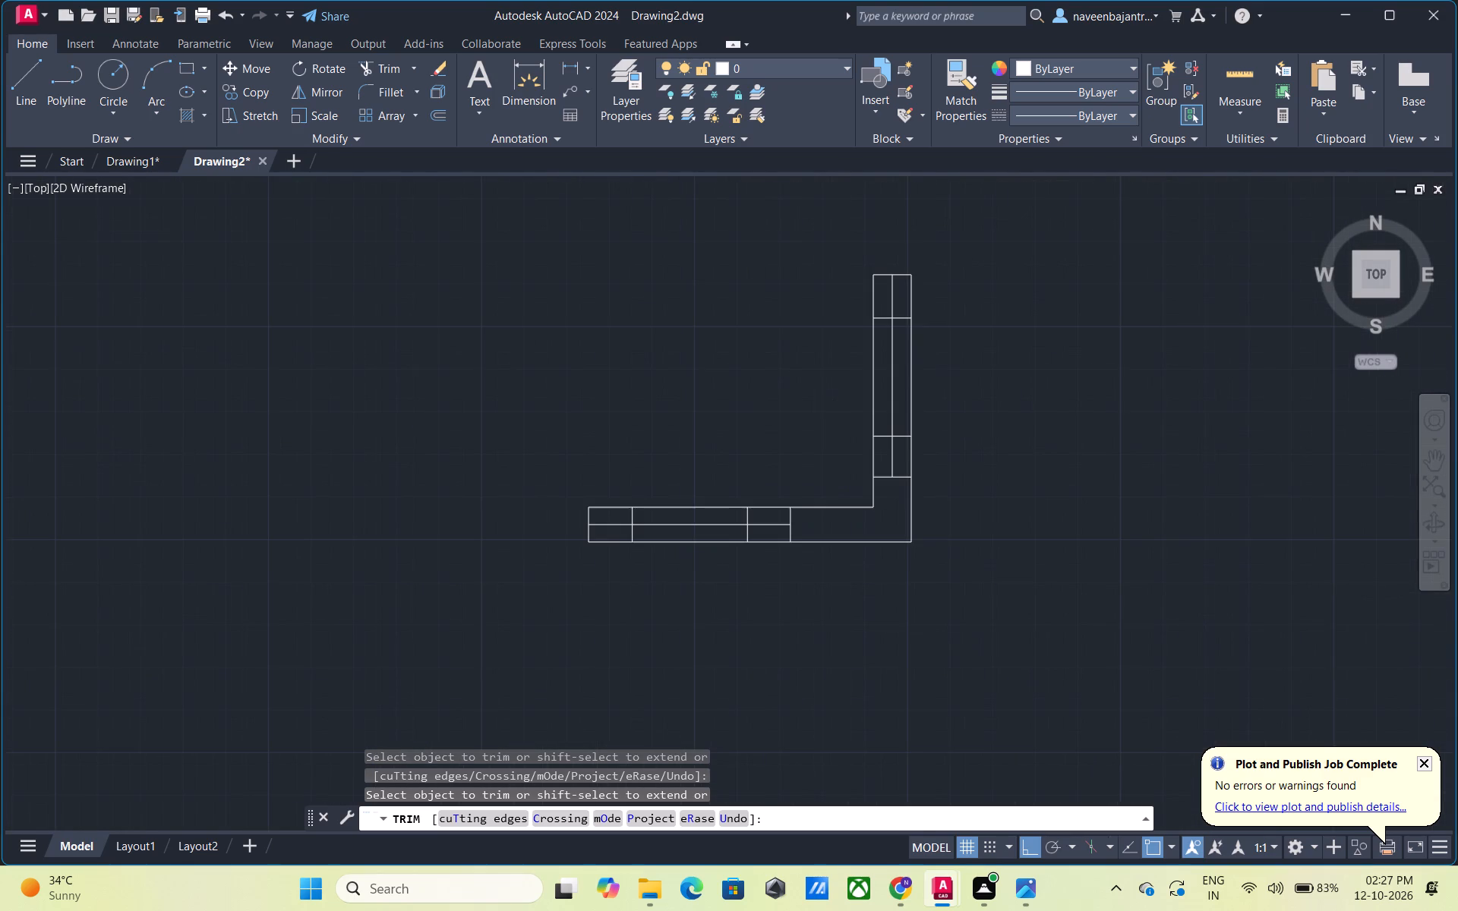
{"action": "left_click", "coordinate": [872, 298]}
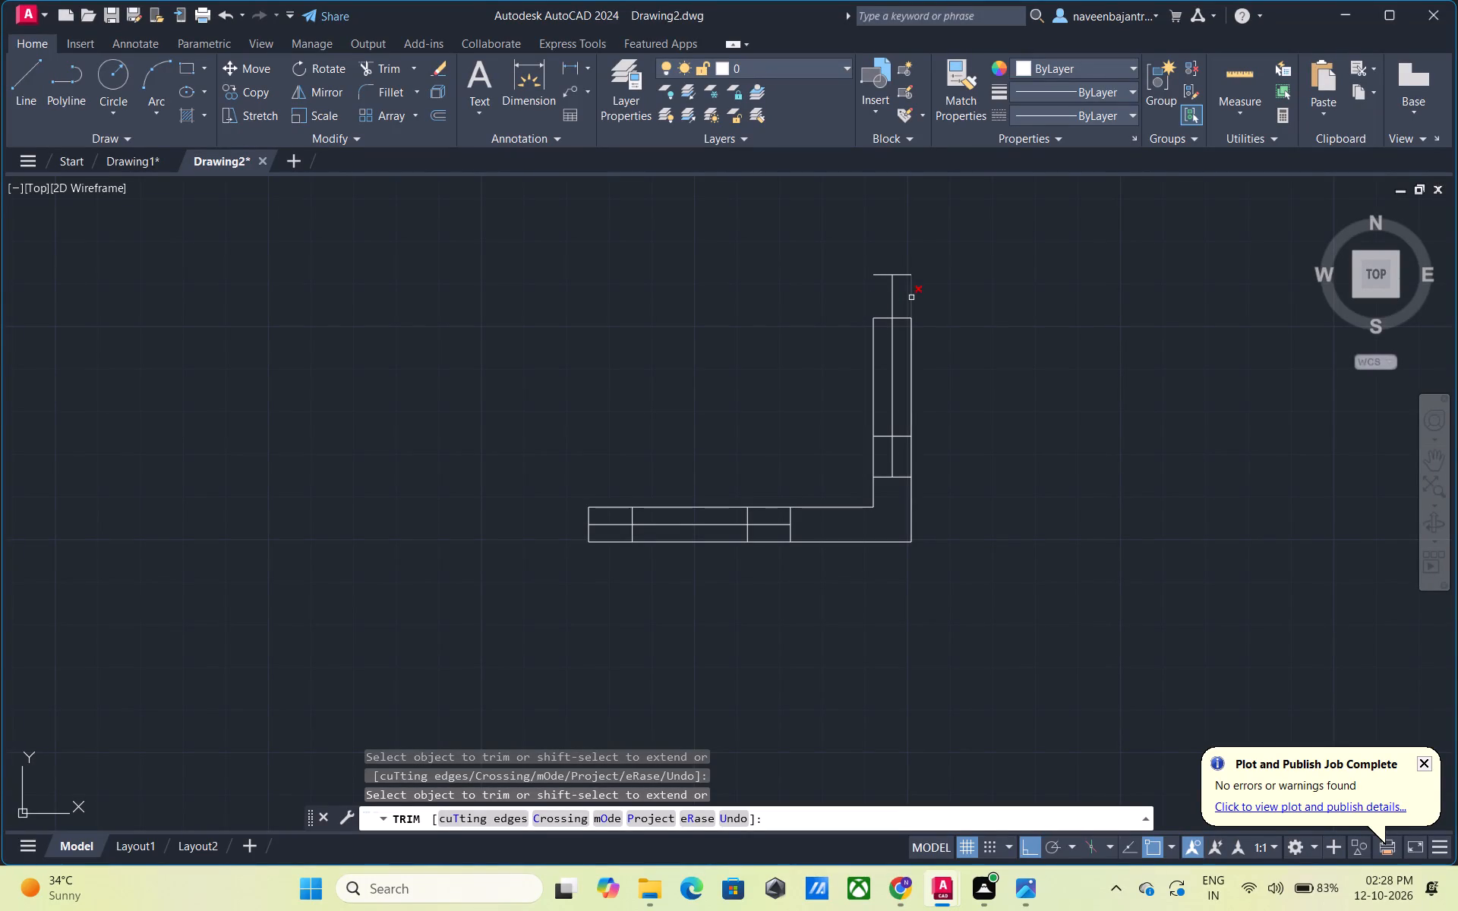
{"action": "left_click", "coordinate": [911, 298]}
{"action": "left_click", "coordinate": [911, 272]}
{"action": "left_click", "coordinate": [879, 272]}
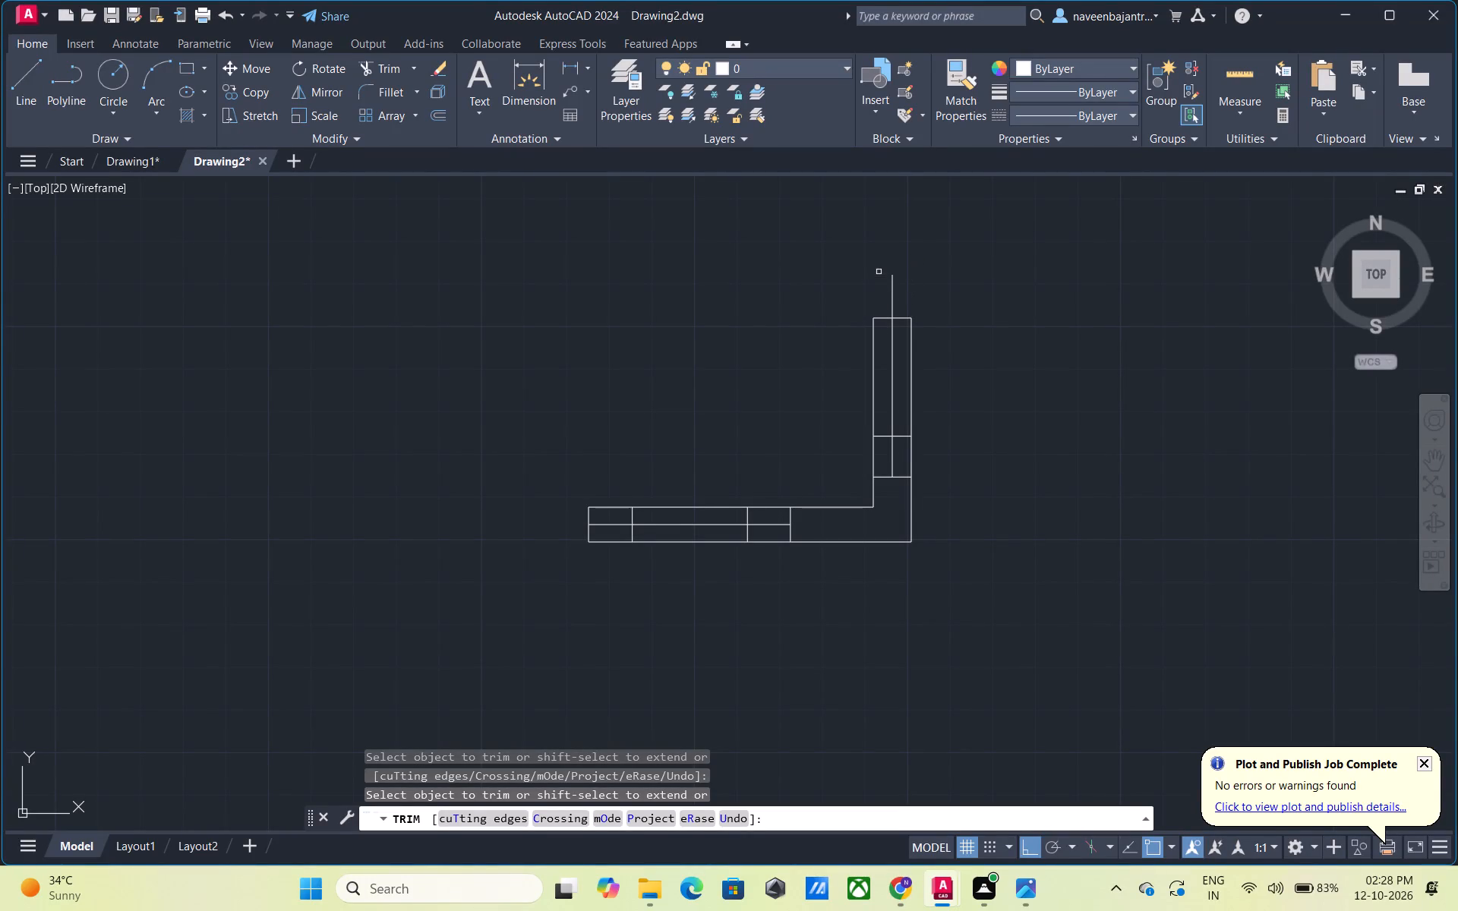
{"action": "left_click", "coordinate": [890, 287]}
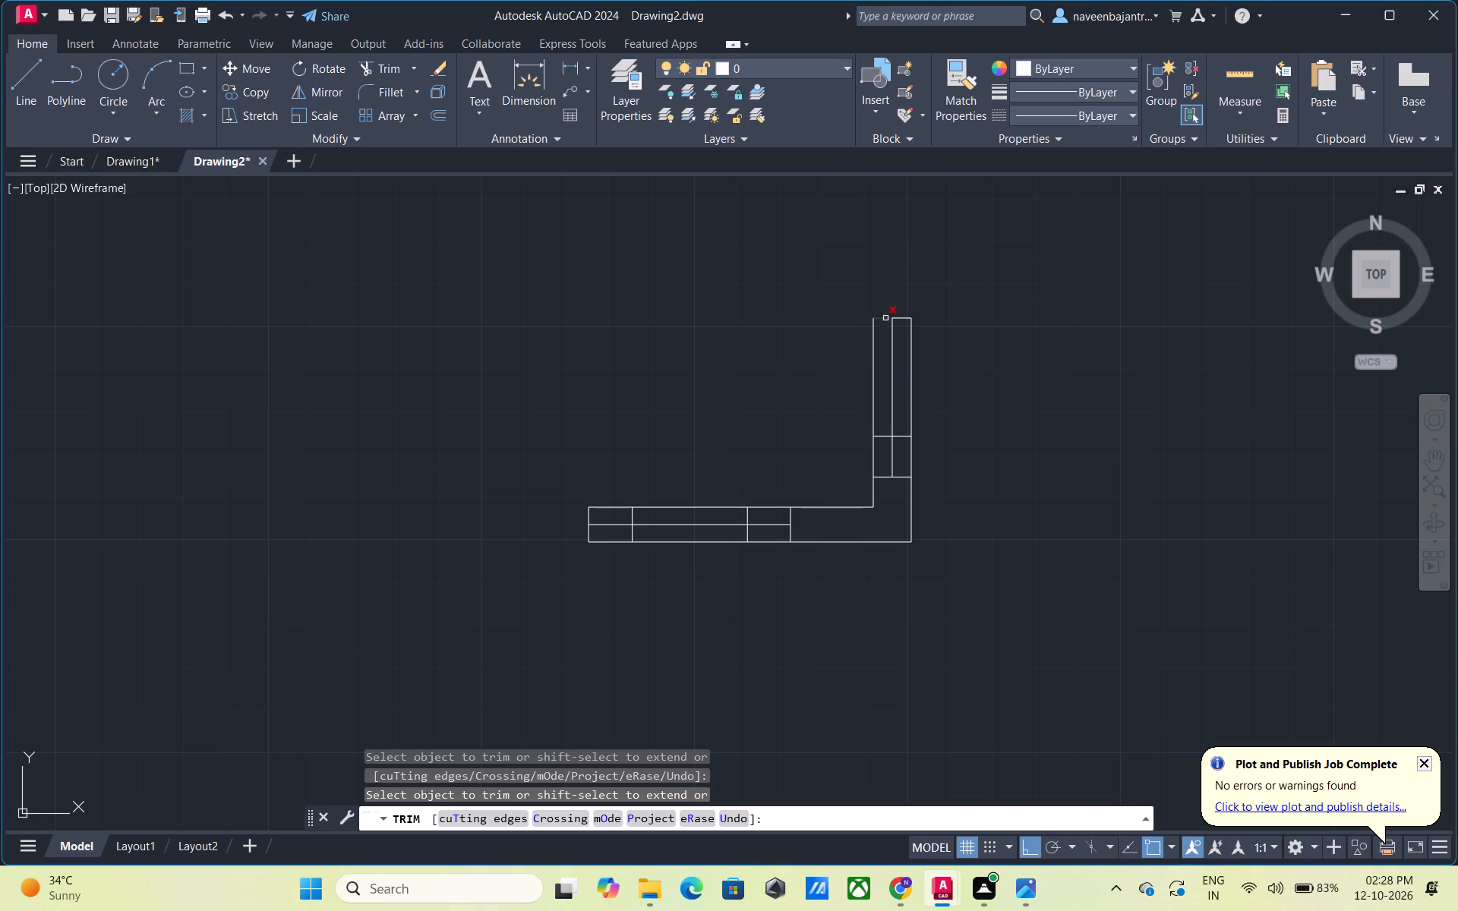
{"action": "left_click", "coordinate": [883, 320]}
{"action": "left_click", "coordinate": [901, 320]}
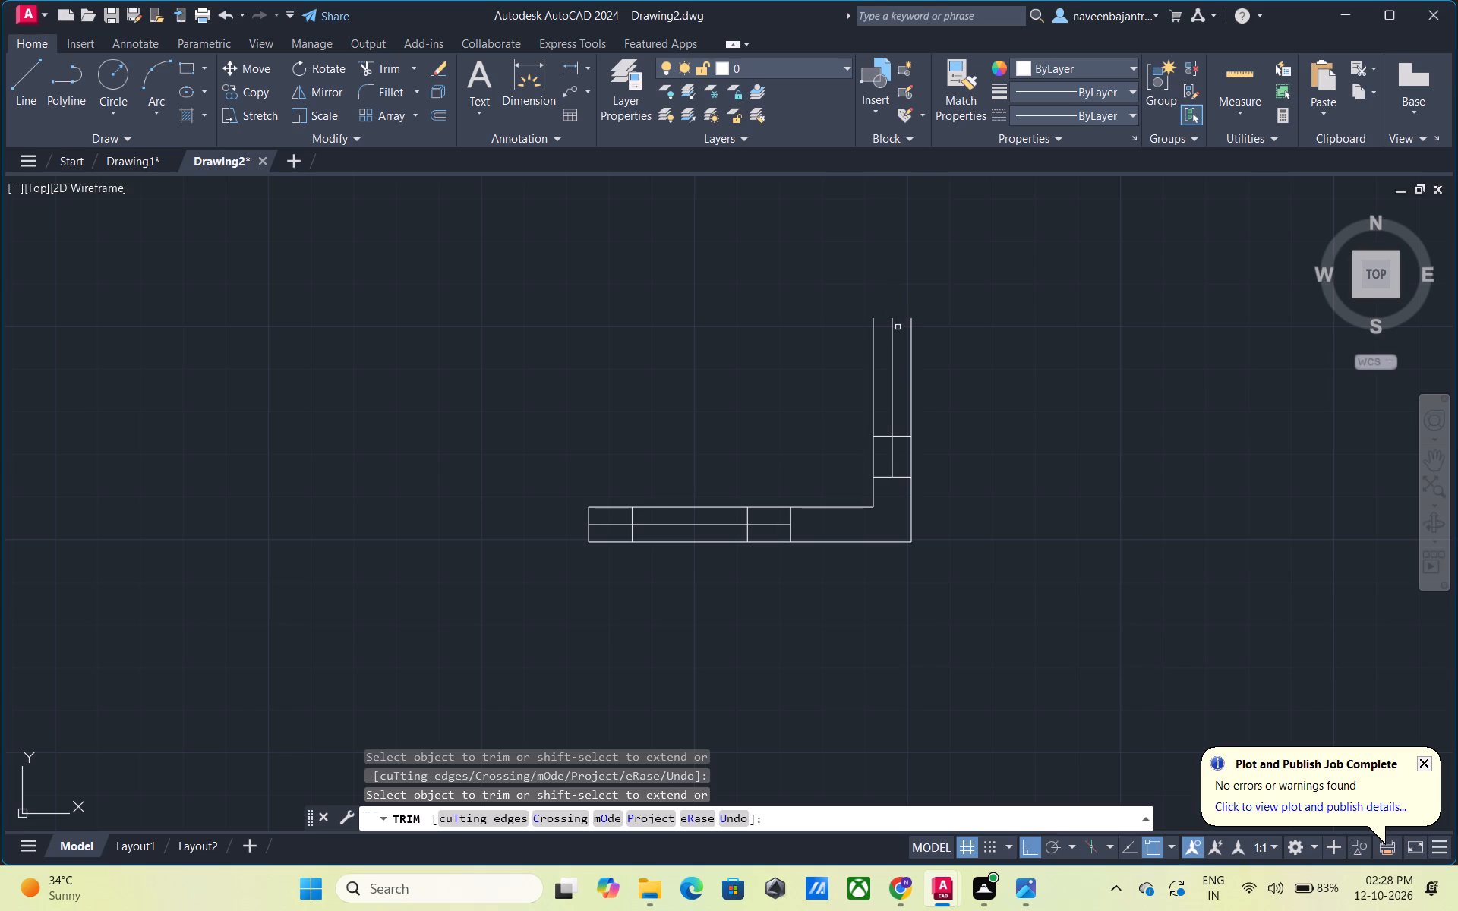
Trim away the rest of the east window: the middle section's three lines and the south section's sides, dividing line and centre line.
{"action": "left_click", "coordinate": [895, 329]}
{"action": "left_click", "coordinate": [876, 338]}
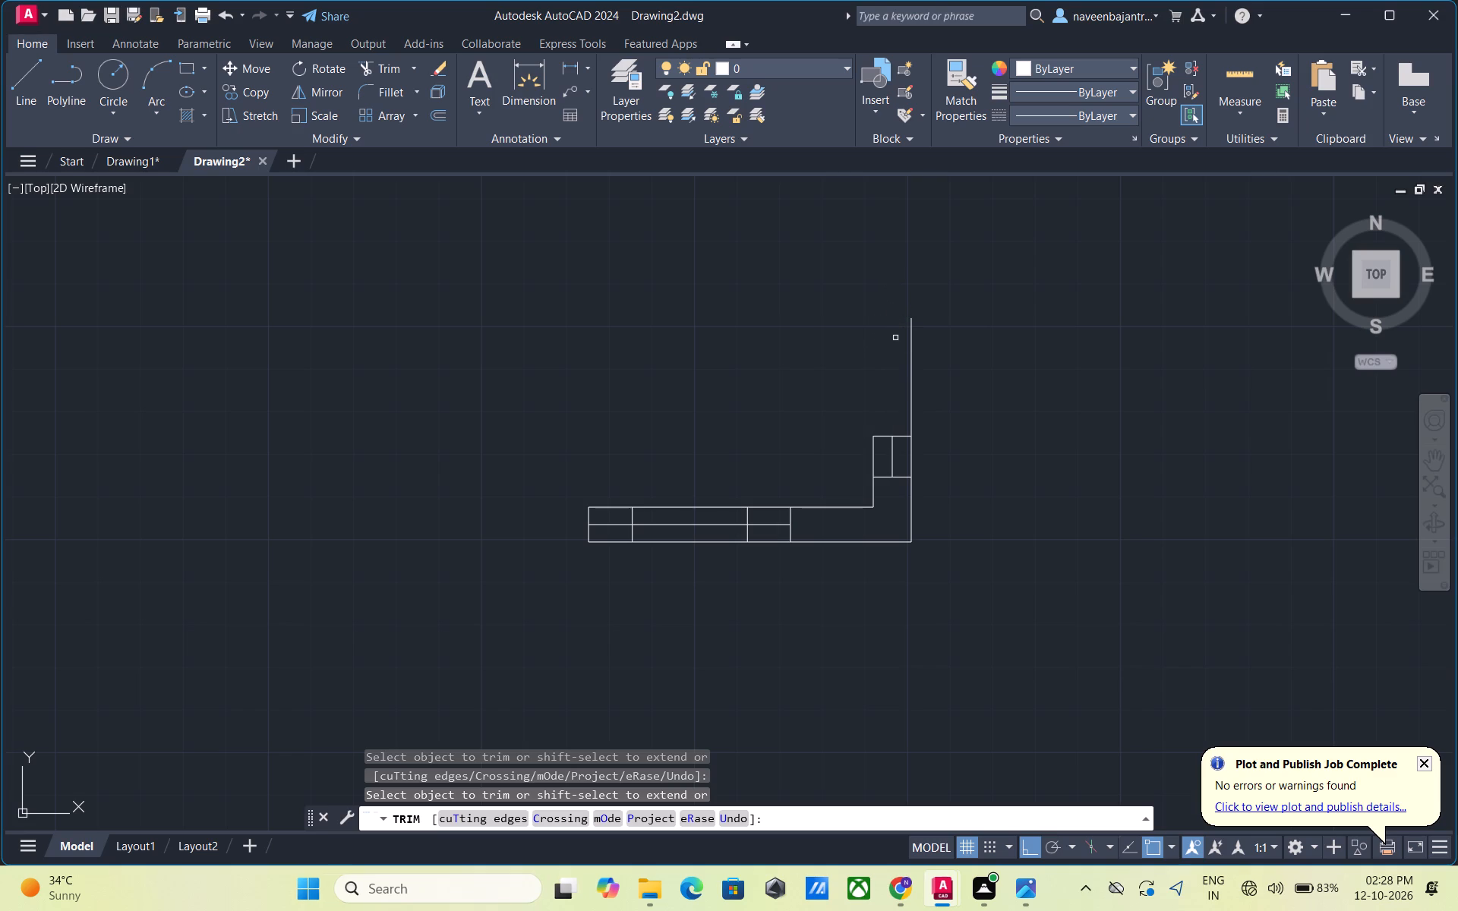
{"action": "left_click", "coordinate": [910, 346]}
{"action": "left_click", "coordinate": [912, 465]}
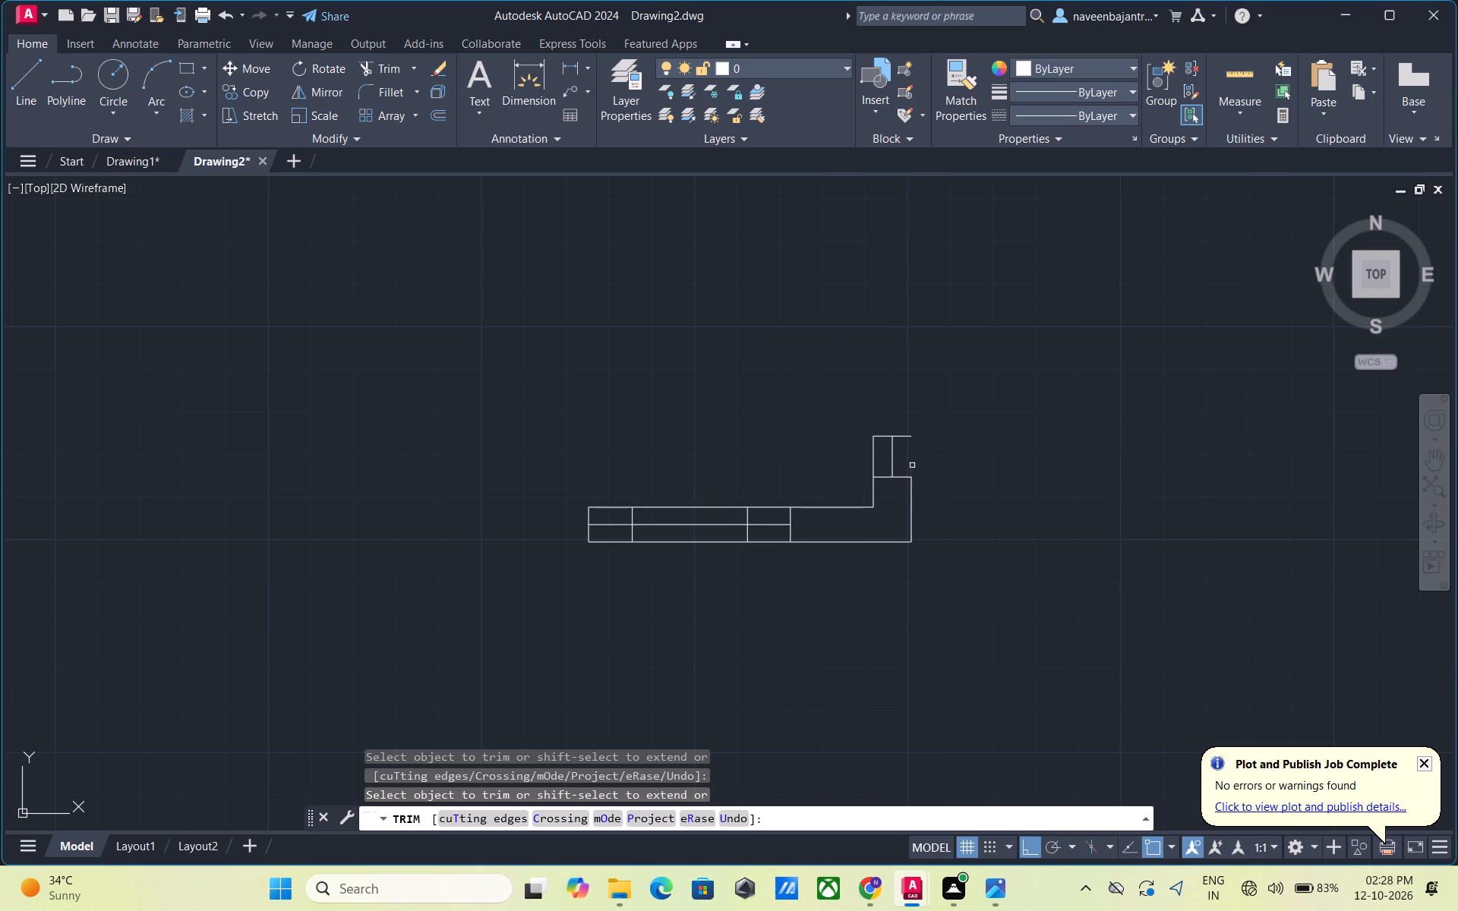
{"action": "left_click", "coordinate": [874, 461]}
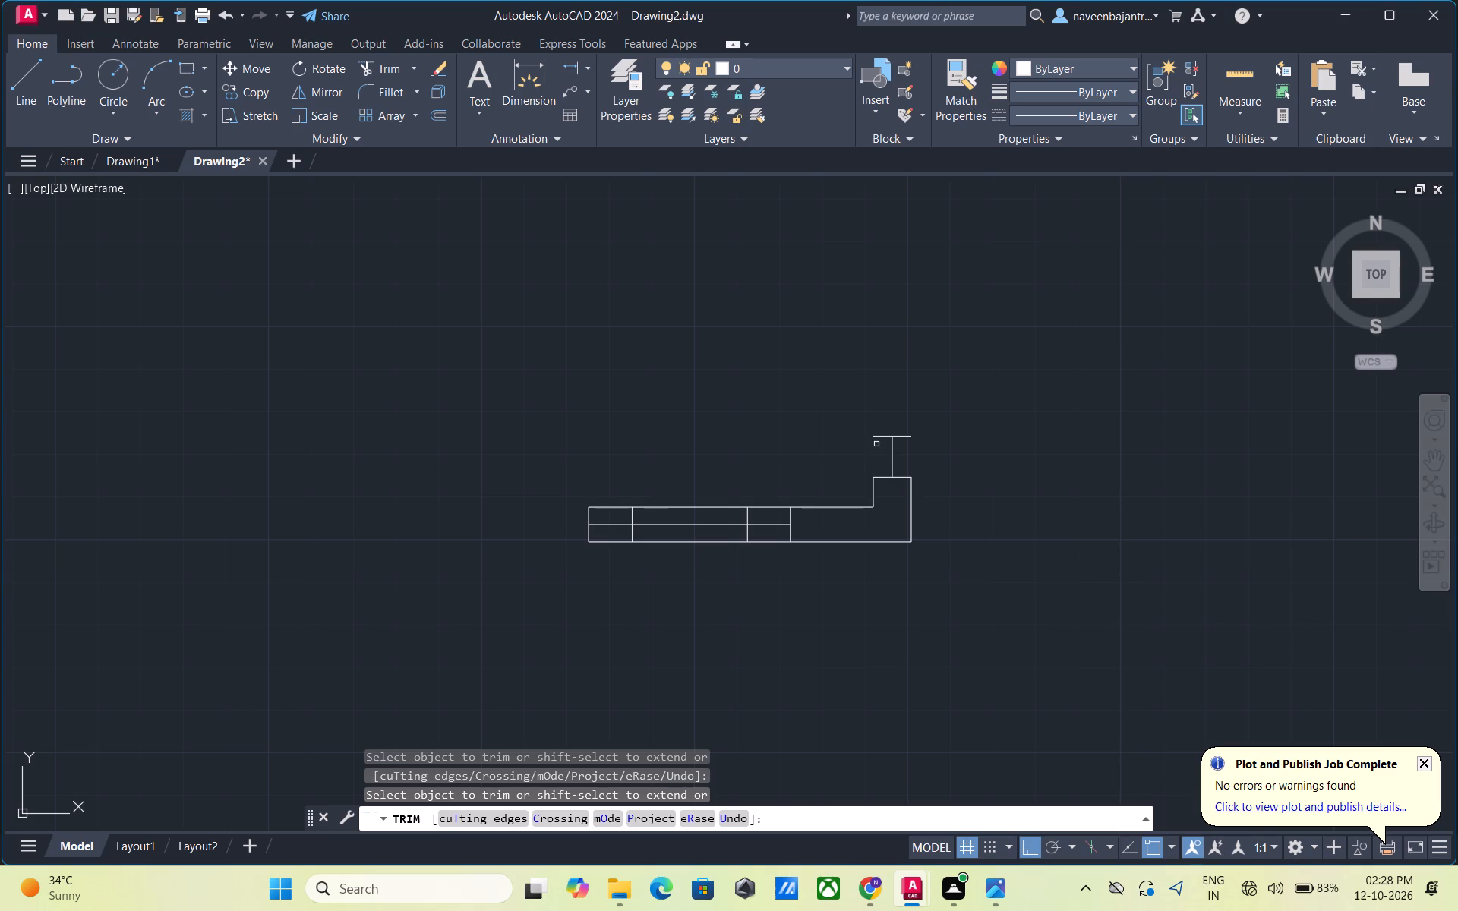
{"action": "left_click", "coordinate": [878, 438]}
{"action": "left_click", "coordinate": [904, 434]}
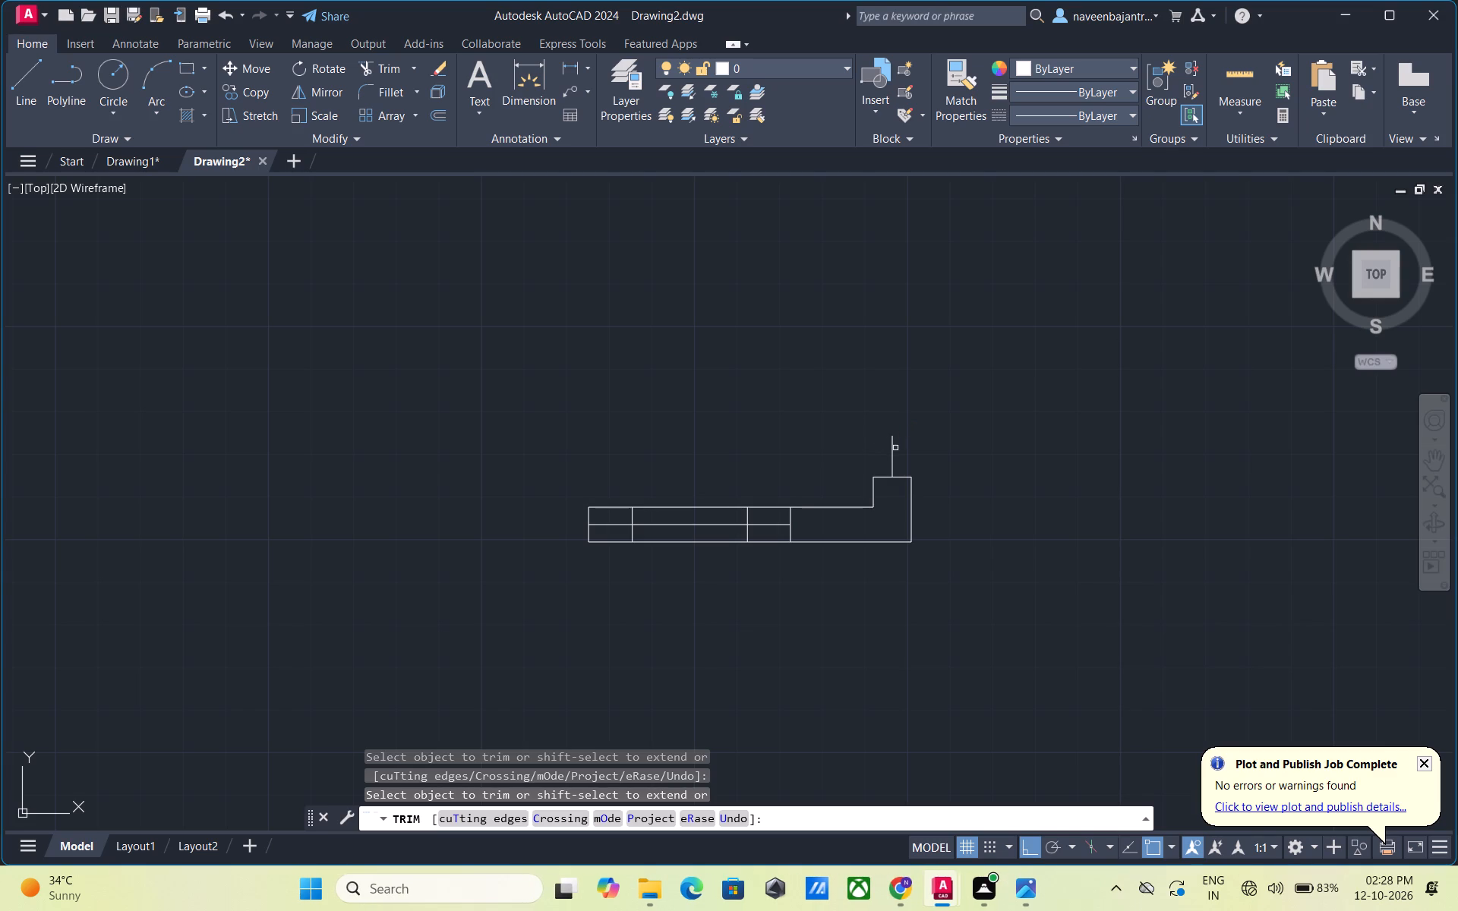
{"action": "left_click", "coordinate": [893, 451]}
Trim away the southeast wall corner: the east wall's end cap and both lines, plus both south wall lines east of the south window.
{"action": "left_click", "coordinate": [893, 478]}
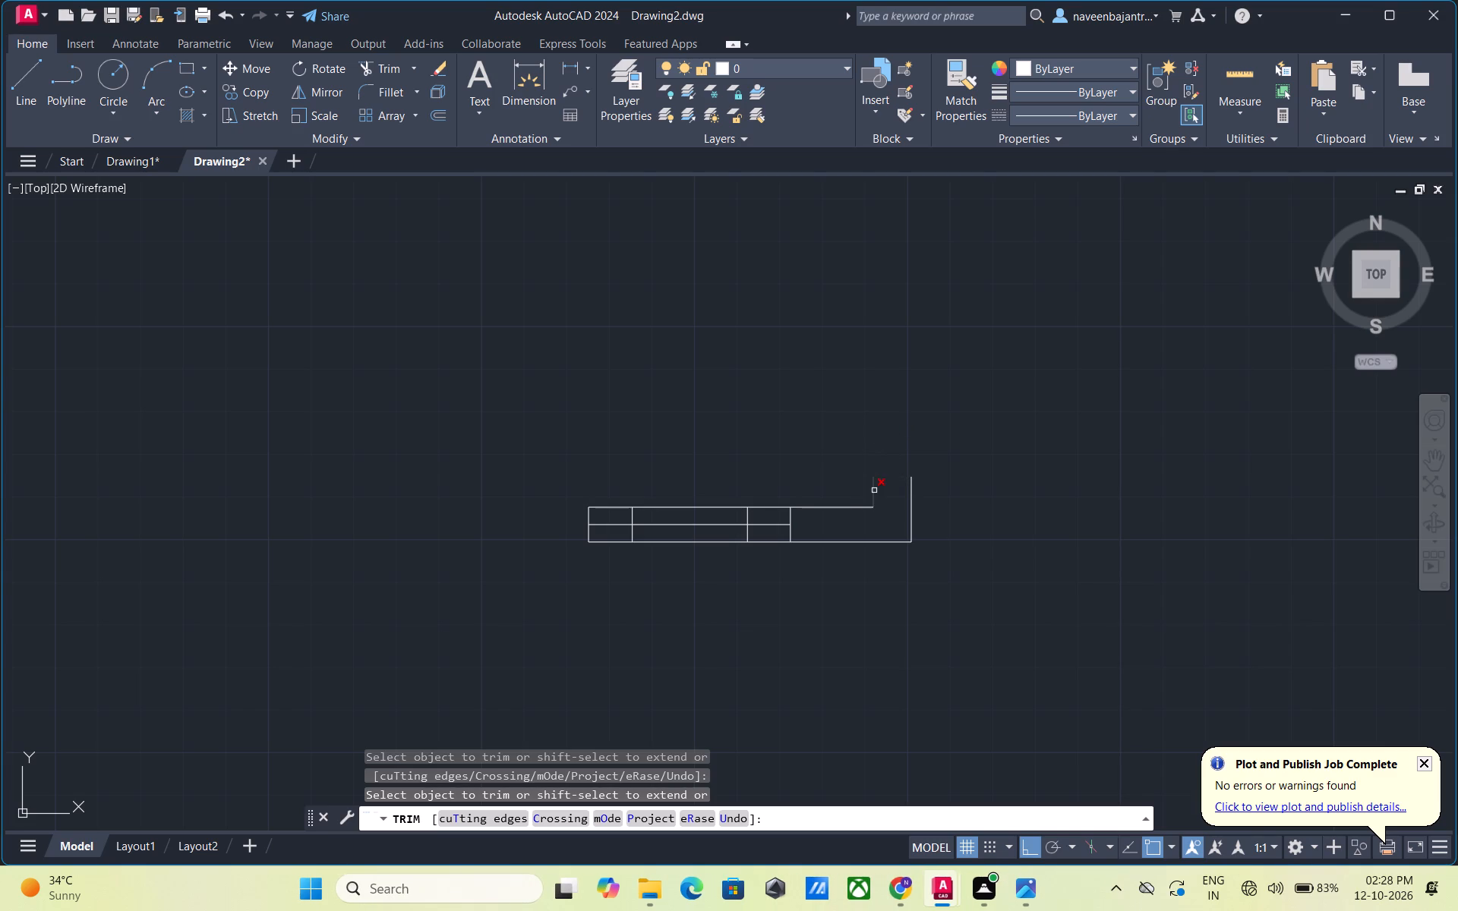
{"action": "left_click", "coordinate": [874, 490]}
{"action": "left_click", "coordinate": [914, 497]}
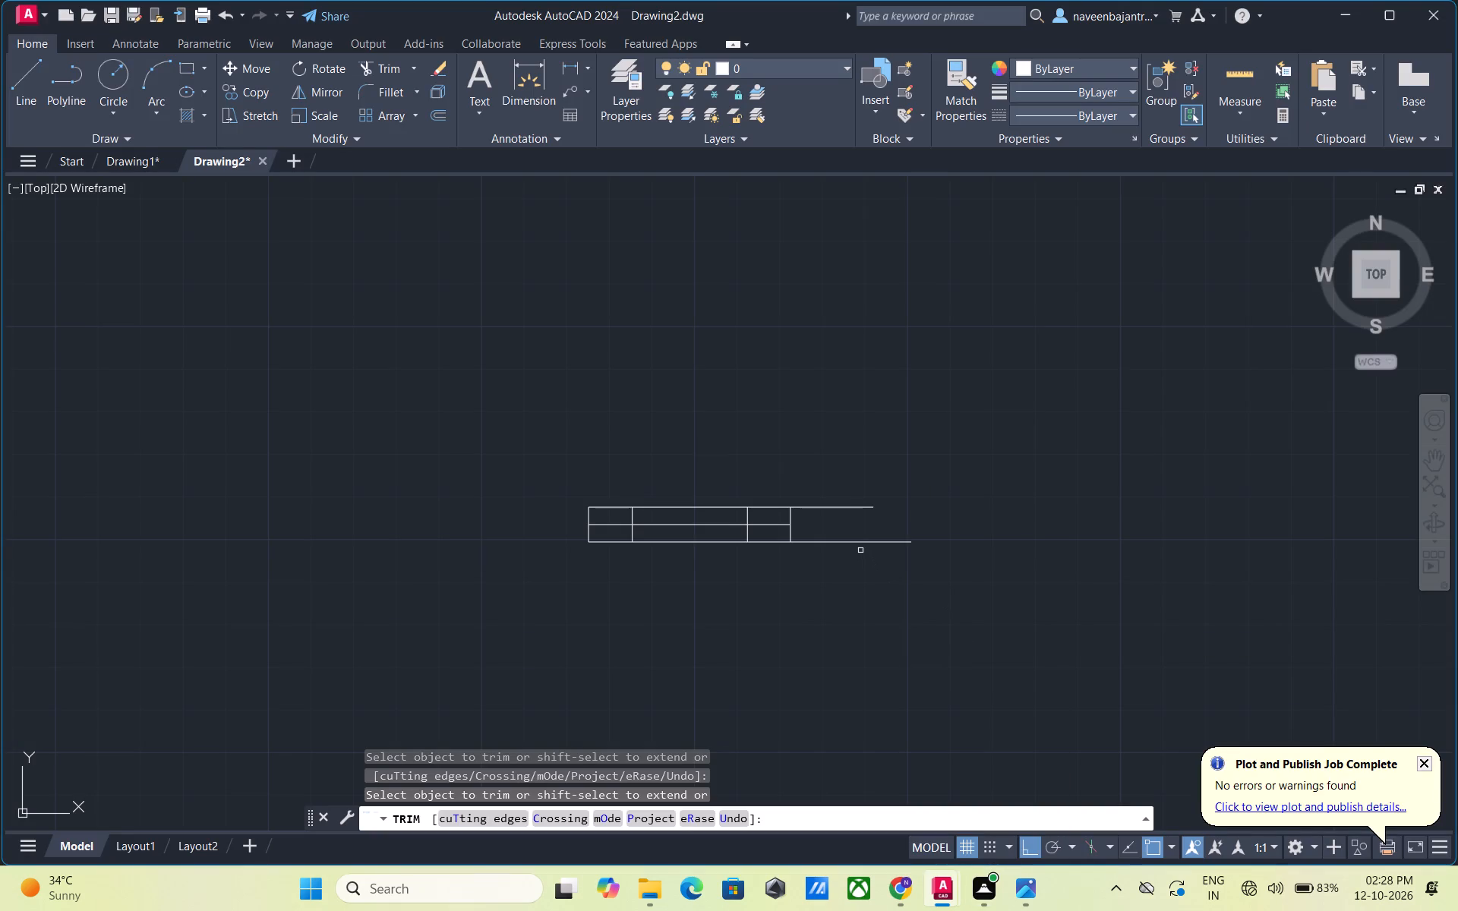
{"action": "left_click", "coordinate": [860, 543]}
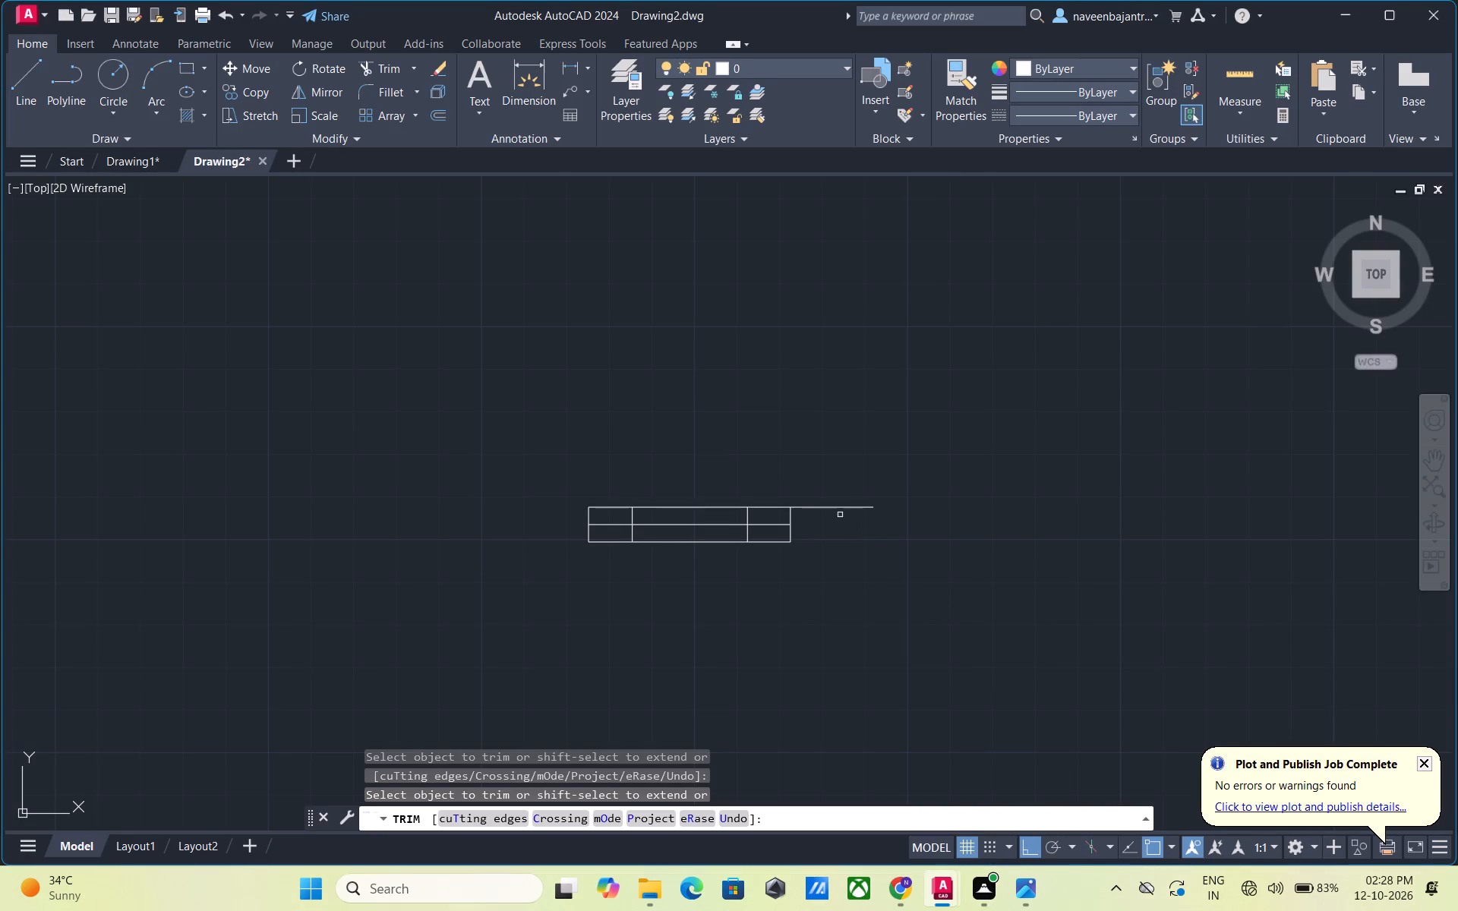
{"action": "left_click", "coordinate": [827, 507]}
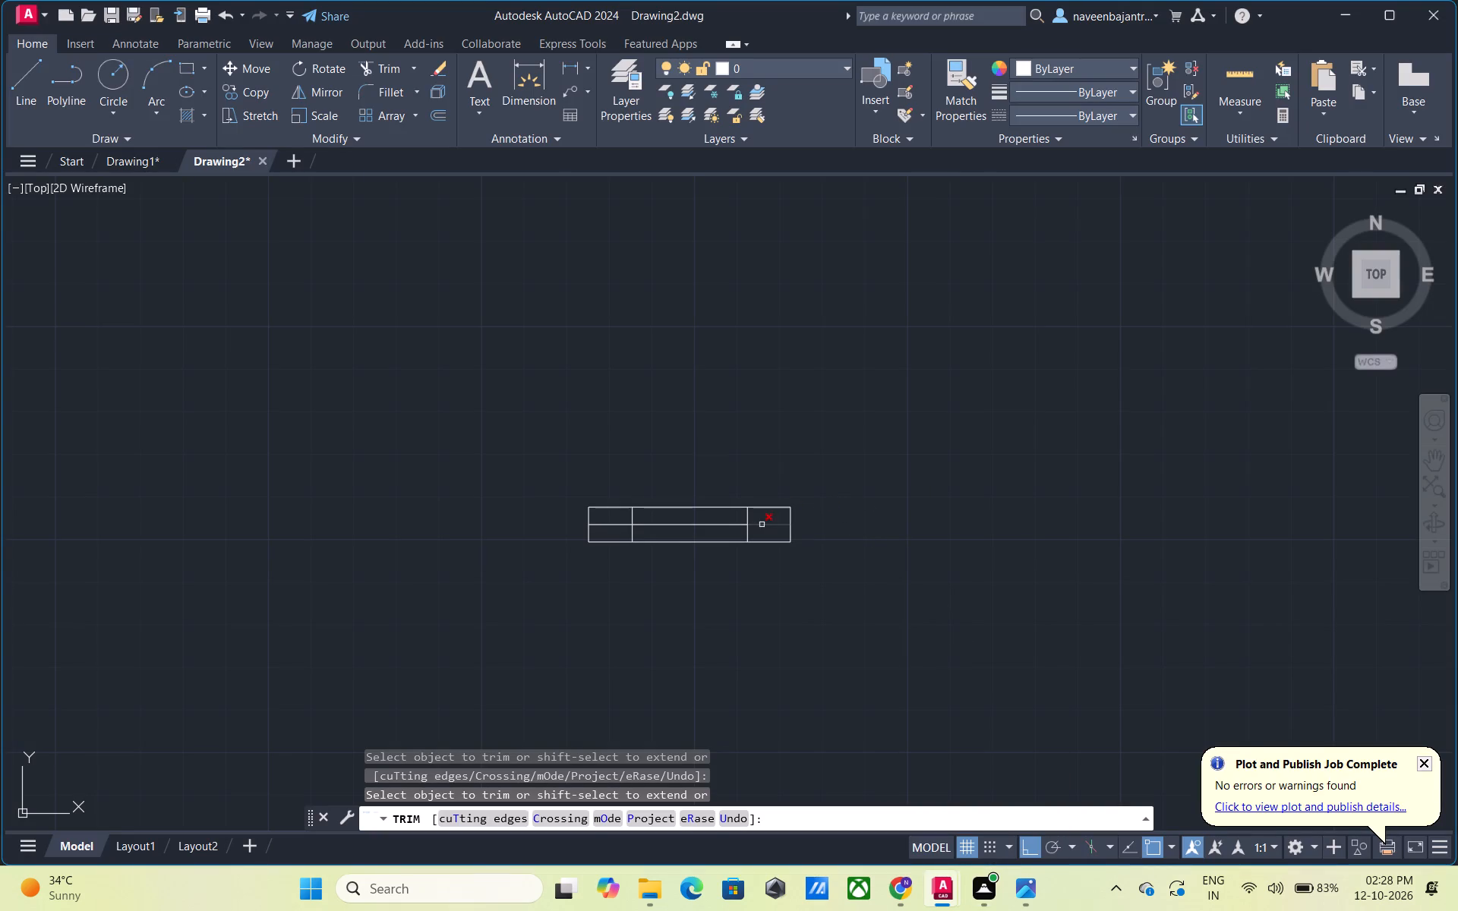
Trim away the south window's east end section: both side lines, the end cap and the centre line.
{"action": "left_click", "coordinate": [758, 543]}
{"action": "left_click", "coordinate": [766, 509]}
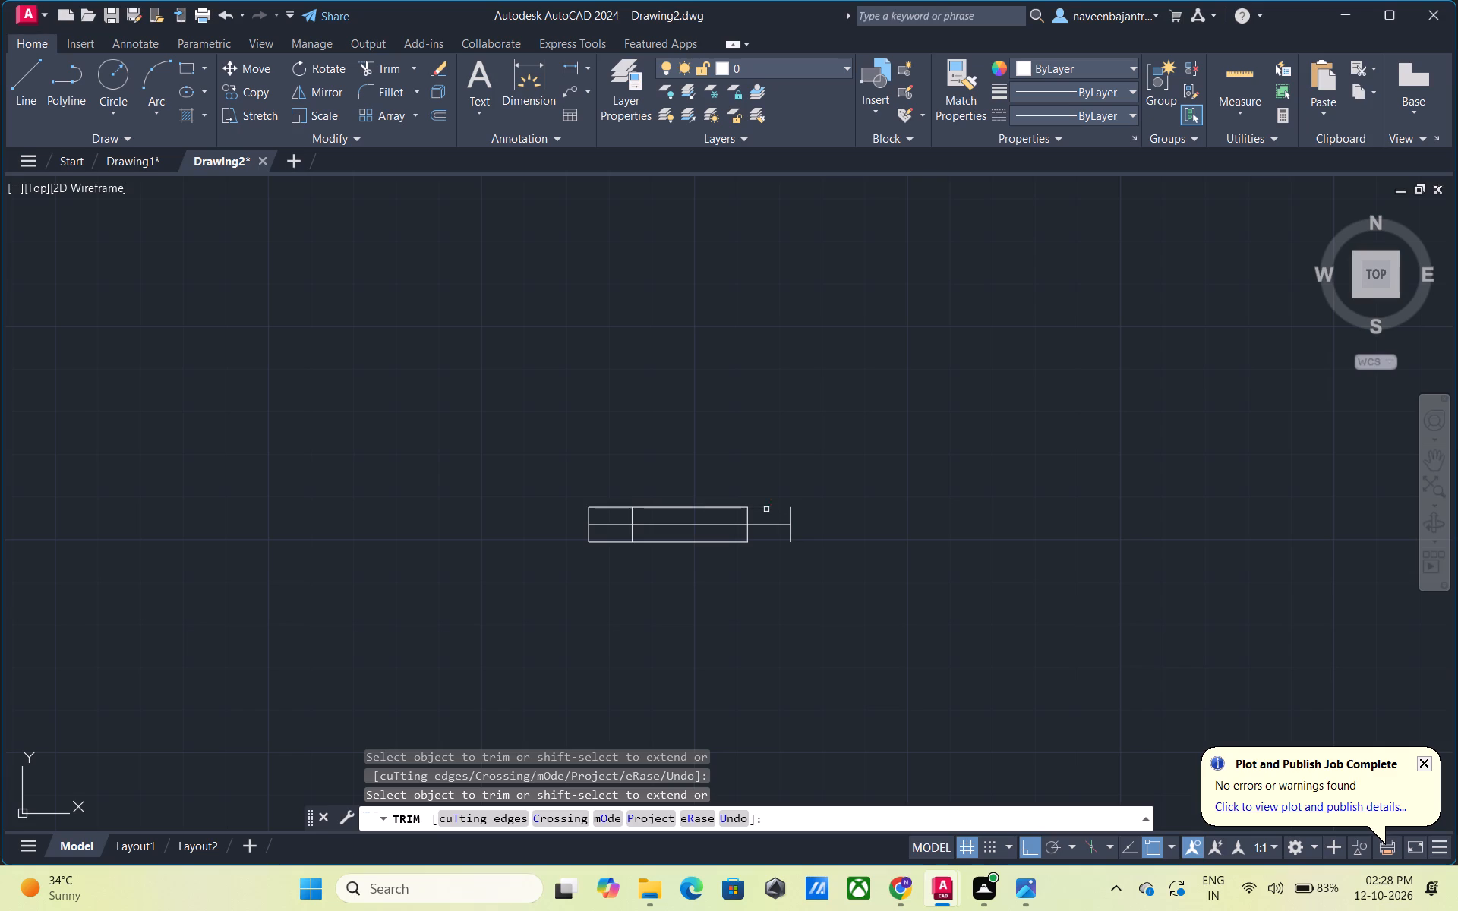
{"action": "left_click", "coordinate": [791, 516]}
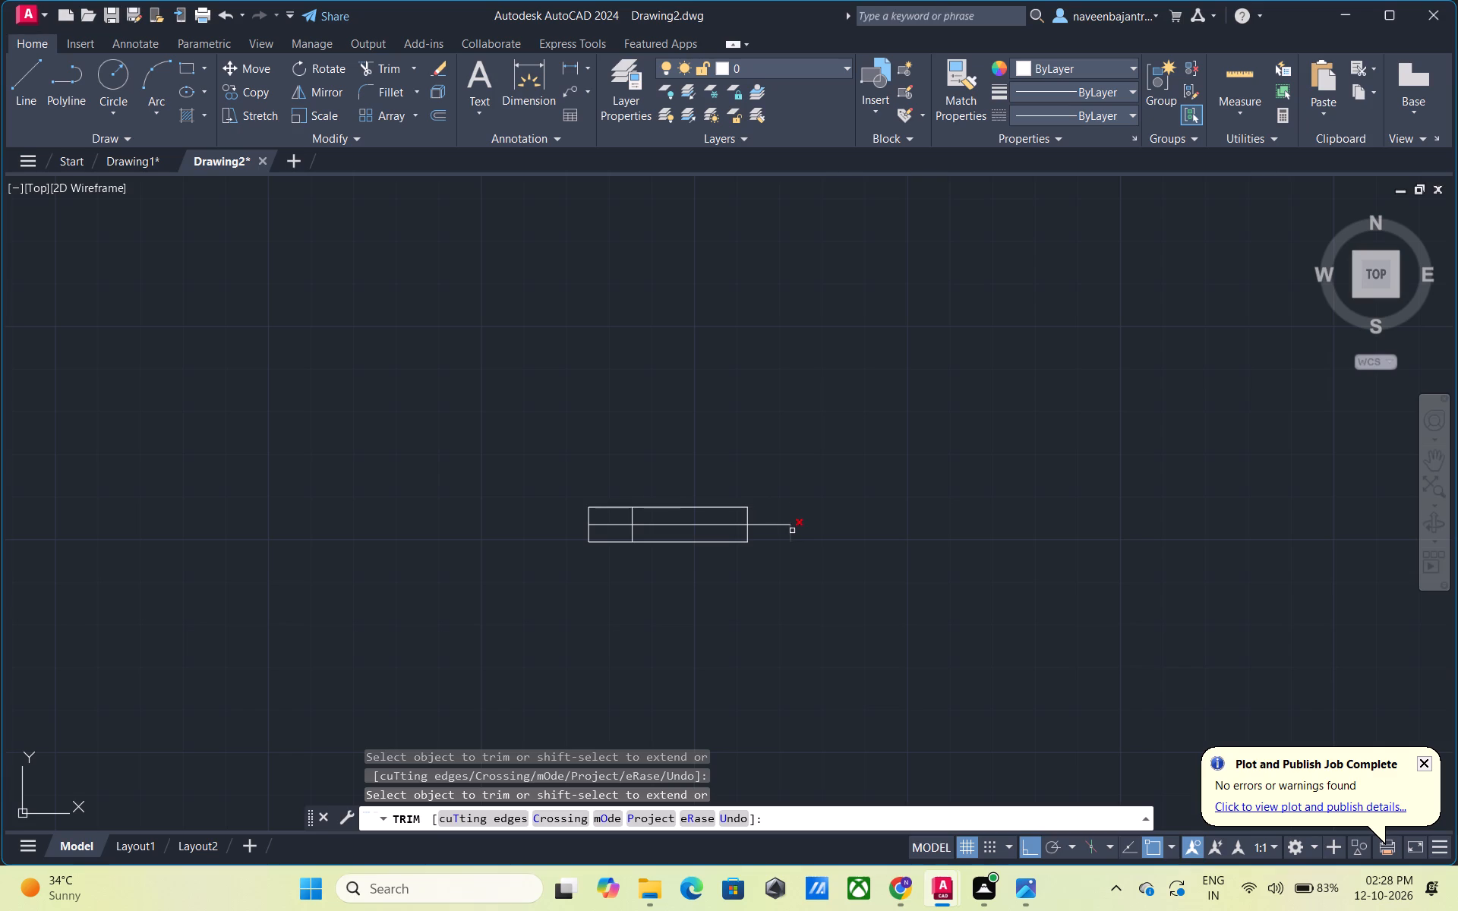
{"action": "left_click", "coordinate": [792, 531]}
{"action": "left_click", "coordinate": [769, 525]}
Trim away the rest of the south window: its remaining side lines, dividing lines, west end cap and centre line.
{"action": "left_click", "coordinate": [705, 506]}
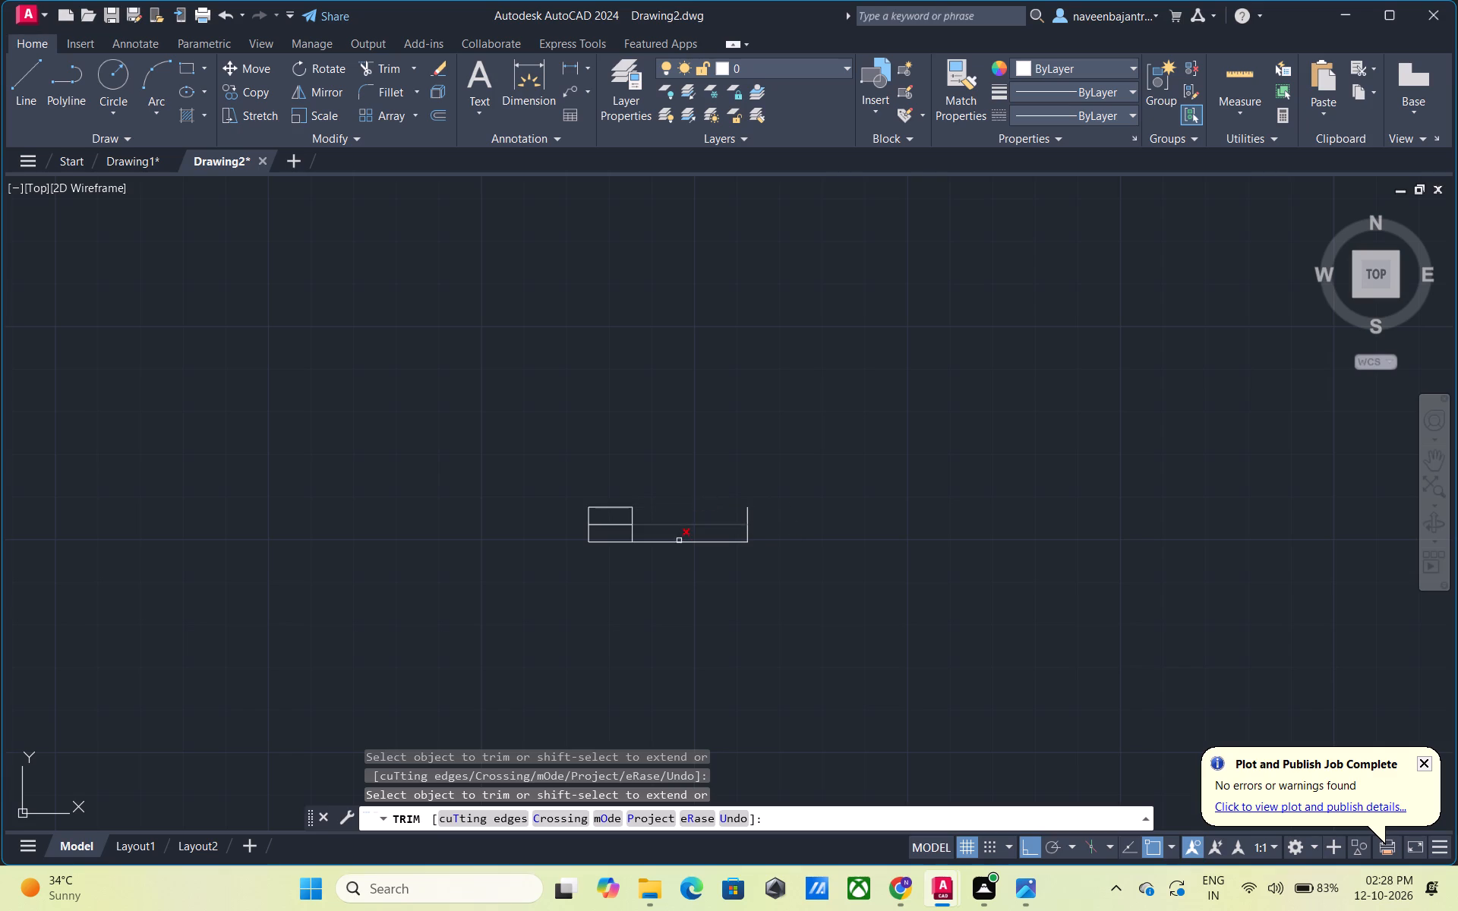
{"action": "left_click", "coordinate": [674, 542]}
{"action": "left_click", "coordinate": [614, 544]}
{"action": "left_click", "coordinate": [618, 509]}
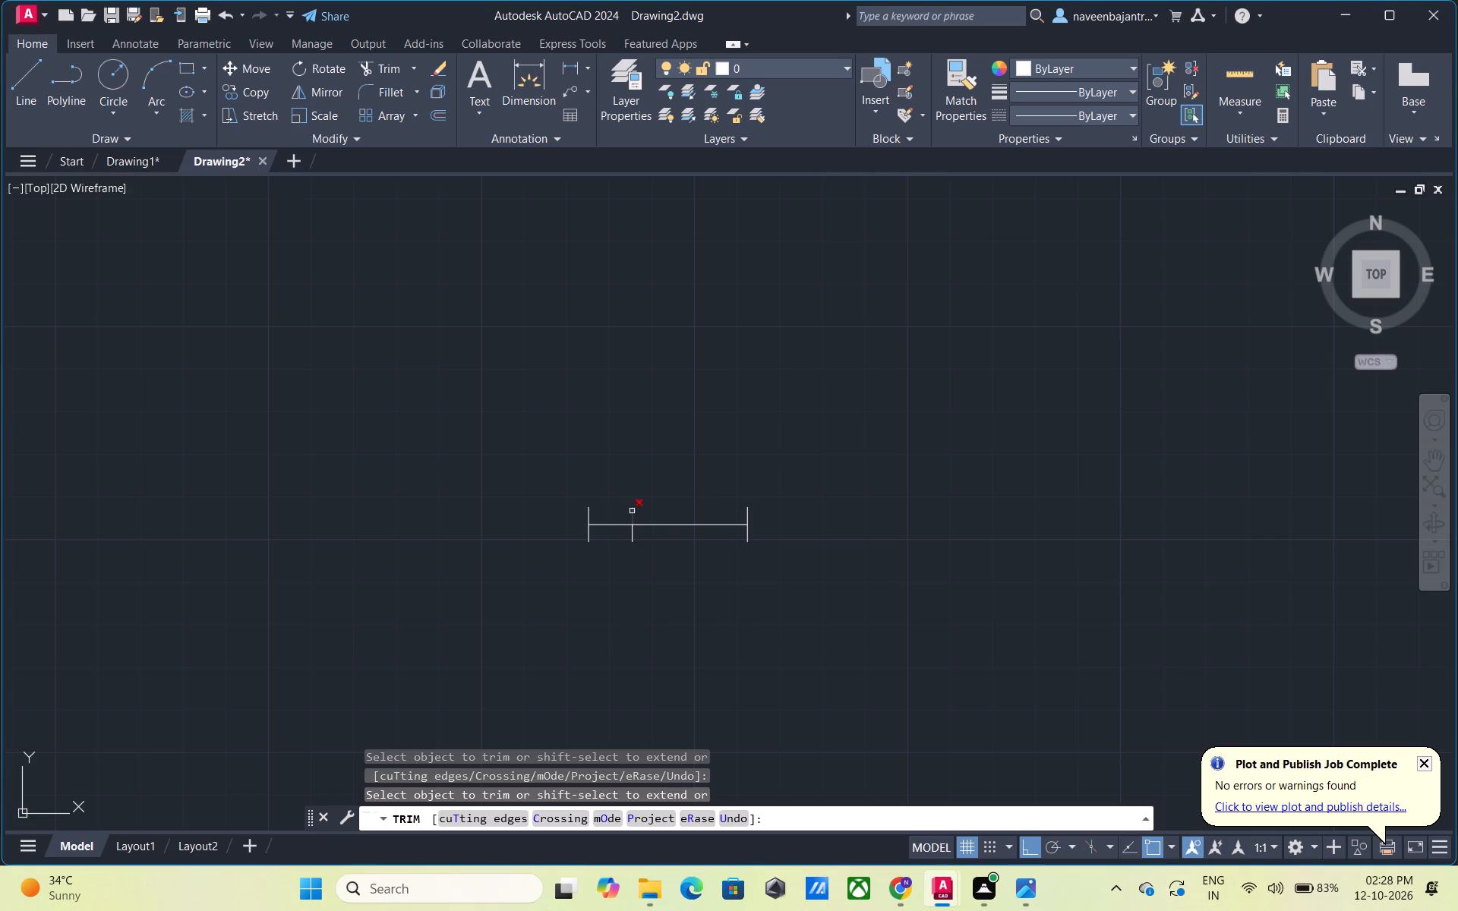
{"action": "left_click", "coordinate": [632, 511]}
{"action": "left_click", "coordinate": [633, 534]}
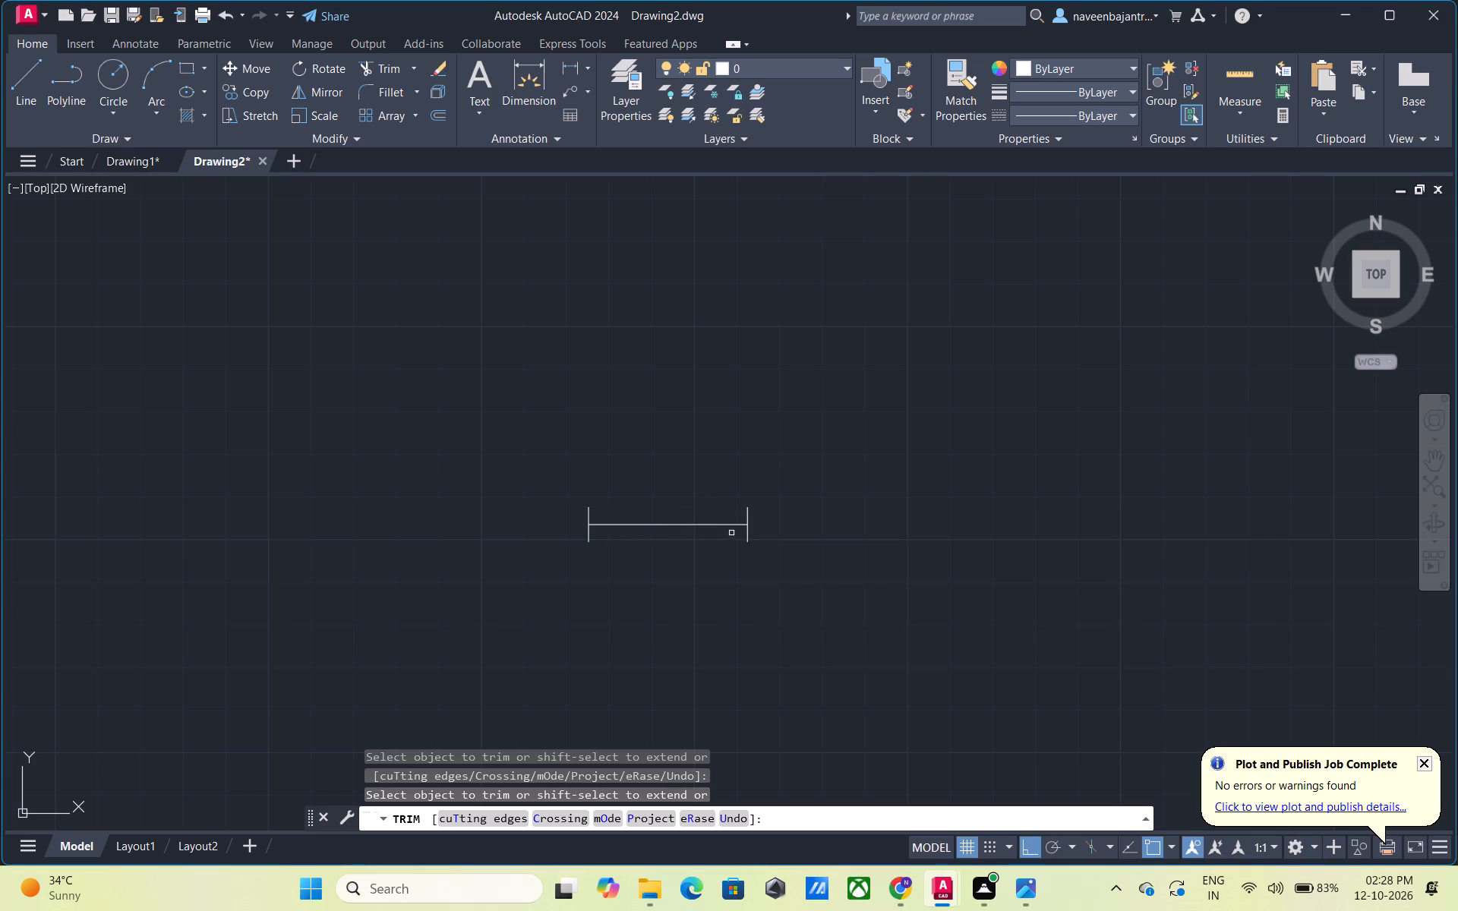
{"action": "left_click", "coordinate": [748, 534]}
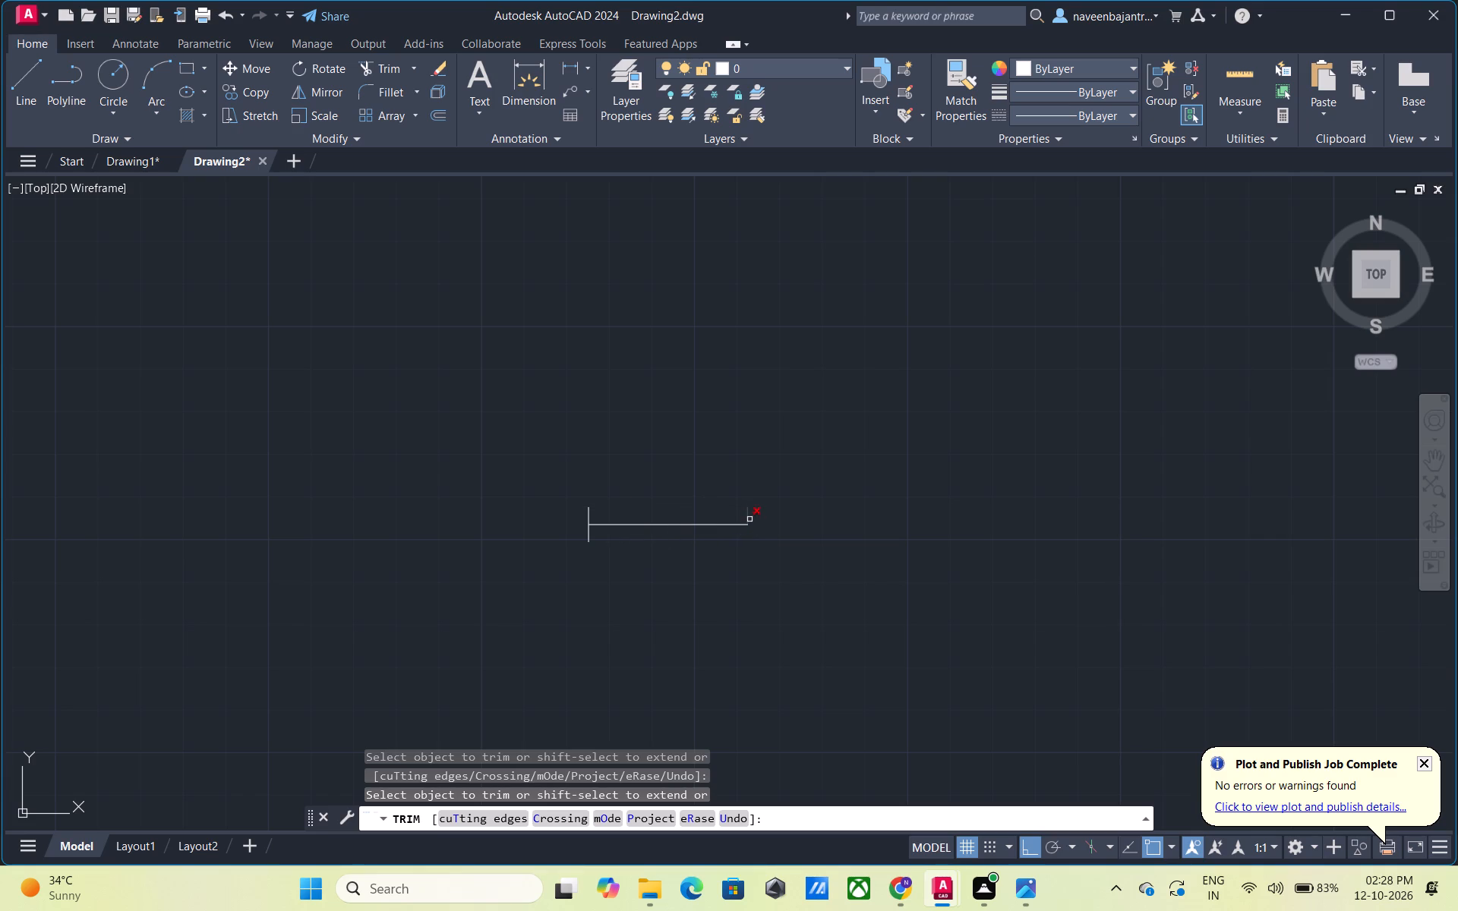
{"action": "left_click", "coordinate": [750, 514]}
{"action": "left_click", "coordinate": [589, 516]}
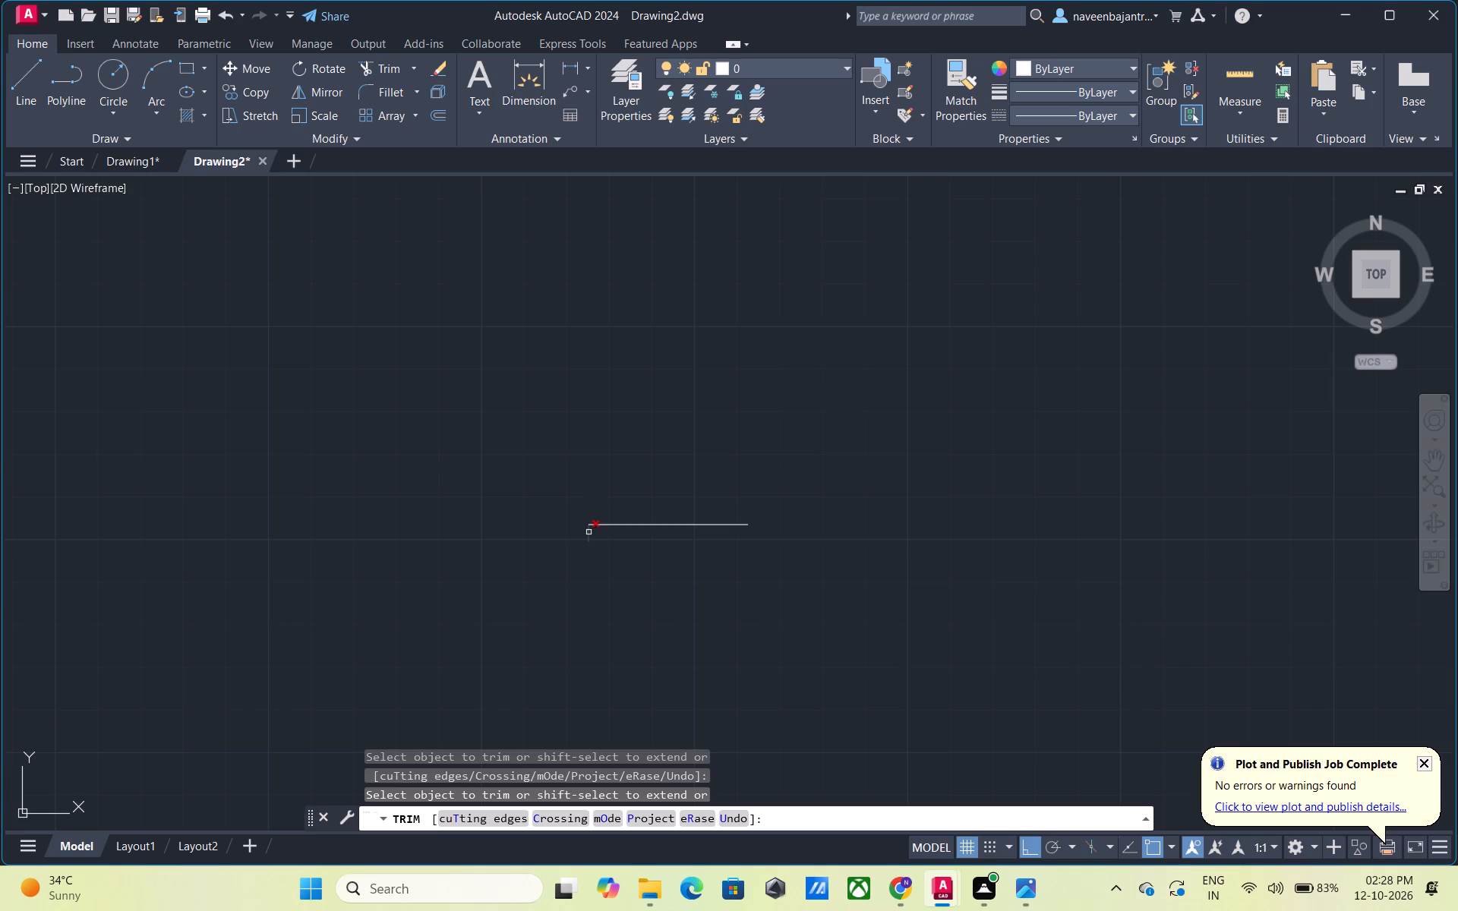
{"action": "left_click", "coordinate": [589, 532]}
{"action": "left_click", "coordinate": [613, 524]}
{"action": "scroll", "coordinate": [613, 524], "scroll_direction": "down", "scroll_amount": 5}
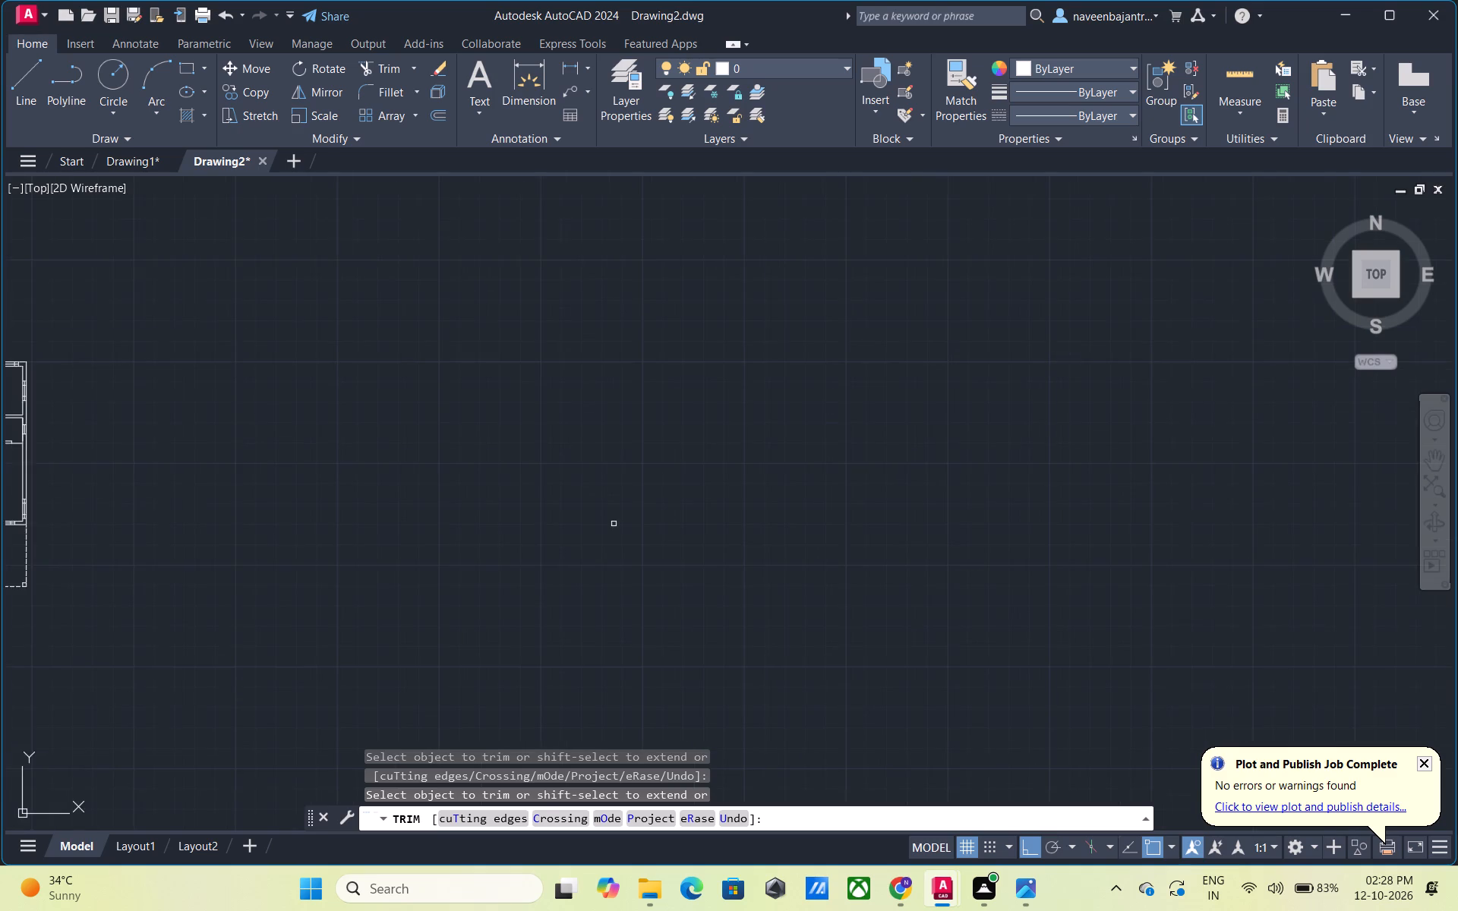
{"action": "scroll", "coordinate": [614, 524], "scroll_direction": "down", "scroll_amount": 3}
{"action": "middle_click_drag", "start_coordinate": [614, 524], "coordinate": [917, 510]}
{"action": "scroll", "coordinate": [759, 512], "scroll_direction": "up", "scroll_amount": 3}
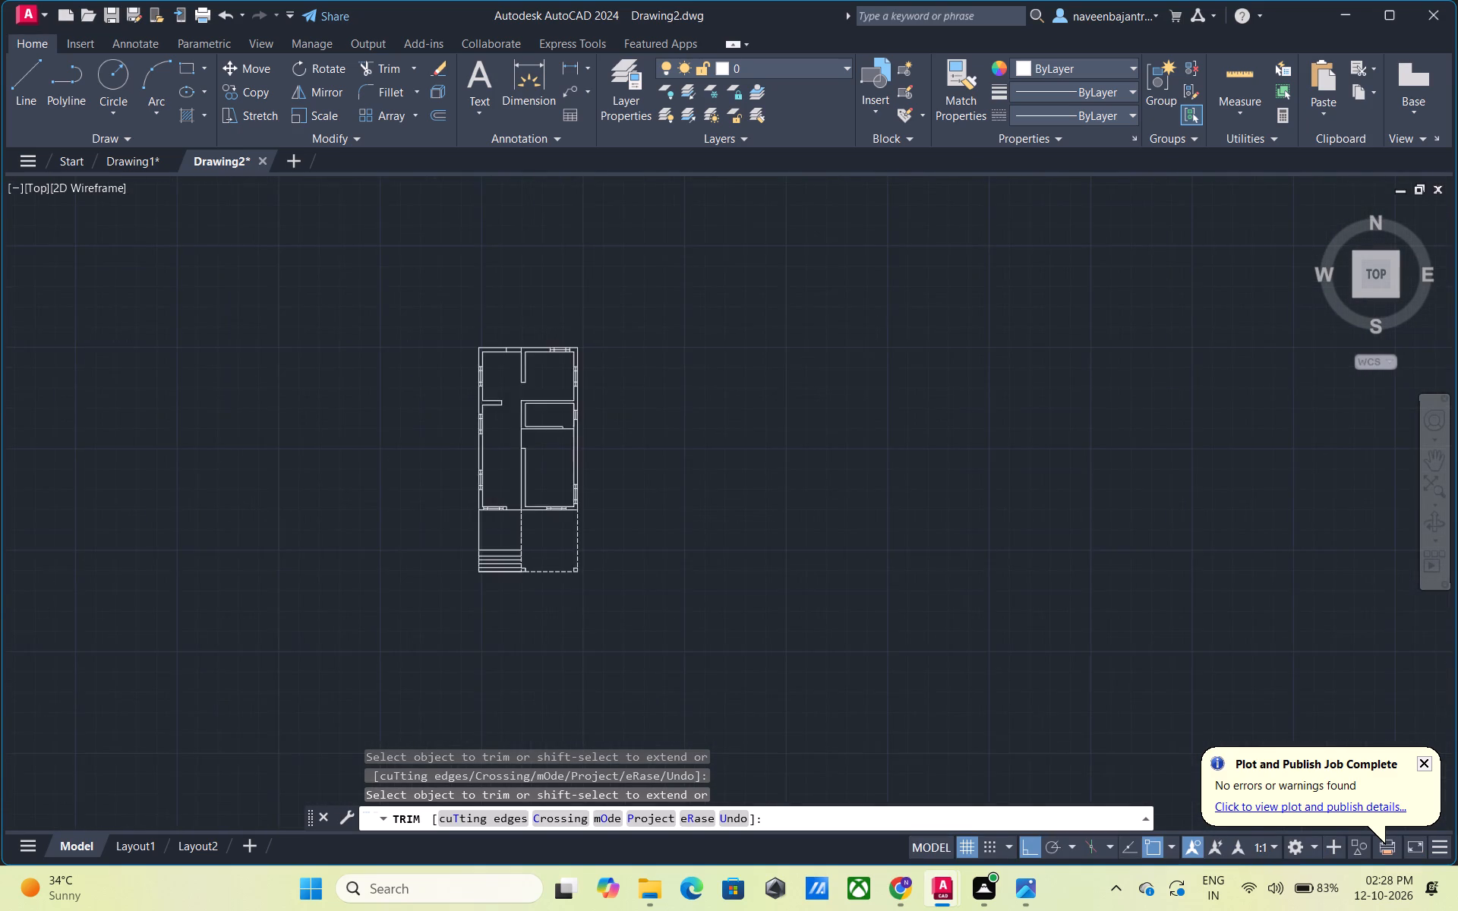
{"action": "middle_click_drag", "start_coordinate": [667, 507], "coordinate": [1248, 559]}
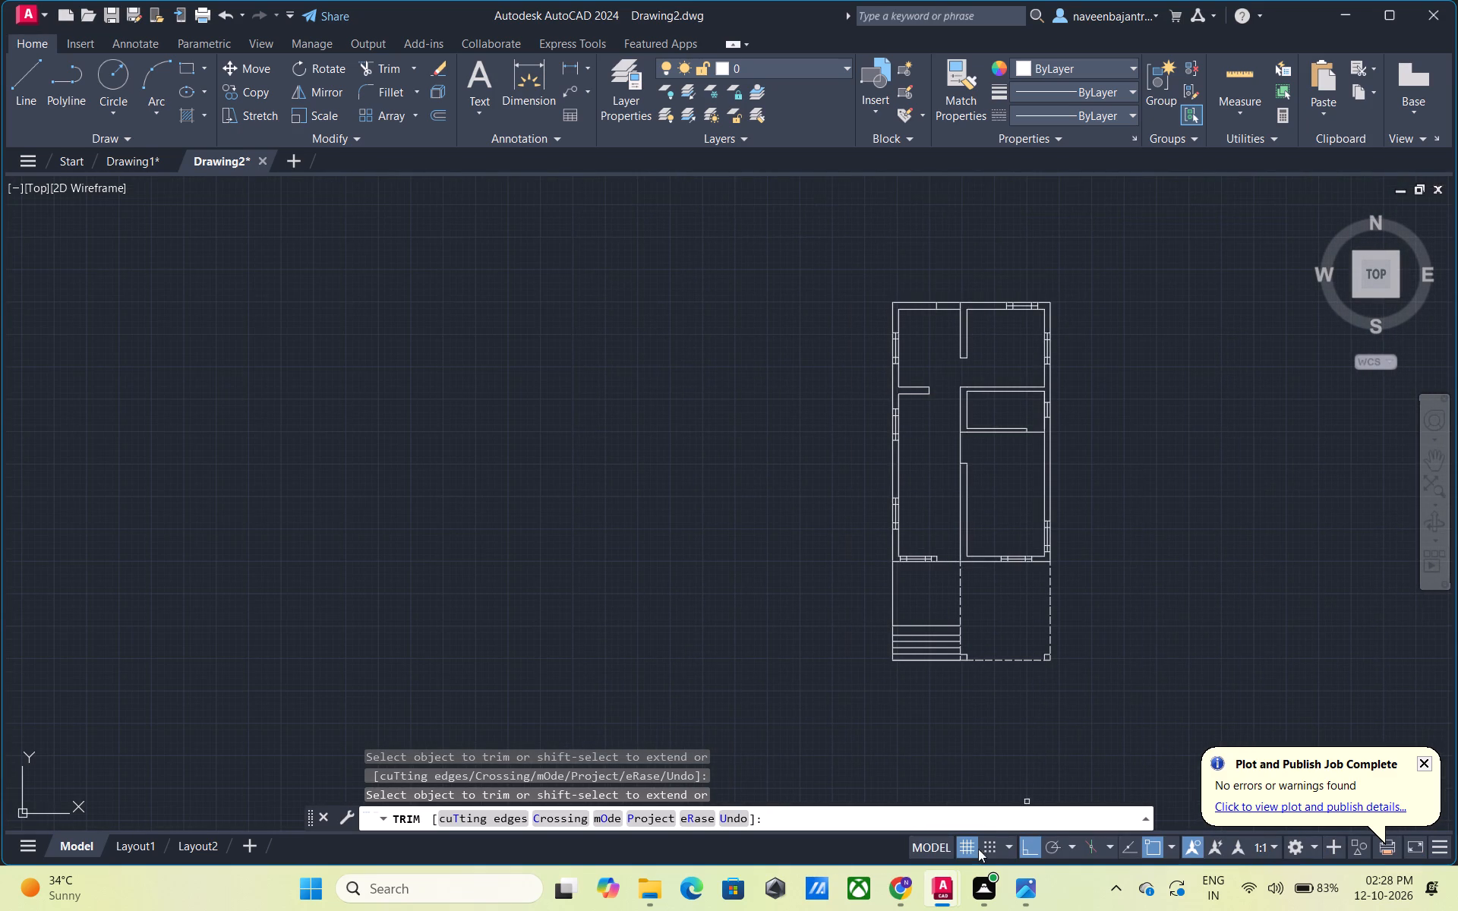
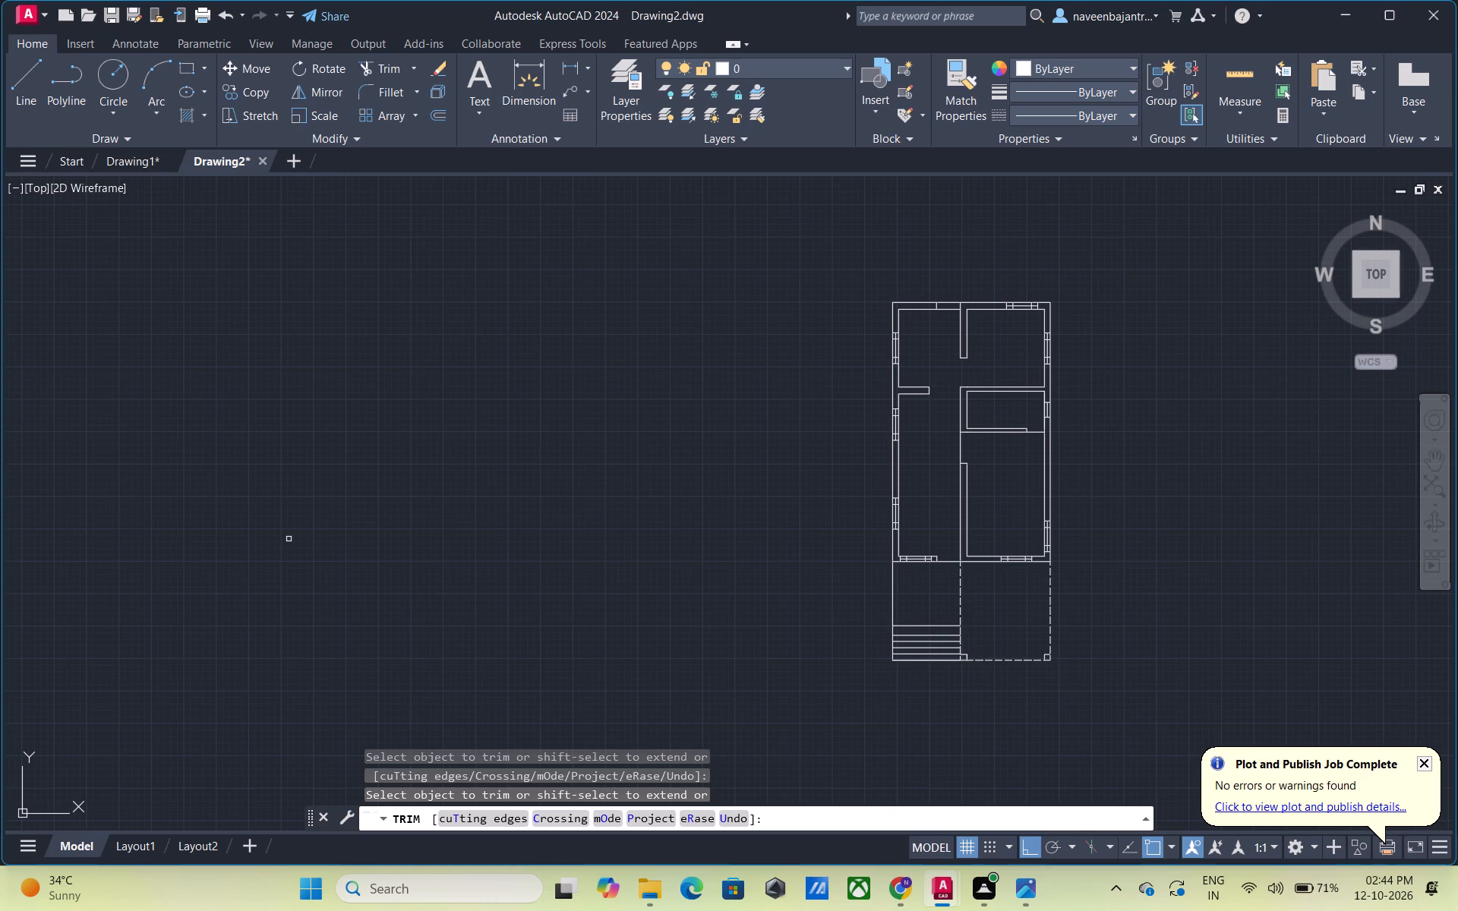
Draw a vertical line about 12'-8" long from the upper corner of the left wall stub's free end up past the top outer wall.
{"action": "middle_click_drag", "start_coordinate": [475, 528], "coordinate": [188, 581]}
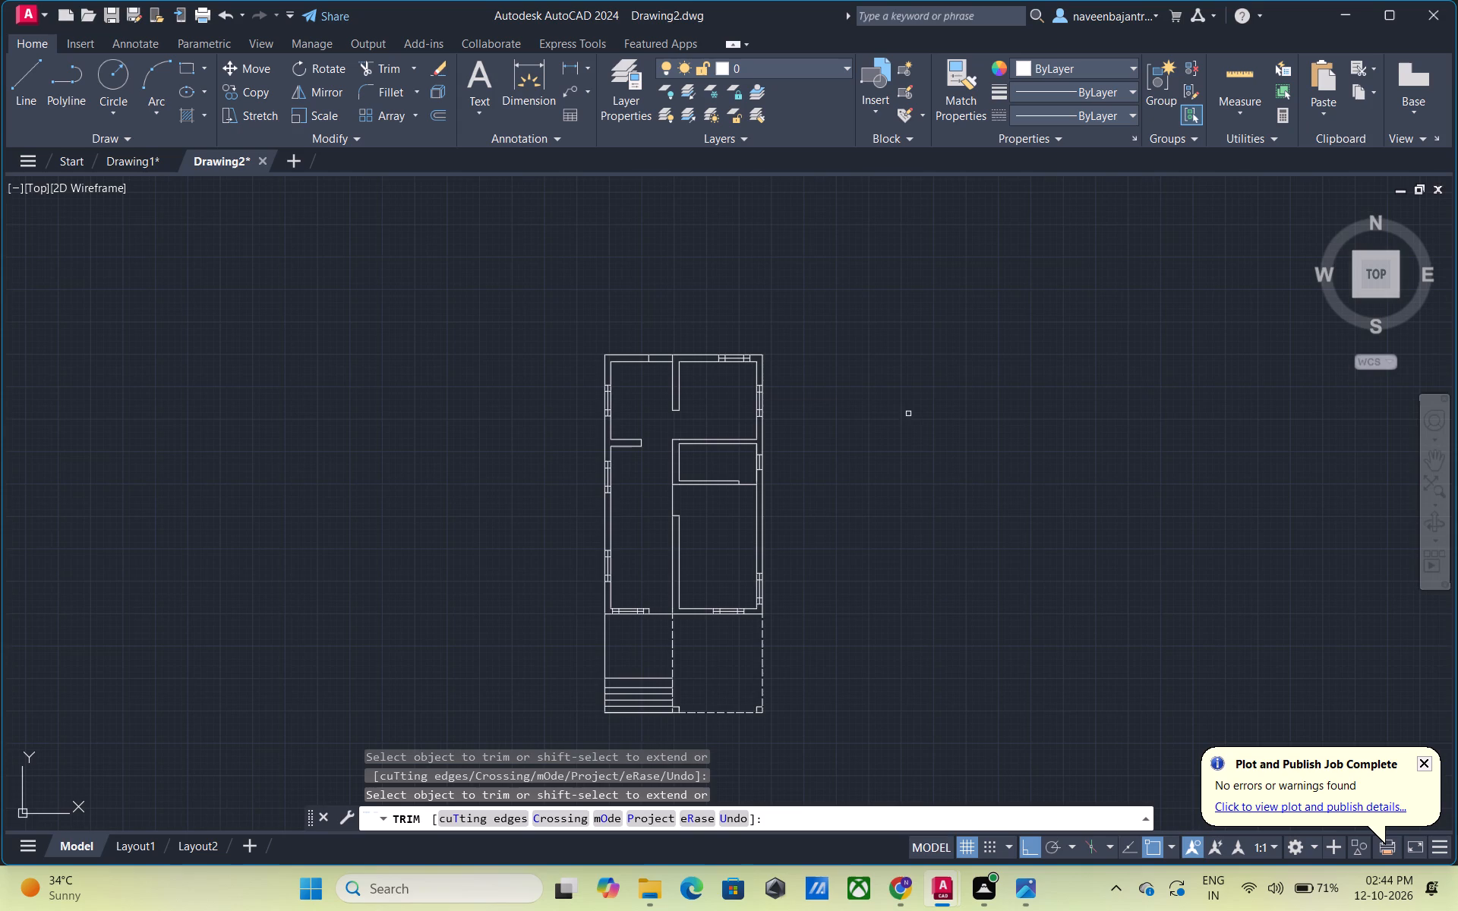
{"action": "middle_click_drag", "start_coordinate": [907, 414], "coordinate": [840, 468]}
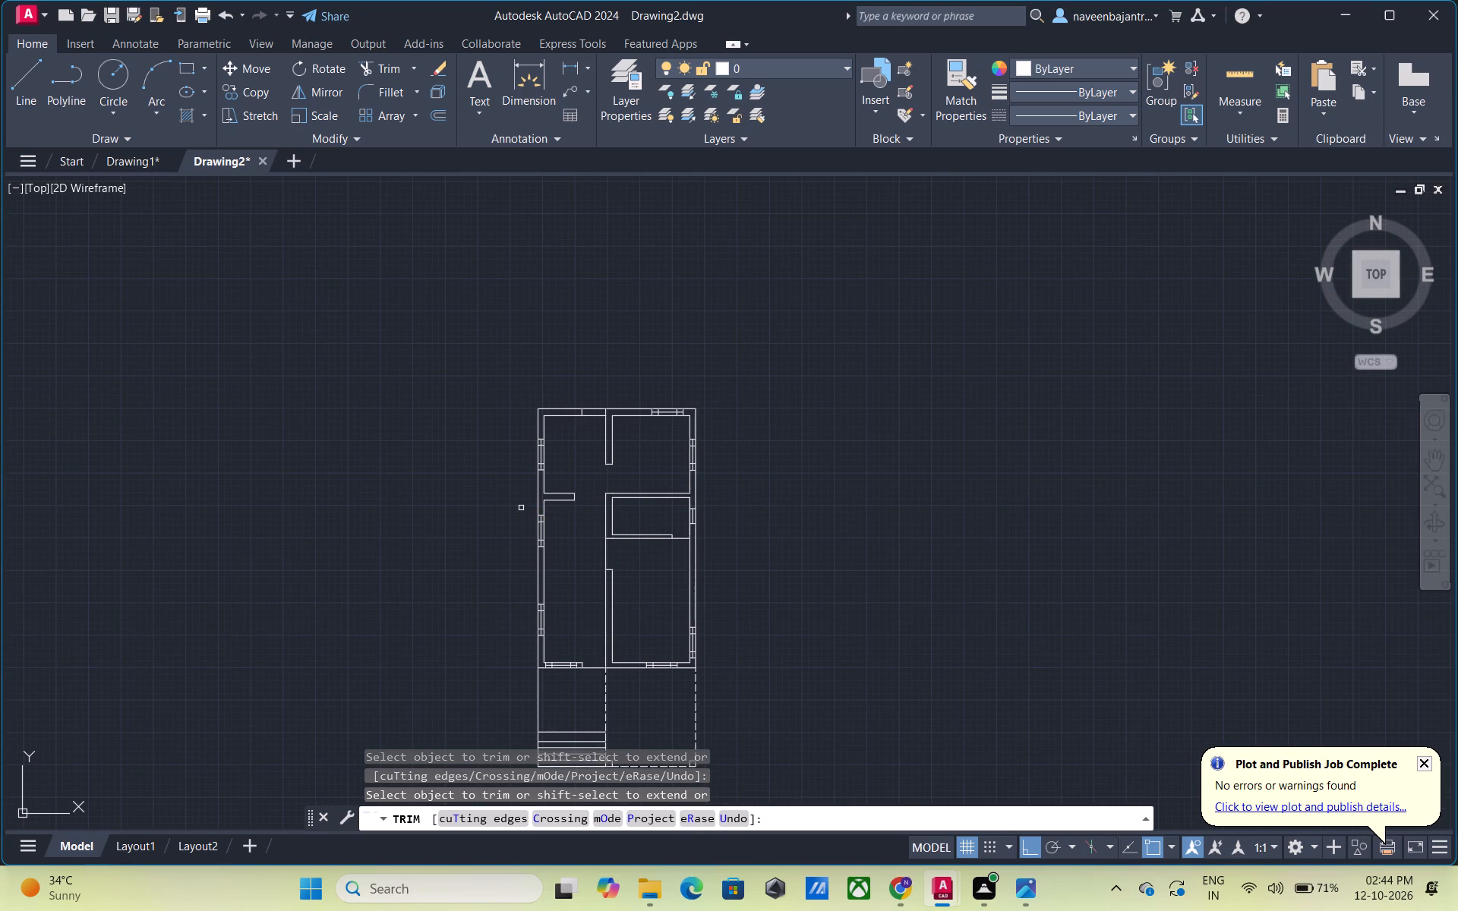
{"action": "scroll", "coordinate": [521, 508], "scroll_direction": "up", "scroll_amount": 2}
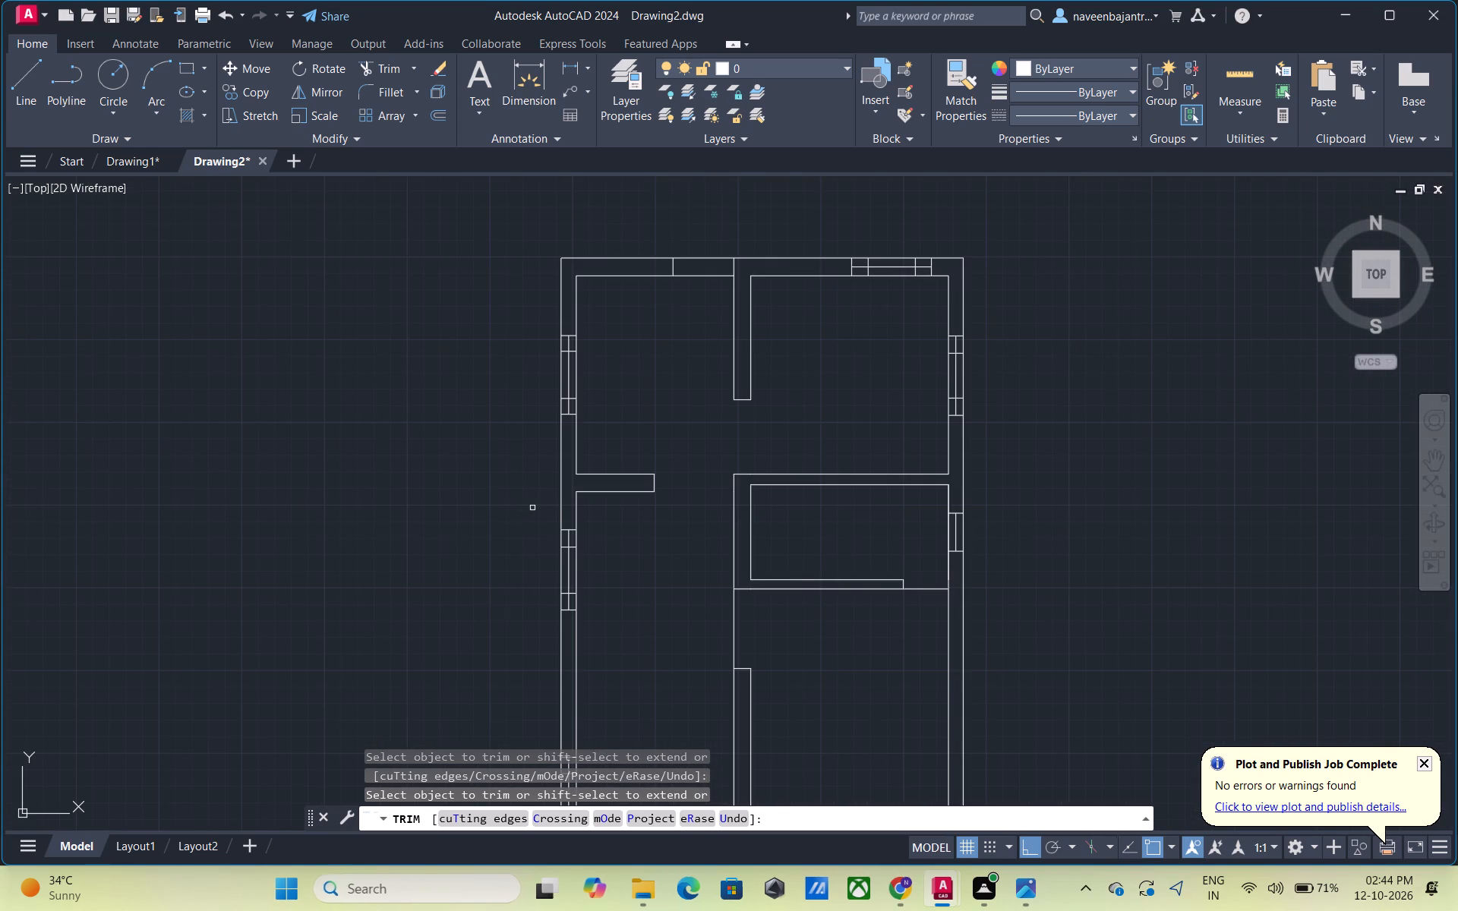
{"action": "key", "text": "Escape"}
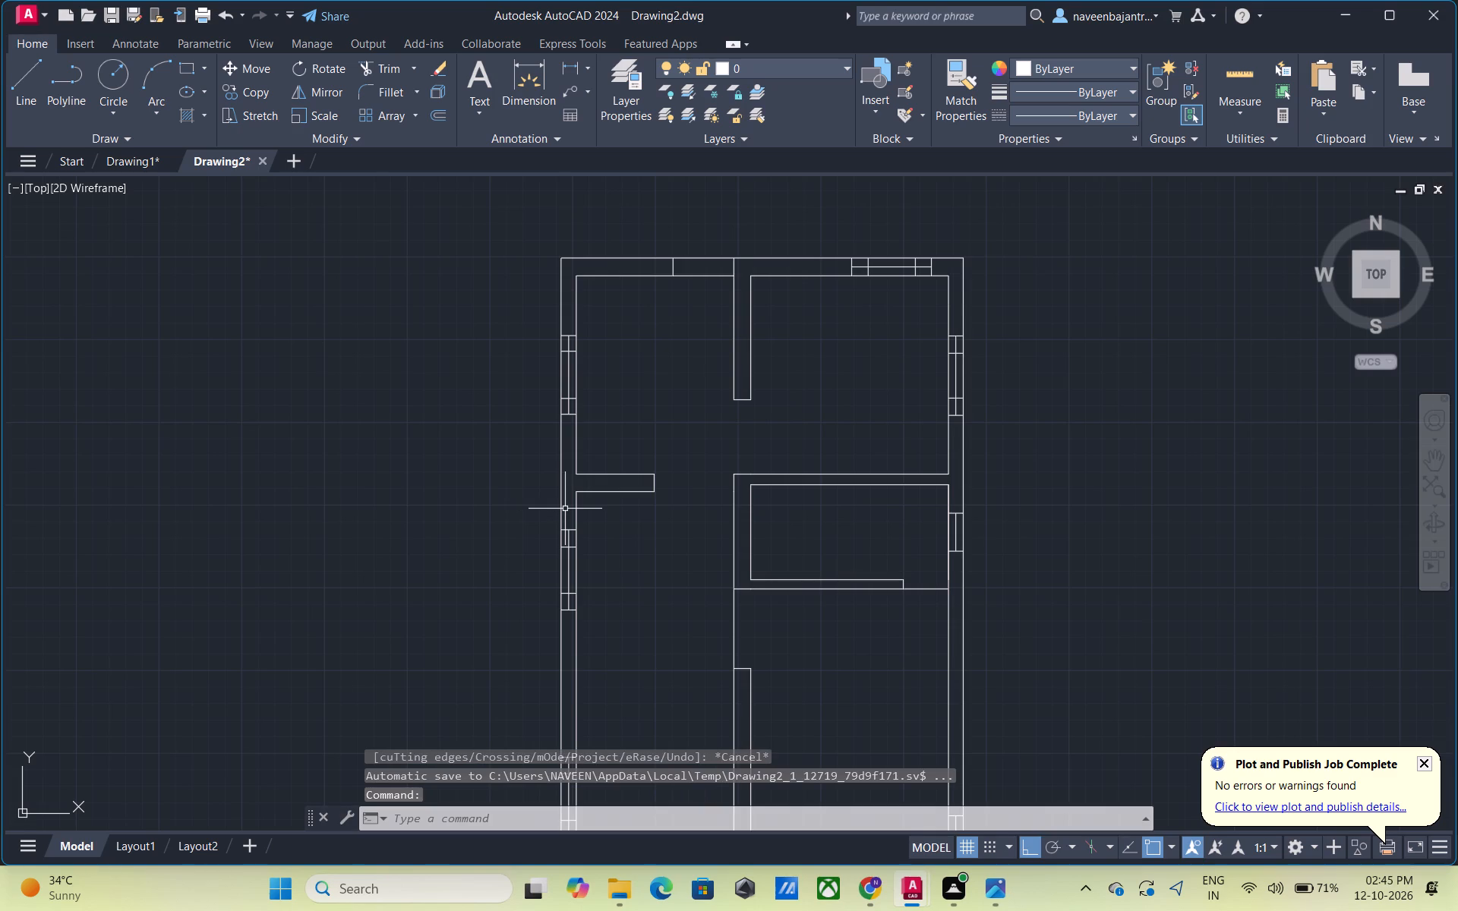
{"action": "type", "text": "L"}
{"action": "key", "text": "space"}
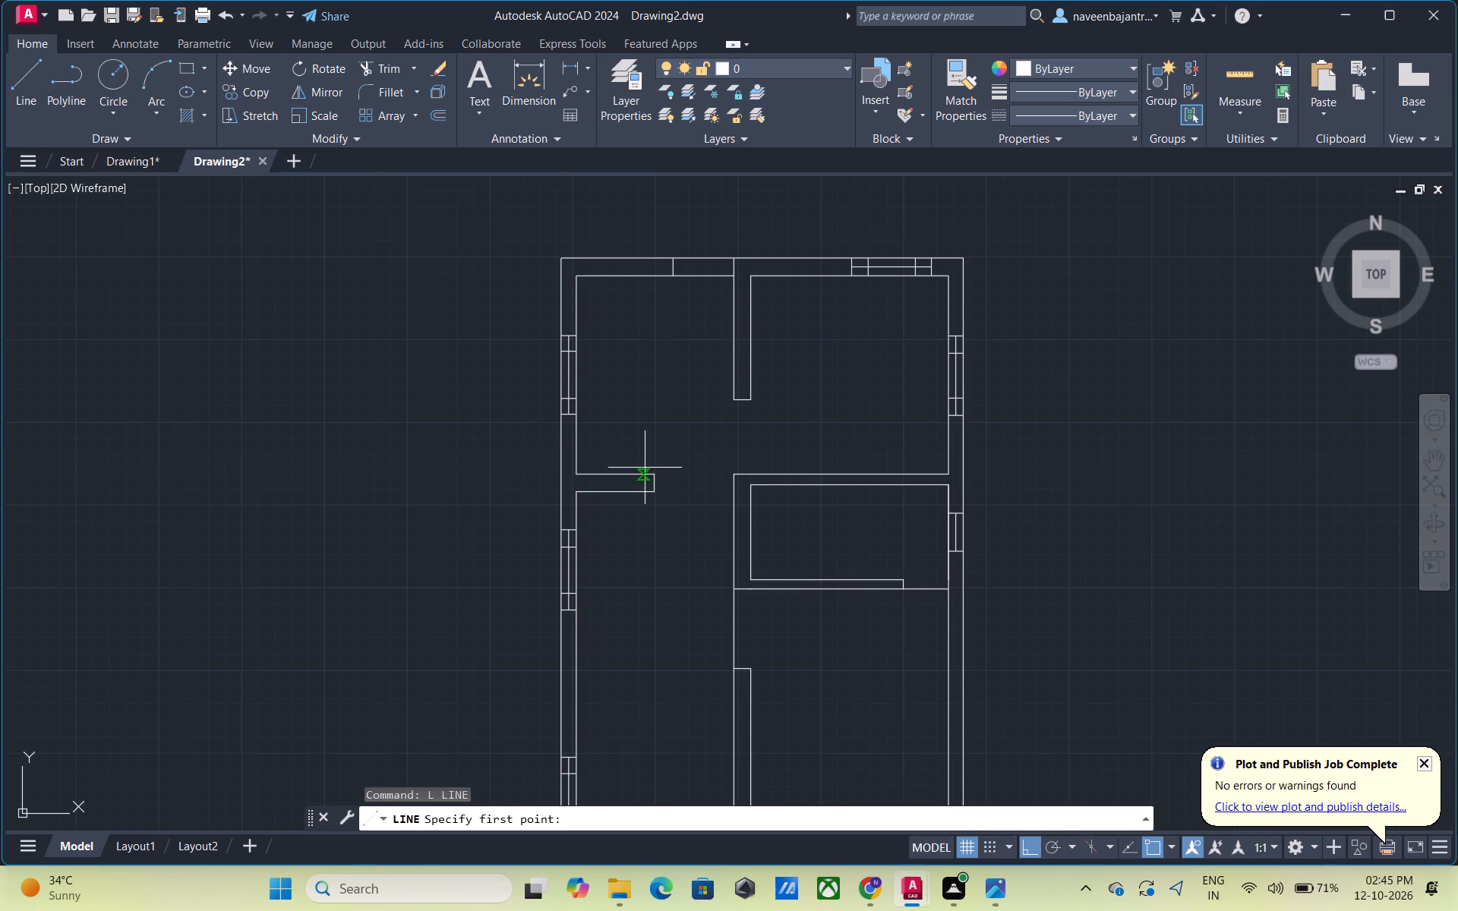
{"action": "left_click", "coordinate": [650, 471]}
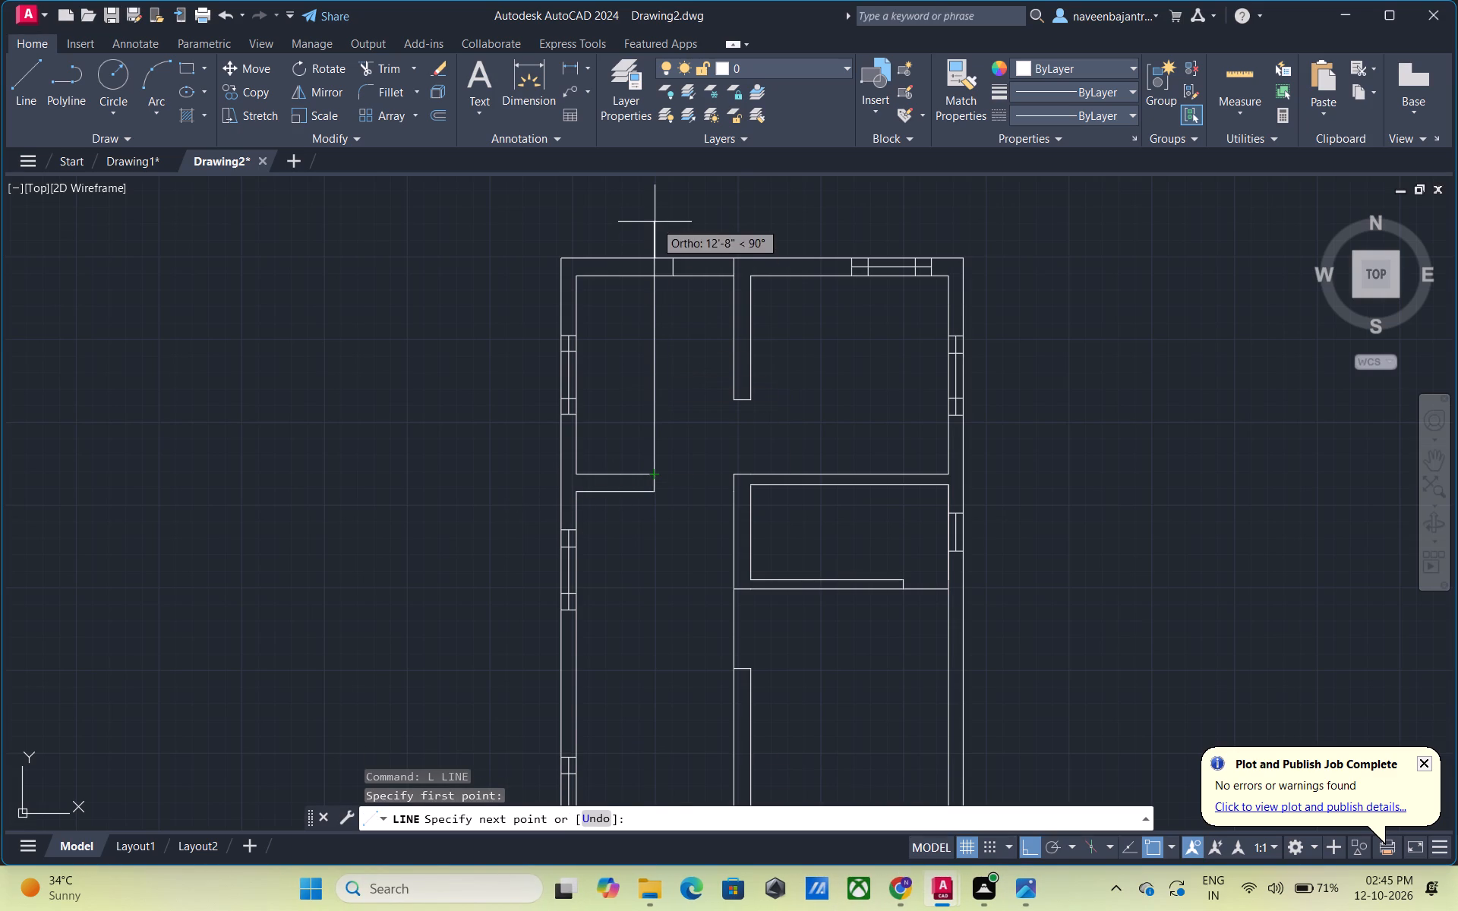
{"action": "left_click", "coordinate": [655, 222]}
{"action": "key", "text": "Escape"}
Trim the part of the new vertical line that extends beyond the top outer wall.
{"action": "type", "text": "T R"}
{"action": "key", "text": "Escape"}
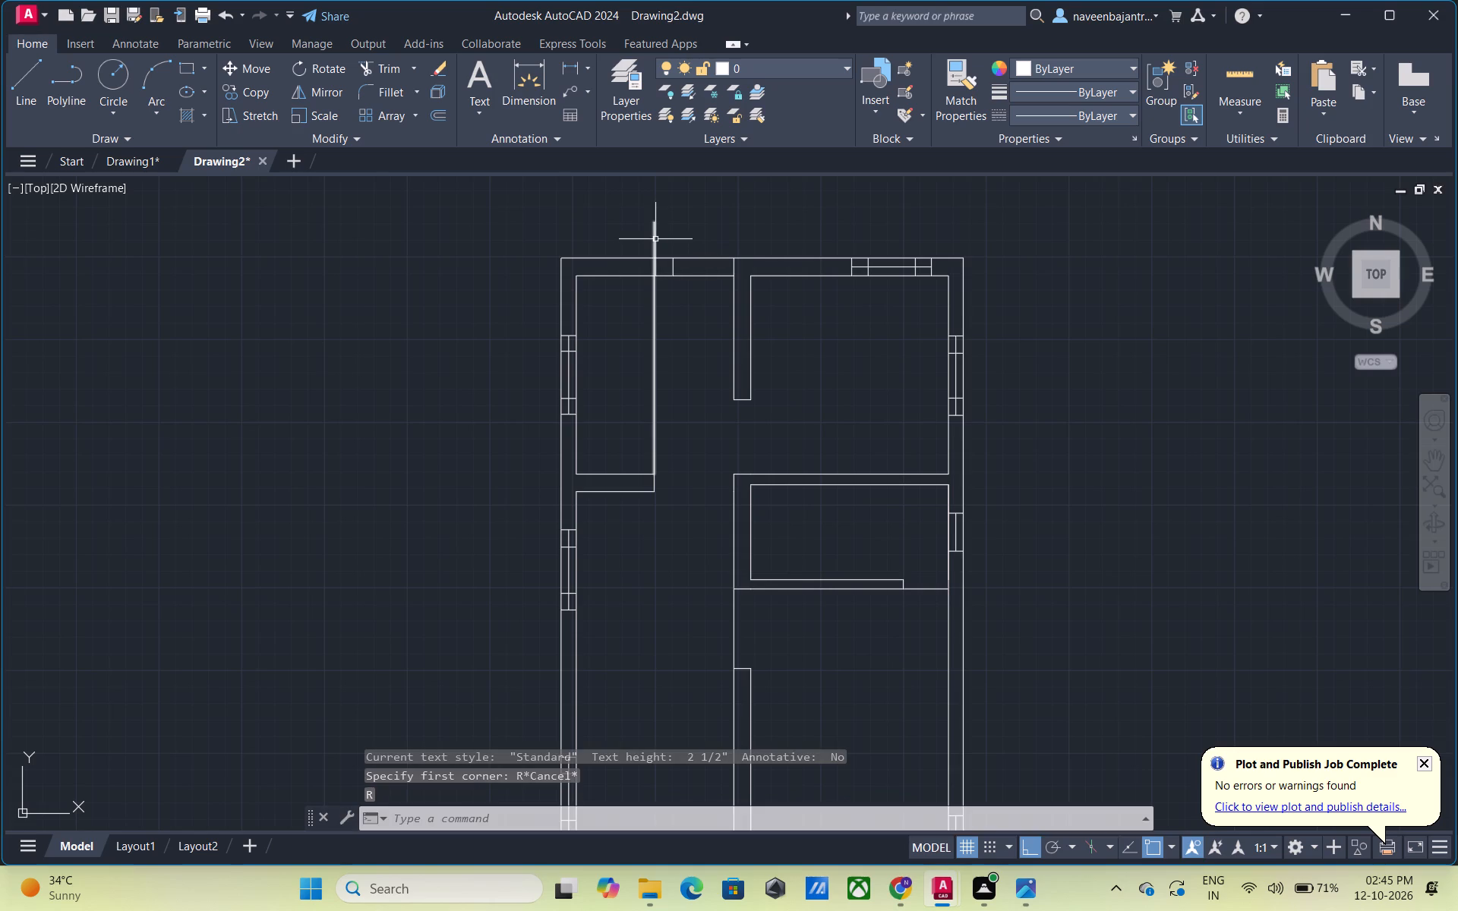
{"action": "type", "text": "TR"}
{"action": "key", "text": "space"}
{"action": "left_click", "coordinate": [654, 236]}
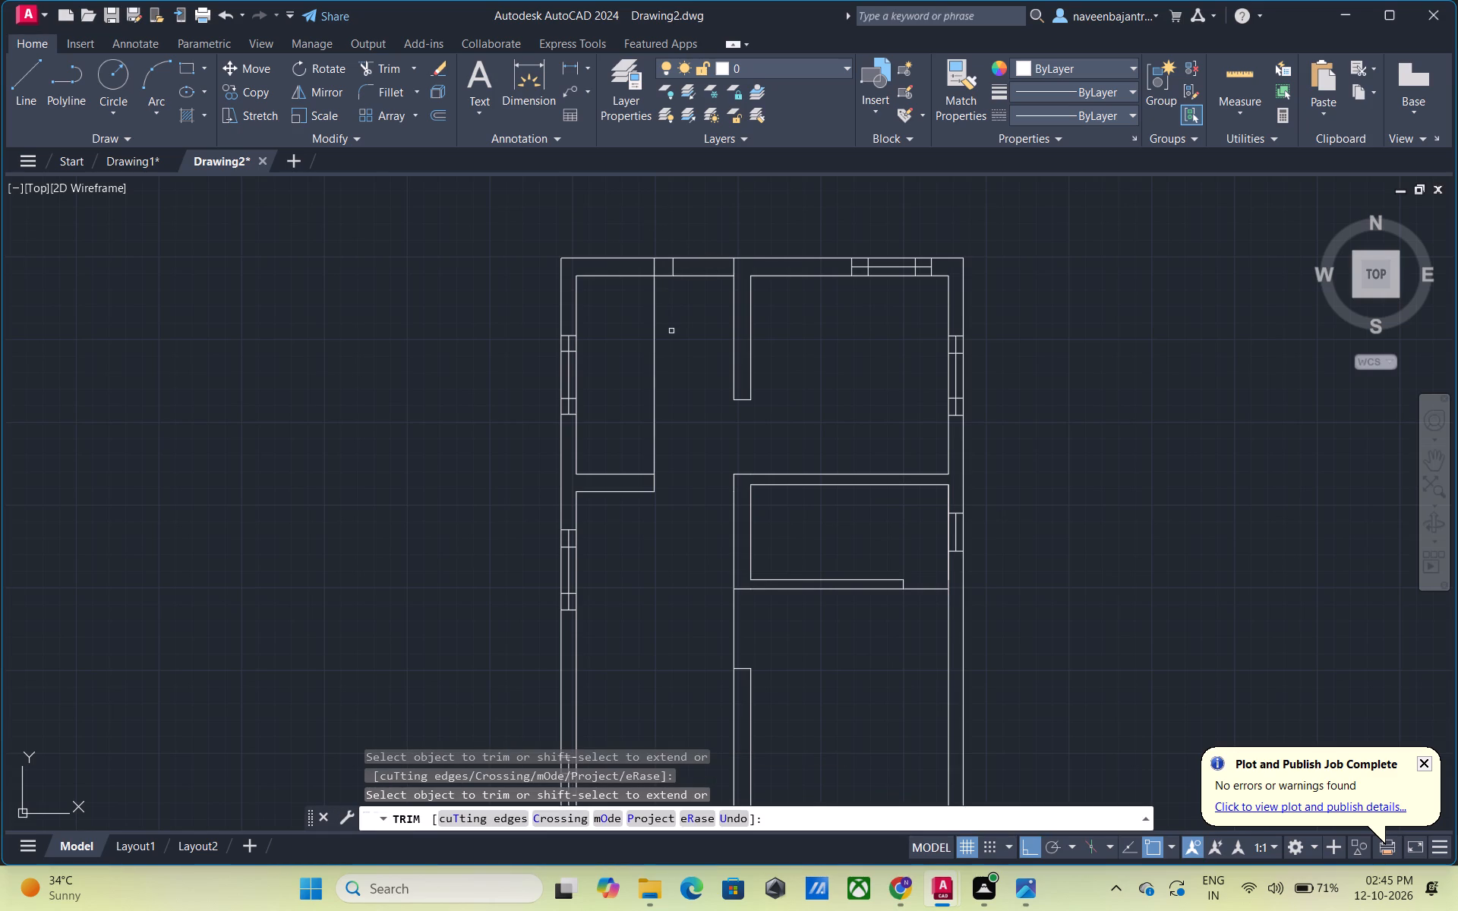
{"action": "key", "text": "Escape"}
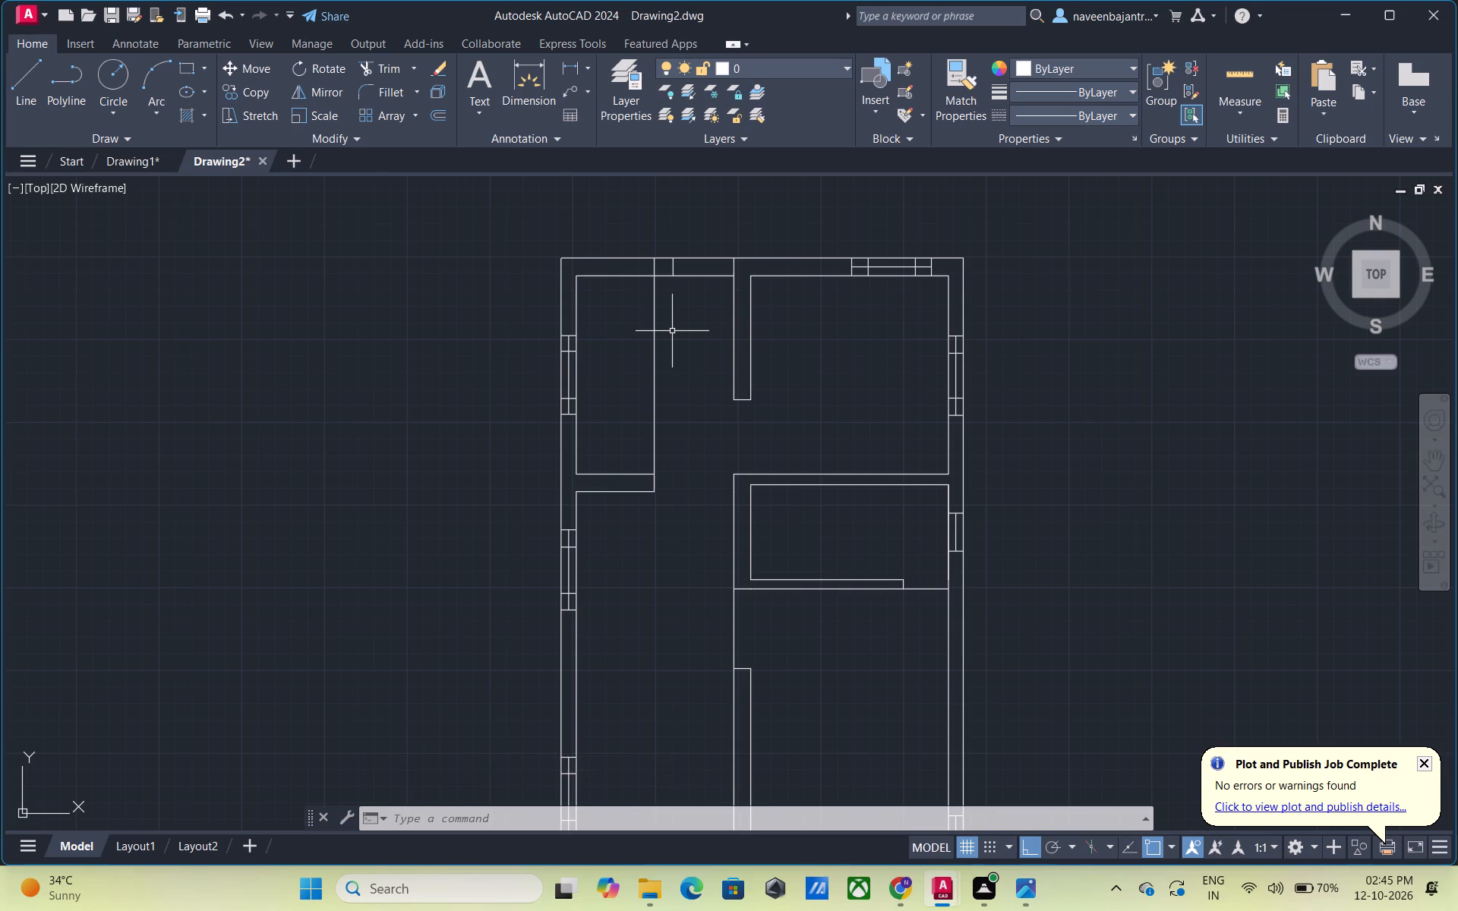
{"action": "key", "text": "Escape"}
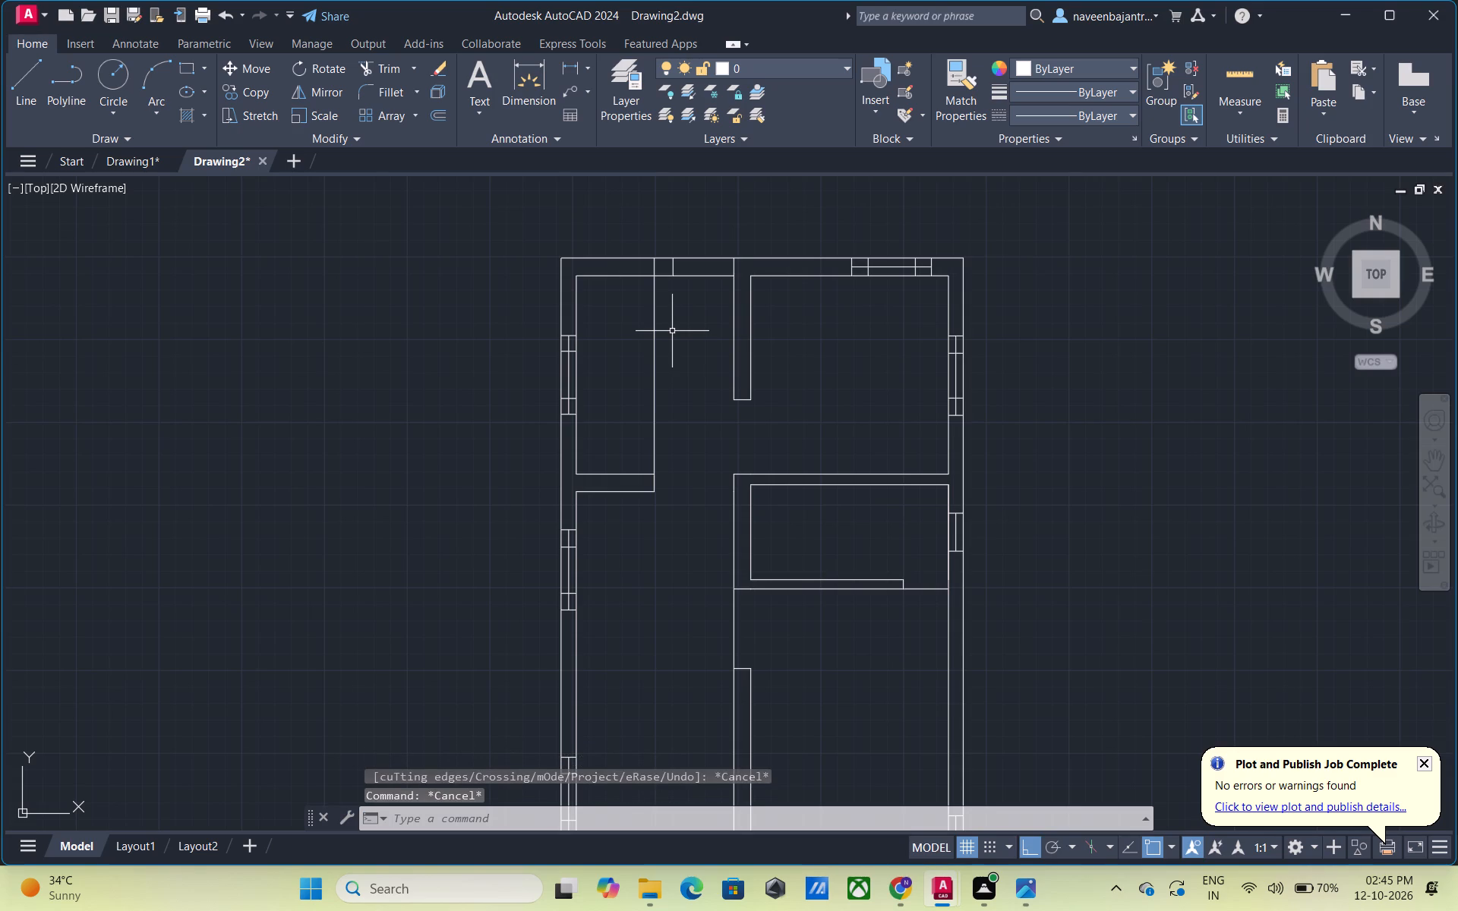
Offset the vertical line in the upper-left room by 10" to each side.
{"action": "type", "text": "O"}
{"action": "key", "text": "space"}
{"action": "key", "text": "space"}
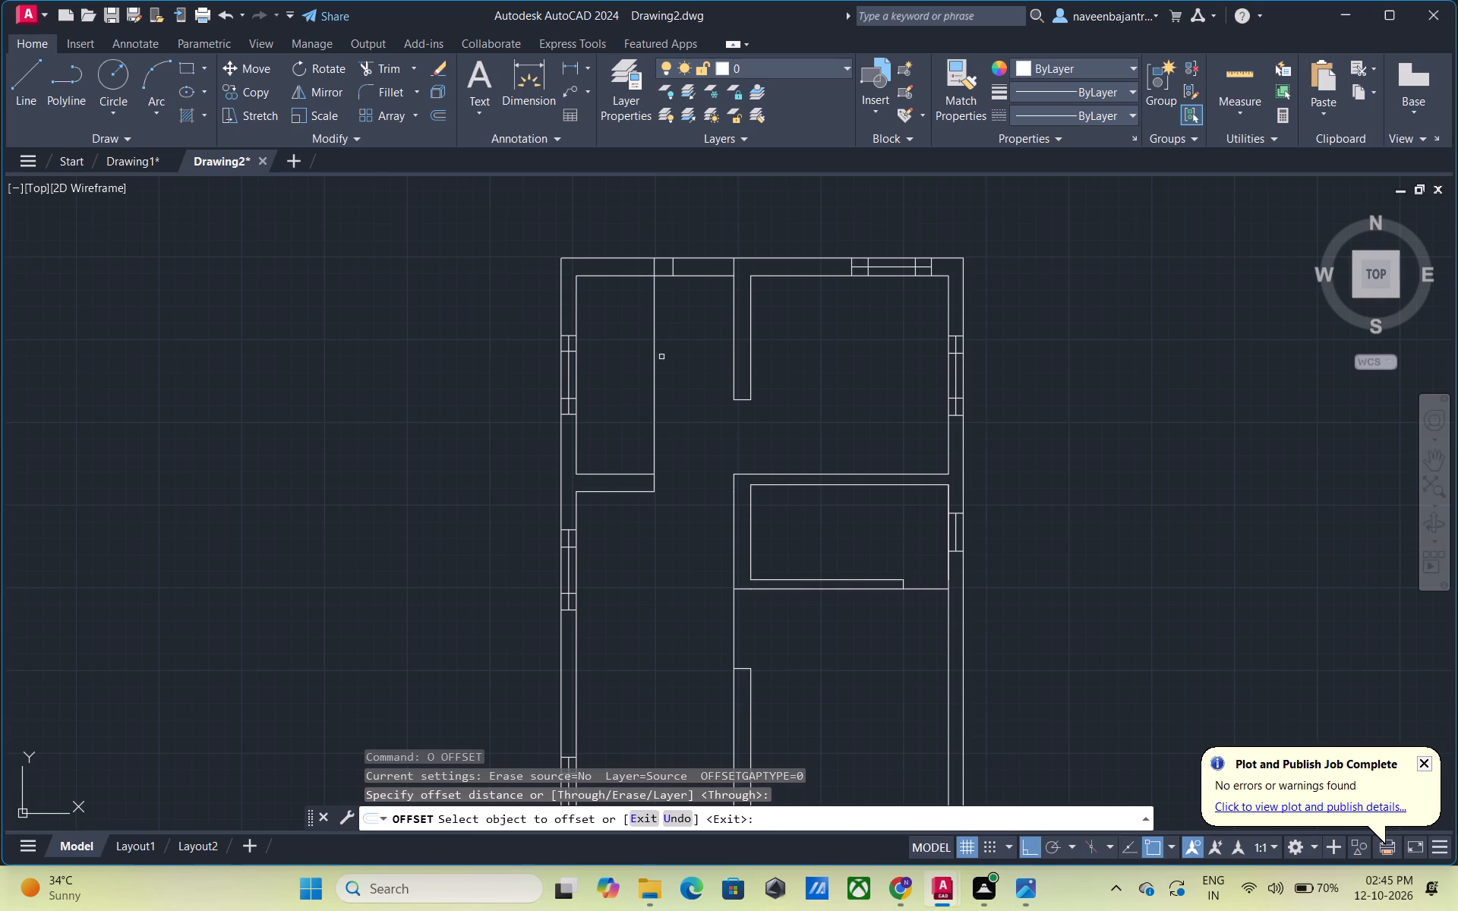
{"action": "left_click", "coordinate": [656, 418]}
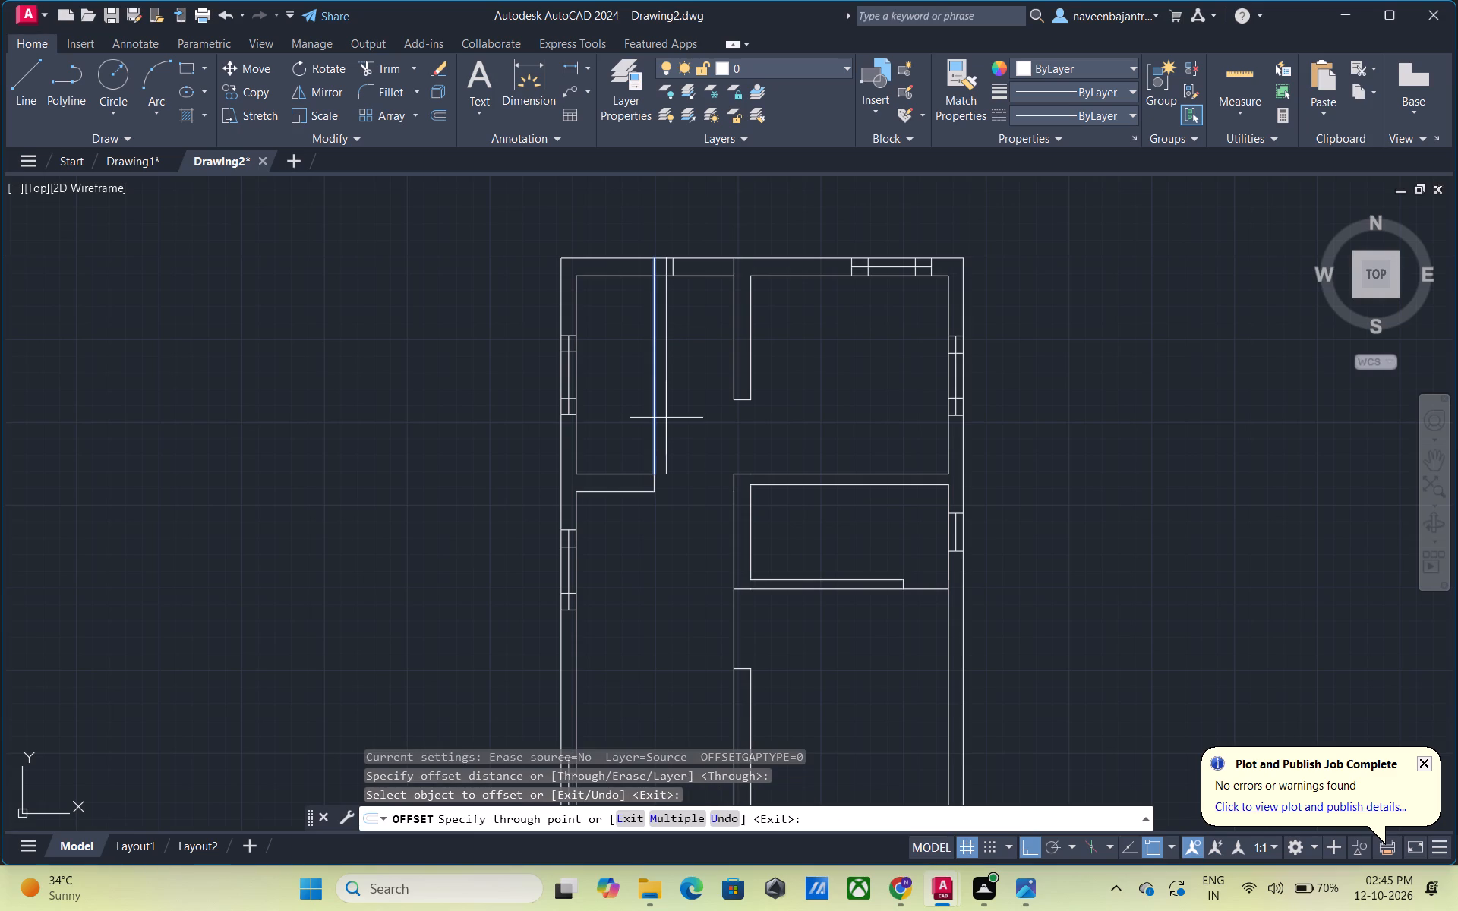
{"action": "type", "text": "10\""}
{"action": "key", "text": "Return"}
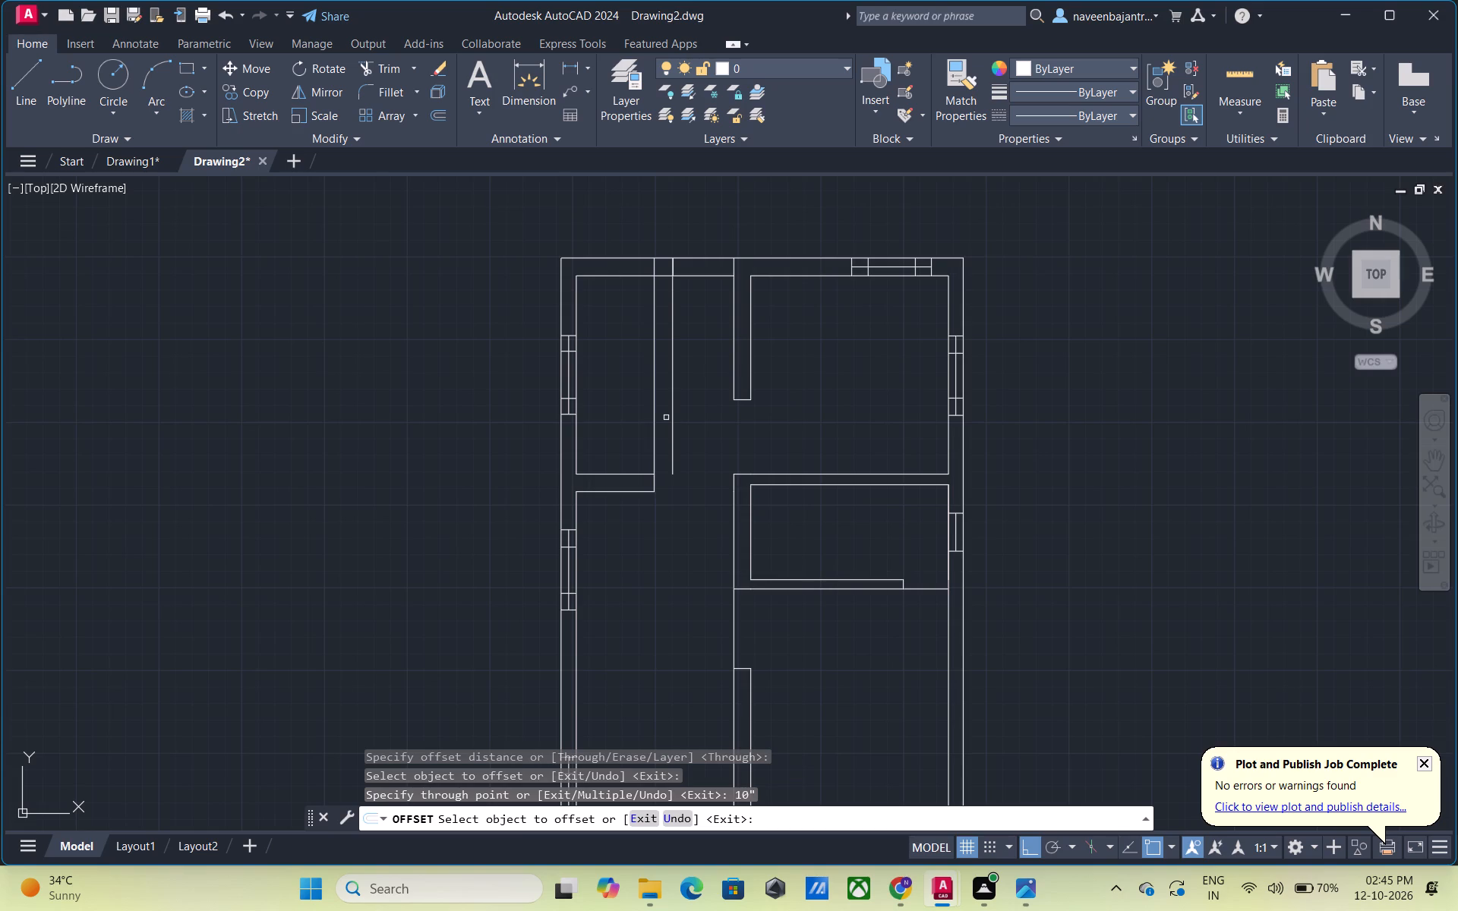
{"action": "left_click", "coordinate": [654, 421]}
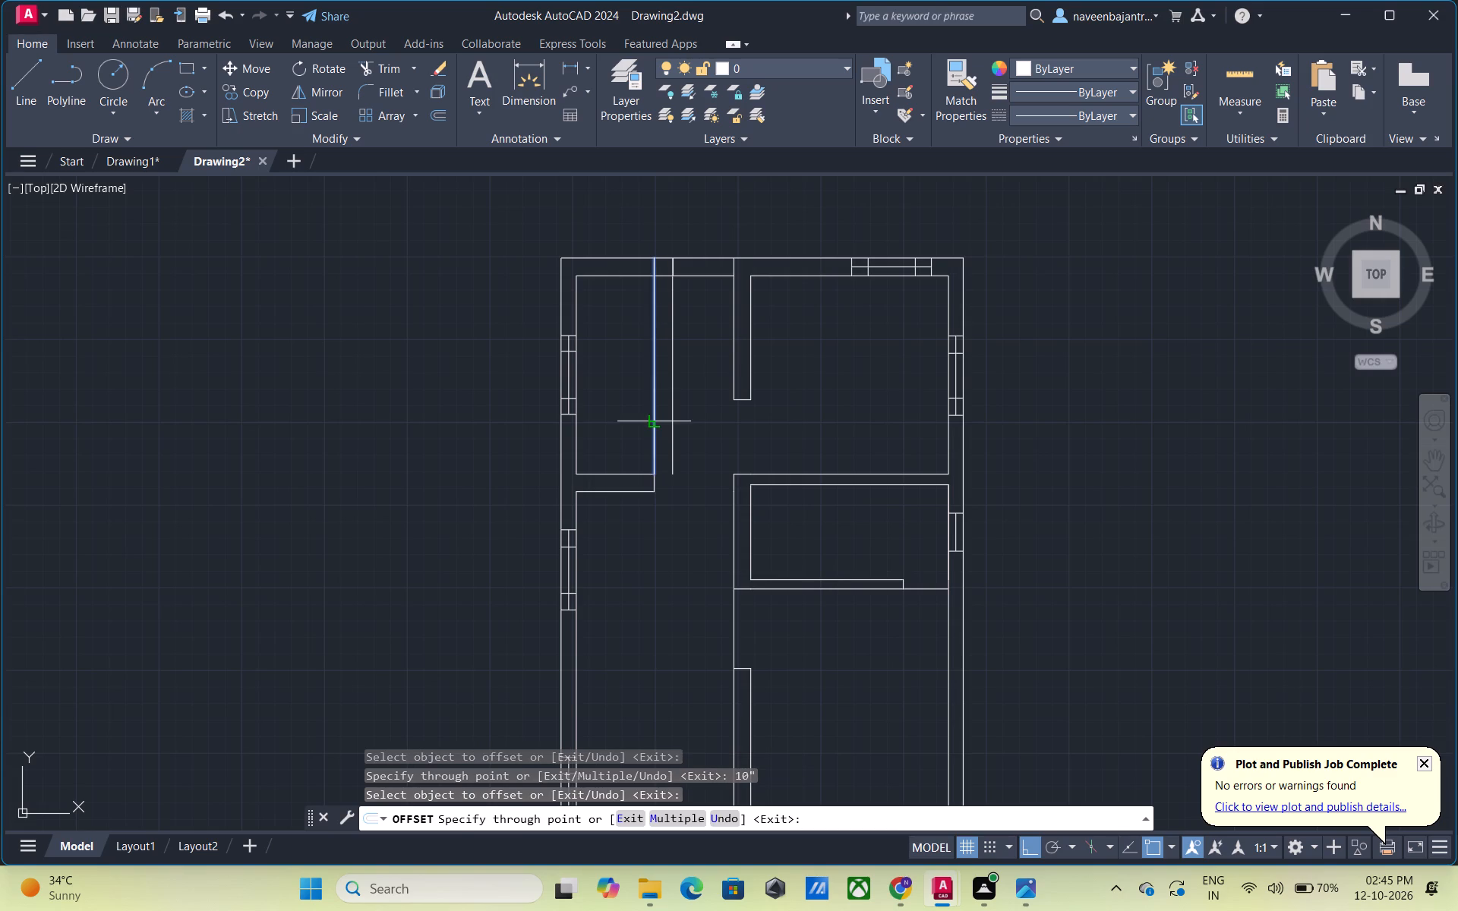
{"action": "type", "text": "10\""}
{"action": "key", "text": "Return"}
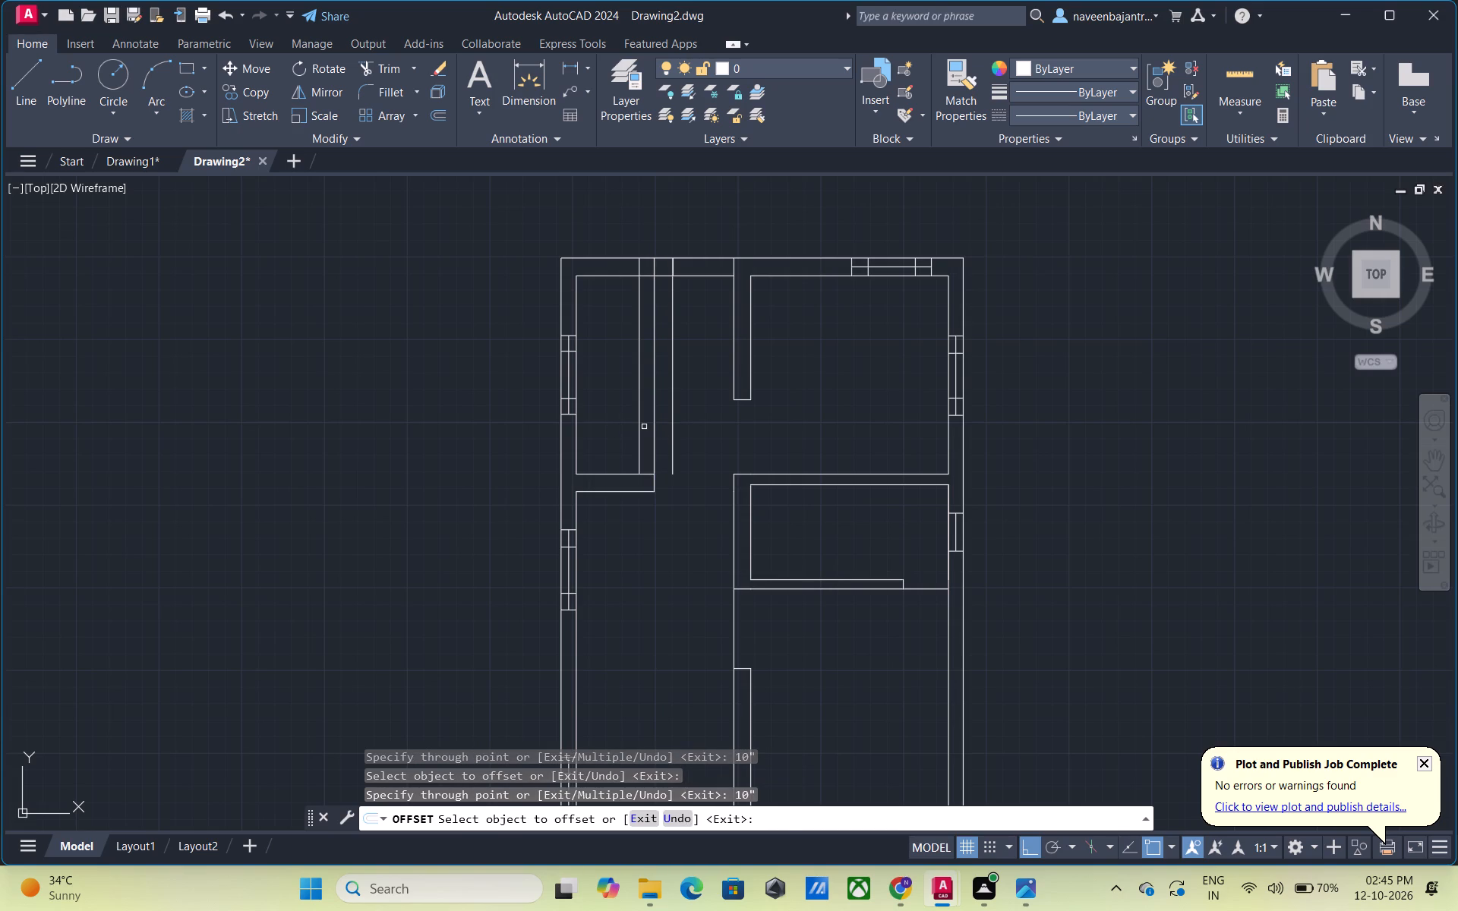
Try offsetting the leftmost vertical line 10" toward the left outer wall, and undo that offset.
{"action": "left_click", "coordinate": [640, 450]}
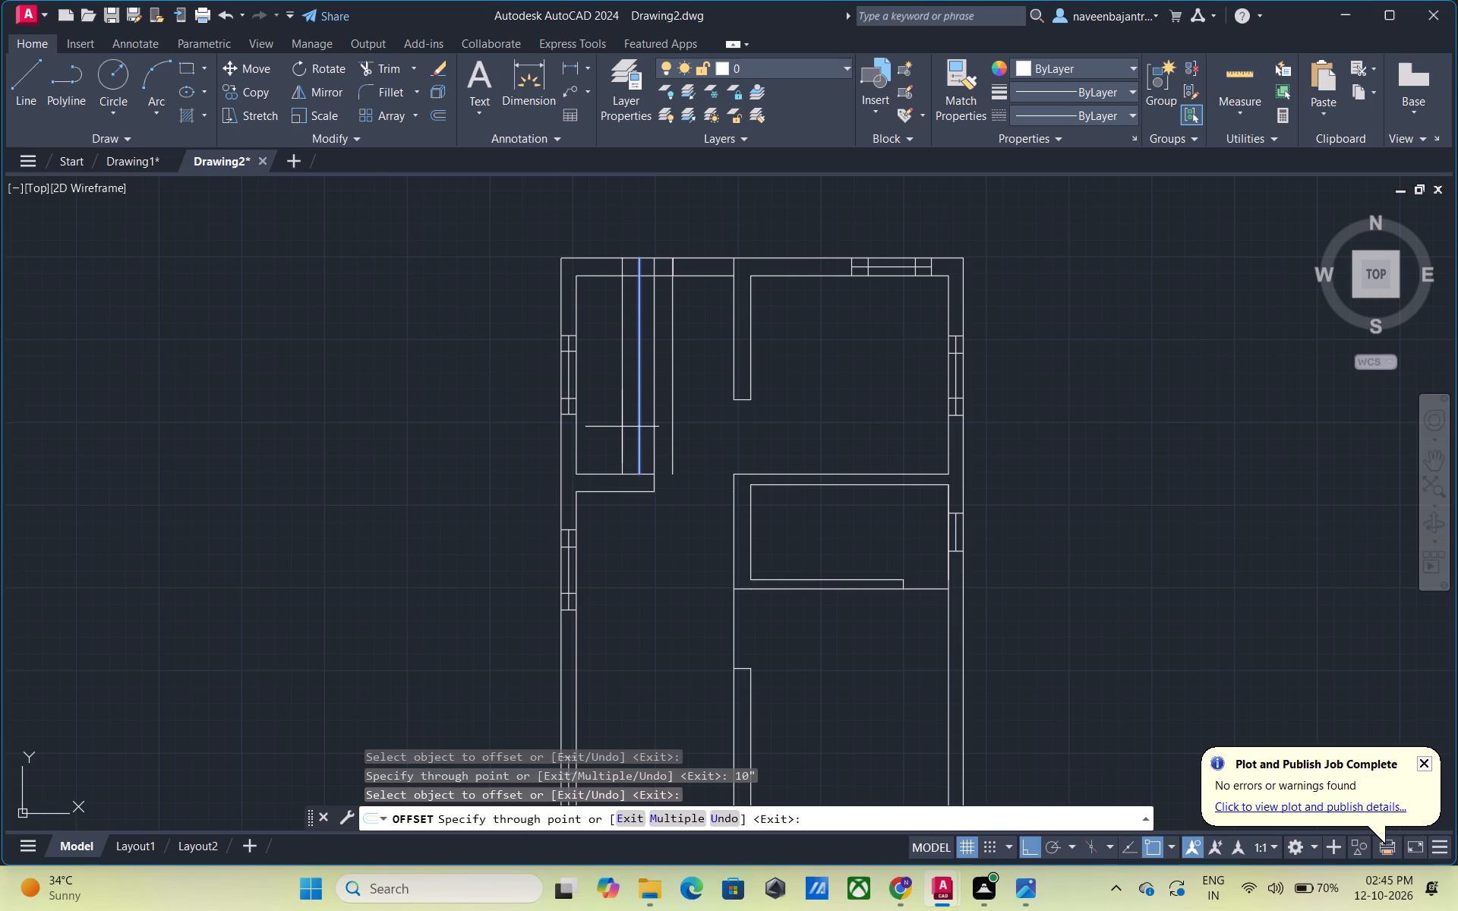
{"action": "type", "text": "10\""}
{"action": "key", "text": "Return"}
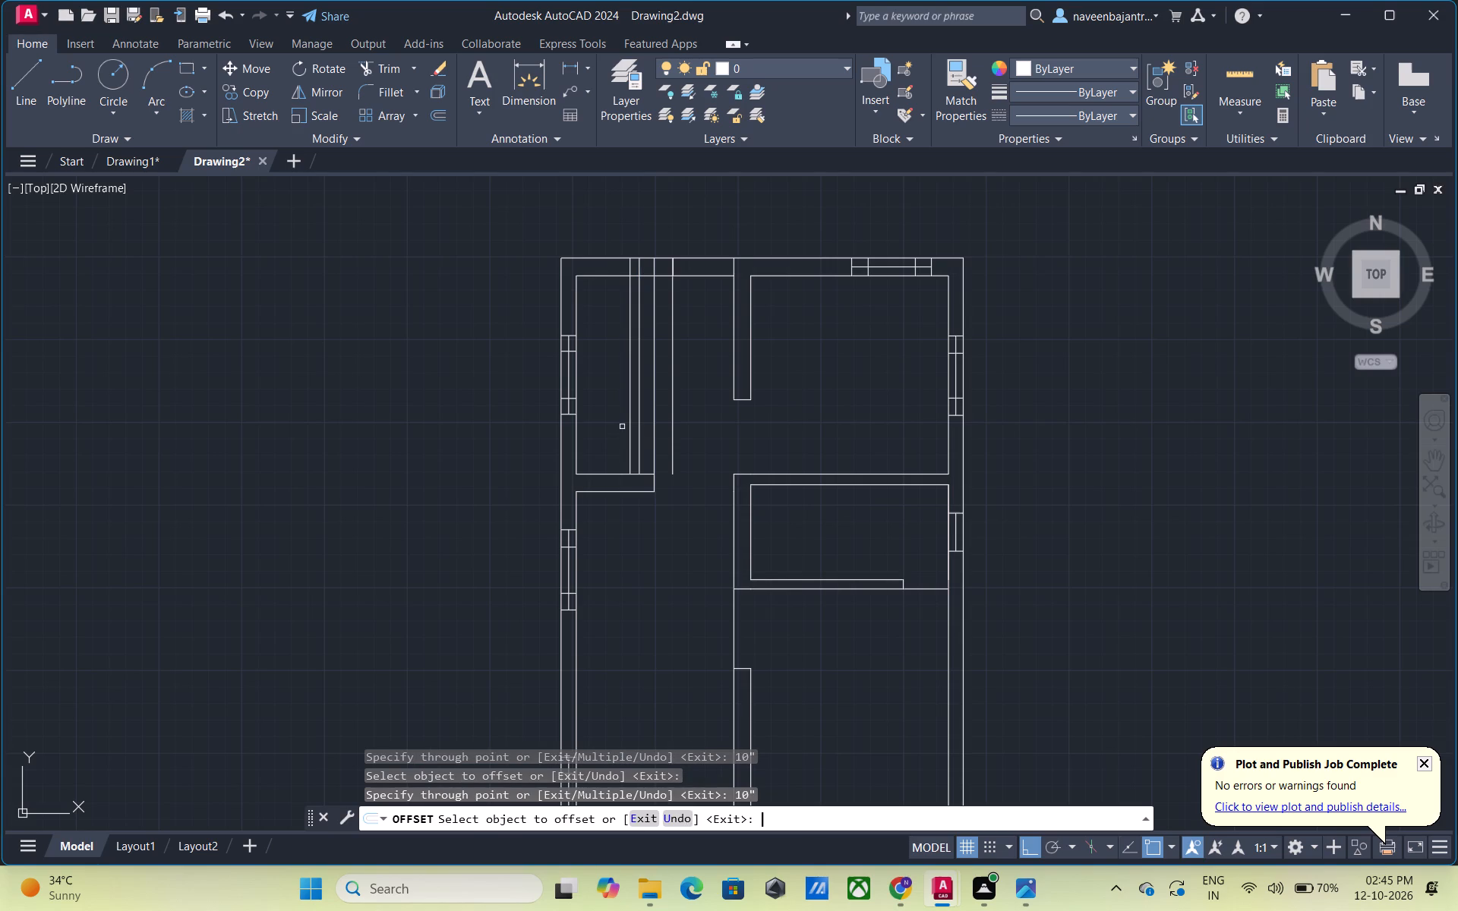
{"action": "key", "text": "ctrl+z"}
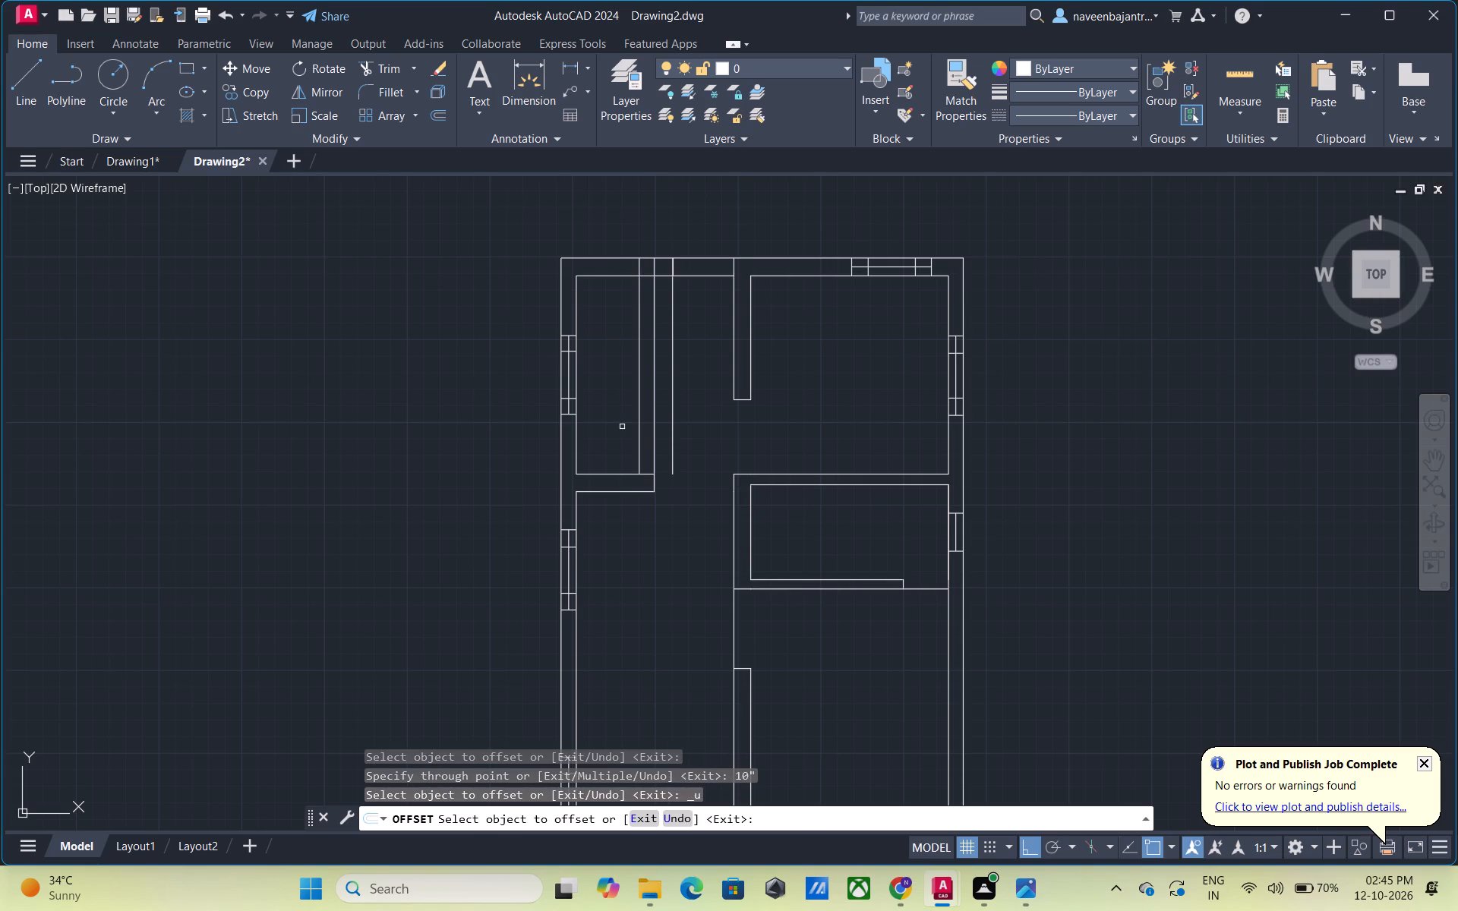
Offset the leftmost vertical line by 10" toward the left outer wall.
{"action": "left_click", "coordinate": [638, 424]}
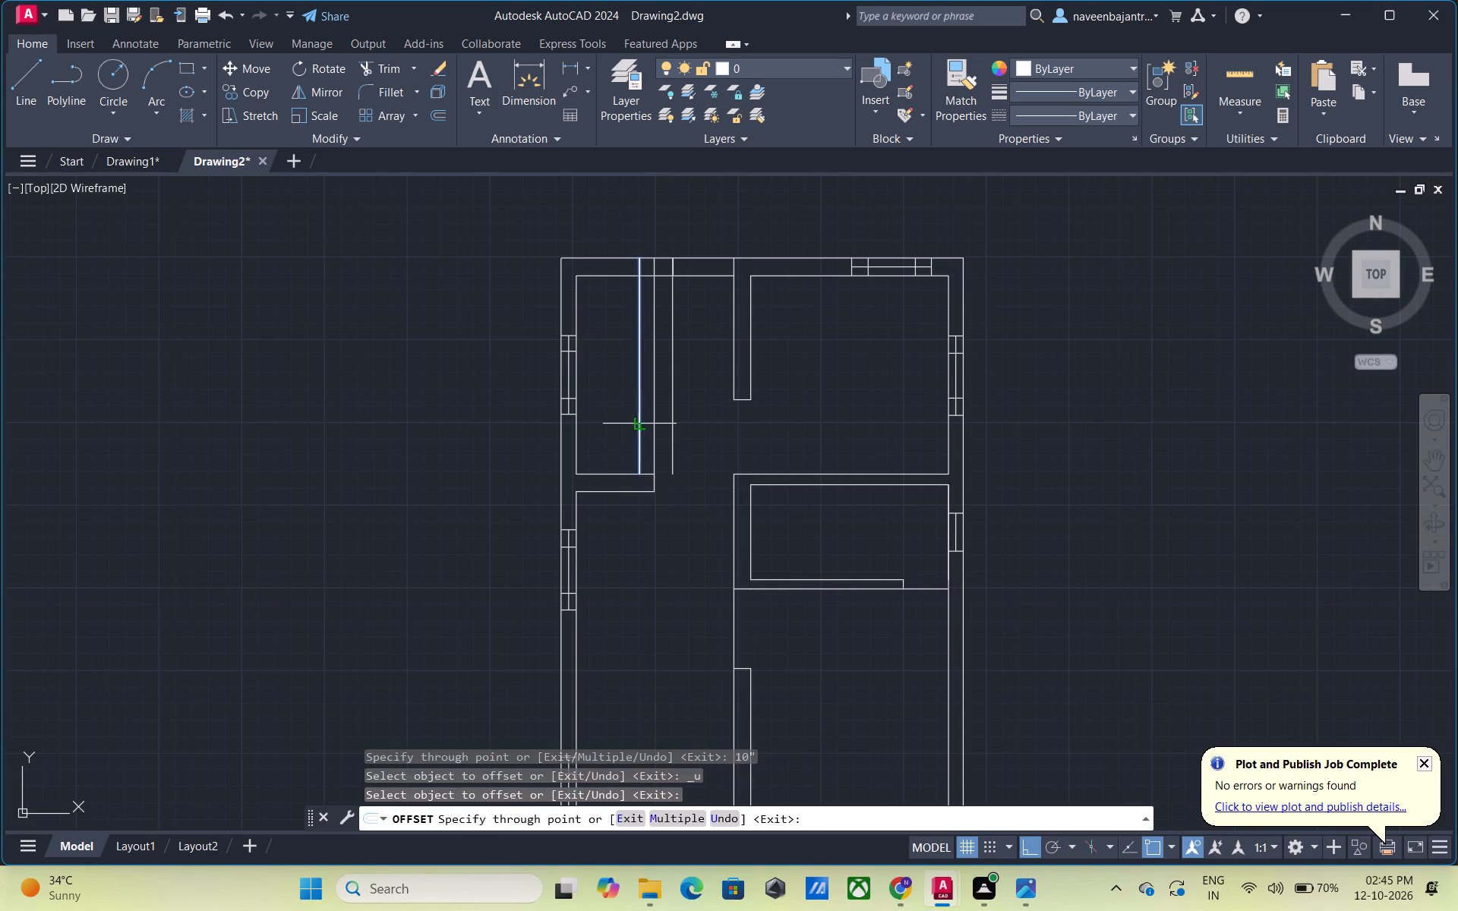
{"action": "type", "text": "10"}
{"action": "key", "text": "shift+quotedbl"}
{"action": "key", "text": "Return"}
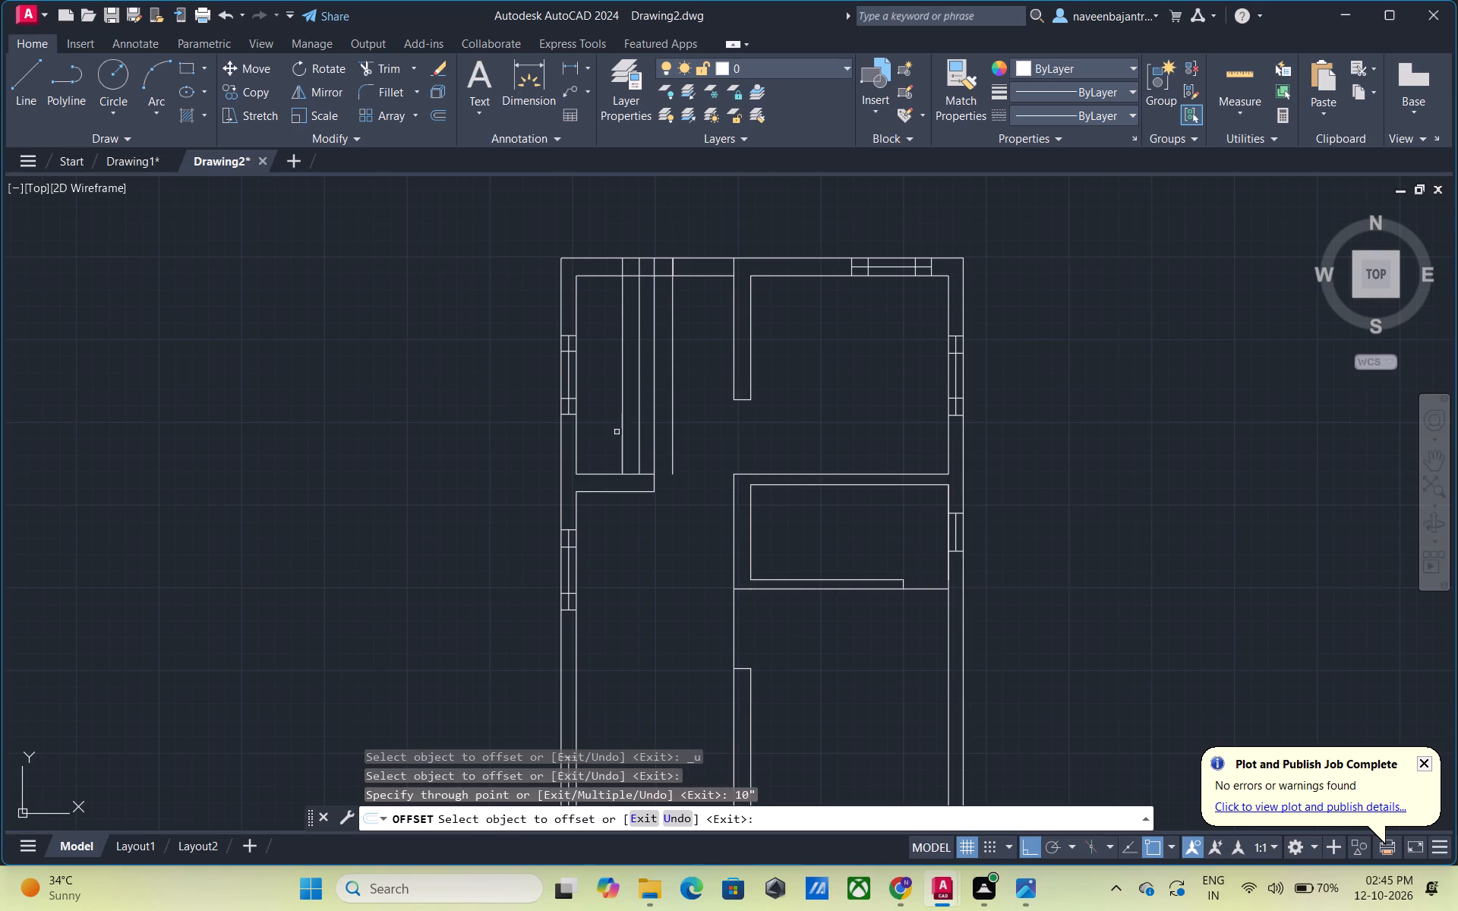
{"action": "left_click", "coordinate": [623, 418]}
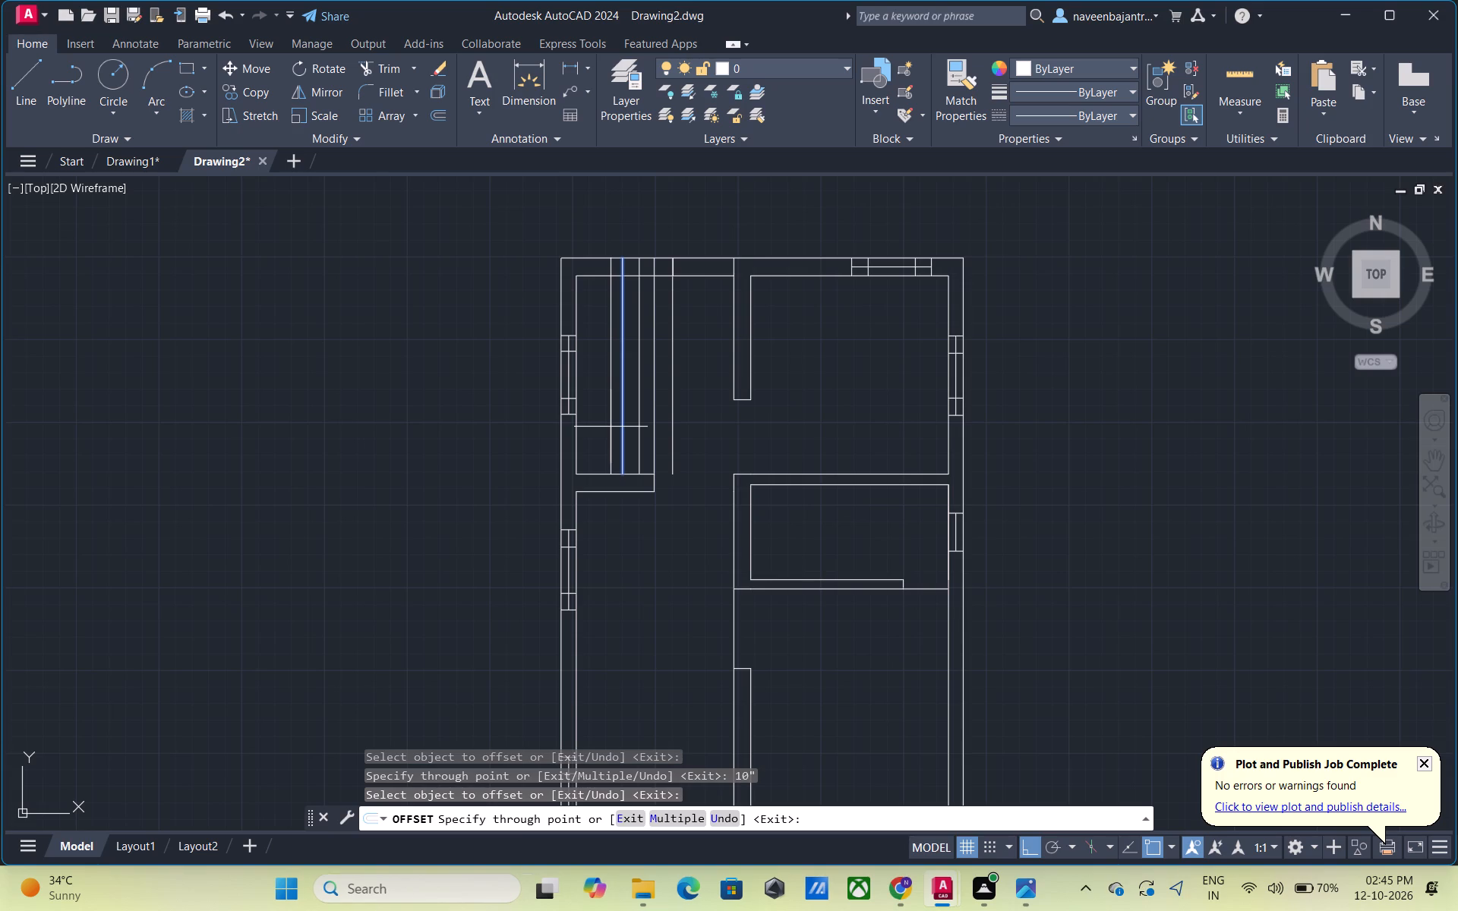
{"action": "key", "text": "Escape"}
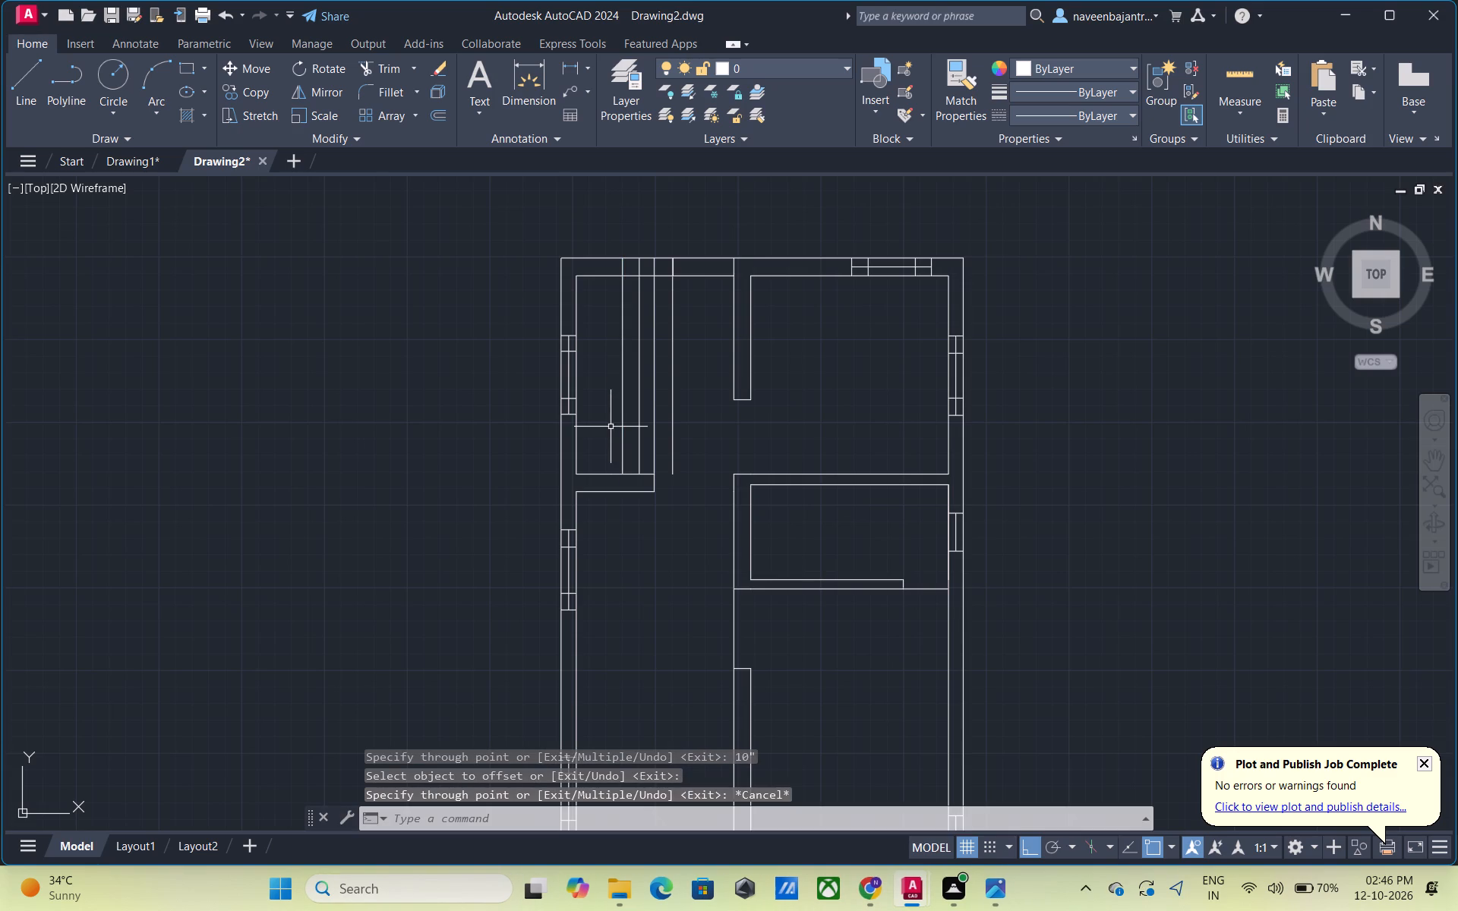
Trim the ends of the three left vertical lines that lie within the thickness of the top outer wall.
{"action": "type", "text": "TR"}
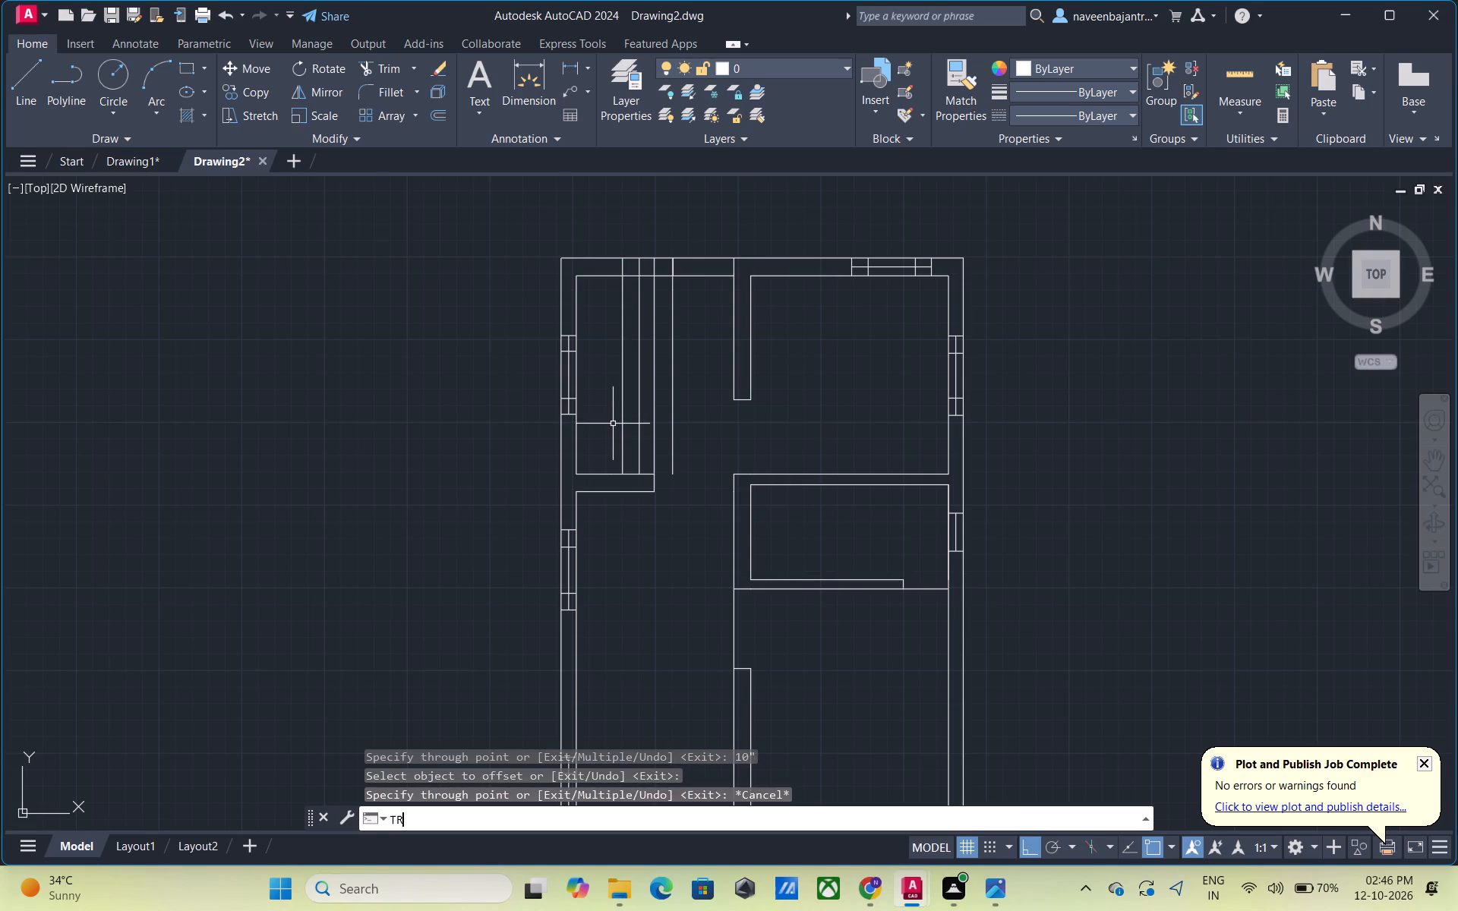
{"action": "key", "text": "space"}
{"action": "scroll", "coordinate": [622, 275], "scroll_direction": "up", "scroll_amount": 4}
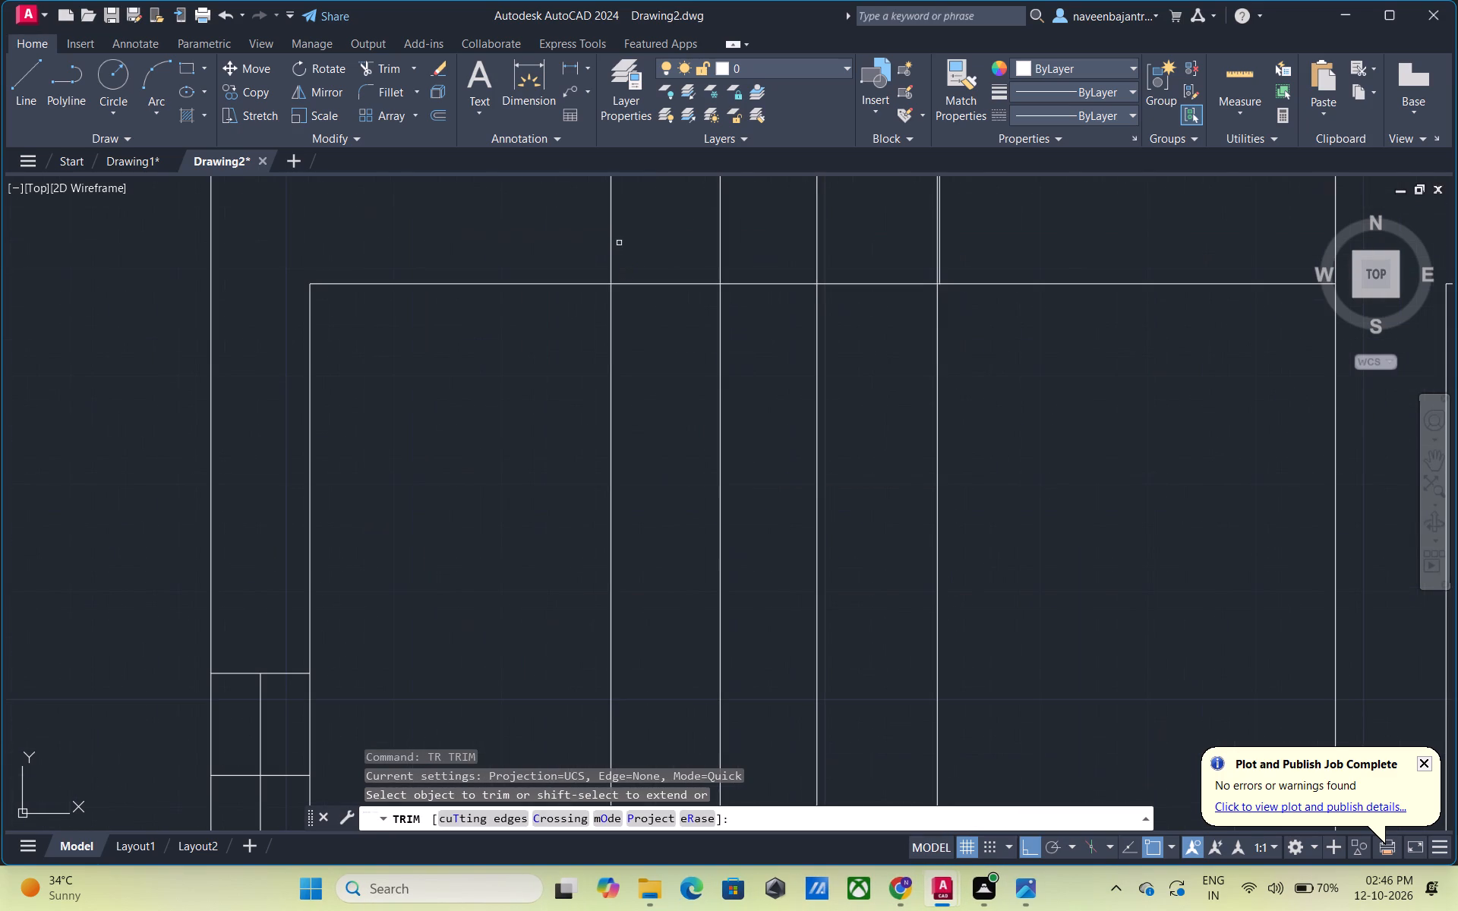
{"action": "left_click", "coordinate": [611, 251]}
{"action": "left_click", "coordinate": [719, 234]}
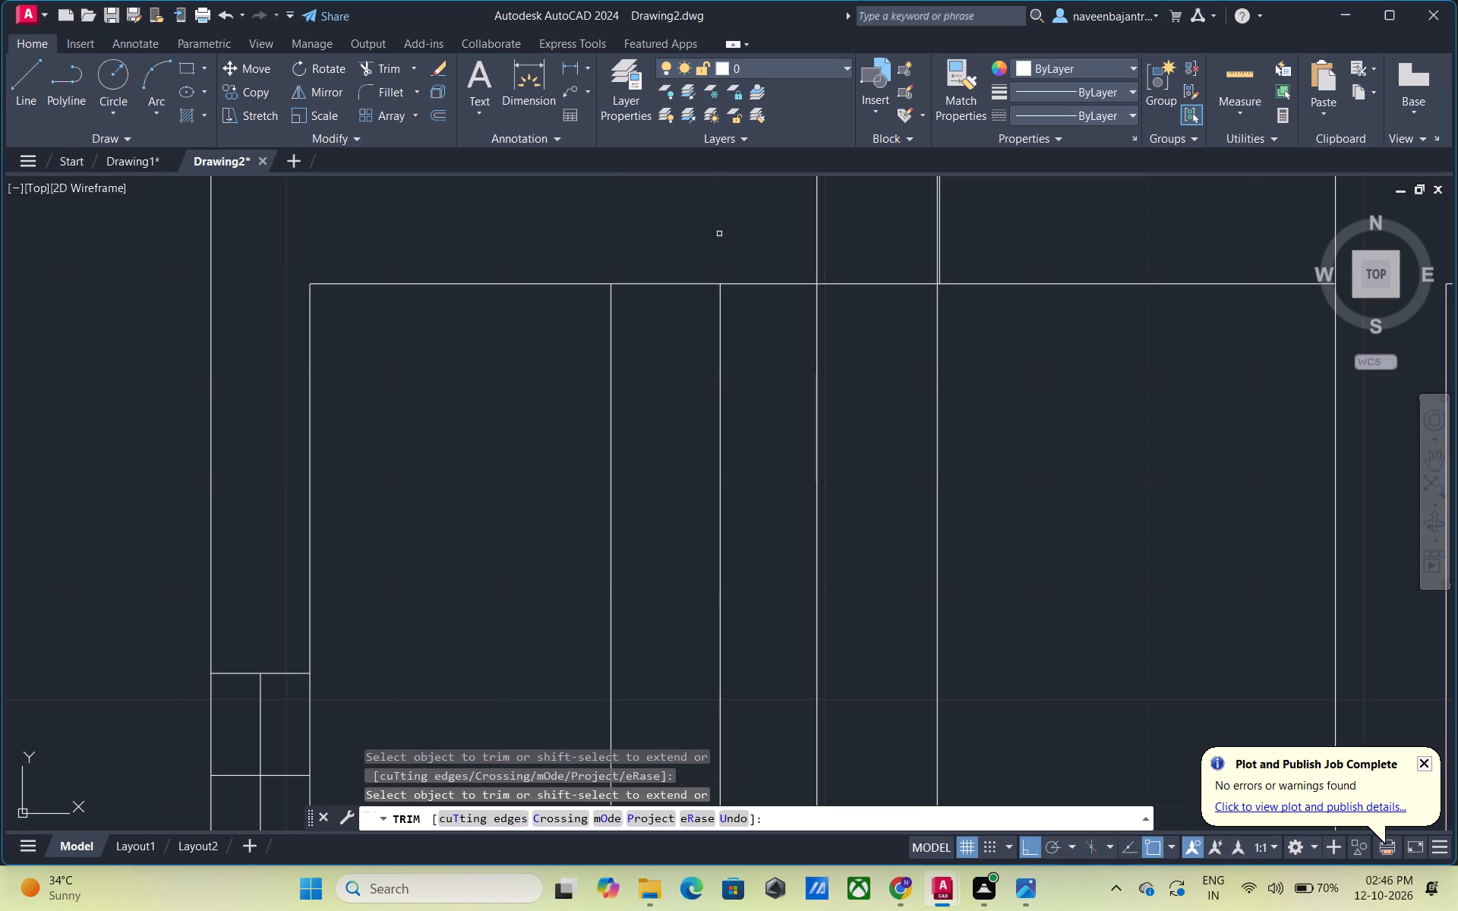
{"action": "left_click", "coordinate": [815, 234]}
{"action": "scroll", "coordinate": [869, 415], "scroll_direction": "down", "scroll_amount": 3}
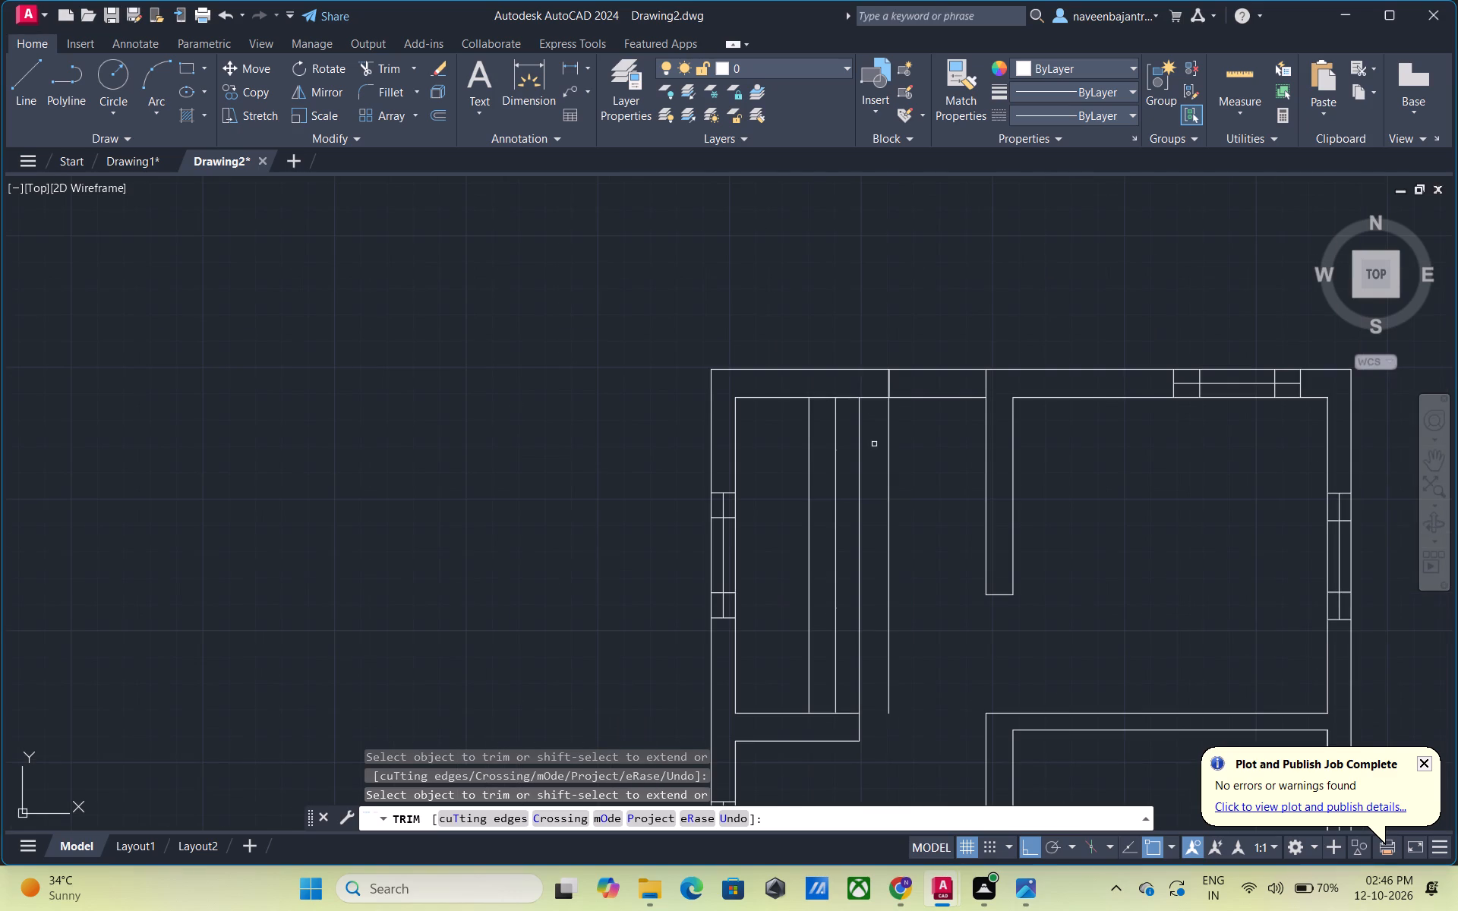
{"action": "key", "text": "Escape"}
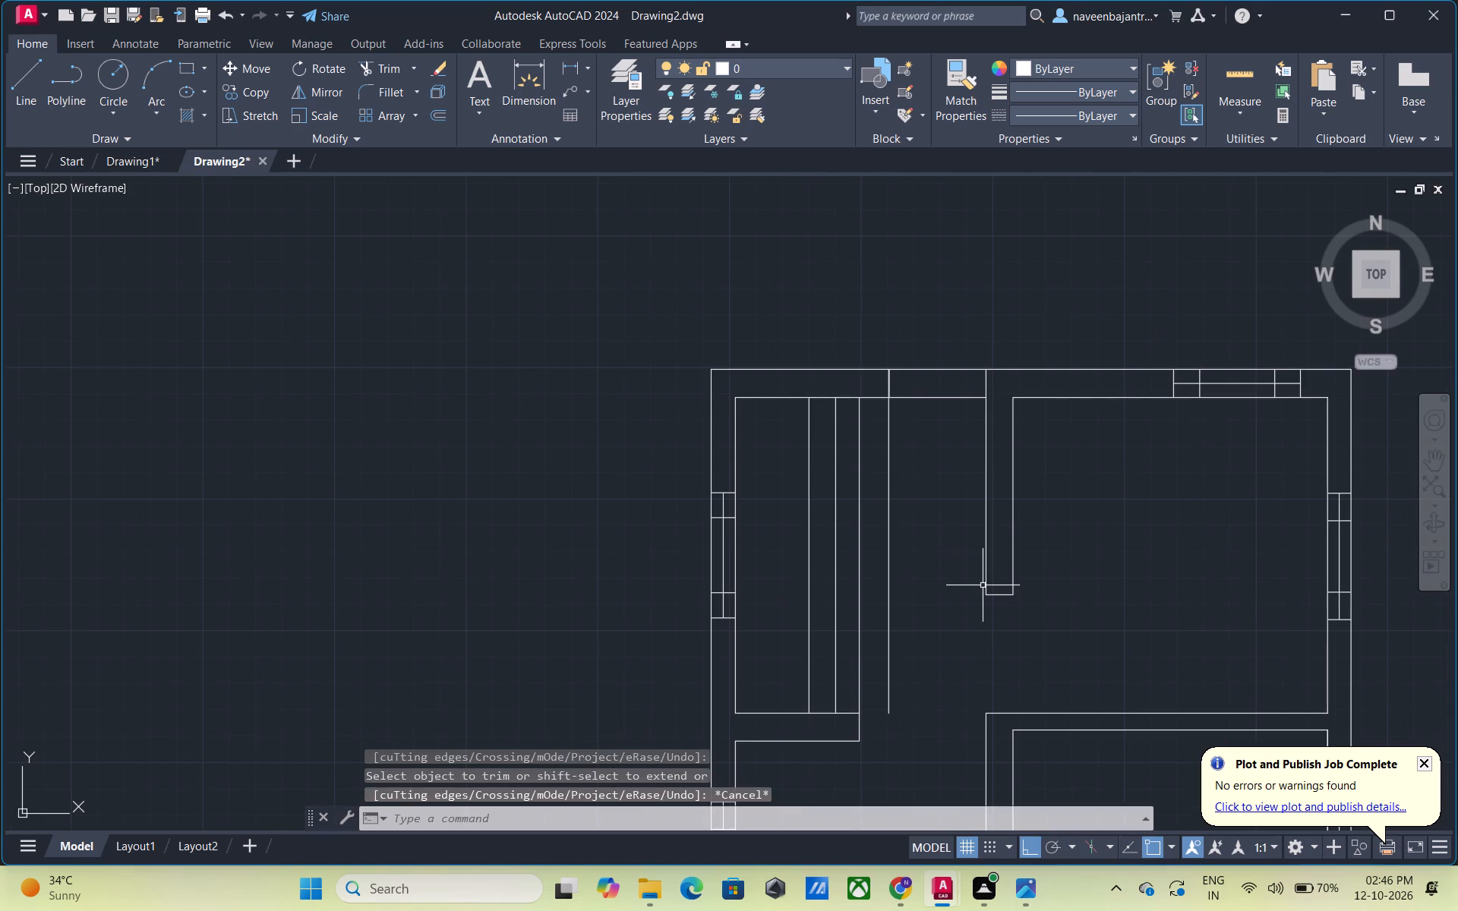
Draw connected lines from the partition wall's left face across to the leftmost vertical line, down along it, and back across to the rightmost vertical line.
{"action": "type", "text": "L"}
{"action": "key", "text": "space"}
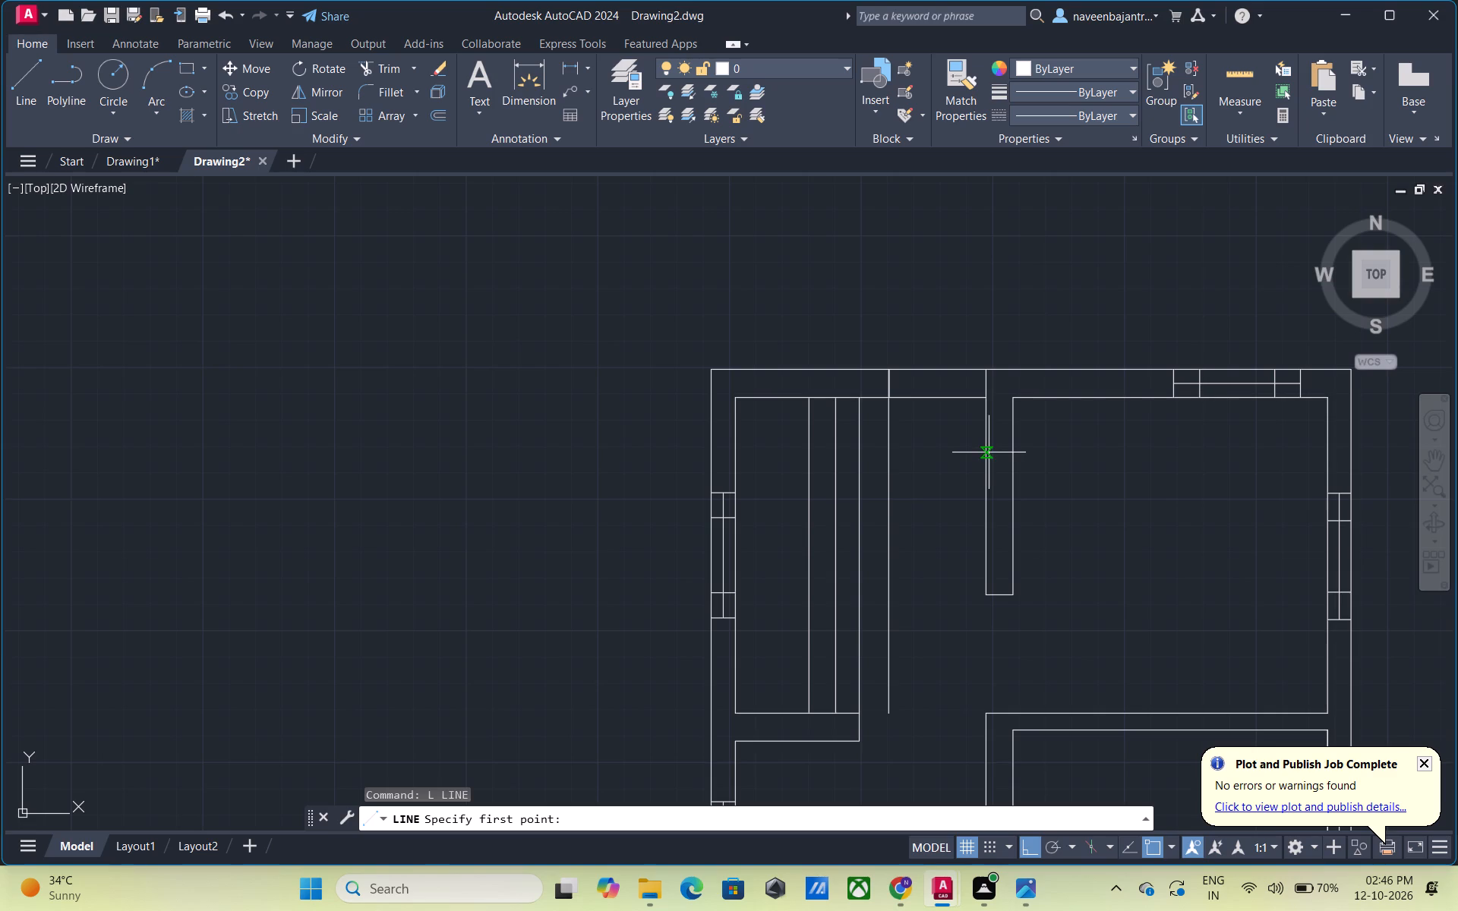
{"action": "left_click", "coordinate": [988, 450]}
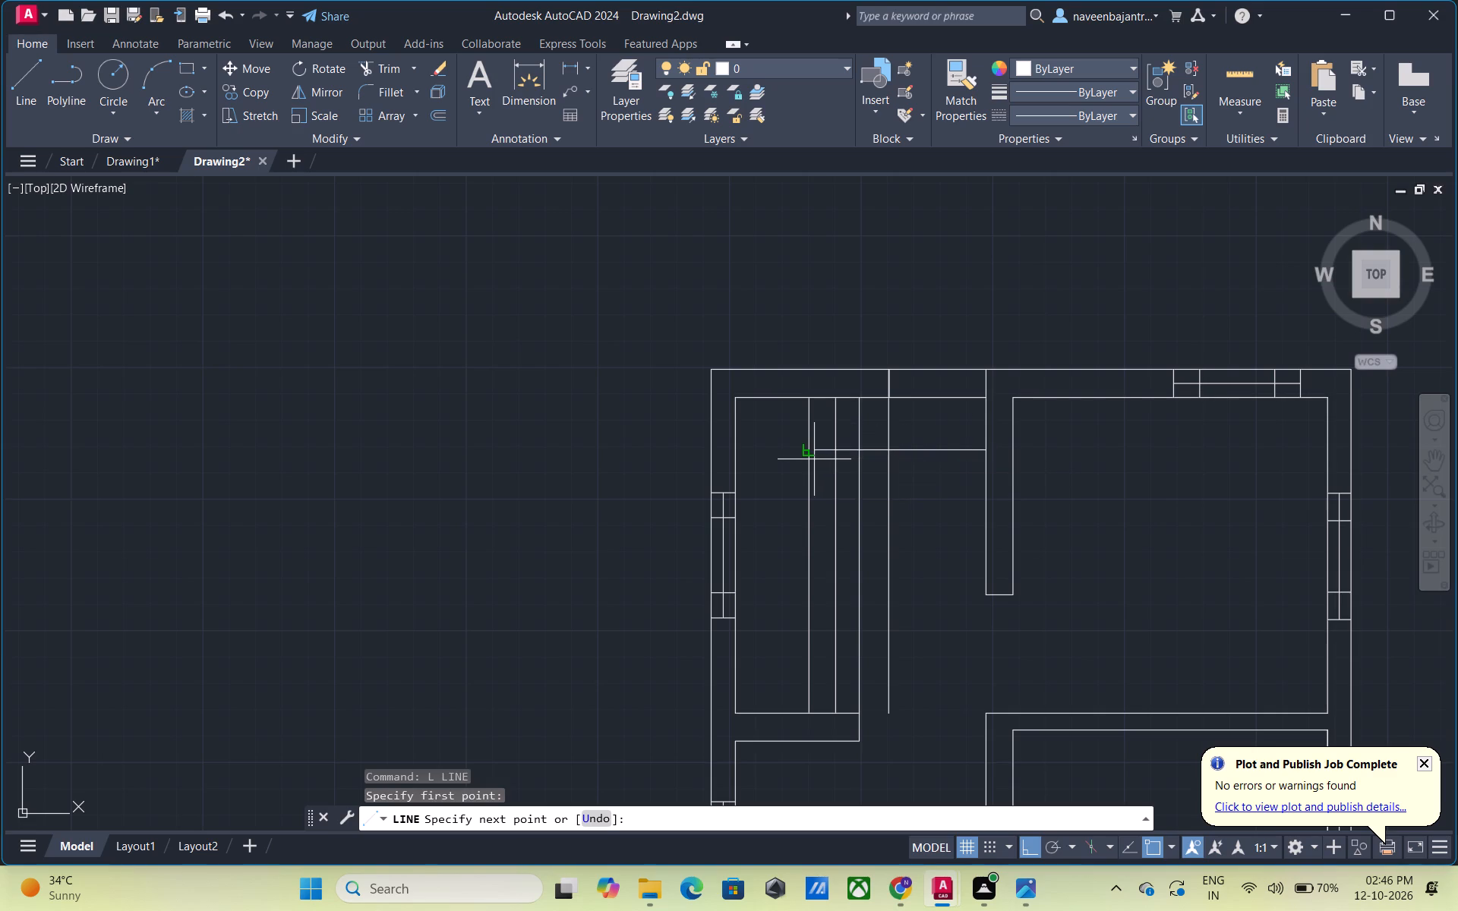
{"action": "scroll", "coordinate": [809, 452], "scroll_direction": "up", "scroll_amount": 1}
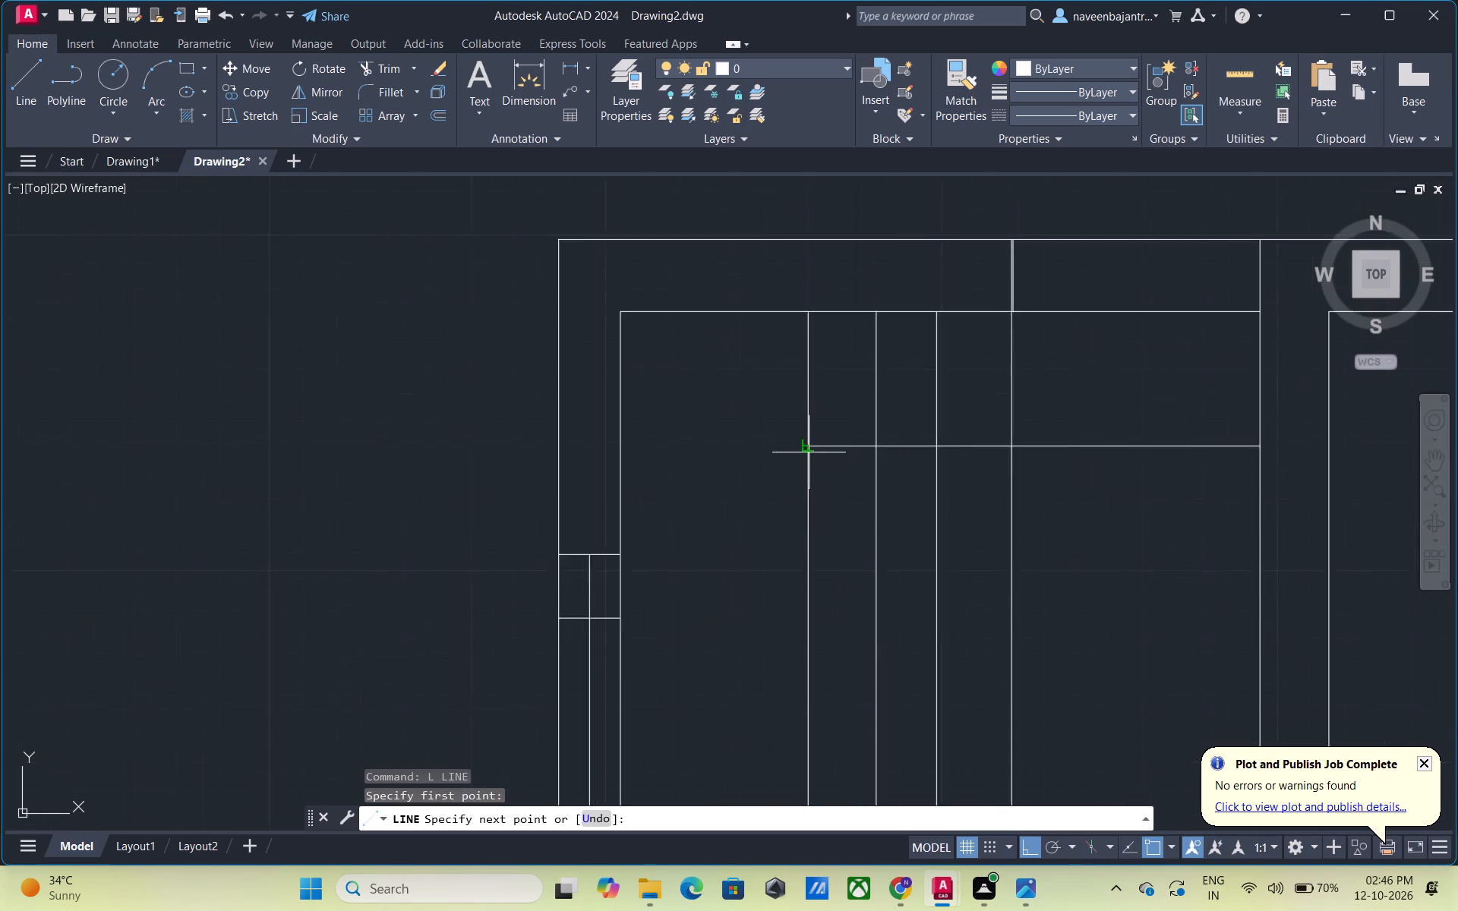
{"action": "scroll", "coordinate": [809, 452], "scroll_direction": "up", "scroll_amount": 2}
{"action": "left_click", "coordinate": [806, 440]}
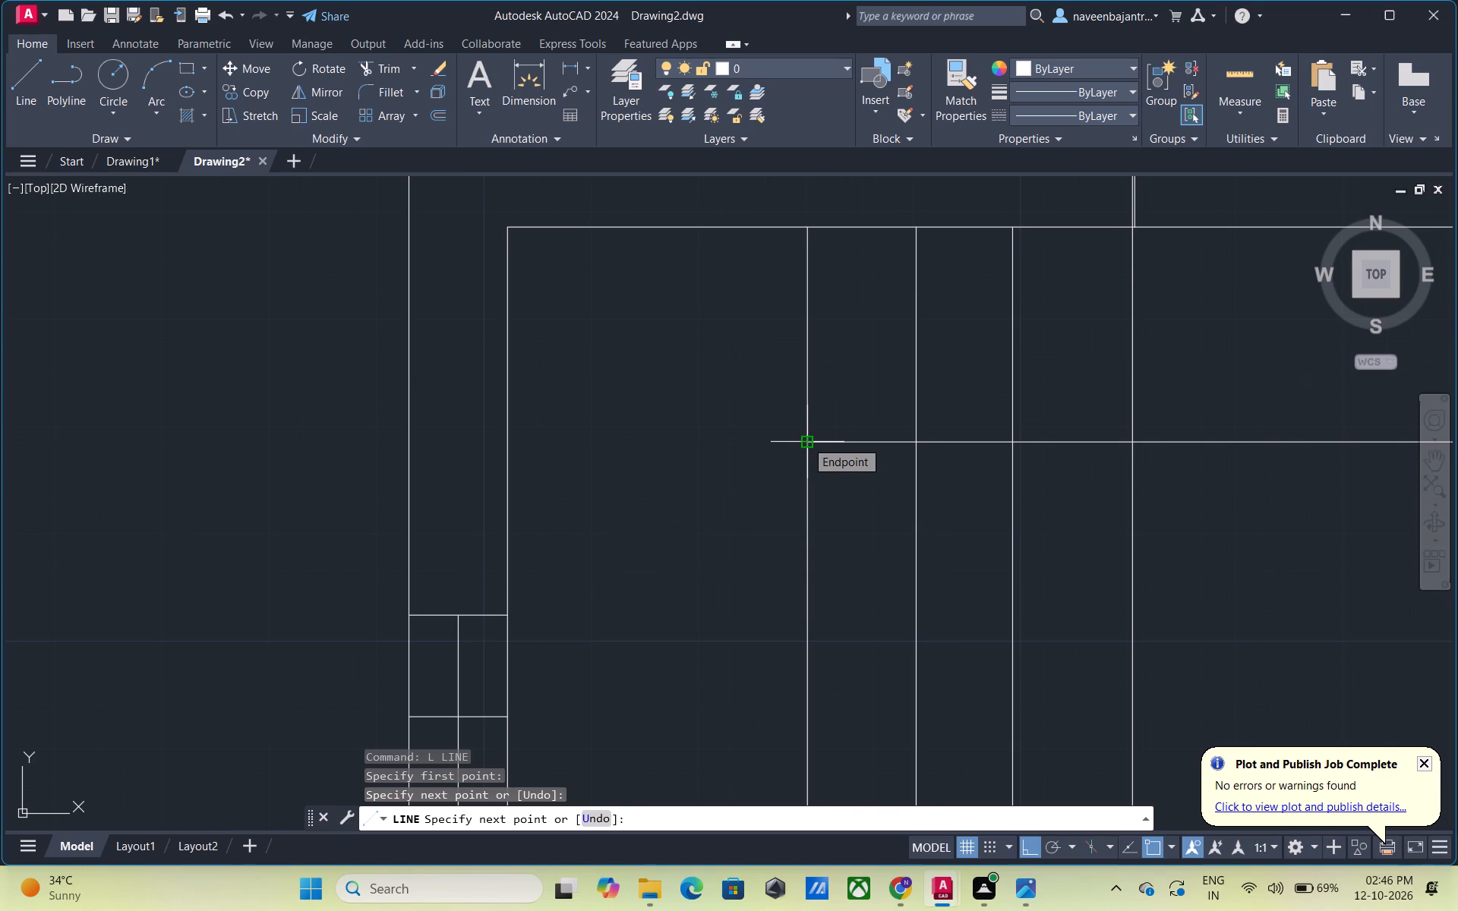
{"action": "scroll", "coordinate": [806, 440], "scroll_direction": "down", "scroll_amount": 5}
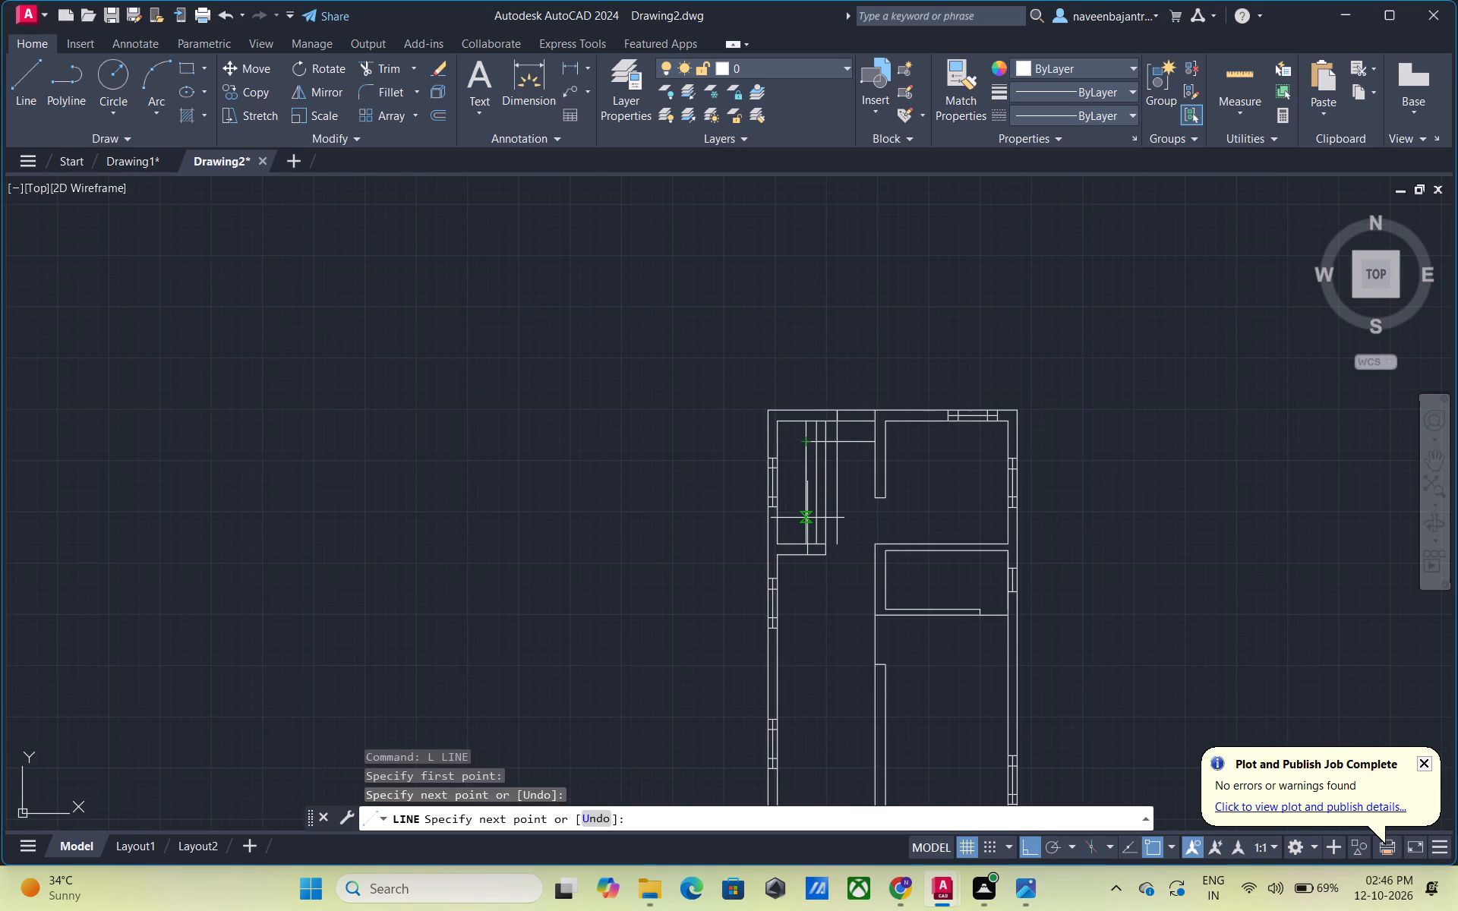
{"action": "scroll", "coordinate": [807, 518], "scroll_direction": "up", "scroll_amount": 3}
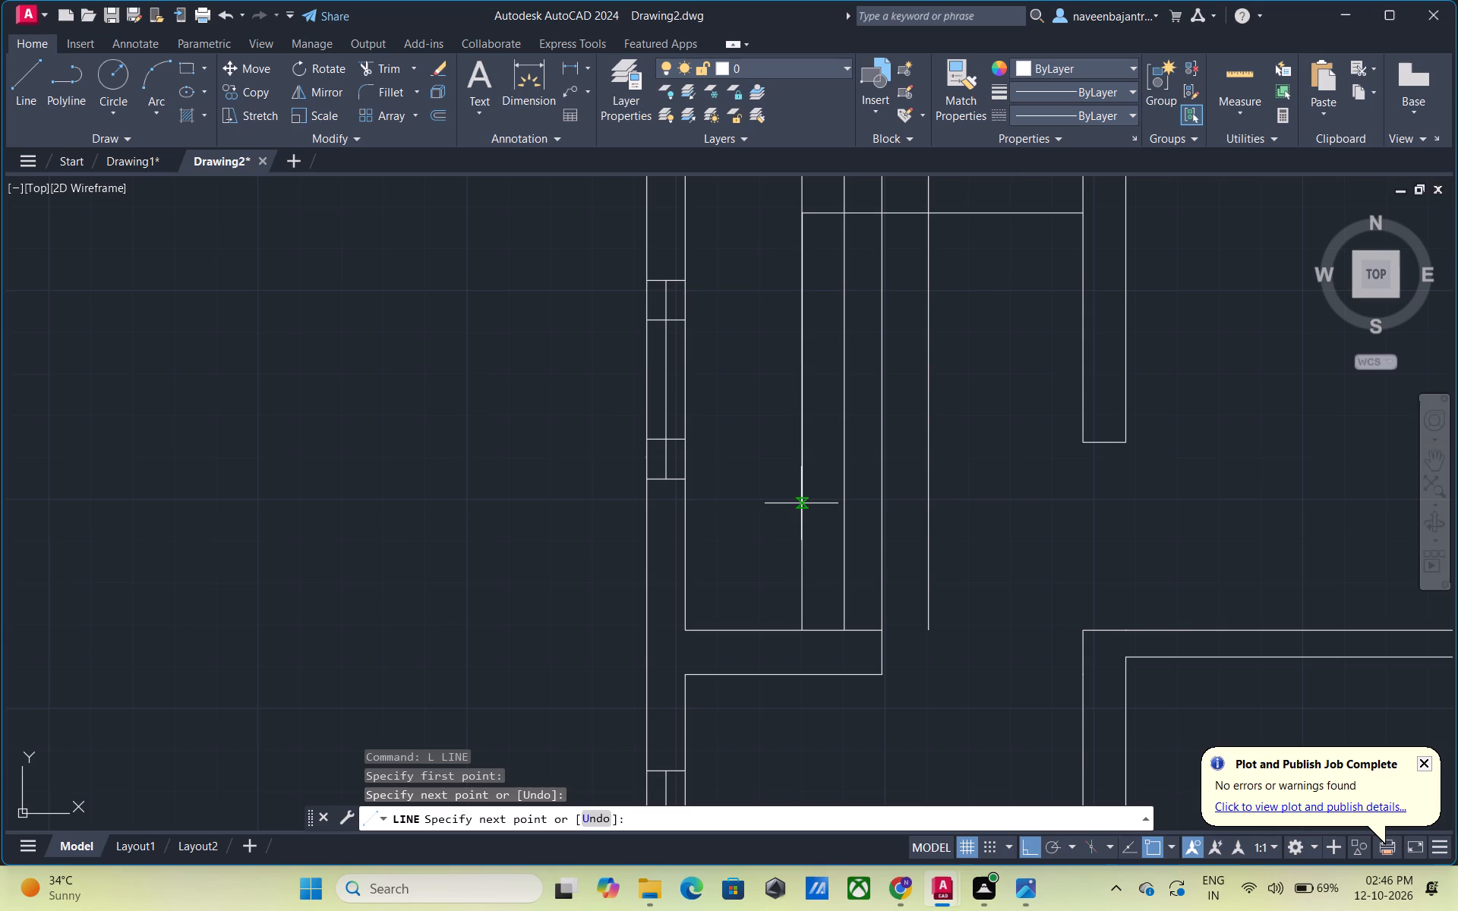
{"action": "left_click", "coordinate": [801, 498]}
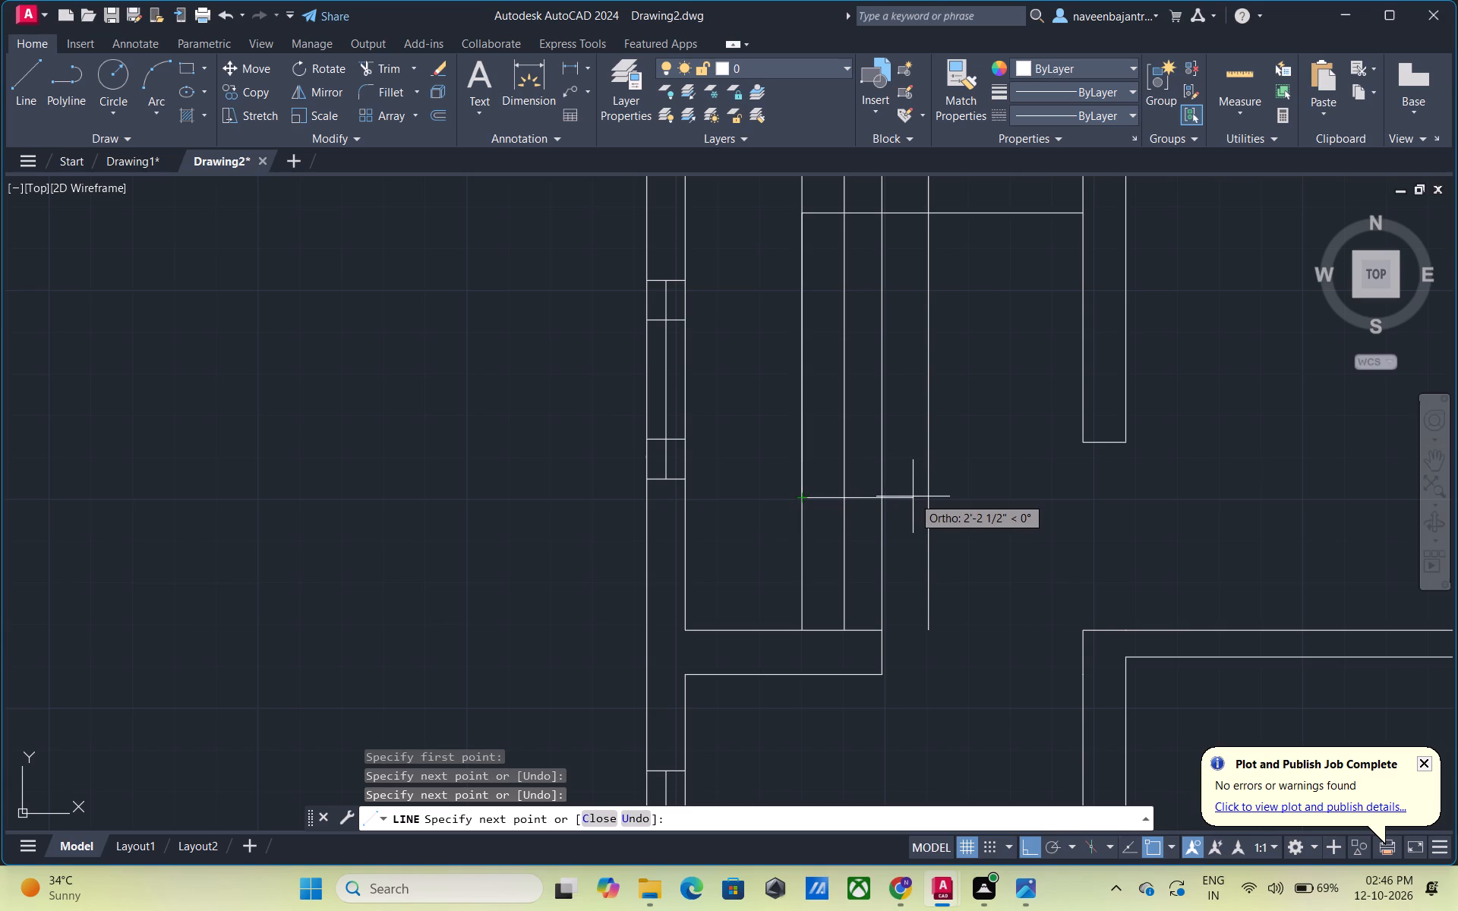
{"action": "left_click", "coordinate": [935, 497]}
{"action": "key", "text": "Escape"}
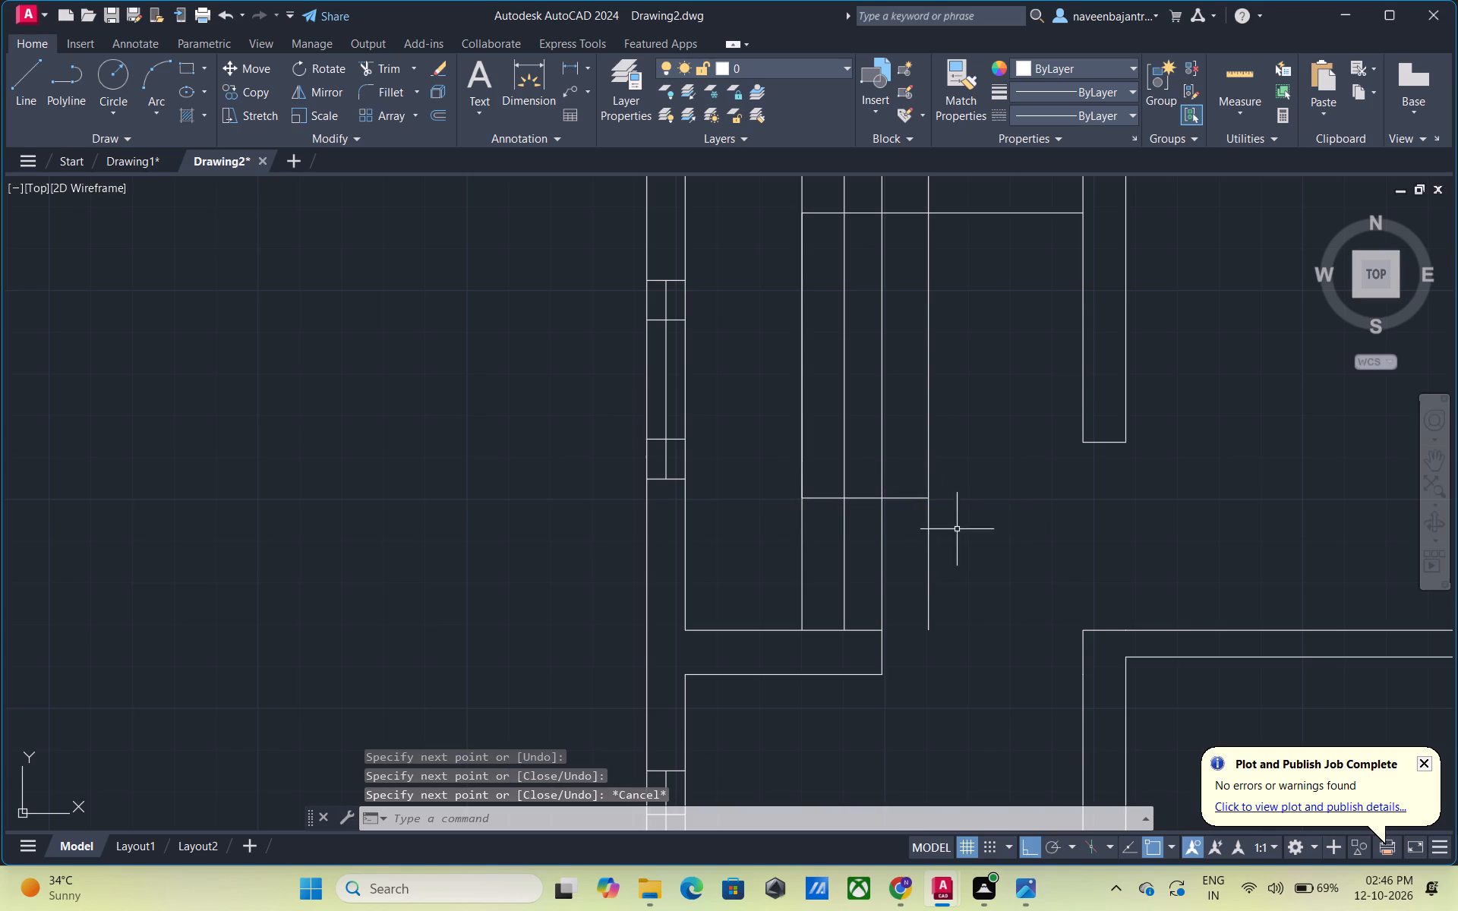
Trim the three vertical lines on the right of the stair layout between the upper and lower horizontal lines.
{"action": "scroll", "coordinate": [983, 558], "scroll_direction": "down", "scroll_amount": 1}
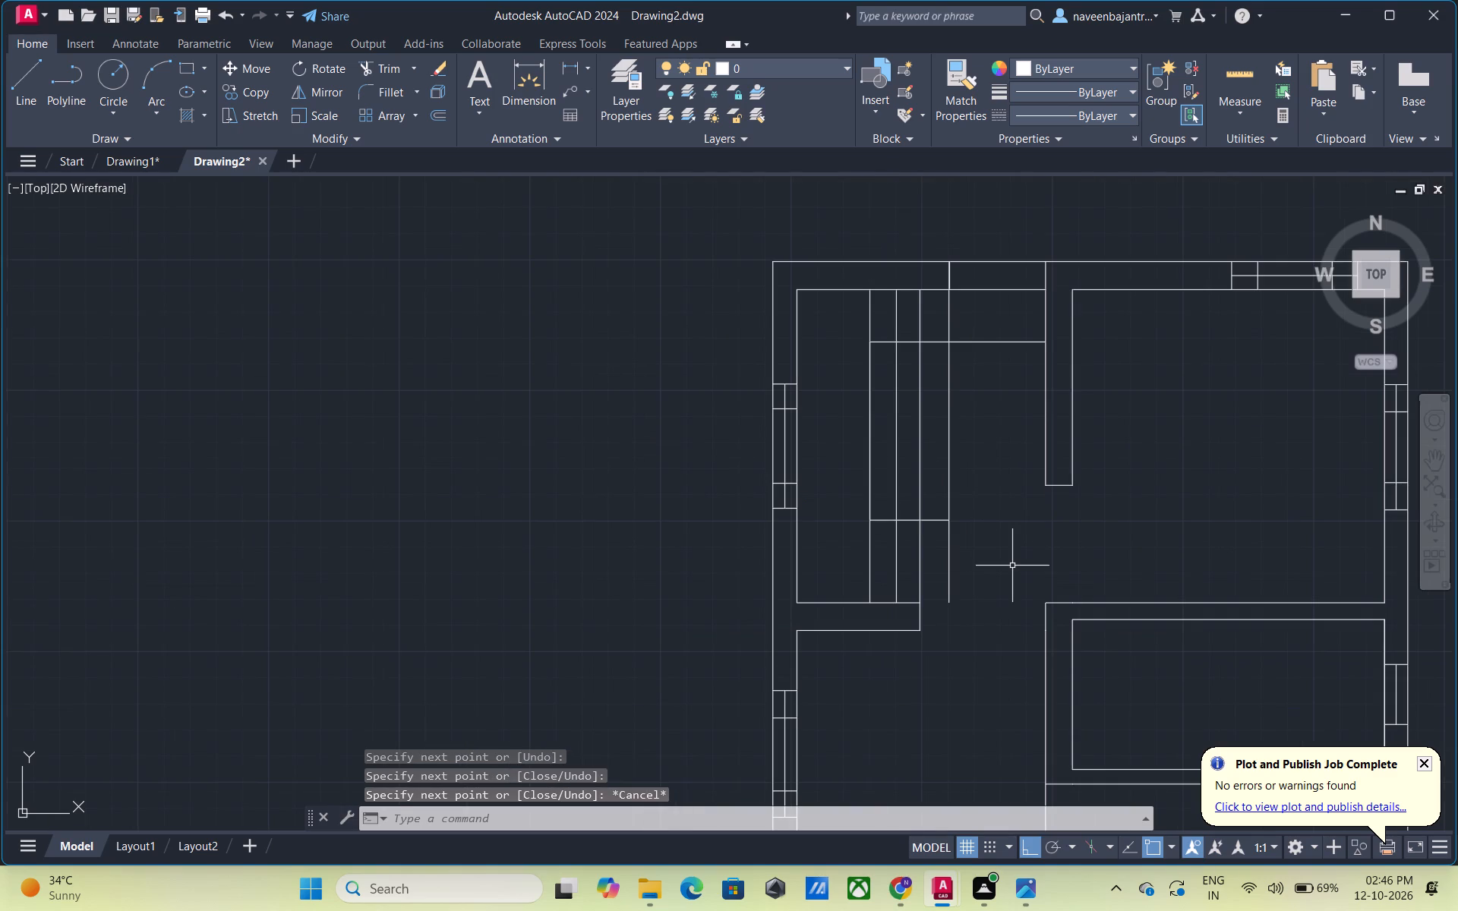
{"action": "key", "text": "t"}
{"action": "type", "text": "R"}
{"action": "key", "text": "space"}
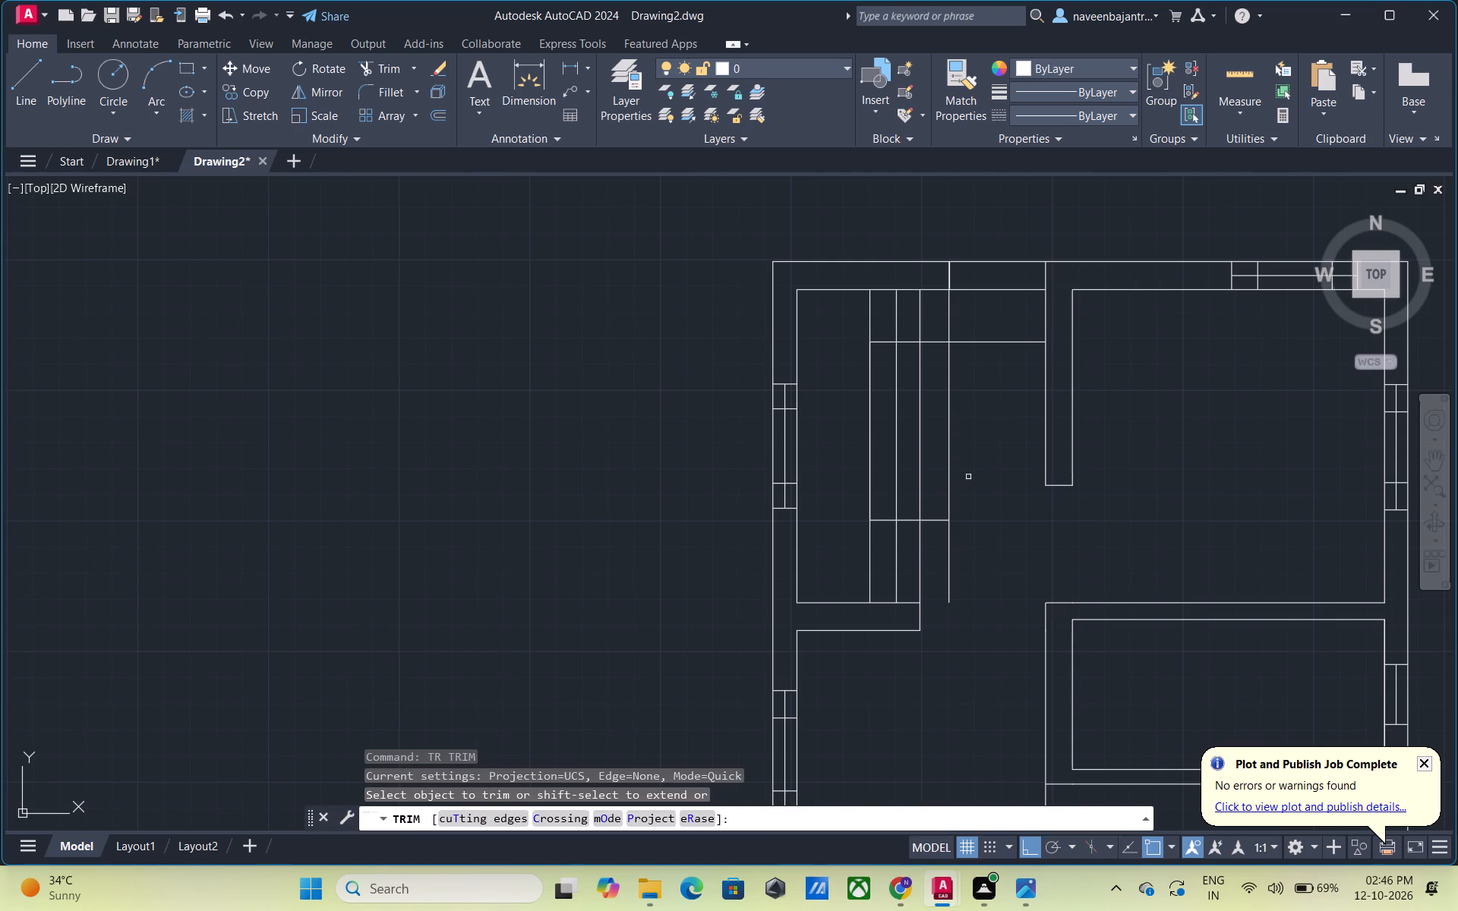
{"action": "left_click", "coordinate": [948, 416]}
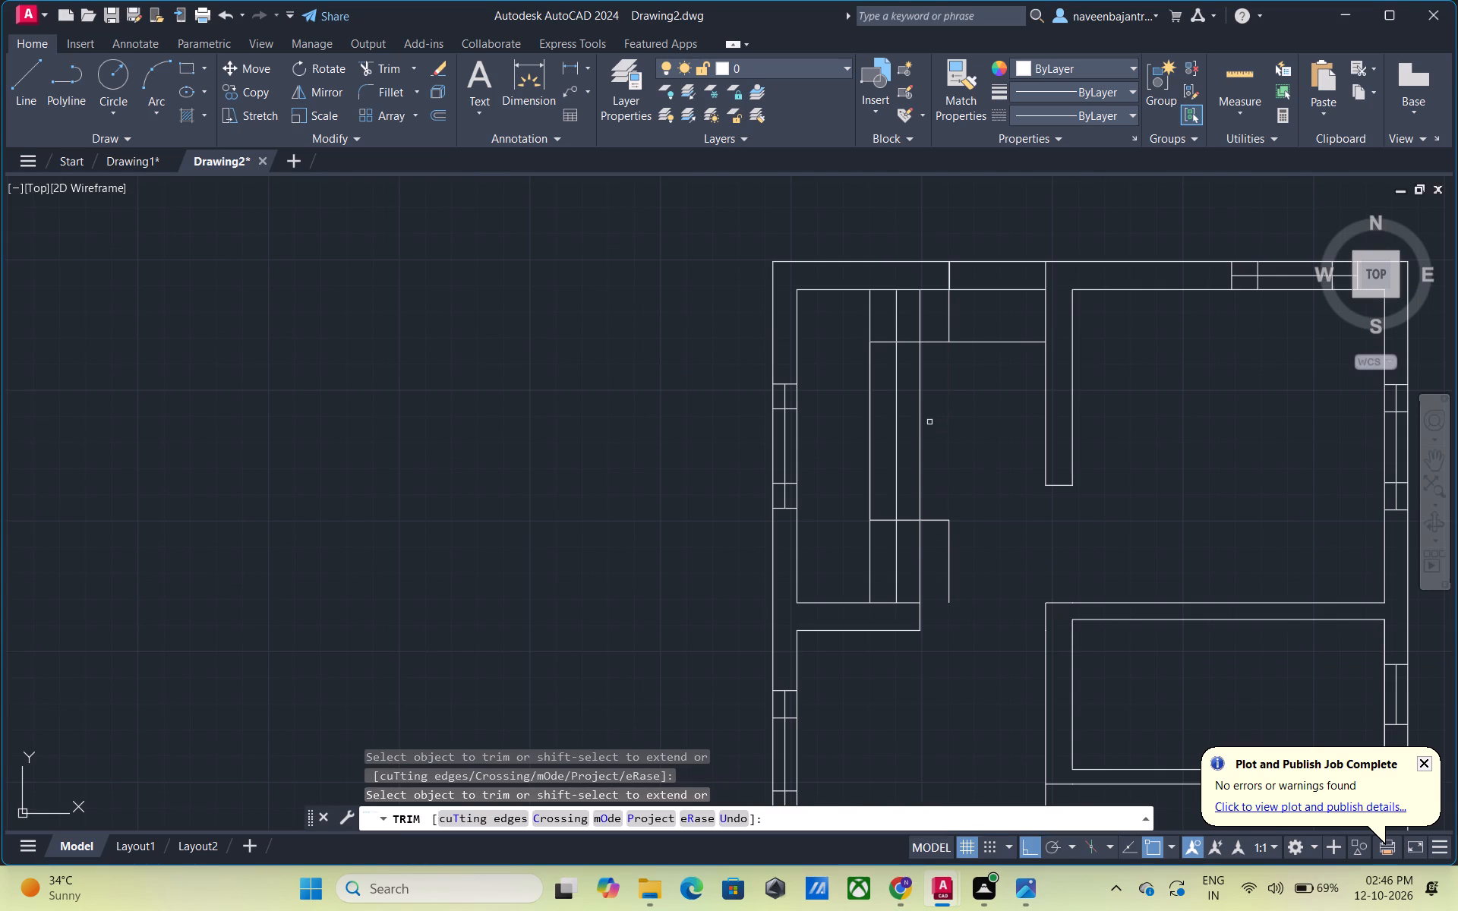
{"action": "left_click", "coordinate": [919, 430]}
{"action": "left_click", "coordinate": [895, 445]}
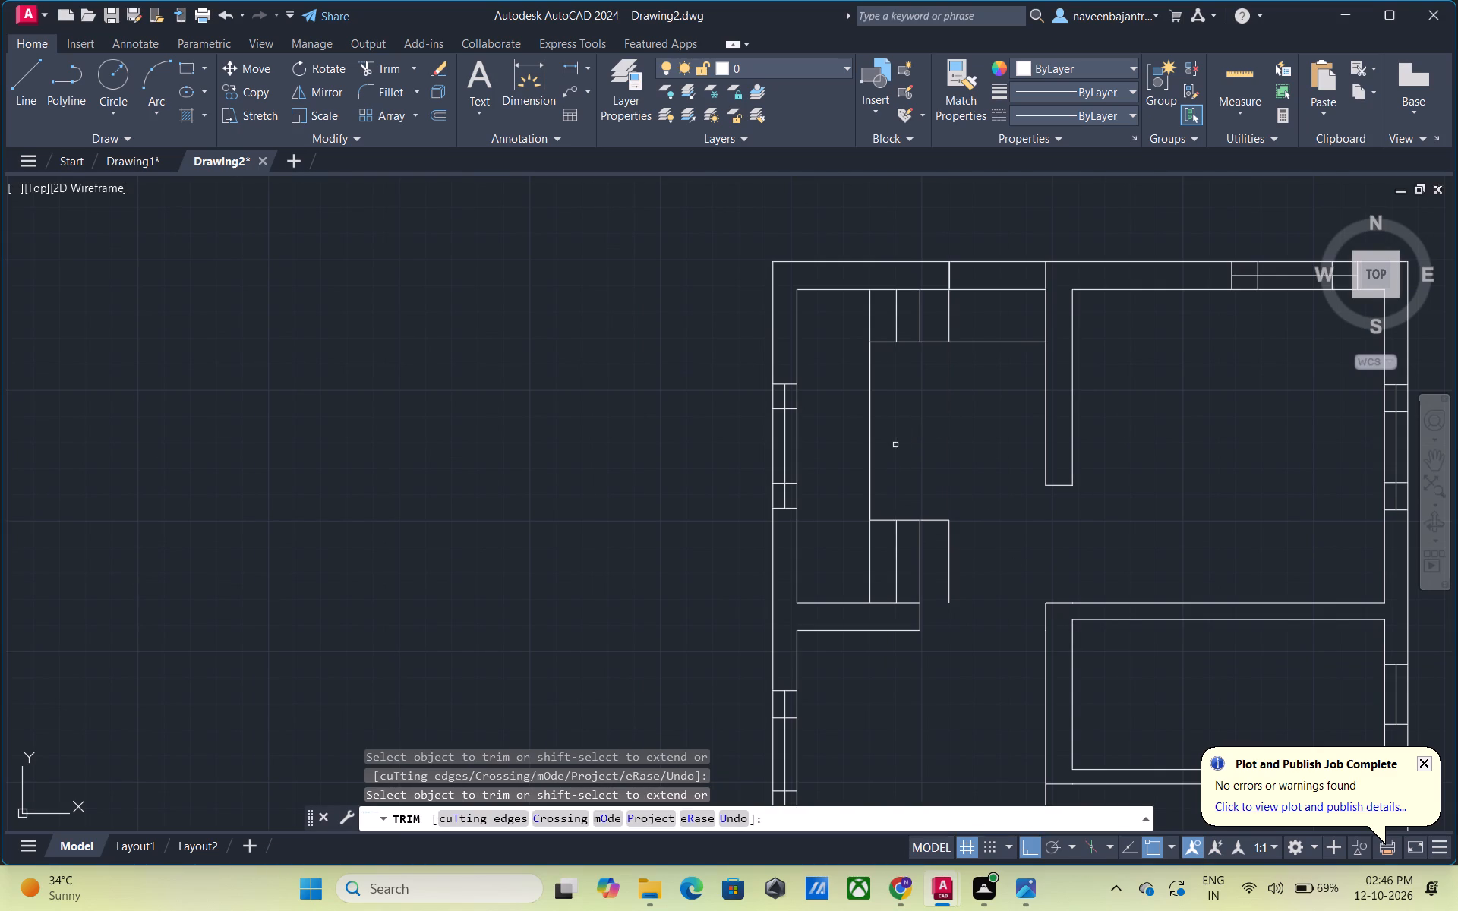
{"action": "key", "text": "1"}
{"action": "type", "text": "L"}
{"action": "key", "text": "space"}
{"action": "scroll", "coordinate": [958, 599], "scroll_direction": "up", "scroll_amount": 2}
{"action": "key", "text": "Escape"}
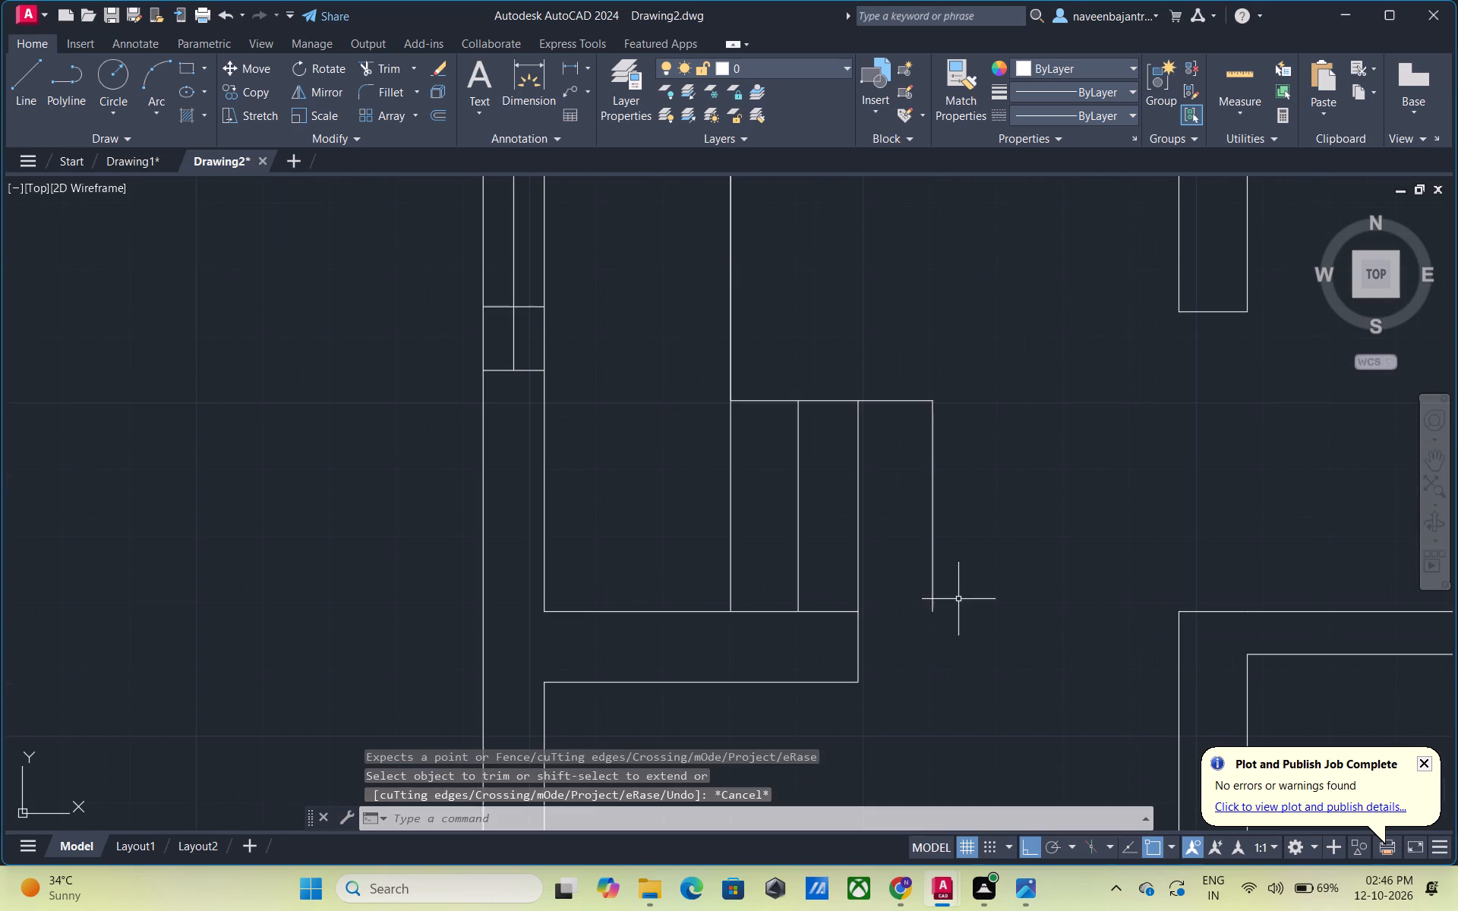
Draw a short horizontal line from the lower wall's corner to the bottom end of the rightmost vertical line, closing the lower flight.
{"action": "type", "text": "L"}
{"action": "key", "text": "space"}
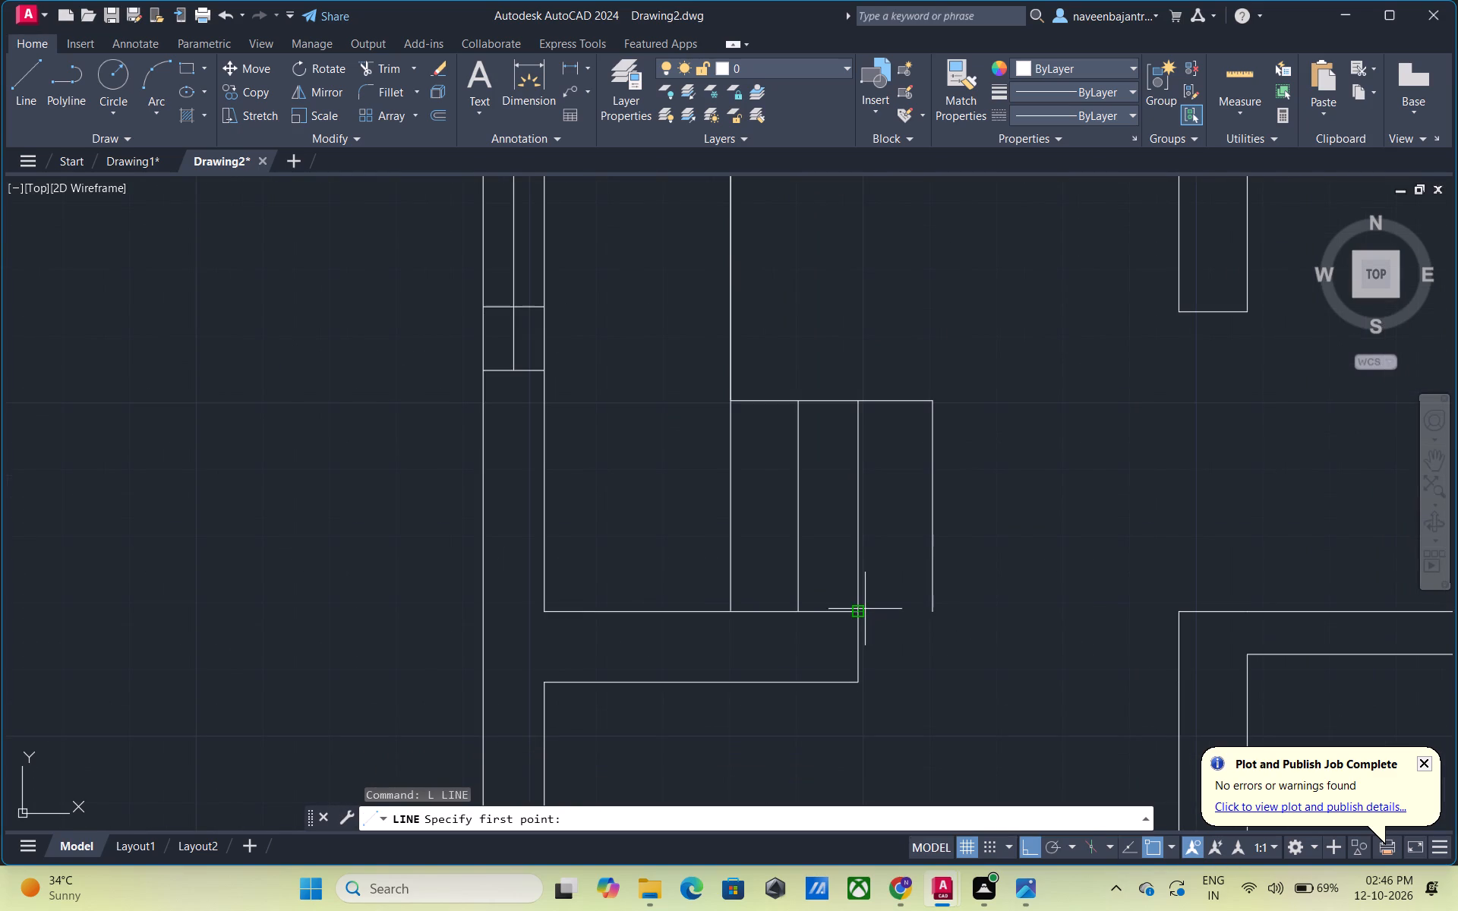
{"action": "left_click", "coordinate": [860, 612]}
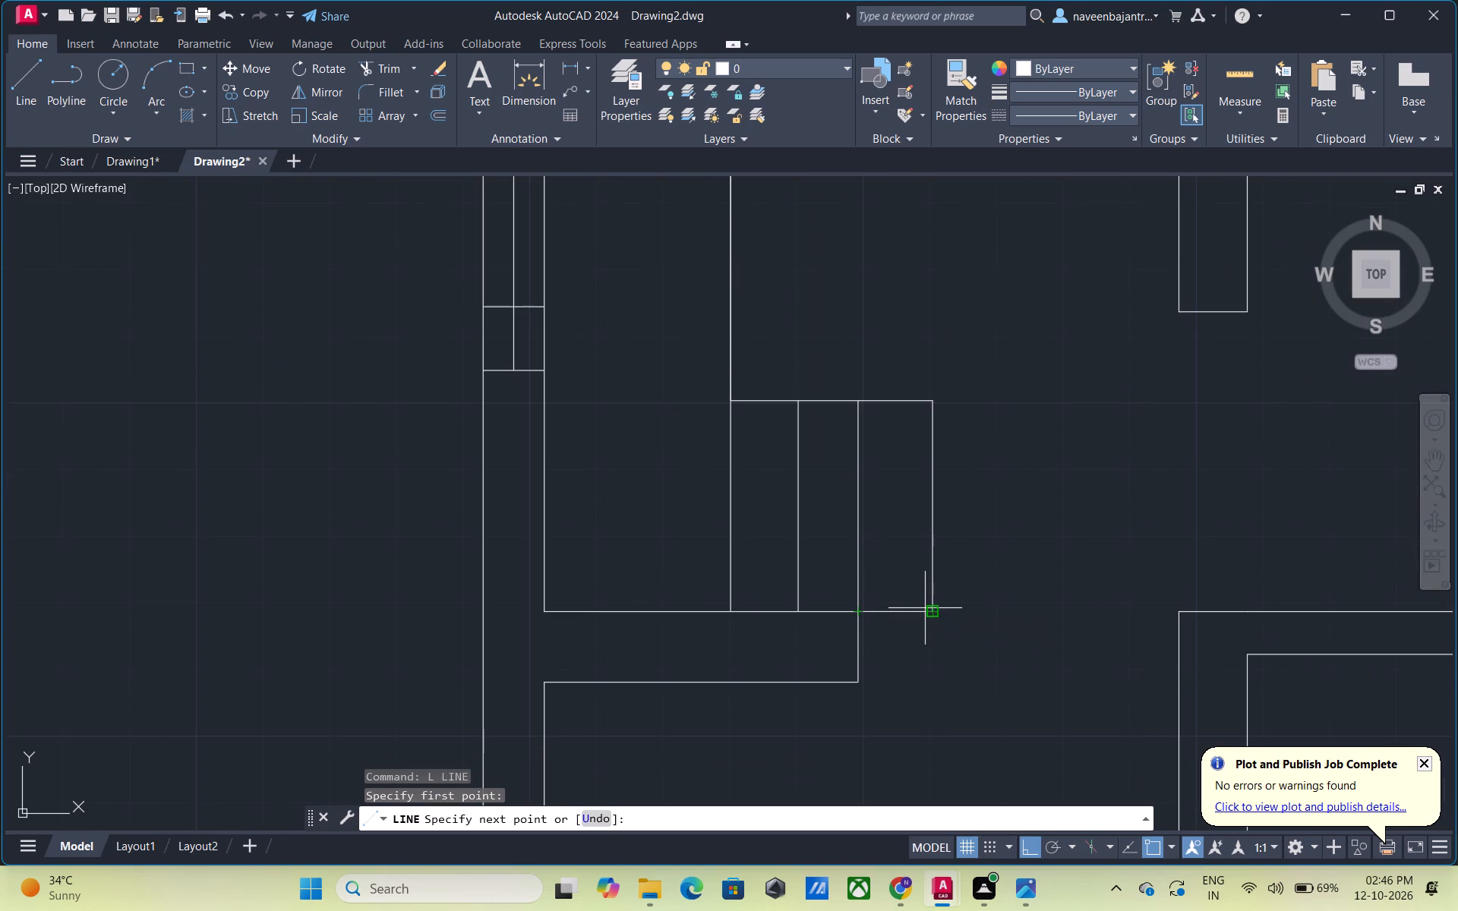
{"action": "left_click", "coordinate": [927, 608]}
{"action": "key", "text": "Escape"}
Draw a horizontal line from the lower flight's upper-left corner leftward past the left outer wall.
{"action": "scroll", "coordinate": [927, 608], "scroll_direction": "down", "scroll_amount": 3}
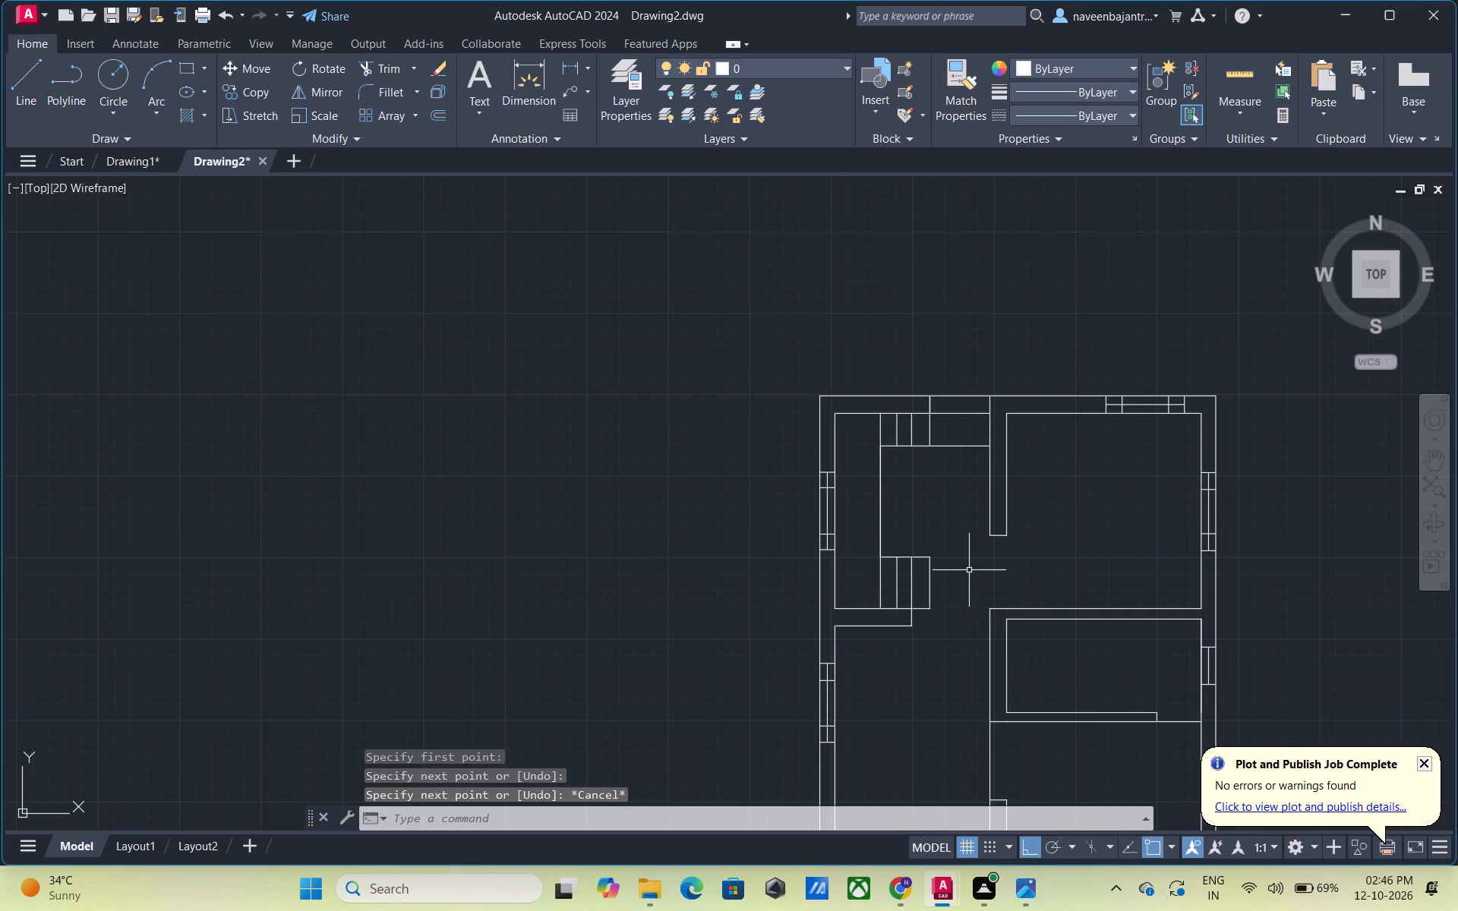
{"action": "scroll", "coordinate": [969, 570], "scroll_direction": "up", "scroll_amount": 2}
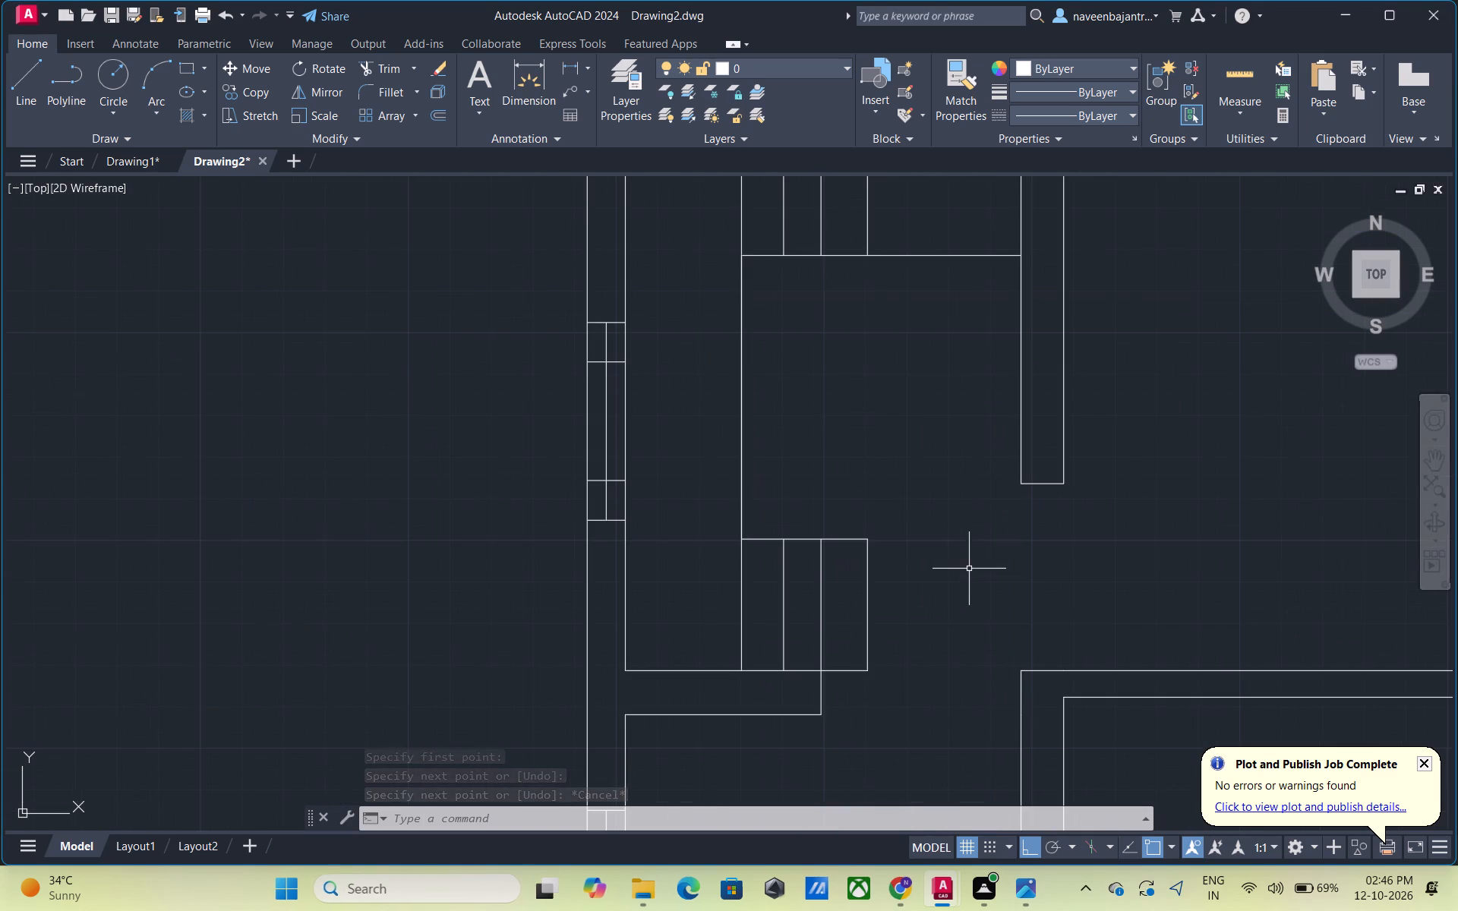
{"action": "middle_click_drag", "start_coordinate": [896, 512], "coordinate": [955, 518]}
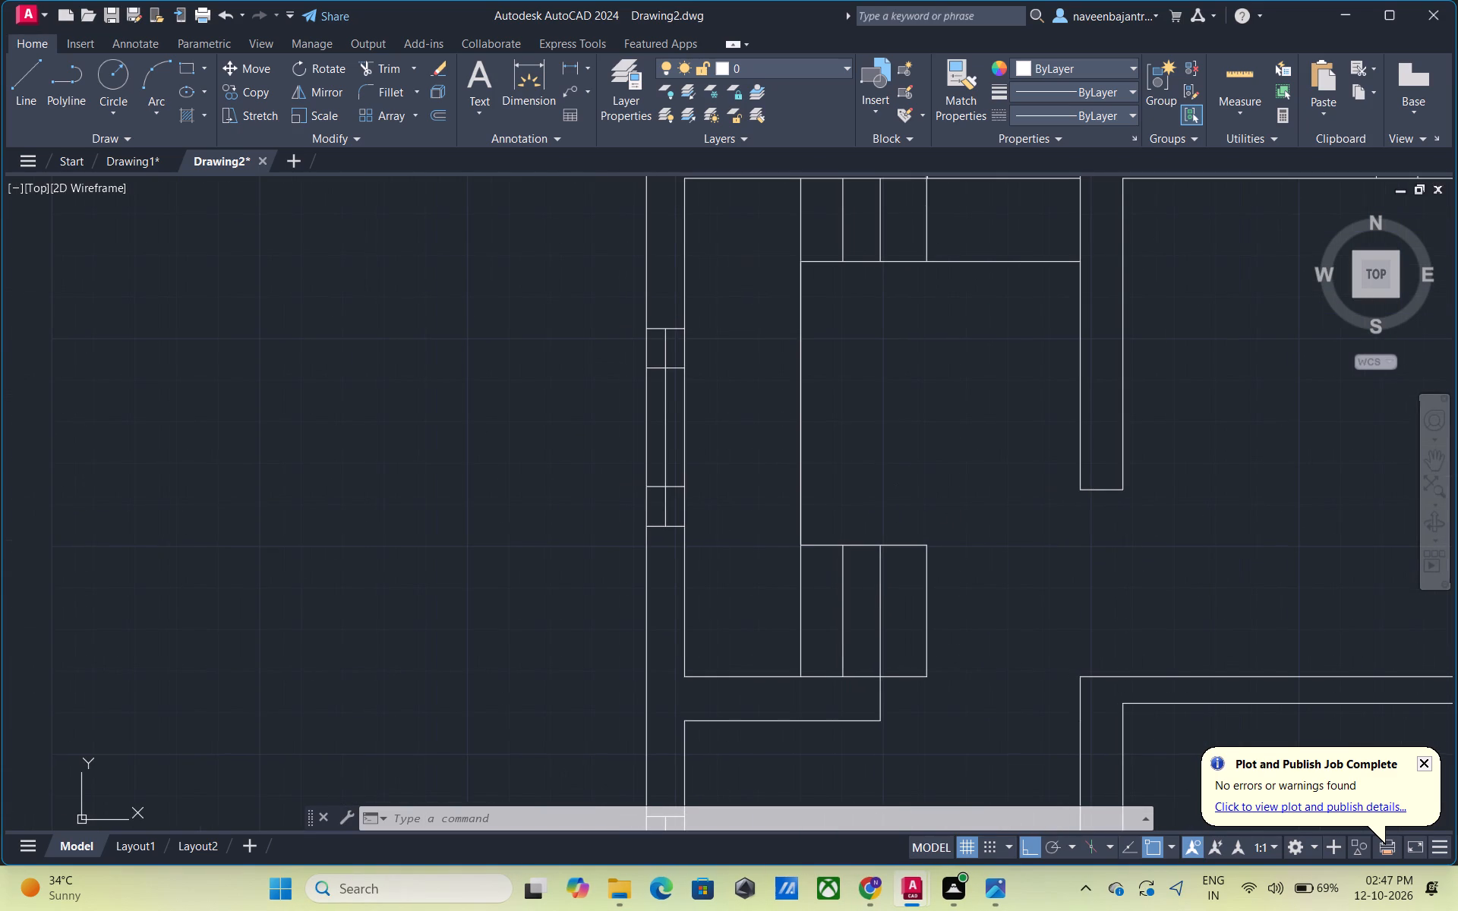
{"action": "key", "text": "Escape"}
{"action": "type", "text": "L"}
{"action": "key", "text": "space"}
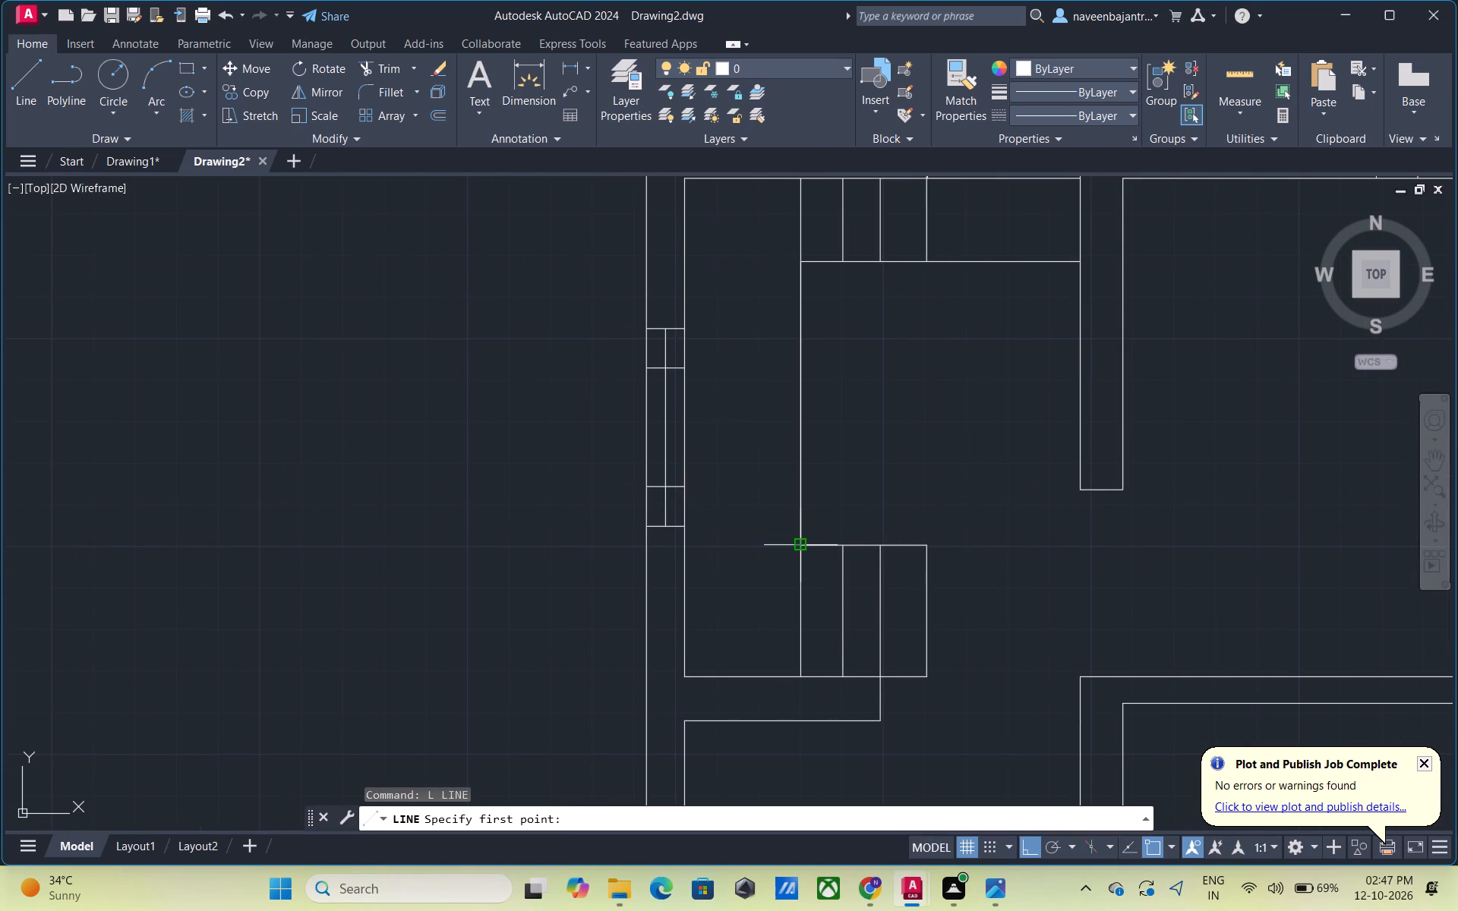
{"action": "left_click", "coordinate": [805, 549]}
{"action": "left_click", "coordinate": [578, 559]}
{"action": "key", "text": "Escape"}
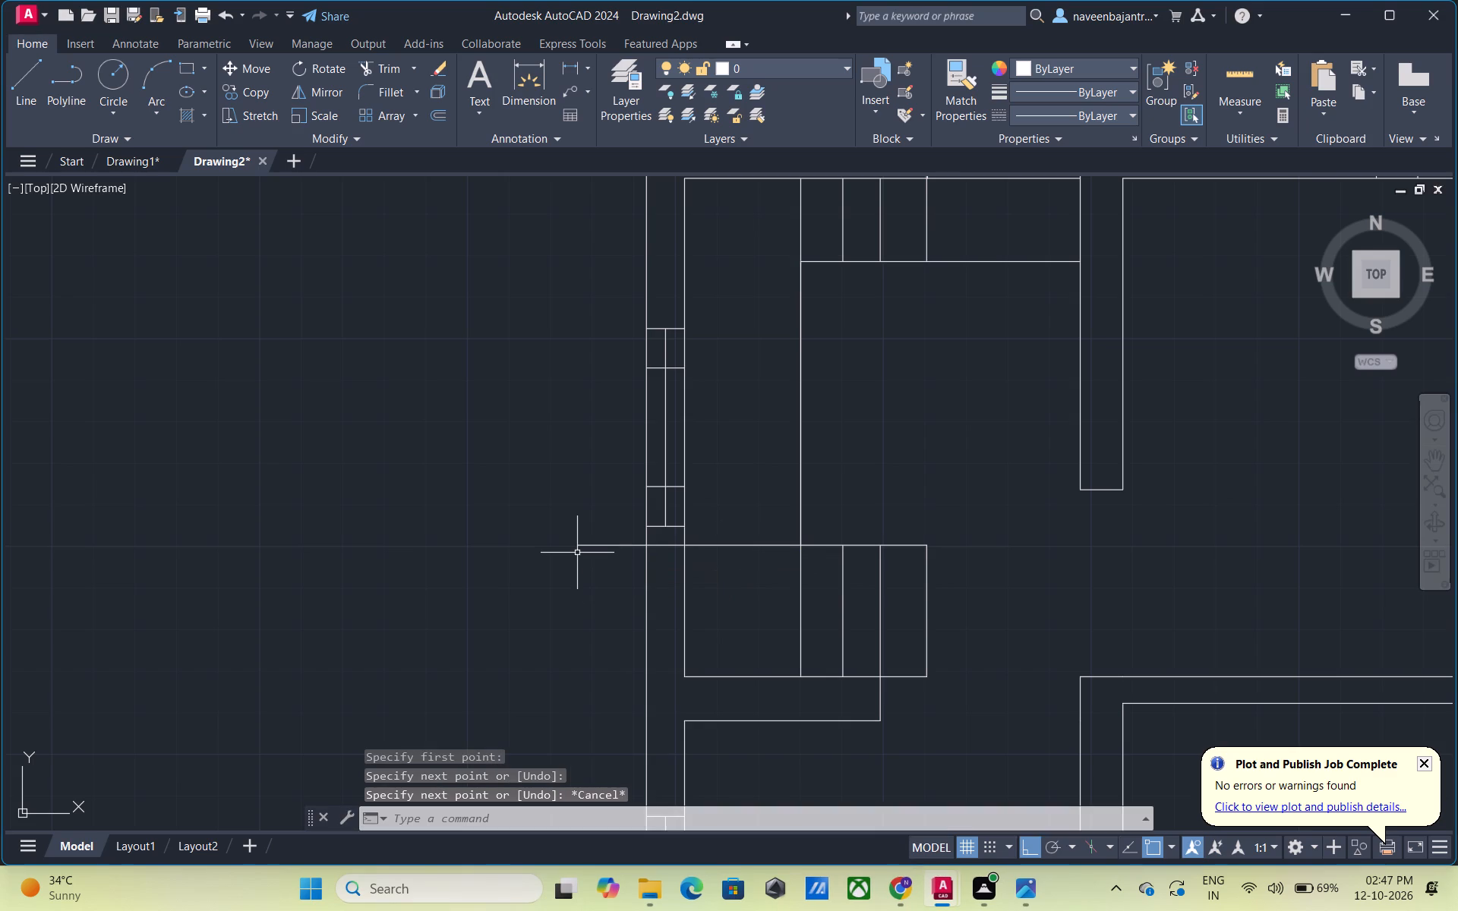
Trim the new horizontal line back to the inner face of the left outer wall.
{"action": "key", "text": "t"}
{"action": "key", "text": "r"}
{"action": "key", "text": "space"}
{"action": "left_click", "coordinate": [620, 545]}
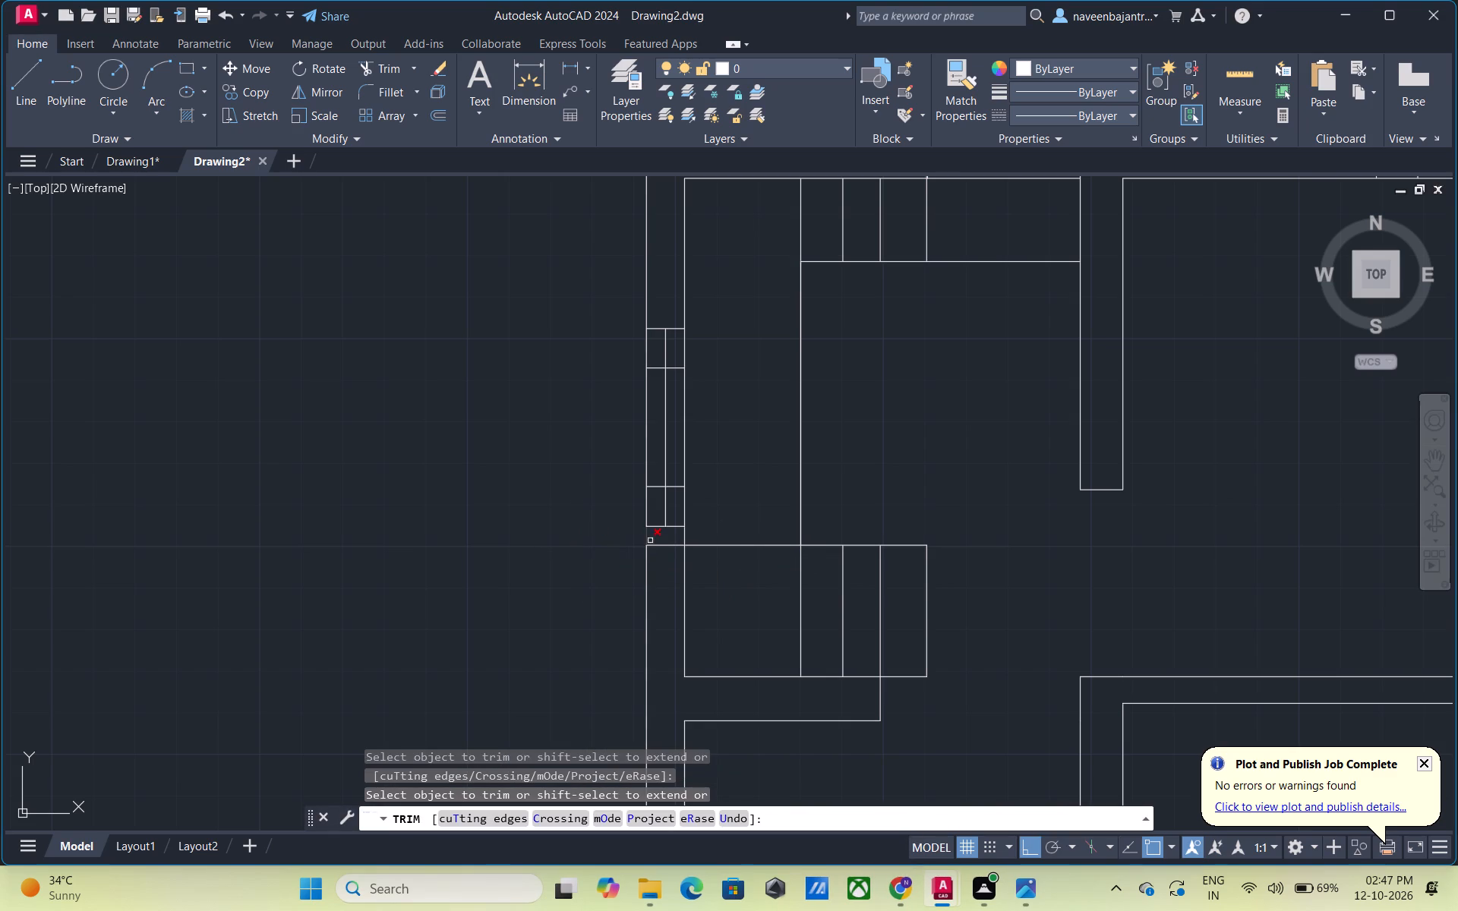
{"action": "left_click", "coordinate": [666, 544]}
{"action": "key", "text": "Escape"}
Offset the horizontal line beside the left wall upward three times in succession at 10" spacing.
{"action": "type", "text": "O"}
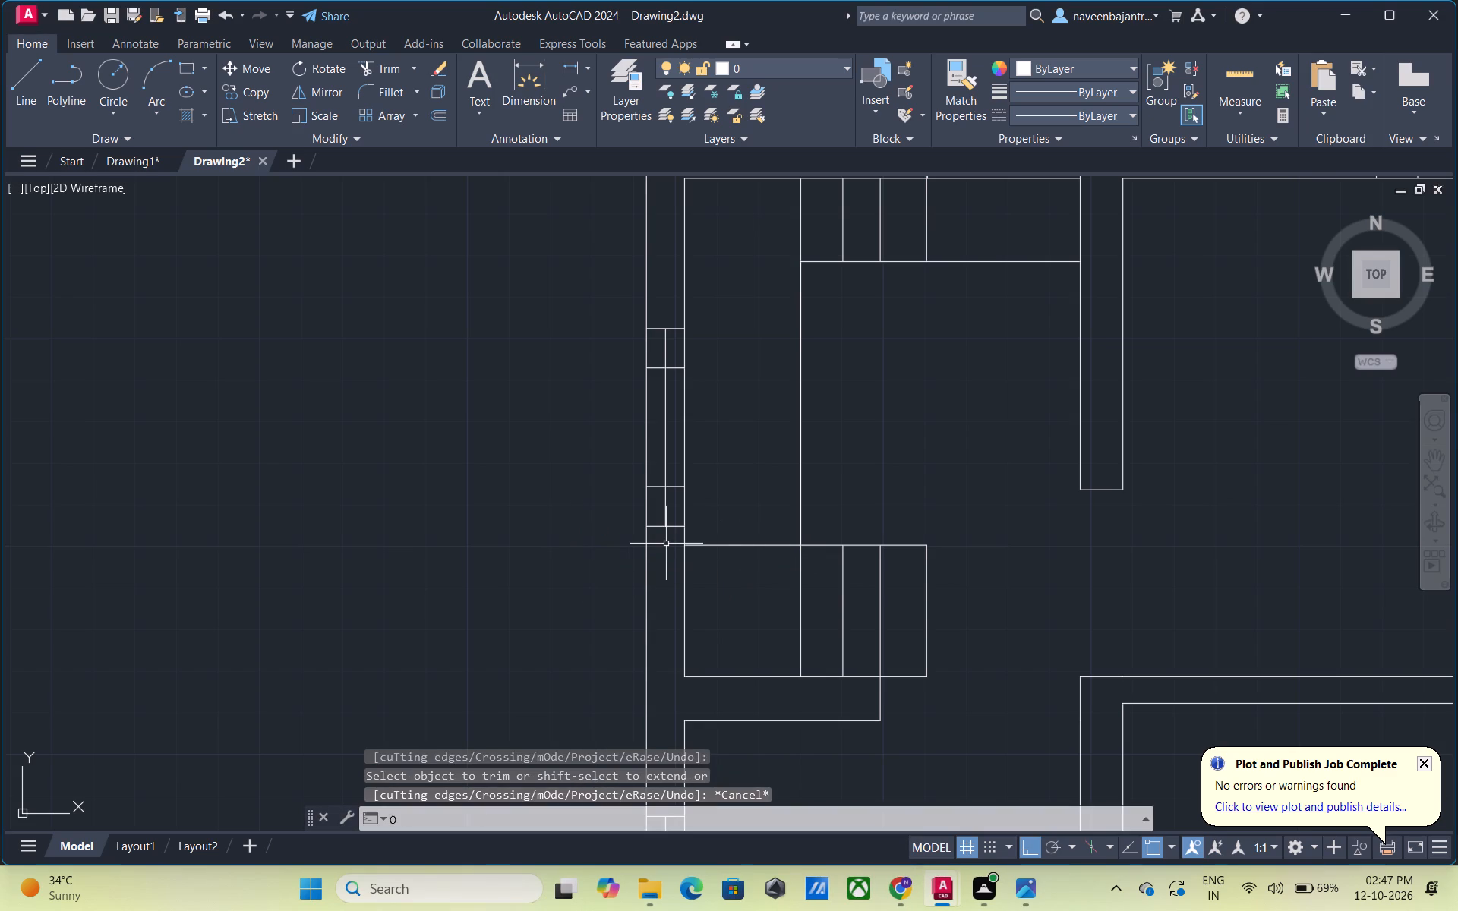
{"action": "key", "text": "space"}
{"action": "key", "text": "space"}
{"action": "left_click", "coordinate": [729, 544]}
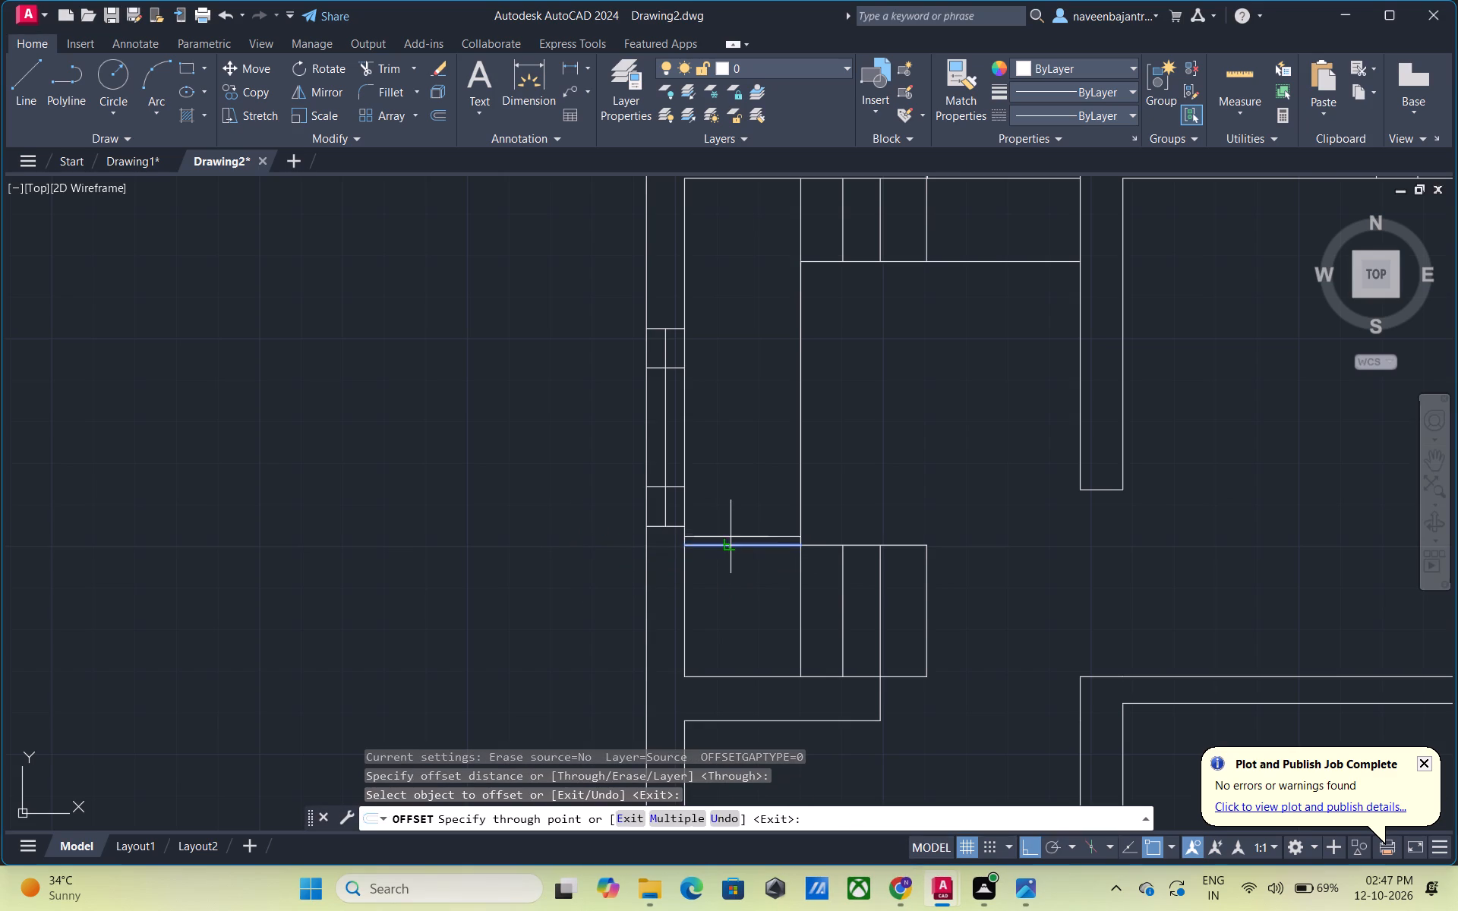
{"action": "type", "text": "10\""}
{"action": "key", "text": "Return"}
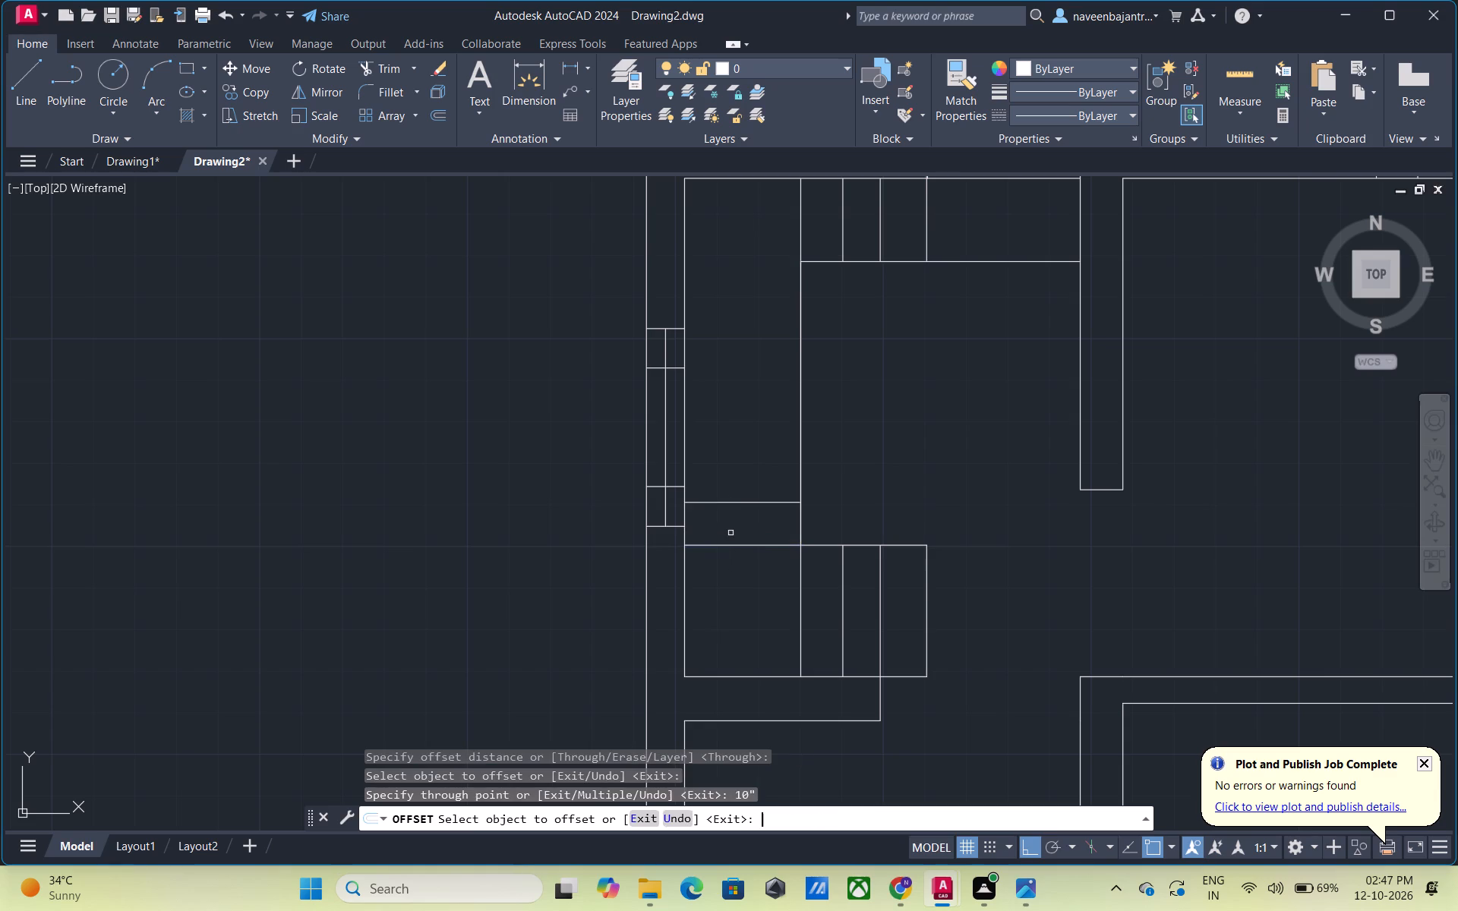
{"action": "left_click", "coordinate": [737, 503]}
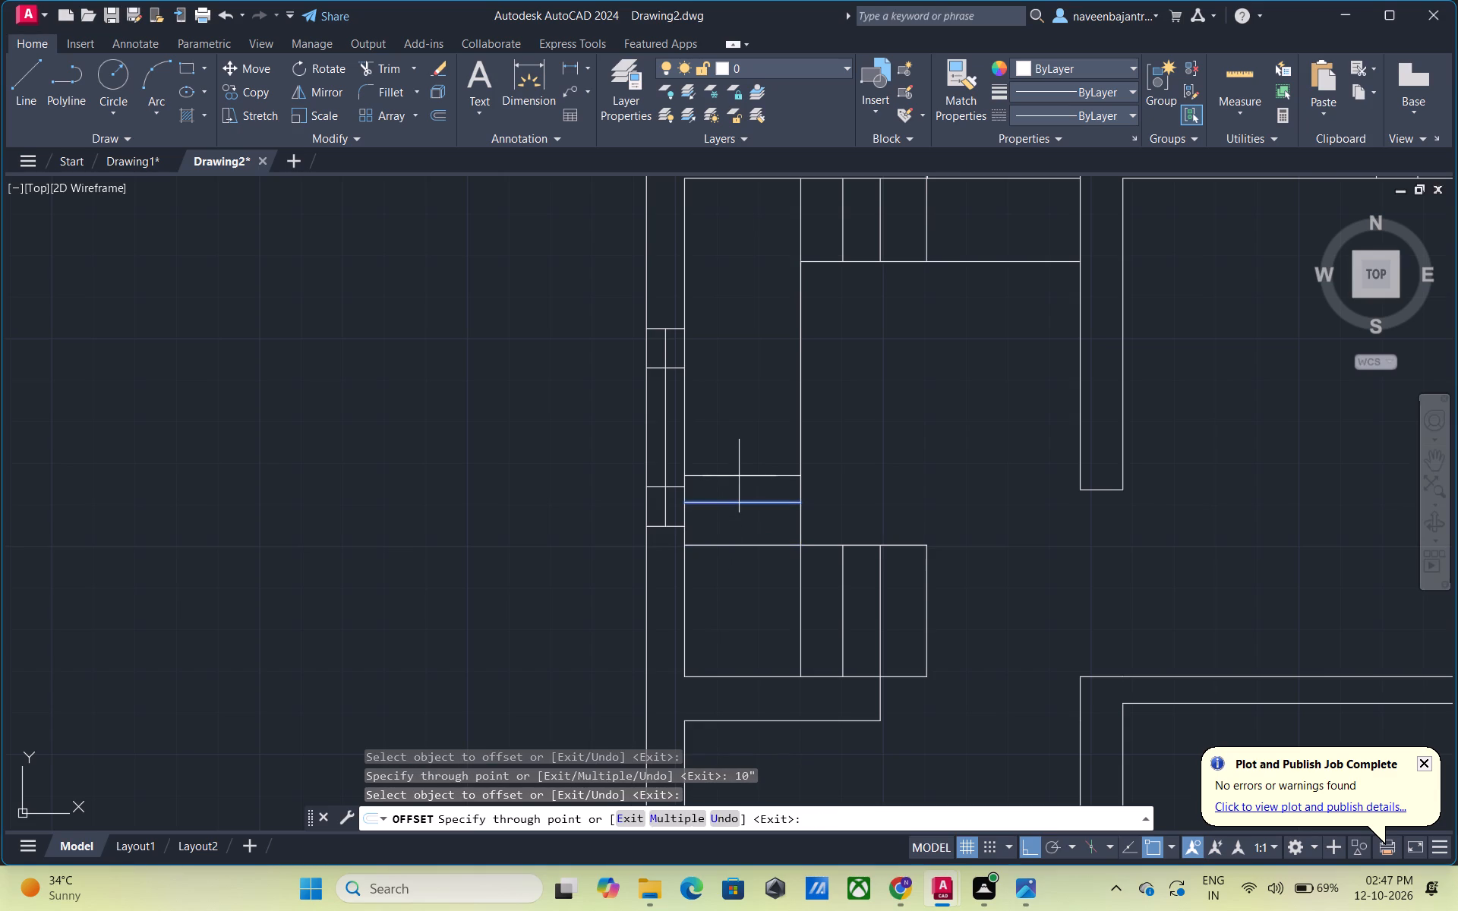
{"action": "type", "text": "10"}
{"action": "key", "text": "shift+quotedbl"}
{"action": "key", "text": "Return"}
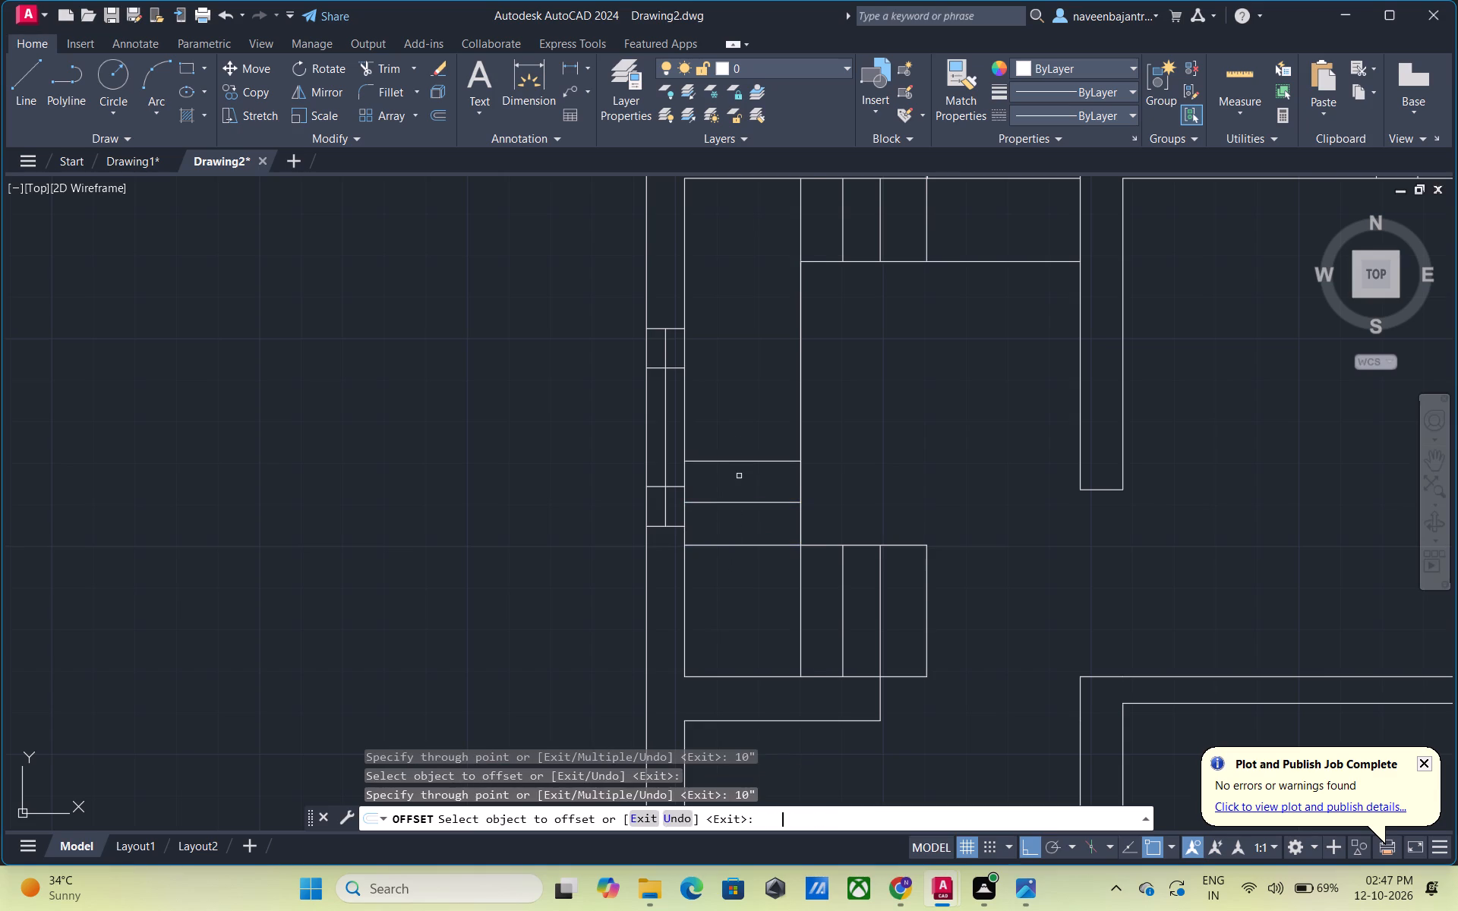
{"action": "left_click", "coordinate": [743, 462]}
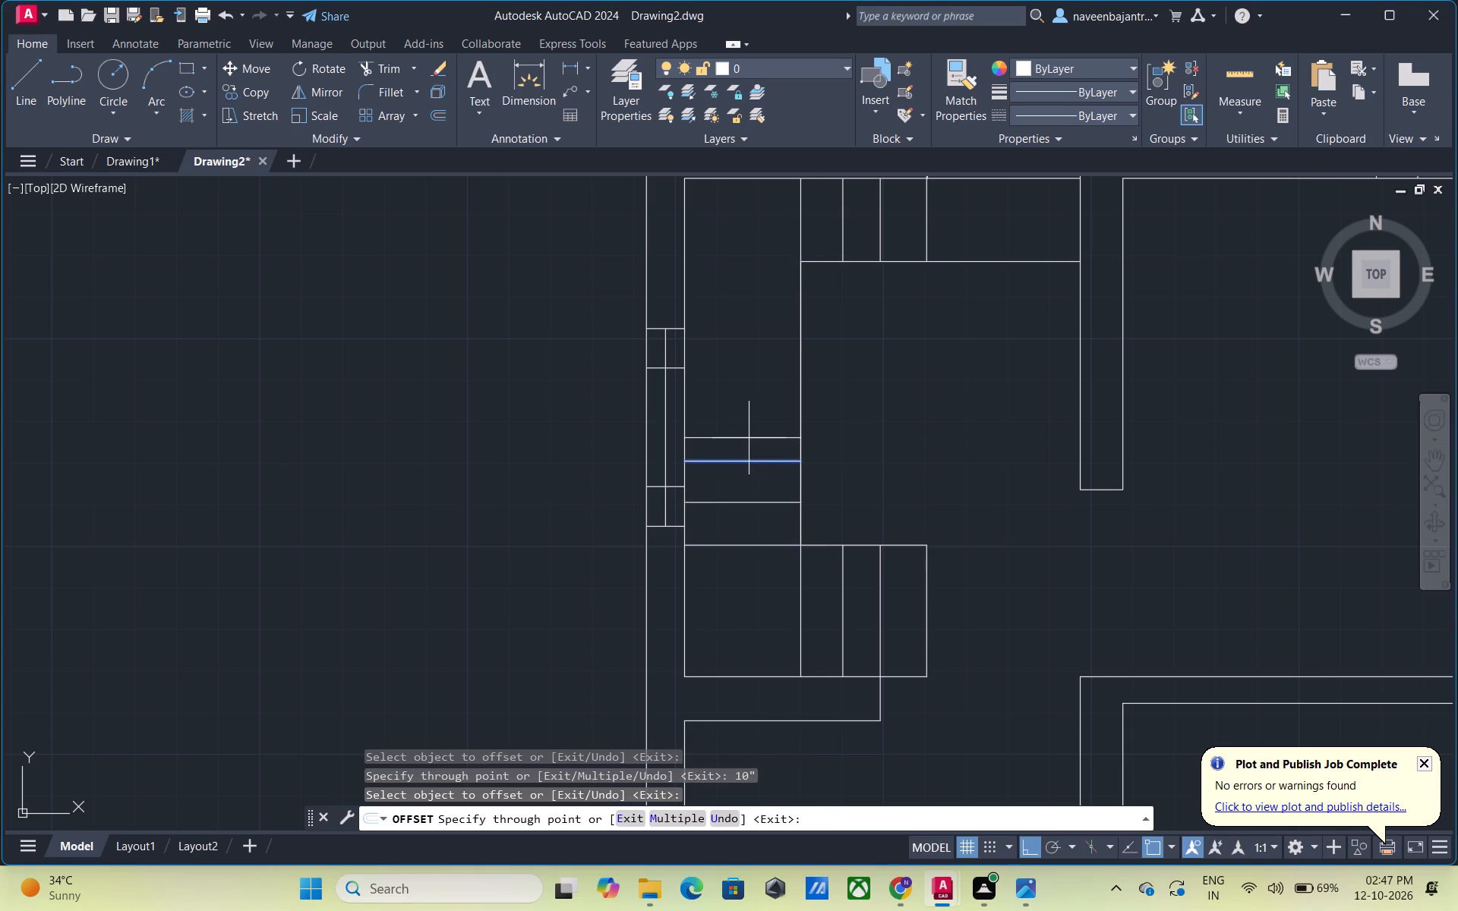
{"action": "type", "text": "10"}
{"action": "key", "text": "shift+quotedbl"}
{"action": "key", "text": "Return"}
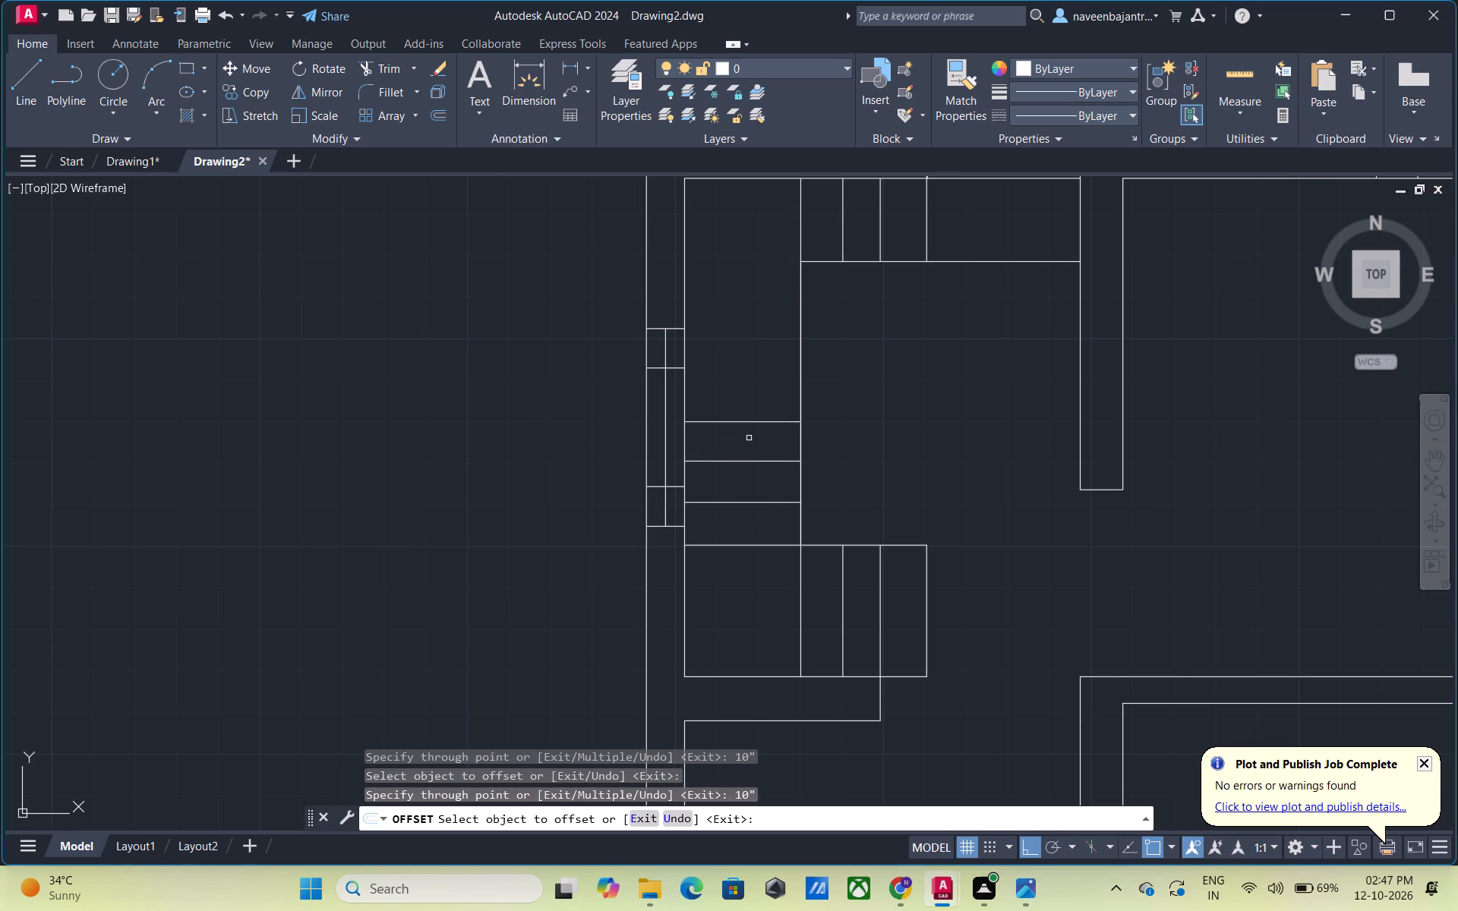
Offset the uppermost tread line beside the left wall upward four times in succession at 10" spacing.
{"action": "left_click", "coordinate": [751, 421]}
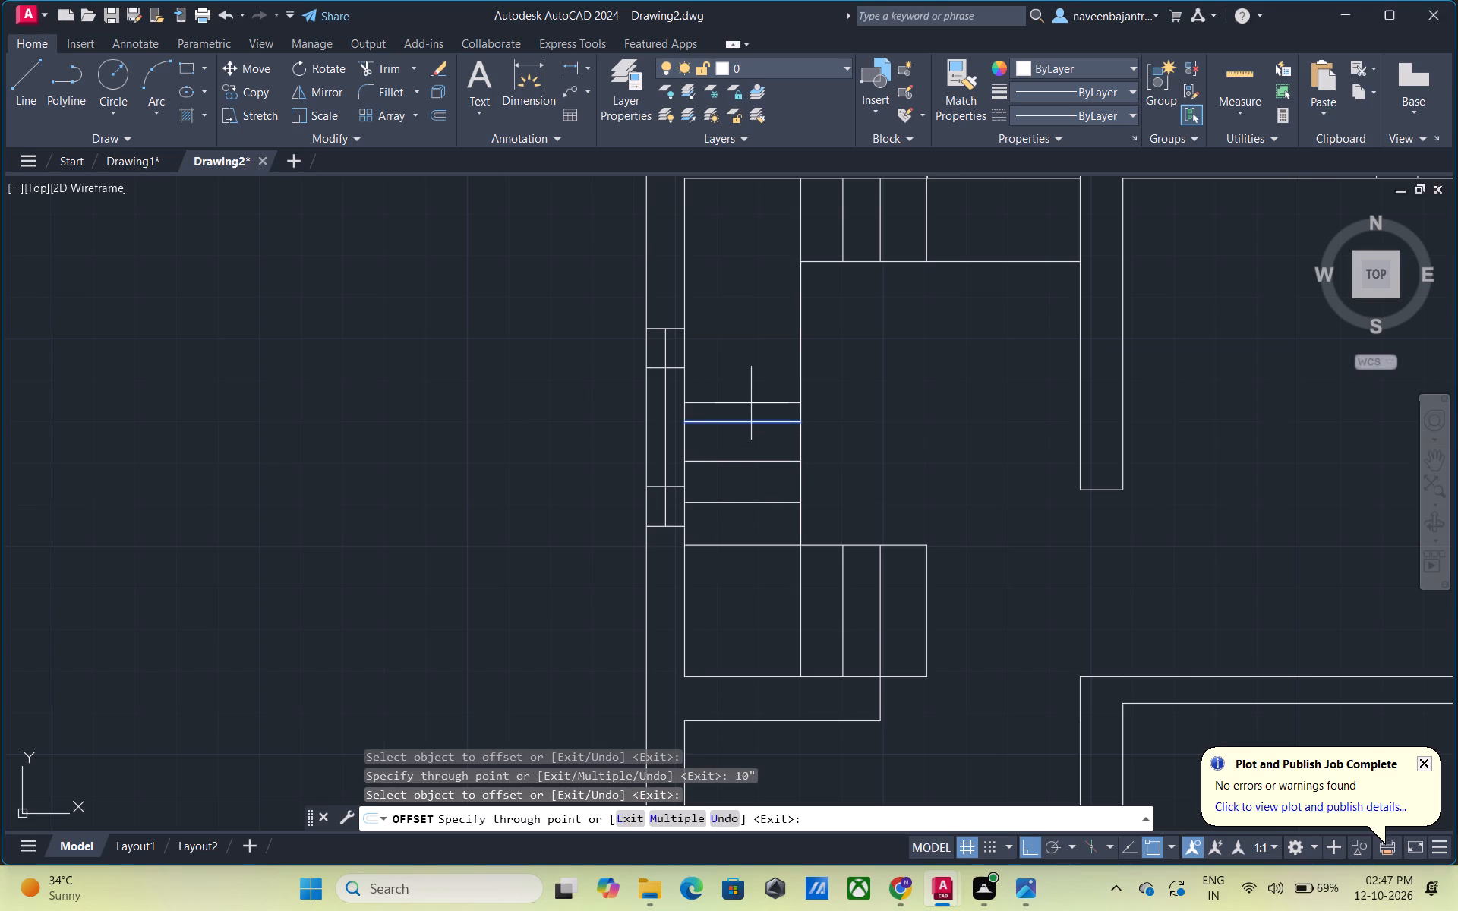
{"action": "type", "text": "10\""}
{"action": "key", "text": "Return"}
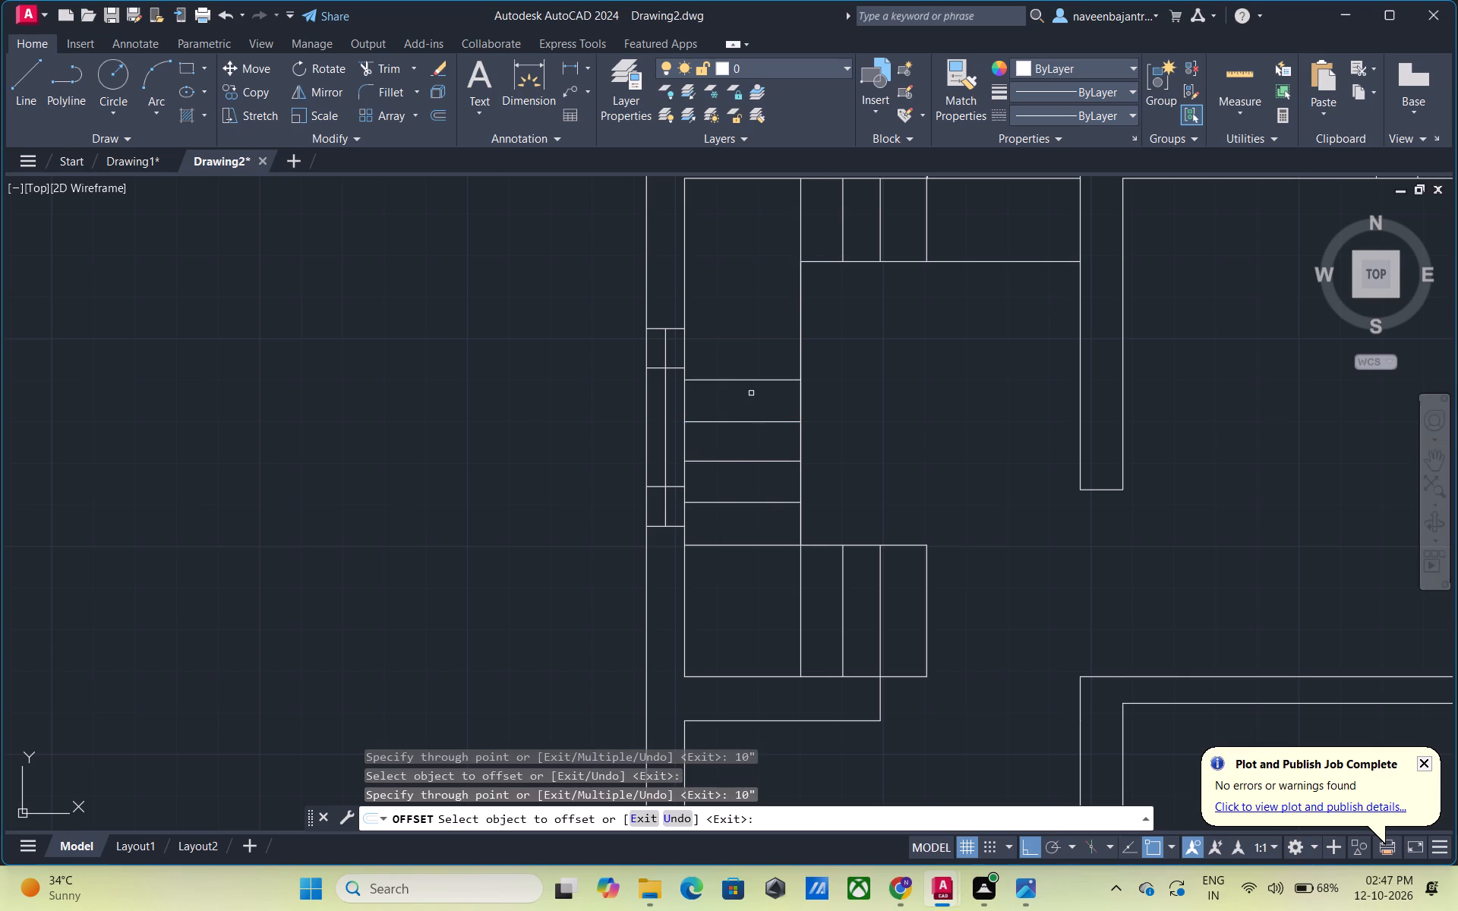
{"action": "left_click", "coordinate": [751, 380]}
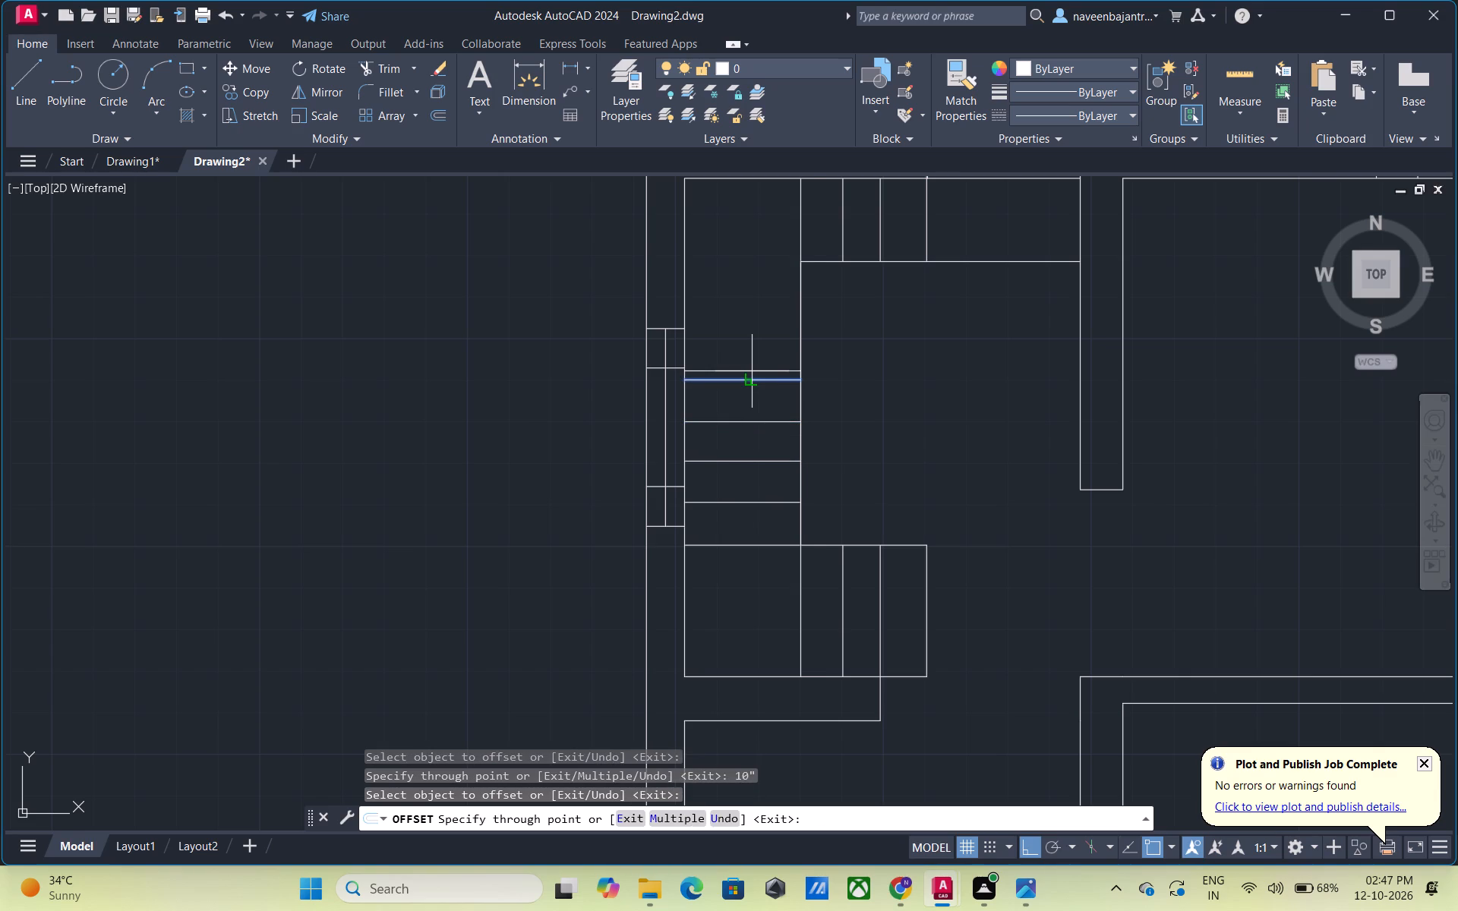
{"action": "type", "text": "10\""}
{"action": "key", "text": "Return"}
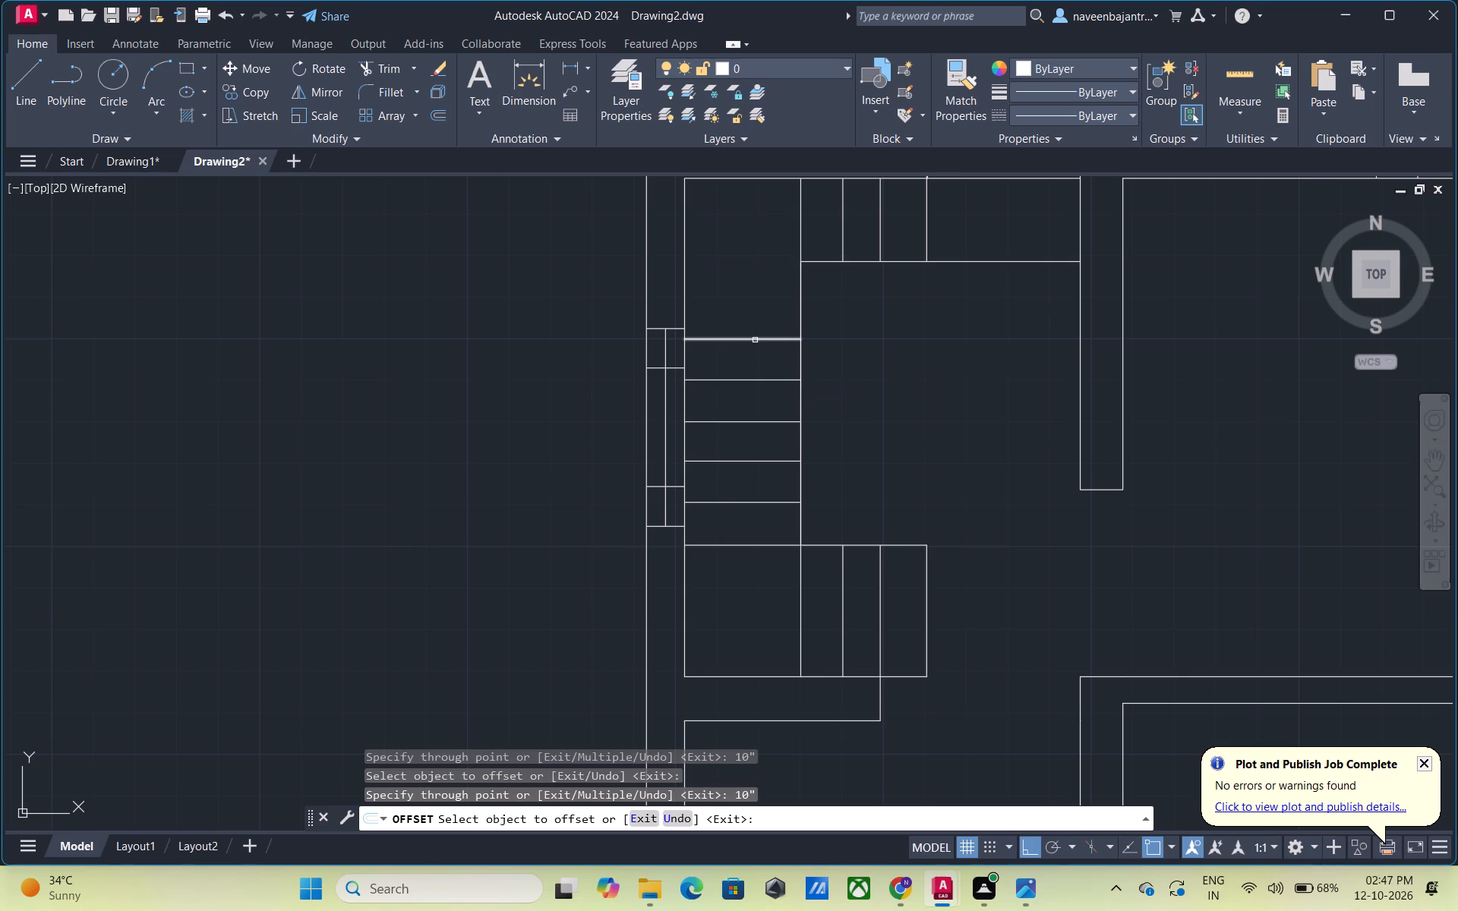
{"action": "left_click", "coordinate": [755, 340]}
{"action": "type", "text": "10\""}
{"action": "key", "text": "Return"}
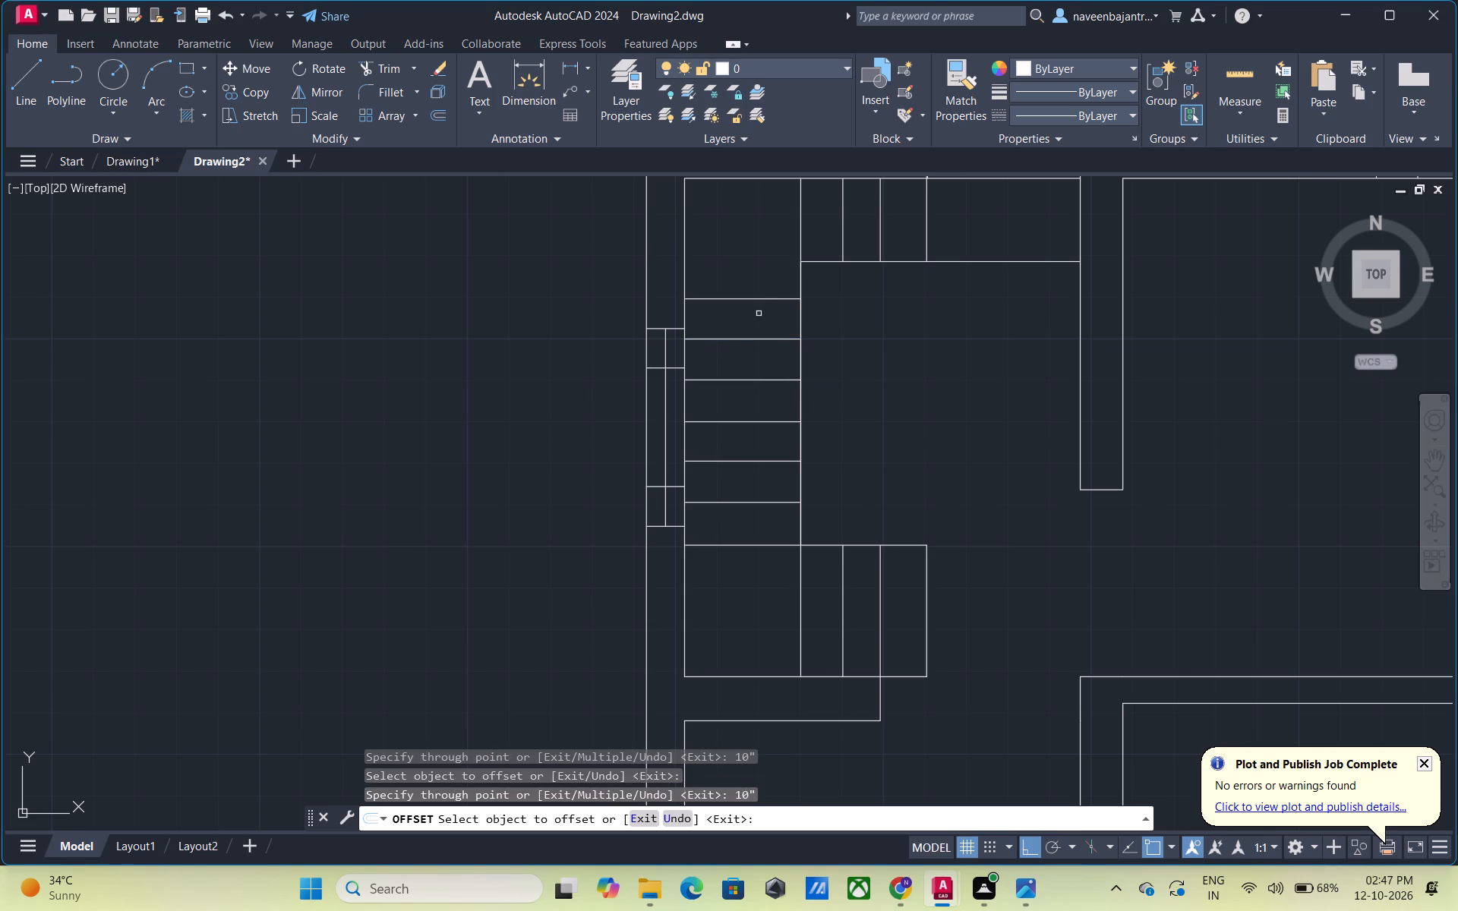
{"action": "left_click", "coordinate": [762, 300]}
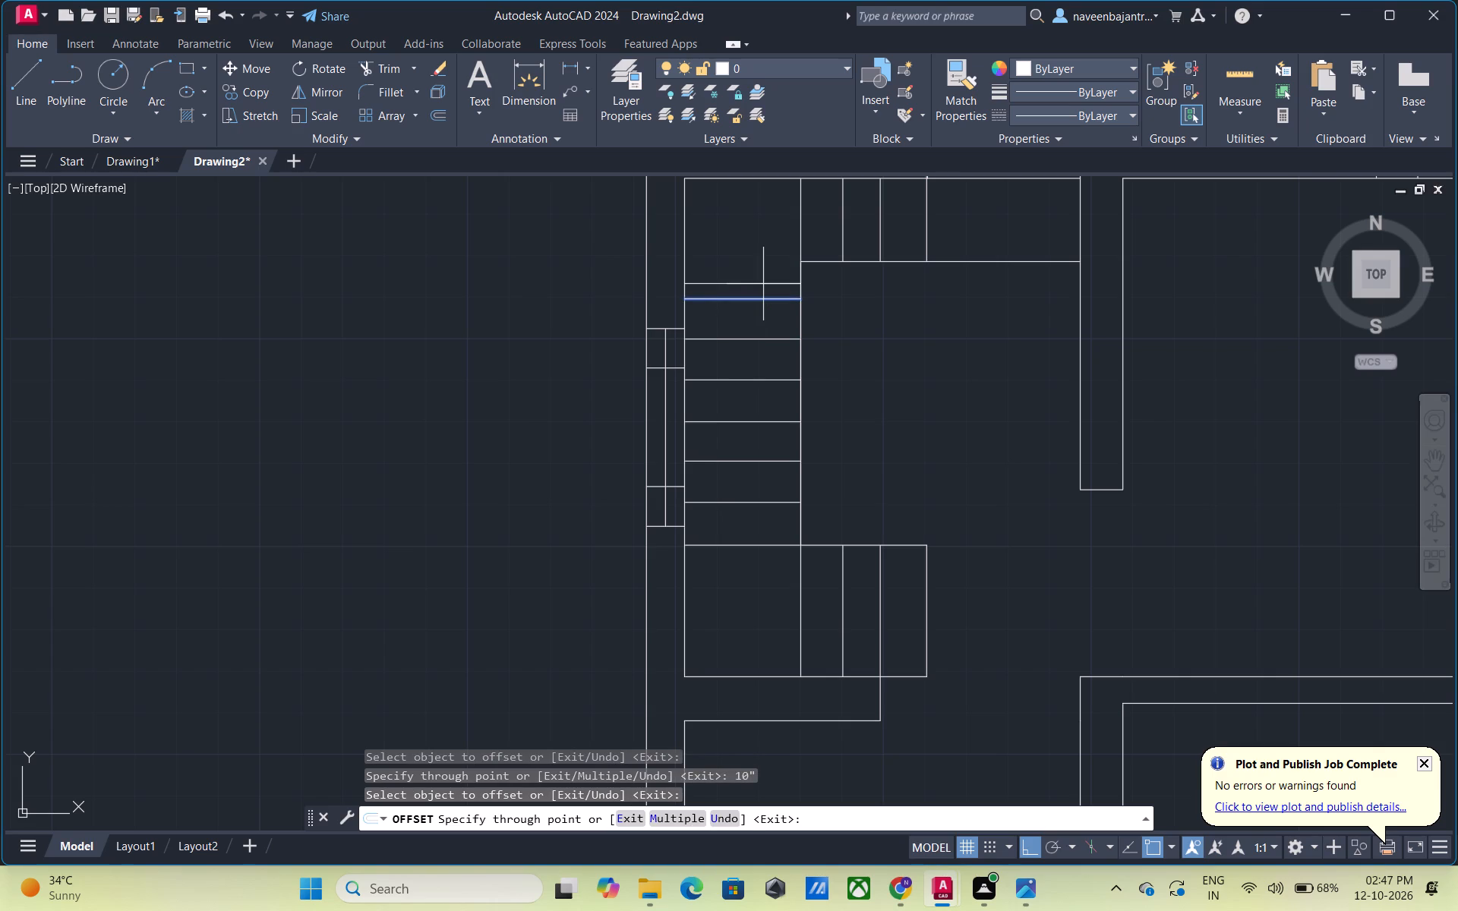
{"action": "type", "text": "10\""}
{"action": "key", "text": "Return"}
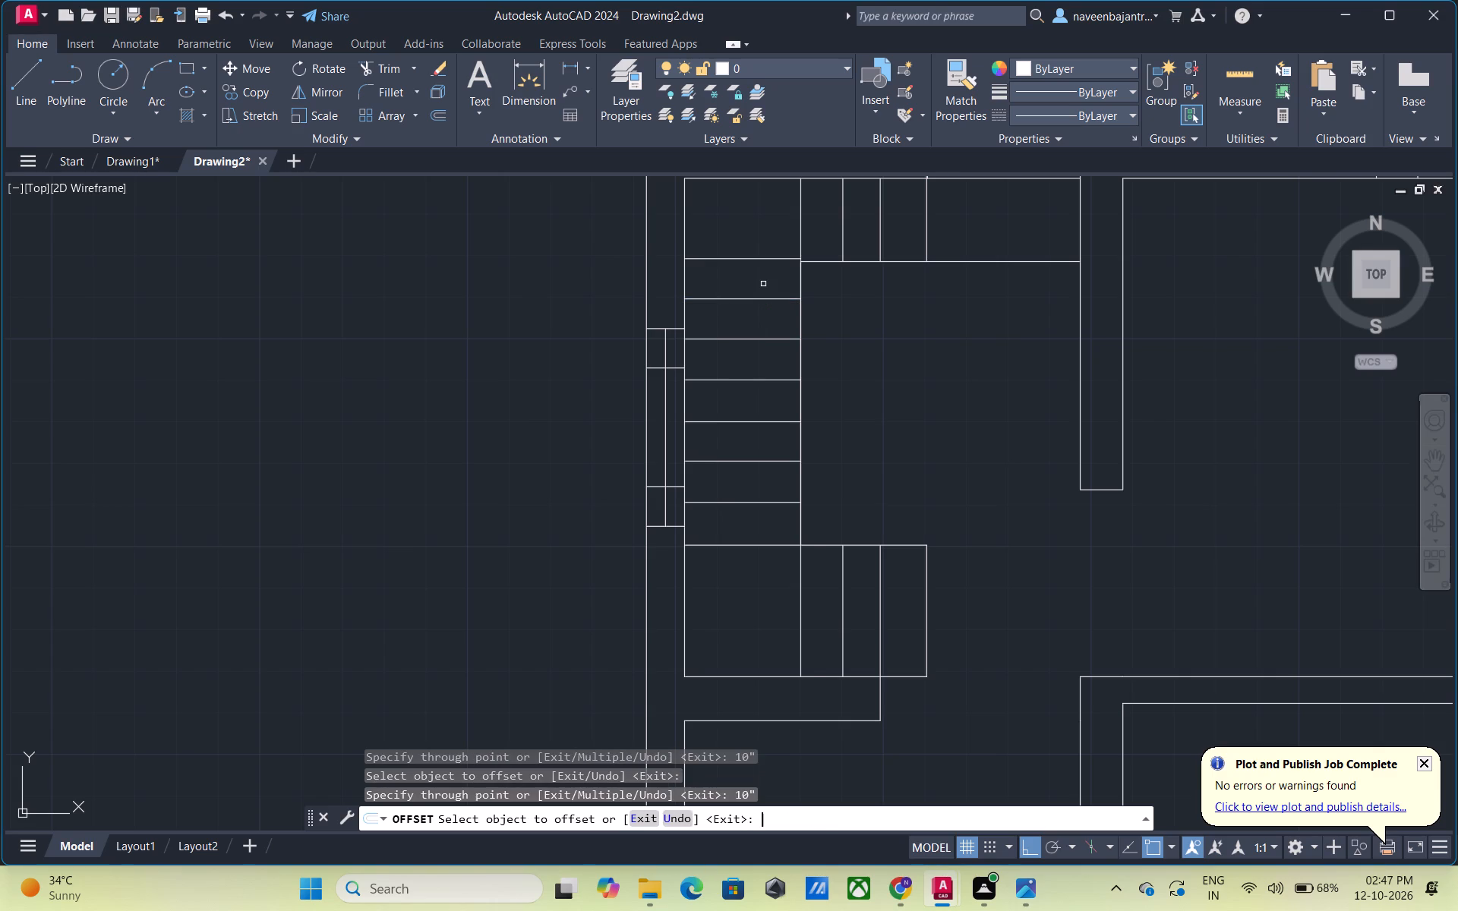
{"action": "key", "text": "Escape"}
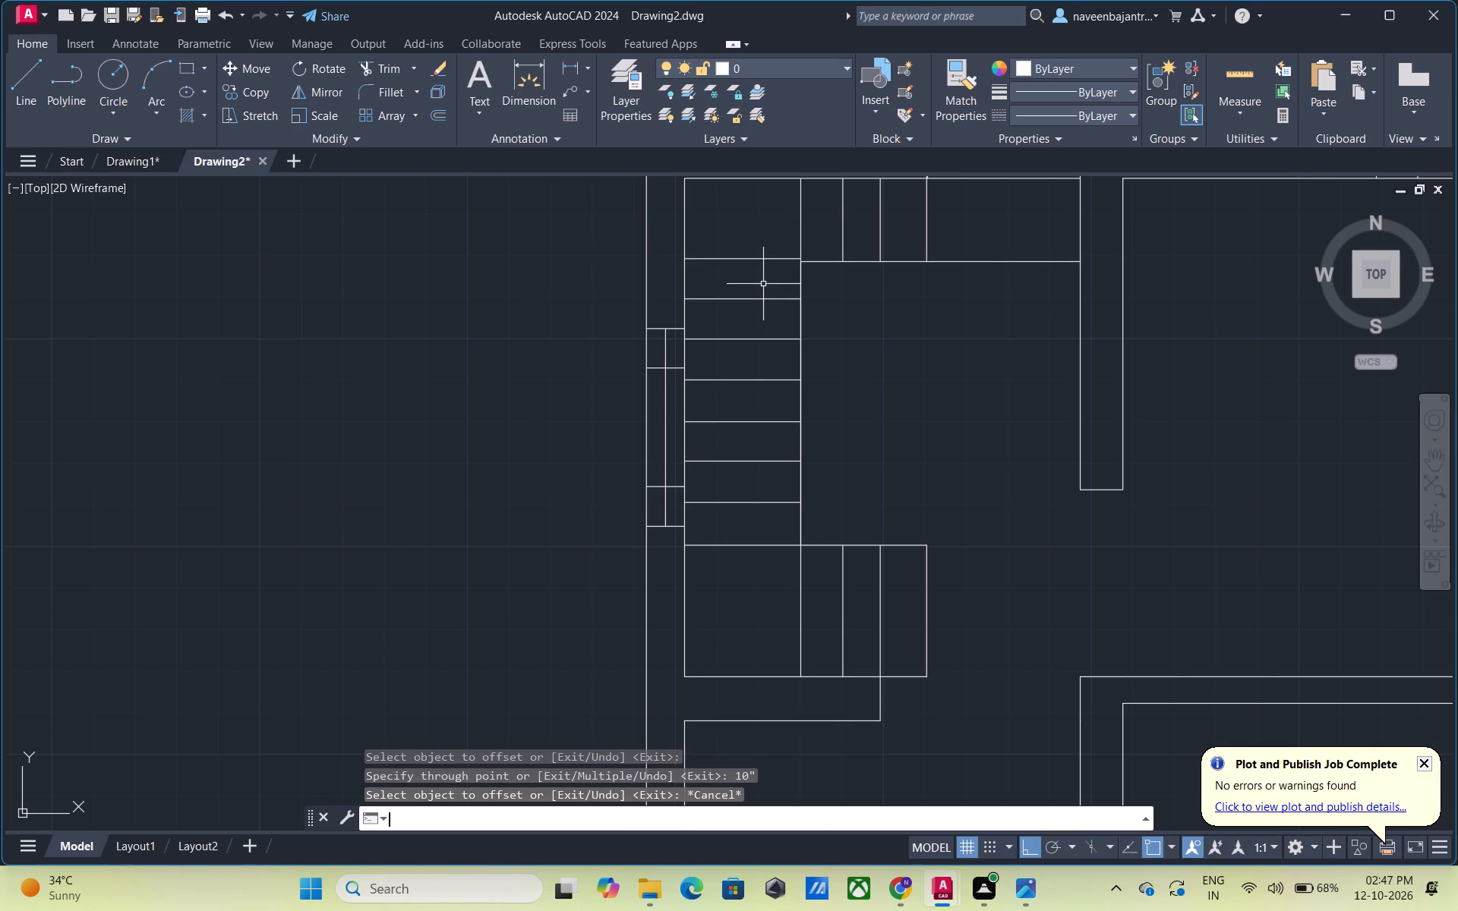
Offset the top flight's rightmost vertical tread line to the right twice in succession at 10" spacing.
{"action": "scroll", "coordinate": [879, 430], "scroll_direction": "down", "scroll_amount": 2}
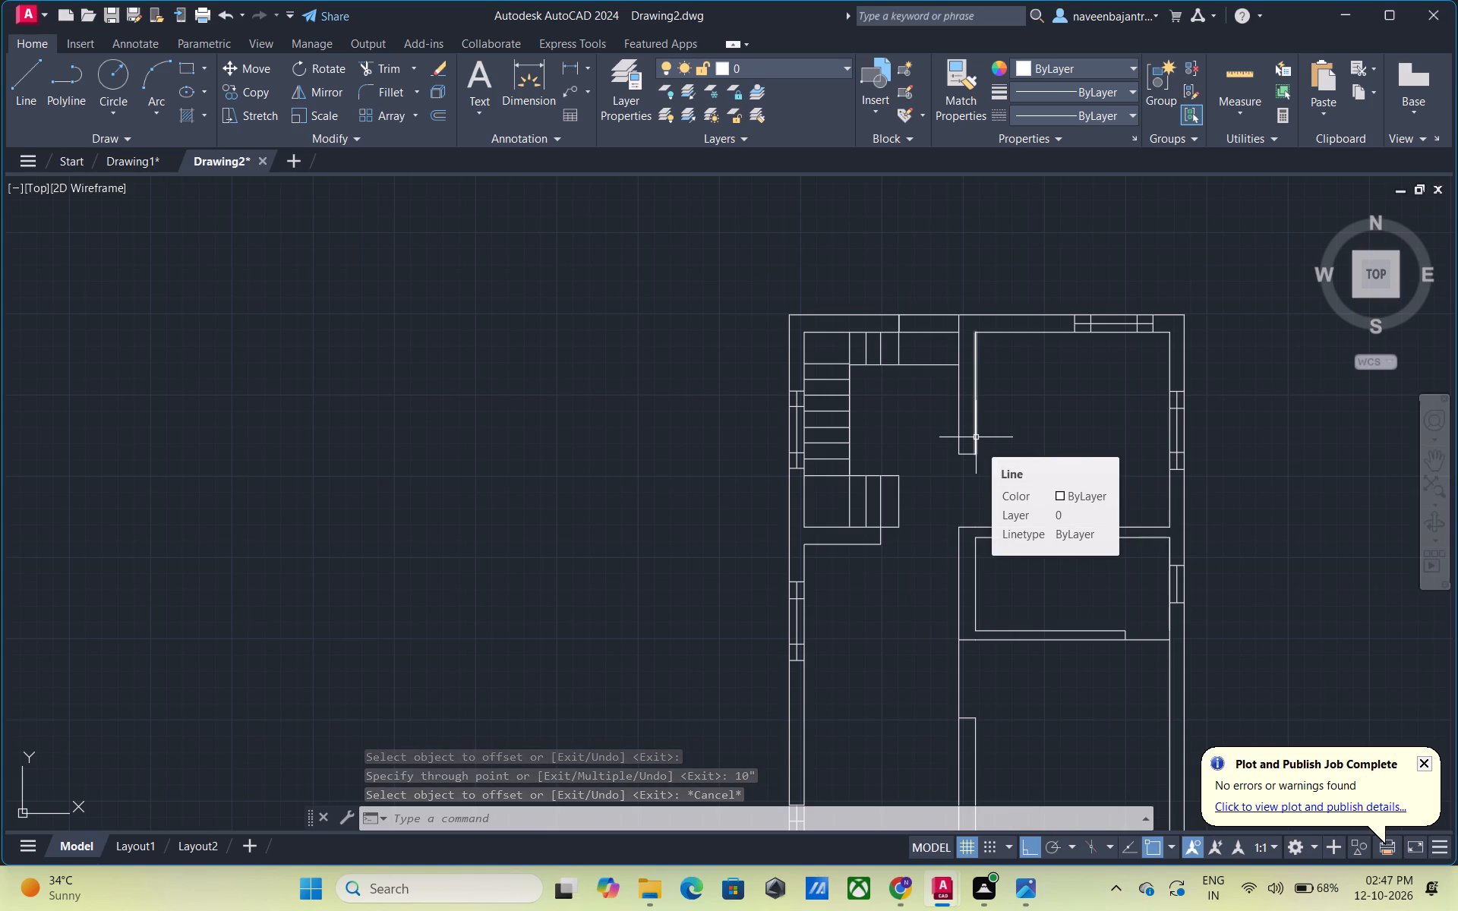
{"action": "middle_click_drag", "start_coordinate": [929, 445], "coordinate": [922, 446]}
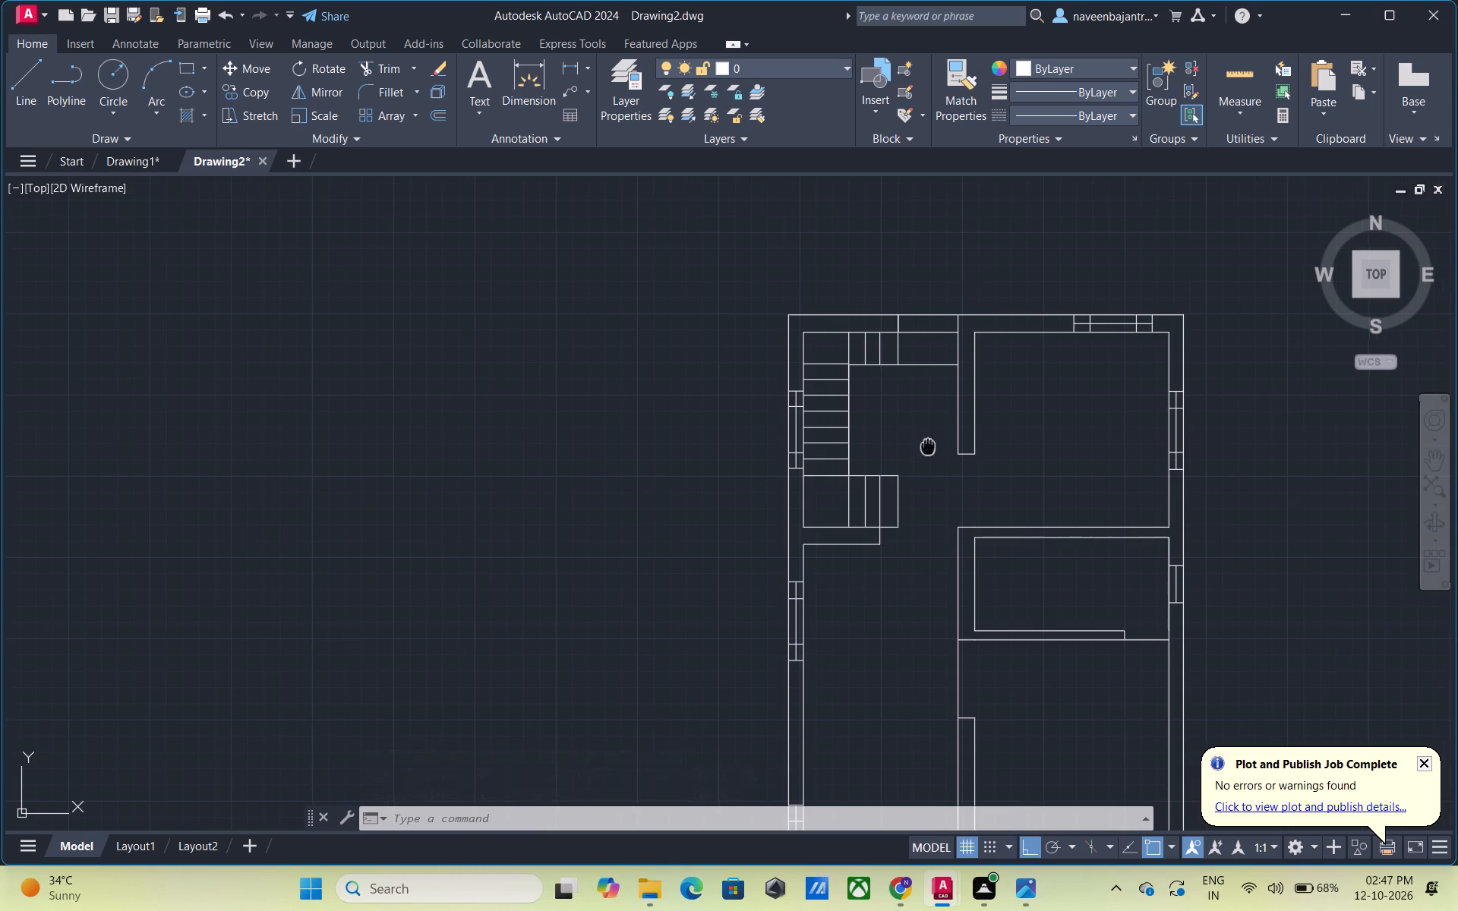
{"action": "middle_click_drag", "start_coordinate": [922, 446], "coordinate": [834, 464]}
{"action": "scroll", "coordinate": [813, 425], "scroll_direction": "up", "scroll_amount": 2}
{"action": "middle_click_drag", "start_coordinate": [812, 422], "coordinate": [804, 437]}
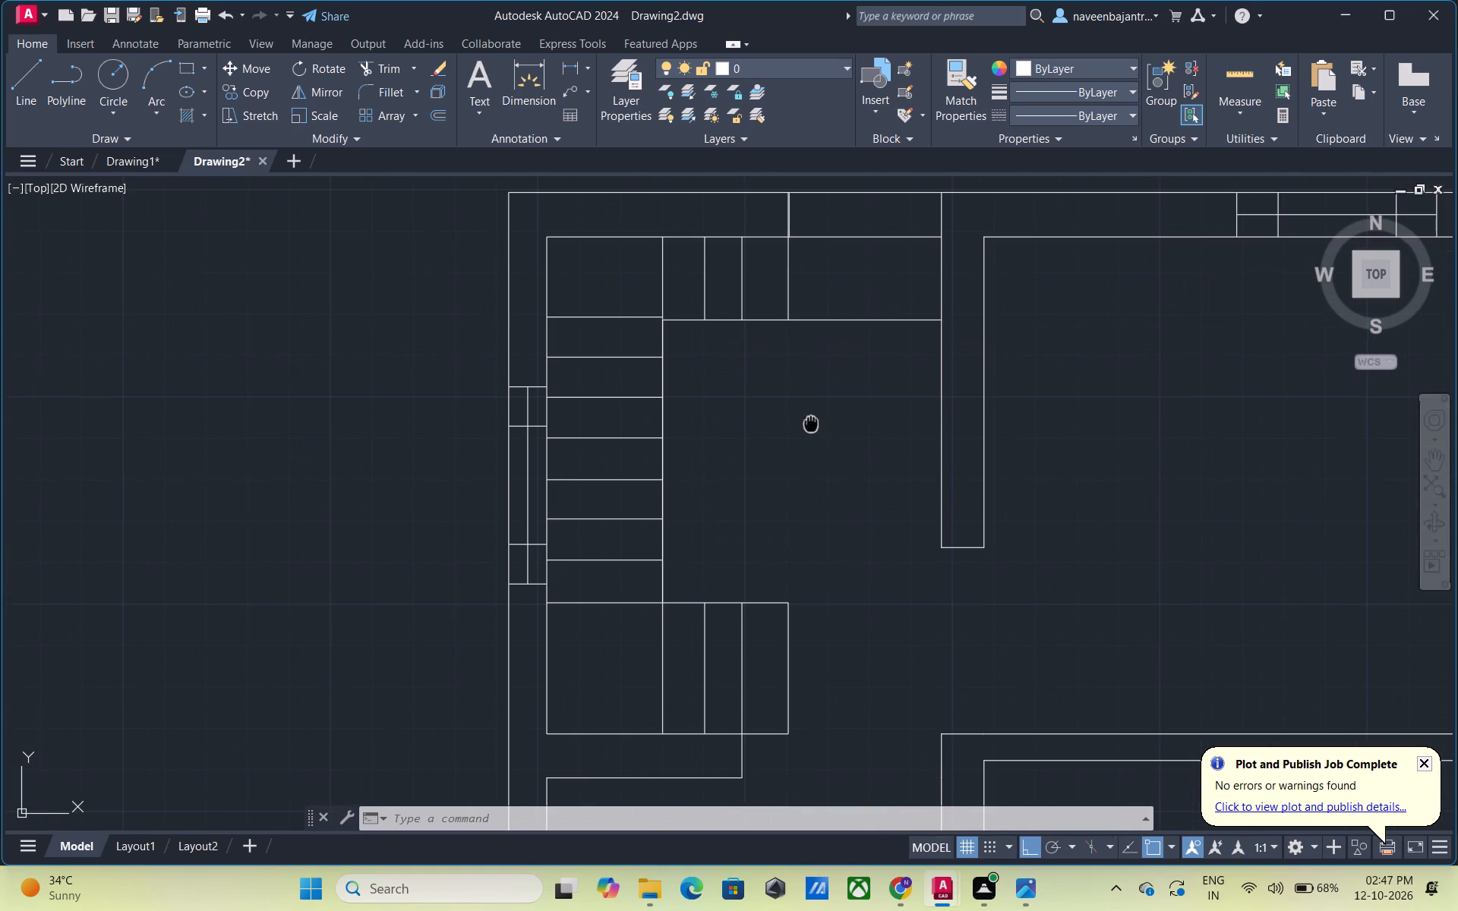
{"action": "middle_click_drag", "start_coordinate": [804, 437], "coordinate": [683, 692]}
{"action": "scroll", "coordinate": [683, 692], "scroll_direction": "up", "scroll_amount": 1}
{"action": "scroll", "coordinate": [677, 605], "scroll_direction": "up", "scroll_amount": 1}
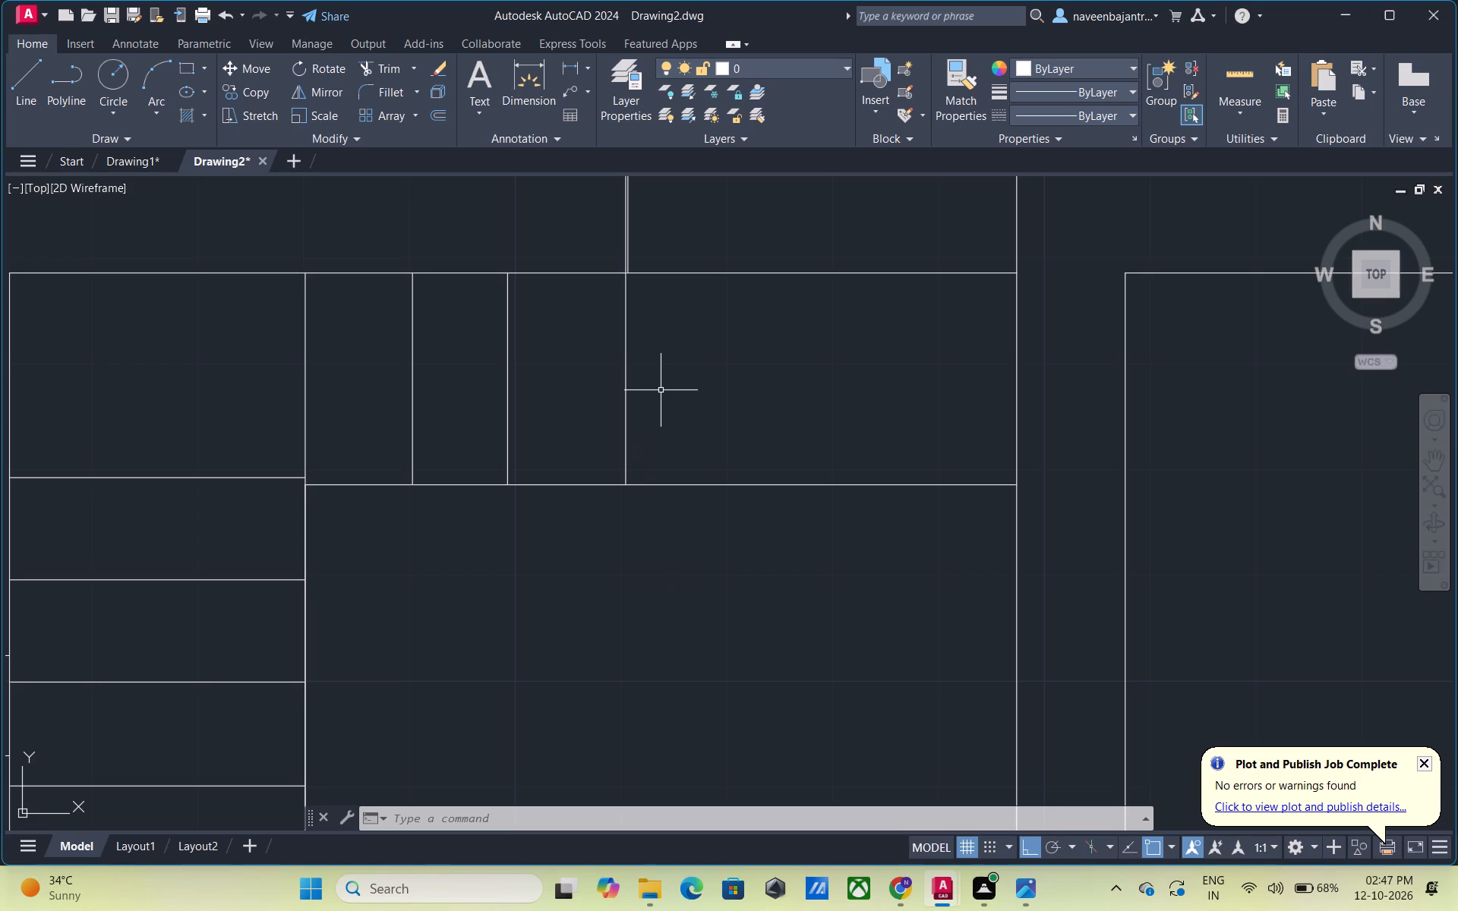
{"action": "key", "text": "Escape"}
{"action": "type", "text": "O"}
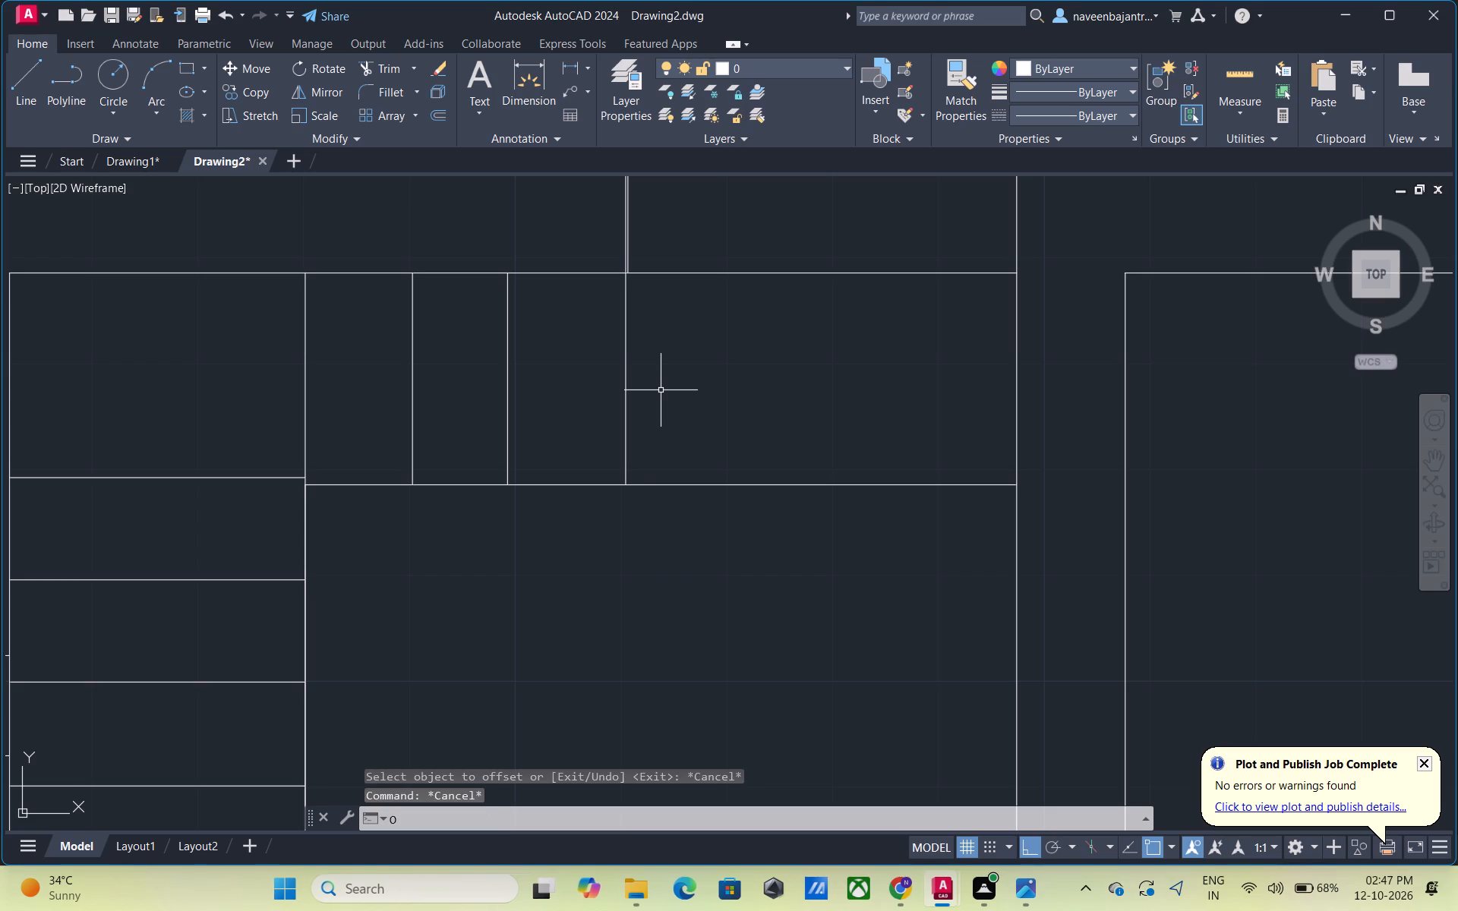
{"action": "key", "text": "space"}
{"action": "key", "text": "space"}
{"action": "left_click", "coordinate": [626, 430]}
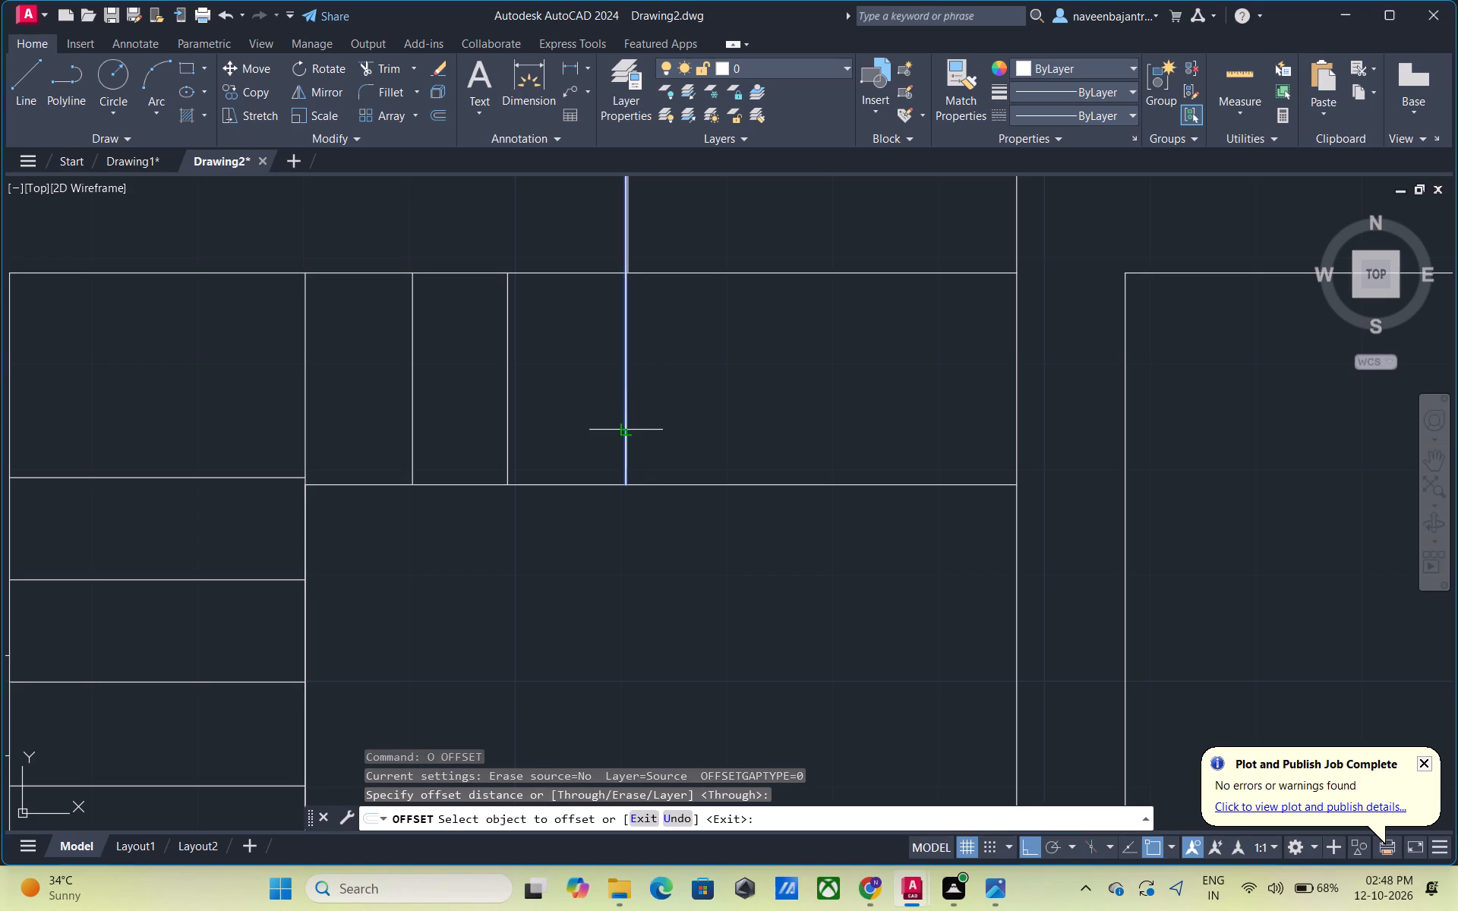
{"action": "type", "text": "10\""}
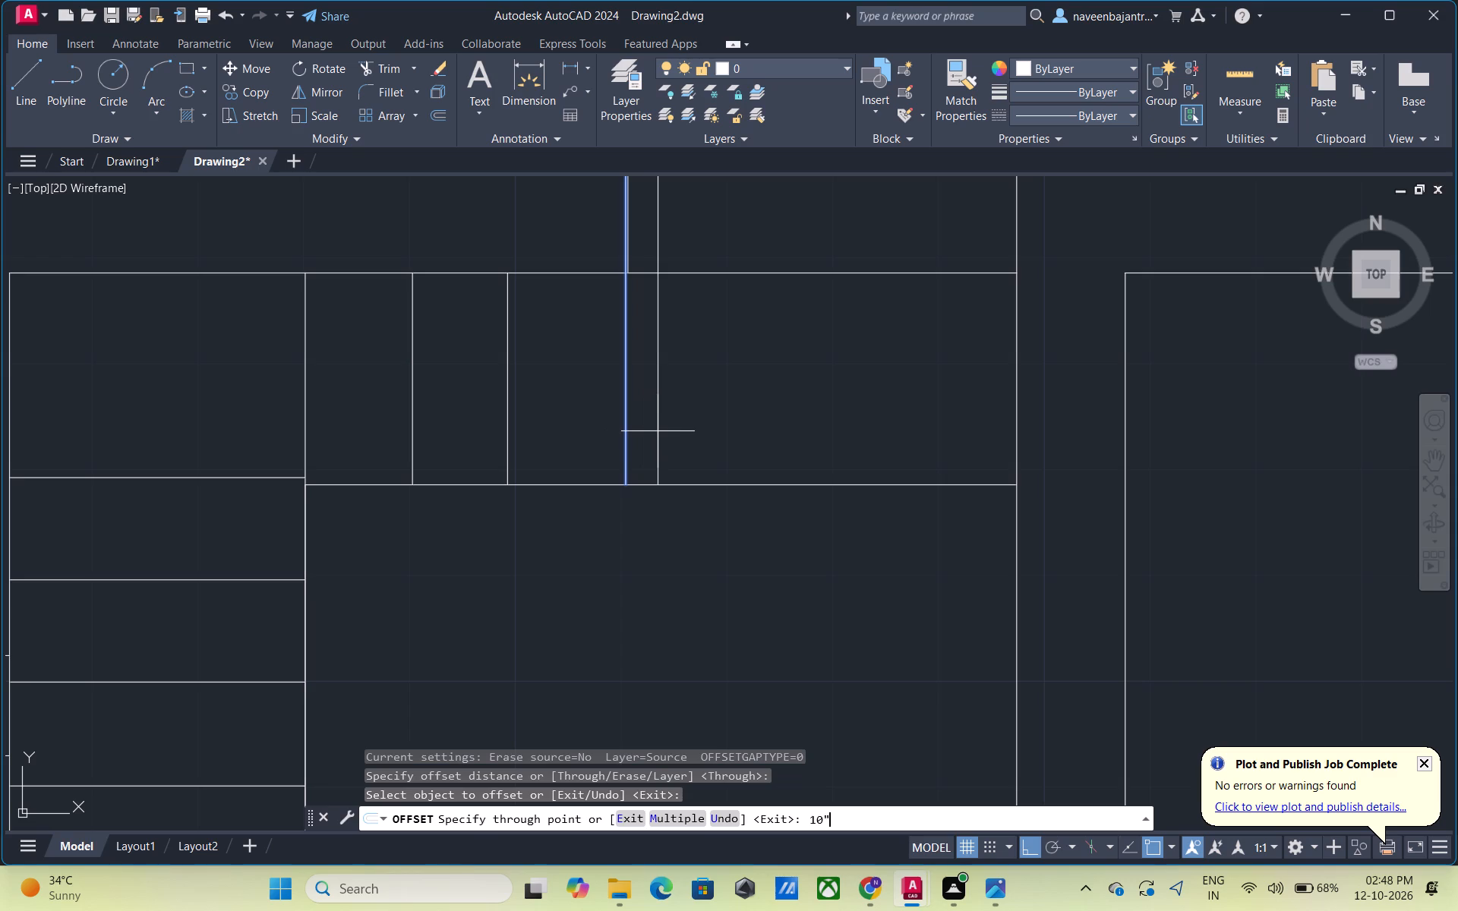
{"action": "key", "text": "Return"}
{"action": "left_click", "coordinate": [734, 406]}
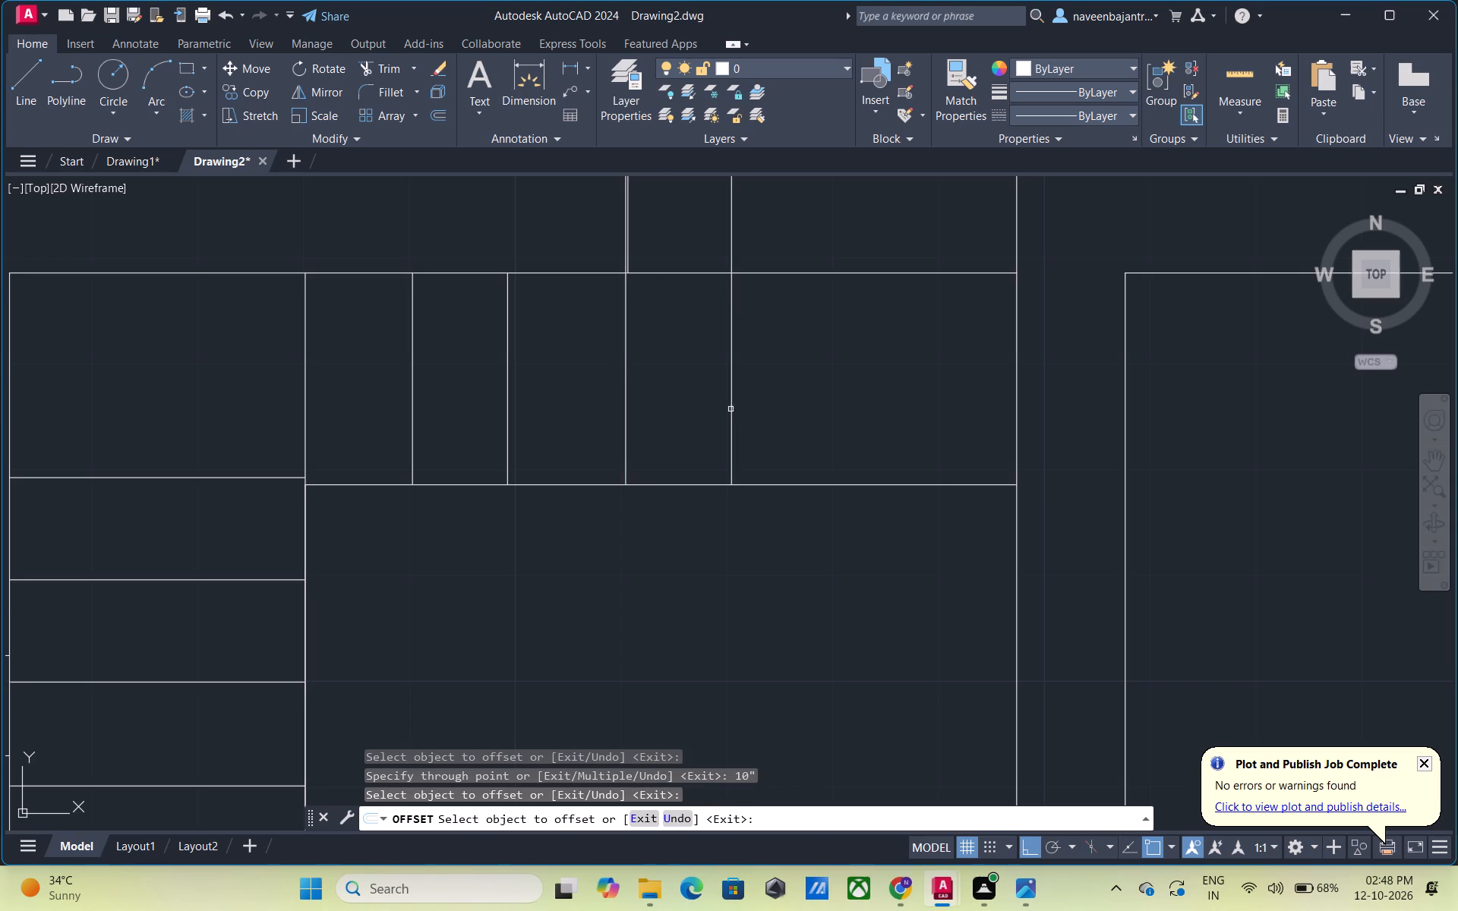
{"action": "left_click", "coordinate": [730, 411]}
{"action": "type", "text": "10\""}
{"action": "key", "text": "Return"}
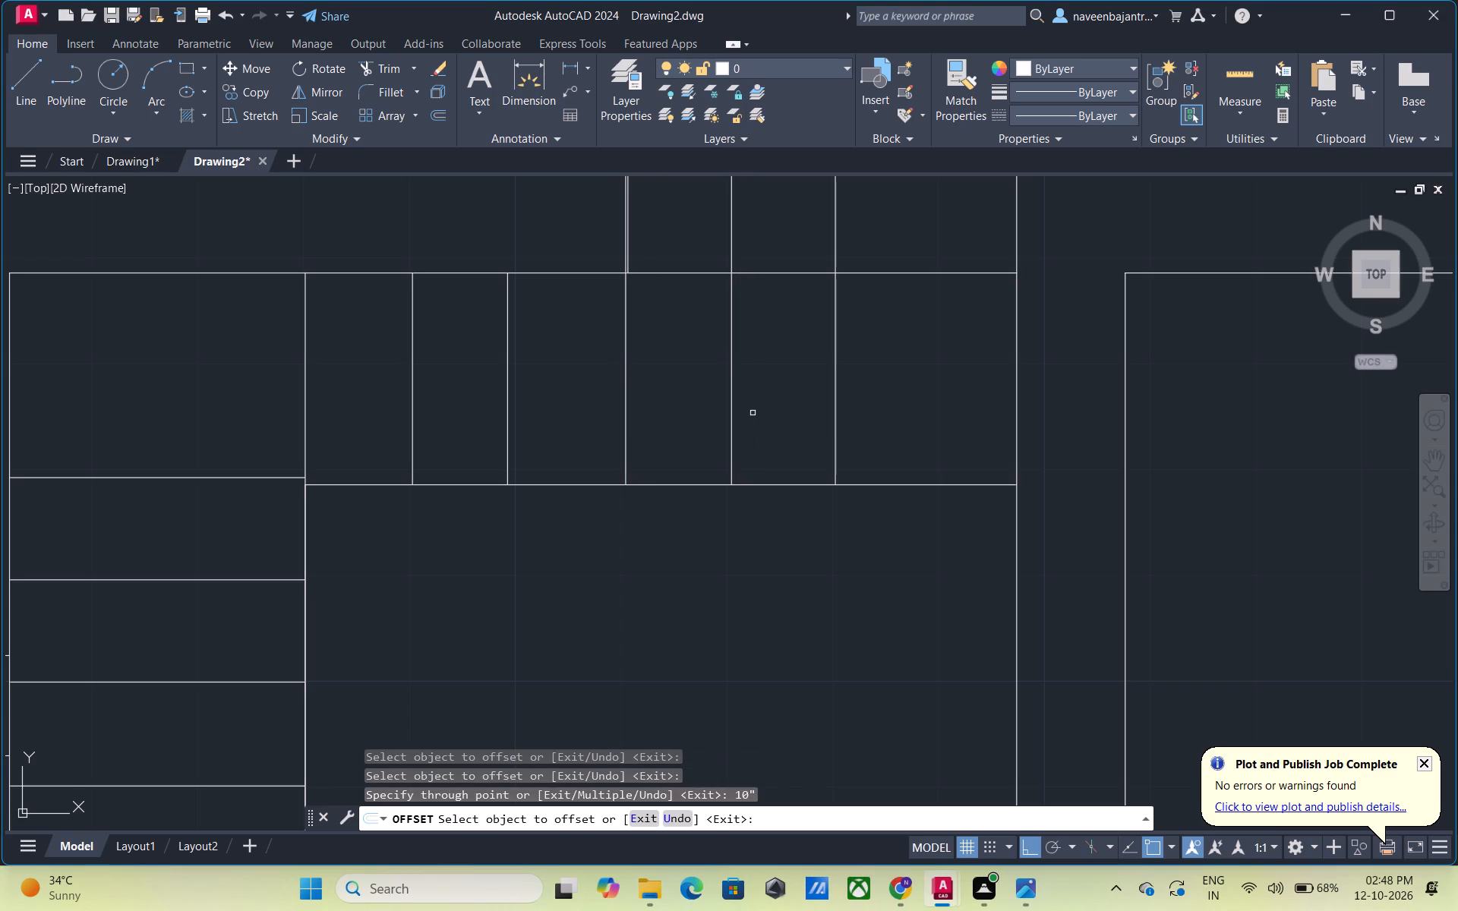
{"action": "key", "text": "Escape"}
Trim the top flight's three rightmost tread lines where they extend above the inner face of the top wall.
{"action": "type", "text": "TR"}
{"action": "key", "text": "space"}
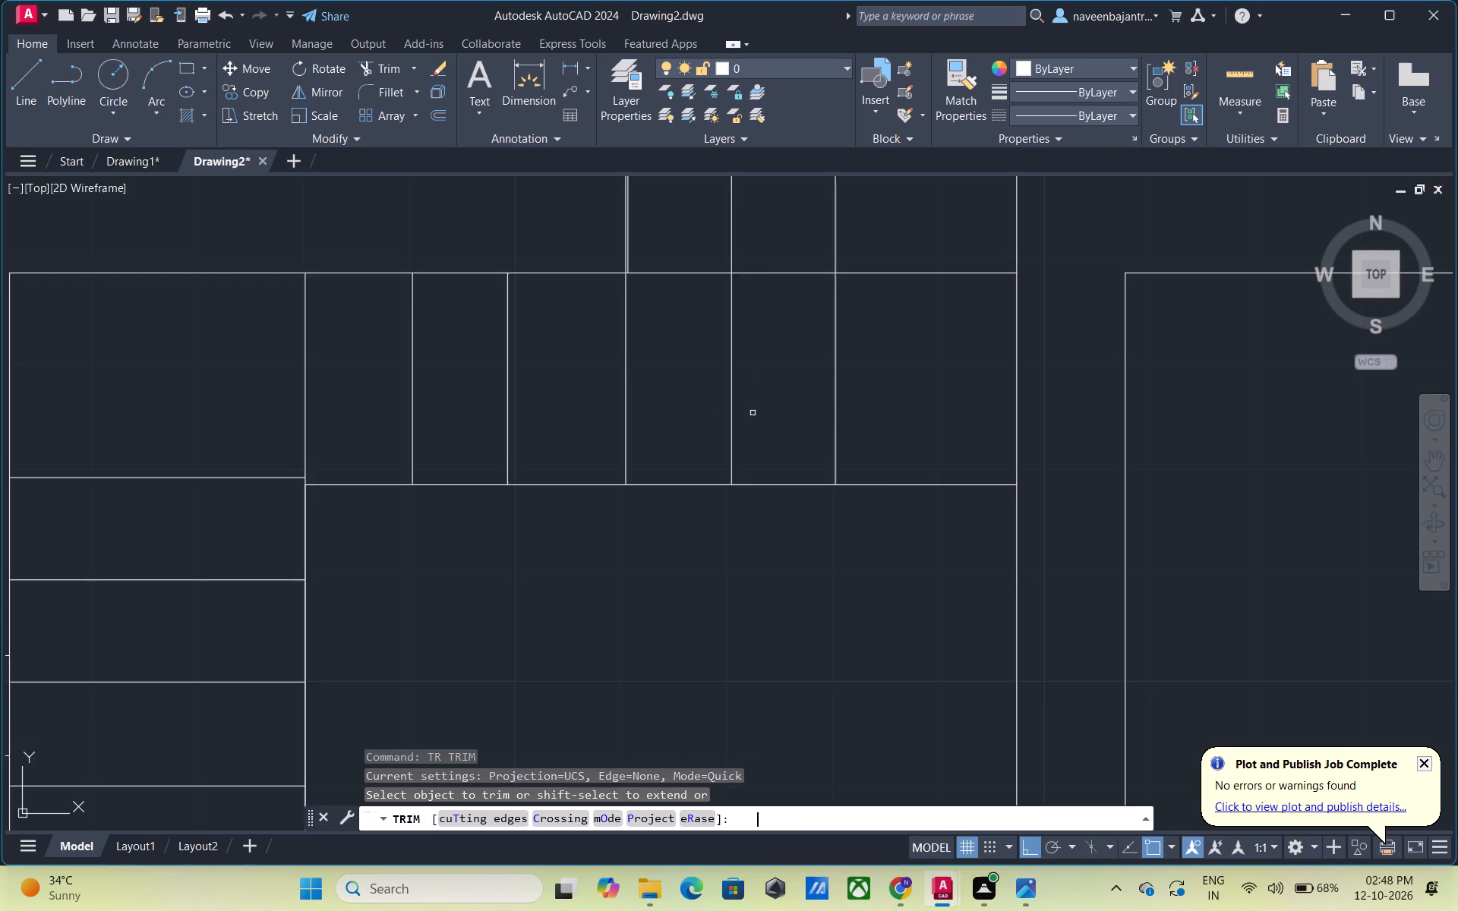
{"action": "scroll", "coordinate": [753, 413], "scroll_direction": "up", "scroll_amount": 2}
{"action": "scroll", "coordinate": [753, 413], "scroll_direction": "down", "scroll_amount": 4}
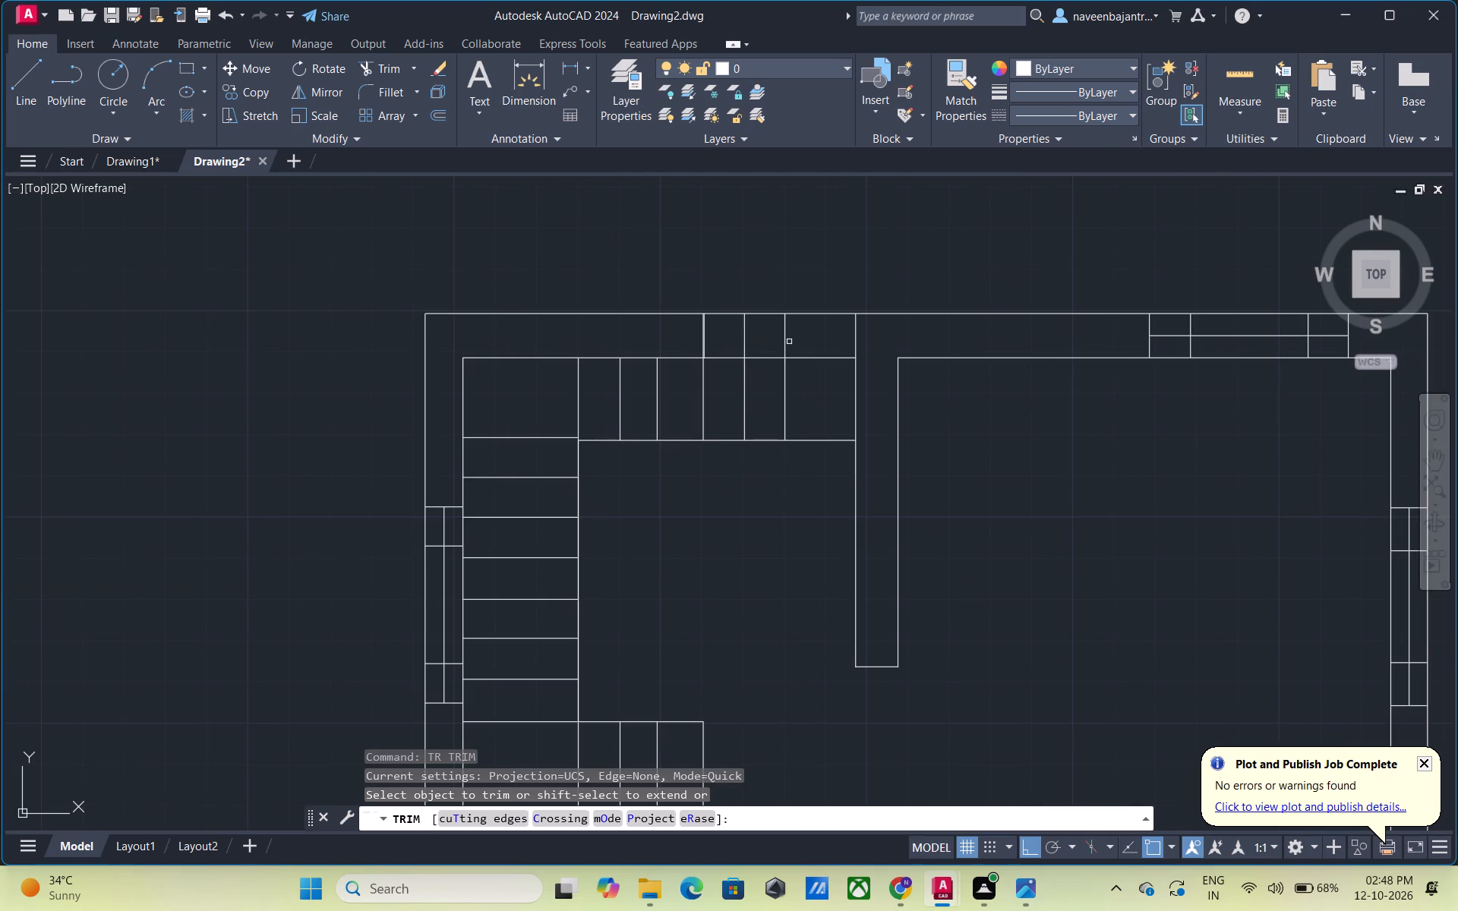
{"action": "left_click", "coordinate": [787, 338]}
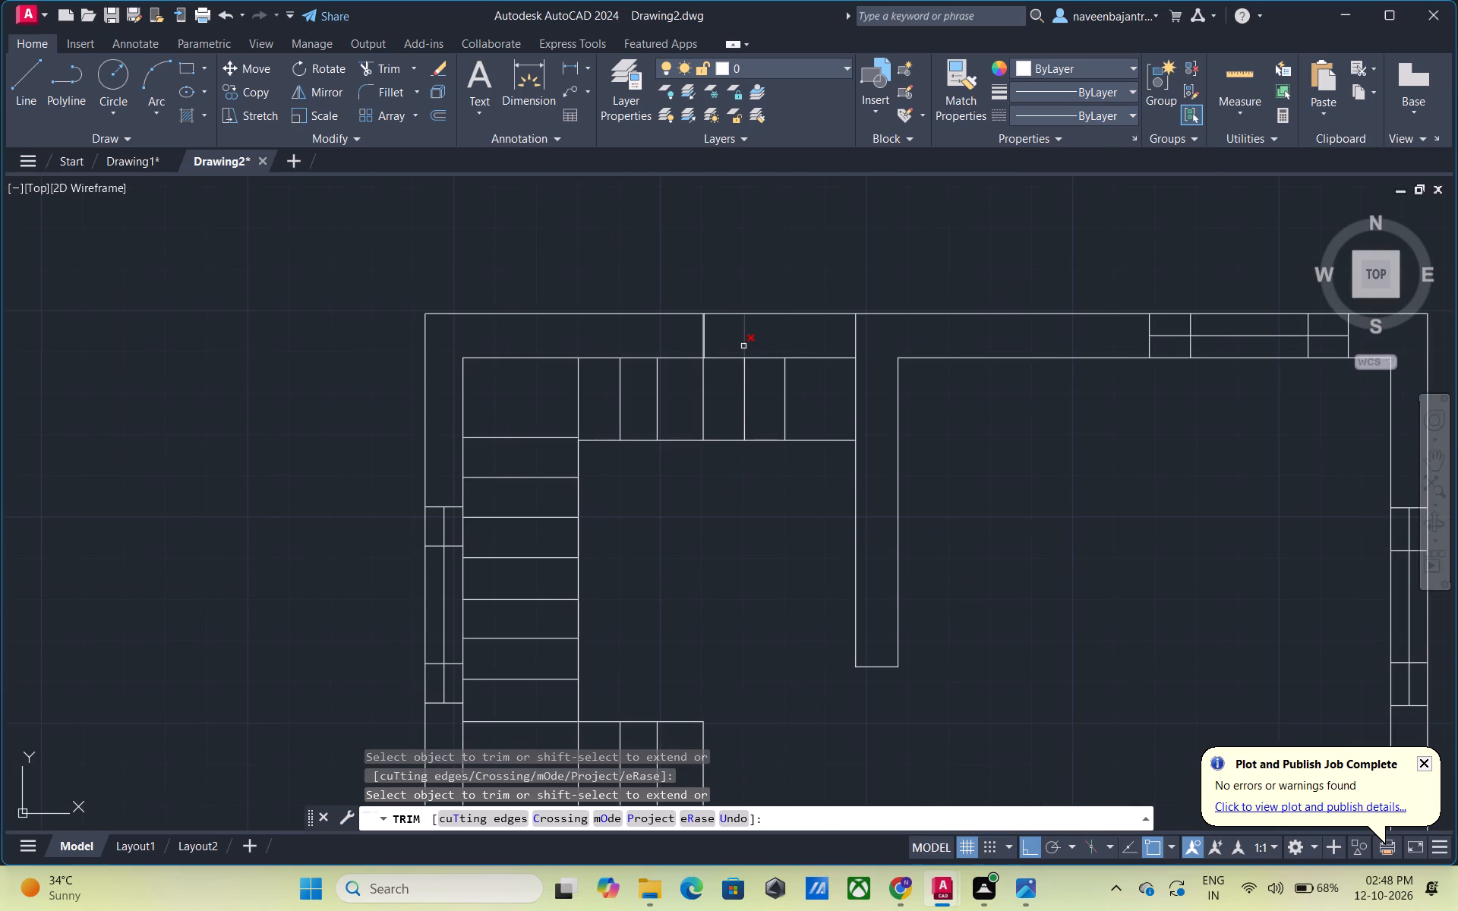
{"action": "left_click", "coordinate": [743, 346]}
{"action": "scroll", "coordinate": [685, 346], "scroll_direction": "up", "scroll_amount": 5}
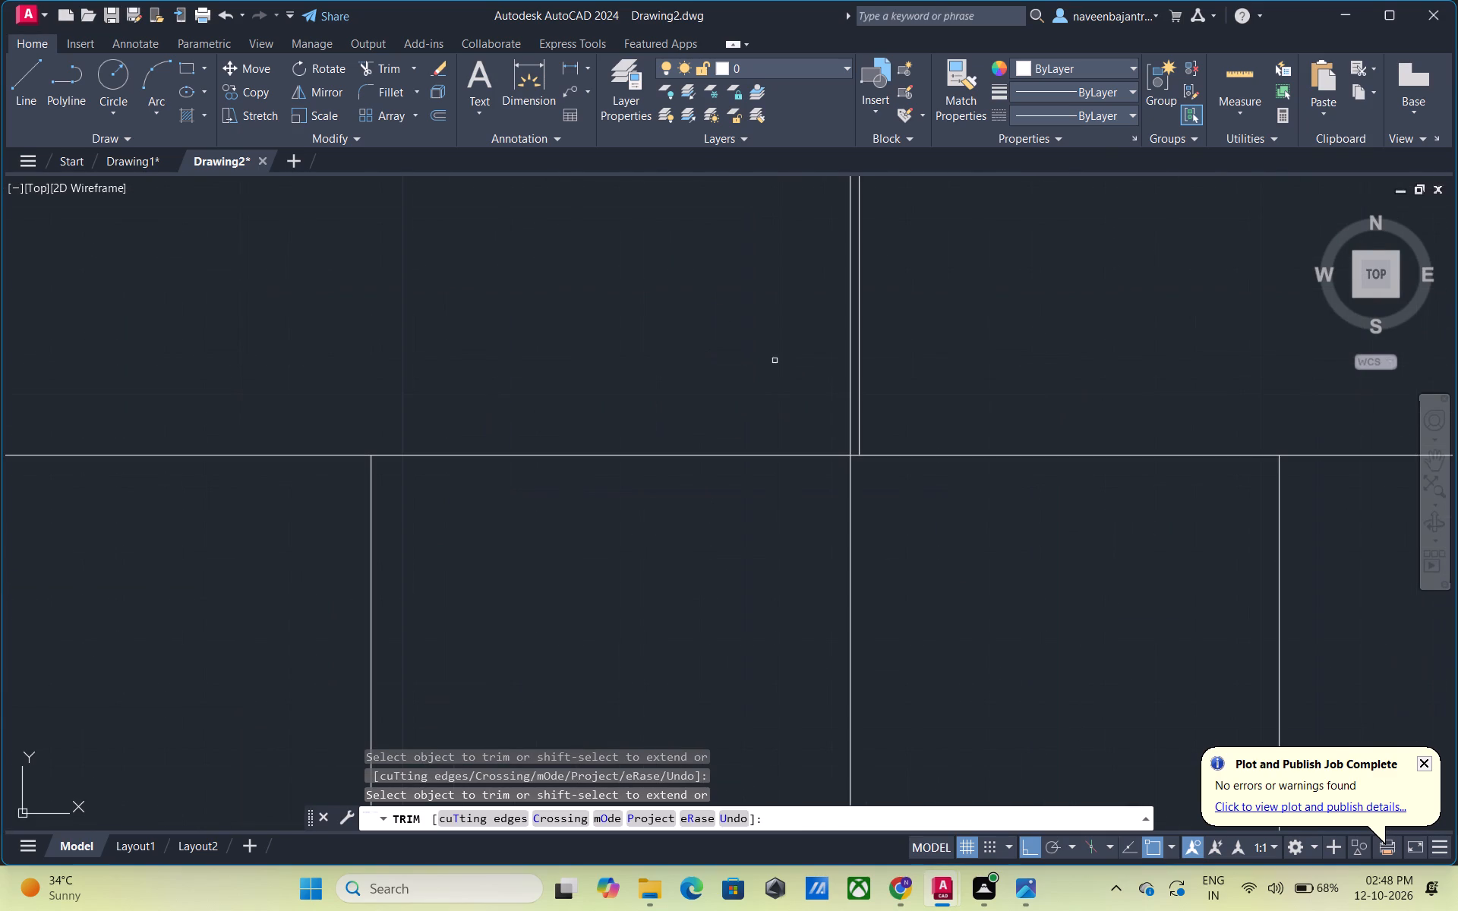
{"action": "left_click", "coordinate": [850, 390]}
{"action": "key", "text": "Escape"}
Examine the staircase and the overall house floor plan.
{"action": "scroll", "coordinate": [866, 421], "scroll_direction": "down", "scroll_amount": 3}
{"action": "scroll", "coordinate": [963, 544], "scroll_direction": "down", "scroll_amount": 2}
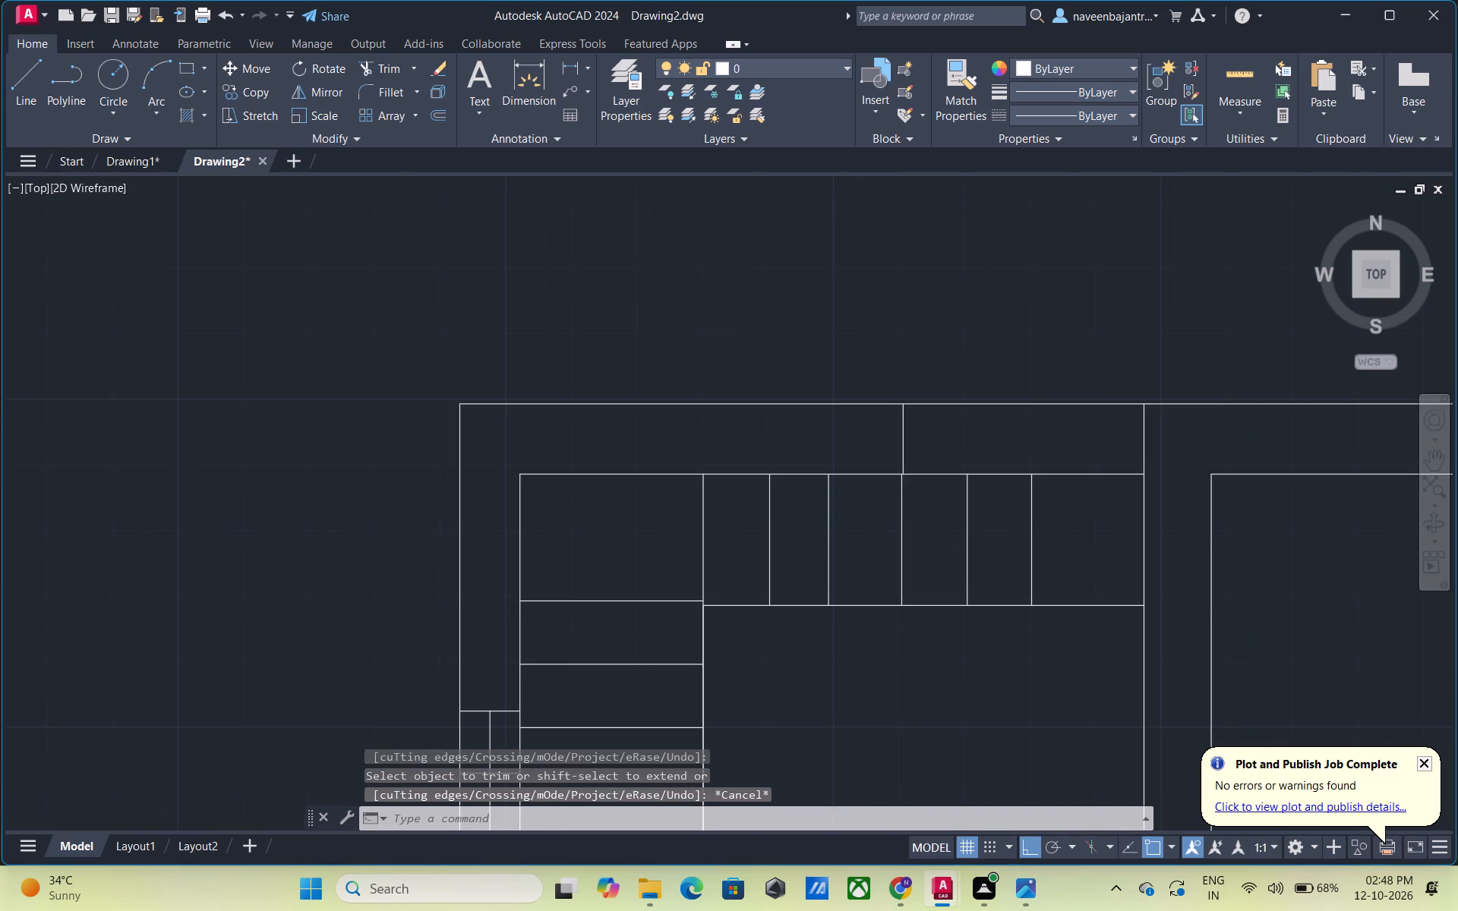
{"action": "middle_click_drag", "start_coordinate": [976, 544], "coordinate": [840, 448]}
{"action": "scroll", "coordinate": [867, 632], "scroll_direction": "down", "scroll_amount": 1}
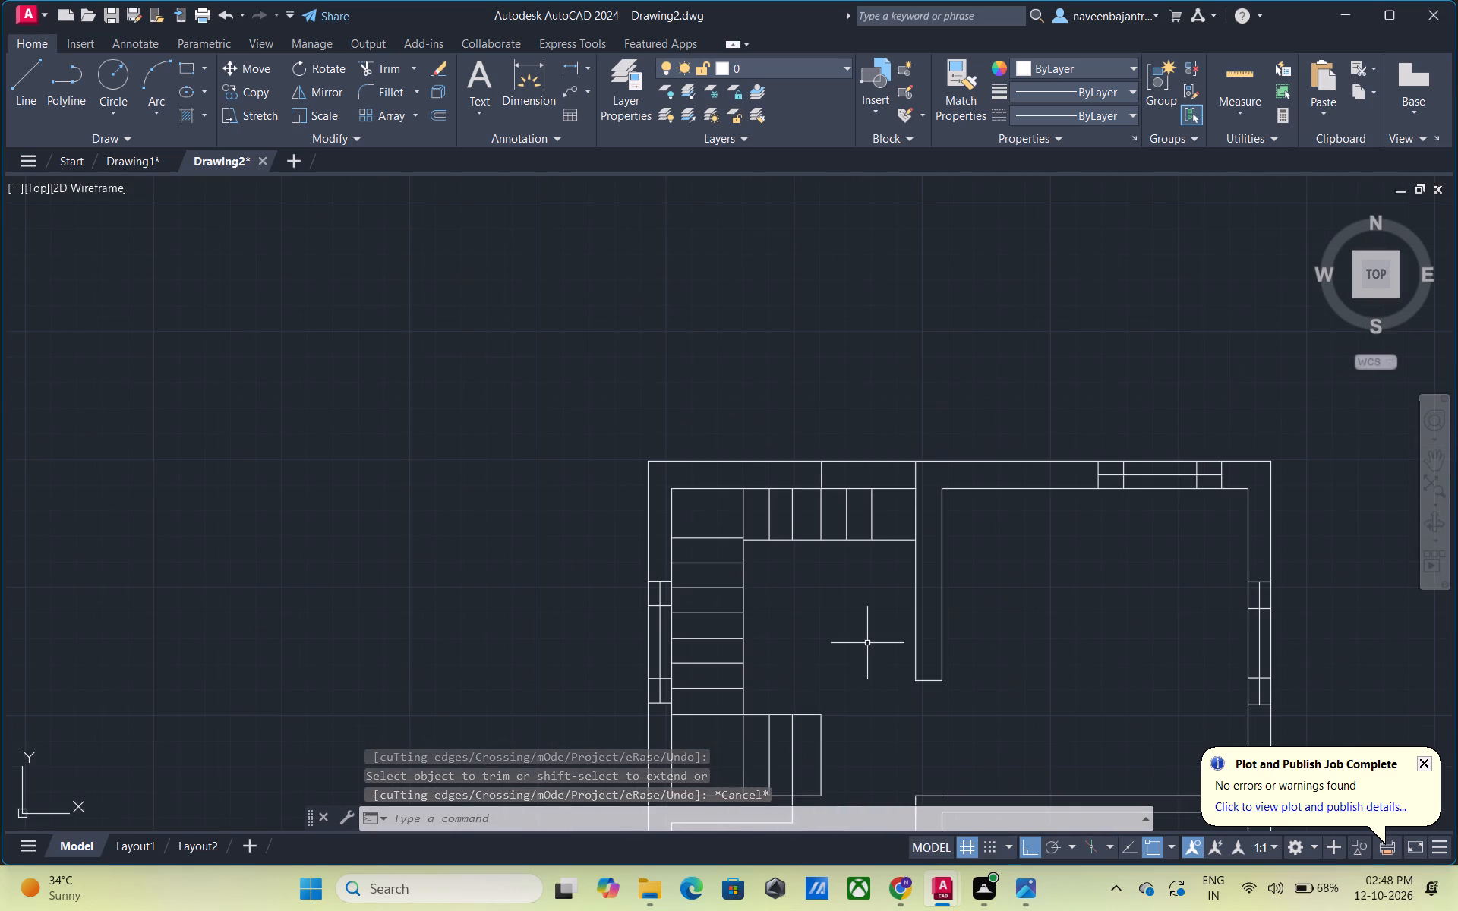
{"action": "middle_click_drag", "start_coordinate": [861, 620], "coordinate": [818, 497]}
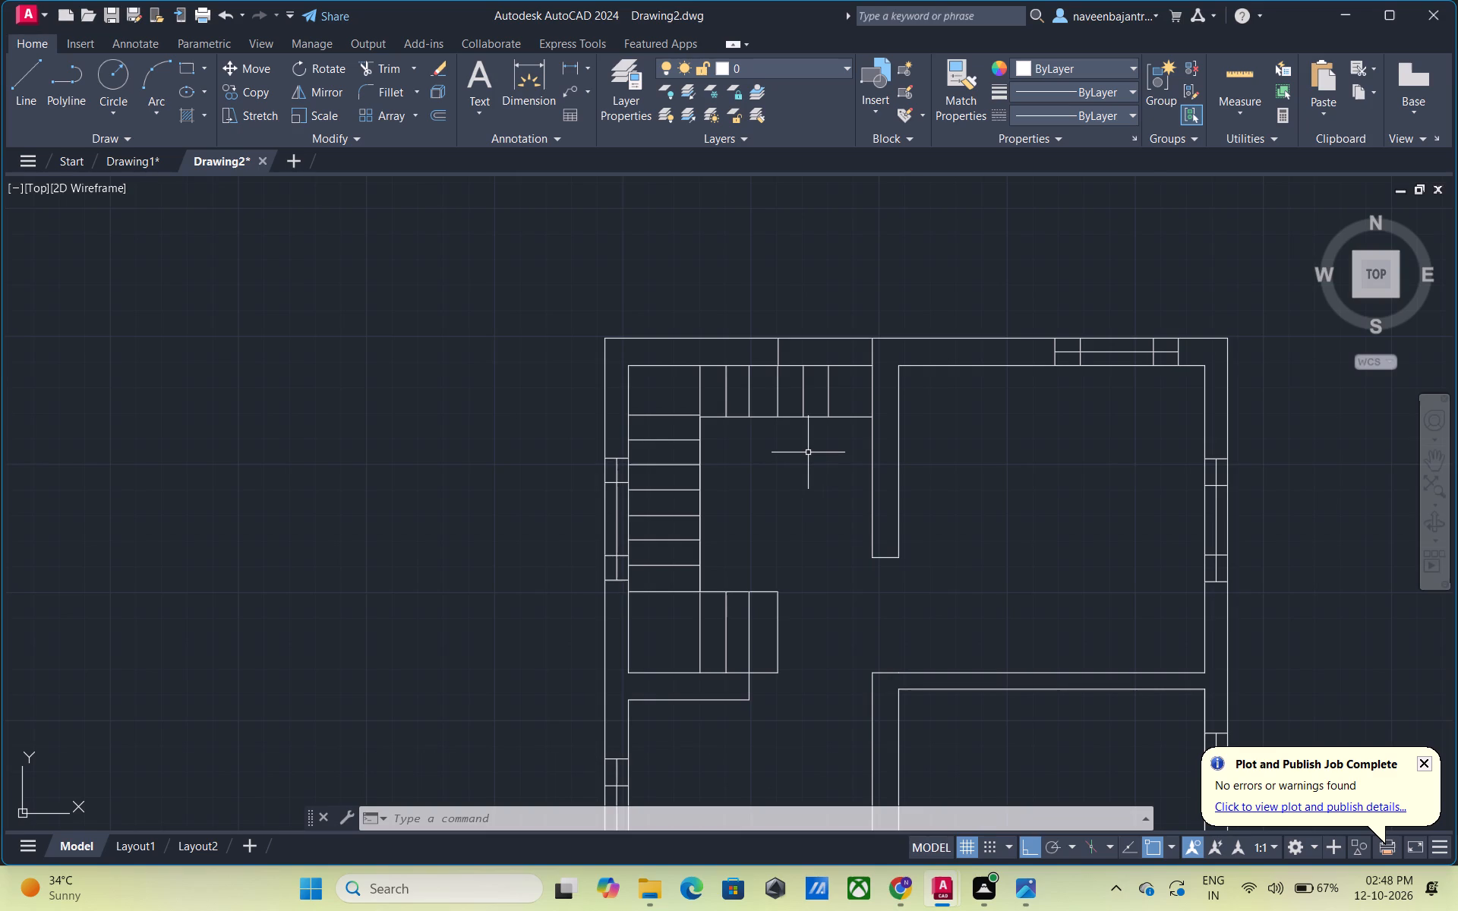
{"action": "scroll", "coordinate": [806, 452], "scroll_direction": "down", "scroll_amount": 1}
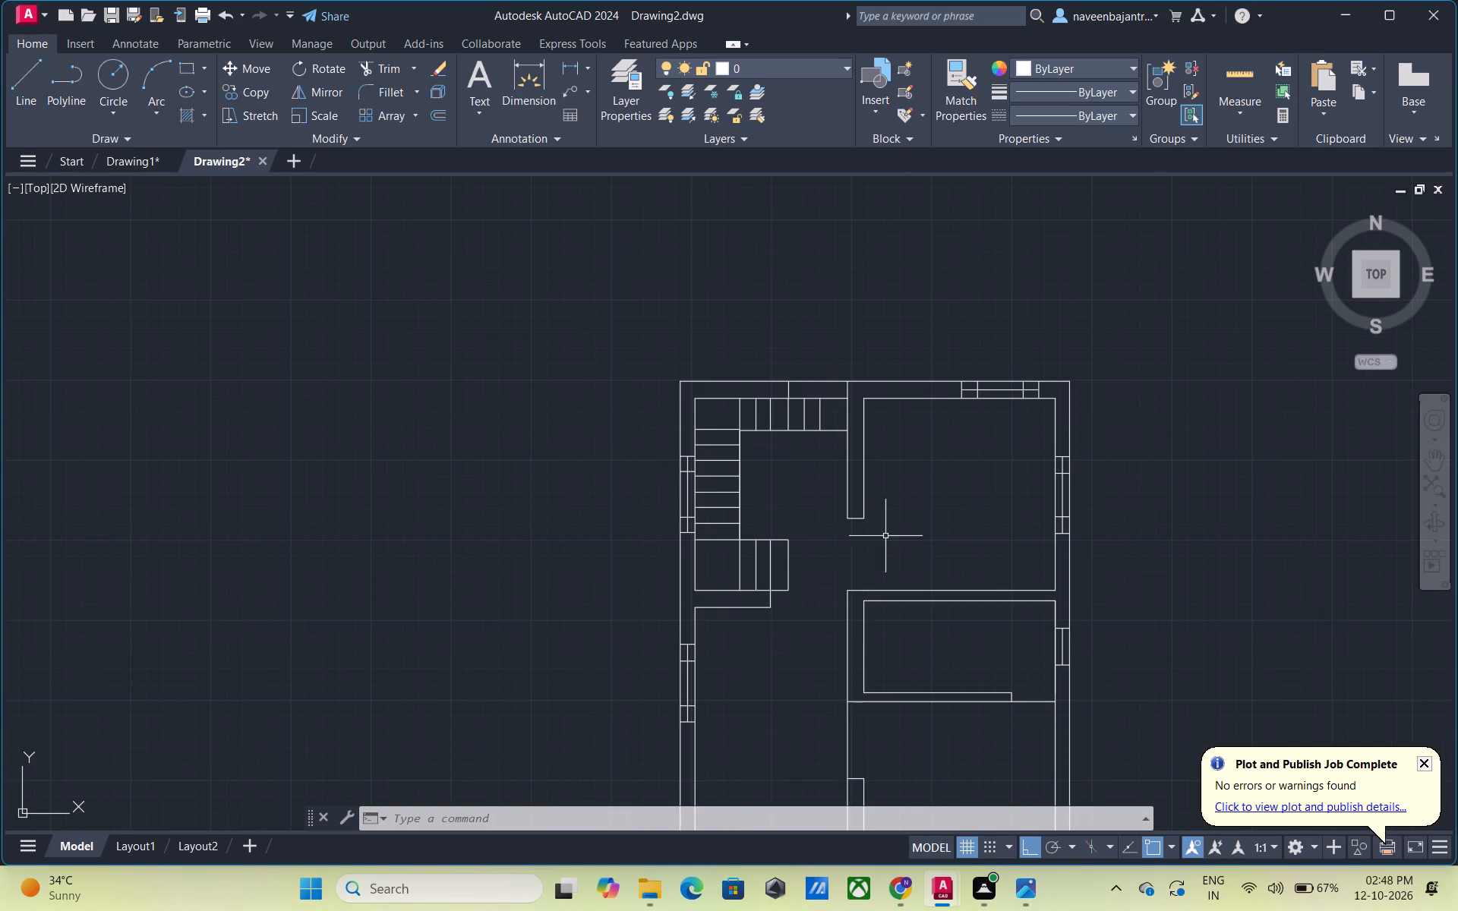
{"action": "scroll", "coordinate": [902, 547], "scroll_direction": "down", "scroll_amount": 1}
{"action": "middle_click_drag", "start_coordinate": [902, 547], "coordinate": [864, 496]}
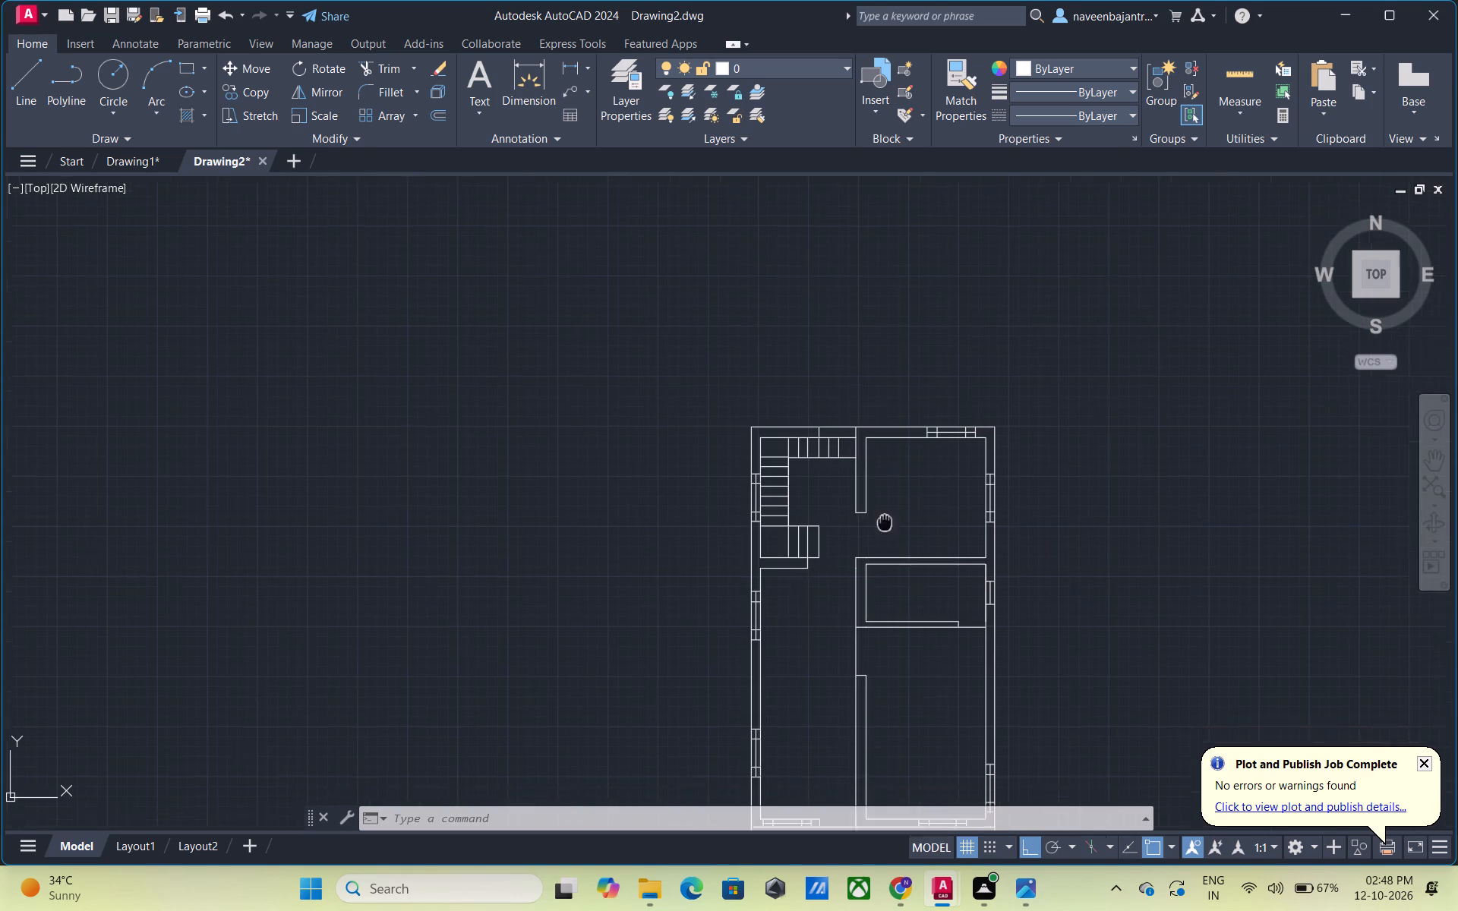
{"action": "middle_click_drag", "start_coordinate": [864, 496], "coordinate": [816, 410]}
{"action": "middle_click_drag", "start_coordinate": [815, 404], "coordinate": [804, 367]}
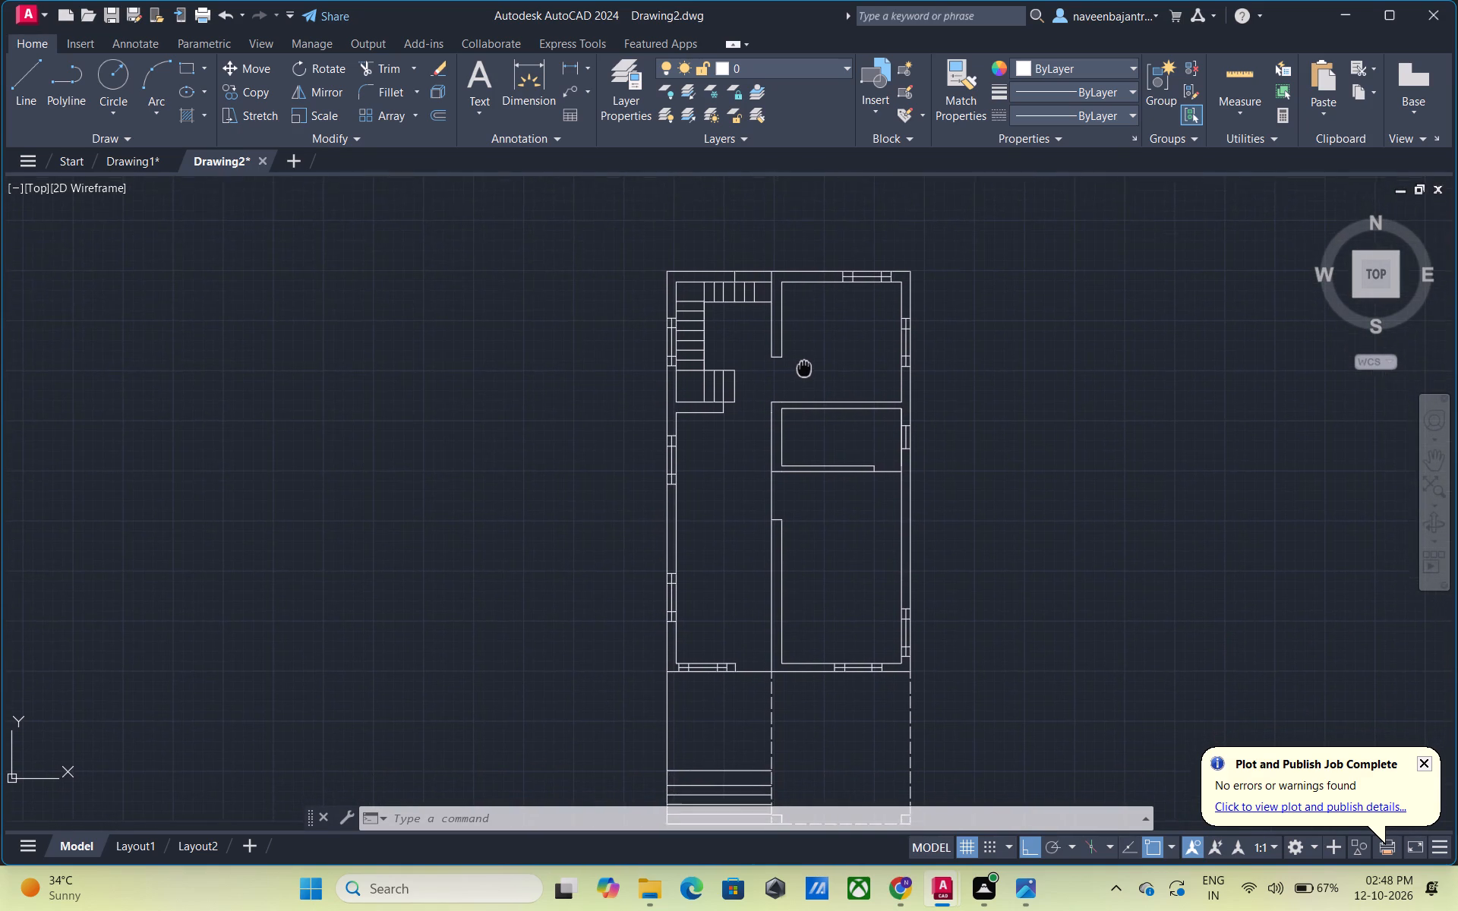
{"action": "middle_click_drag", "start_coordinate": [804, 367], "coordinate": [822, 317]}
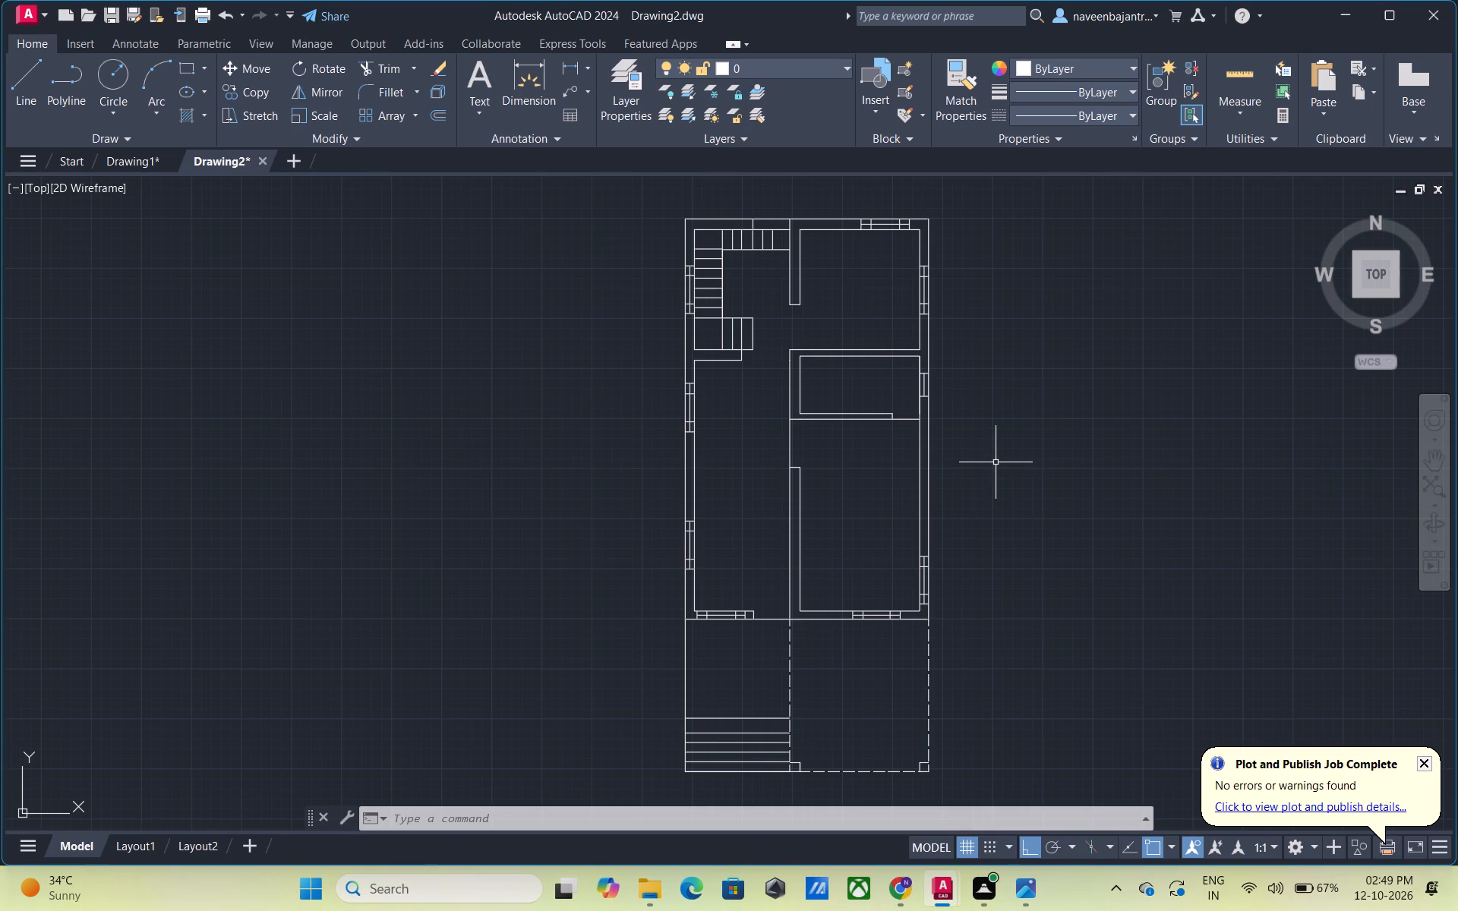
{"action": "middle_click_drag", "start_coordinate": [996, 462], "coordinate": [913, 495]}
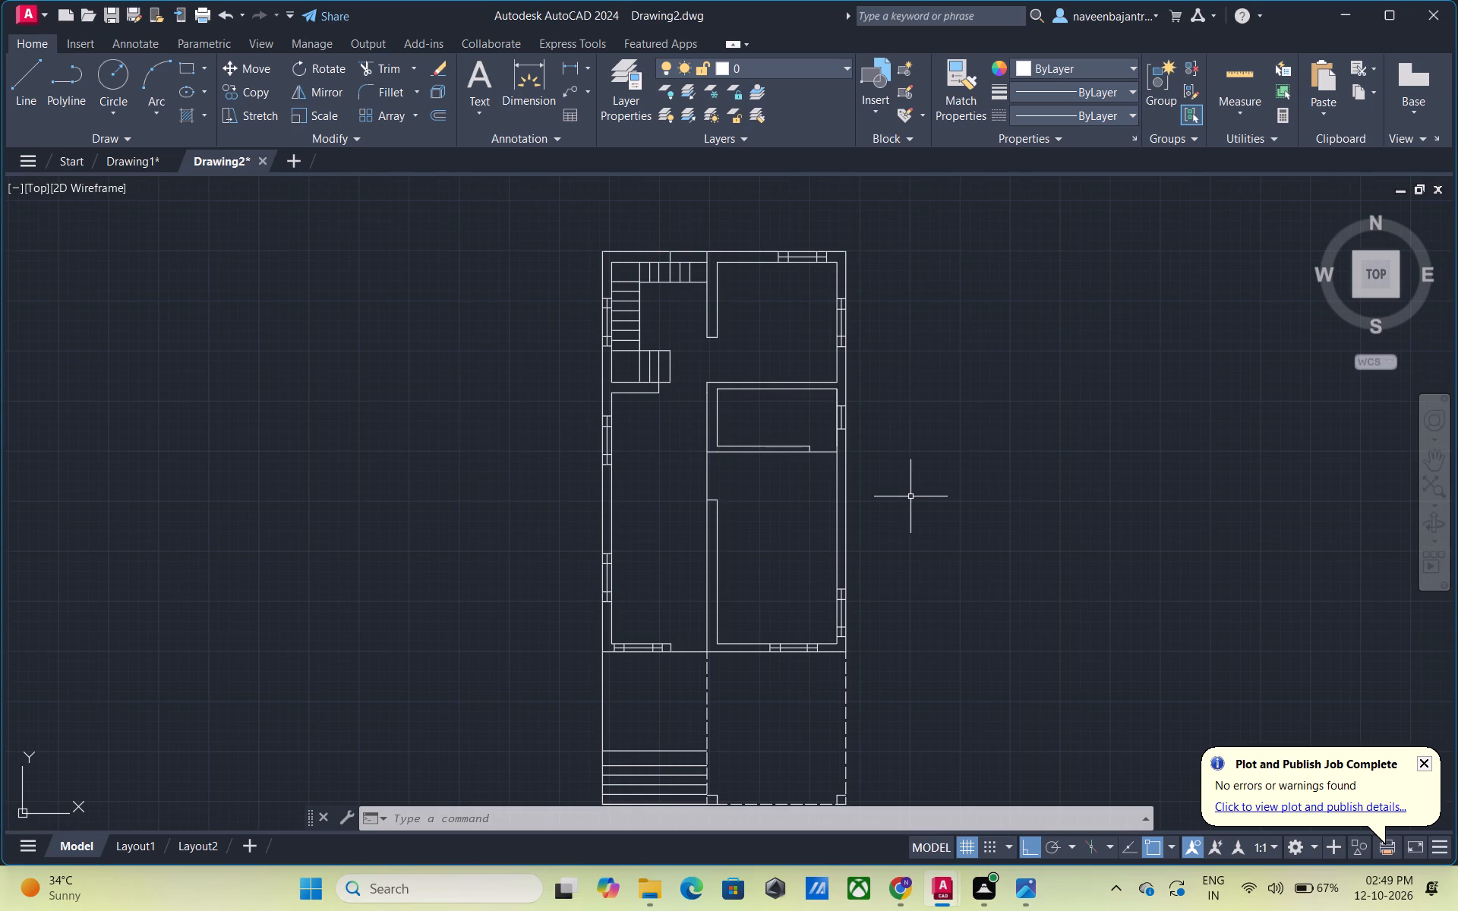
Place a multiline text box in the open floor area beside the staircase, with a text height of 7".
{"action": "left_click", "coordinate": [477, 78]}
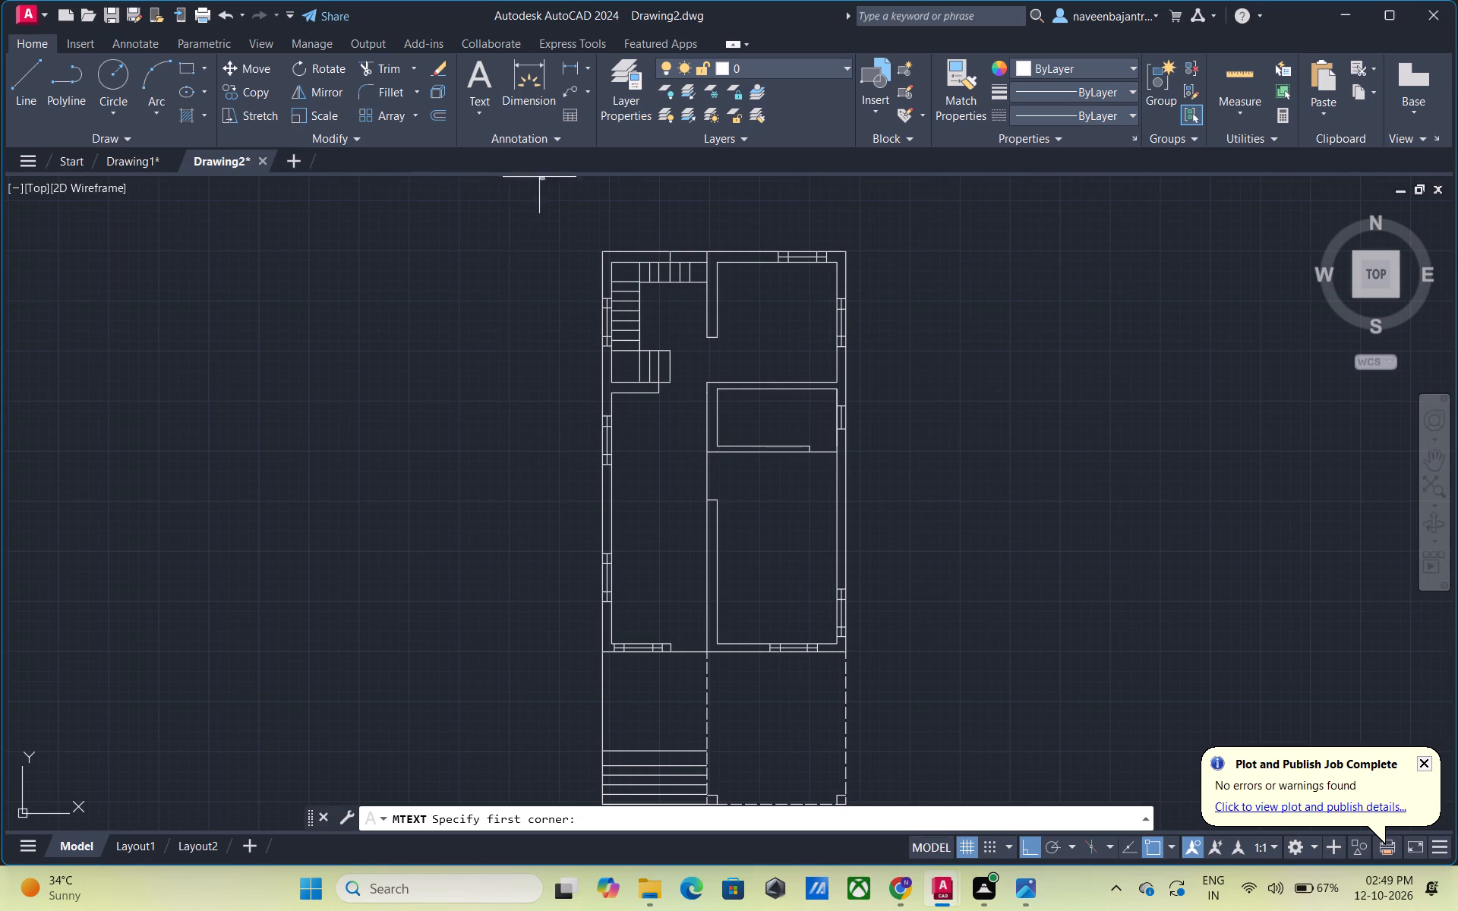
{"action": "scroll", "coordinate": [576, 205], "scroll_direction": "up", "scroll_amount": 4}
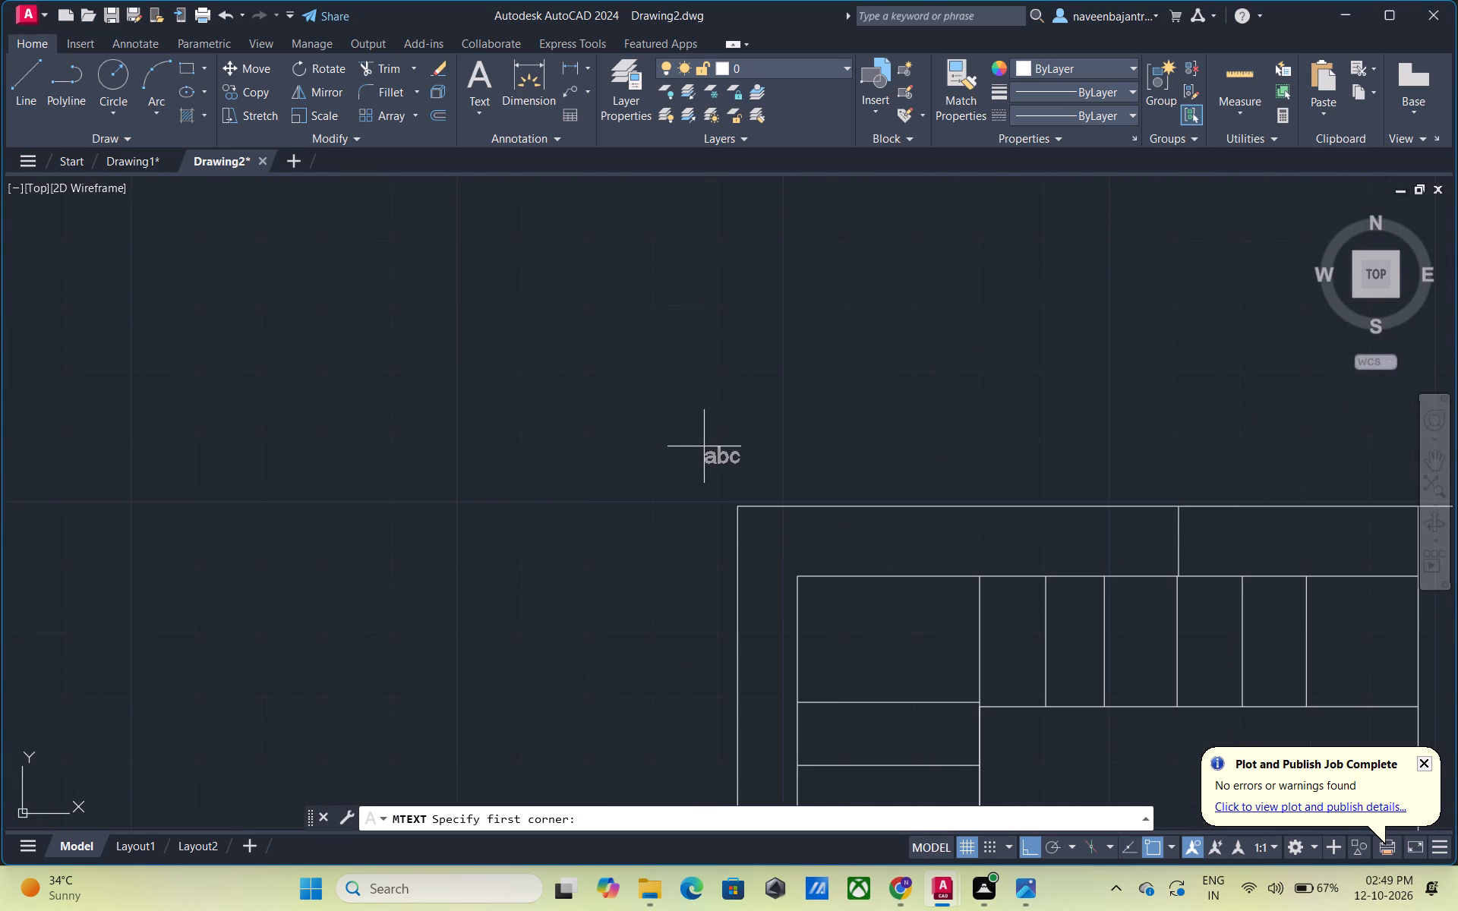
{"action": "middle_click_drag", "start_coordinate": [704, 446], "coordinate": [175, 6]}
{"action": "middle_click_drag", "start_coordinate": [520, 279], "coordinate": [510, 300]}
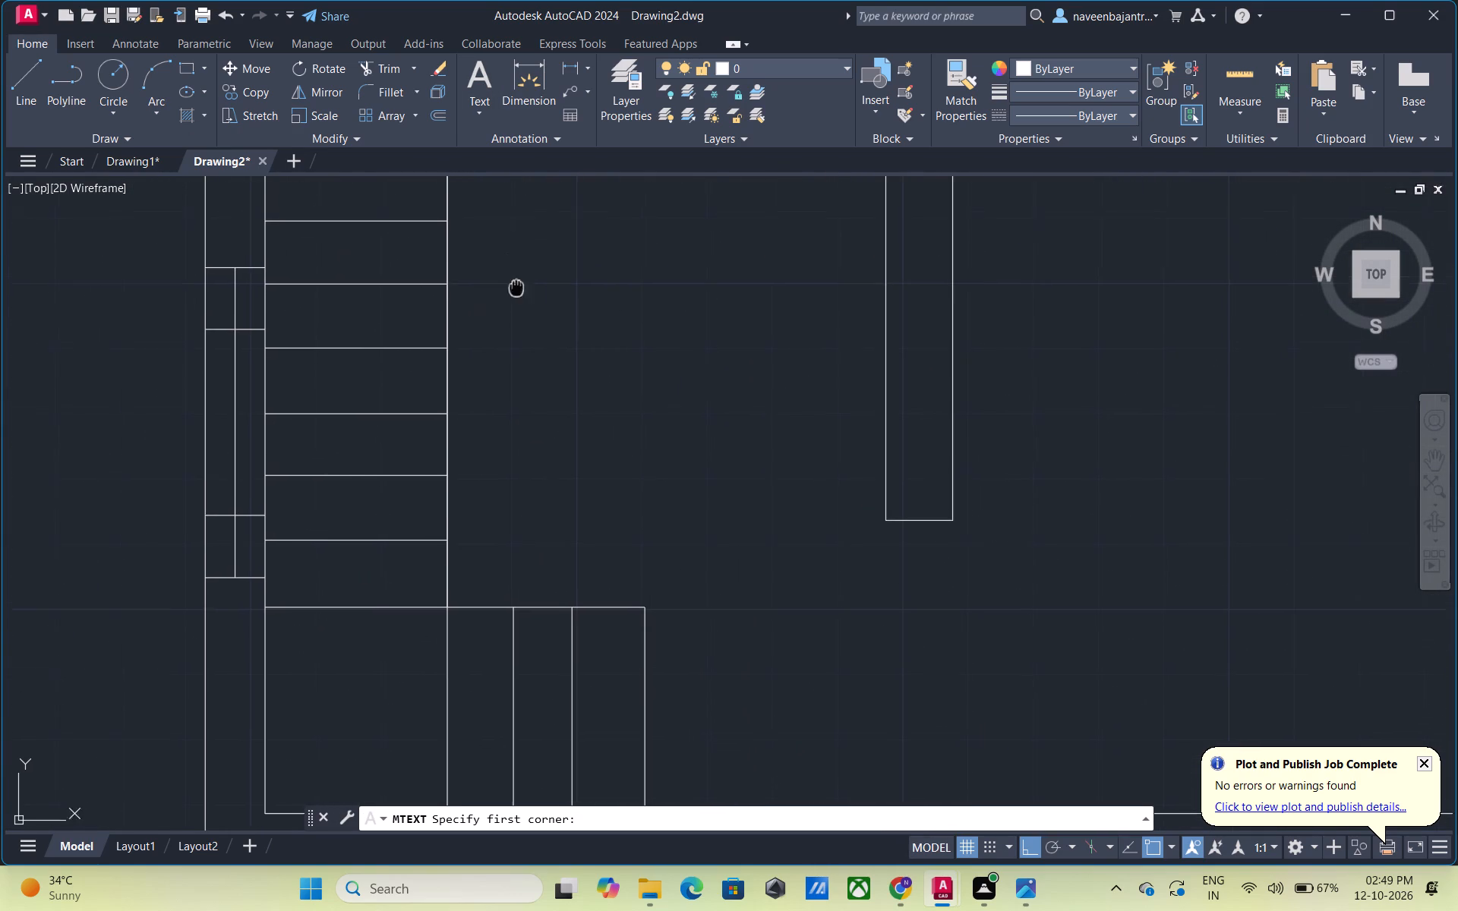
{"action": "middle_click_drag", "start_coordinate": [510, 300], "coordinate": [491, 370]}
{"action": "left_click", "coordinate": [463, 293]}
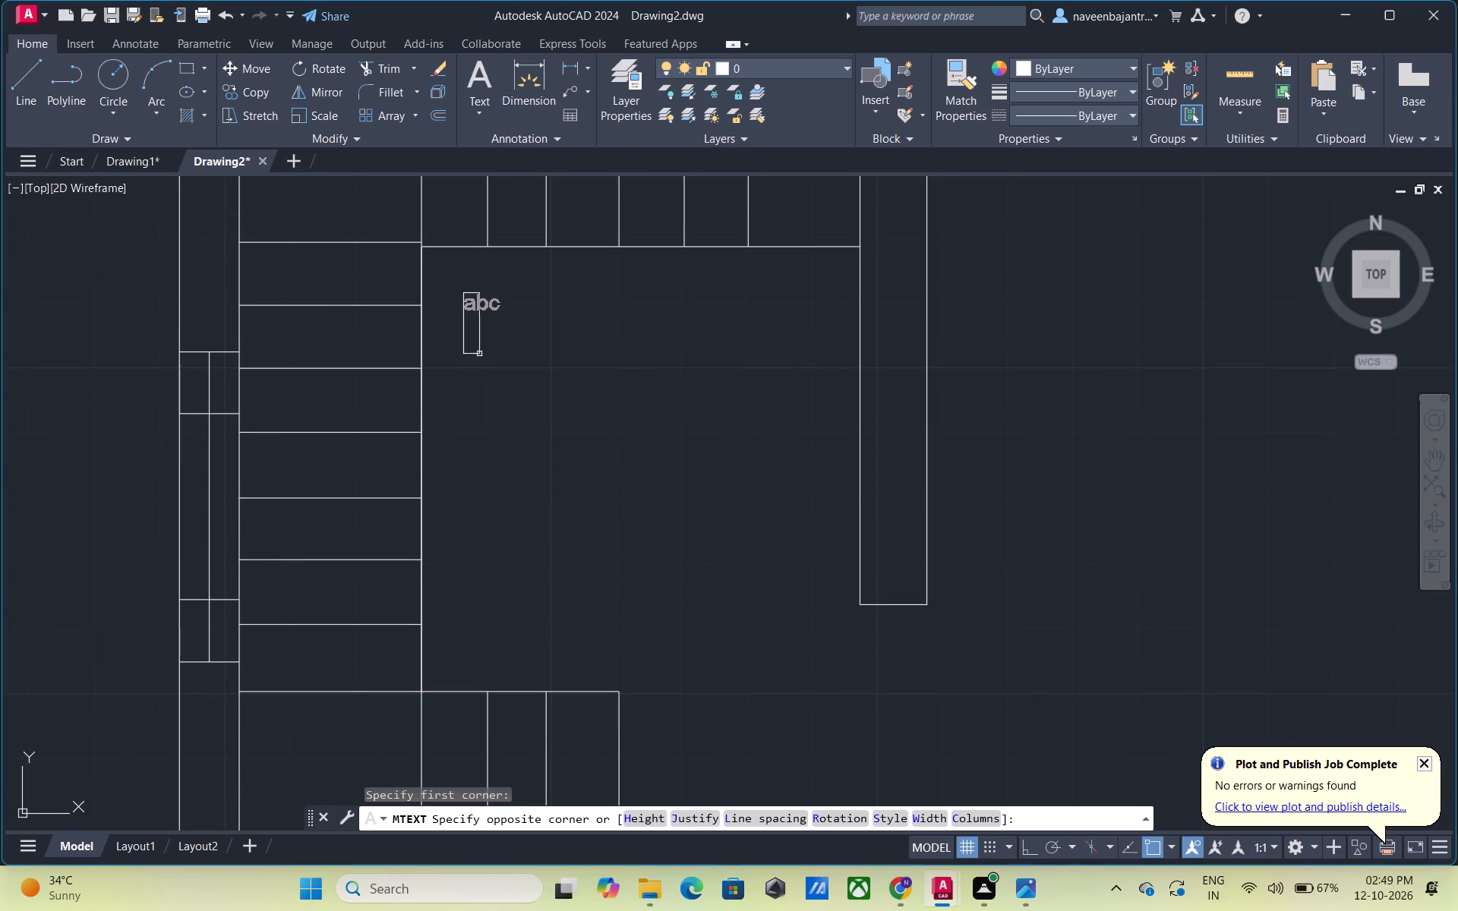
{"action": "left_click", "coordinate": [839, 655]}
{"action": "left_click", "coordinate": [226, 99]}
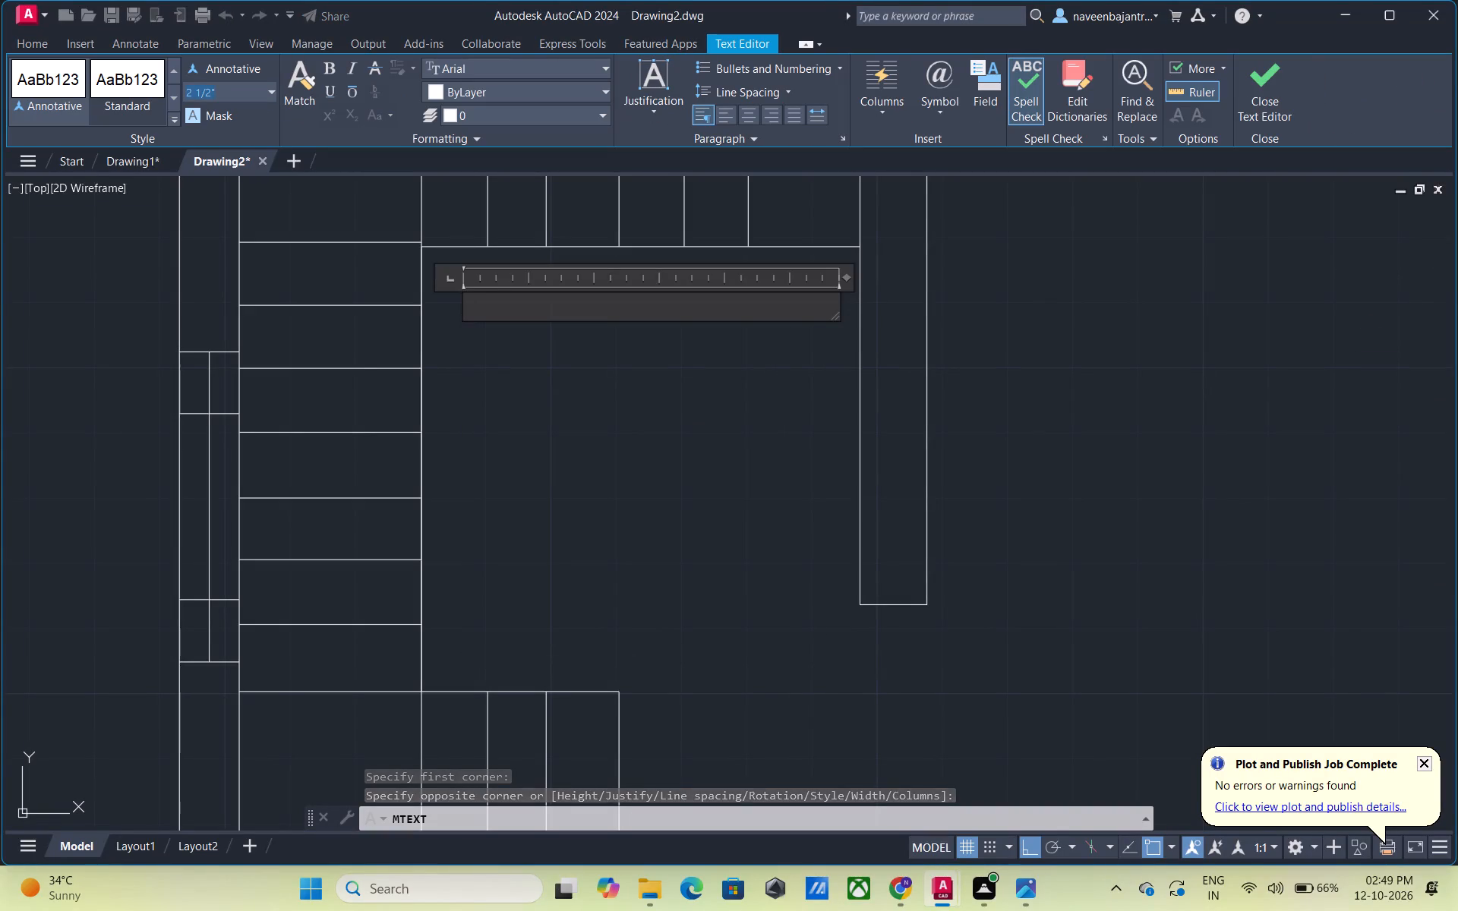
{"action": "key", "text": "BackSpace"}
{"action": "key", "text": "7"}
{"action": "key", "text": "shift+quotedbl"}
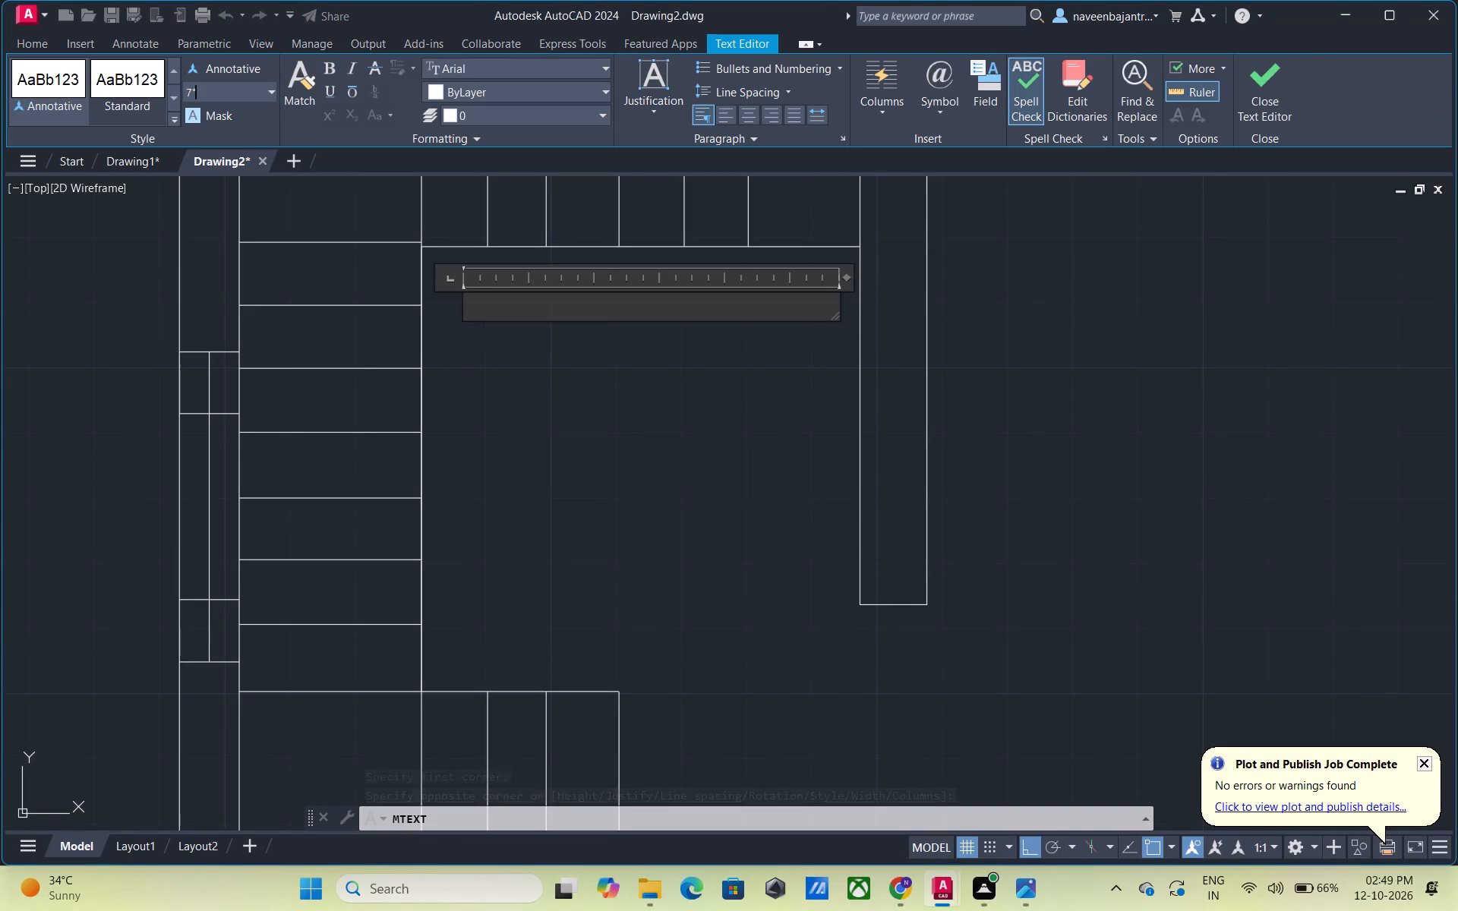
{"action": "key", "text": "Return"}
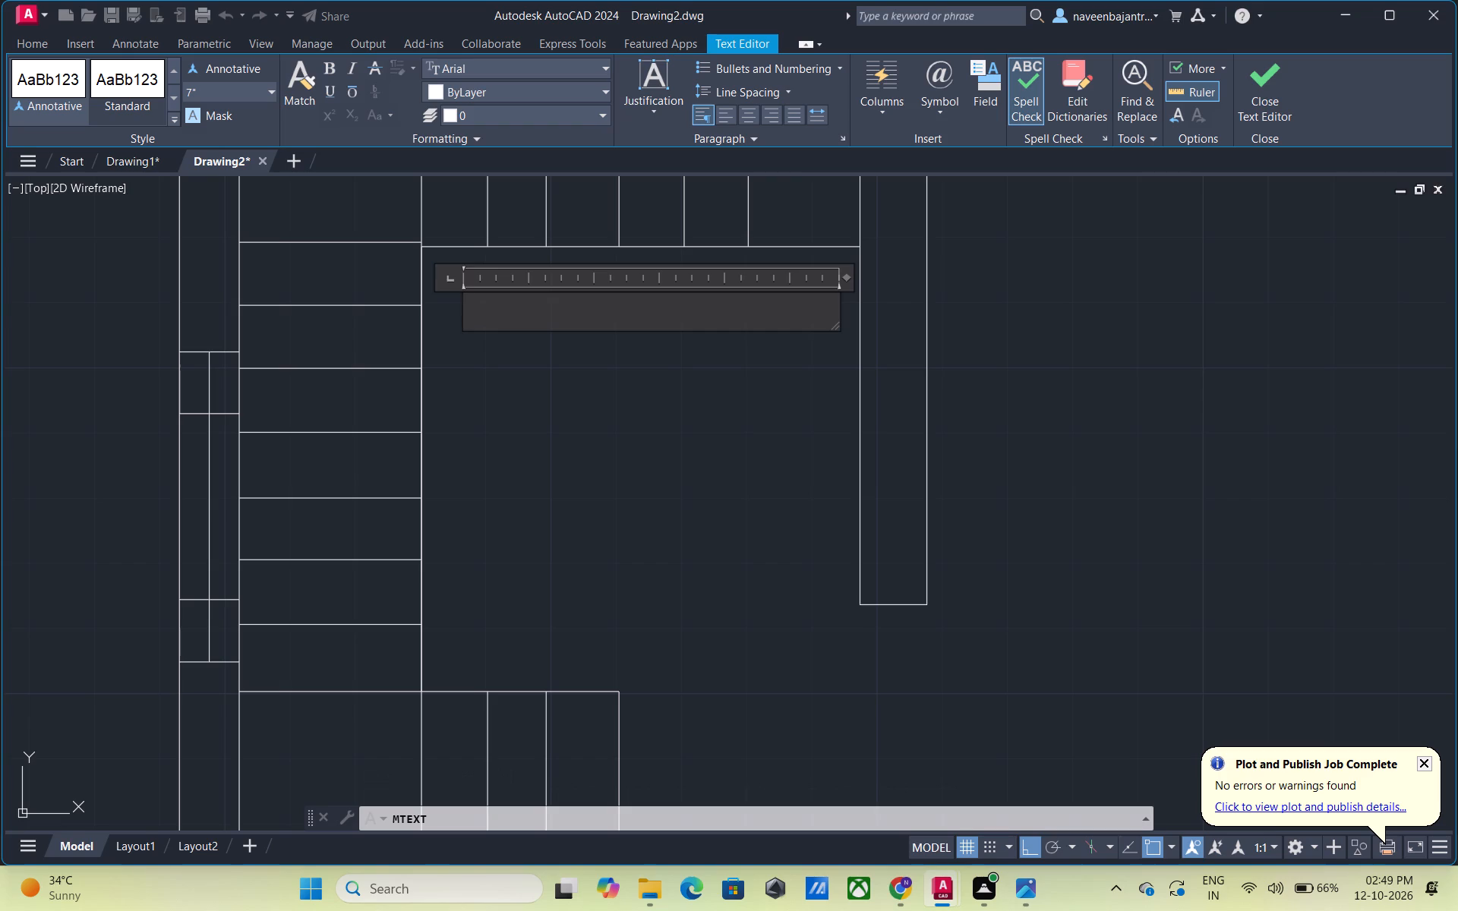
Enter the room label DINNING with 8'x10' on the line below it.
{"action": "type", "text": "DINNING"}
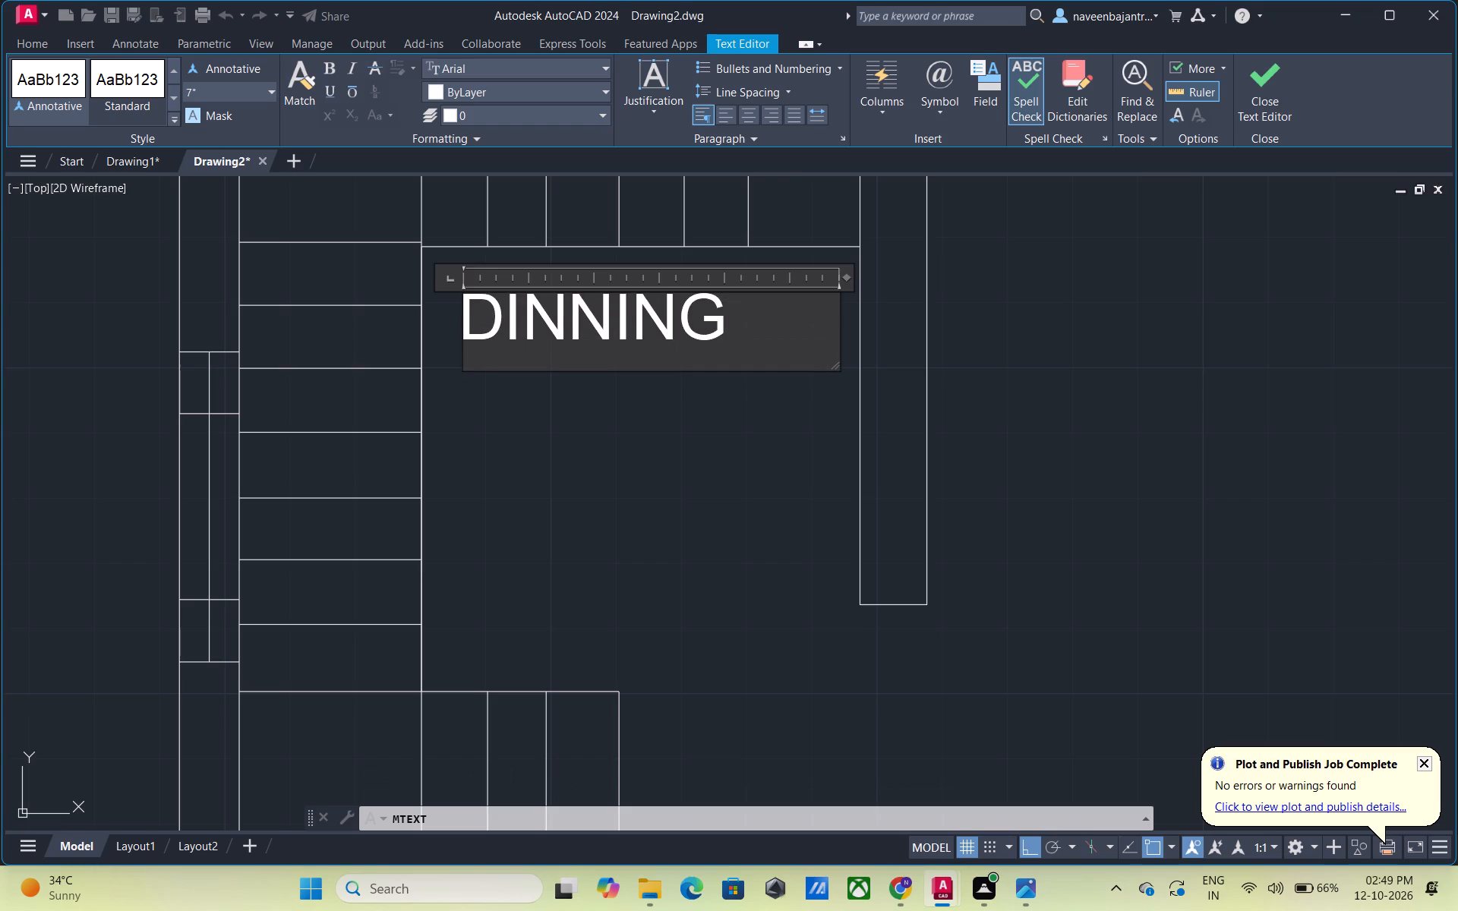
{"action": "key", "text": "Return"}
{"action": "key", "text": "8"}
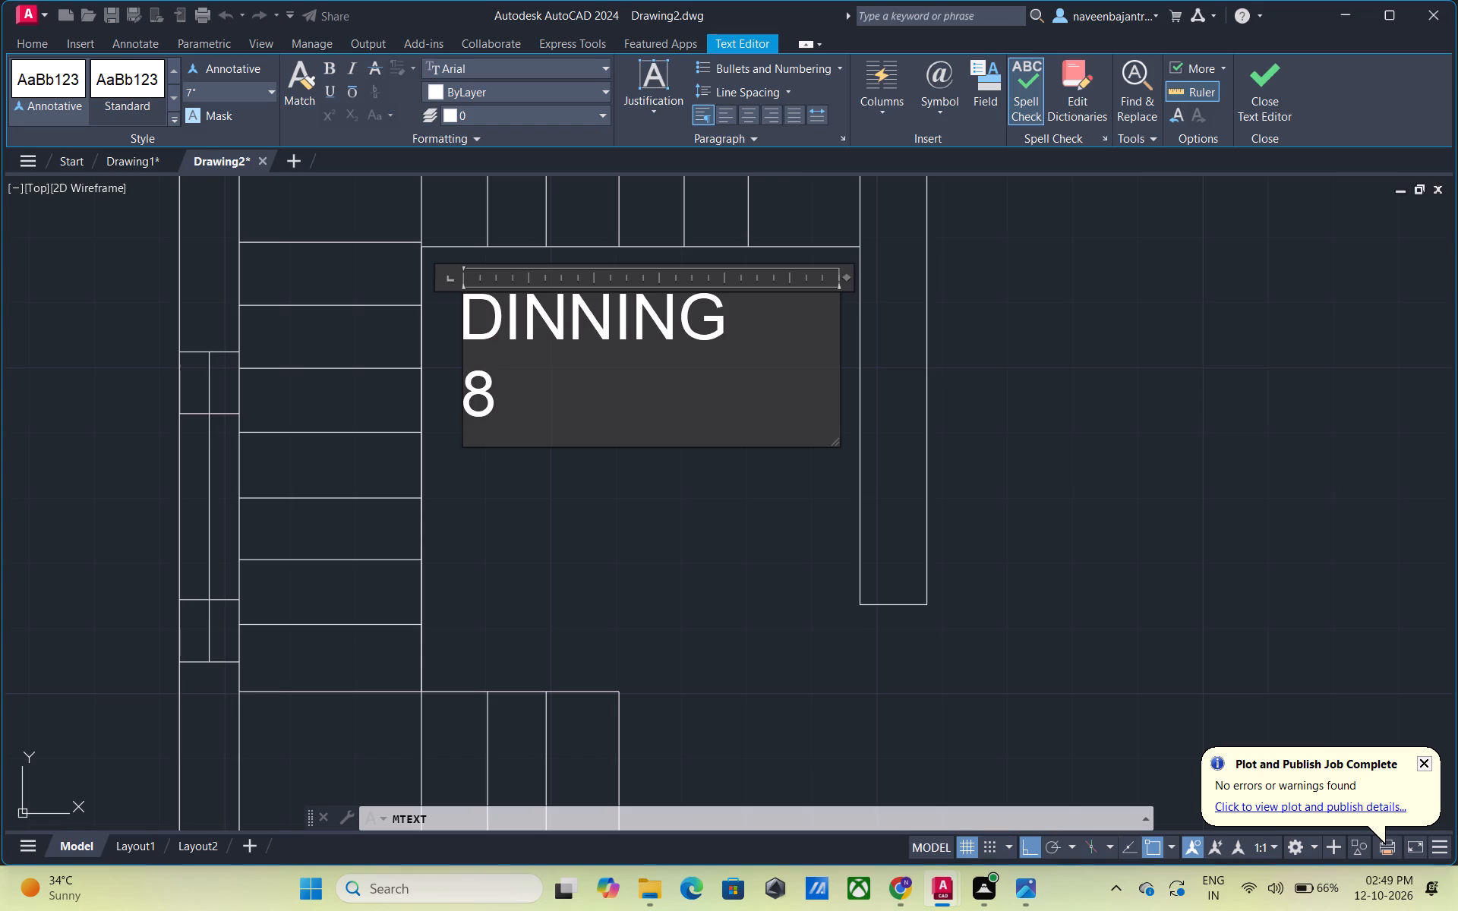
{"action": "key", "text": "apostrophe"}
{"action": "key", "text": "x"}
{"action": "type", "text": "10"}
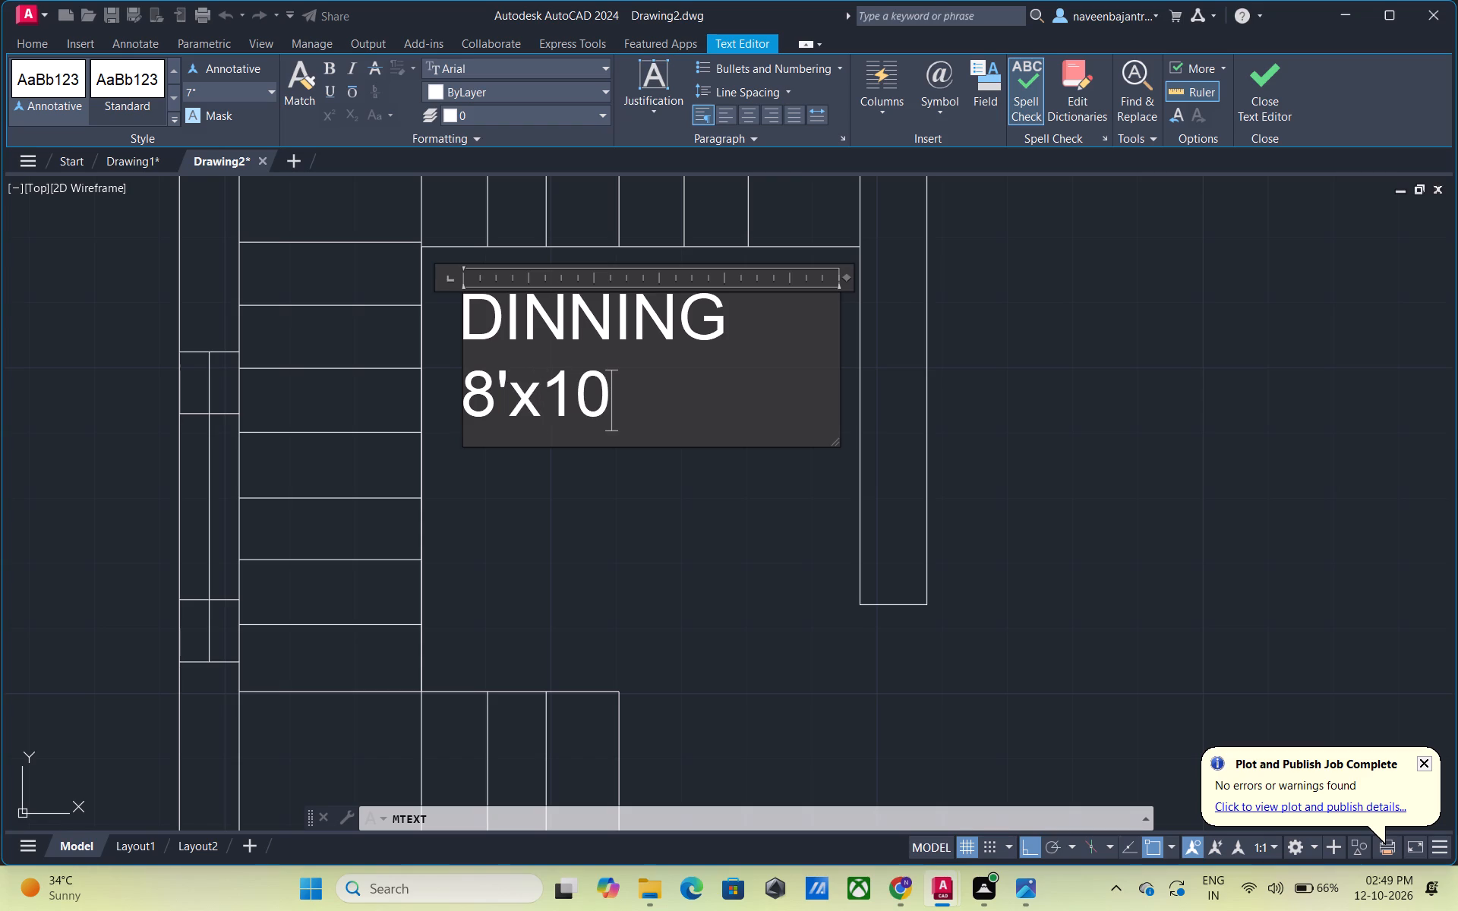
{"action": "key", "text": "shift+quotedbl"}
{"action": "key", "text": "BackSpace"}
{"action": "key", "text": "apostrophe"}
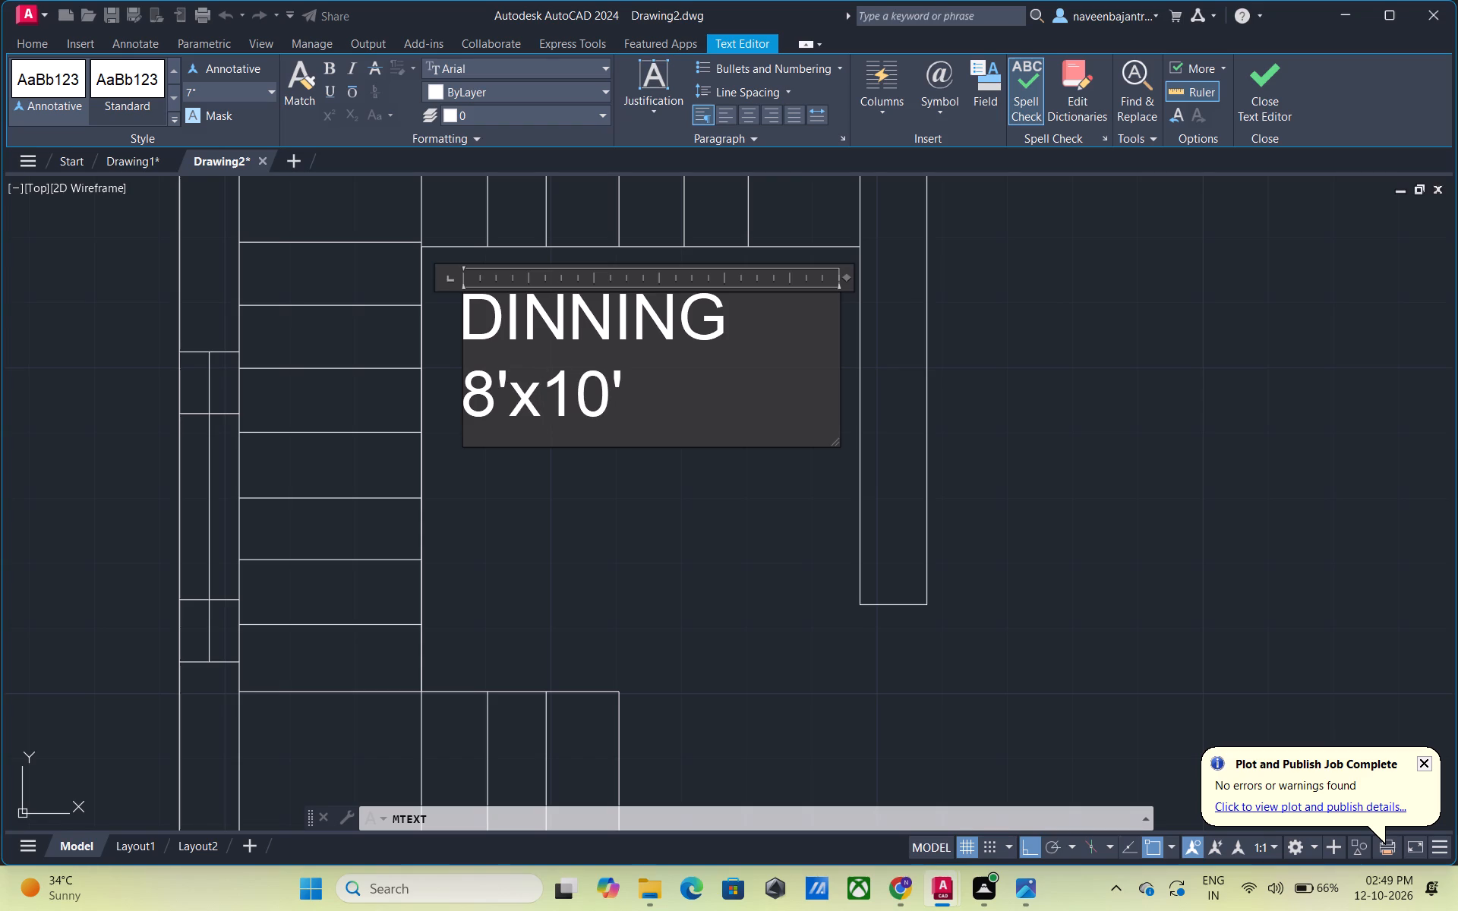
Center and bold both lines of the DINNING label and finish the text.
{"action": "left_click_drag", "start_coordinate": [624, 389], "coordinate": [479, 355]}
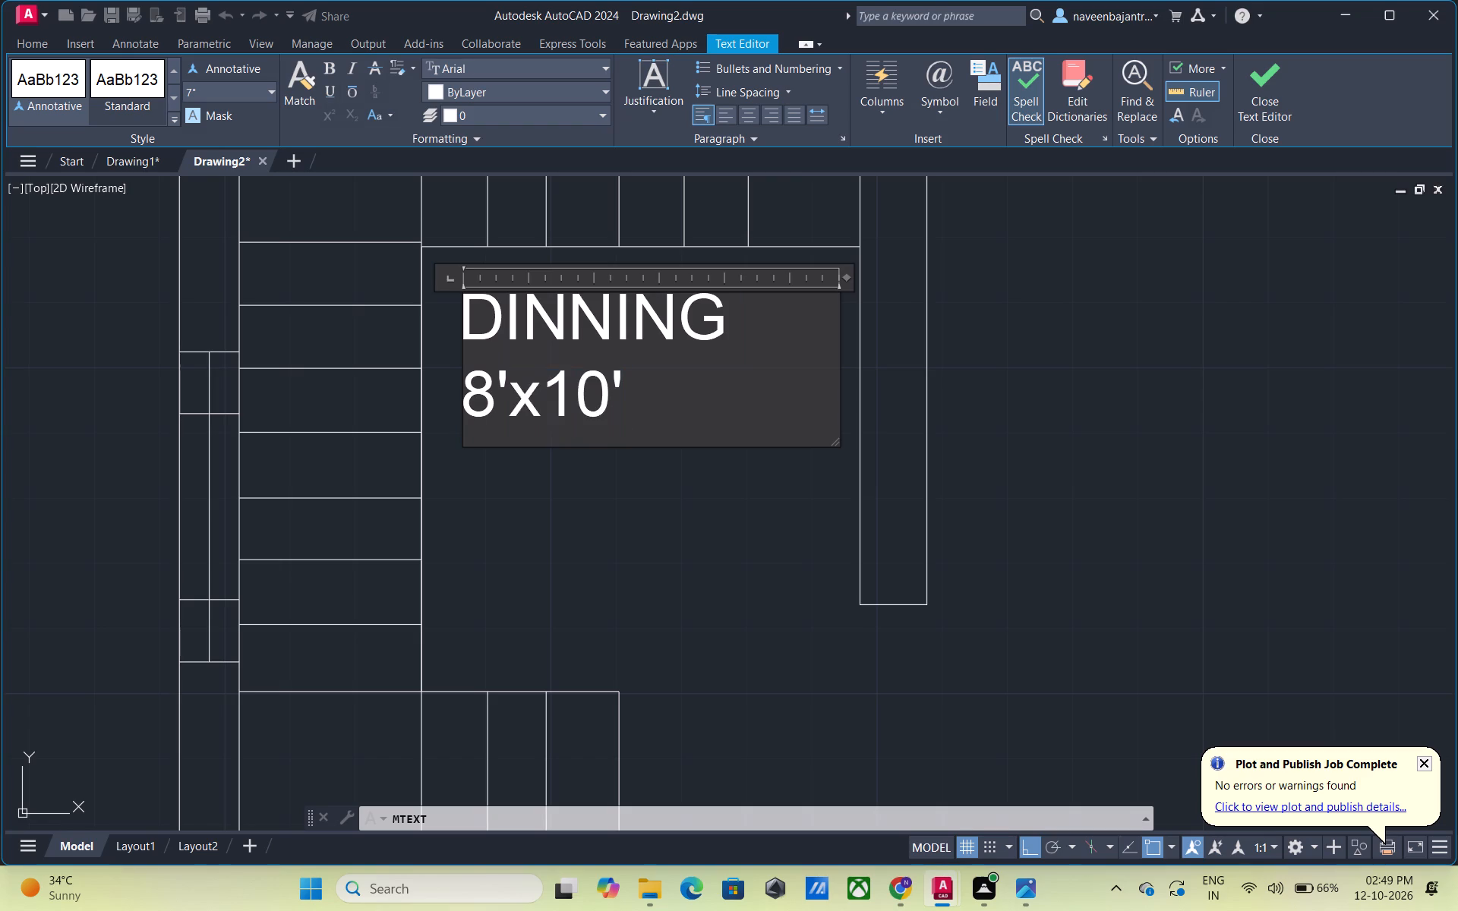
{"action": "left_click_drag", "start_coordinate": [479, 355], "coordinate": [469, 329]}
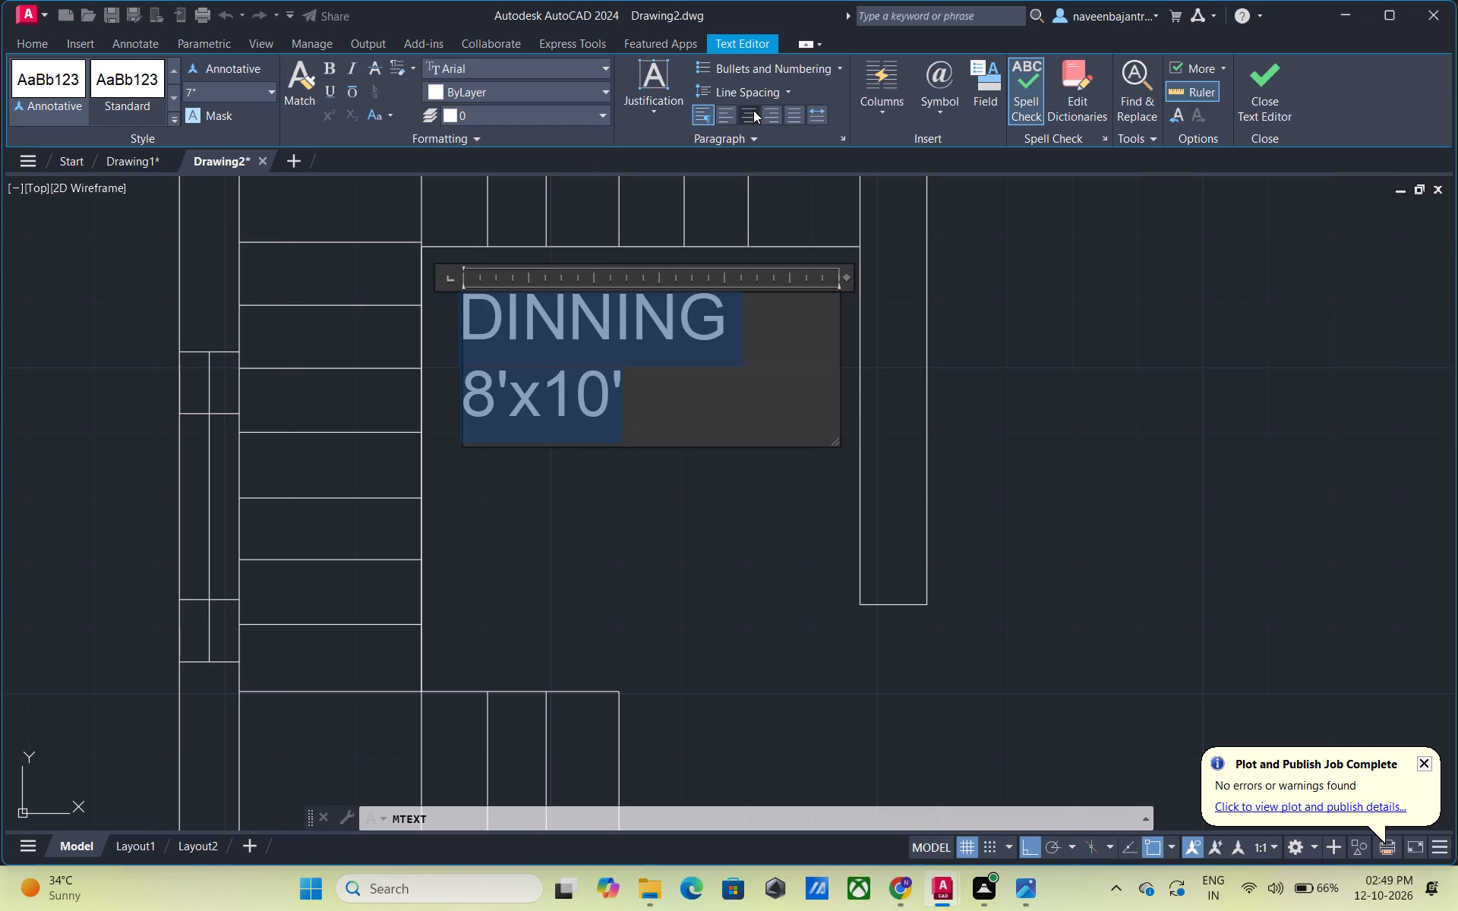
{"action": "left_click", "coordinate": [753, 110]}
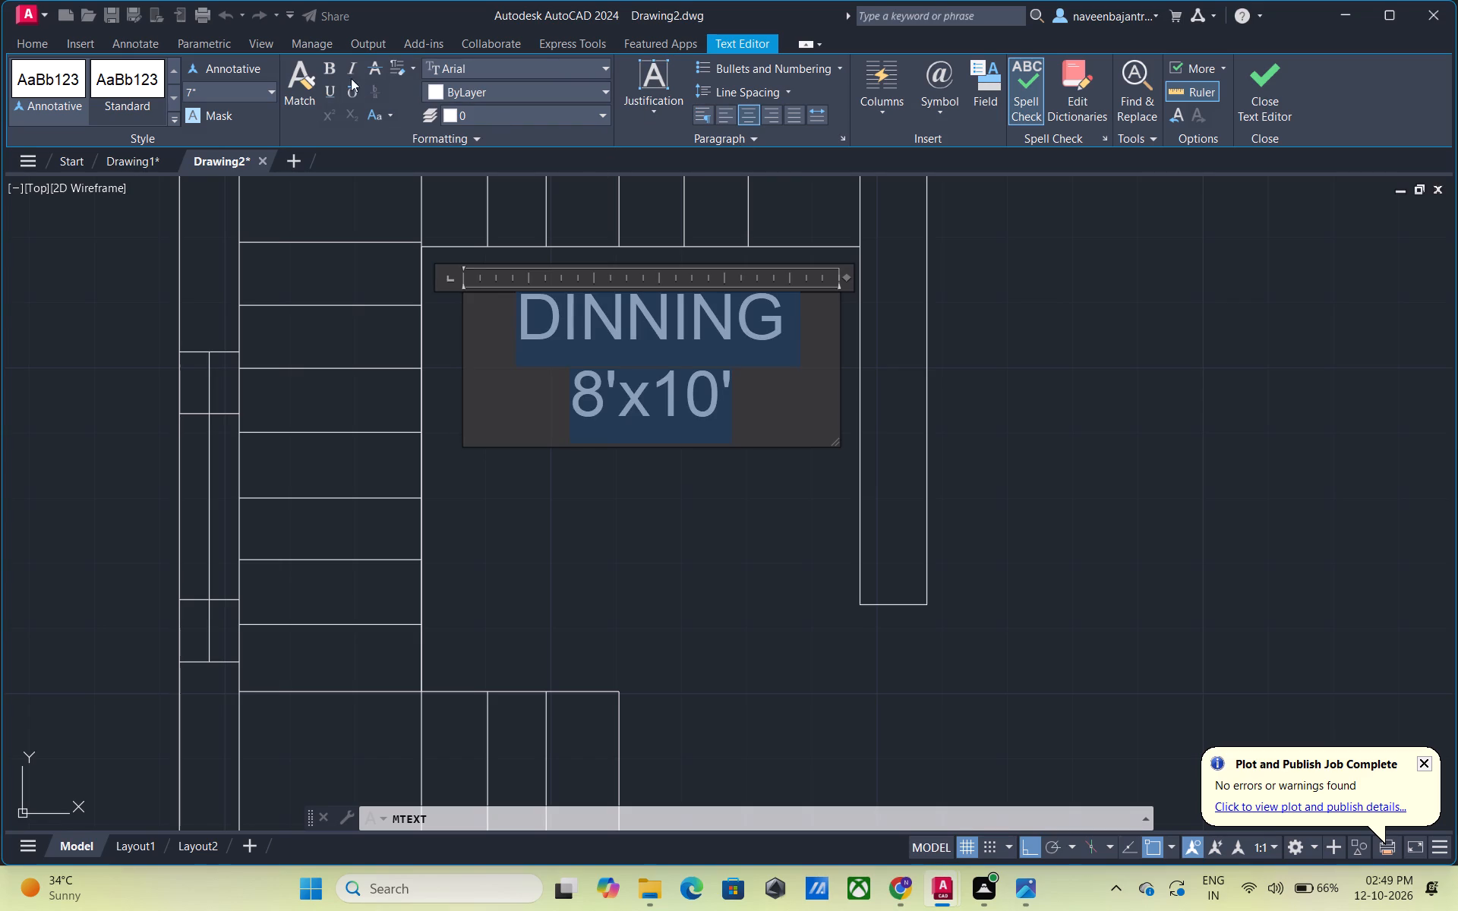
{"action": "left_click", "coordinate": [332, 74]}
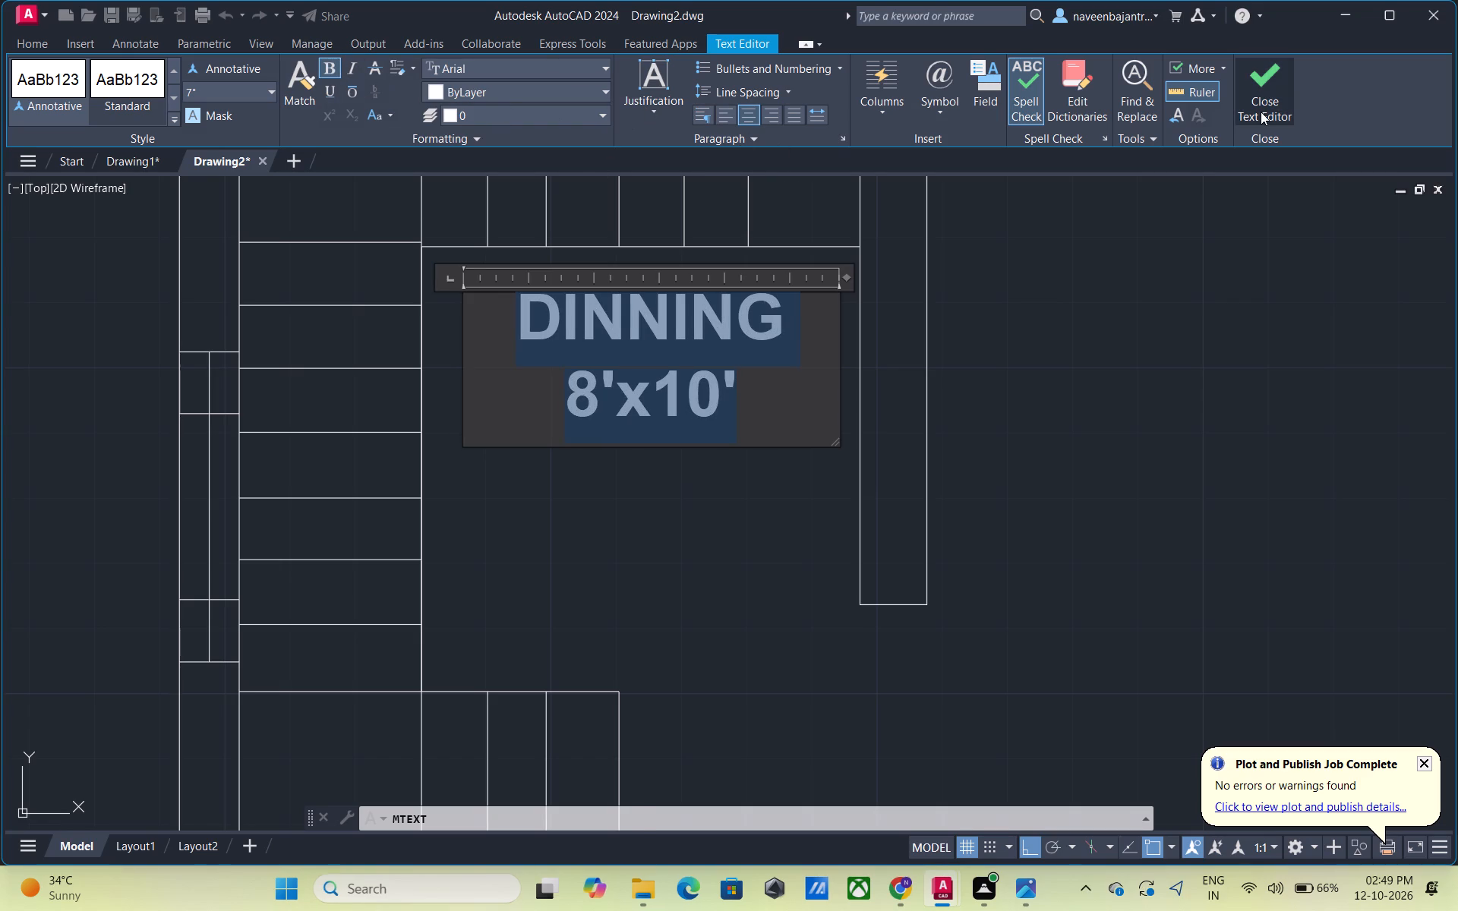
{"action": "left_click", "coordinate": [1261, 112]}
Move the DINNING label straight down, away from the top stair flight, within the open area beside the staircase.
{"action": "scroll", "coordinate": [1124, 374], "scroll_direction": "down", "scroll_amount": 2}
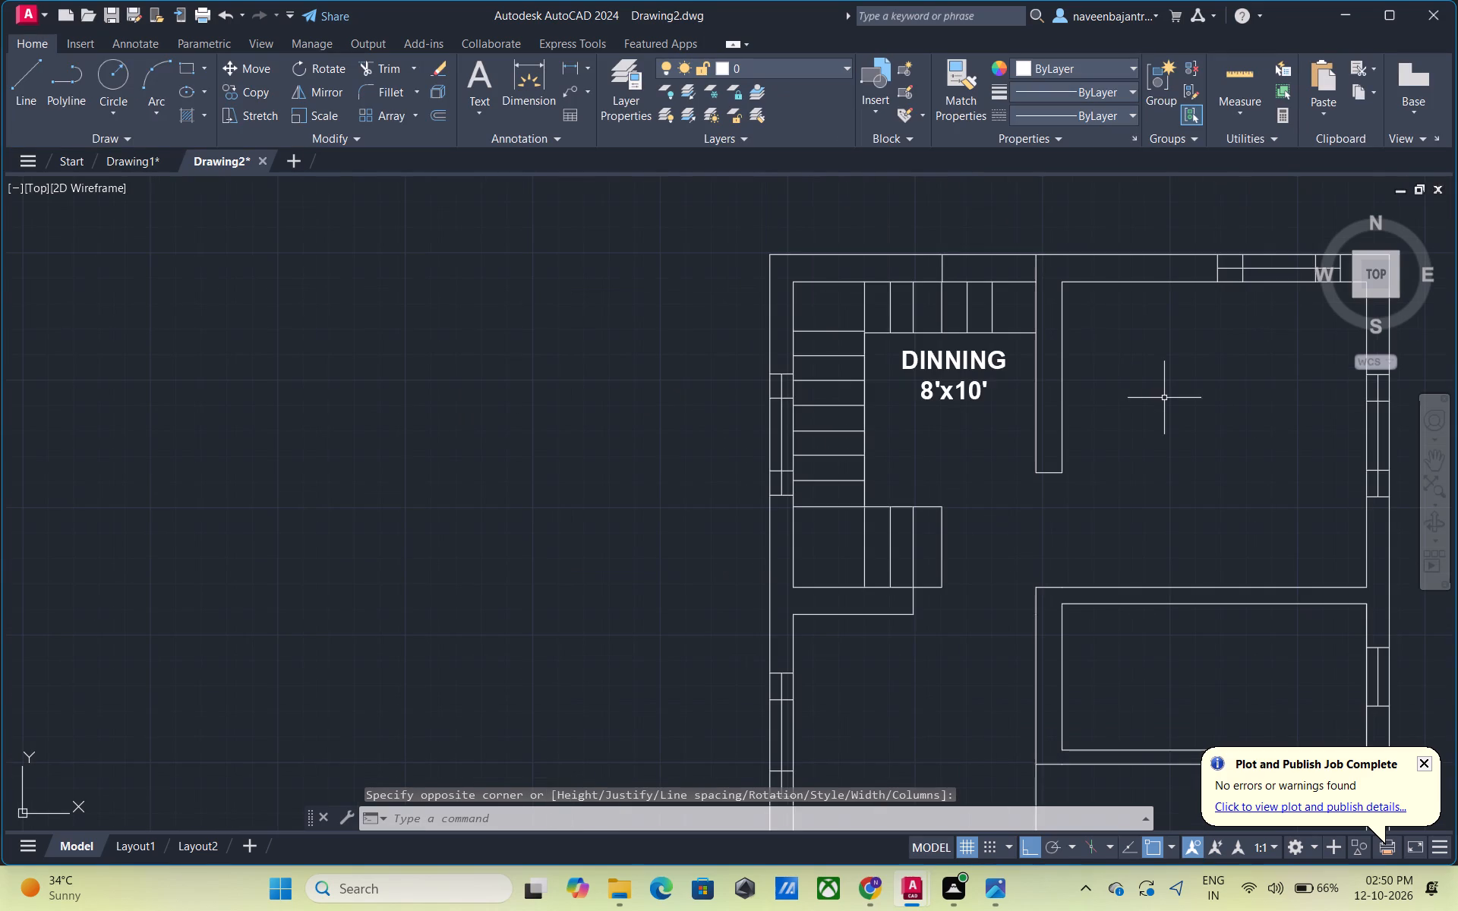
{"action": "middle_click_drag", "start_coordinate": [1180, 406], "coordinate": [1109, 446]}
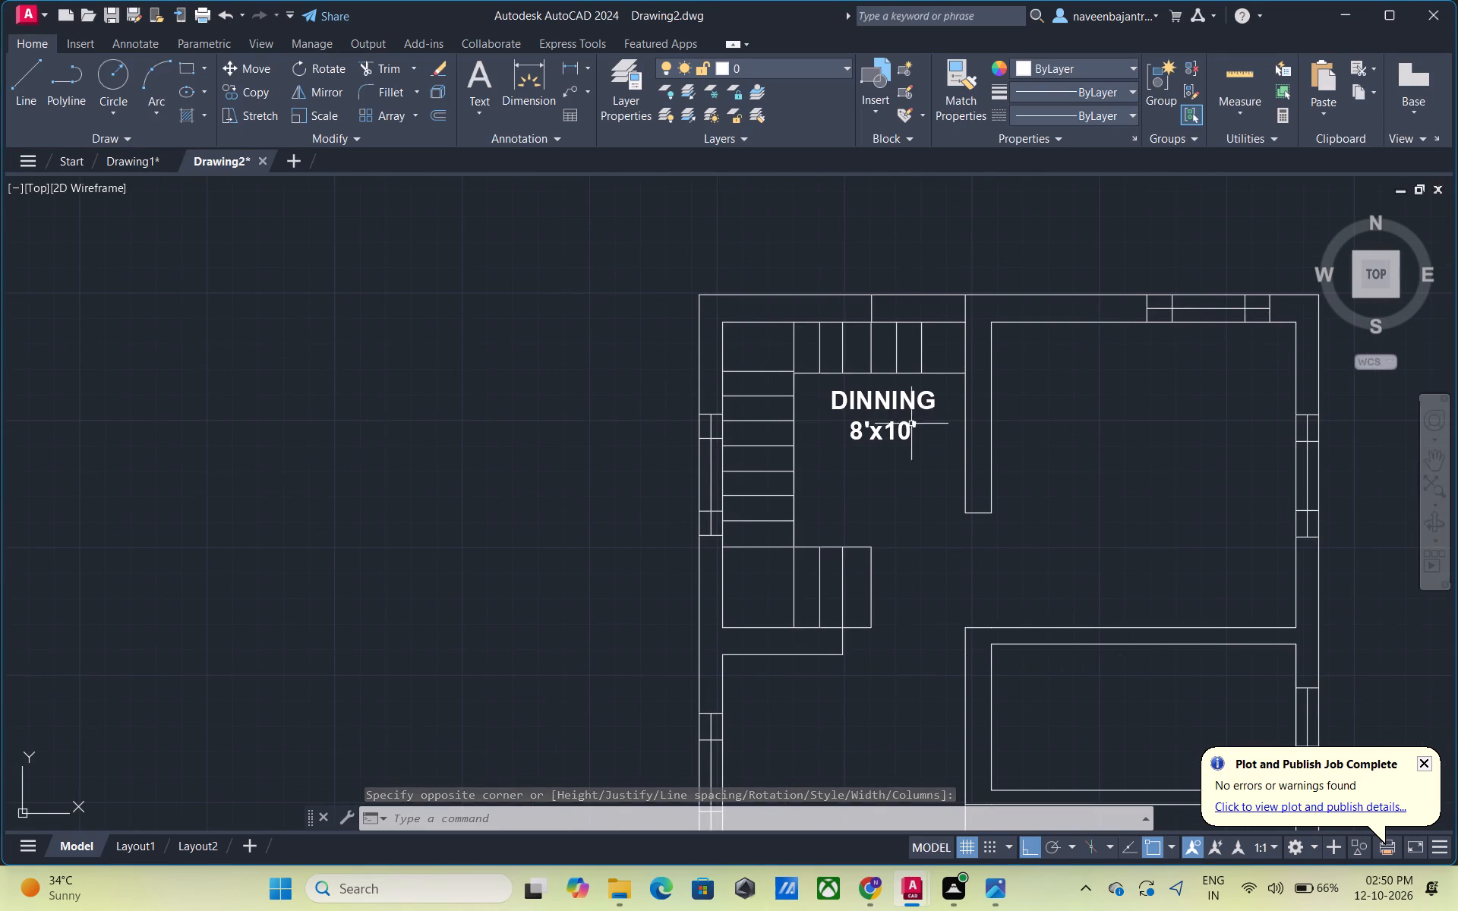
{"action": "left_click", "coordinate": [885, 402]}
{"action": "type", "text": "M"}
{"action": "key", "text": "space"}
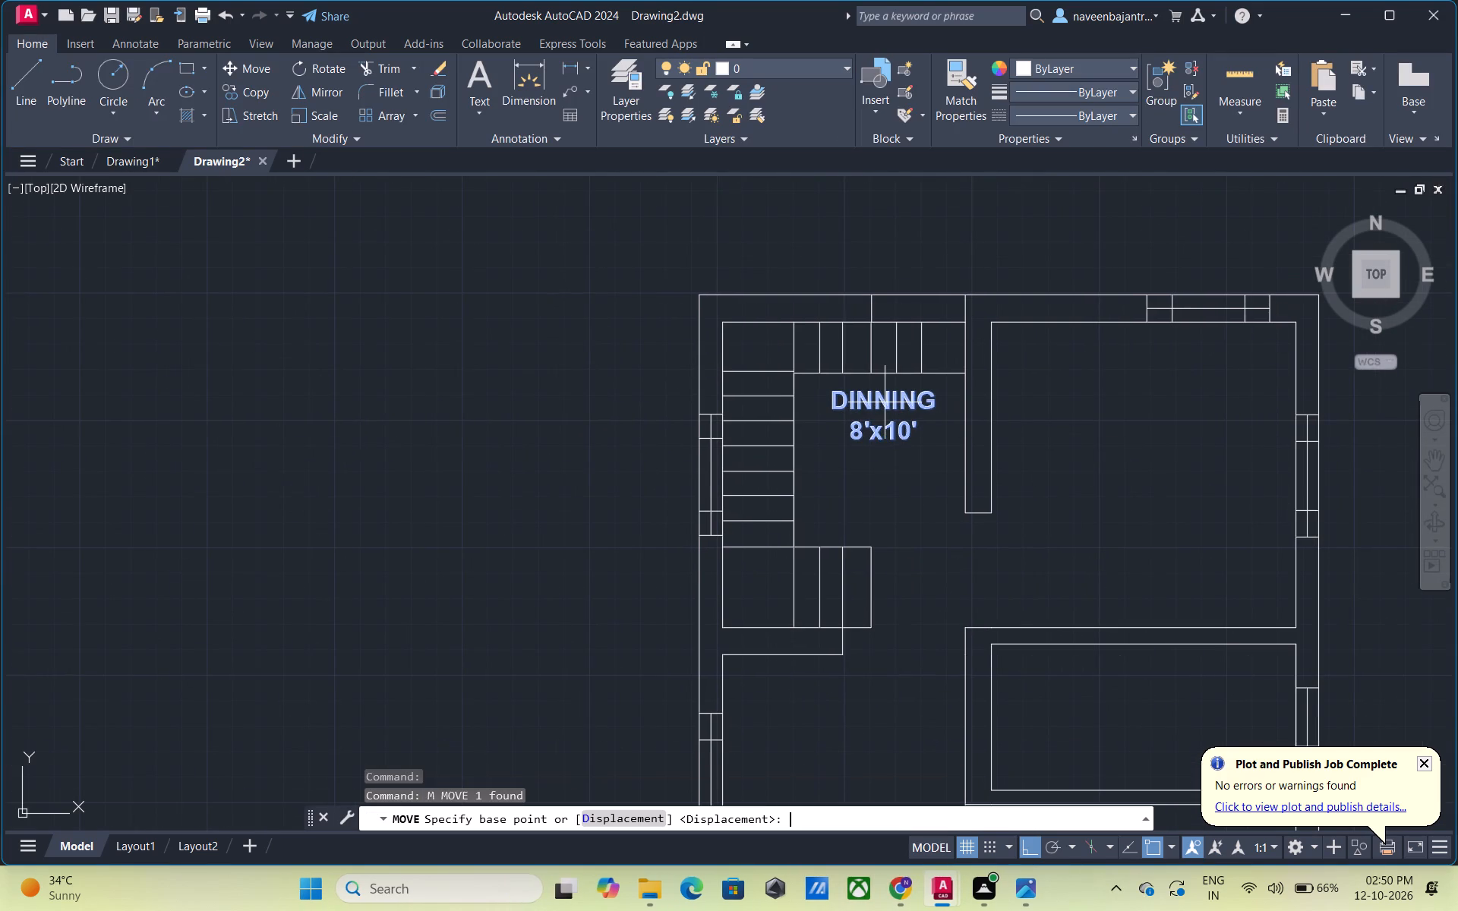
{"action": "left_click", "coordinate": [885, 402]}
{"action": "left_click", "coordinate": [876, 403]}
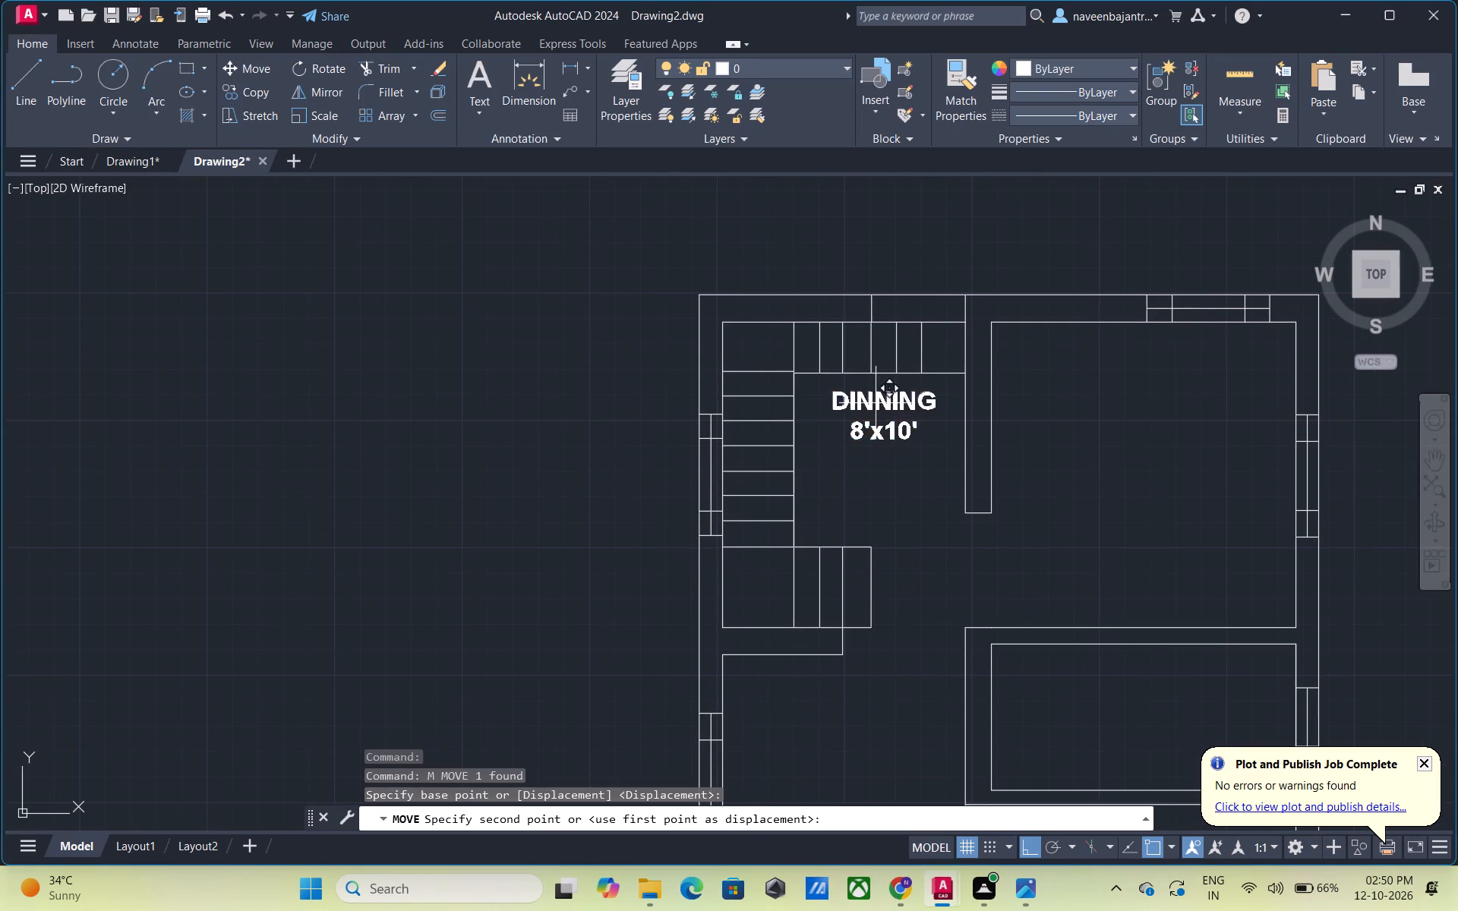
{"action": "scroll", "coordinate": [872, 441], "scroll_direction": "up", "scroll_amount": 2}
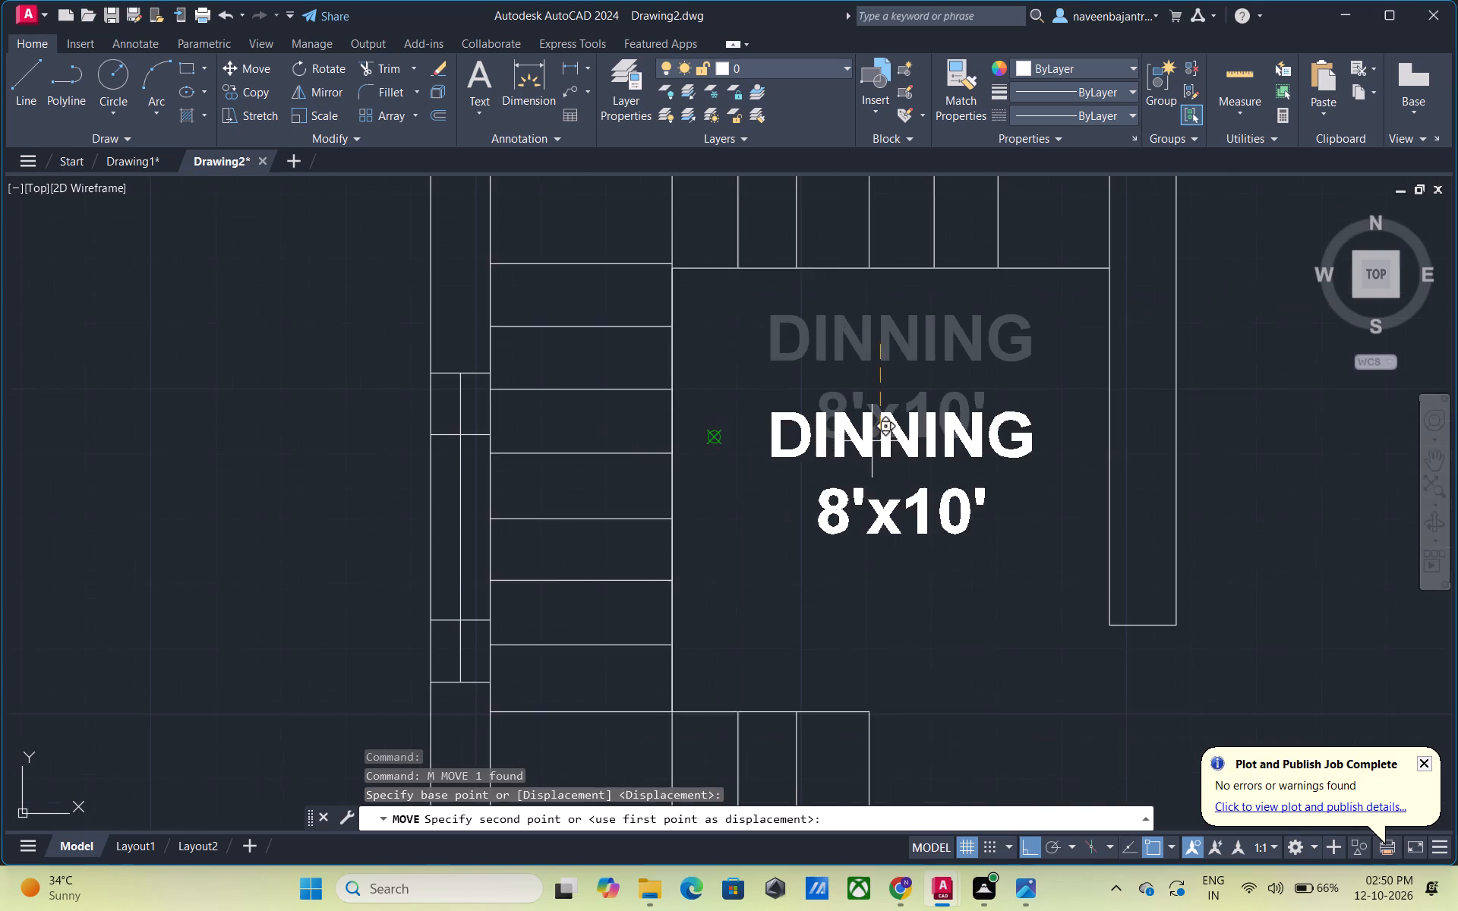
{"action": "scroll", "coordinate": [872, 441], "scroll_direction": "up", "scroll_amount": 2}
{"action": "left_click", "coordinate": [873, 436]}
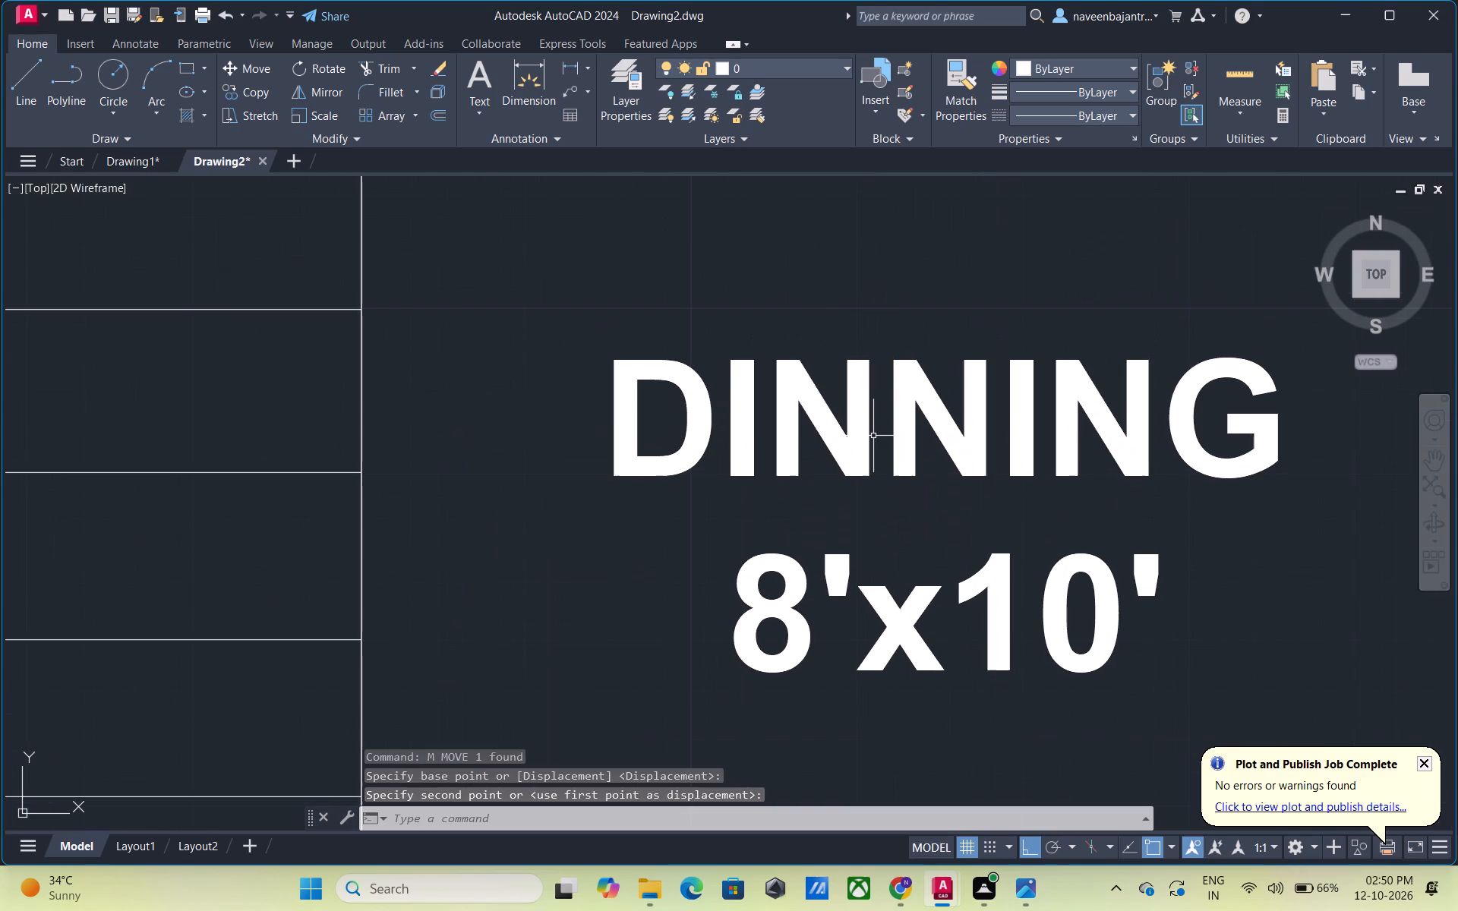
{"action": "key", "text": "Escape"}
Place a multiline text box in the upper-right room of the plan, with a text height of 7".
{"action": "scroll", "coordinate": [905, 455], "scroll_direction": "down", "scroll_amount": 4}
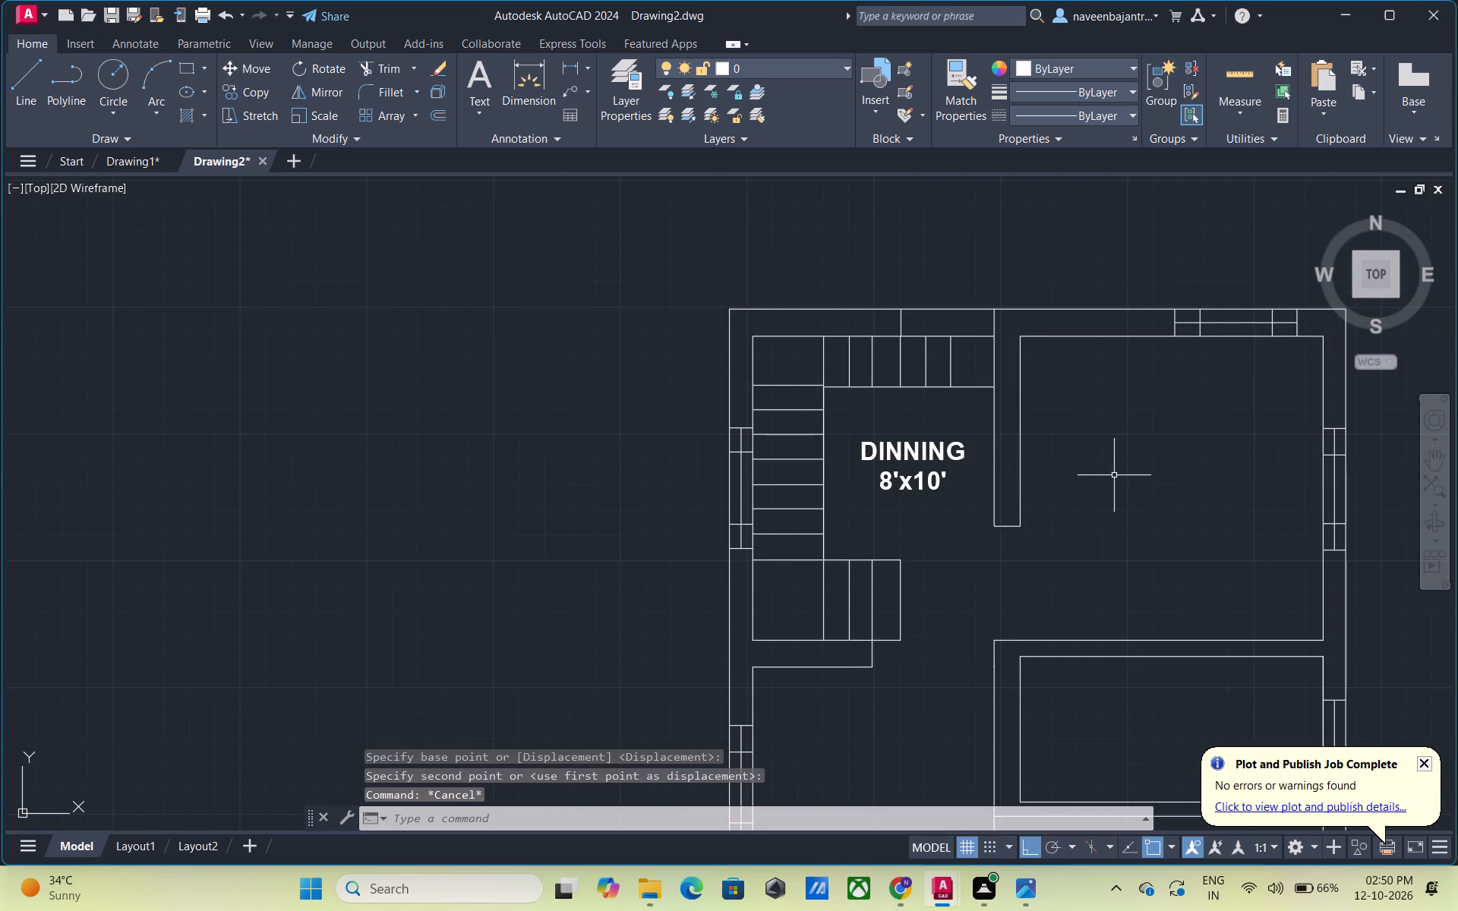
{"action": "middle_click_drag", "start_coordinate": [1114, 475], "coordinate": [756, 455]}
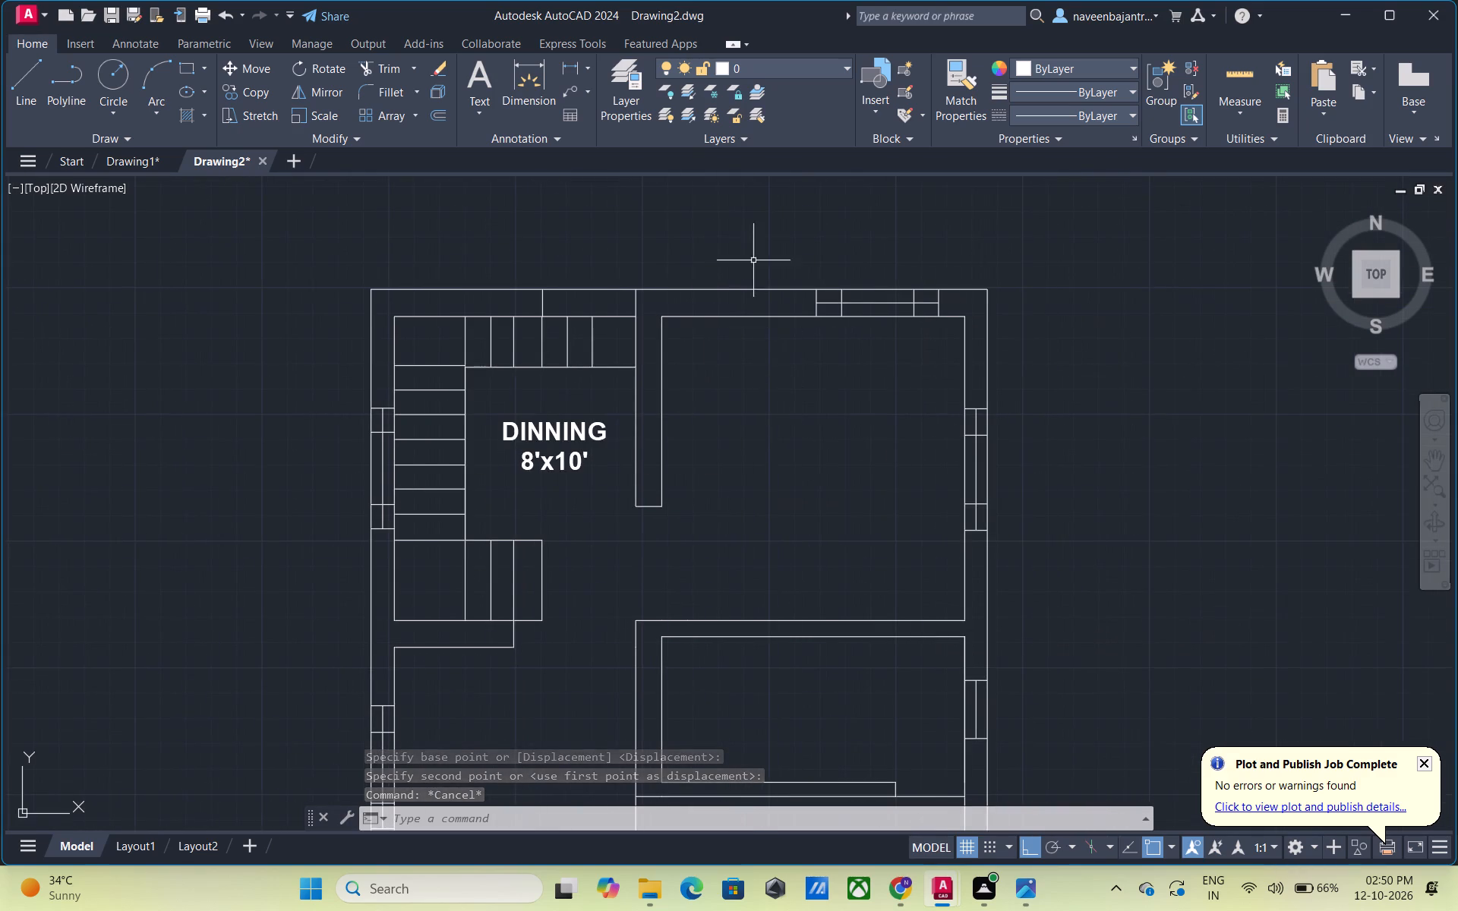
{"action": "left_click", "coordinate": [472, 74]}
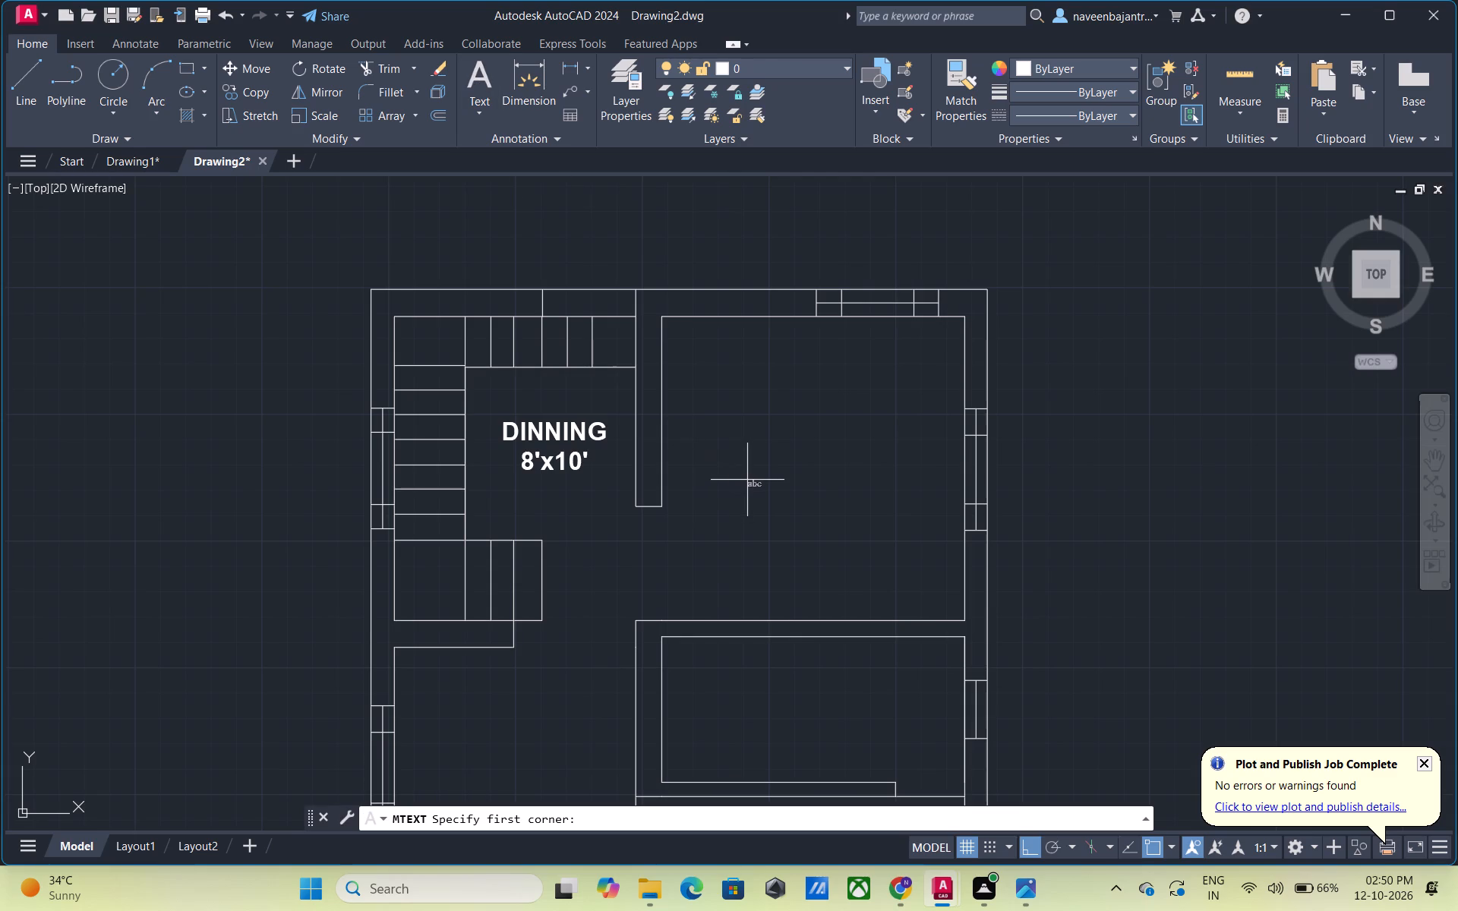
{"action": "left_click", "coordinate": [729, 411]}
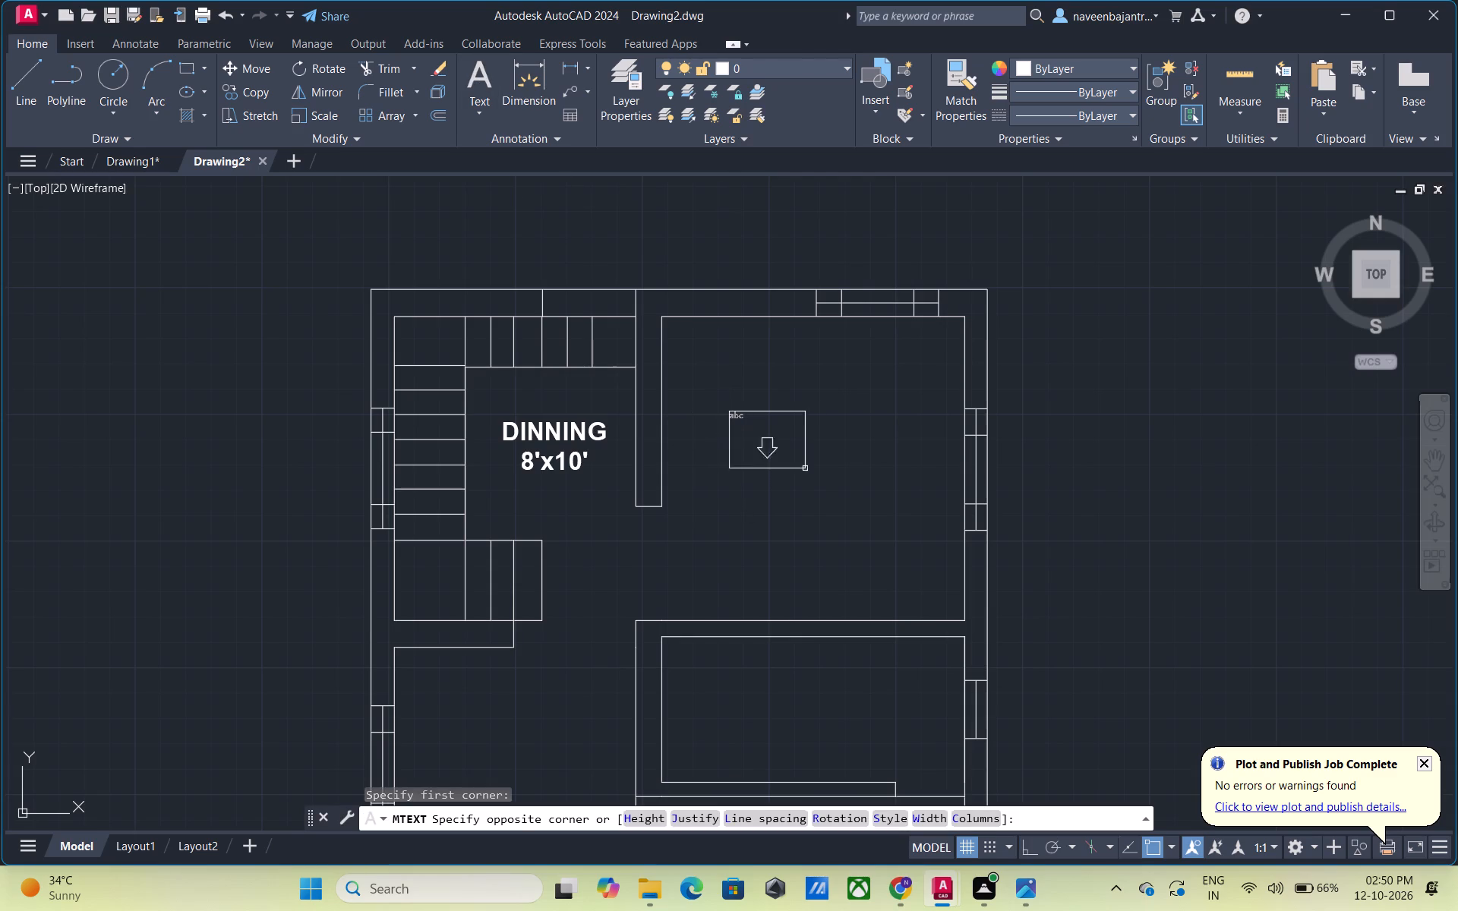
{"action": "left_click", "coordinate": [931, 524]}
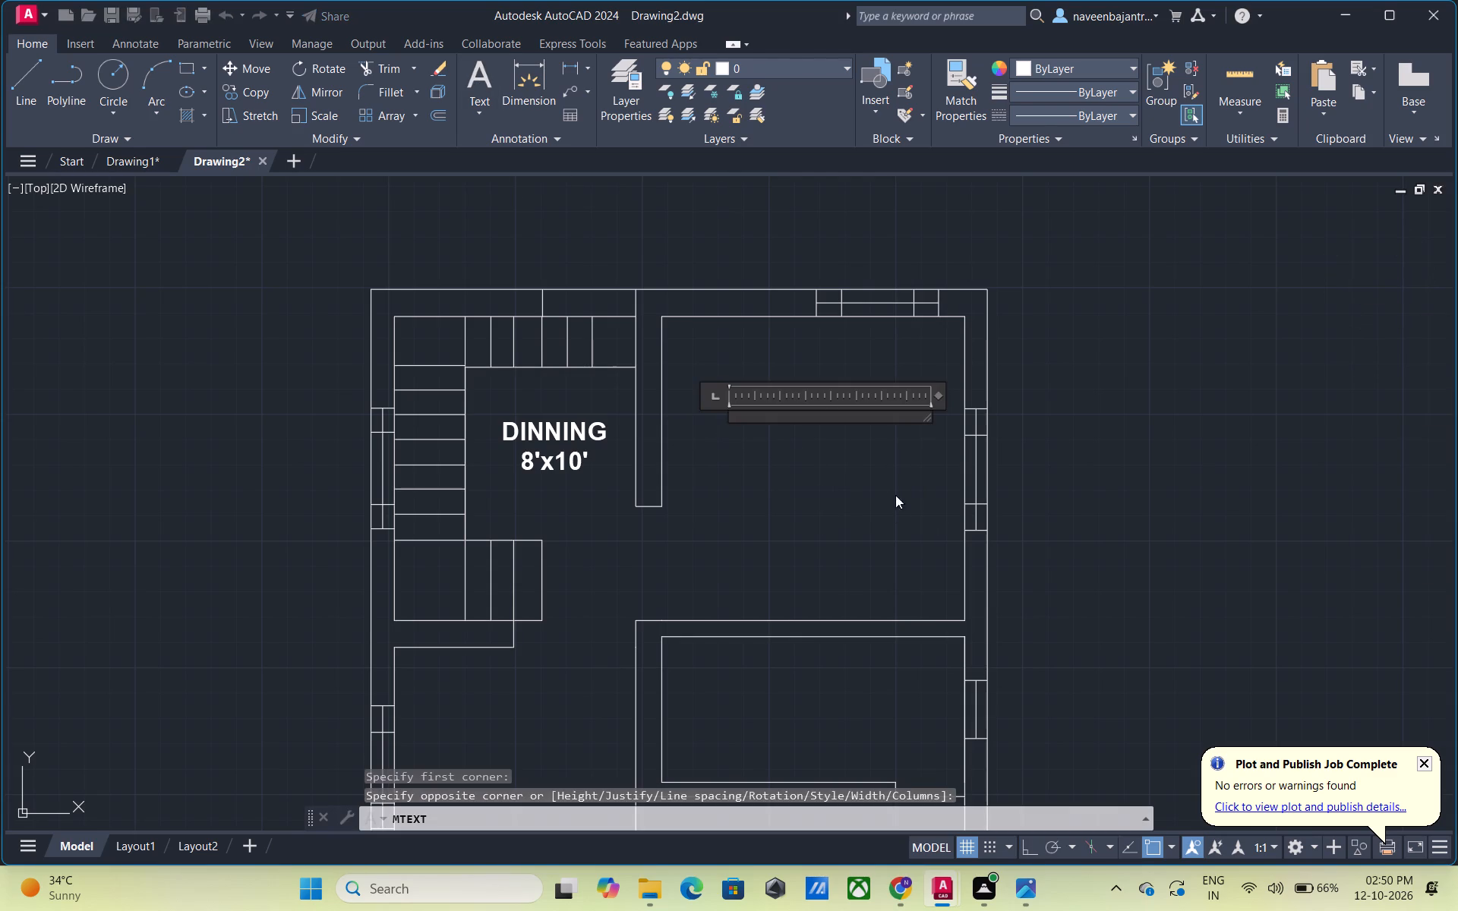
{"action": "left_click_drag", "start_coordinate": [224, 95], "coordinate": [213, 94]}
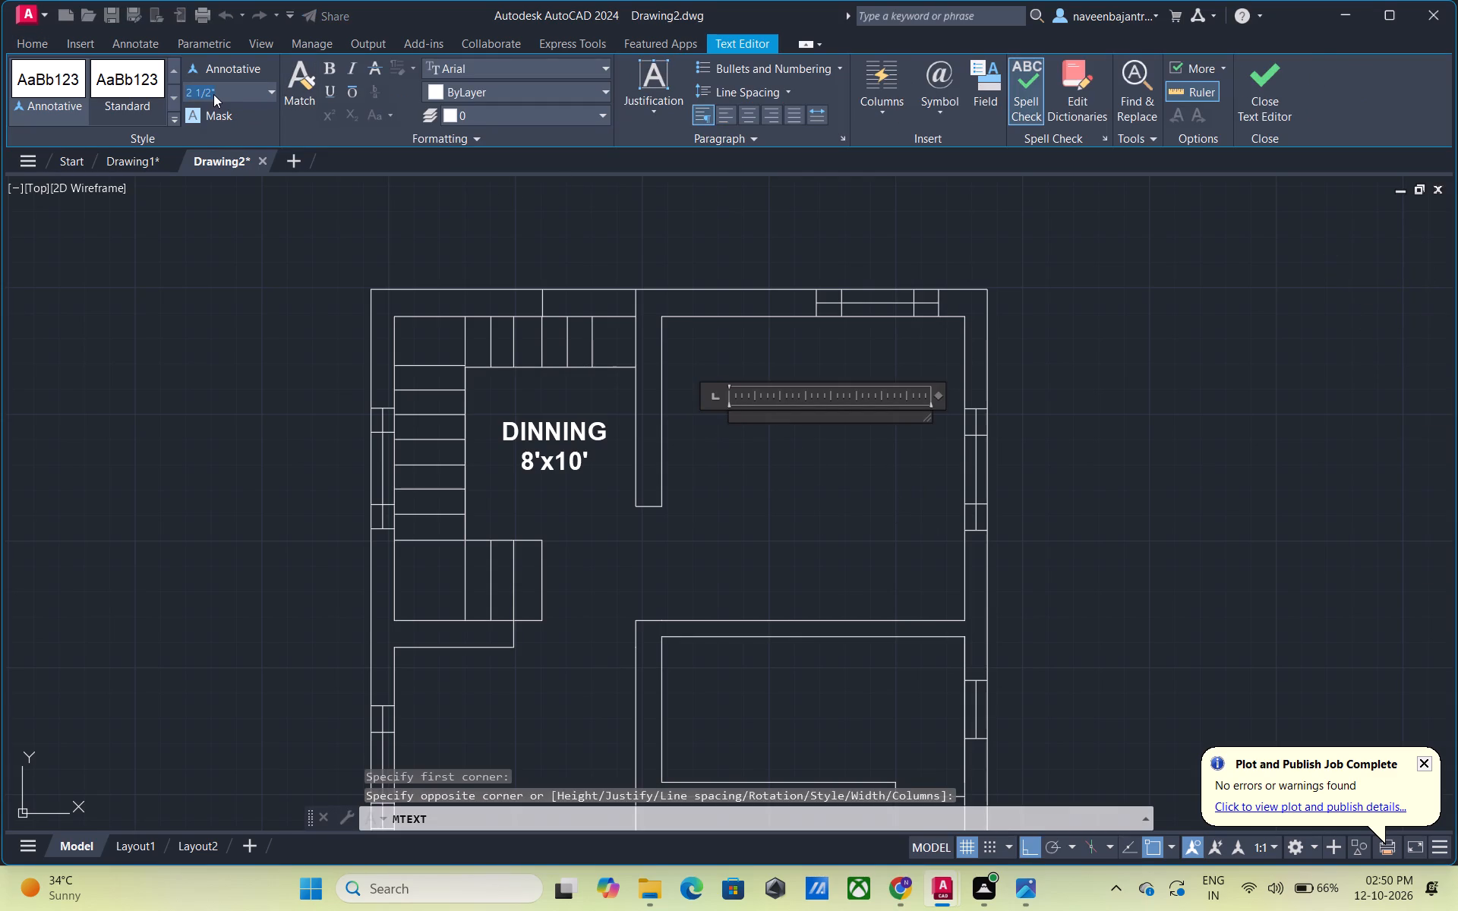
{"action": "type", "text": "7\""}
{"action": "key", "text": "Return"}
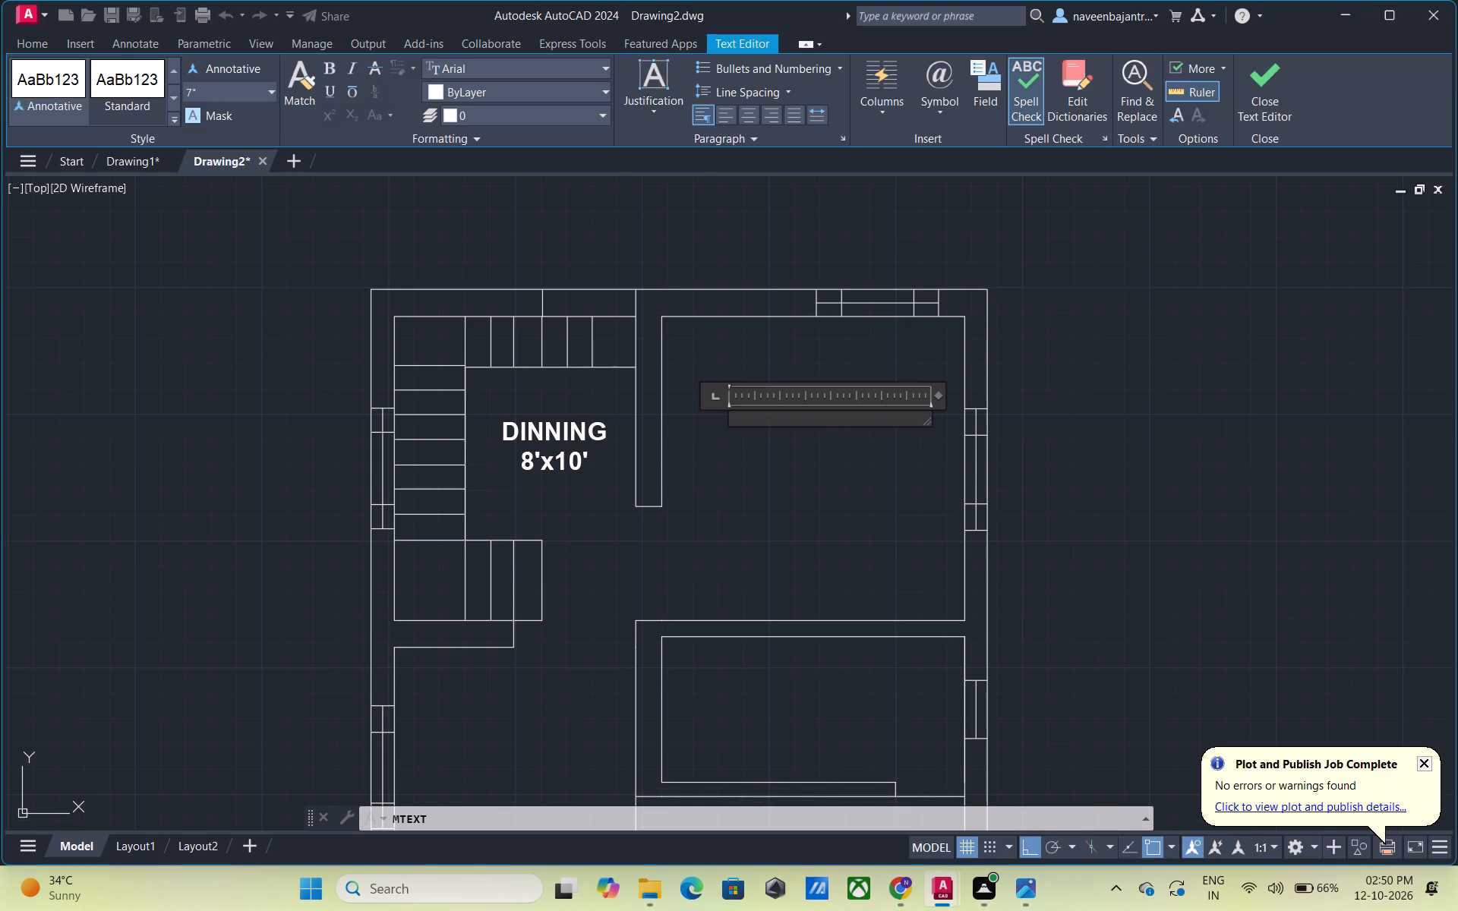
Enter the room label KITCHEN with 10'x10' on the line below it.
{"action": "key", "text": "k"}
{"action": "type", "text": "ITCHEN"}
{"action": "key", "text": "Return"}
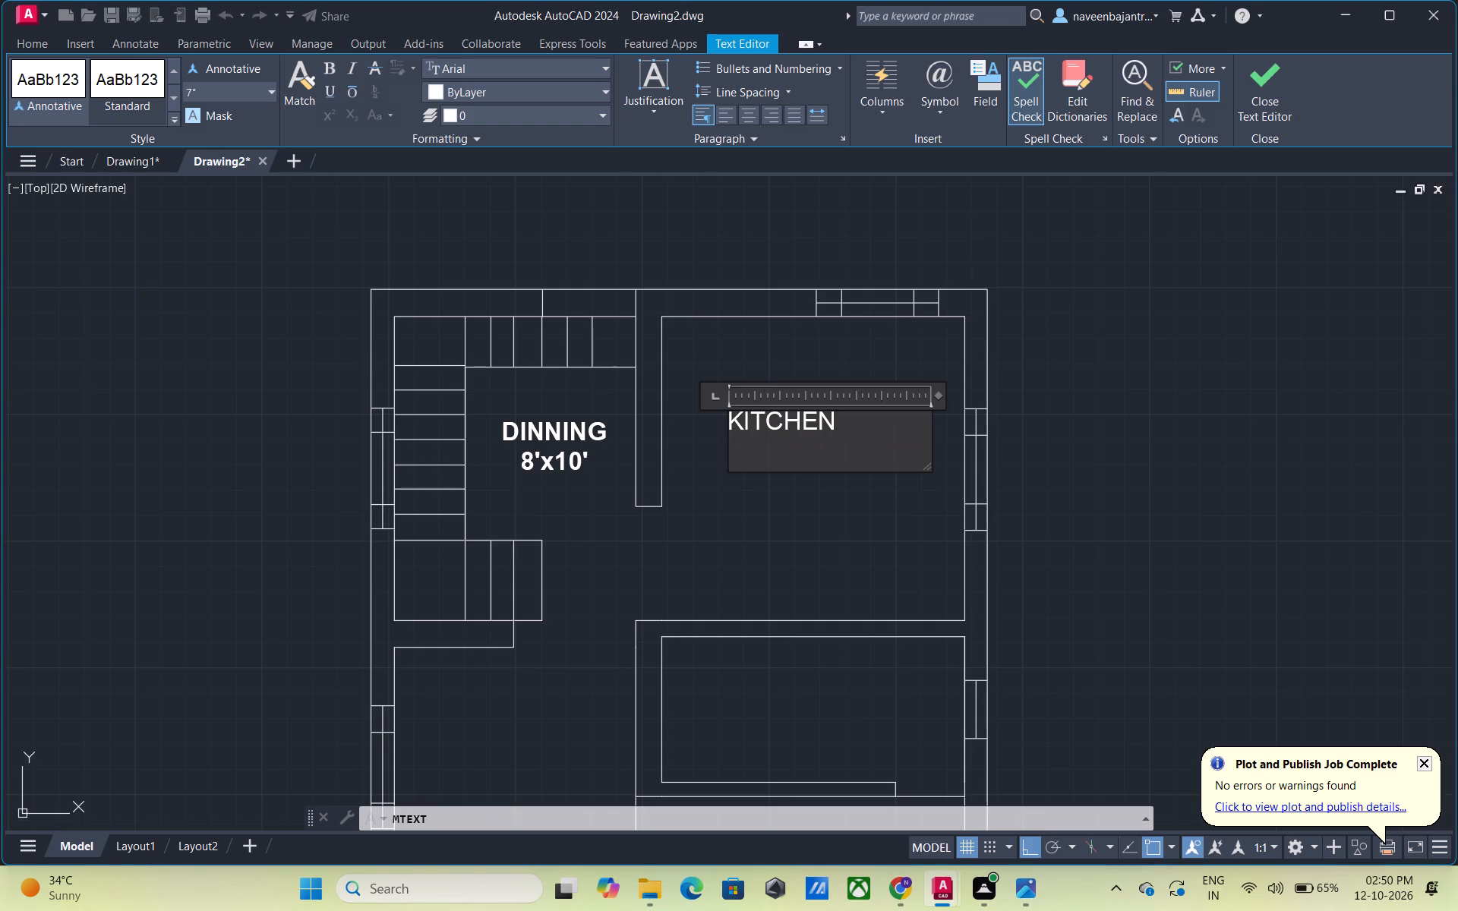
{"action": "type", "text": "10'"}
{"action": "key", "text": "x"}
{"action": "type", "text": "10'"}
Center and bold both lines of the KITCHEN label and finish the text.
{"action": "left_click_drag", "start_coordinate": [811, 450], "coordinate": [715, 416]}
{"action": "left_click", "coordinate": [751, 109]}
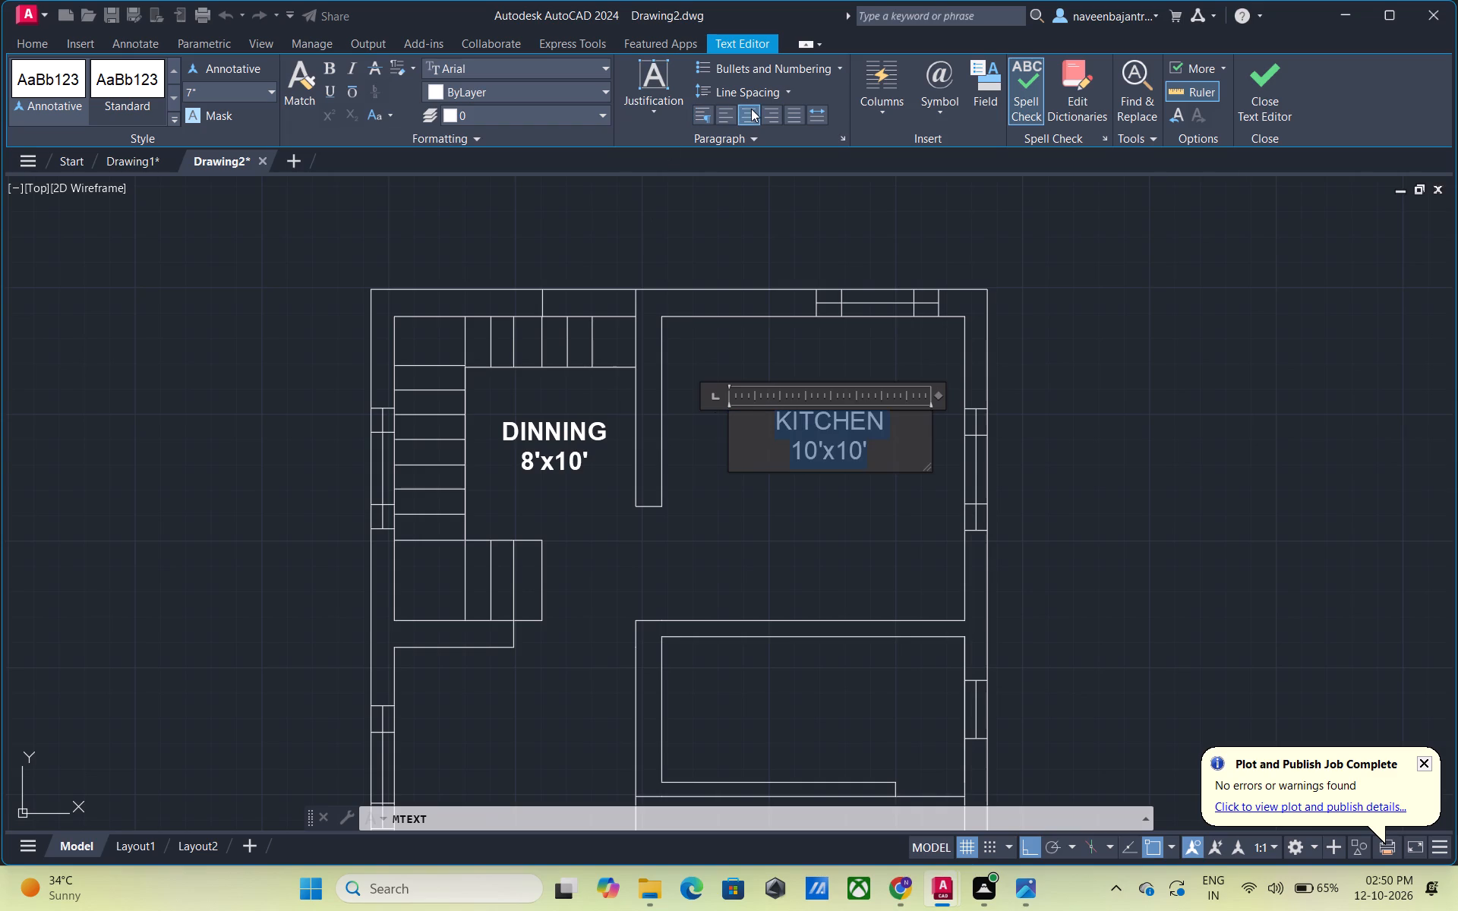
{"action": "left_click", "coordinate": [327, 64]}
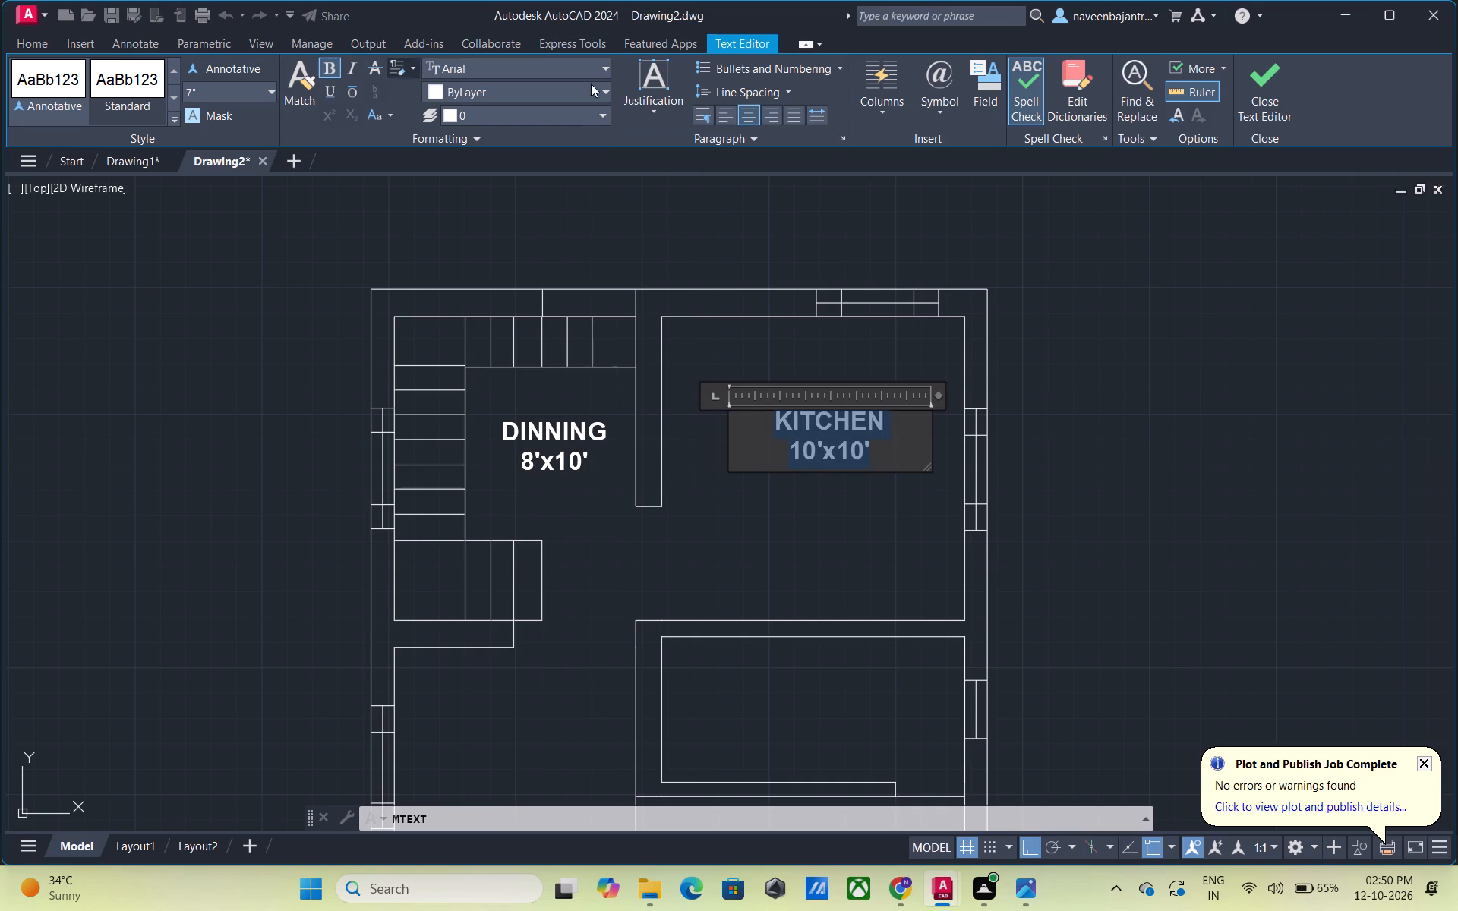
{"action": "left_click", "coordinate": [1273, 99]}
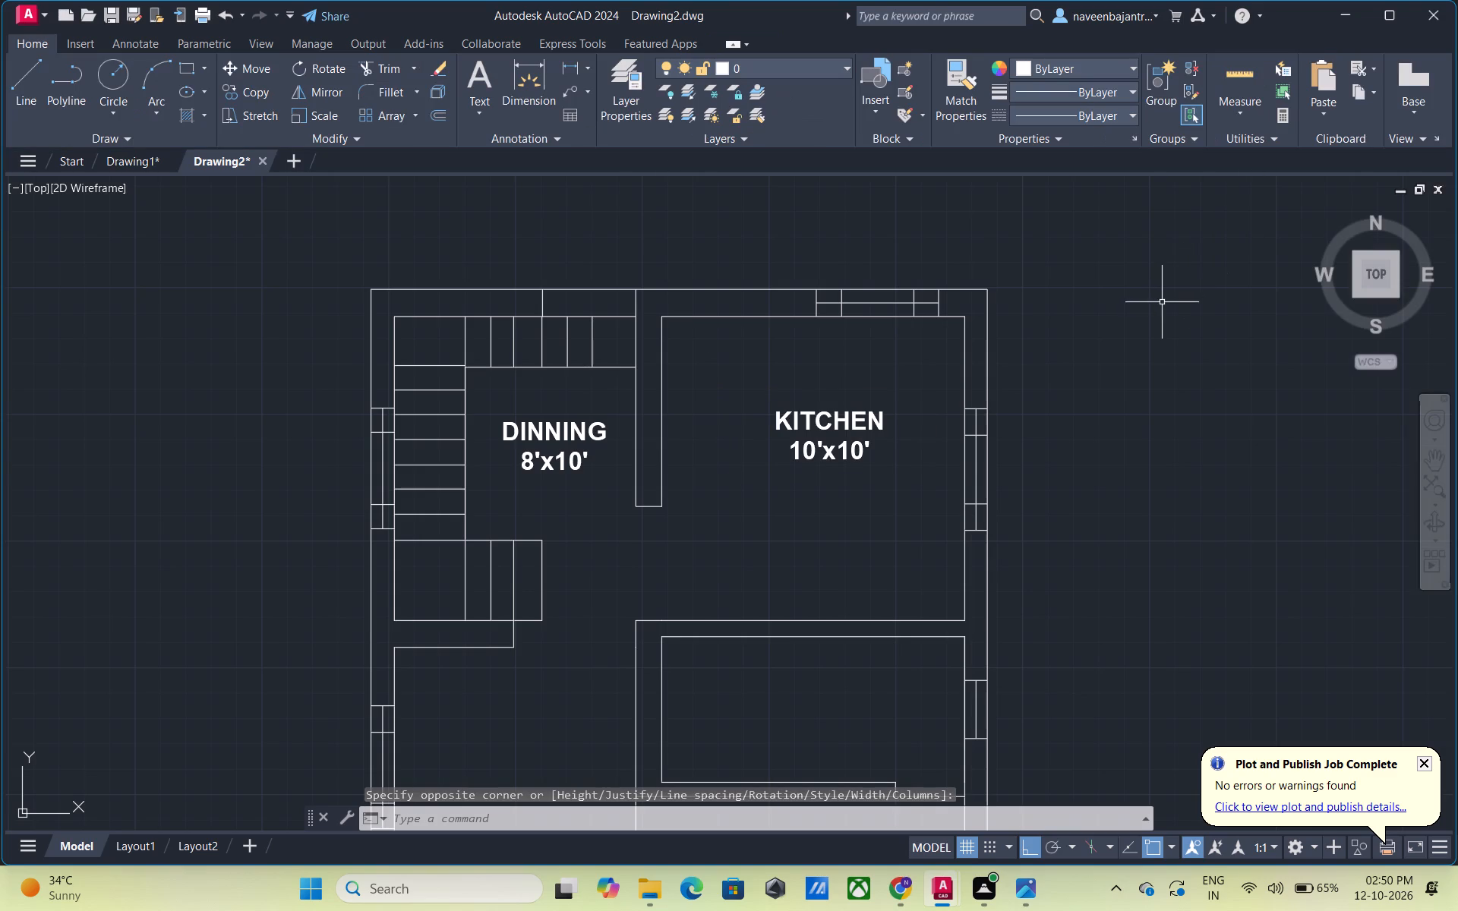
Place a multiline text box in the small room directly below the kitchen, with a text height of 7".
{"action": "scroll", "coordinate": [1147, 367], "scroll_direction": "down", "scroll_amount": 1}
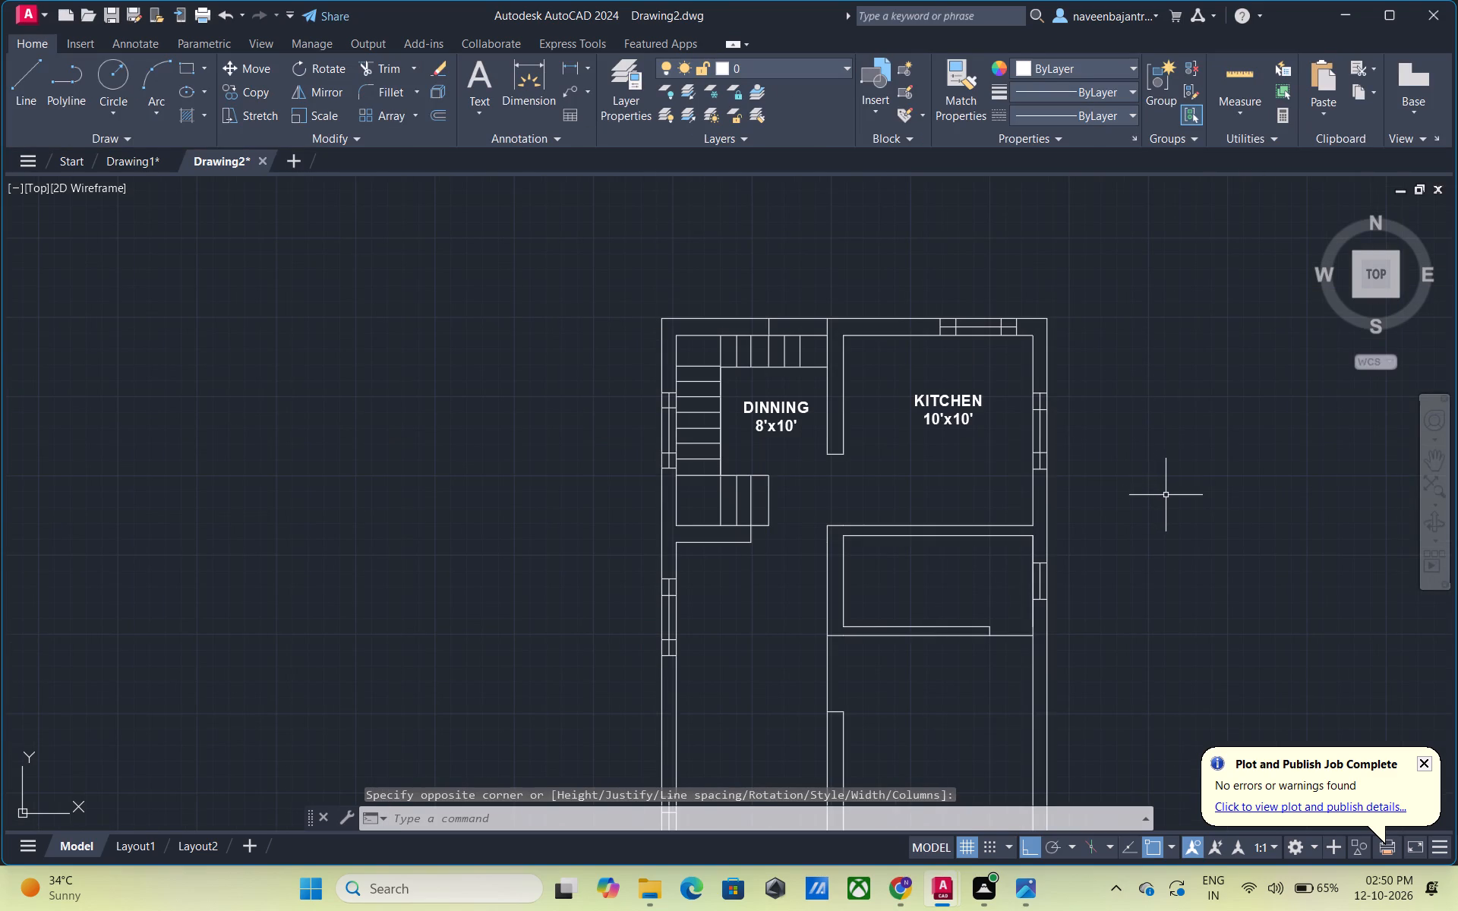
{"action": "middle_click_drag", "start_coordinate": [977, 593], "coordinate": [979, 493]}
{"action": "scroll", "coordinate": [978, 495], "scroll_direction": "up", "scroll_amount": 1}
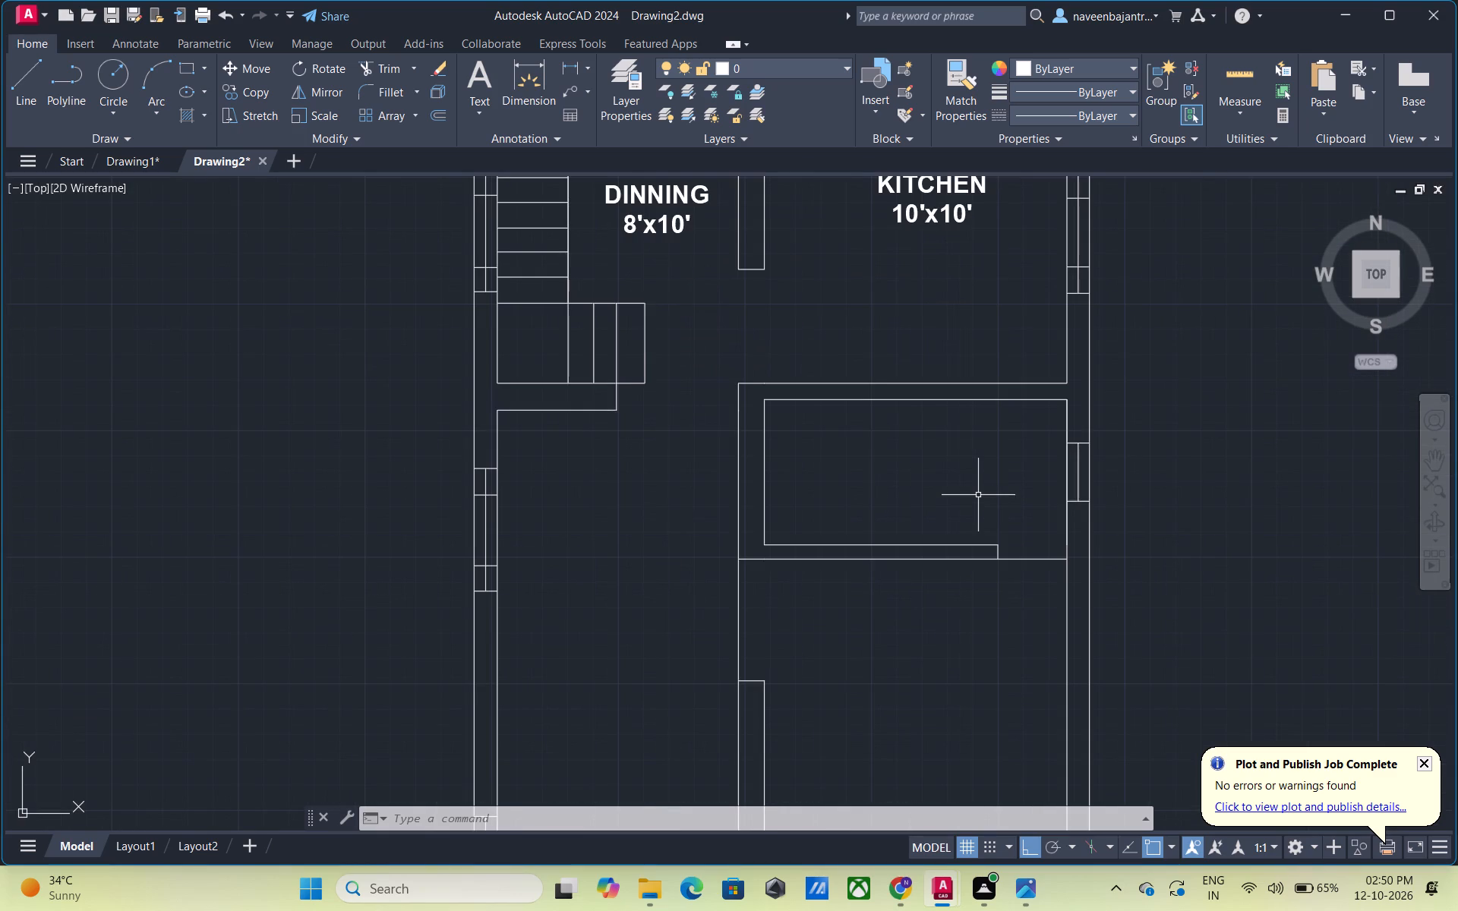
{"action": "scroll", "coordinate": [978, 495], "scroll_direction": "up", "scroll_amount": 1}
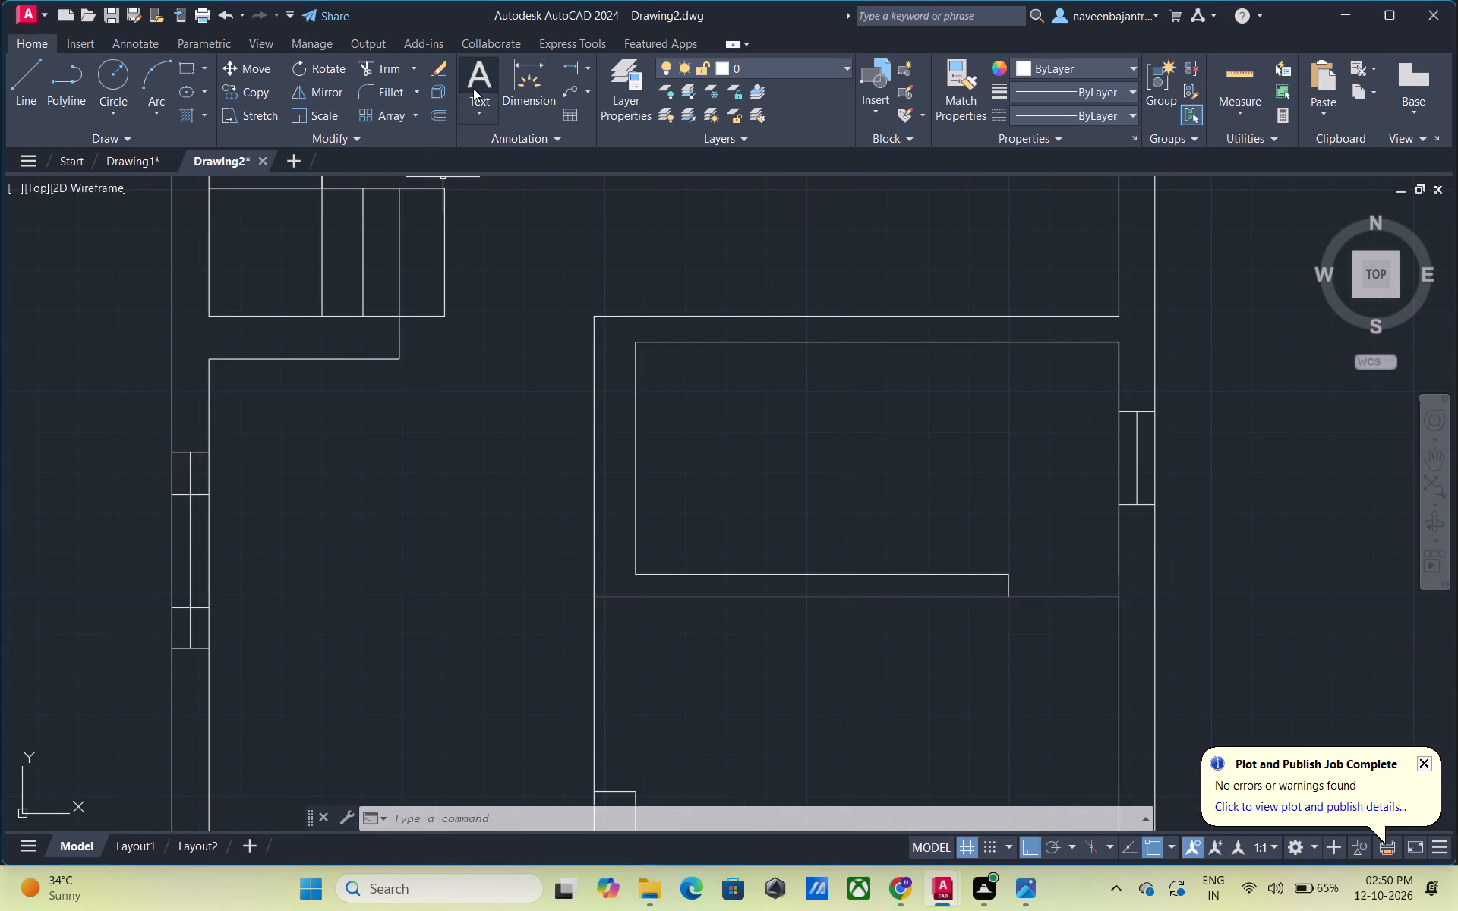
{"action": "left_click", "coordinate": [474, 87]}
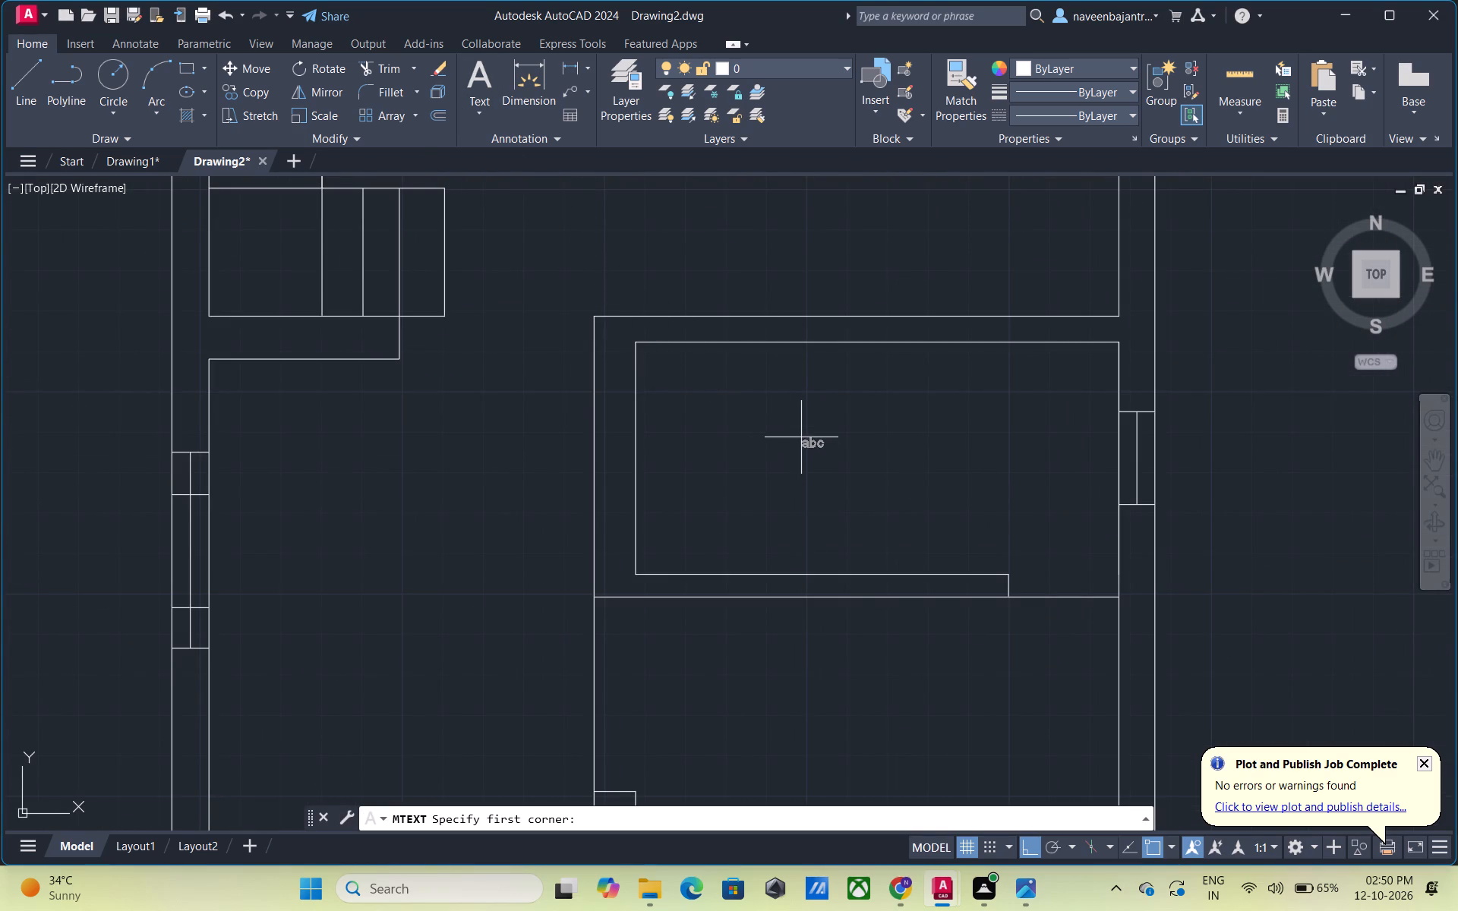
{"action": "left_click", "coordinate": [759, 404]}
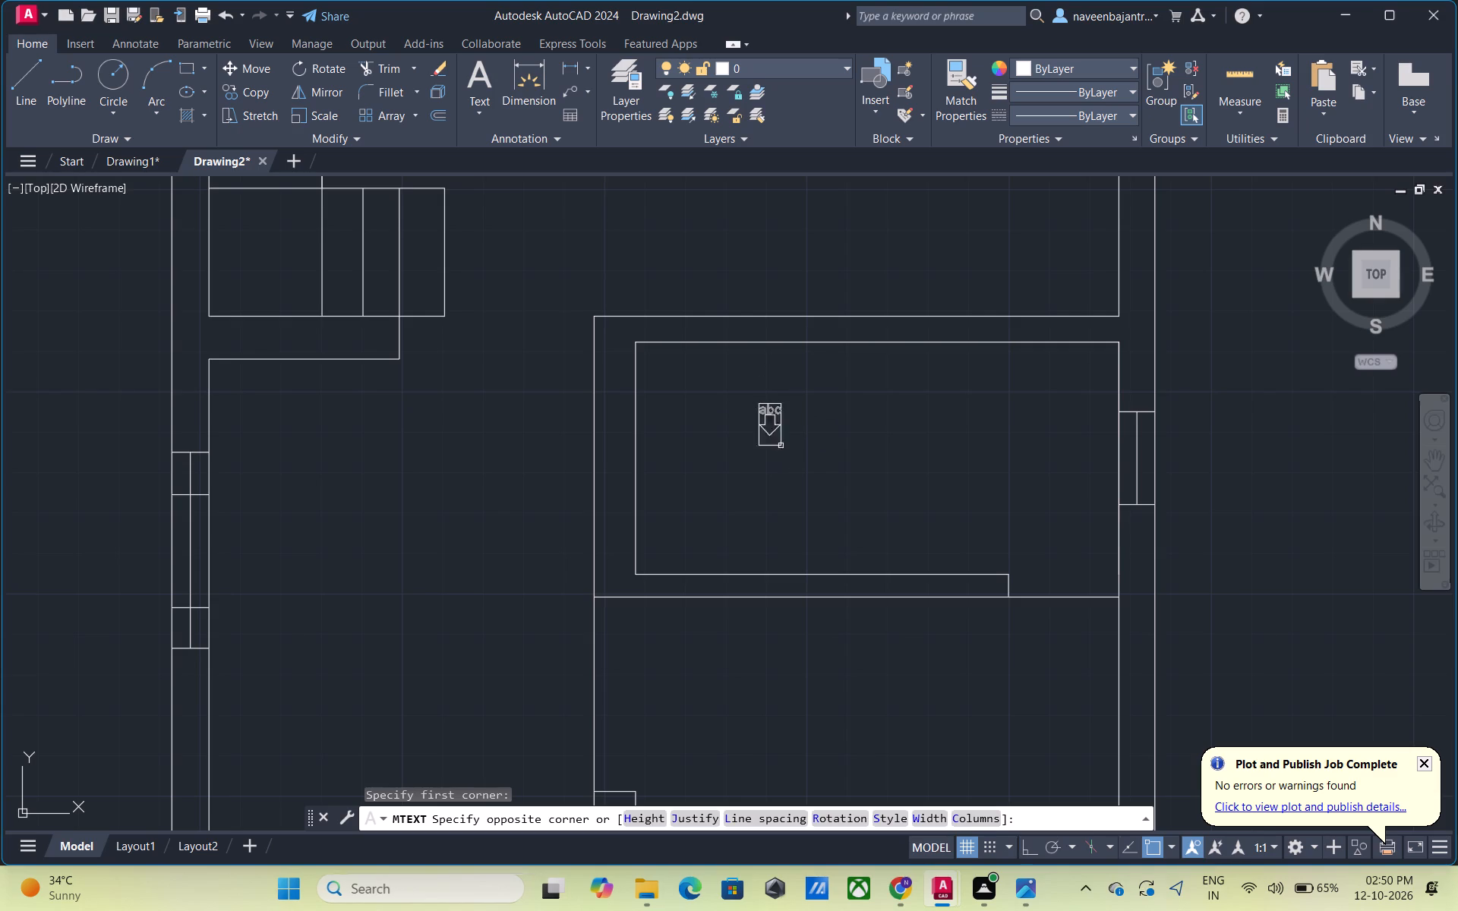
{"action": "left_click", "coordinate": [1059, 528]}
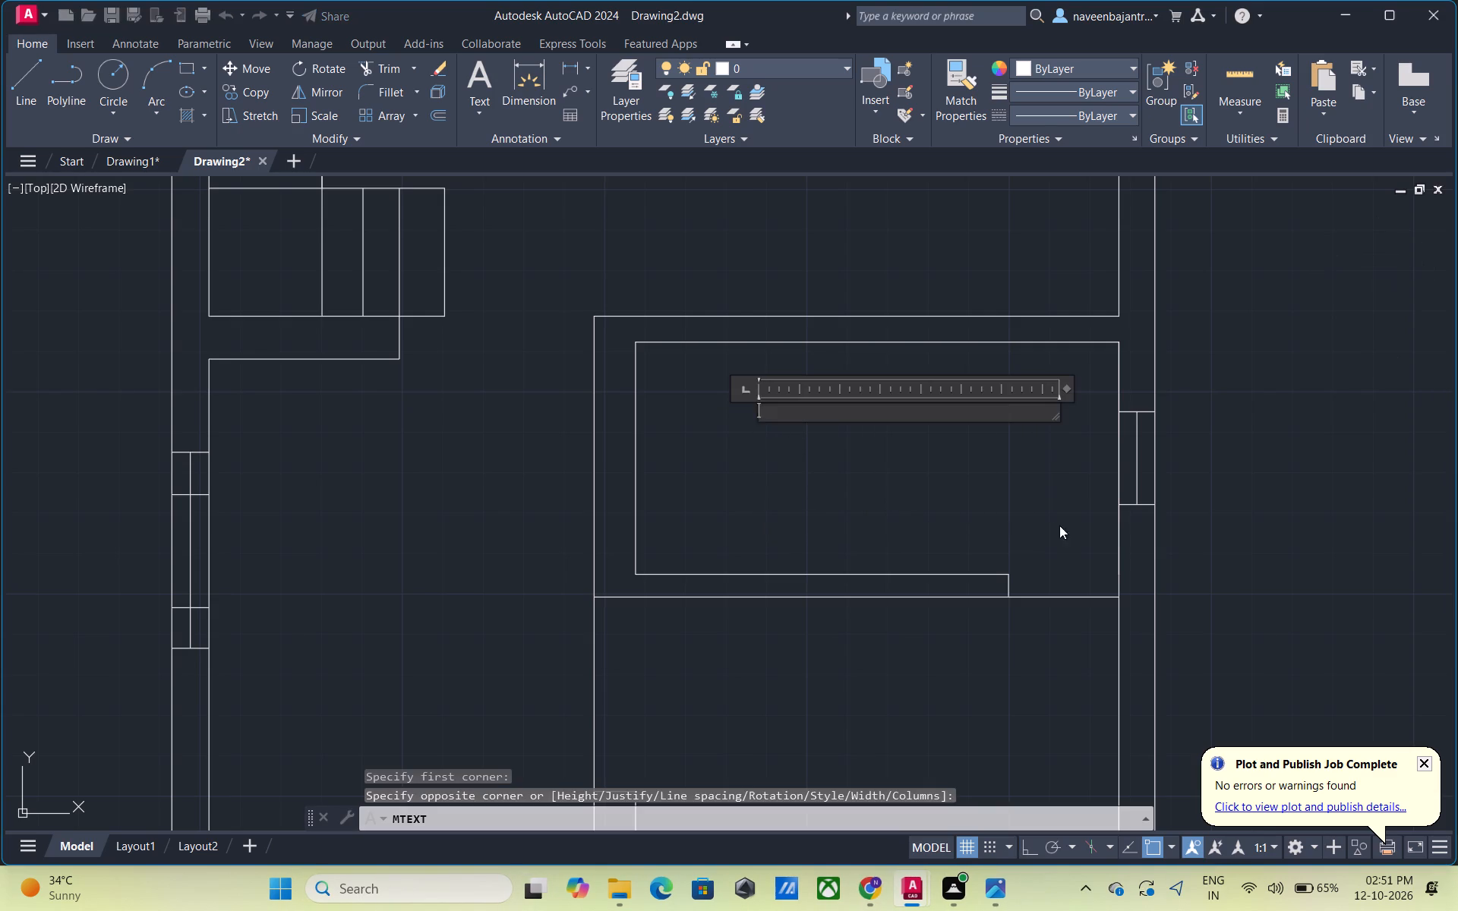
{"action": "left_click", "coordinate": [217, 88]}
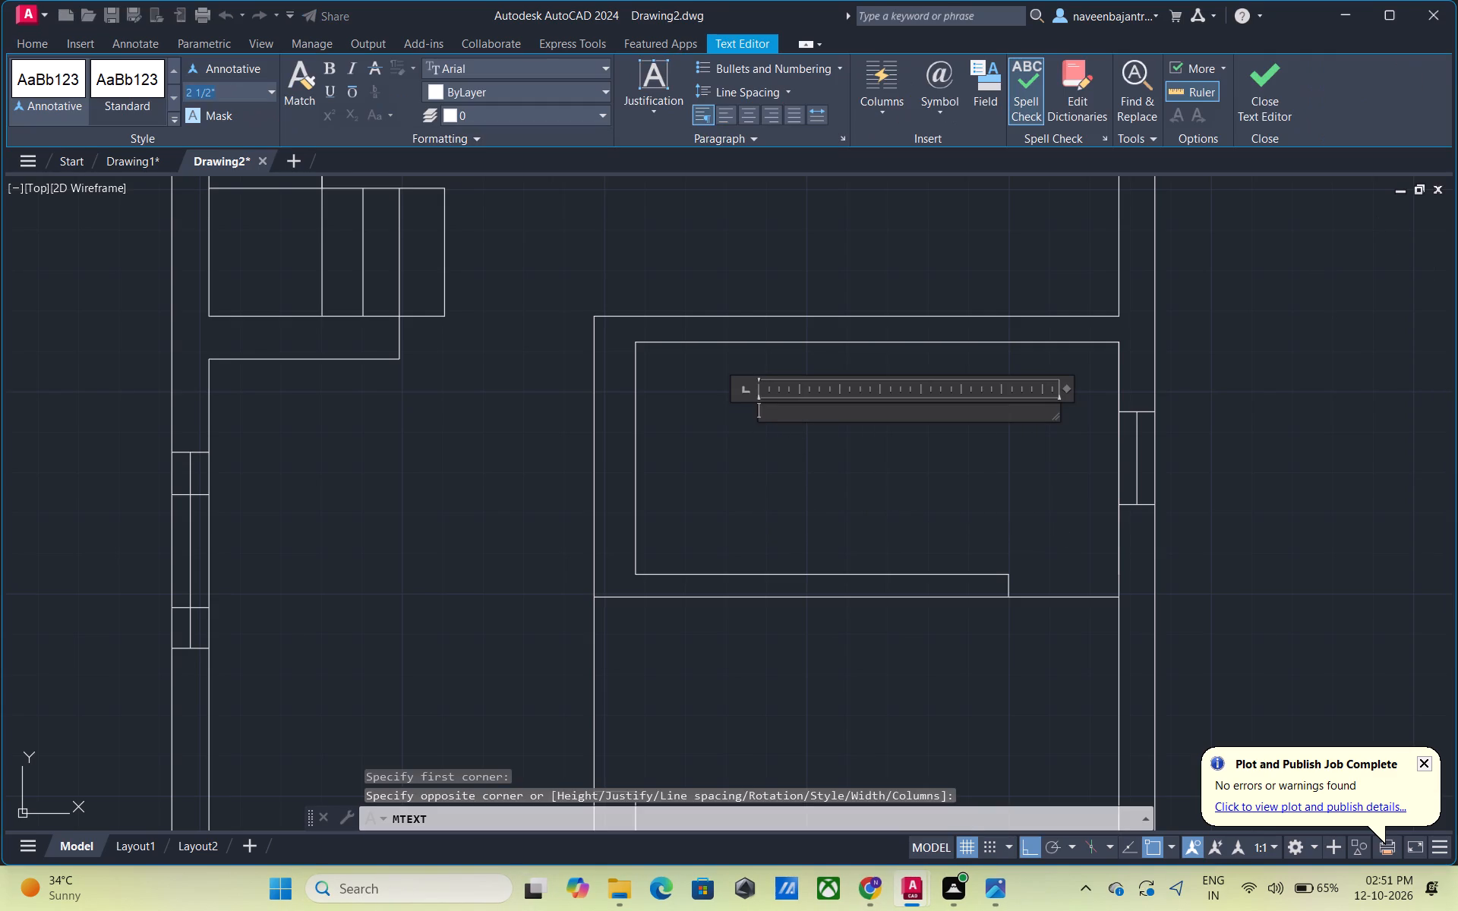
{"action": "type", "text": "7\""}
{"action": "key", "text": "Return"}
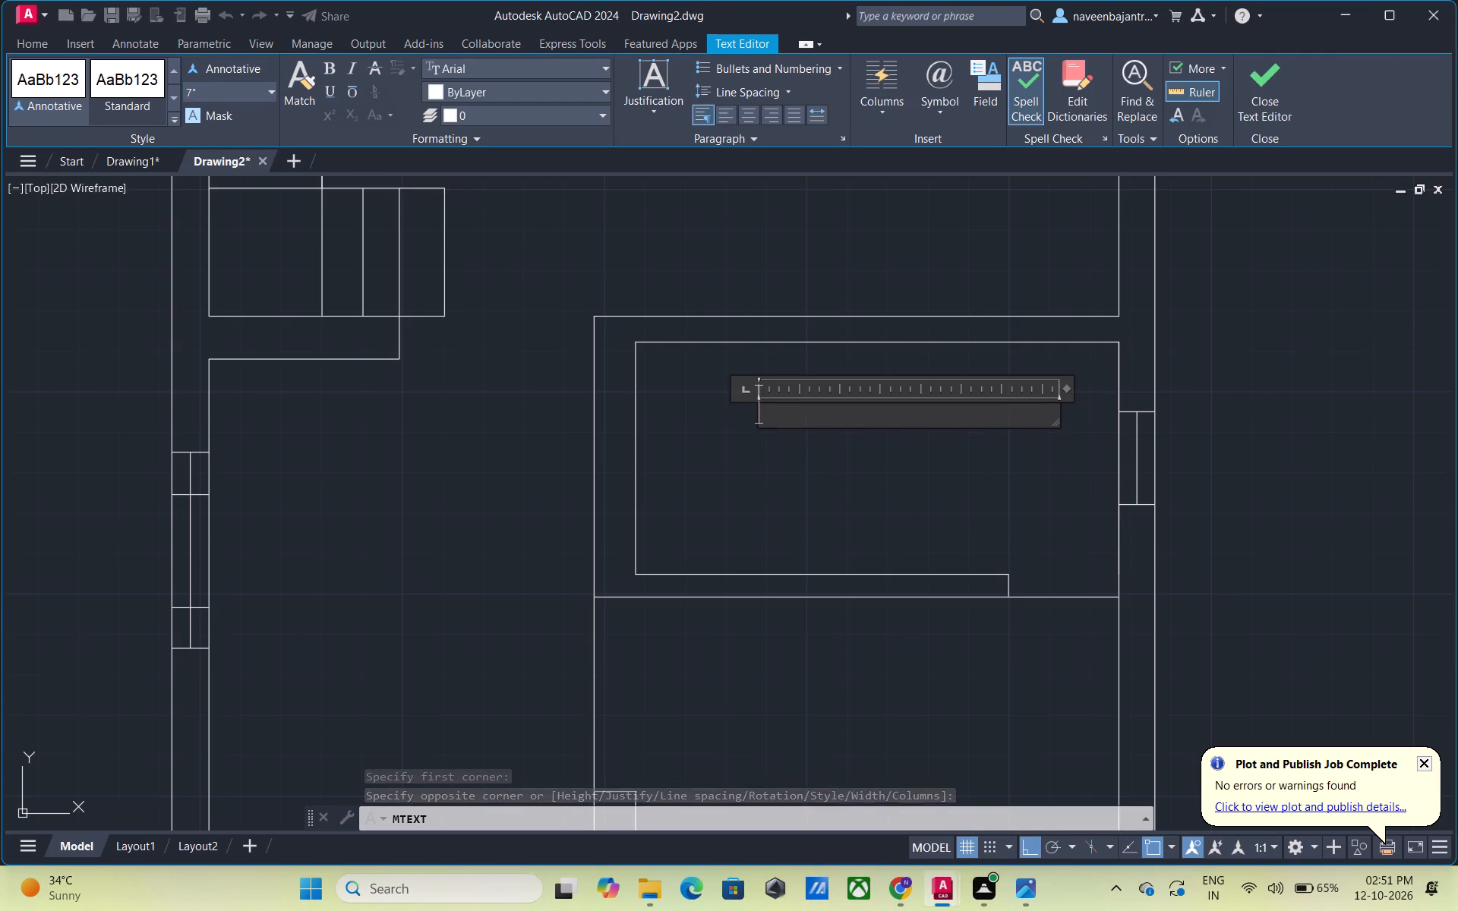
Enter the room label TOILET with 10'x4'9" on the line below it.
{"action": "type", "text": "TOIL"}
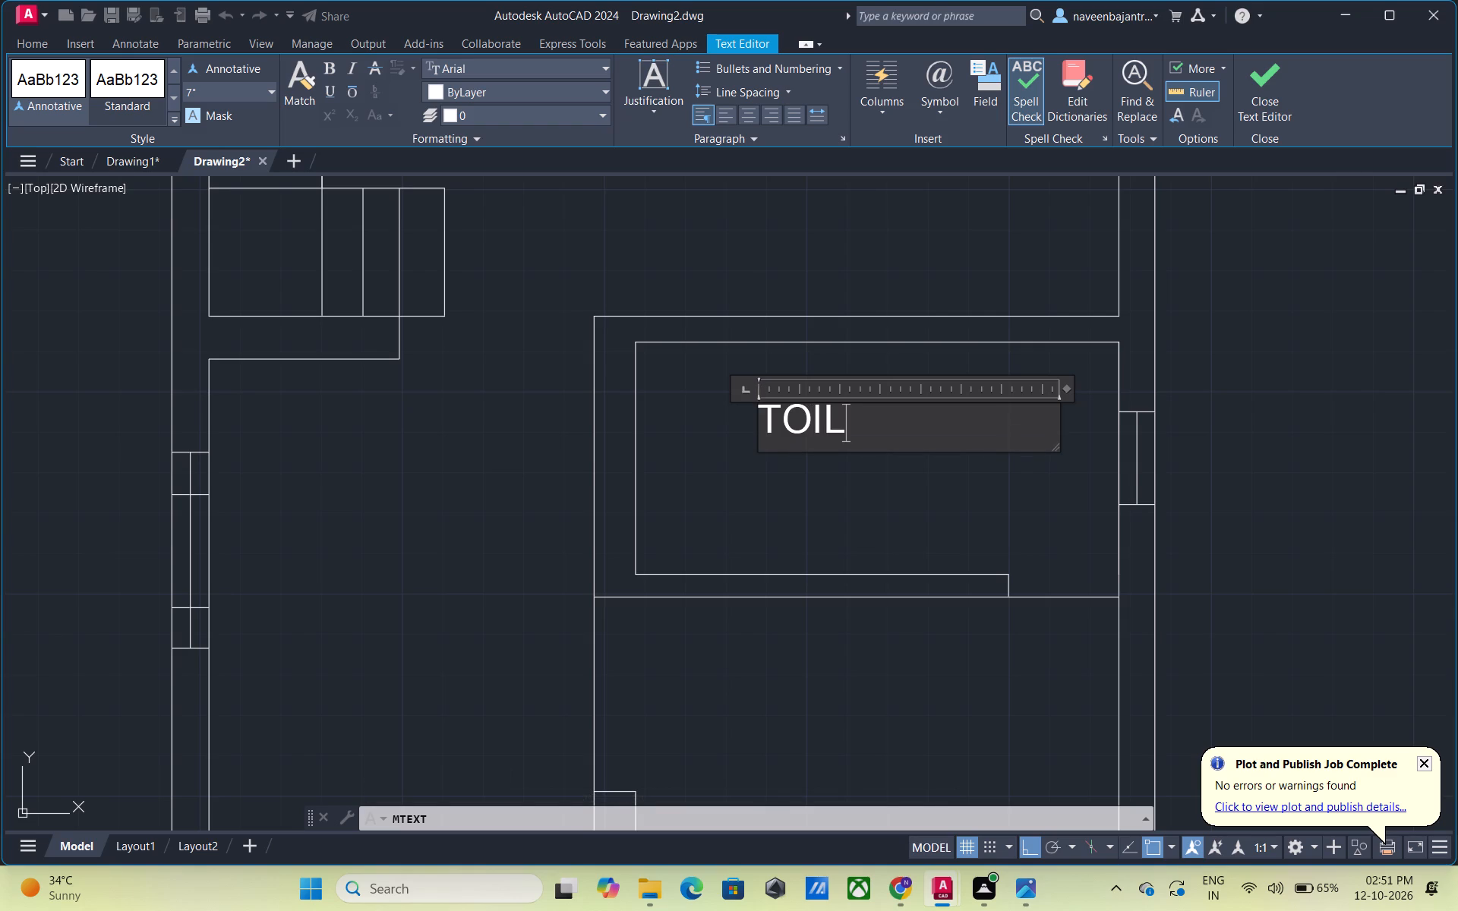
{"action": "type", "text": "ET"}
{"action": "key", "text": "Return"}
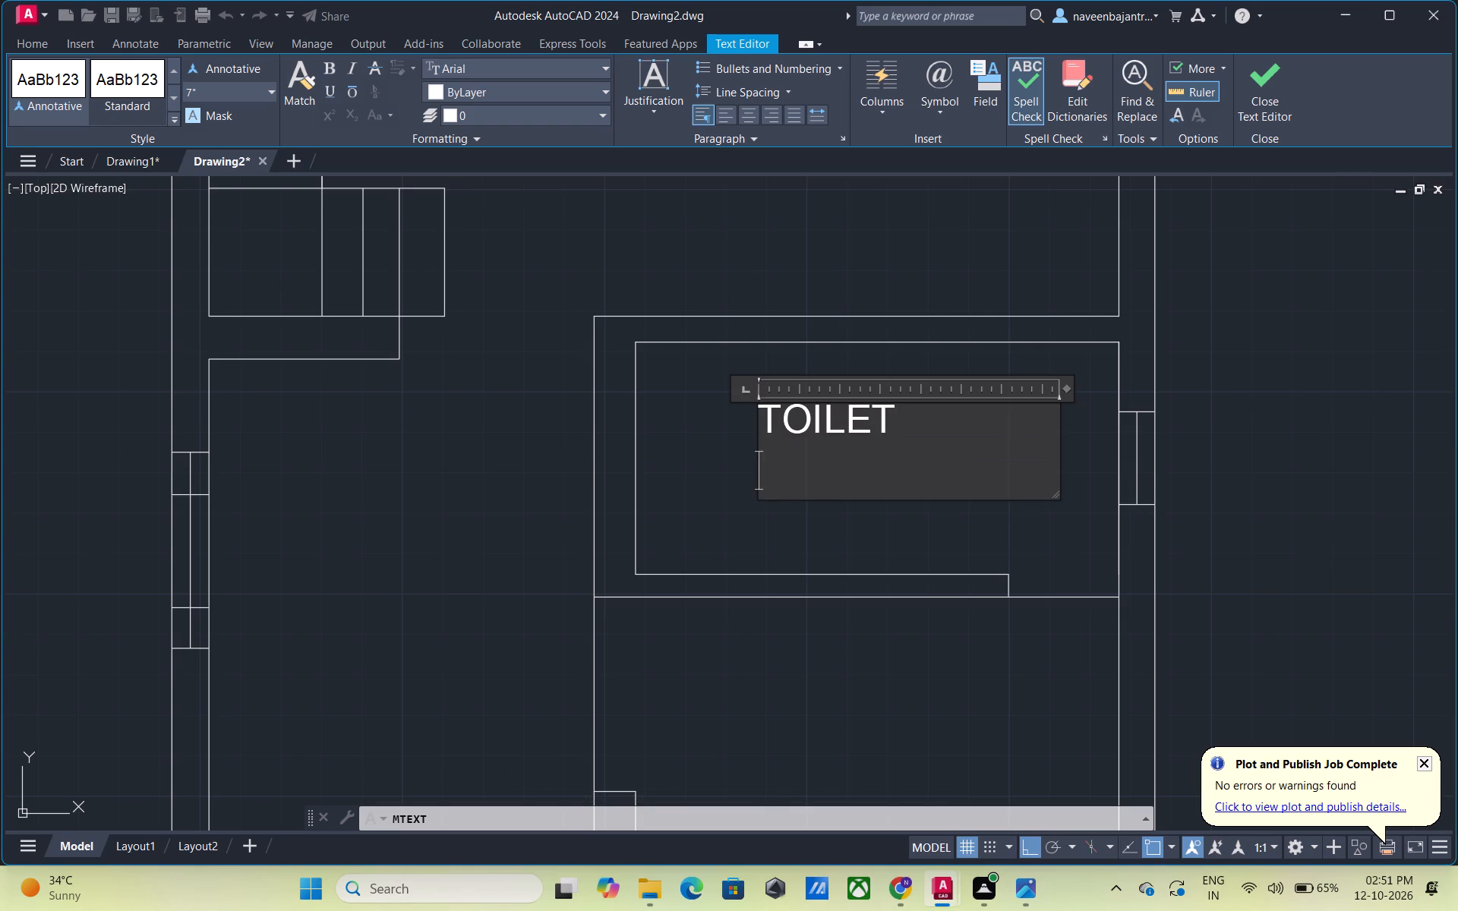
{"action": "type", "text": "10'"}
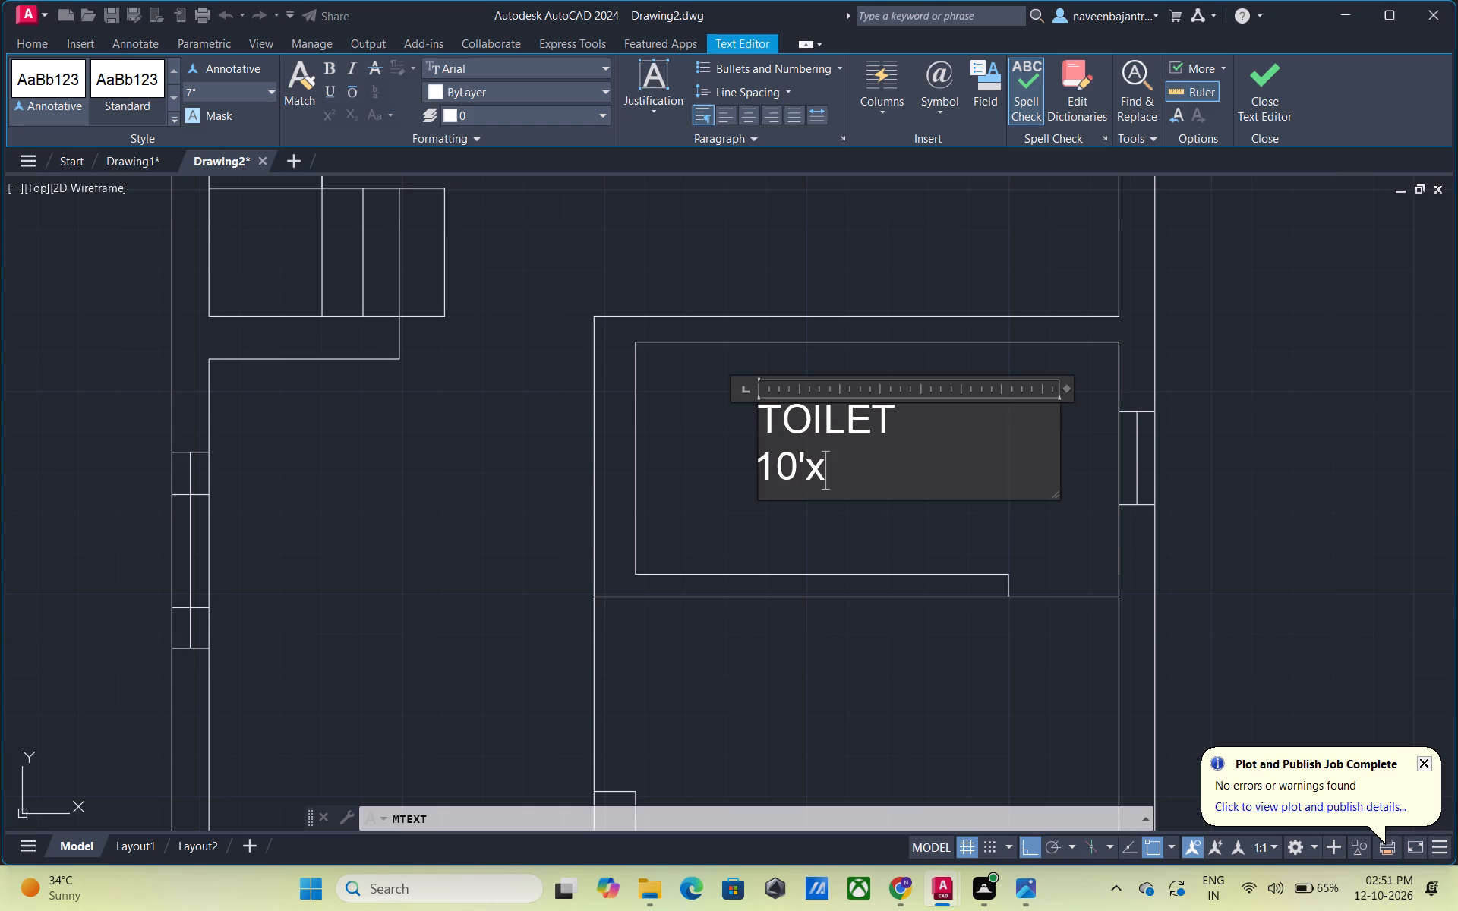
{"action": "key", "text": "4"}
{"action": "key", "text": "apostrophe"}
{"action": "key", "text": "9"}
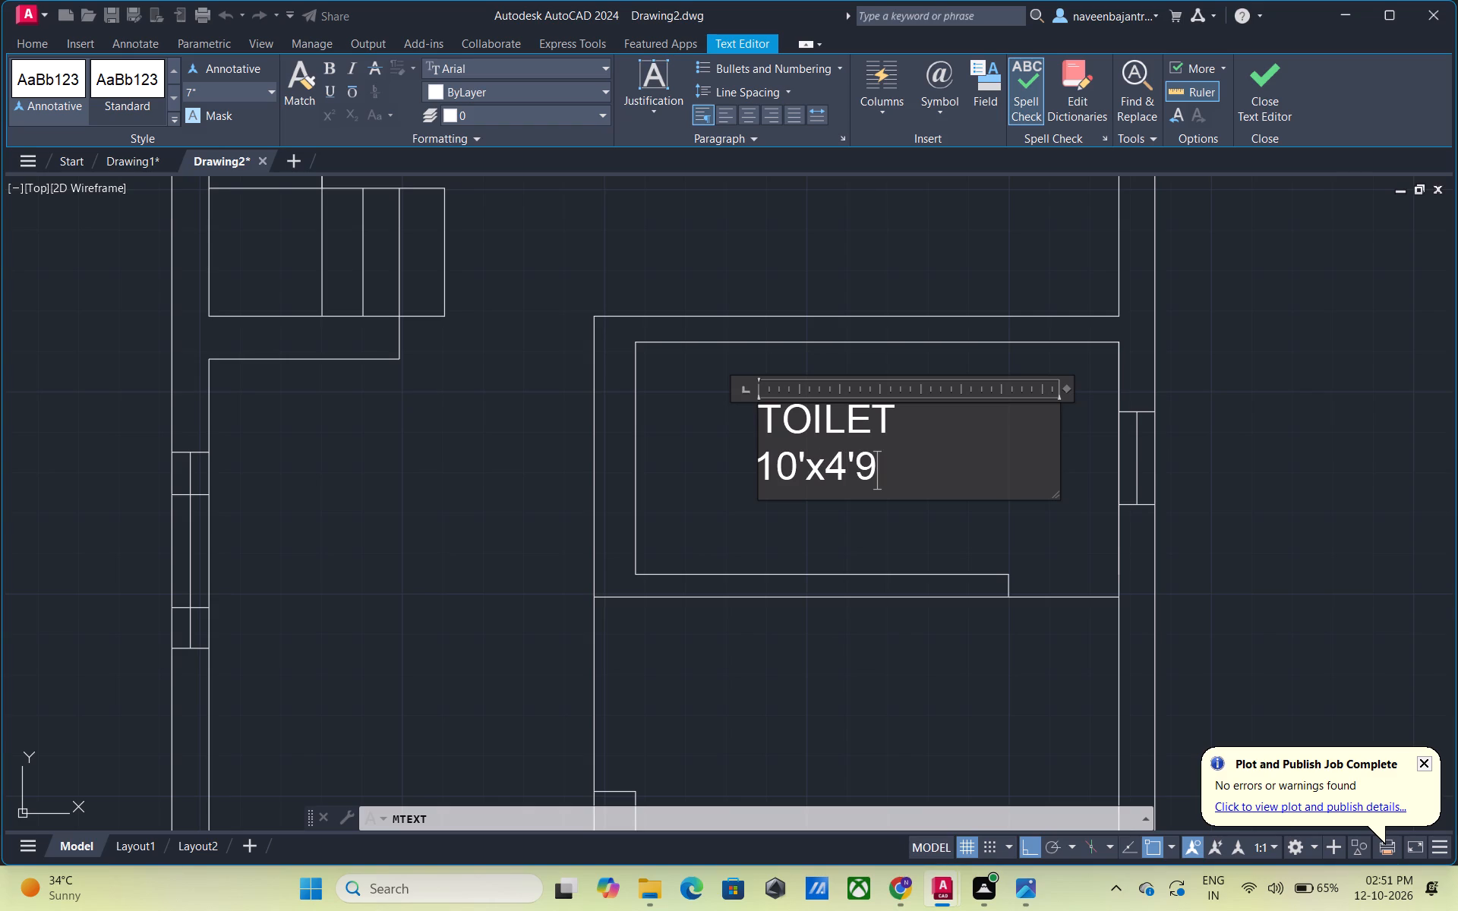
{"action": "key", "text": "shift+quotedbl"}
Center and bold both lines of the TOILET label and finish the text.
{"action": "left_click_drag", "start_coordinate": [895, 478], "coordinate": [732, 430]}
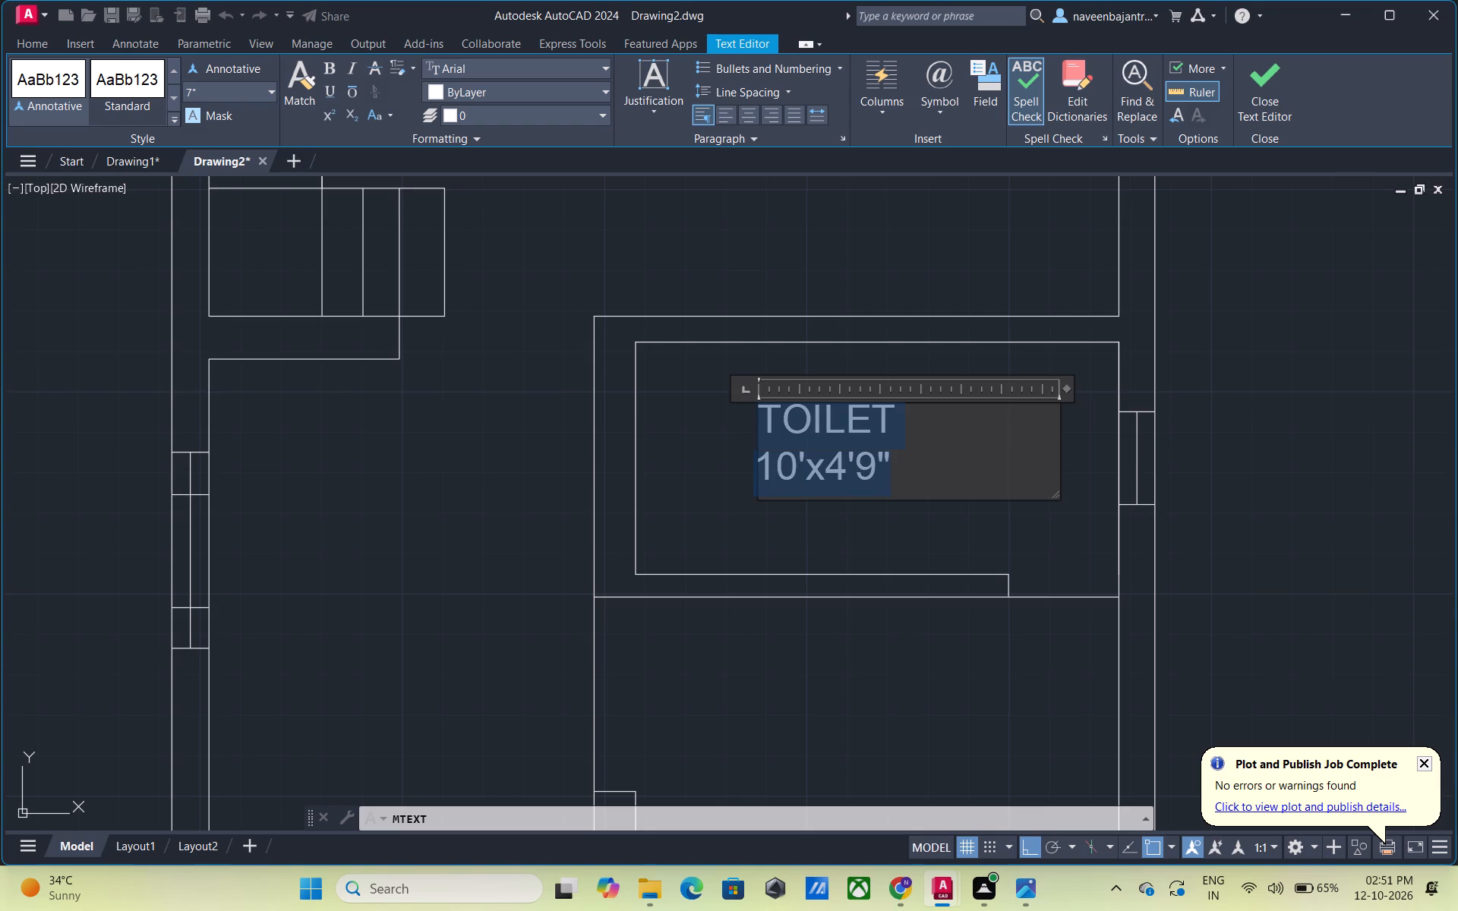
{"action": "left_click_drag", "start_coordinate": [732, 430], "coordinate": [732, 425]}
{"action": "left_click", "coordinate": [750, 120]}
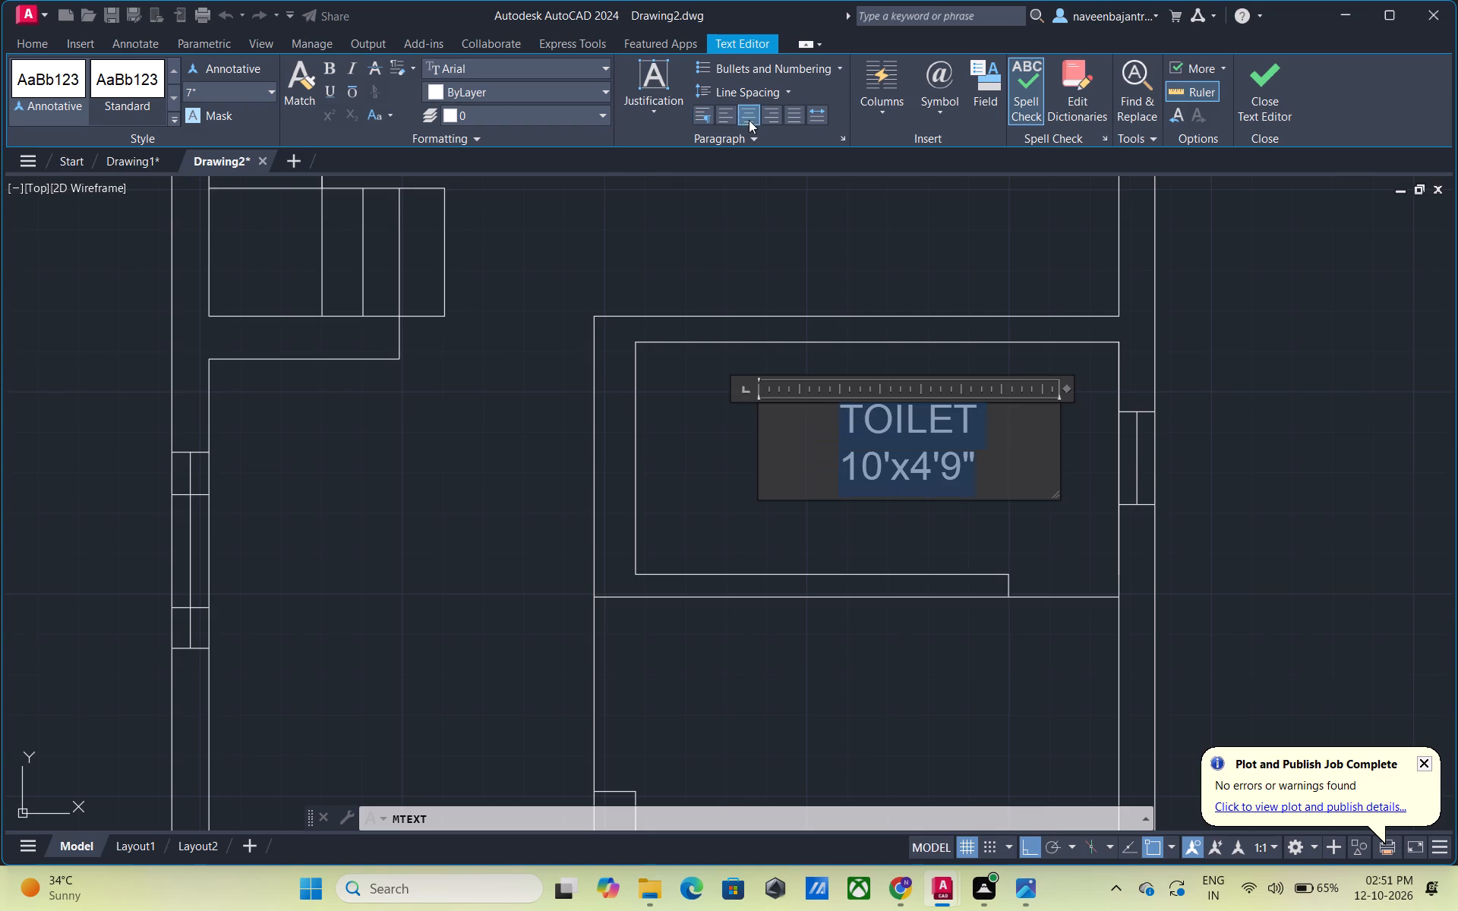
{"action": "left_click", "coordinate": [325, 72]}
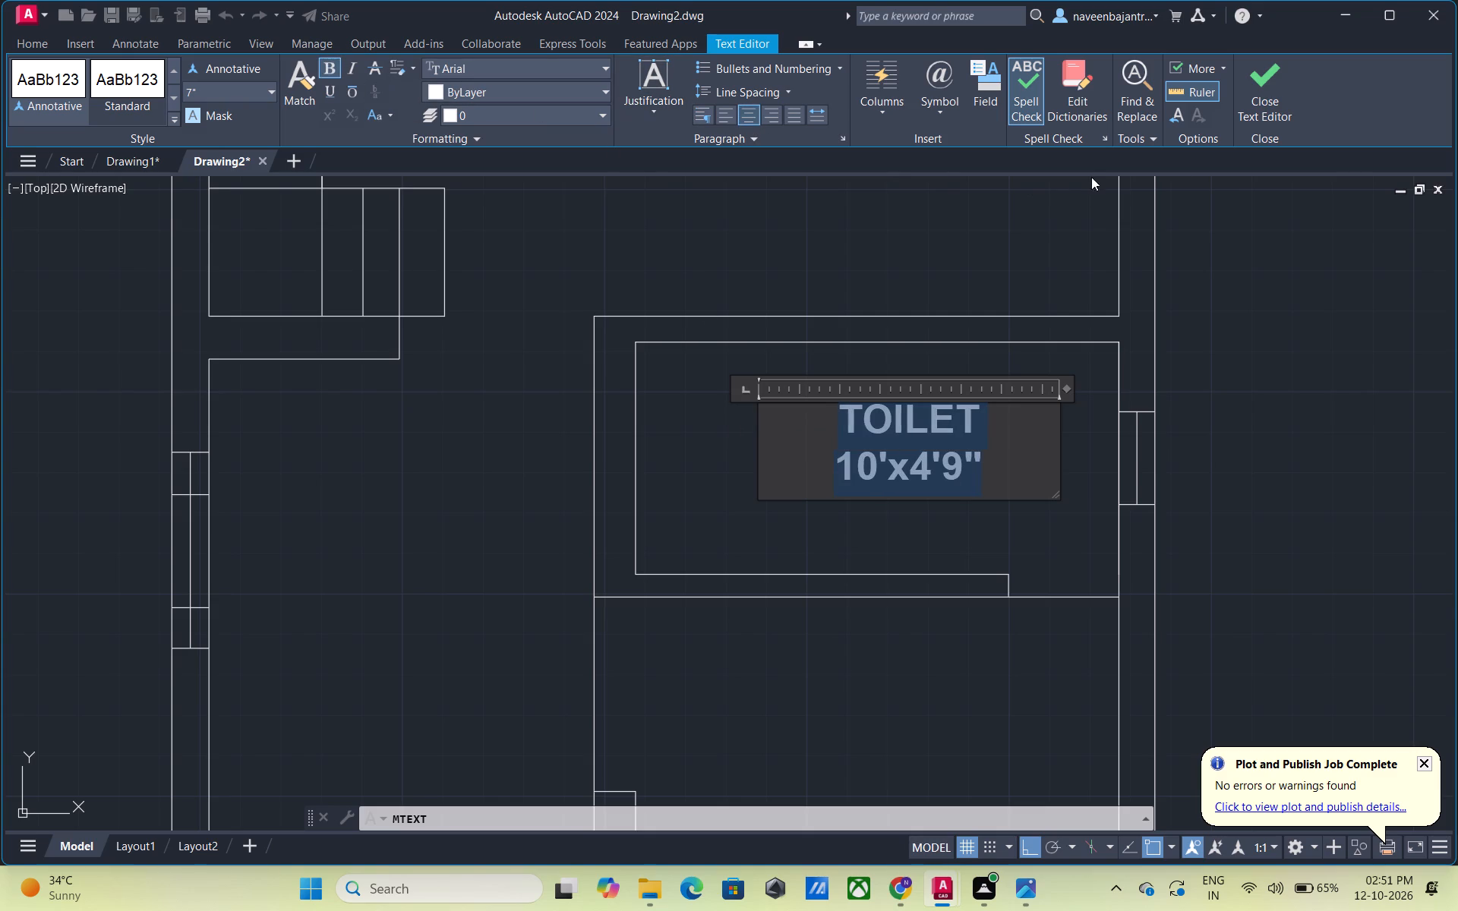
{"action": "left_click", "coordinate": [1246, 82]}
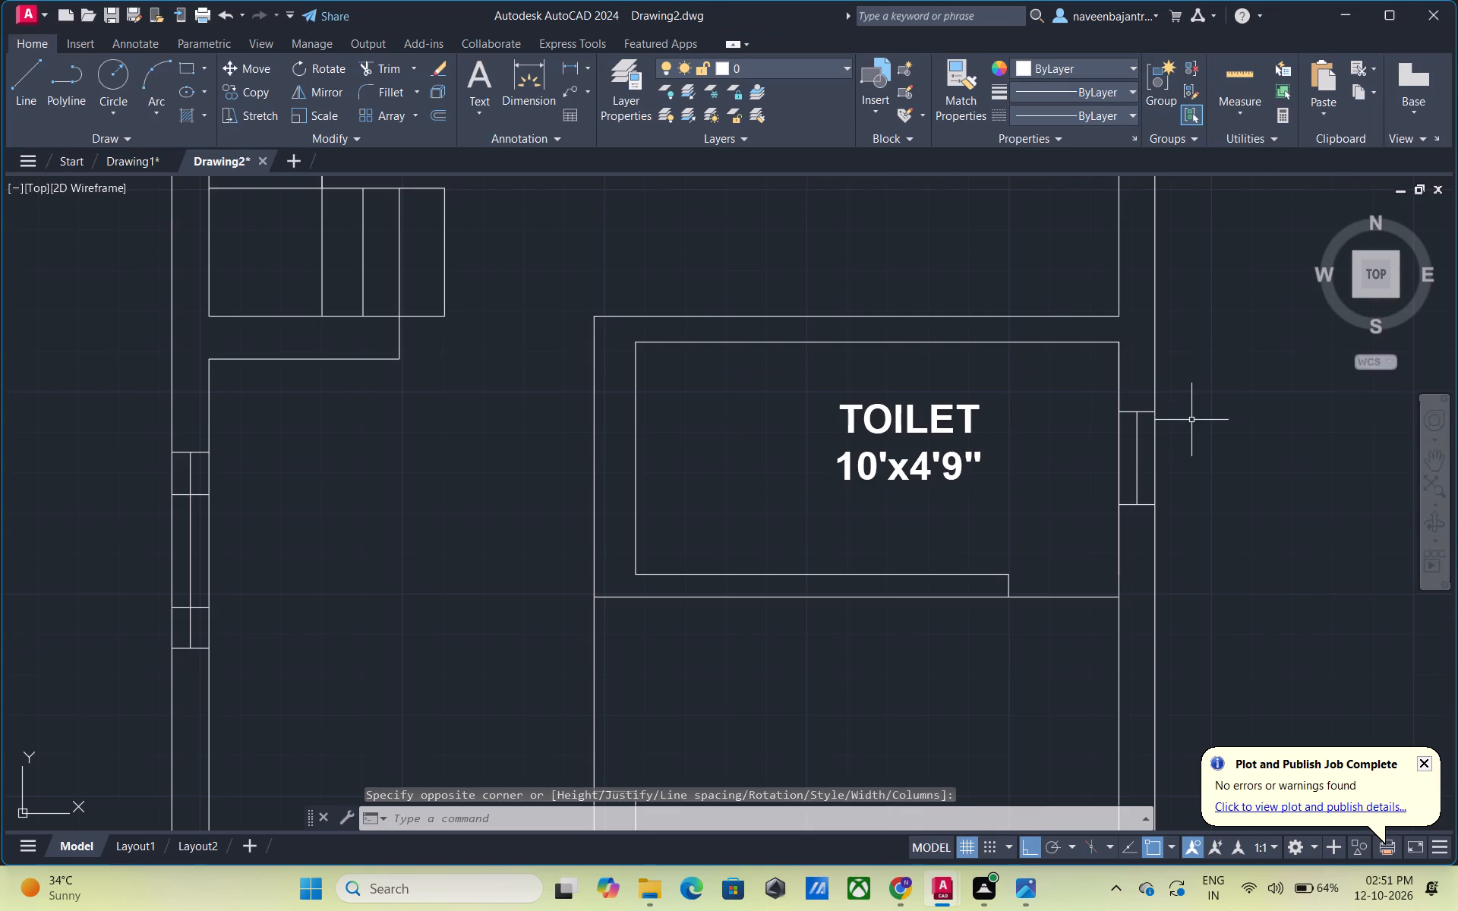
Place a multiline text box in the large room below the toilet, with a text height of 7".
{"action": "scroll", "coordinate": [1191, 424], "scroll_direction": "down", "scroll_amount": 2}
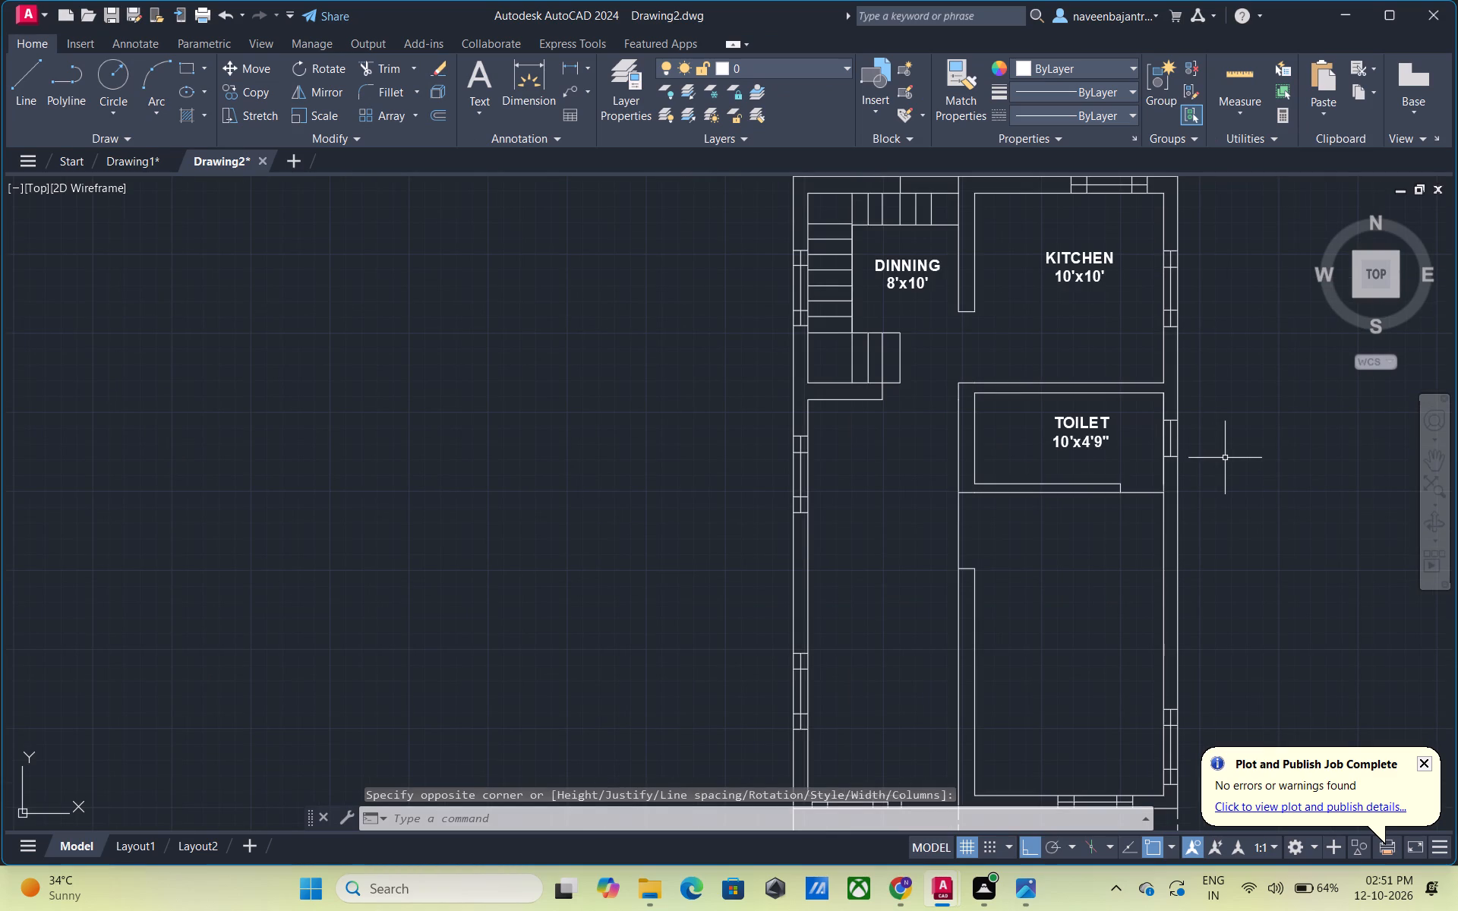
{"action": "middle_click_drag", "start_coordinate": [1226, 458], "coordinate": [1164, 336]}
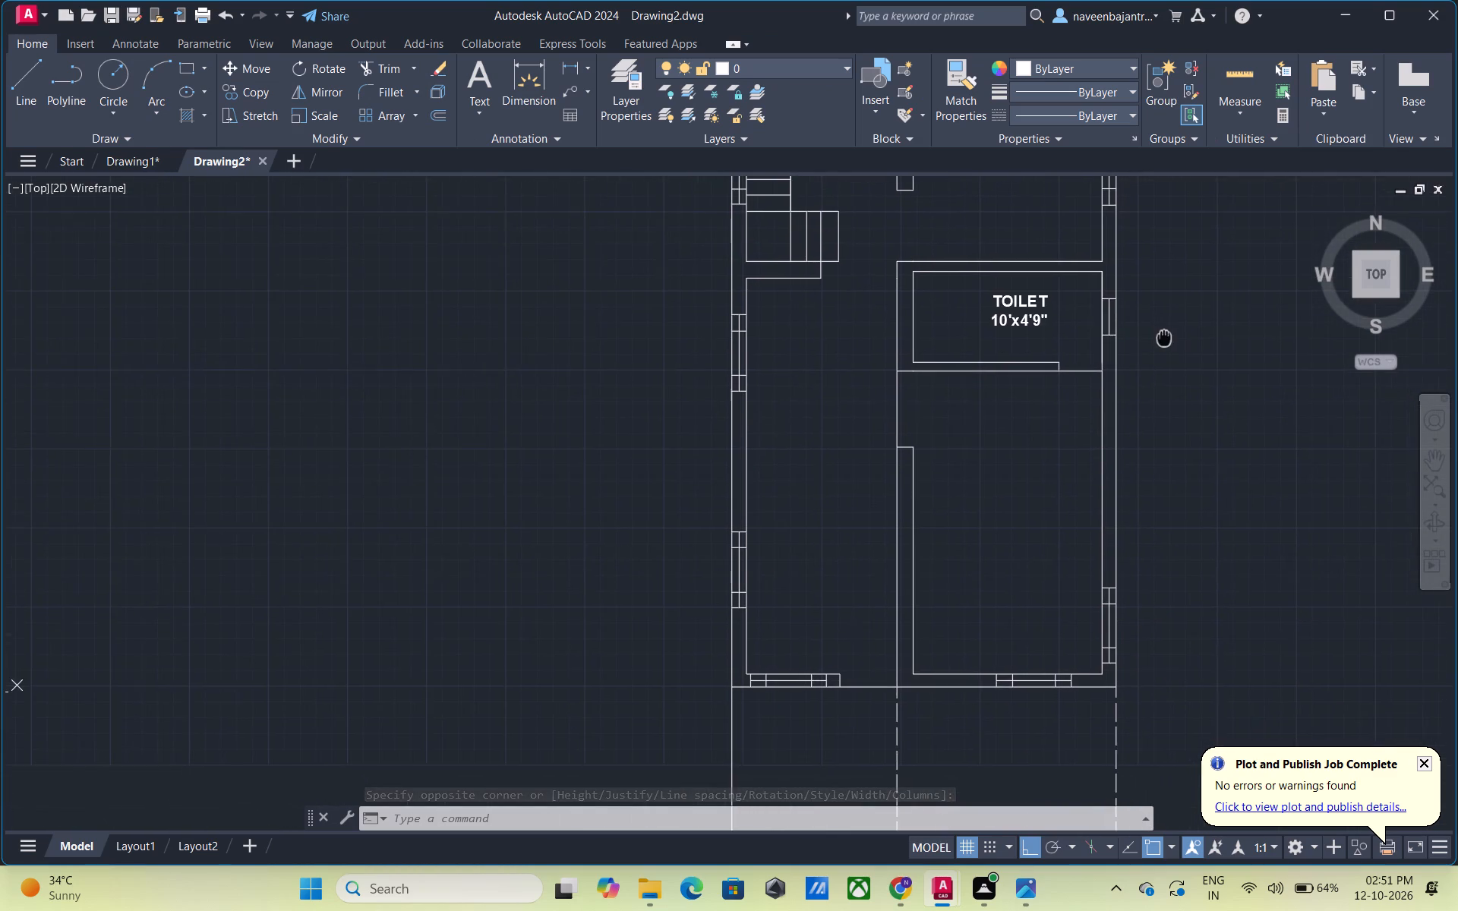
{"action": "middle_click_drag", "start_coordinate": [1164, 336], "coordinate": [1135, 307]}
{"action": "middle_click_drag", "start_coordinate": [1023, 487], "coordinate": [984, 449]}
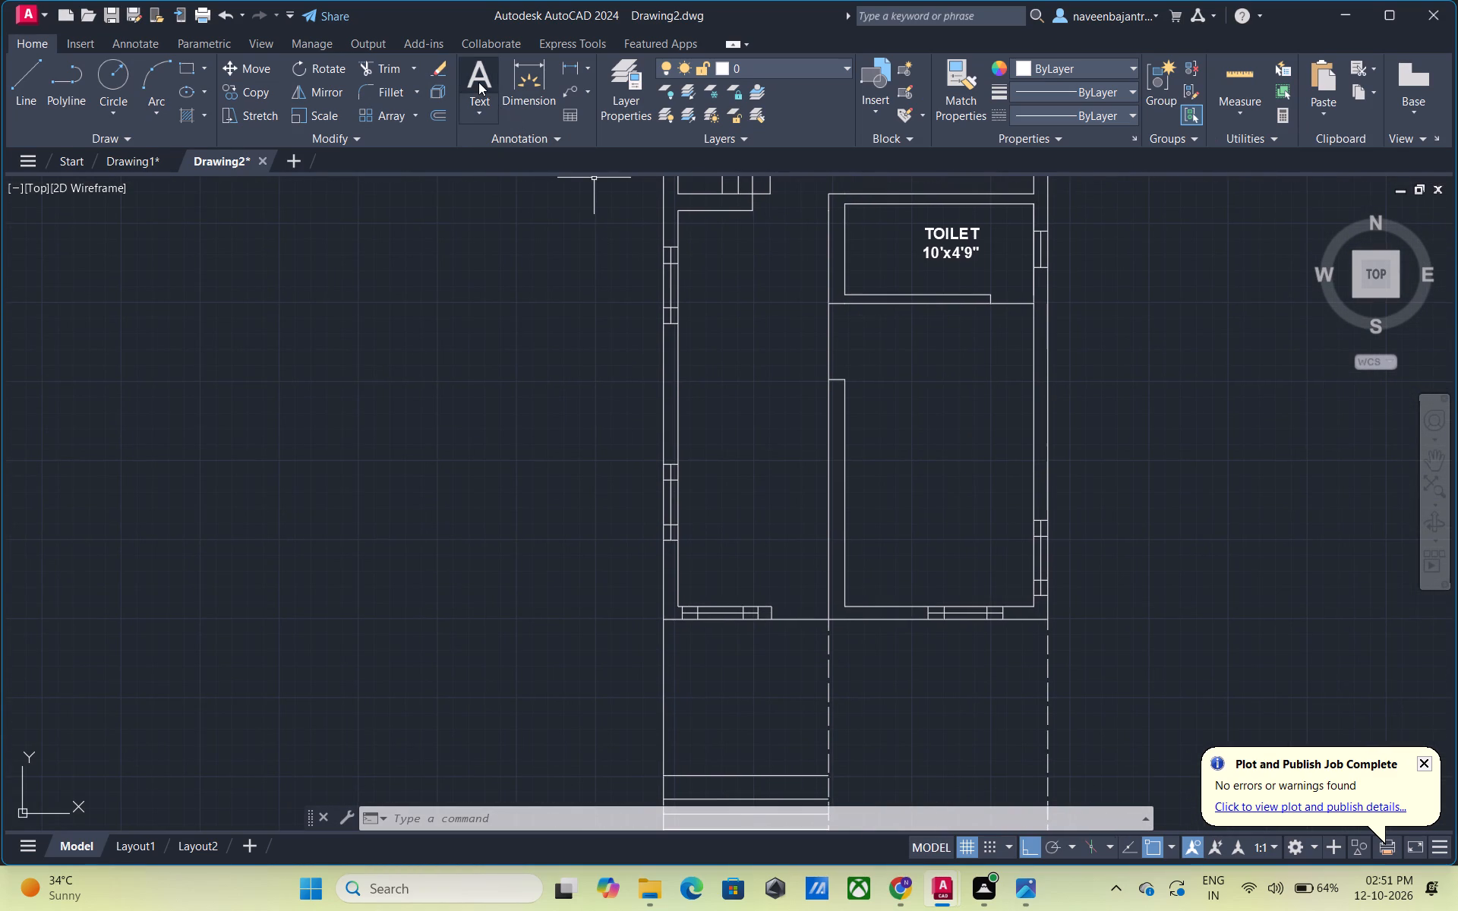
{"action": "left_click", "coordinate": [478, 82]}
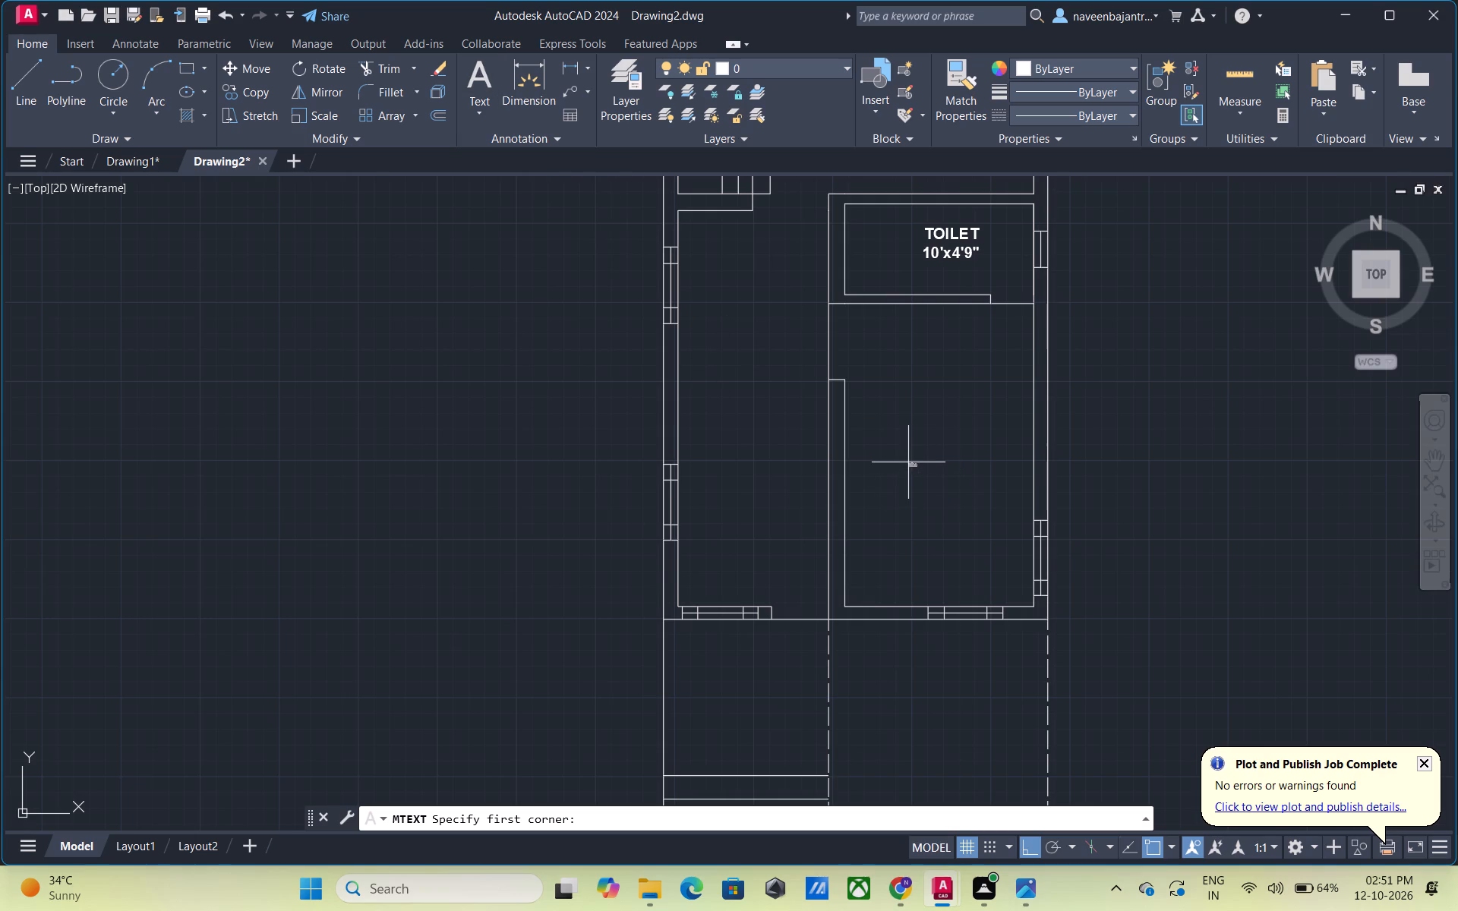
{"action": "left_click", "coordinate": [876, 408]}
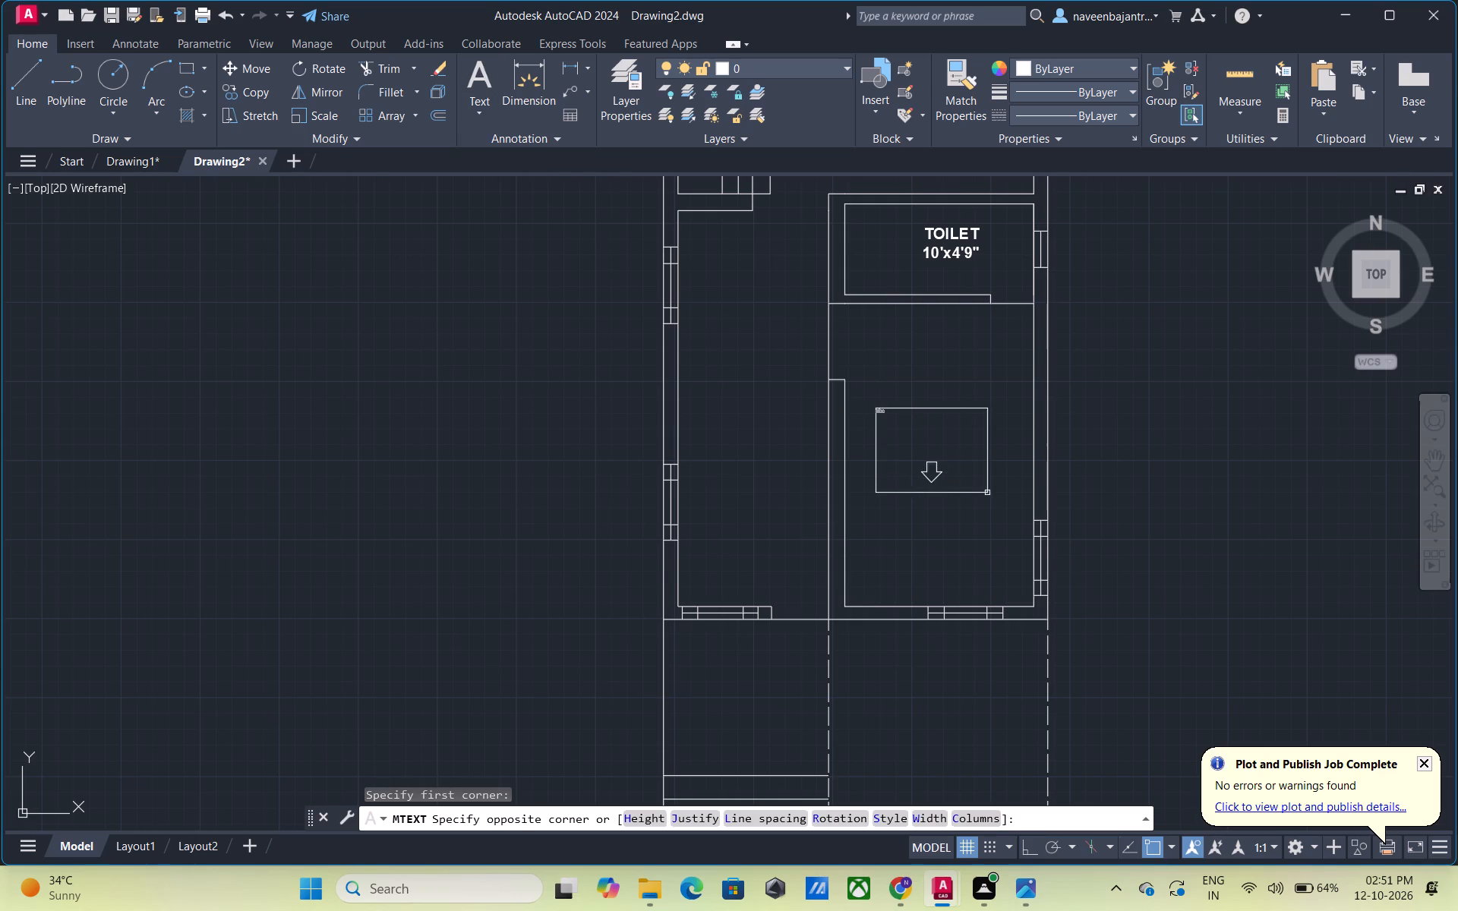
{"action": "left_click", "coordinate": [1014, 490]}
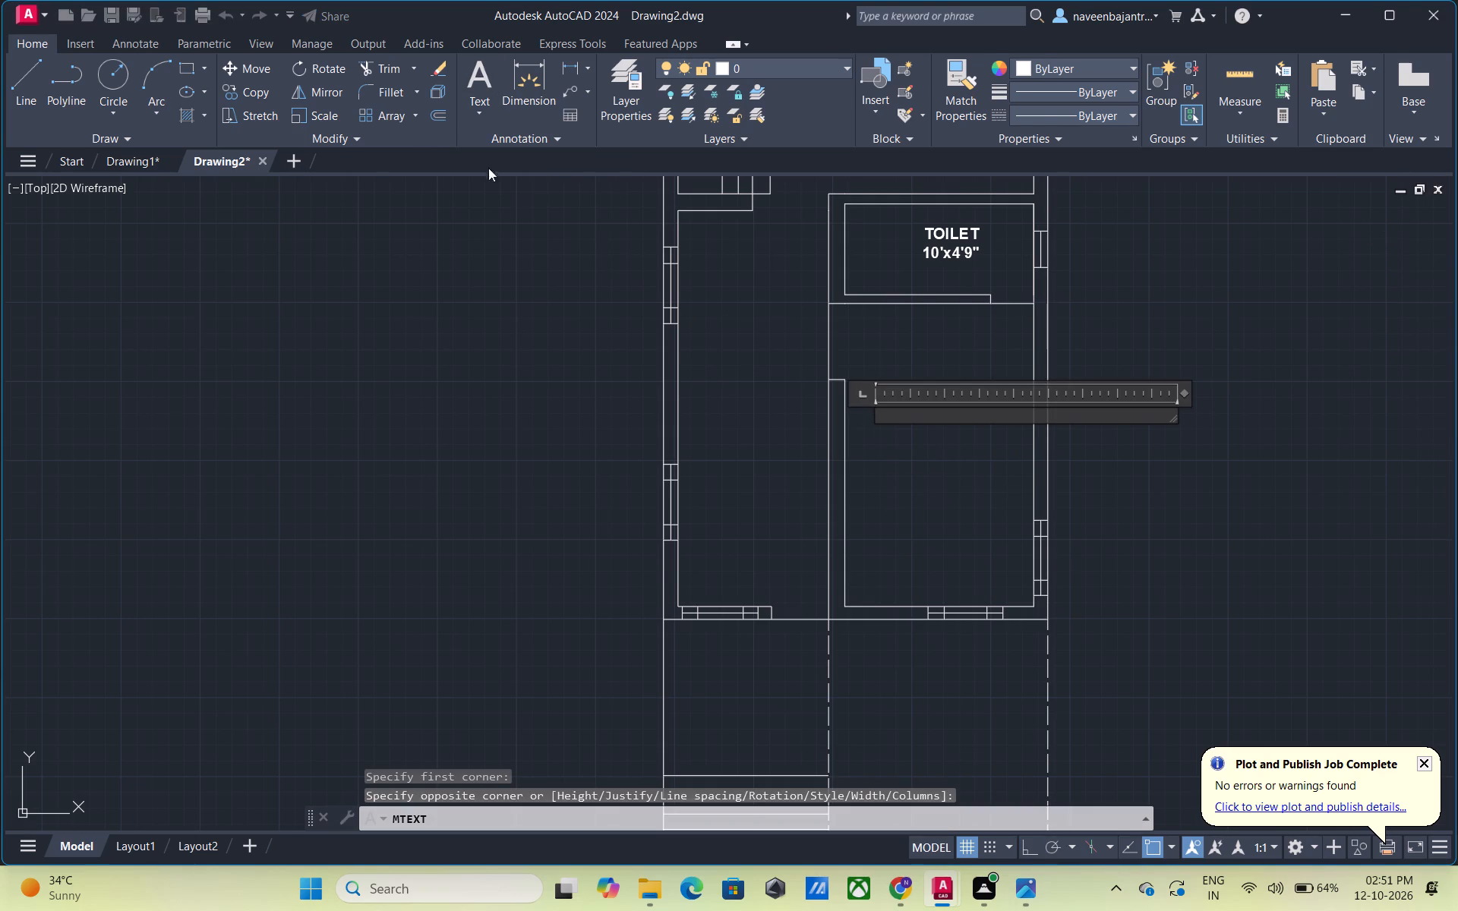
{"action": "left_click", "coordinate": [235, 91]}
{"action": "key", "text": "7"}
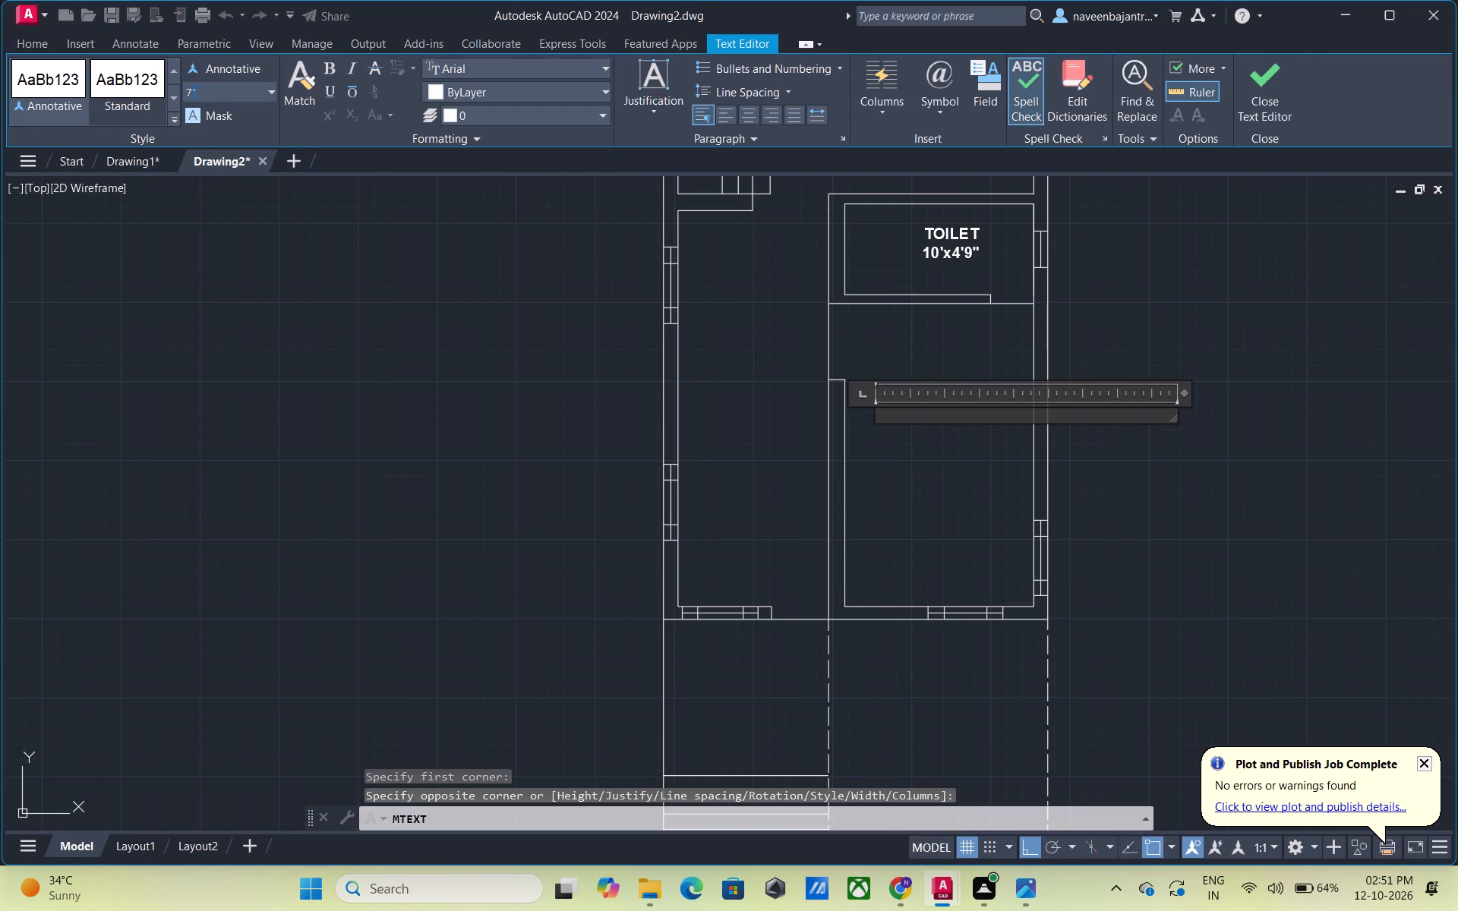
{"action": "key", "text": "shift+quotedbl"}
{"action": "key", "text": "Return"}
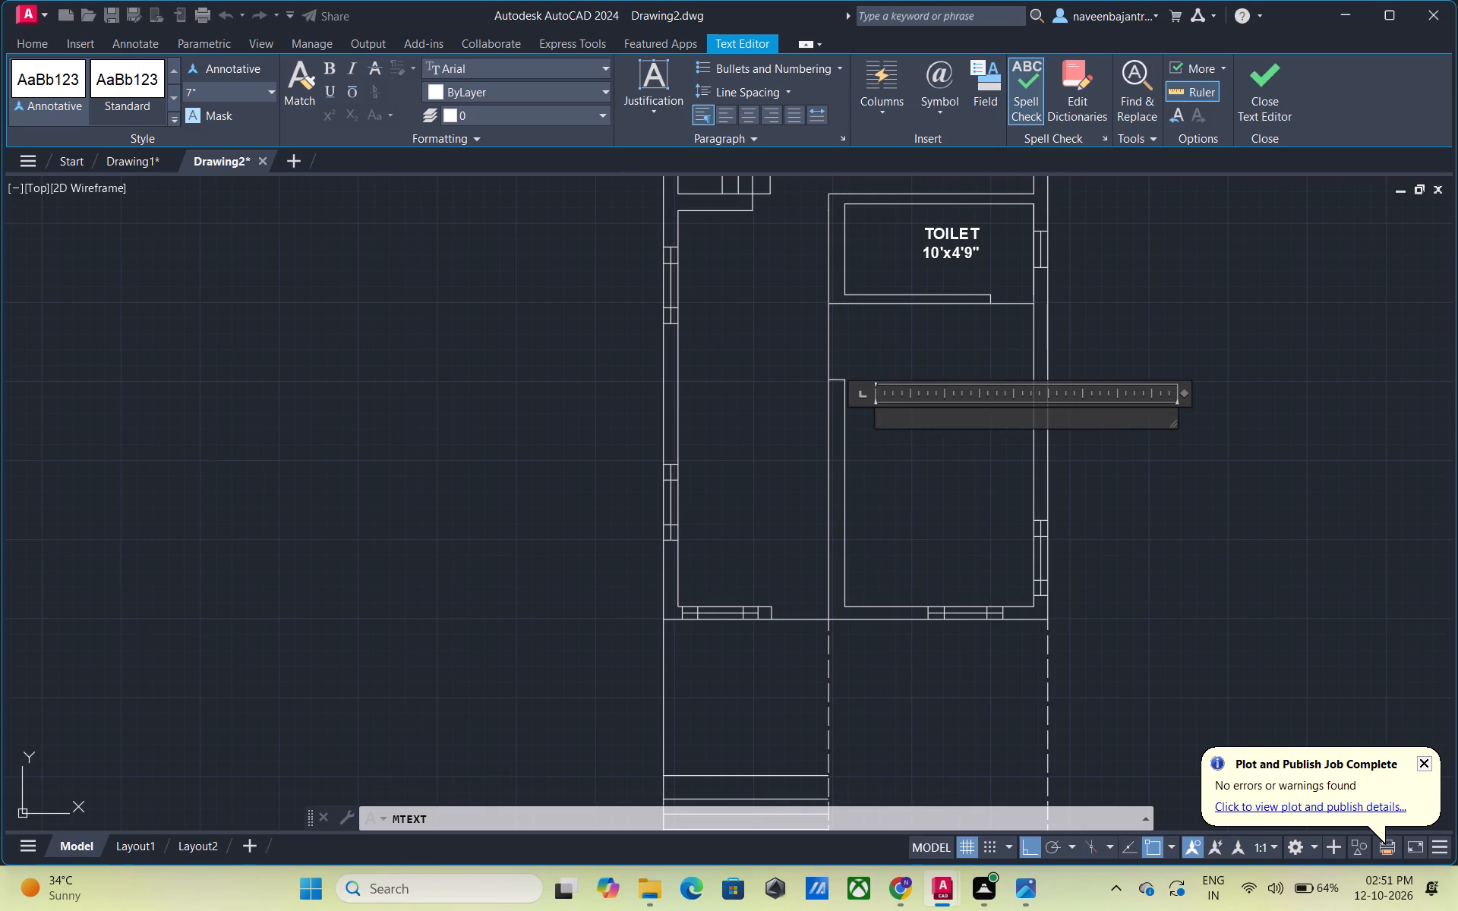
Enter the room label BEDROOM with 10'x16' on the line below it.
{"action": "type", "text": "BEDROOM"}
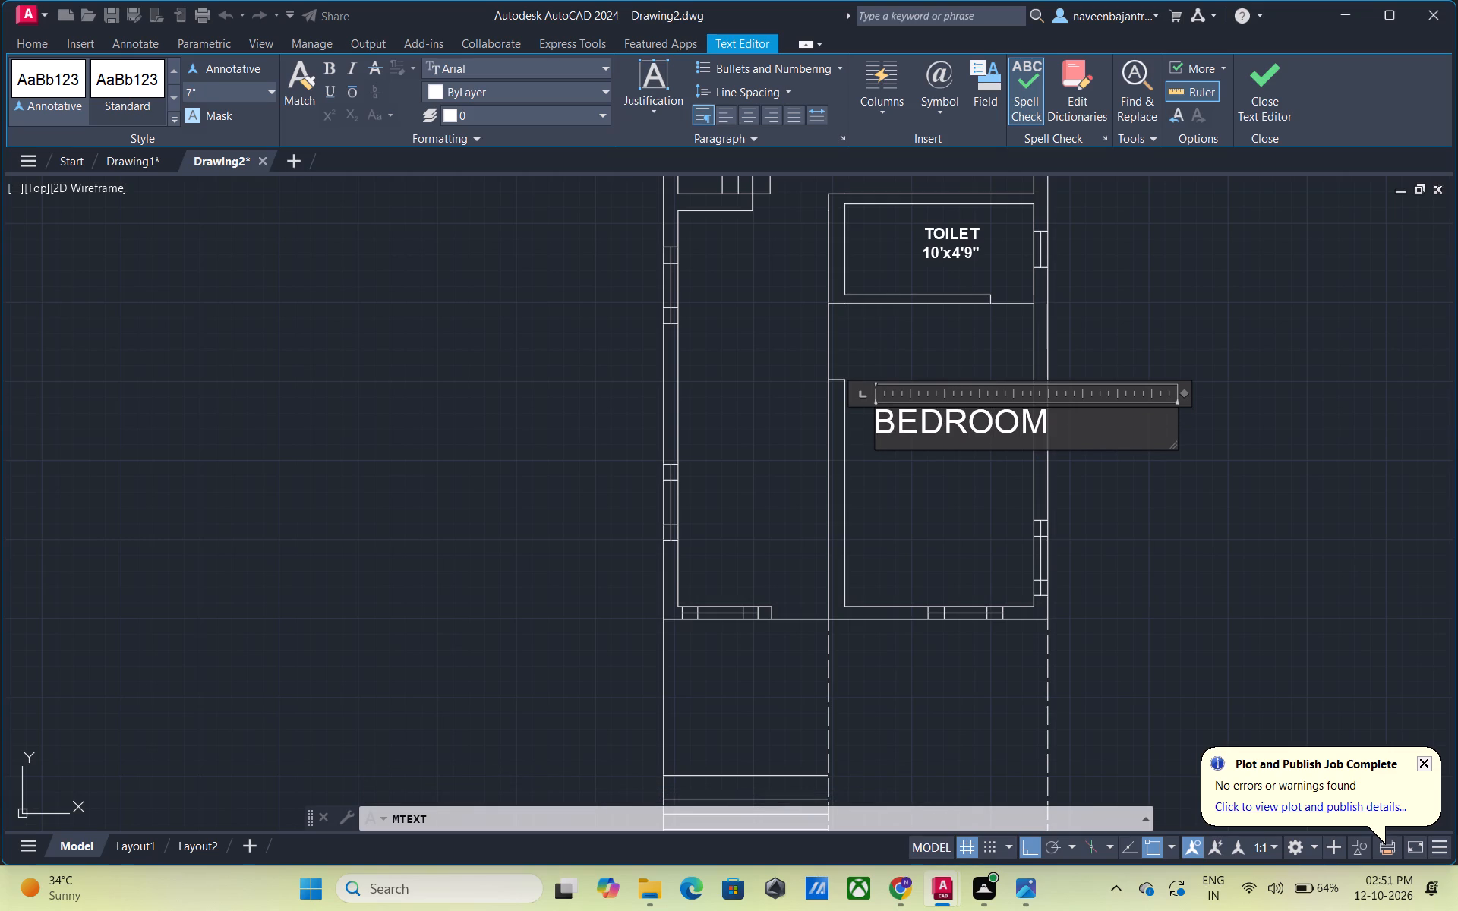
{"action": "key", "text": "Return"}
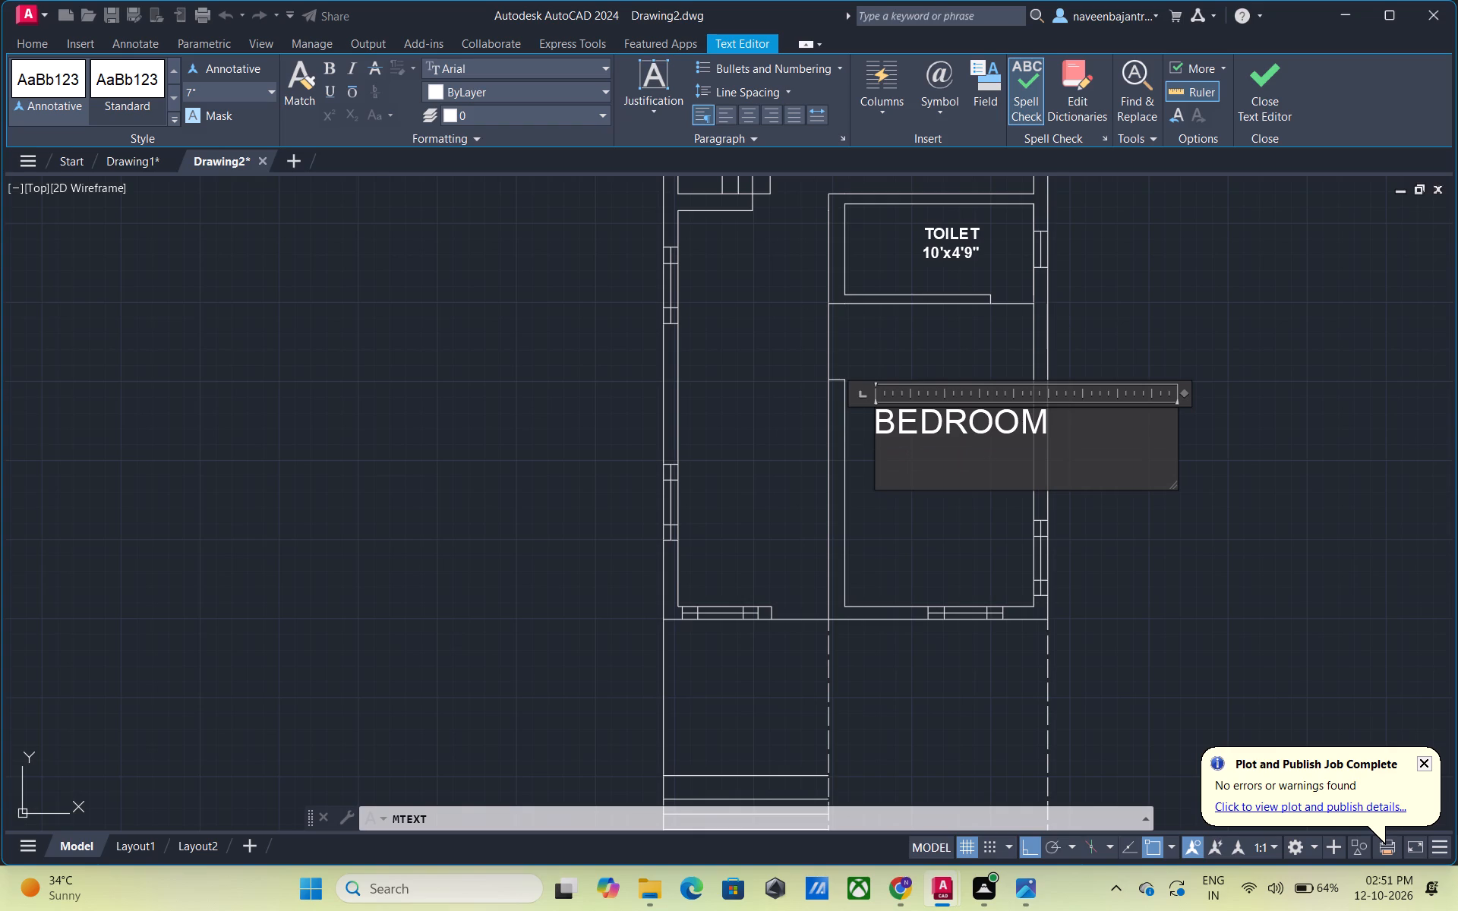
{"action": "type", "text": "10'"}
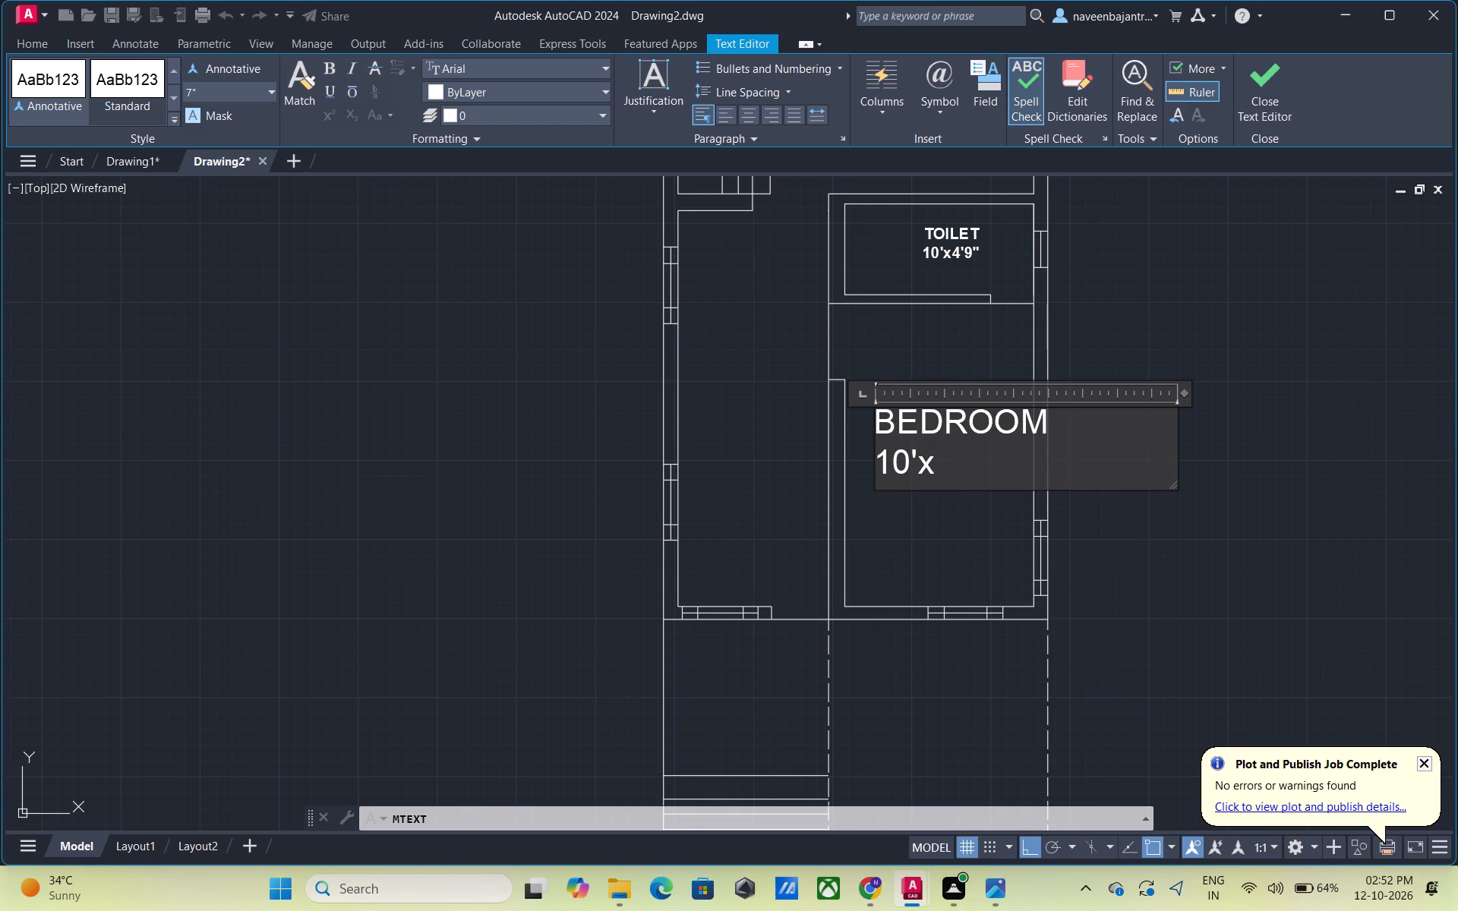
{"action": "type", "text": "16'"}
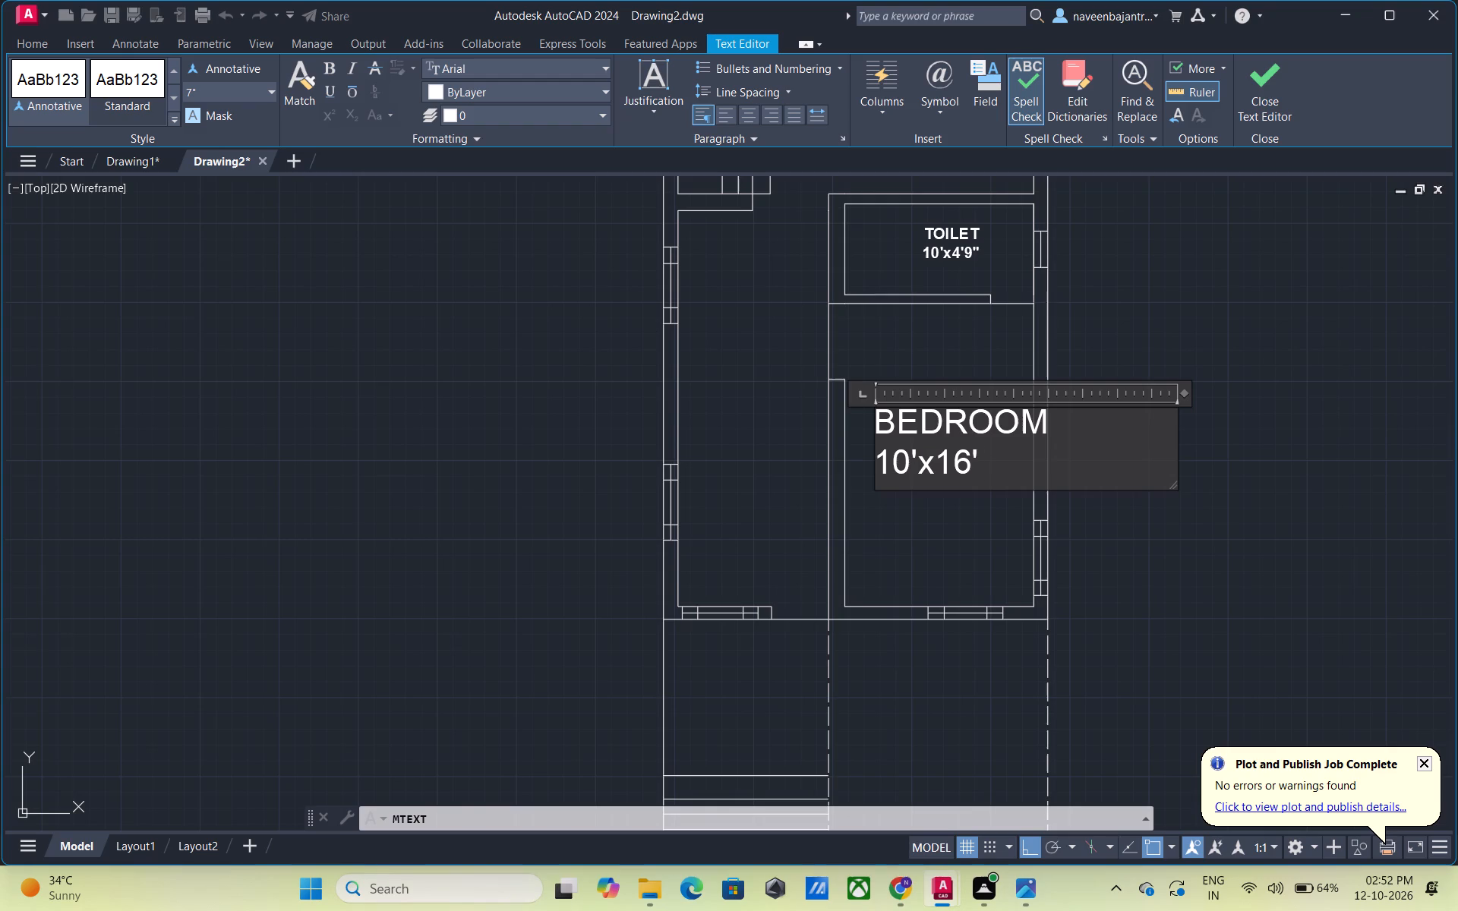
Center and bold both lines of the BEDROOM label and finish the text.
{"action": "left_click_drag", "start_coordinate": [978, 449], "coordinate": [896, 429]}
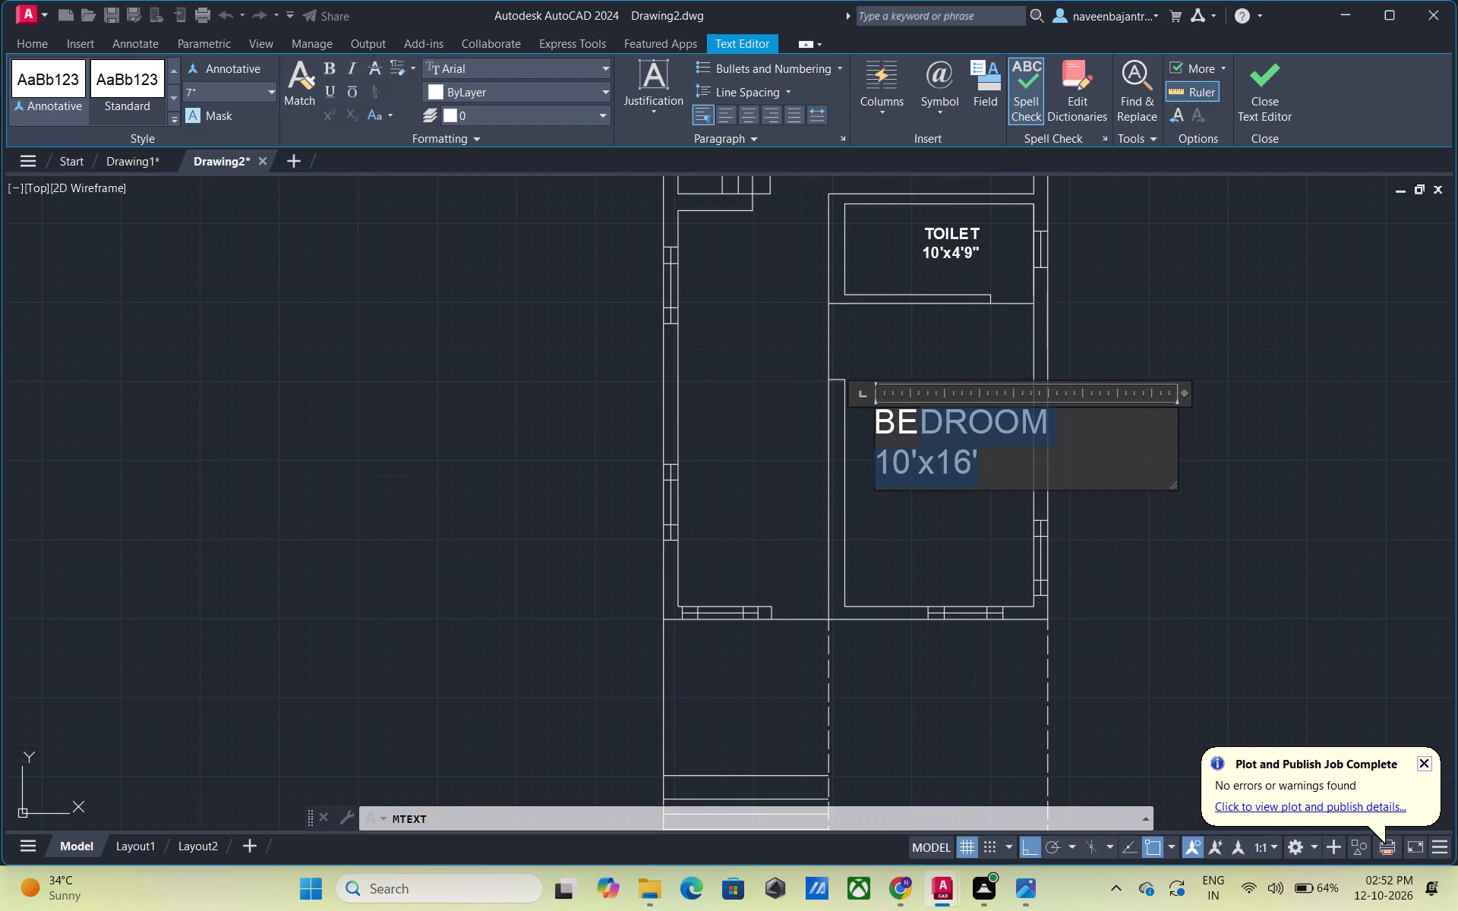
{"action": "left_click_drag", "start_coordinate": [896, 429], "coordinate": [877, 418]}
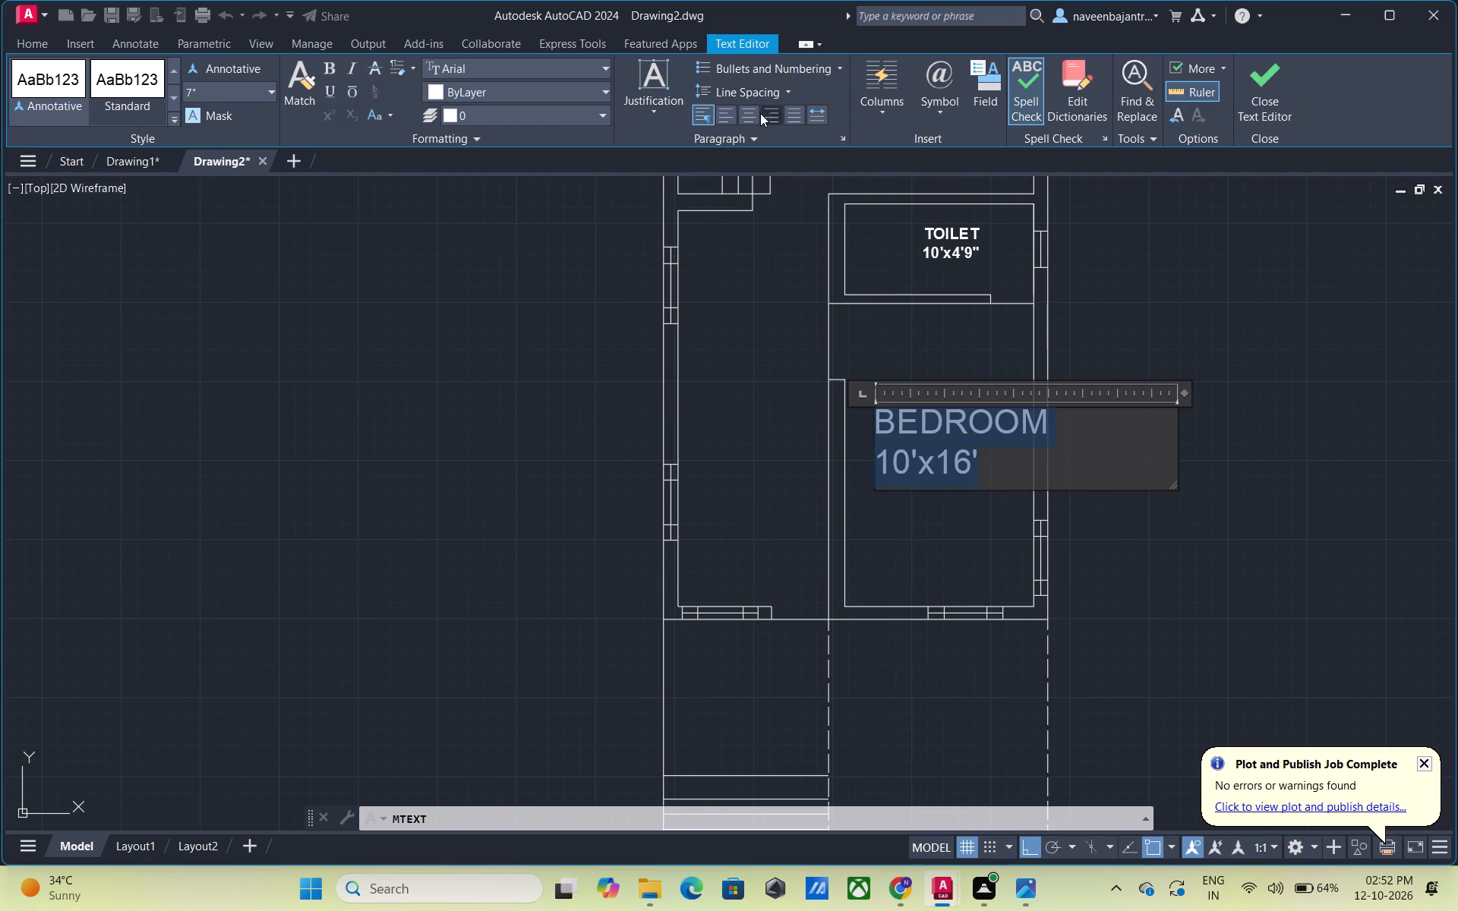
{"action": "left_click", "coordinate": [740, 114]}
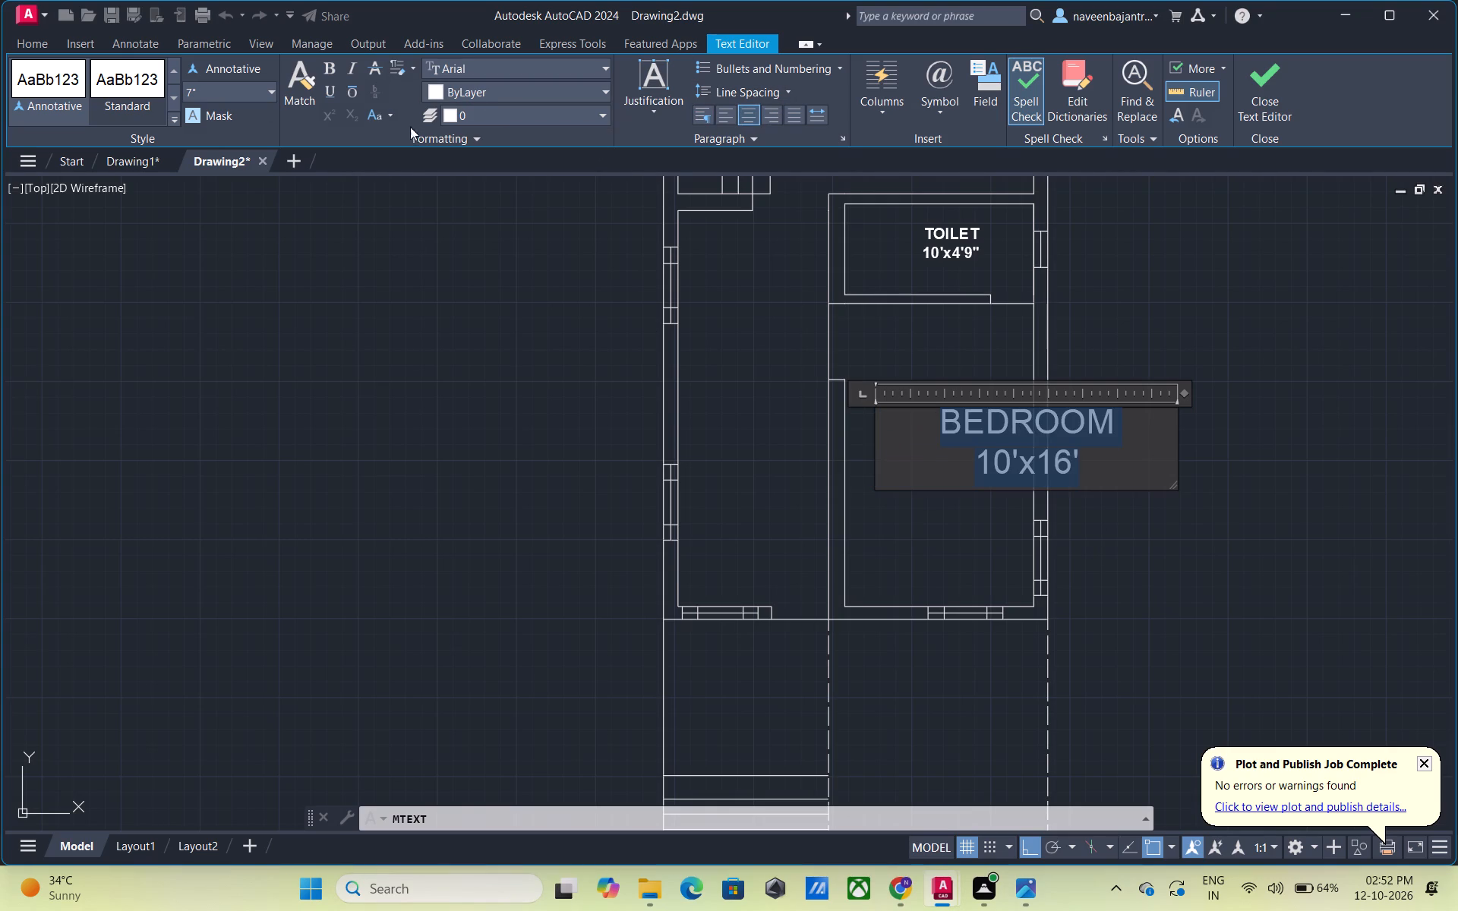
{"action": "left_click", "coordinate": [336, 71]}
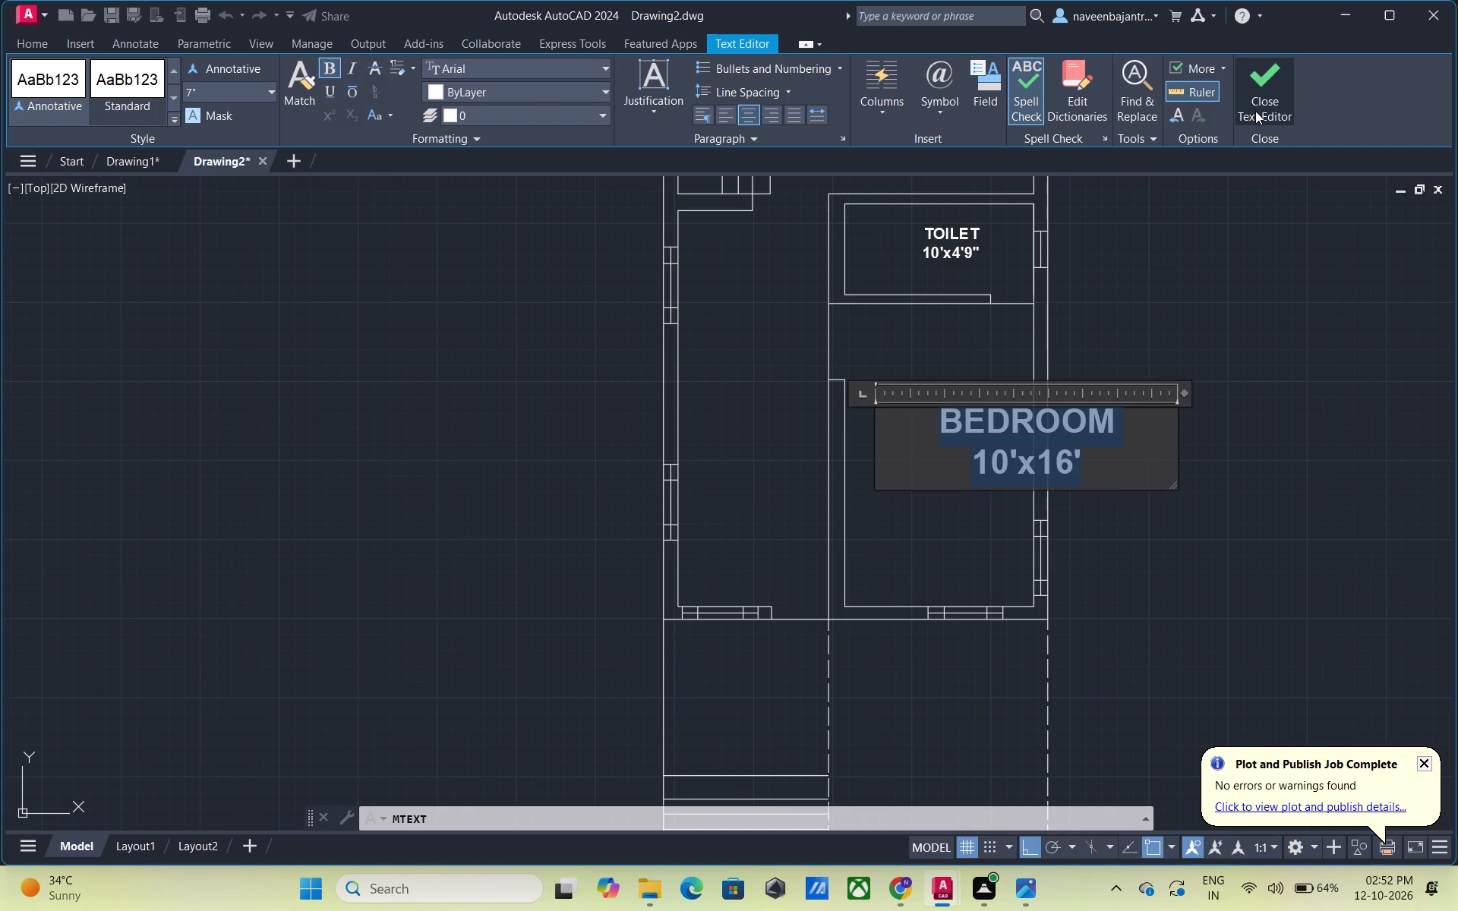
{"action": "left_click", "coordinate": [1255, 111]}
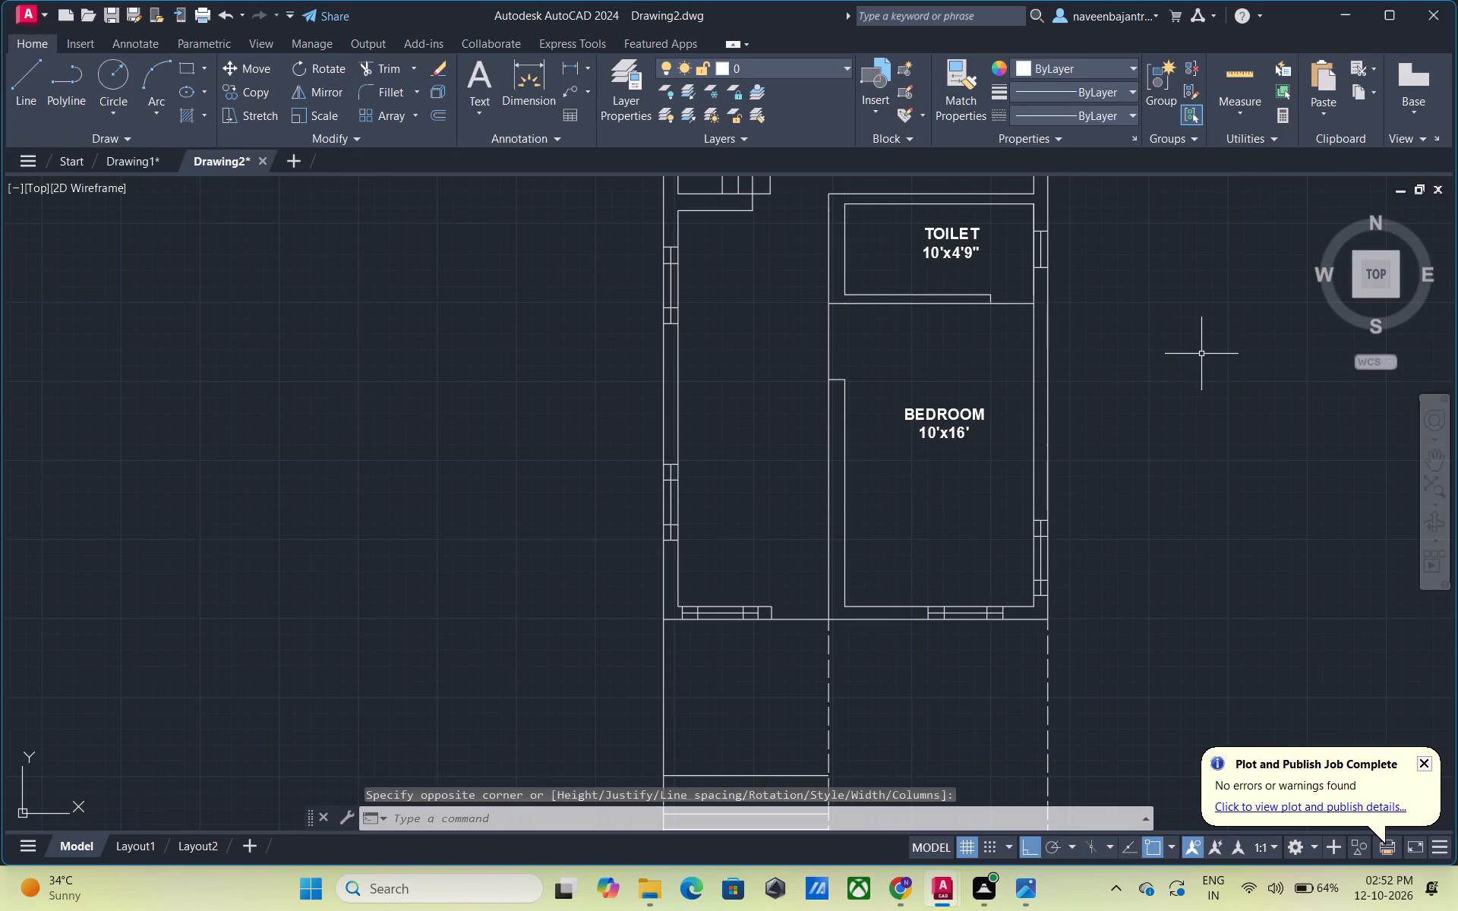
Place a multiline text box in the dashed area below the bedroom, with a text height of 7".
{"action": "scroll", "coordinate": [1201, 355], "scroll_direction": "down", "scroll_amount": 1}
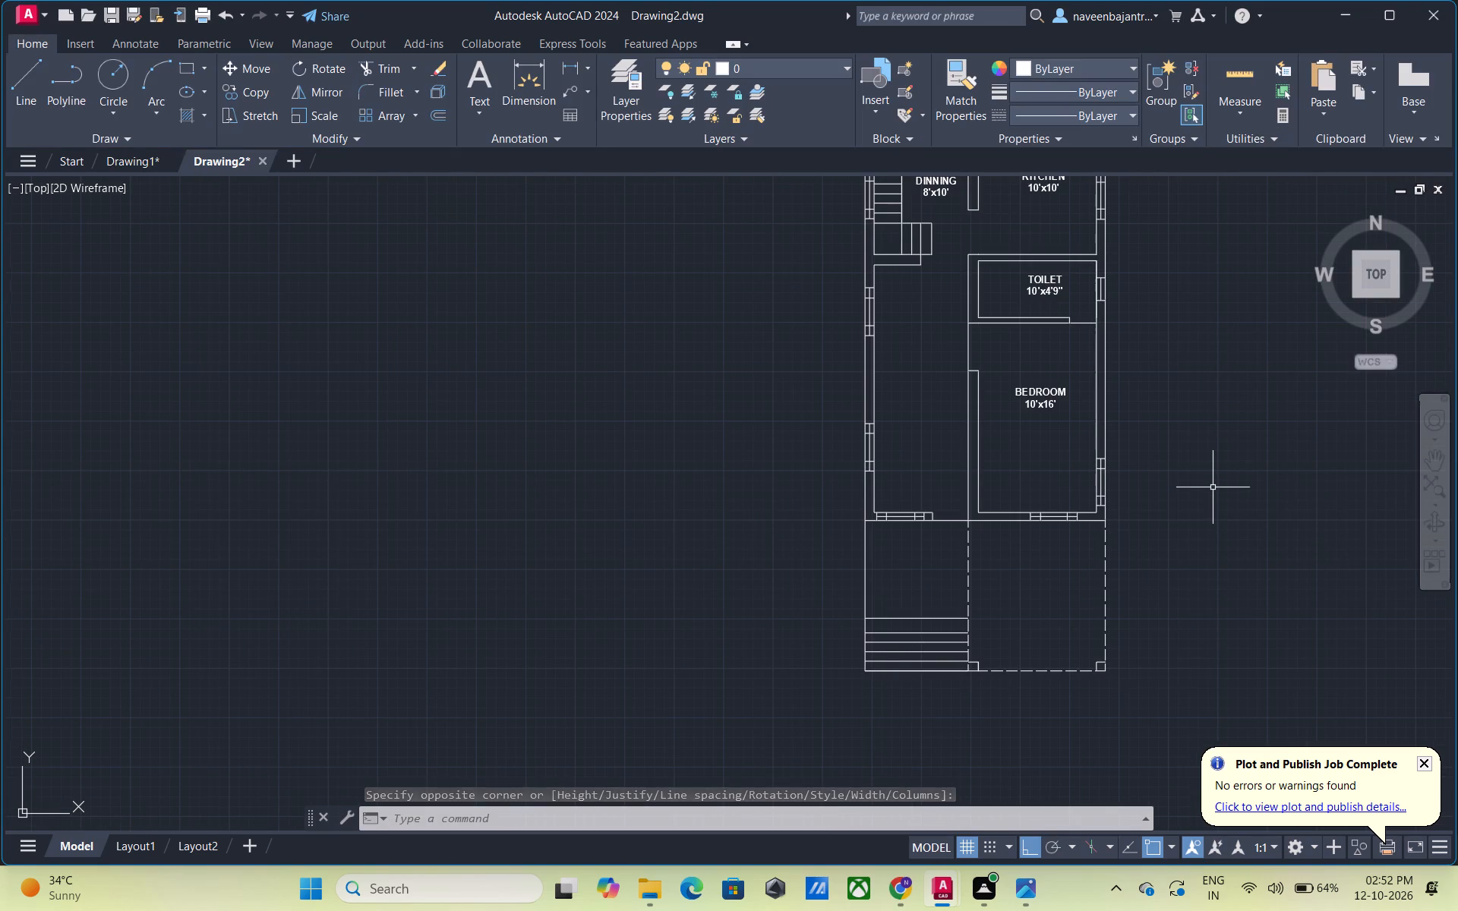
{"action": "middle_click_drag", "start_coordinate": [1213, 487], "coordinate": [1188, 380]}
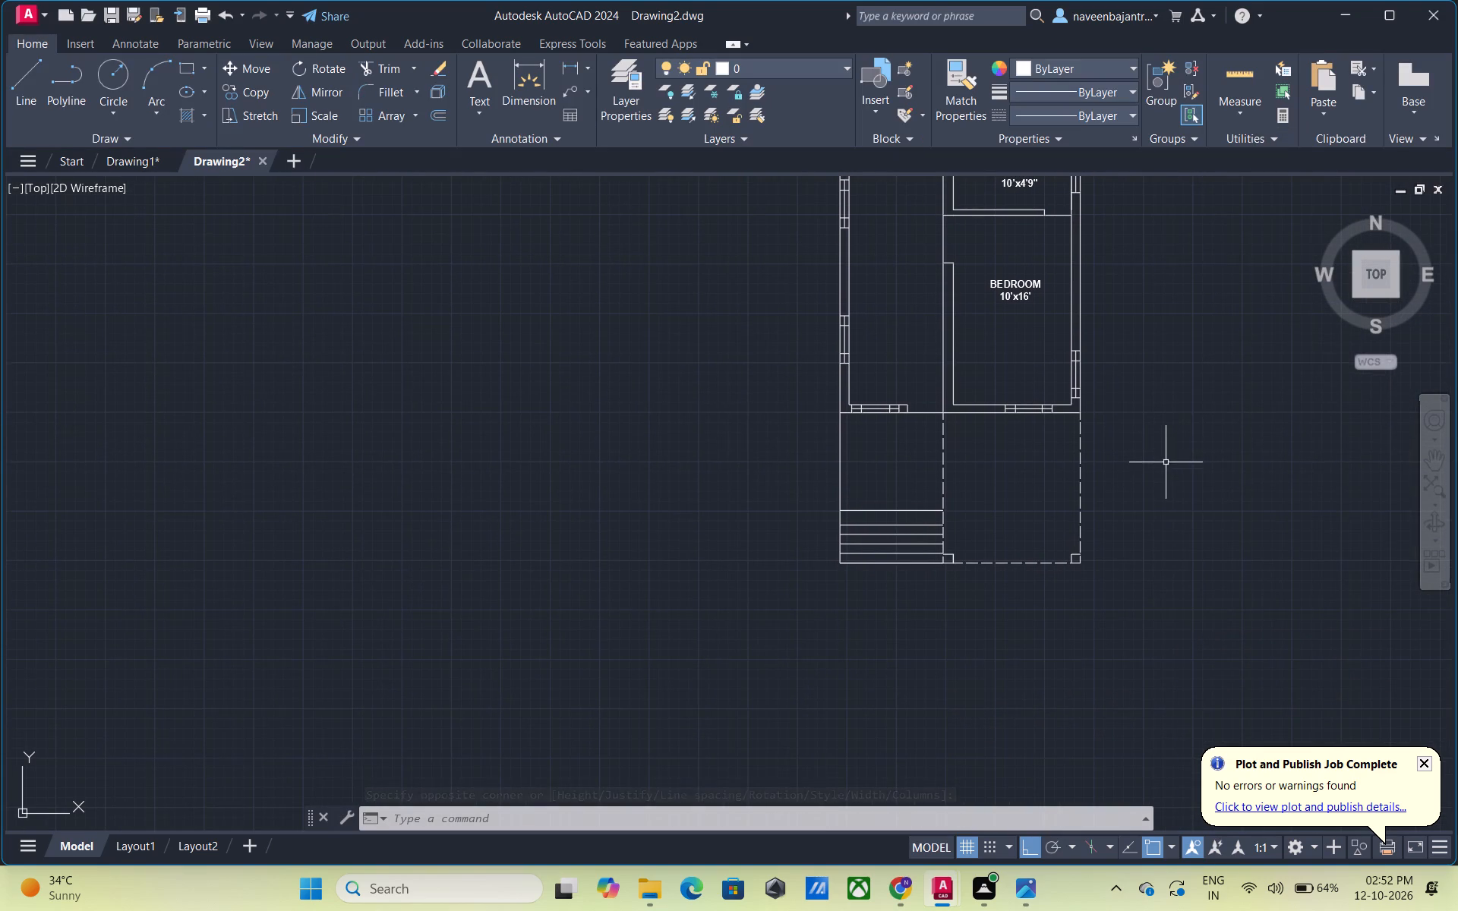
{"action": "middle_click_drag", "start_coordinate": [1166, 462], "coordinate": [1166, 426]}
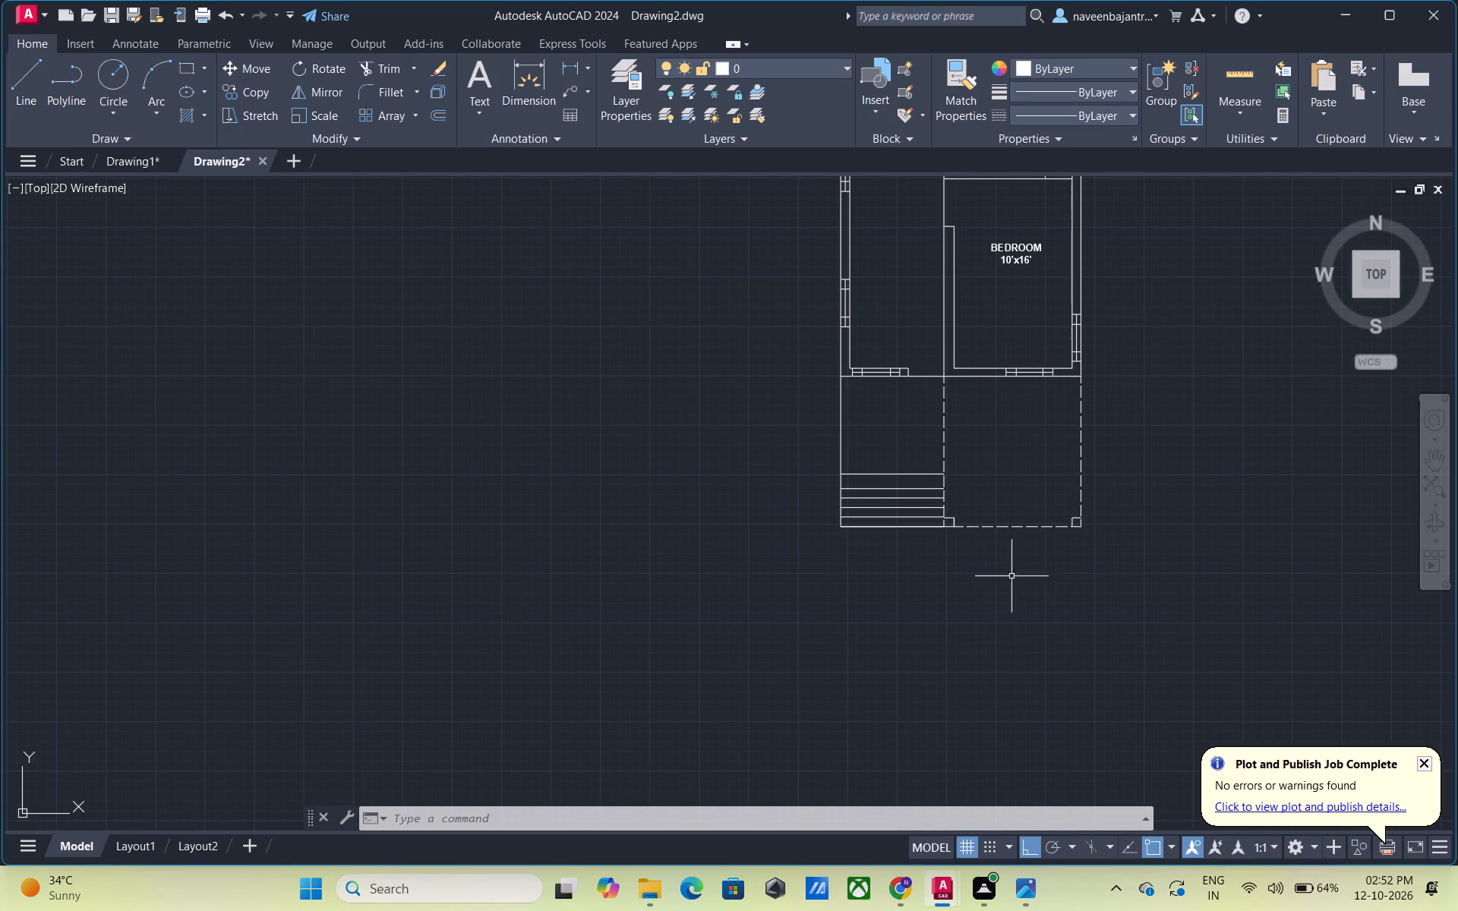
{"action": "middle_click_drag", "start_coordinate": [1012, 451], "coordinate": [860, 563]}
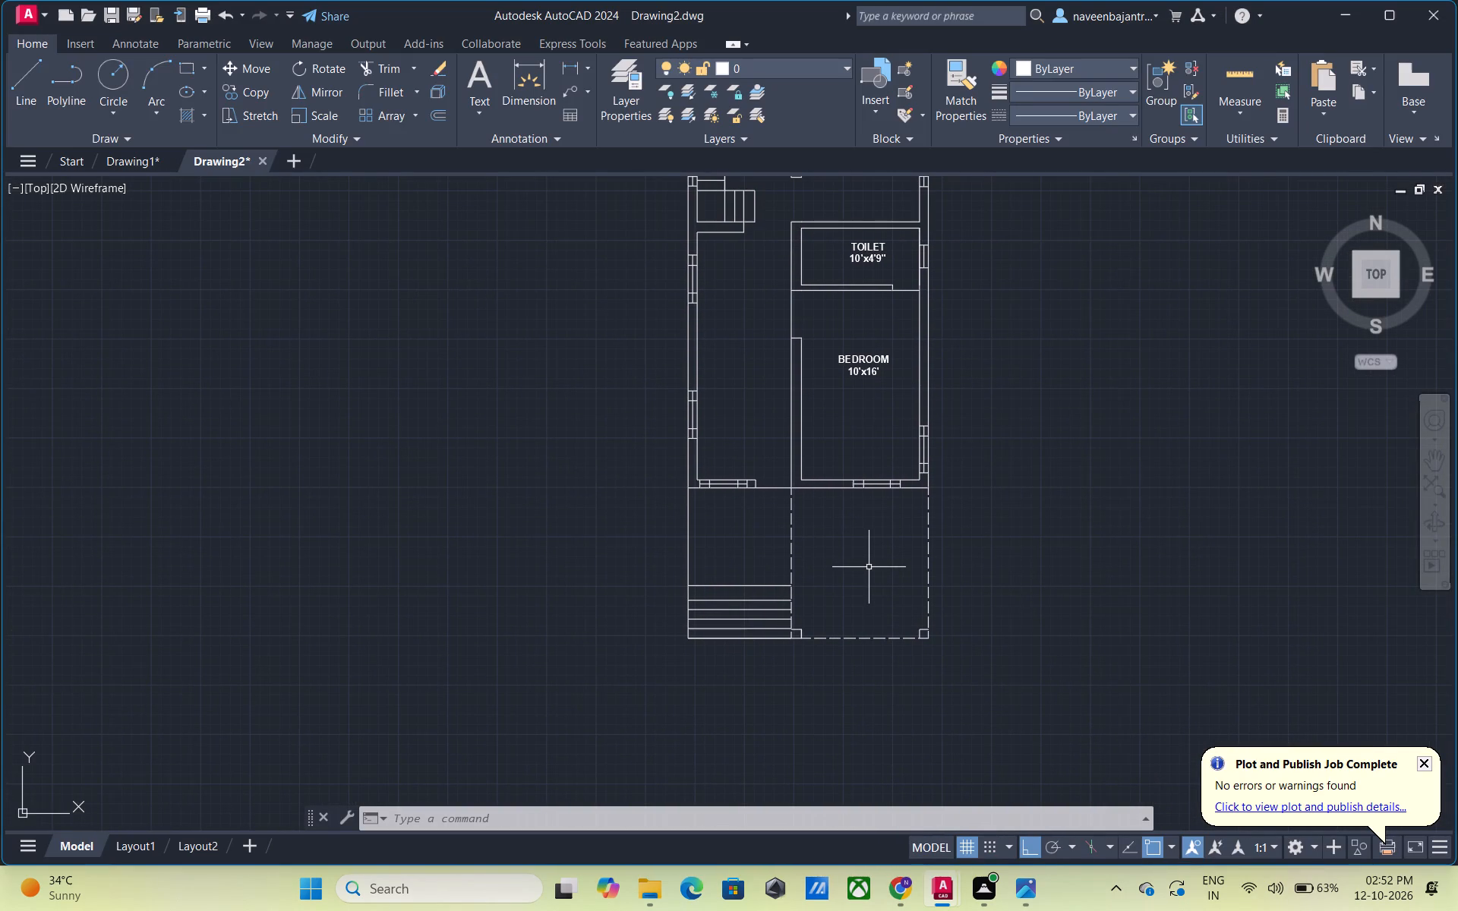
{"action": "scroll", "coordinate": [870, 567], "scroll_direction": "up", "scroll_amount": 2}
{"action": "key", "text": "Escape"}
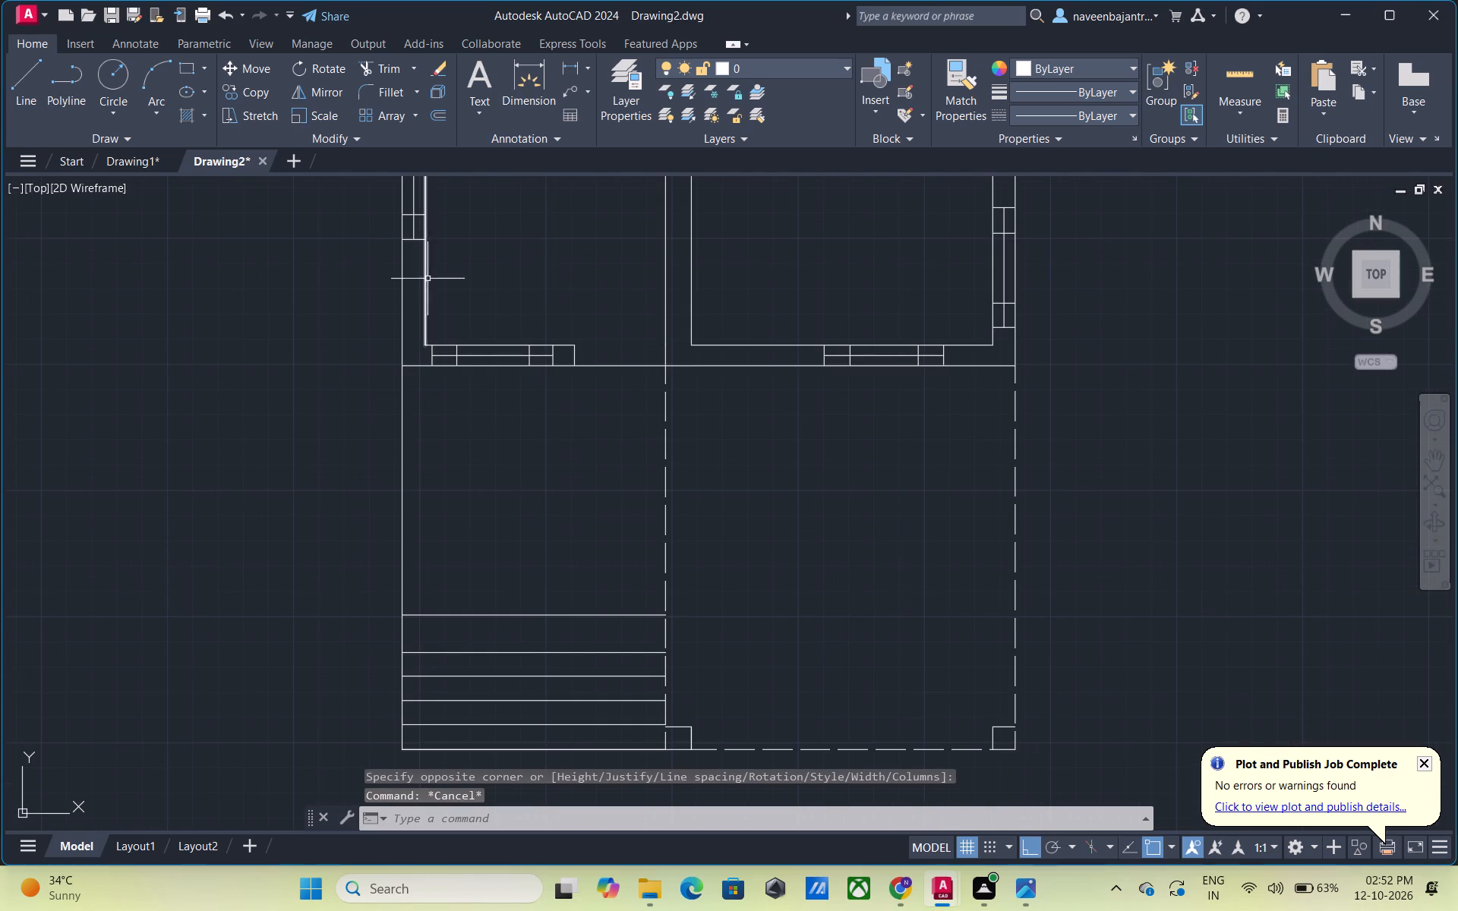
{"action": "left_click", "coordinate": [485, 84]}
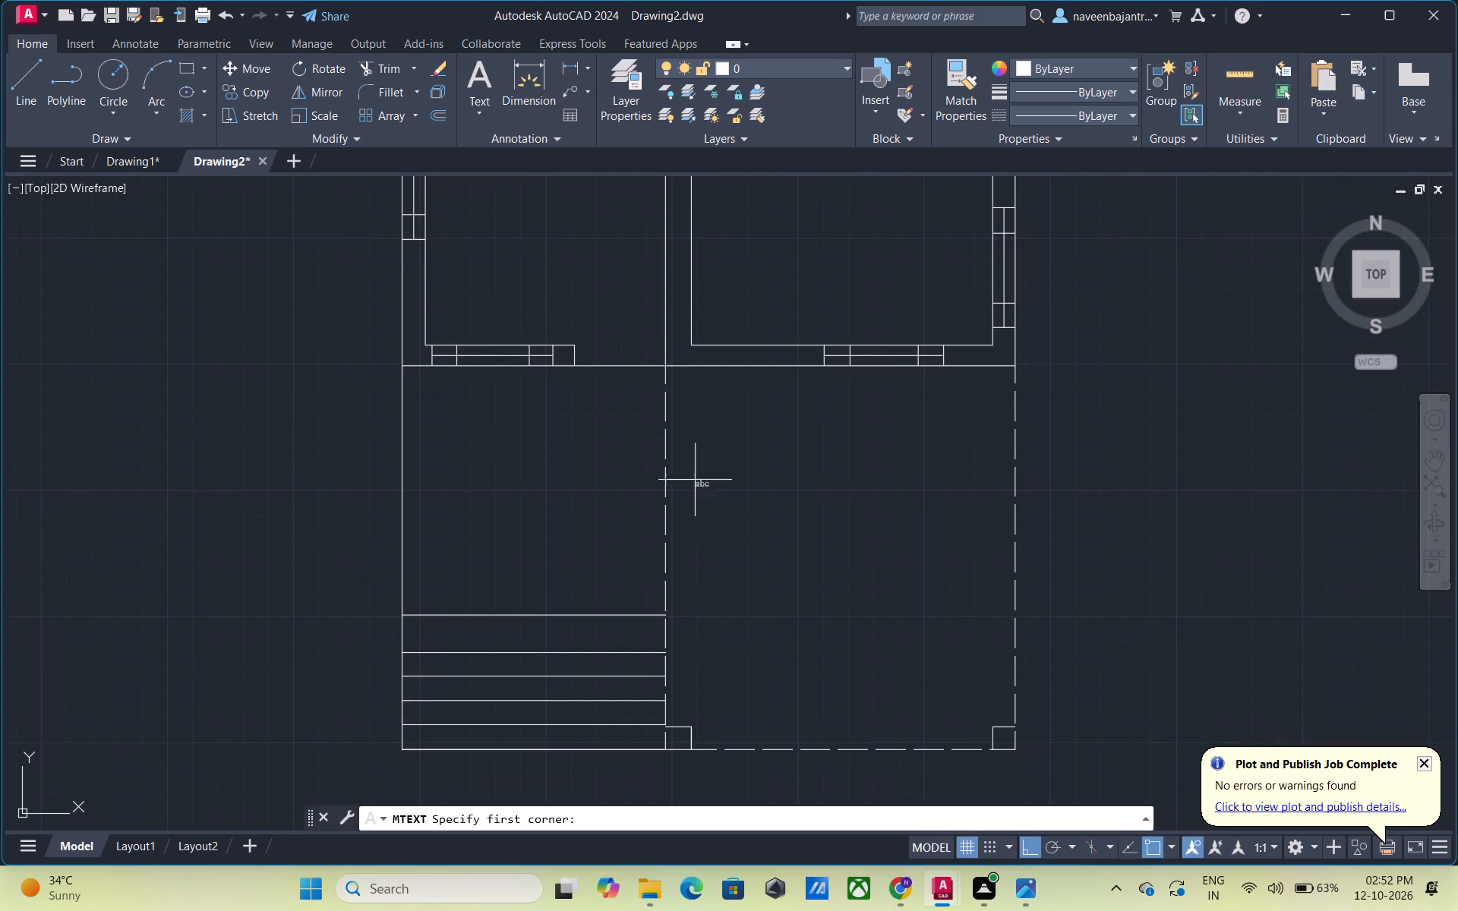
{"action": "left_click", "coordinate": [718, 465]}
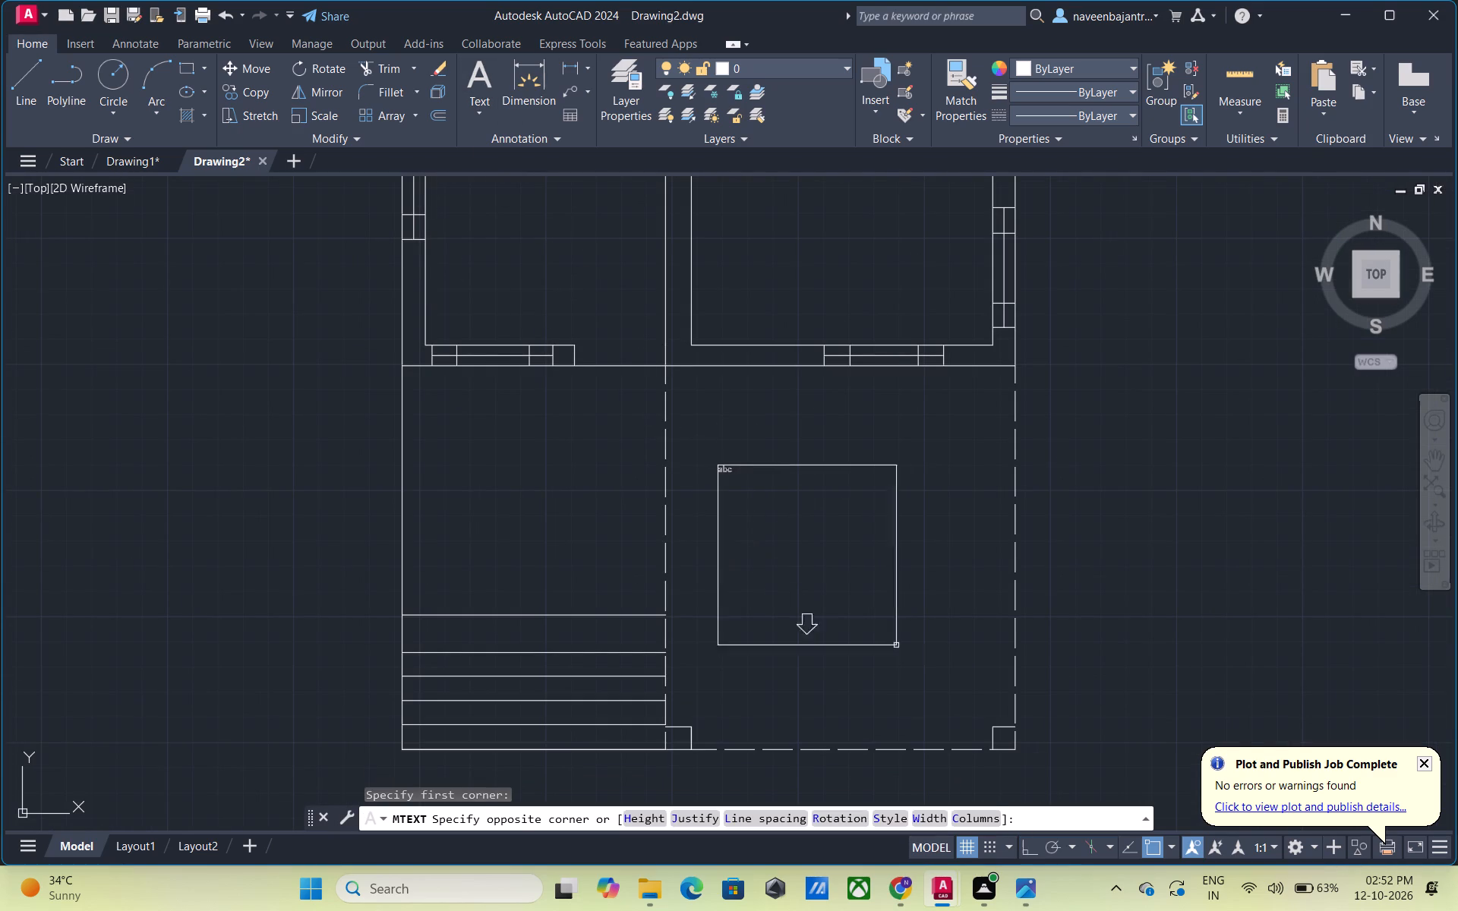
{"action": "left_click", "coordinate": [980, 672]}
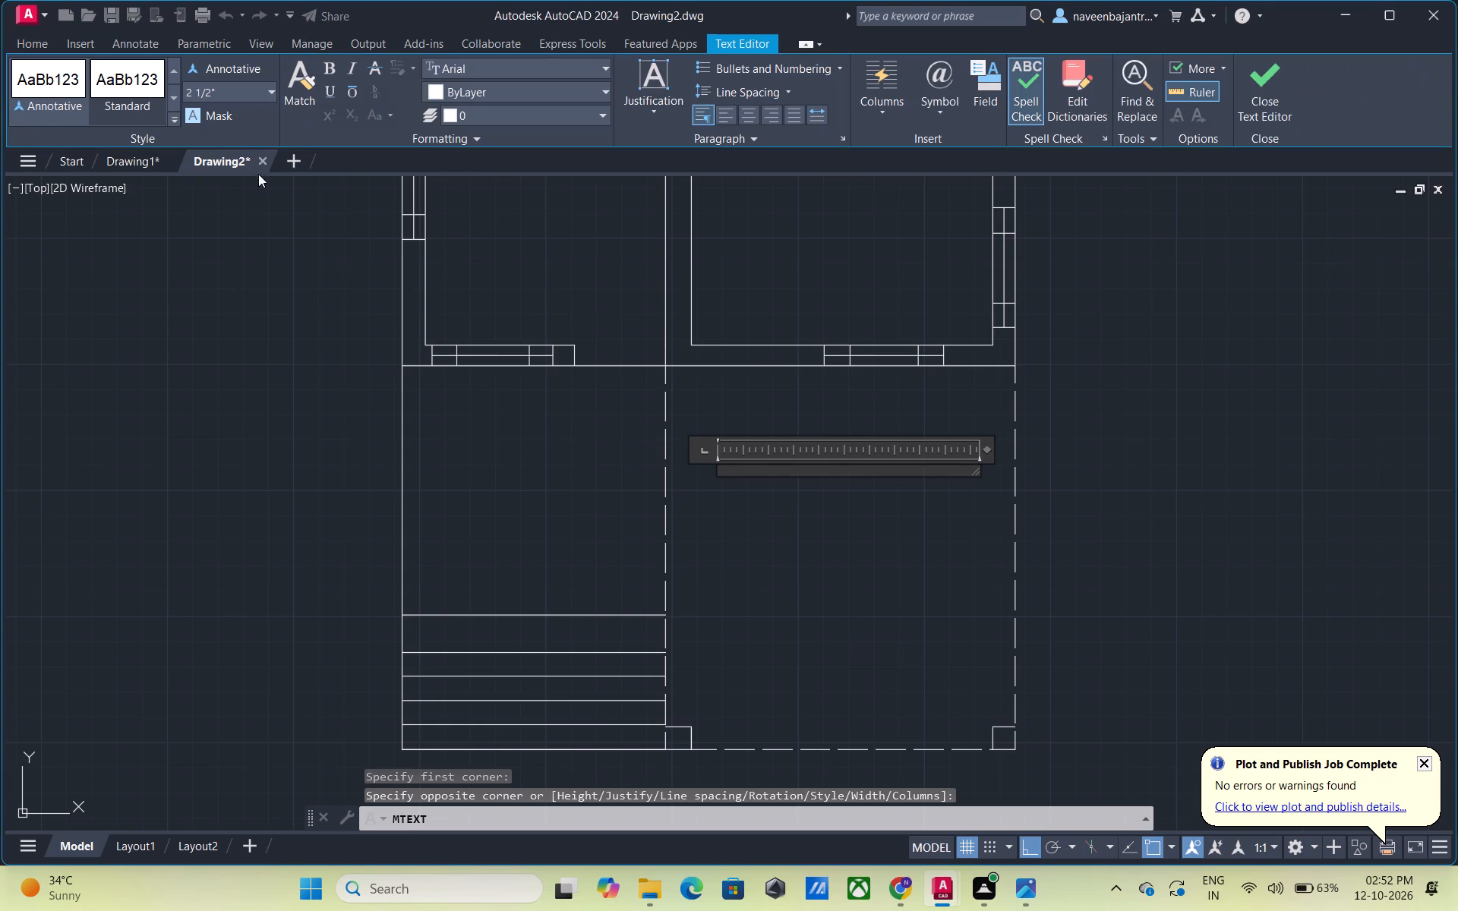
{"action": "left_click", "coordinate": [230, 86]}
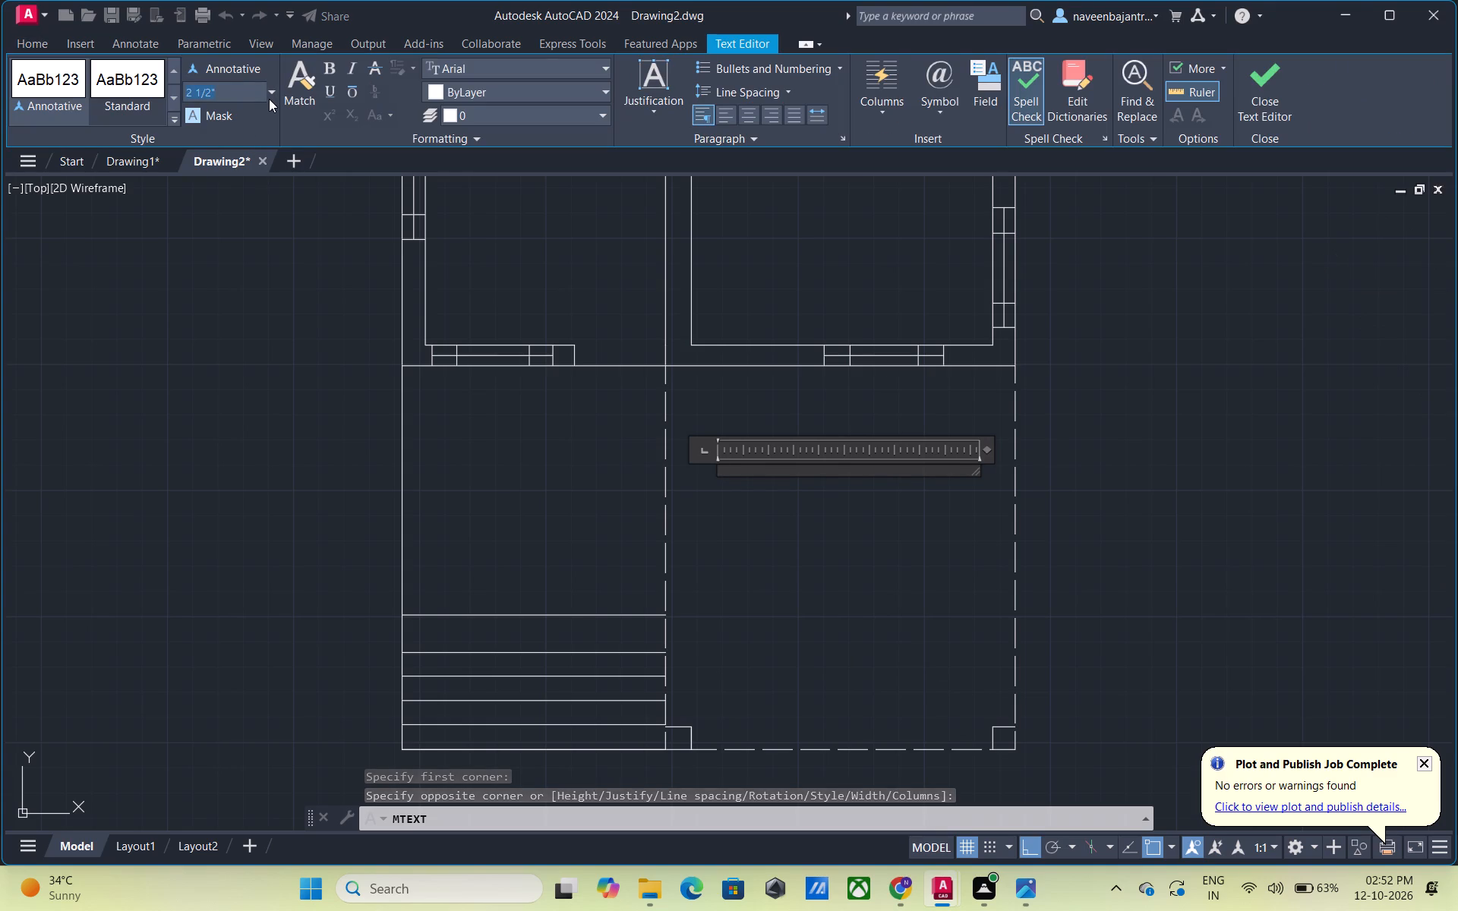
{"action": "key", "text": "7"}
{"action": "key", "text": "shift+quotedbl"}
{"action": "key", "text": "Return"}
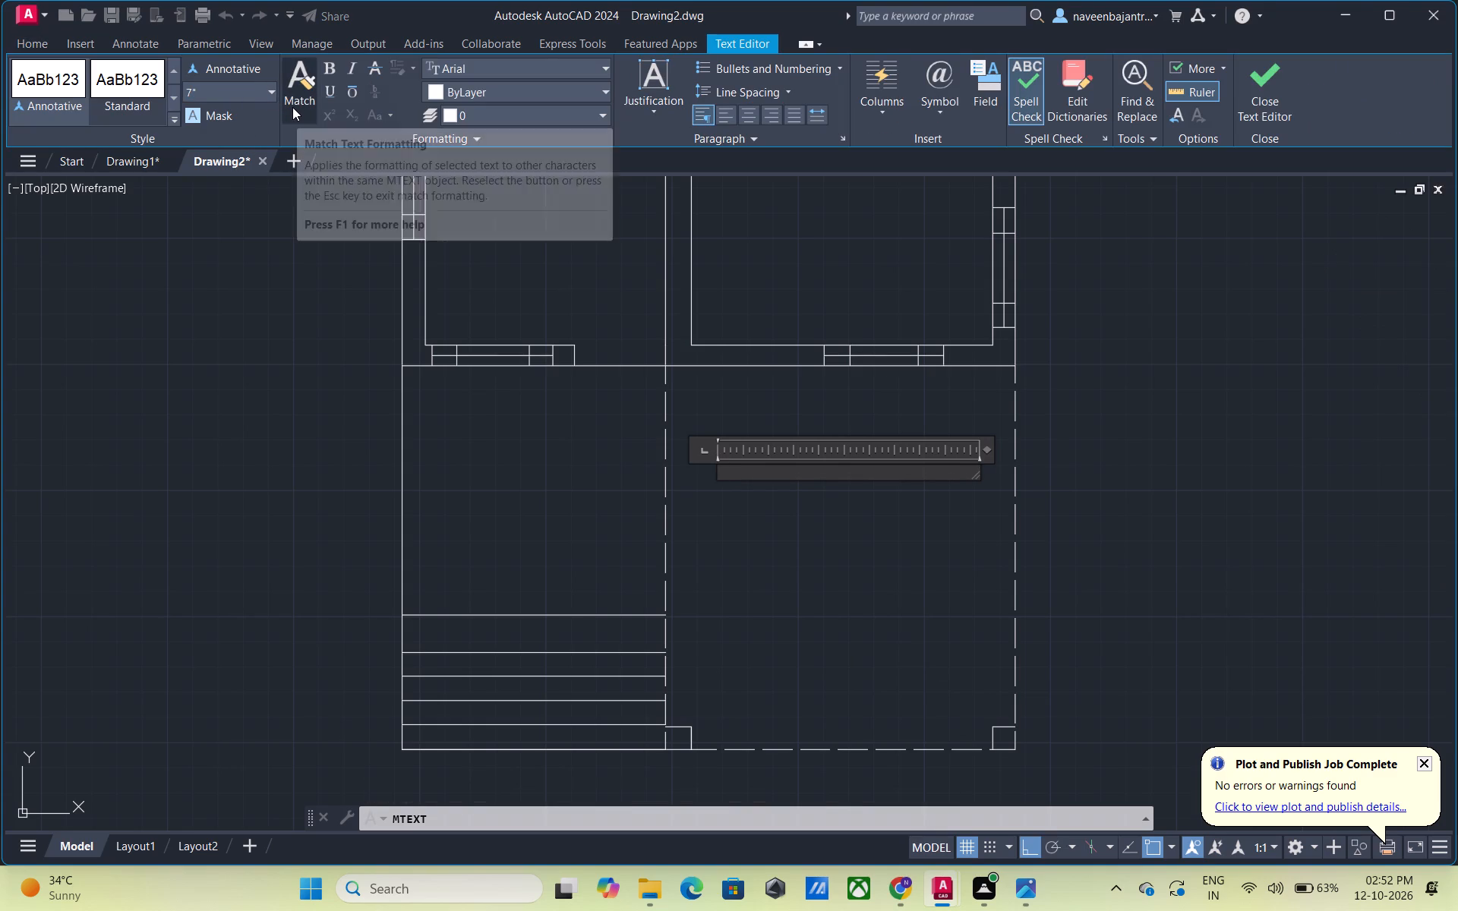
Enter the label PARKING with 11'6"x12'9" on the line below it.
{"action": "key", "text": "p"}
{"action": "type", "text": "ARKING"}
{"action": "key", "text": "Return"}
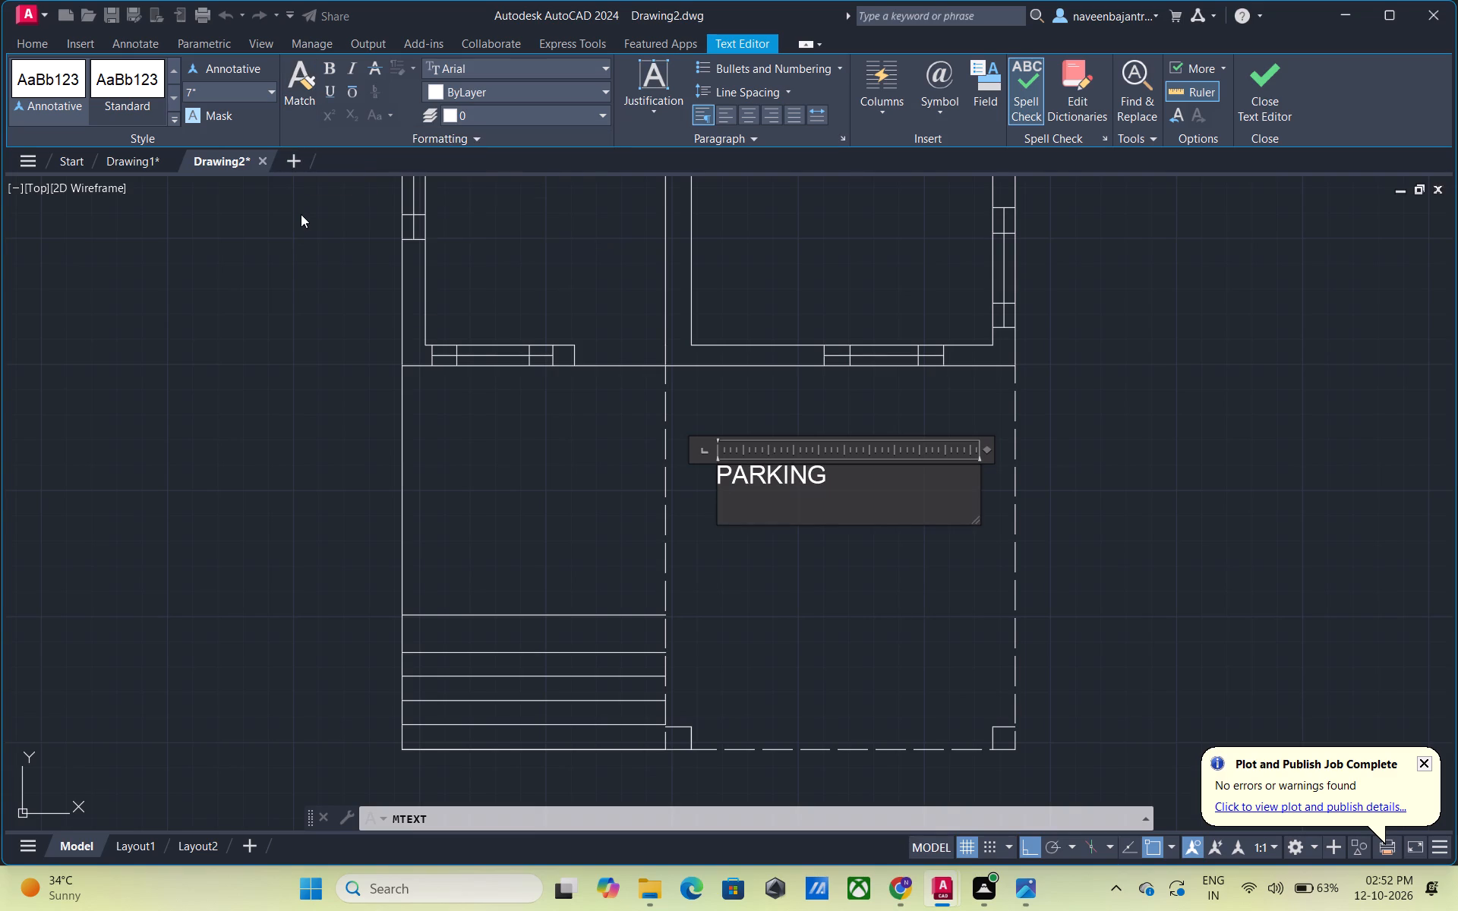
{"action": "type", "text": "11"}
{"action": "key", "text": "apostrophe"}
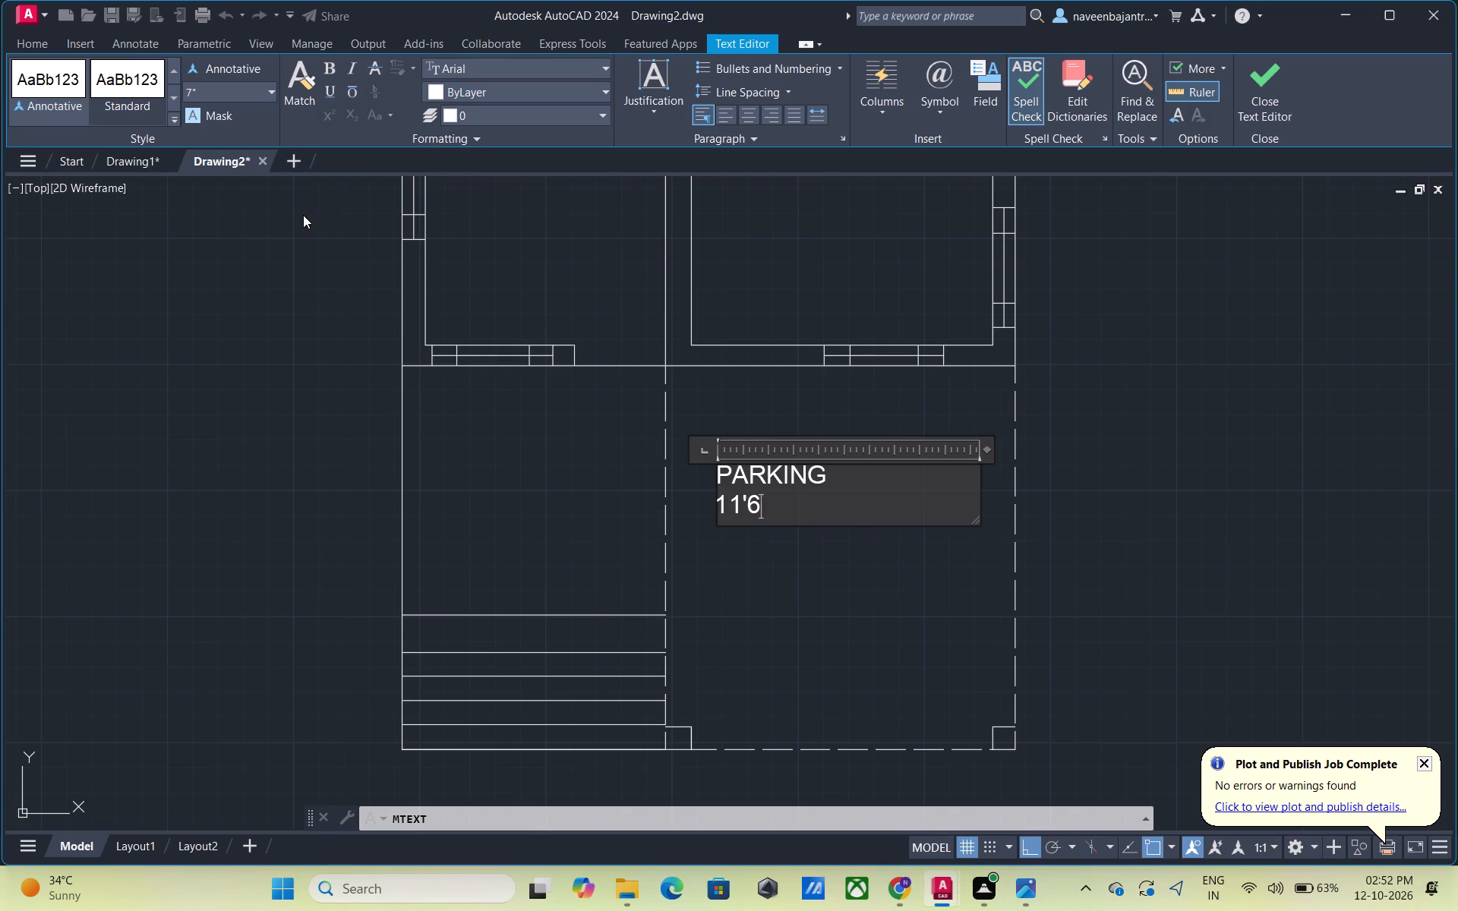
{"action": "key", "text": "6"}
{"action": "key", "text": "shift+quotedbl"}
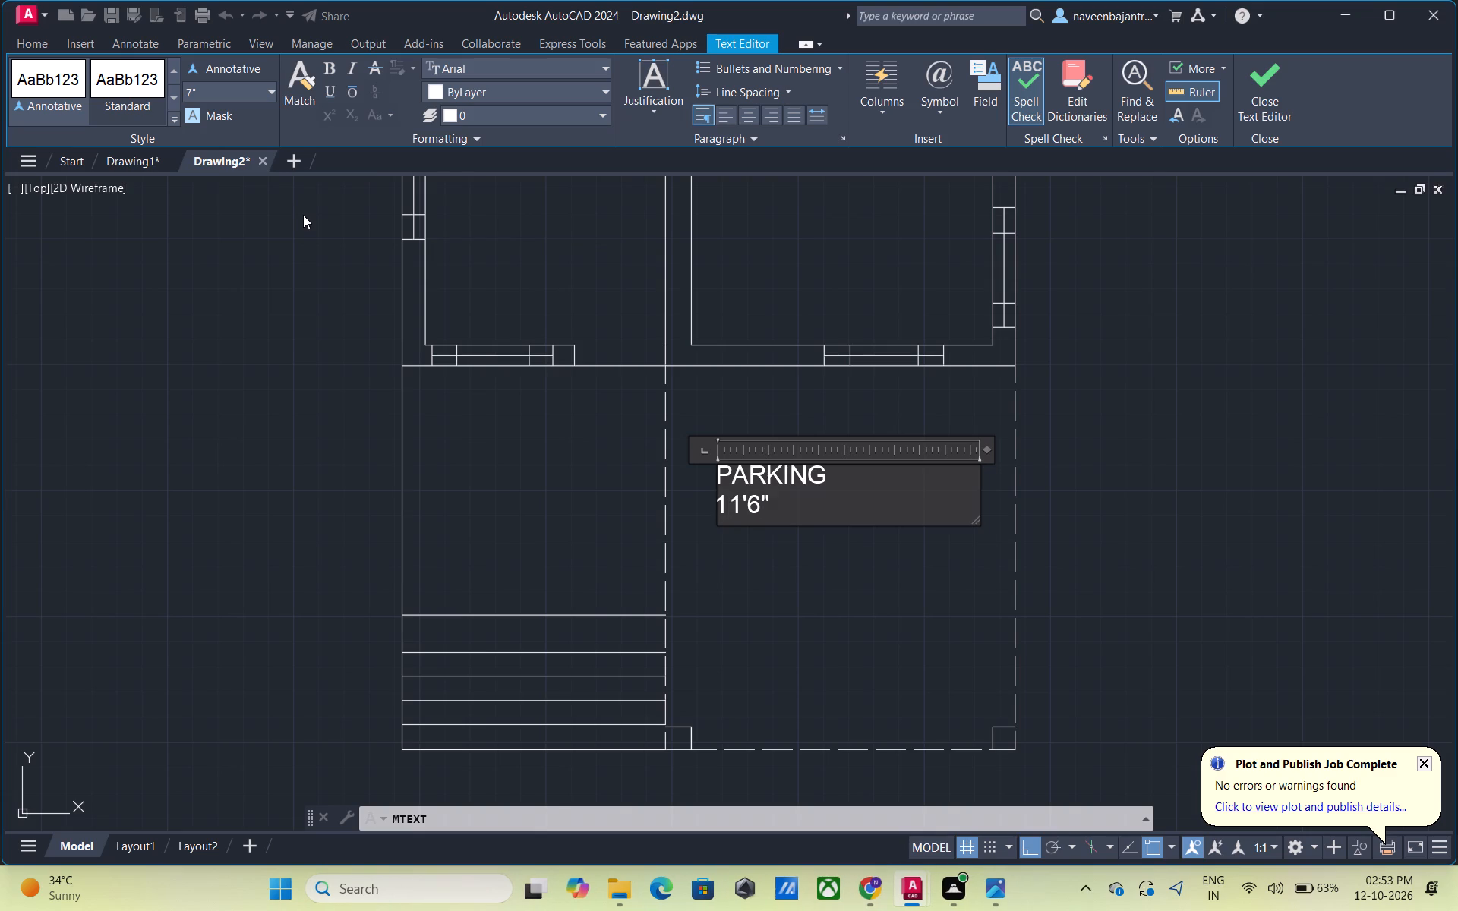
{"action": "key", "text": "x"}
{"action": "type", "text": "12"}
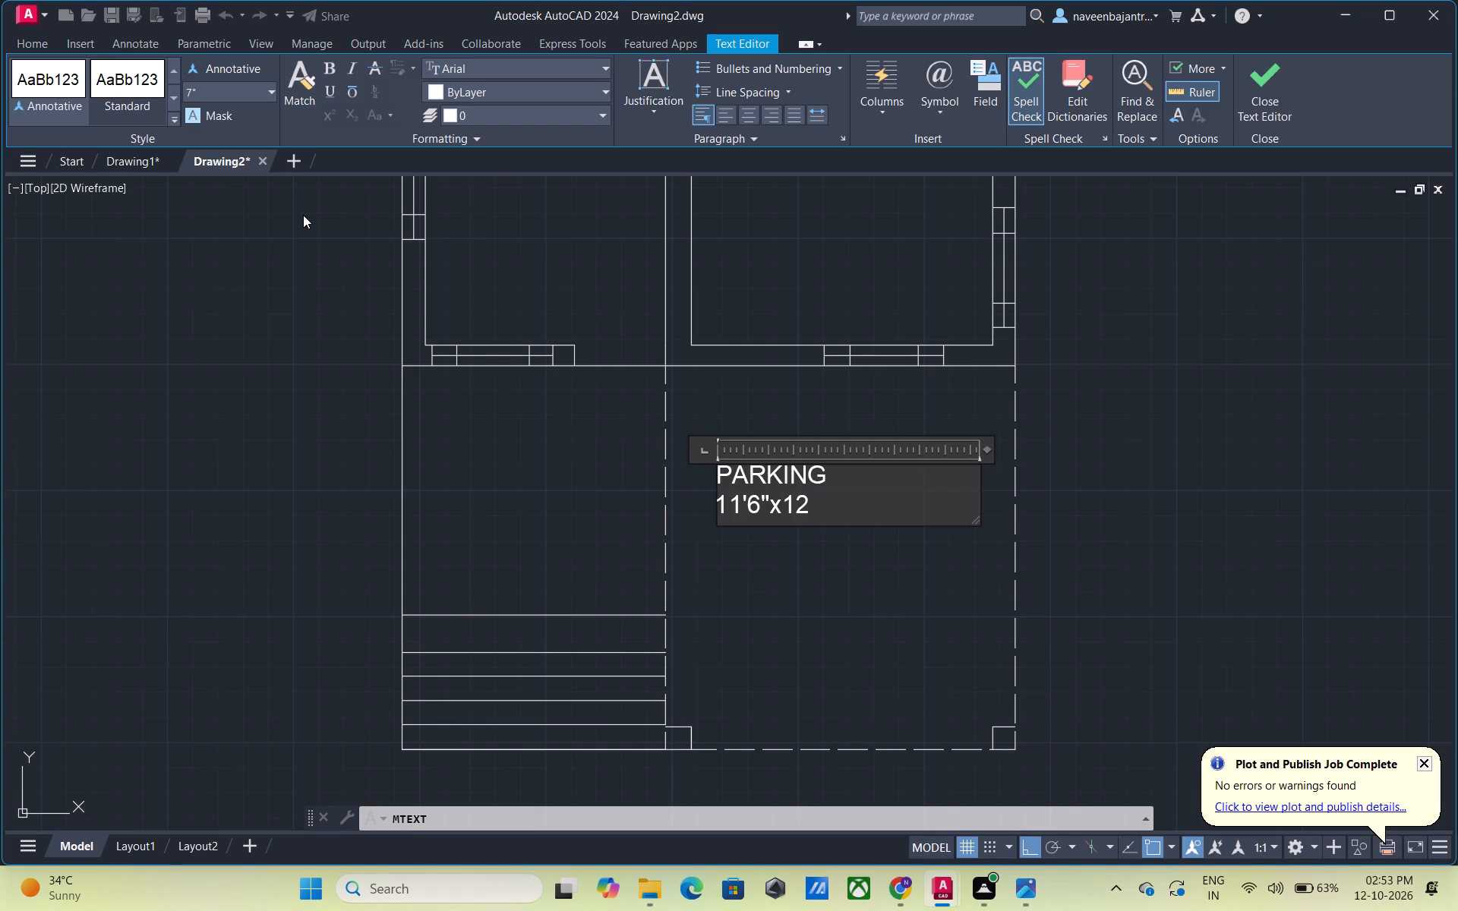
{"action": "key", "text": "apostrophe"}
{"action": "key", "text": "9"}
{"action": "key", "text": "shift+quotedbl"}
Center and bold both lines of the PARKING label and finish the text.
{"action": "left_click_drag", "start_coordinate": [842, 512], "coordinate": [701, 482]}
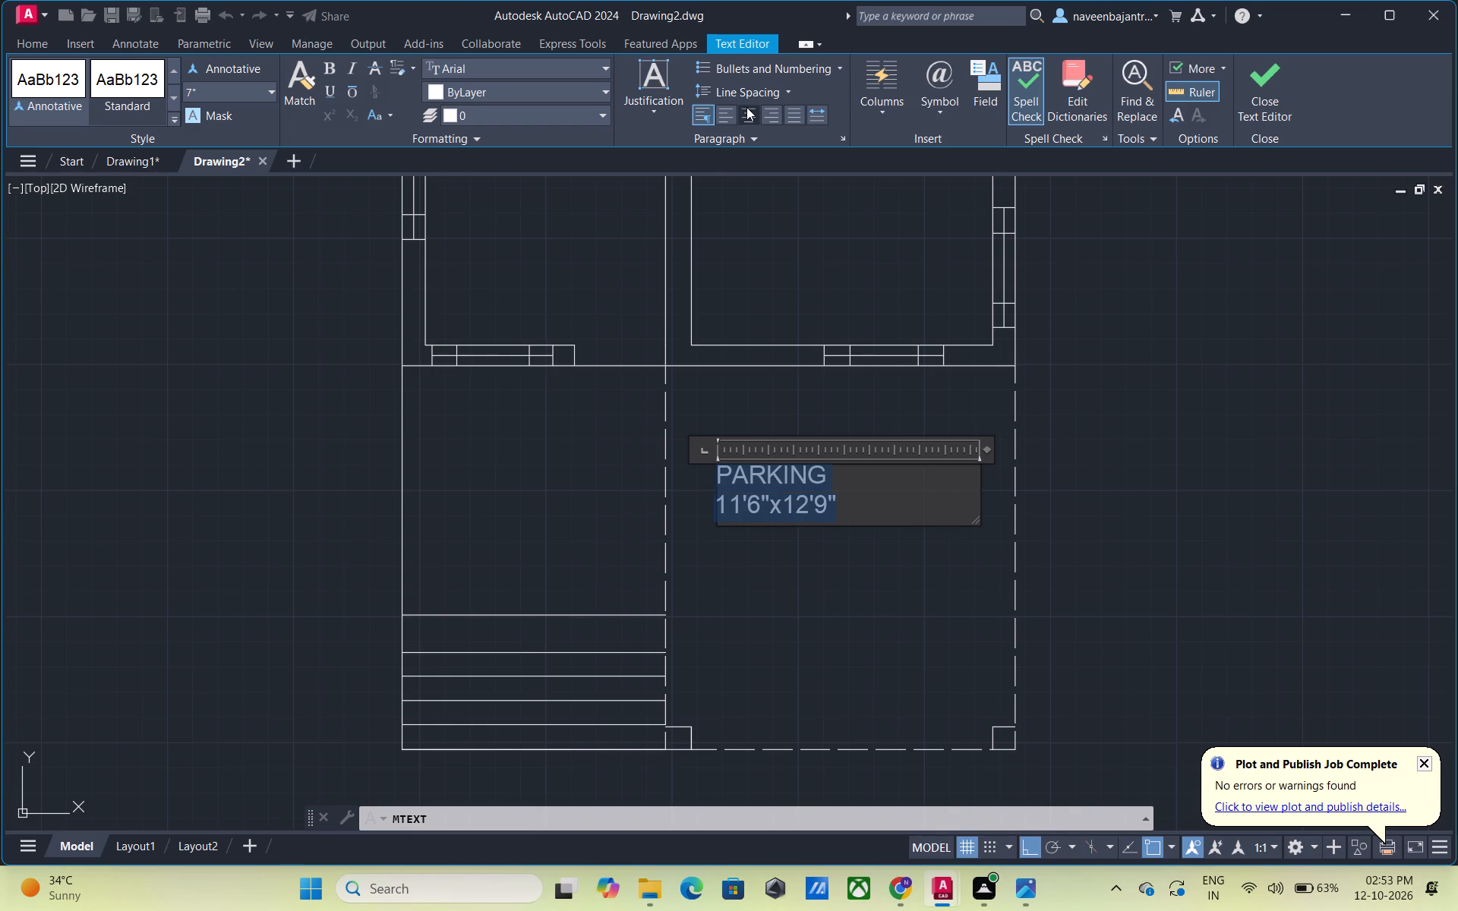
{"action": "left_click", "coordinate": [746, 107]}
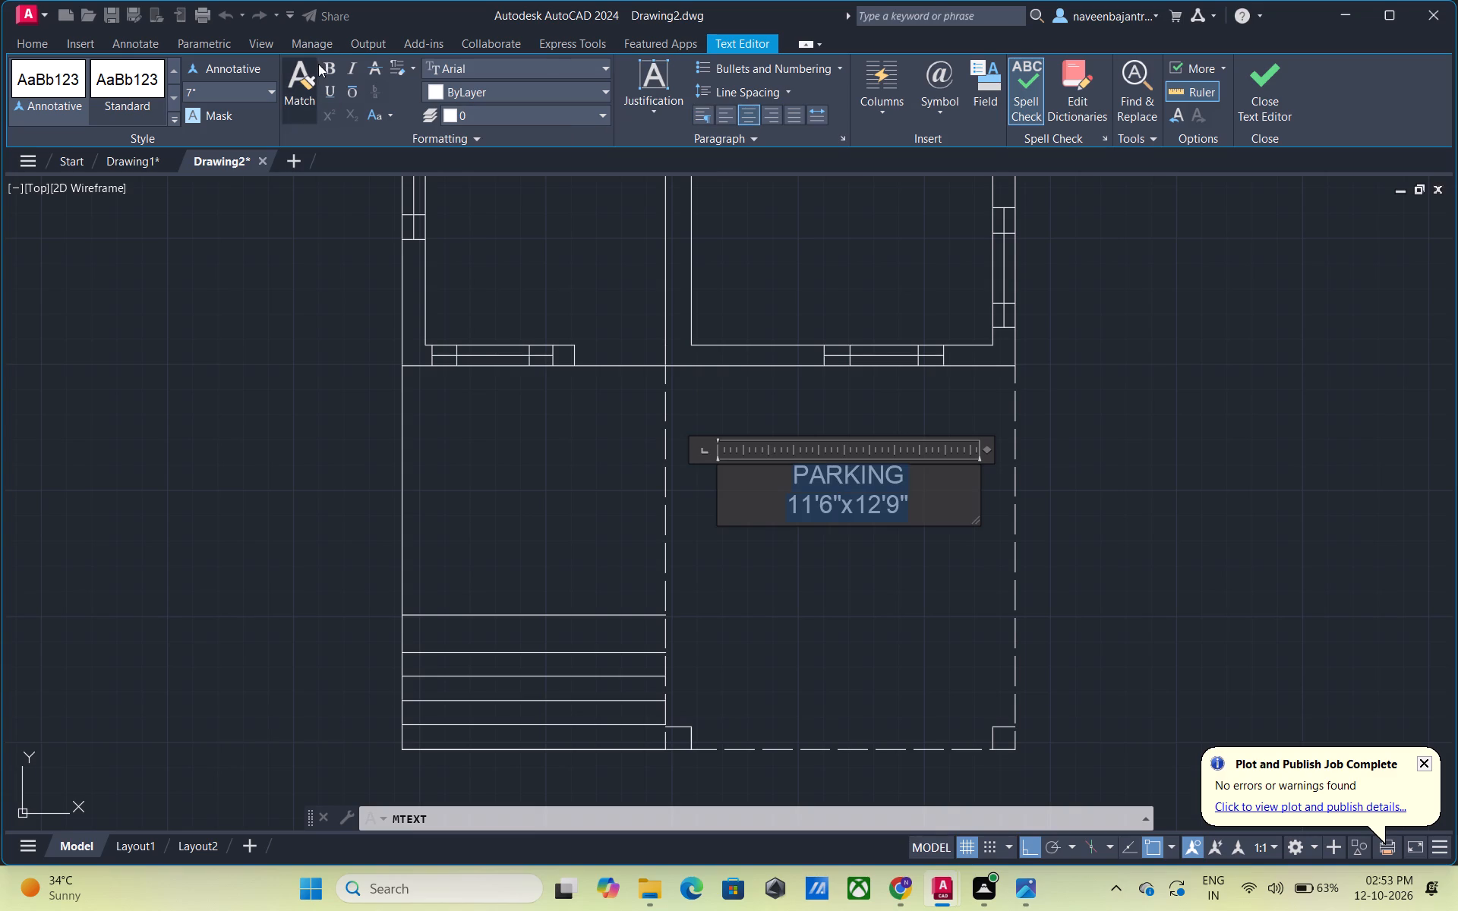
{"action": "left_click", "coordinate": [323, 64]}
{"action": "left_click", "coordinate": [1268, 107]}
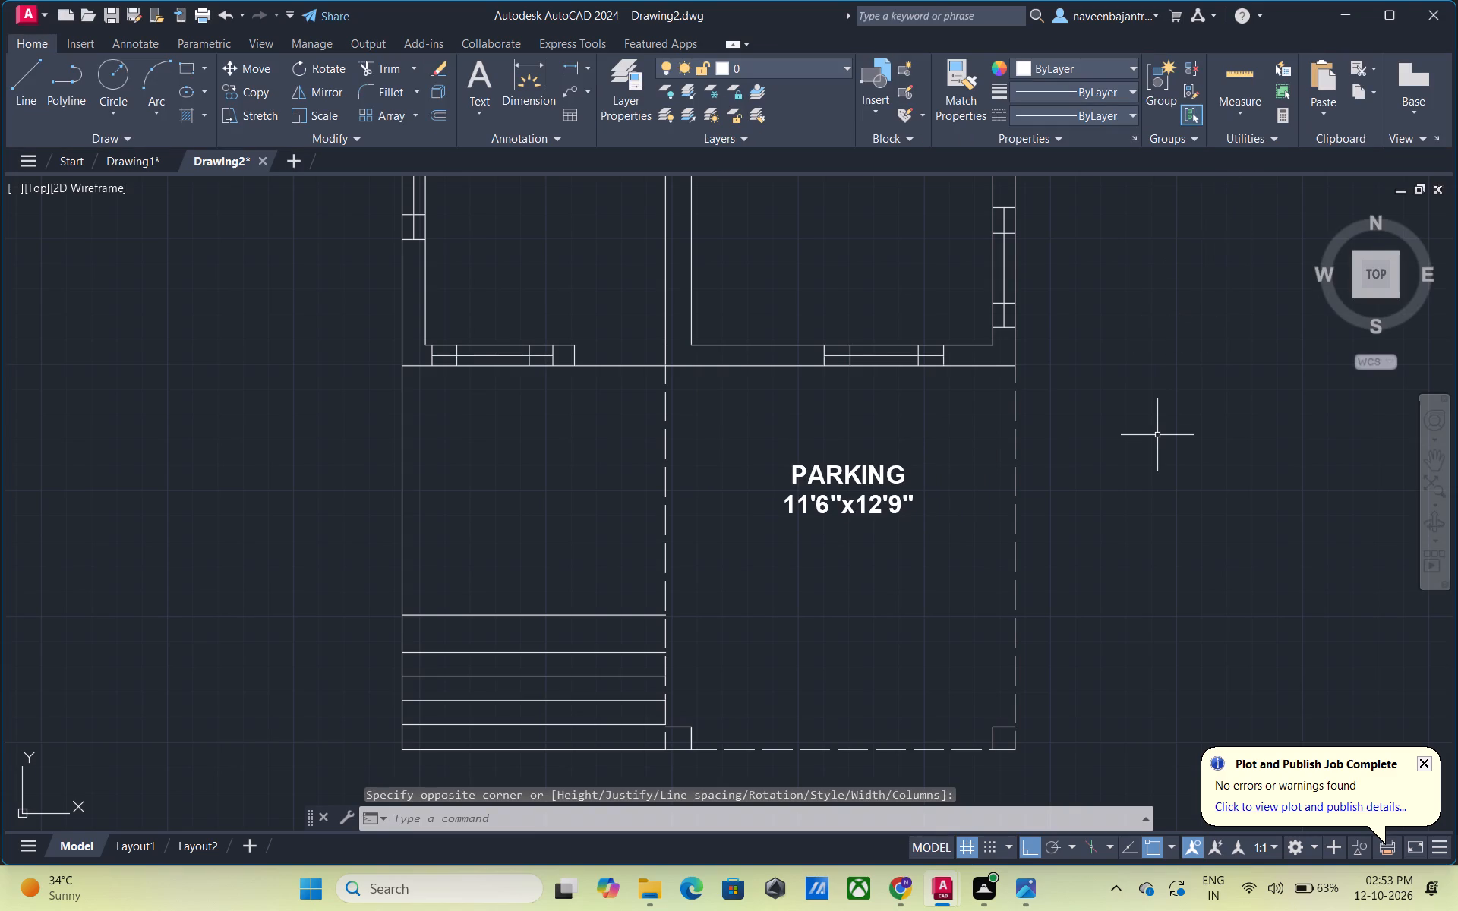
Place a multiline text box in the space above the entrance steps, beside the parking, with a text height of 7".
{"action": "left_click", "coordinate": [478, 77]}
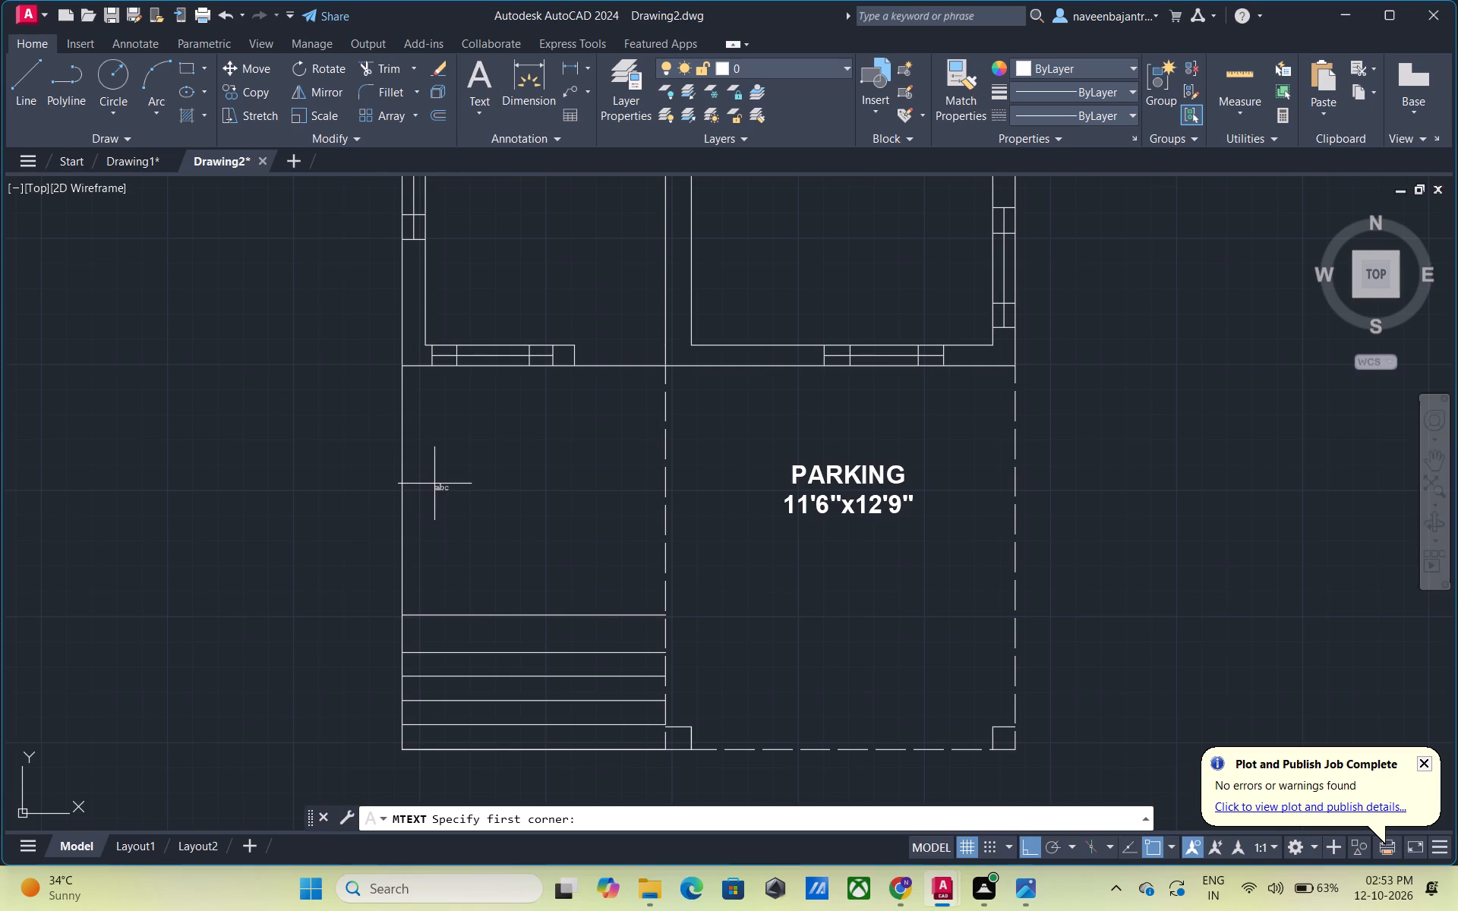
{"action": "left_click", "coordinate": [473, 466]}
{"action": "left_click", "coordinate": [617, 541]}
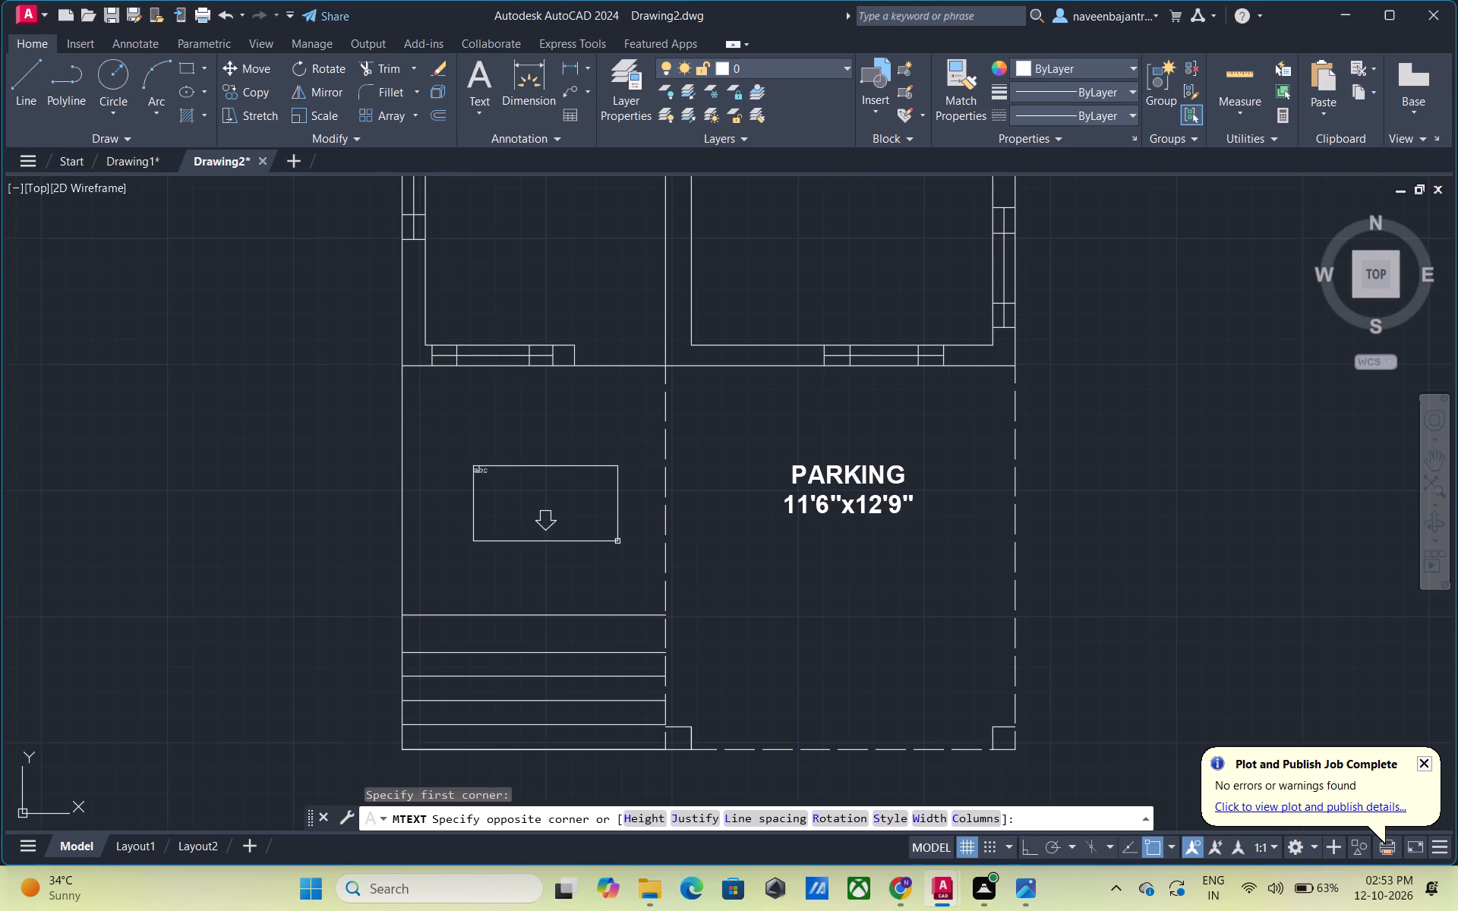
{"action": "left_click", "coordinate": [210, 96]}
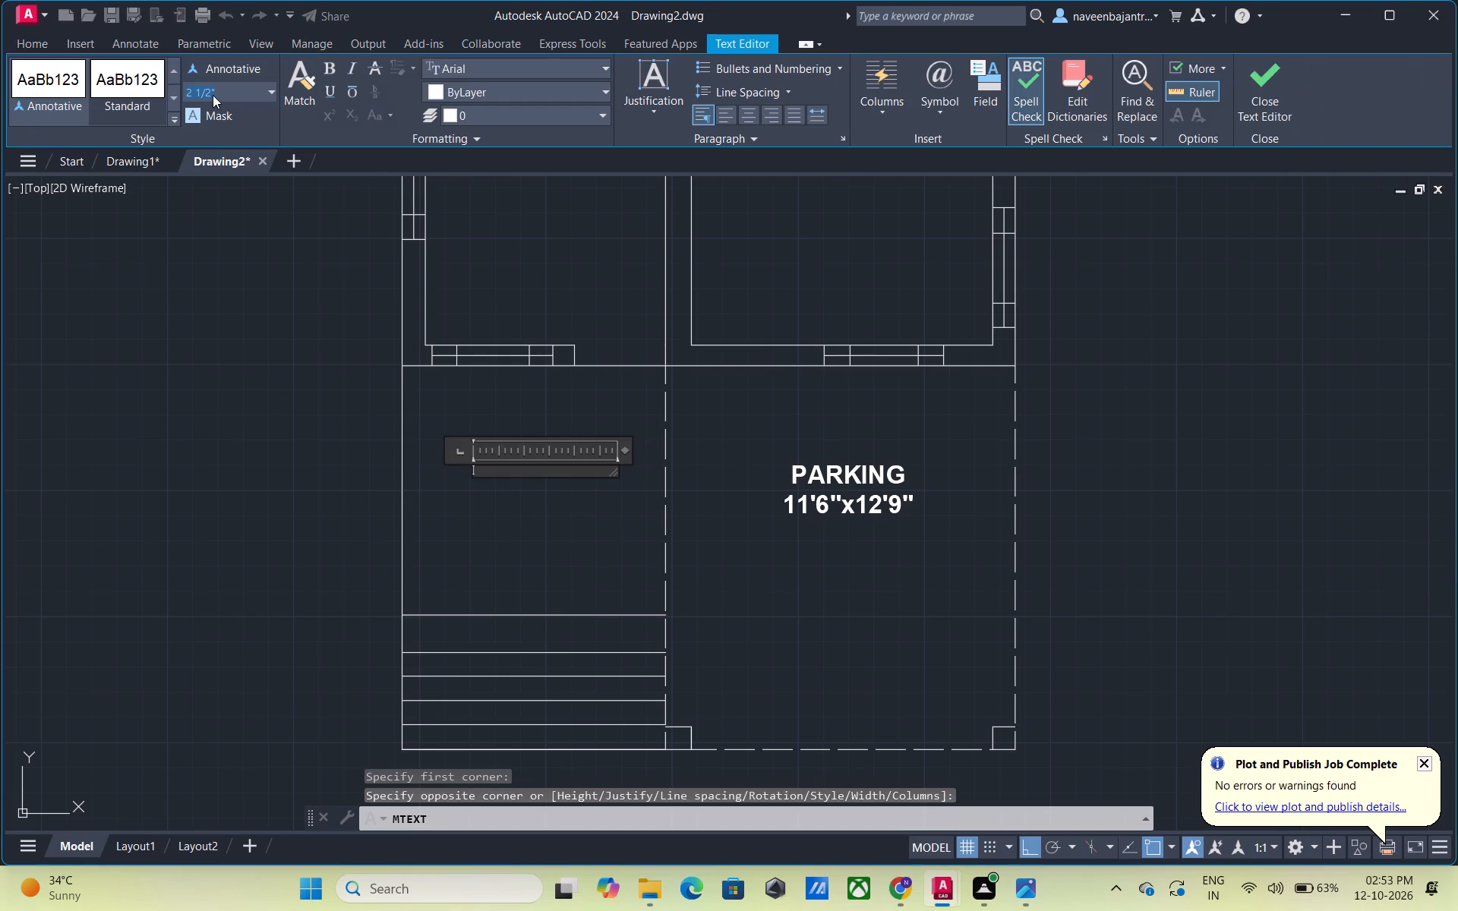
{"action": "key", "text": "7"}
{"action": "key", "text": "shift+quotedbl"}
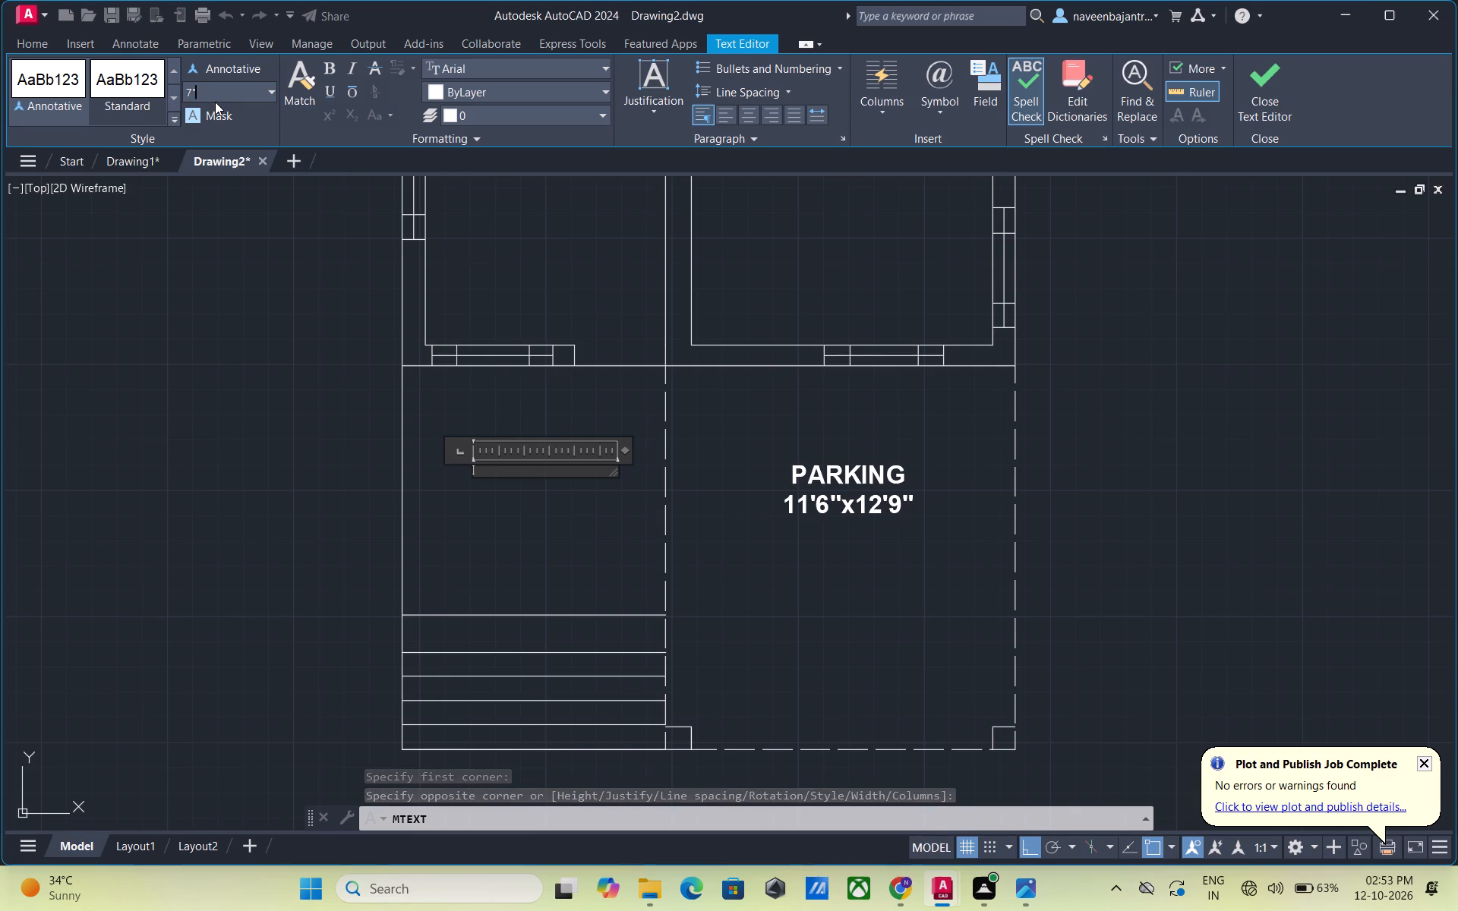
{"action": "key", "text": "Return"}
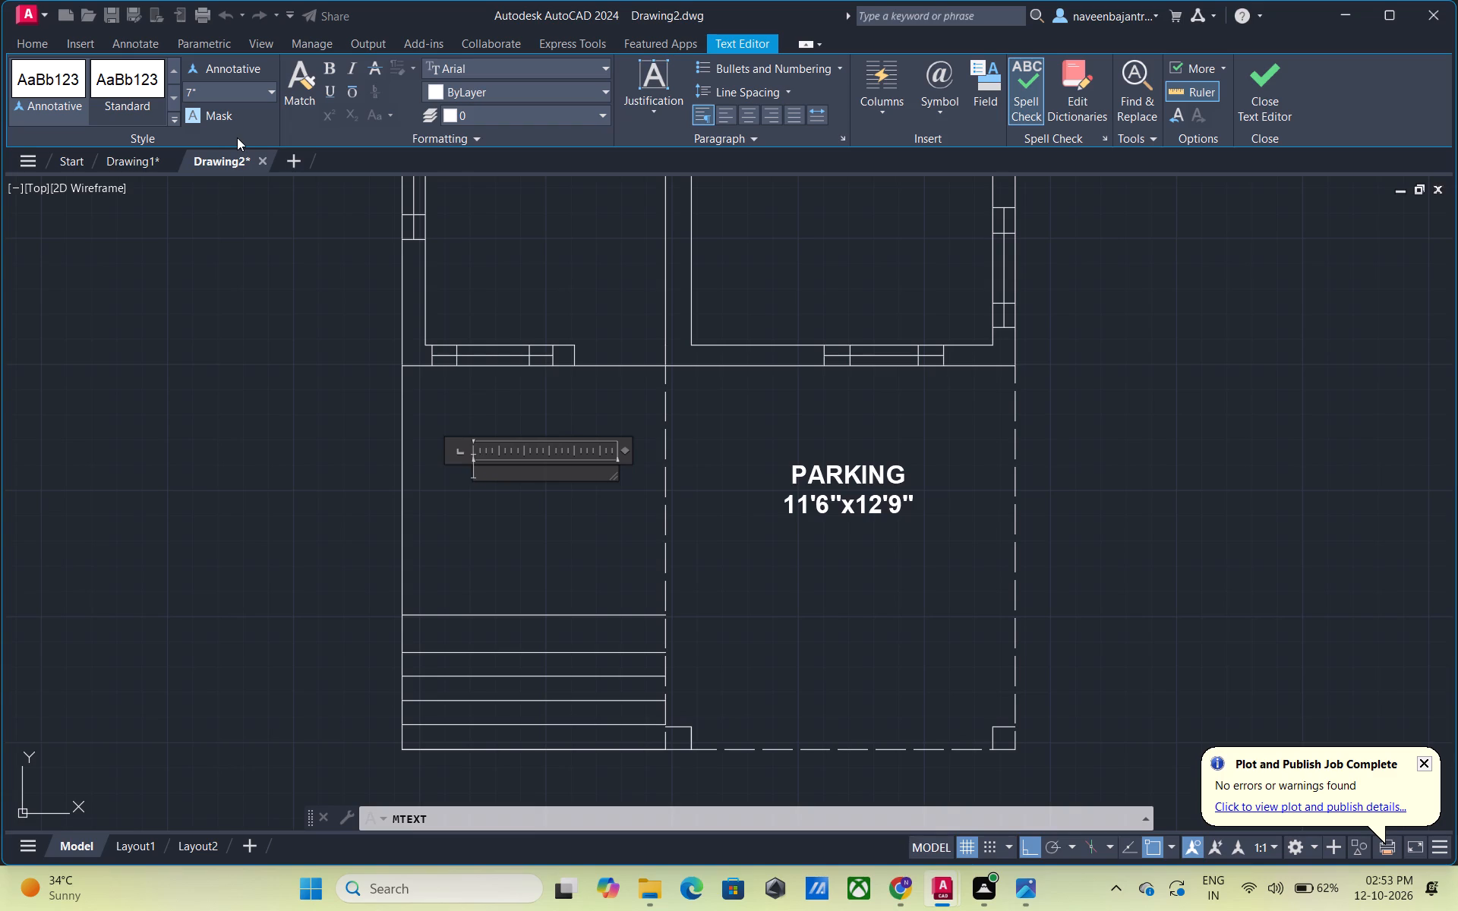
Enter the label SITOUT with 8'x9' on the line below it.
{"action": "key", "text": "s"}
{"action": "type", "text": "ITOUT"}
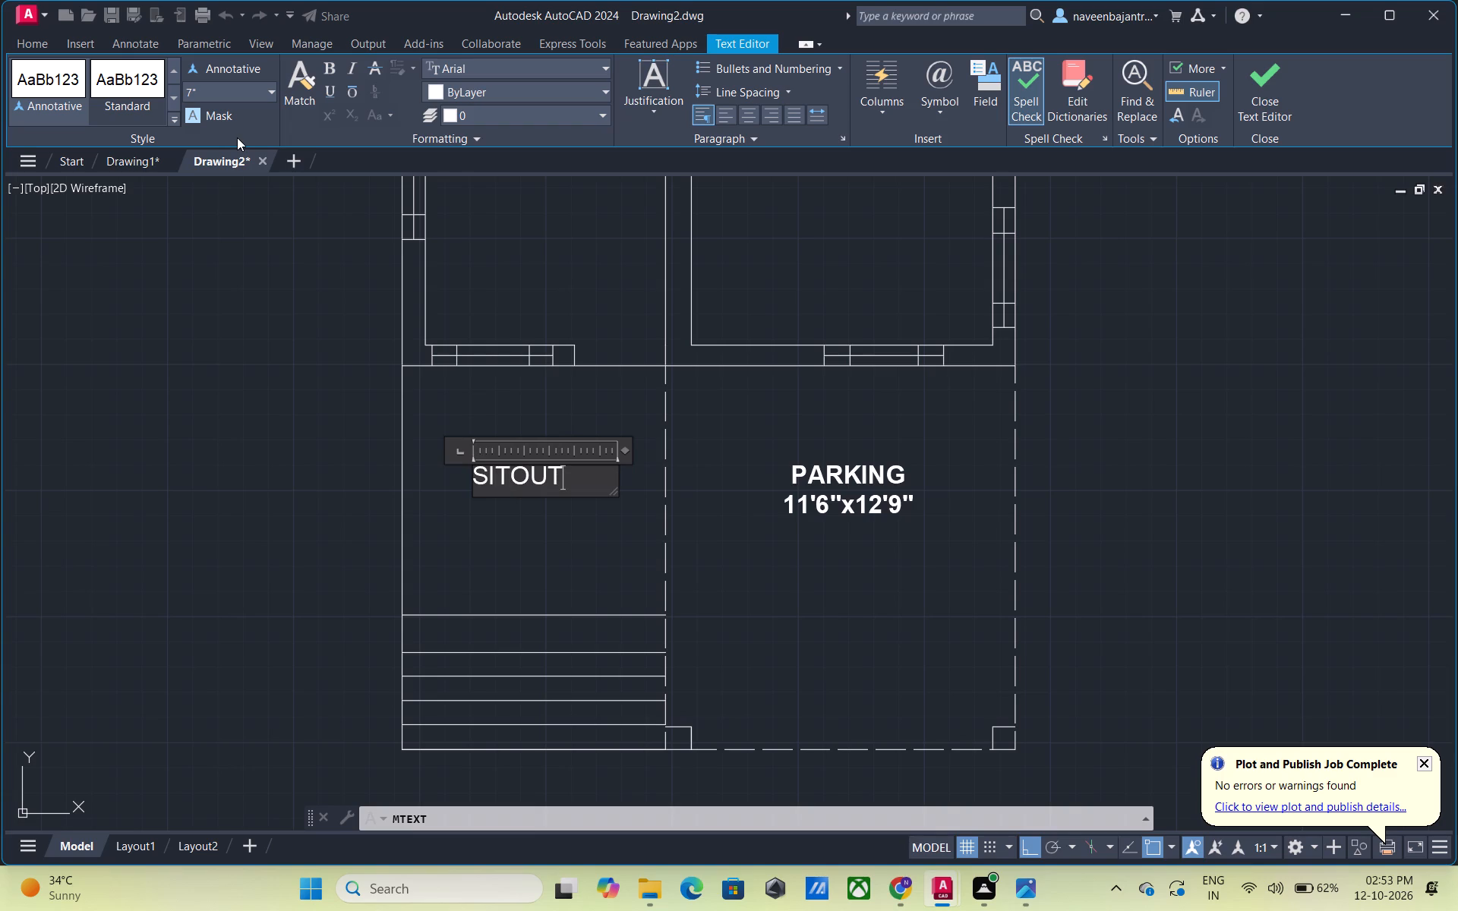
{"action": "key", "text": "Return"}
{"action": "key", "text": "8"}
{"action": "key", "text": "apostrophe"}
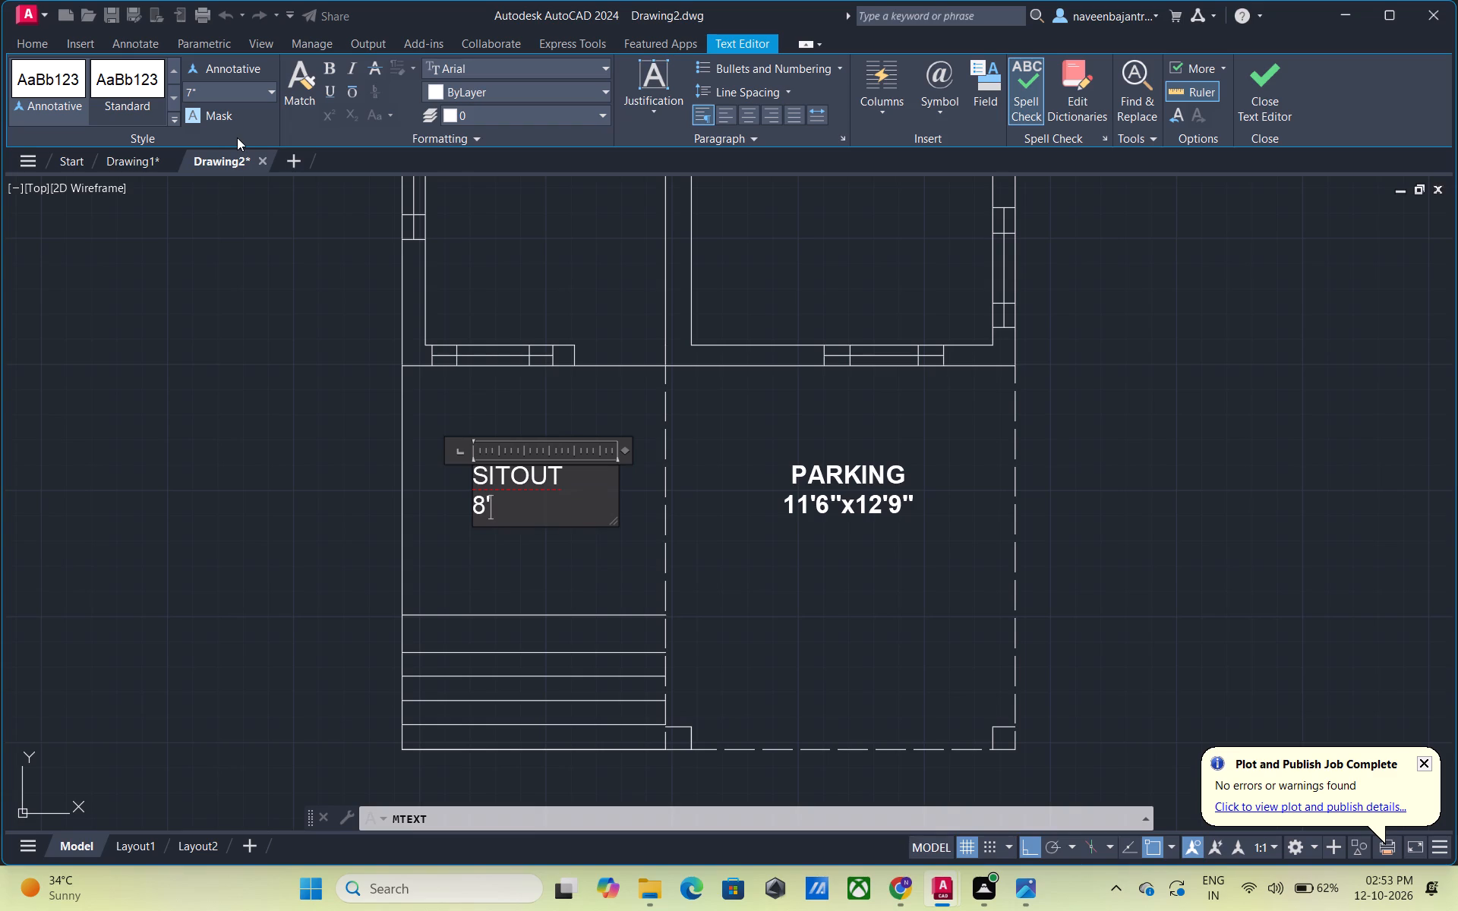
{"action": "key", "text": "x"}
{"action": "type", "text": "9'"}
Center and bold both lines of the SITOUT label and finish the text.
{"action": "left_click_drag", "start_coordinate": [522, 513], "coordinate": [481, 504]}
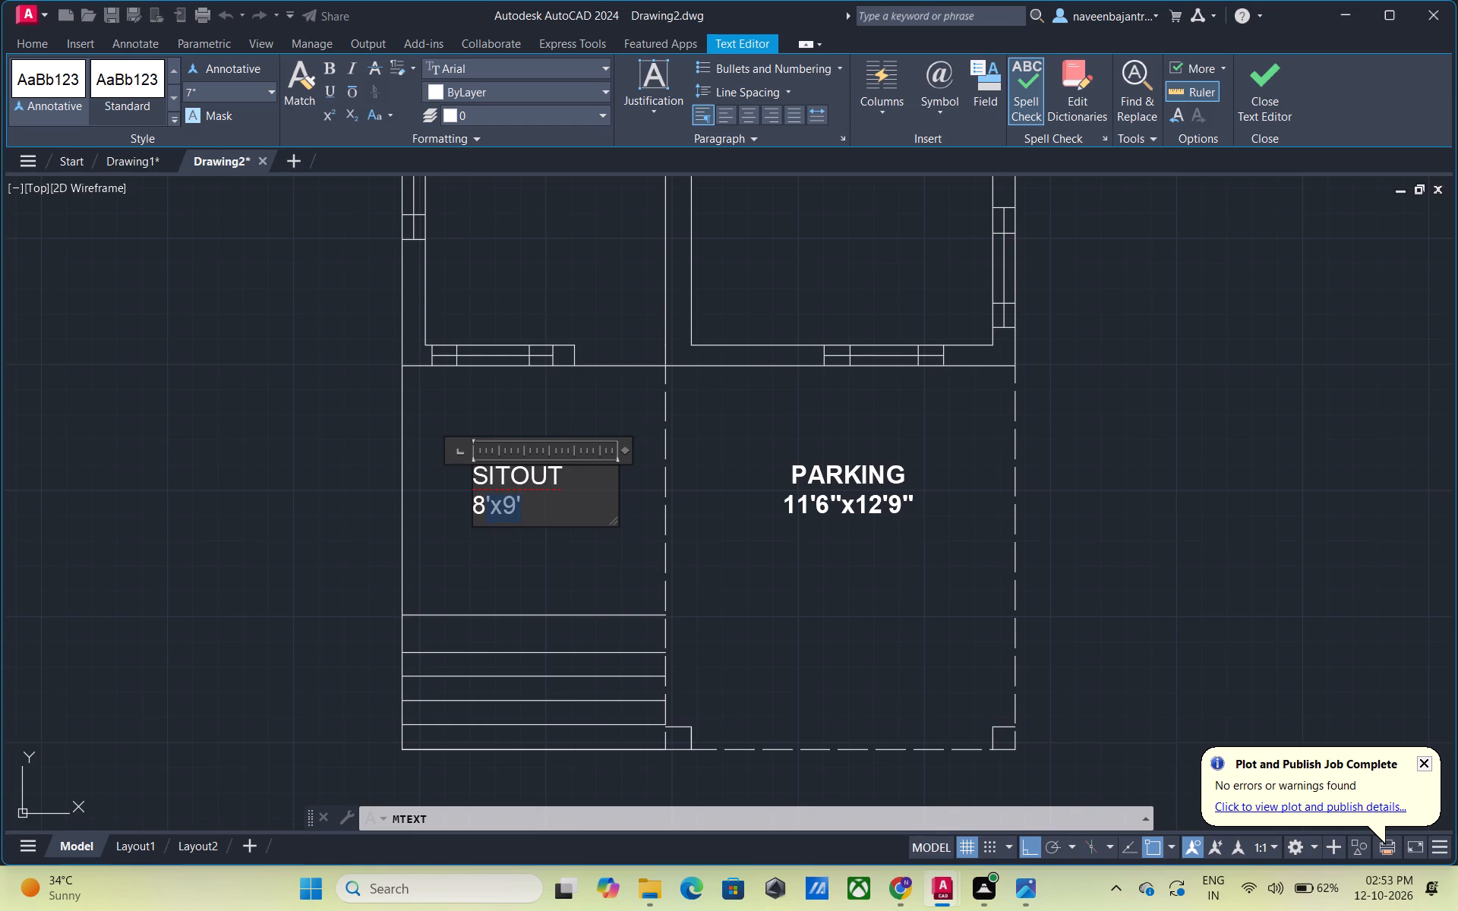
{"action": "left_click_drag", "start_coordinate": [481, 504], "coordinate": [470, 487]}
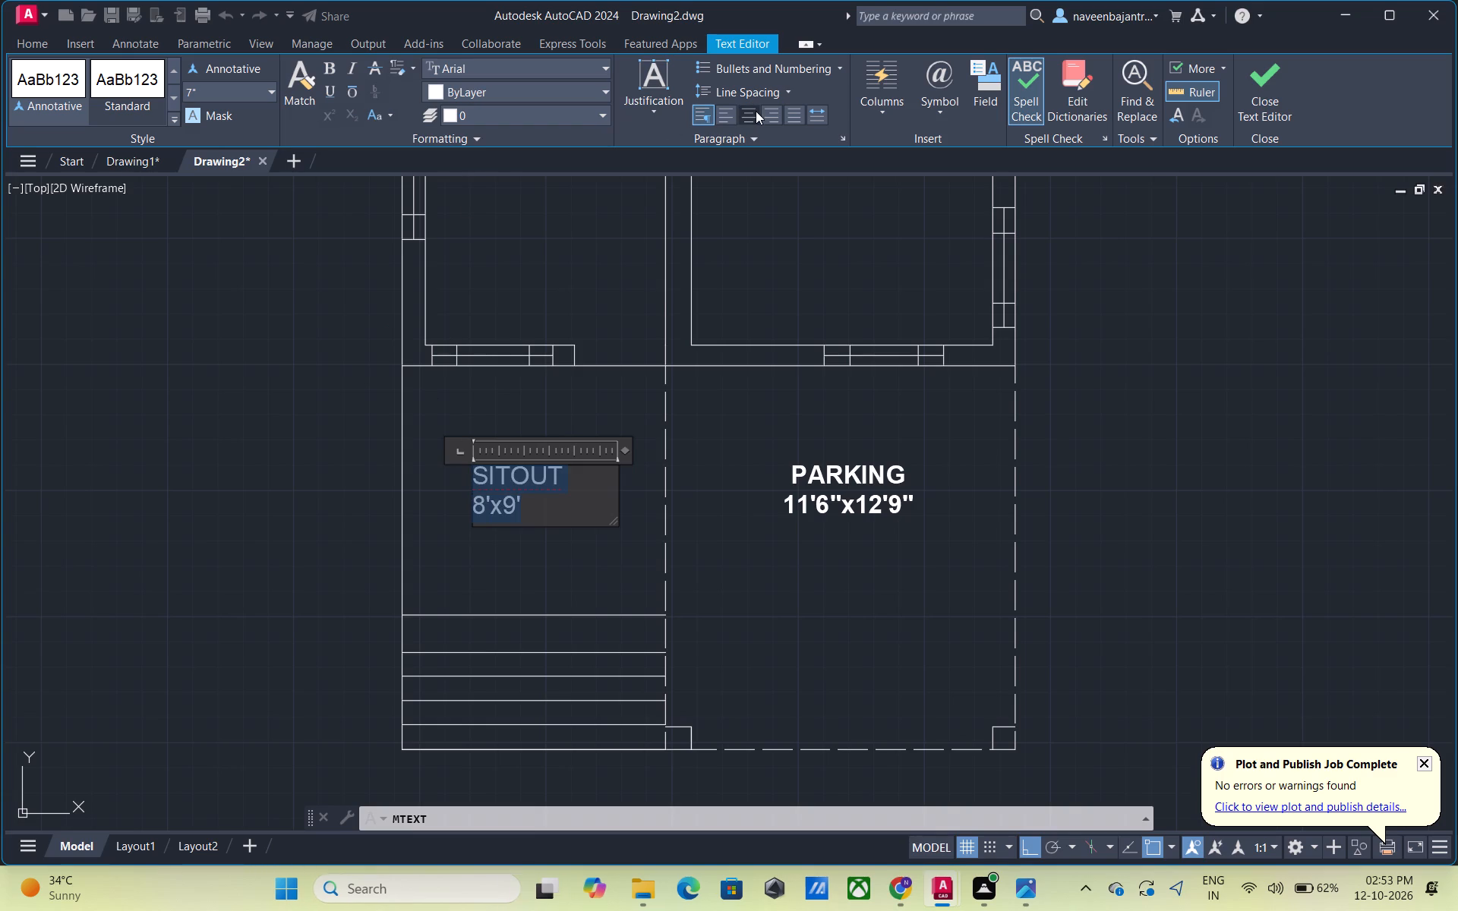
{"action": "left_click", "coordinate": [754, 112]}
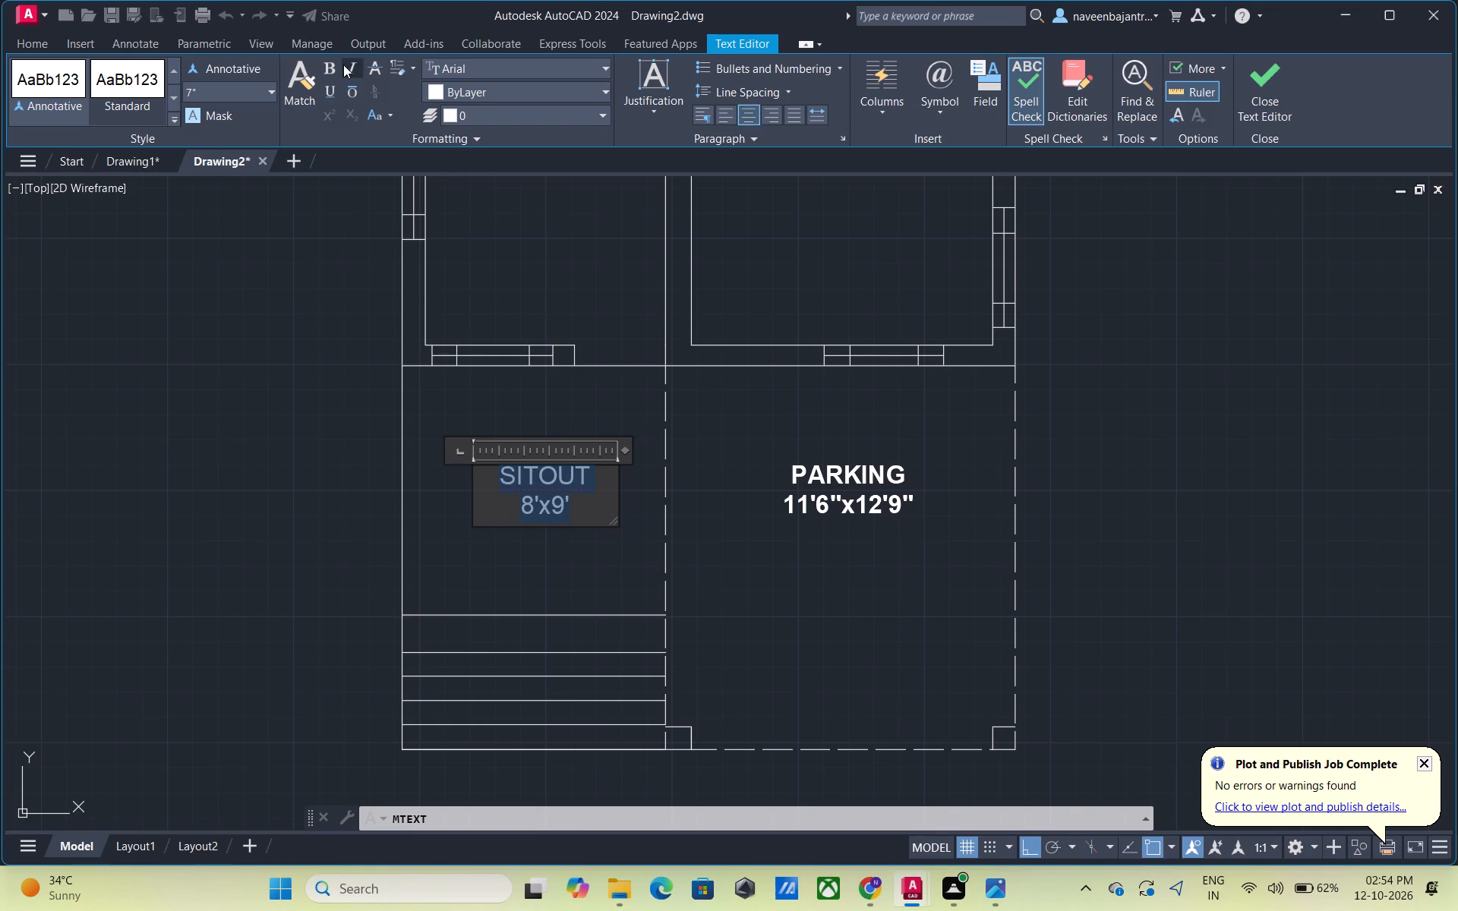
{"action": "left_click", "coordinate": [338, 65]}
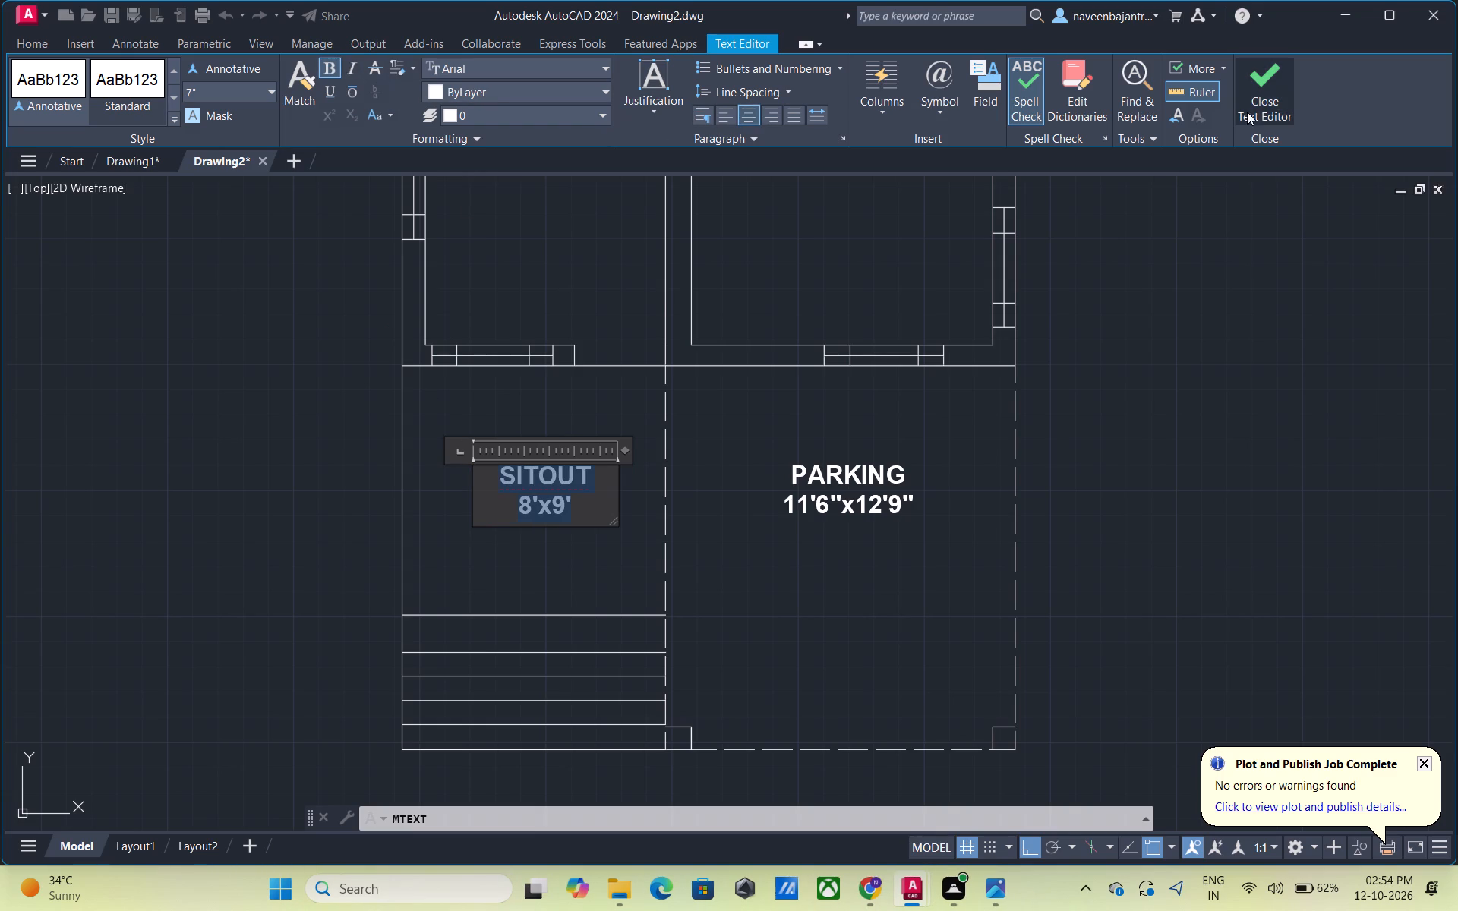
{"action": "left_click", "coordinate": [1261, 98]}
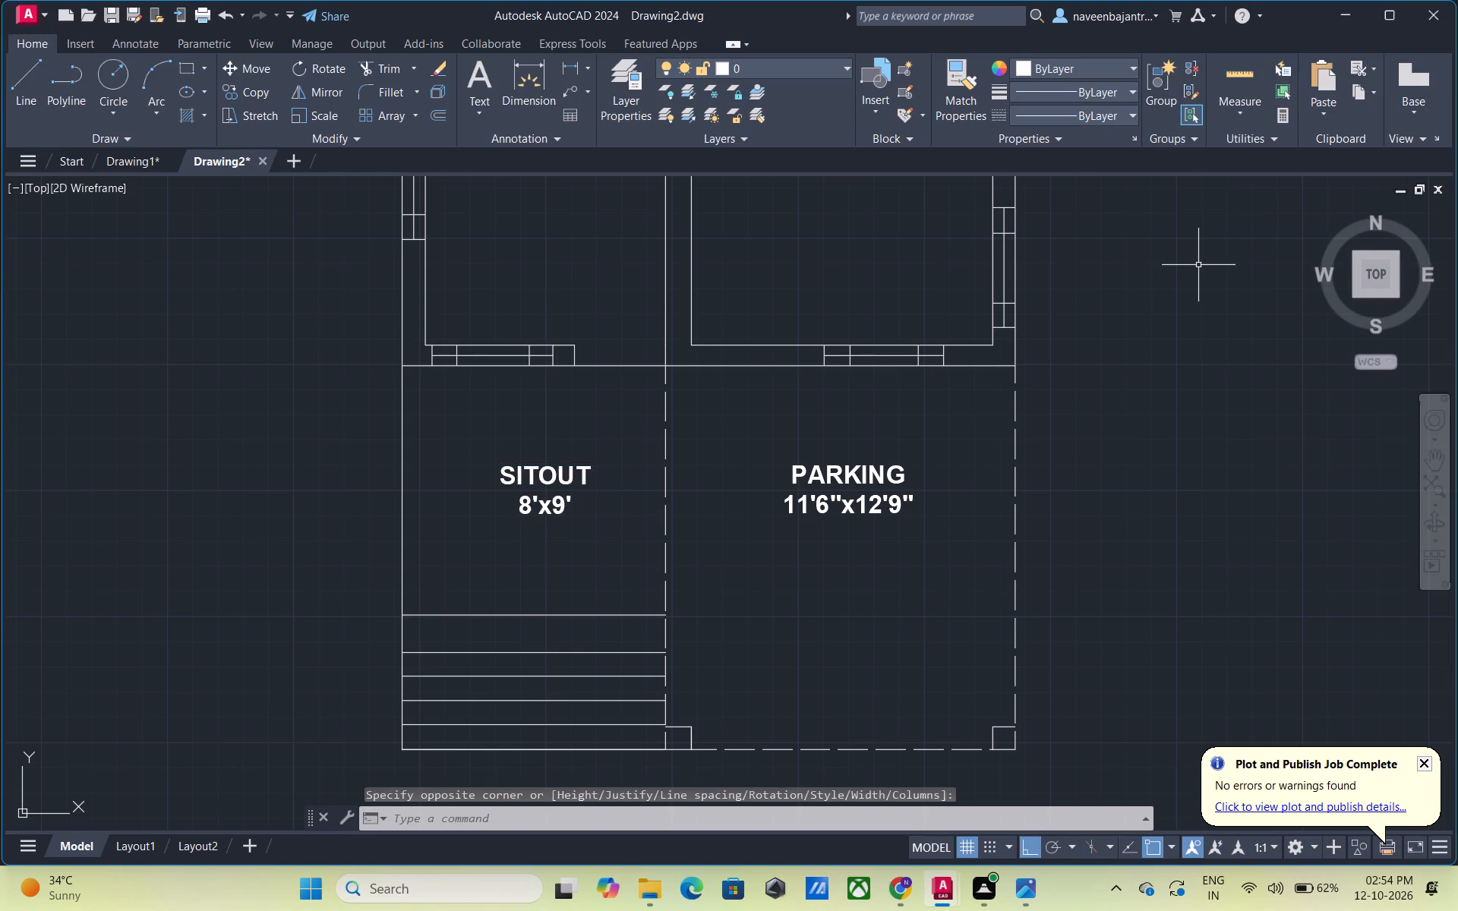
Place a multiline text box in the long room beside the bedroom, with a text height of 7".
{"action": "scroll", "coordinate": [1198, 265], "scroll_direction": "down", "scroll_amount": 2}
{"action": "middle_click_drag", "start_coordinate": [1198, 265], "coordinate": [1194, 471]}
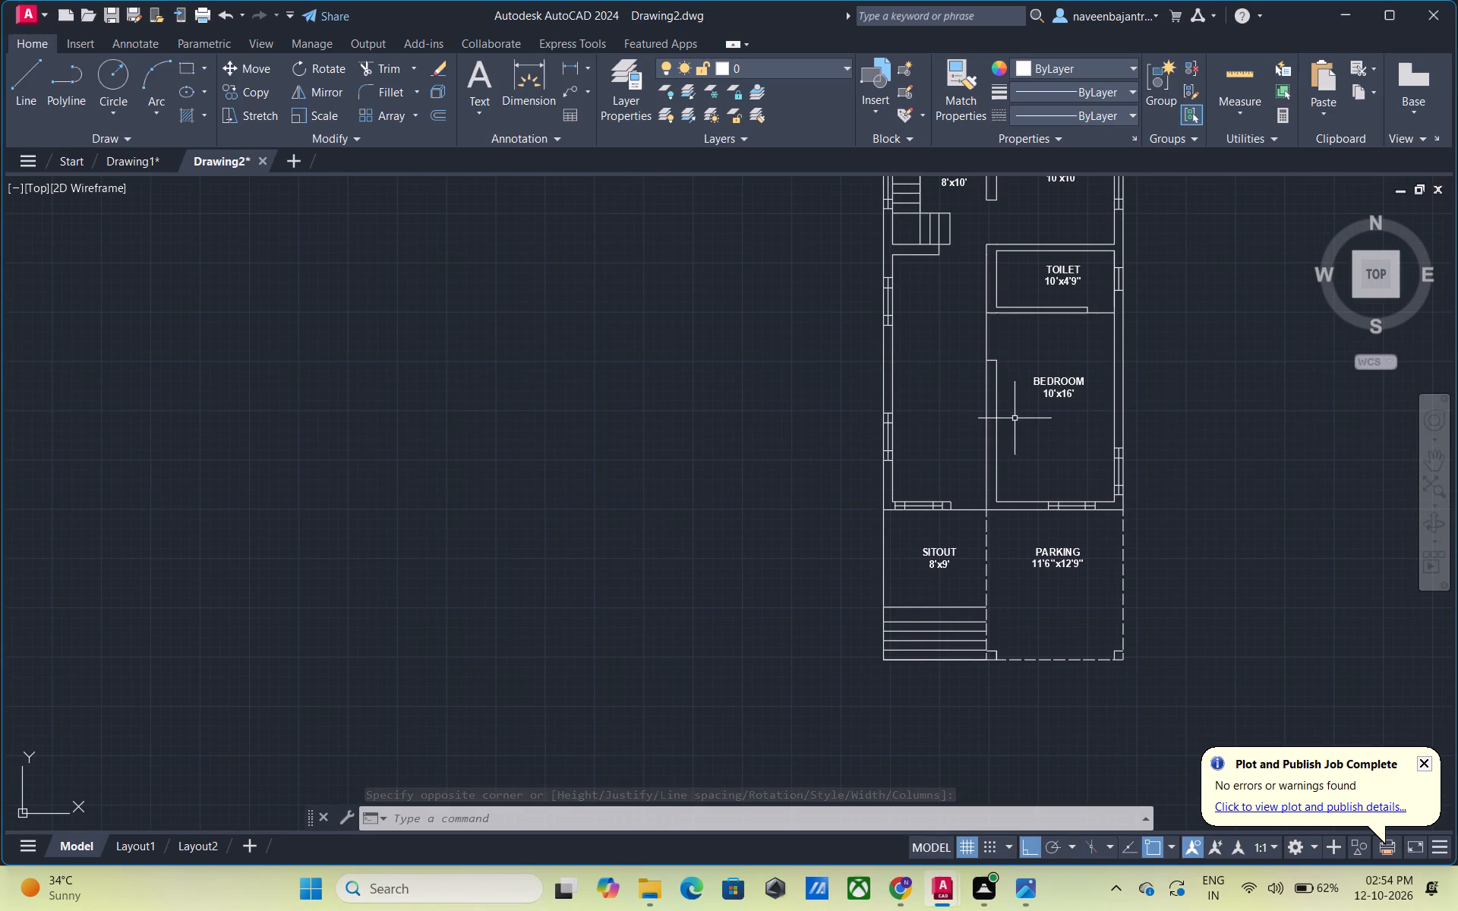
{"action": "scroll", "coordinate": [962, 402], "scroll_direction": "up", "scroll_amount": 2}
{"action": "middle_click_drag", "start_coordinate": [951, 389], "coordinate": [860, 465]}
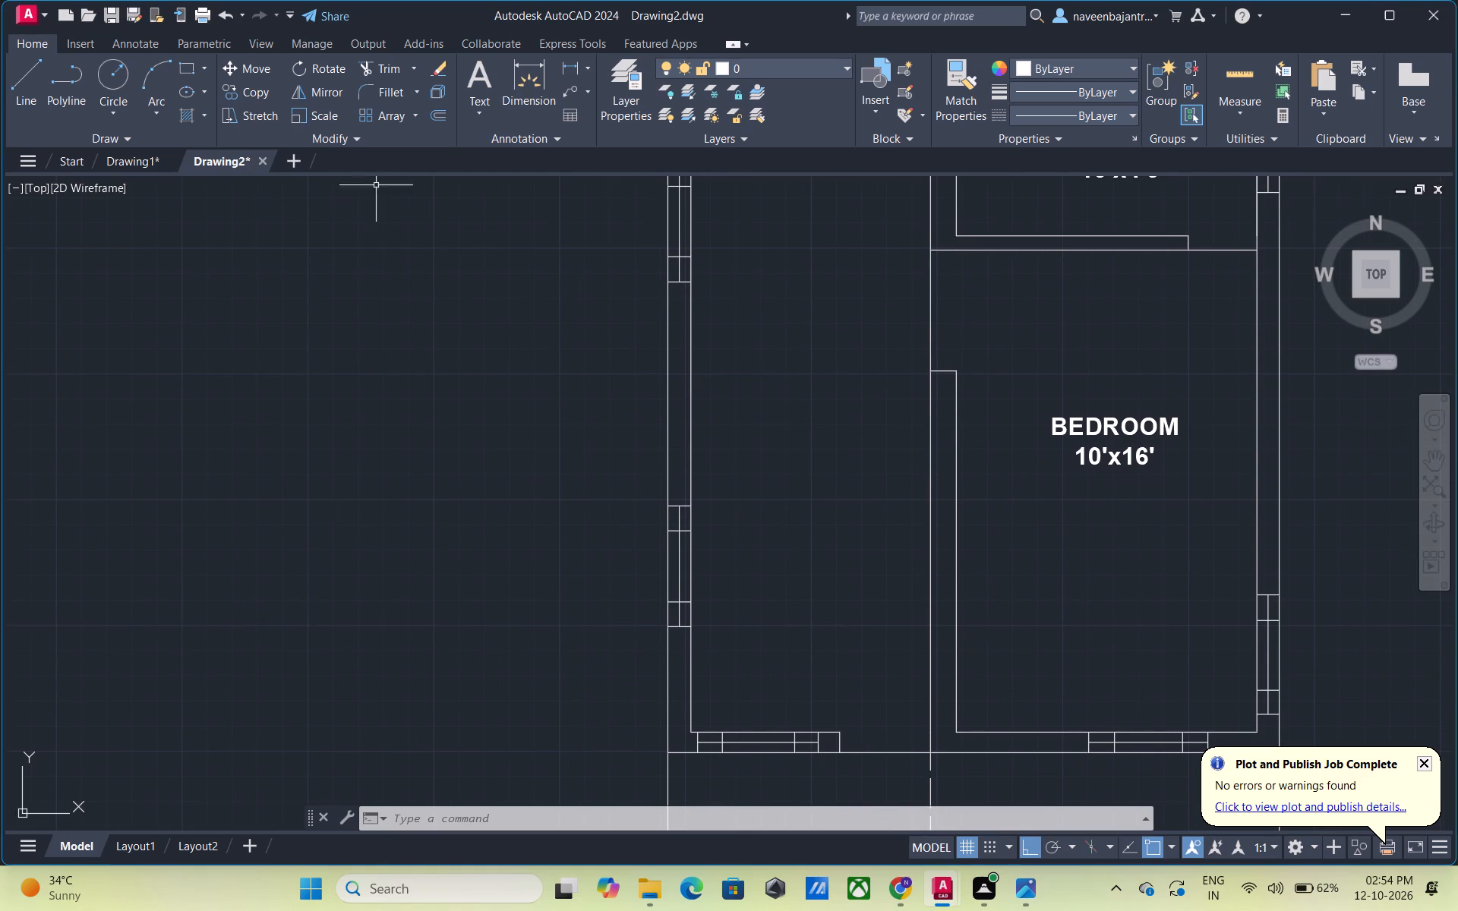
{"action": "left_click", "coordinate": [480, 83]}
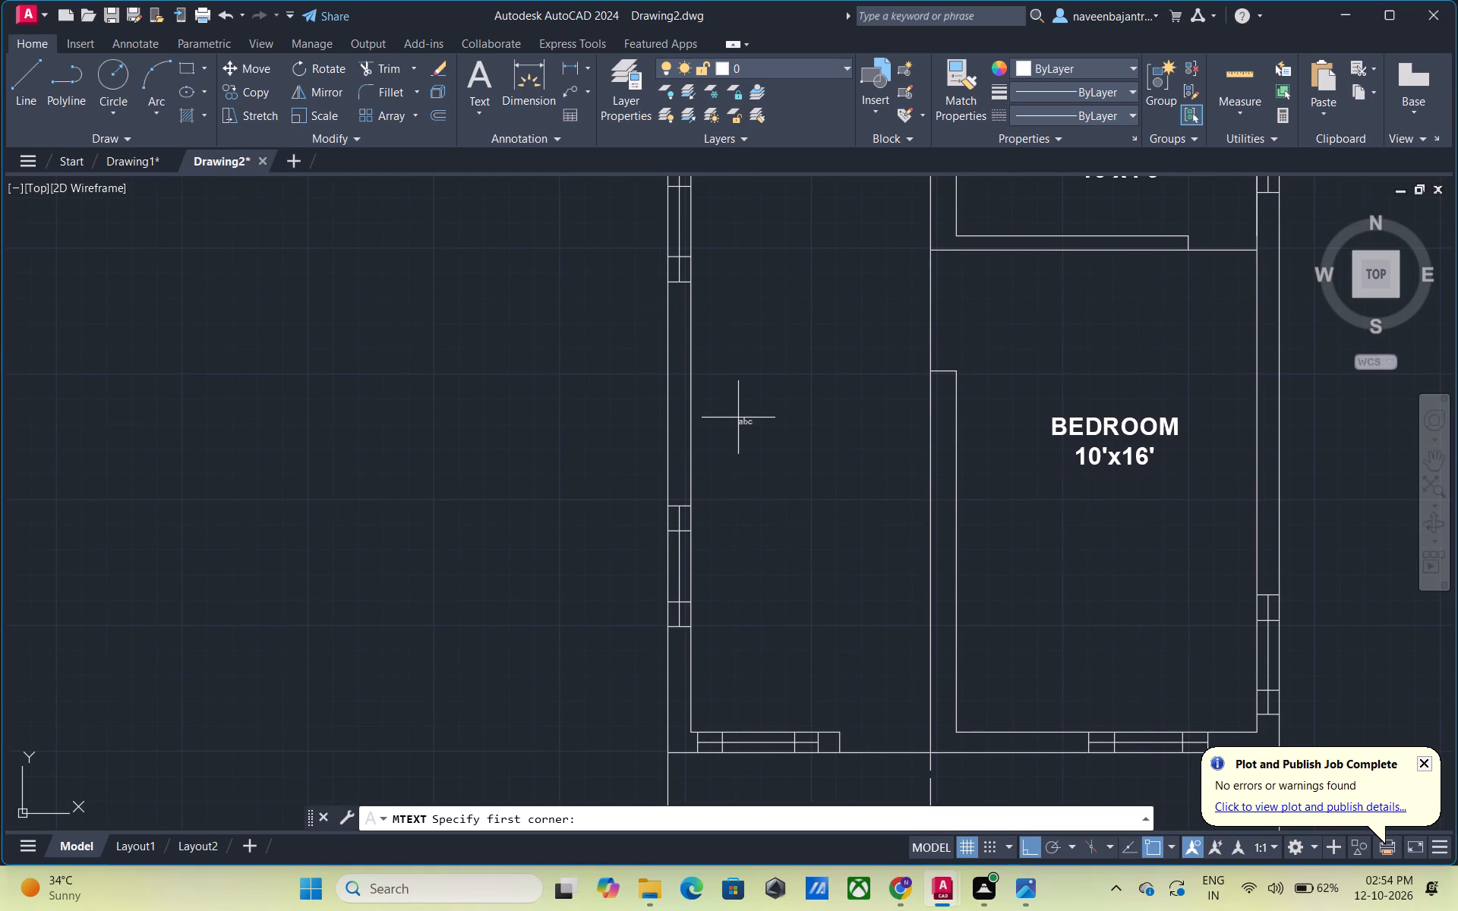
{"action": "left_click", "coordinate": [731, 407]}
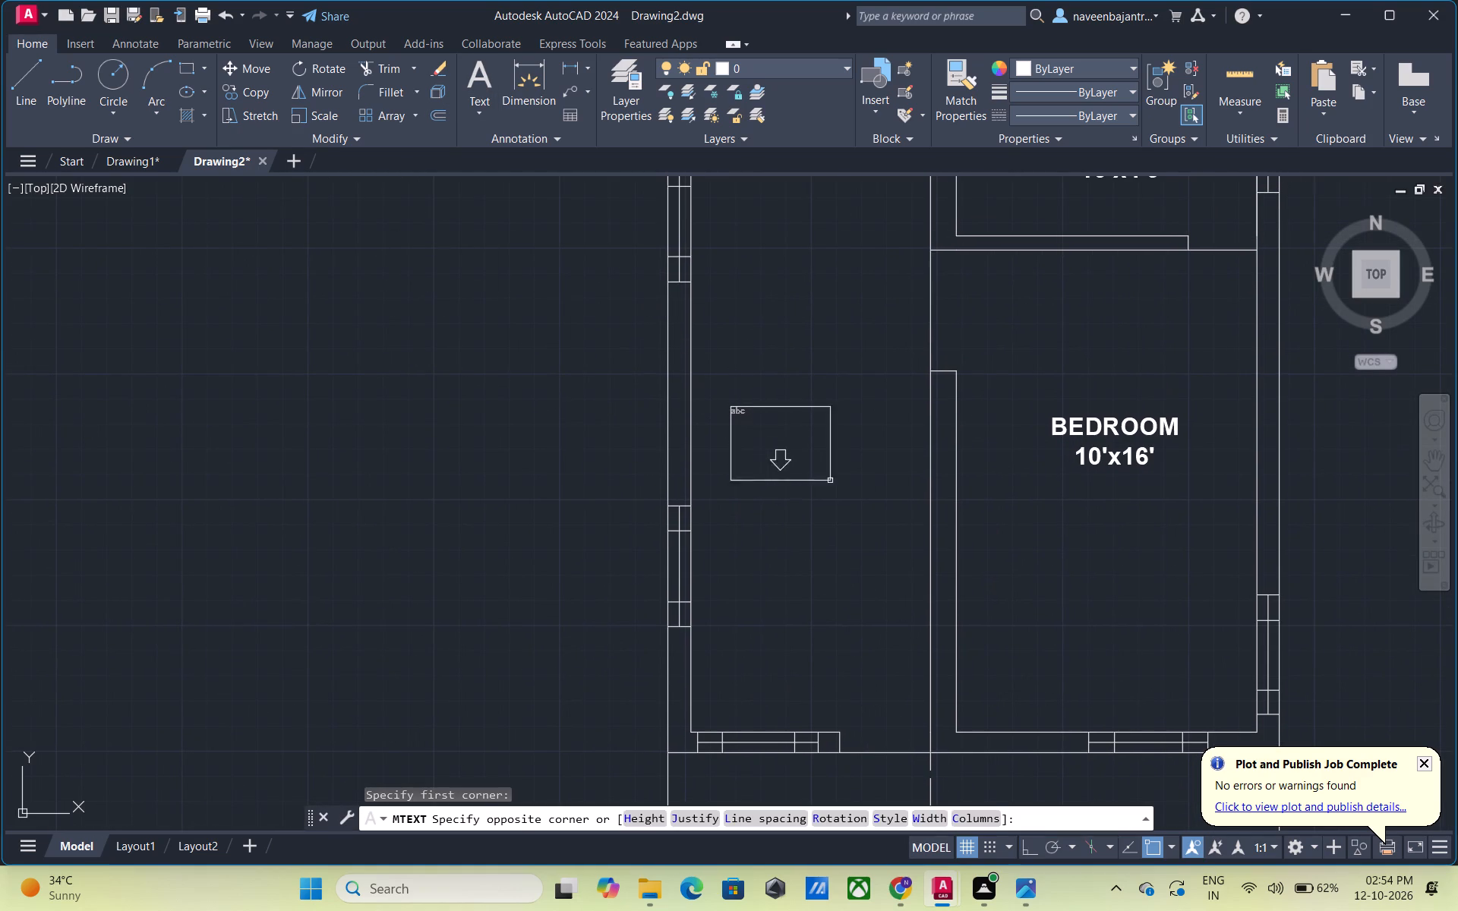
{"action": "left_click", "coordinate": [914, 487]}
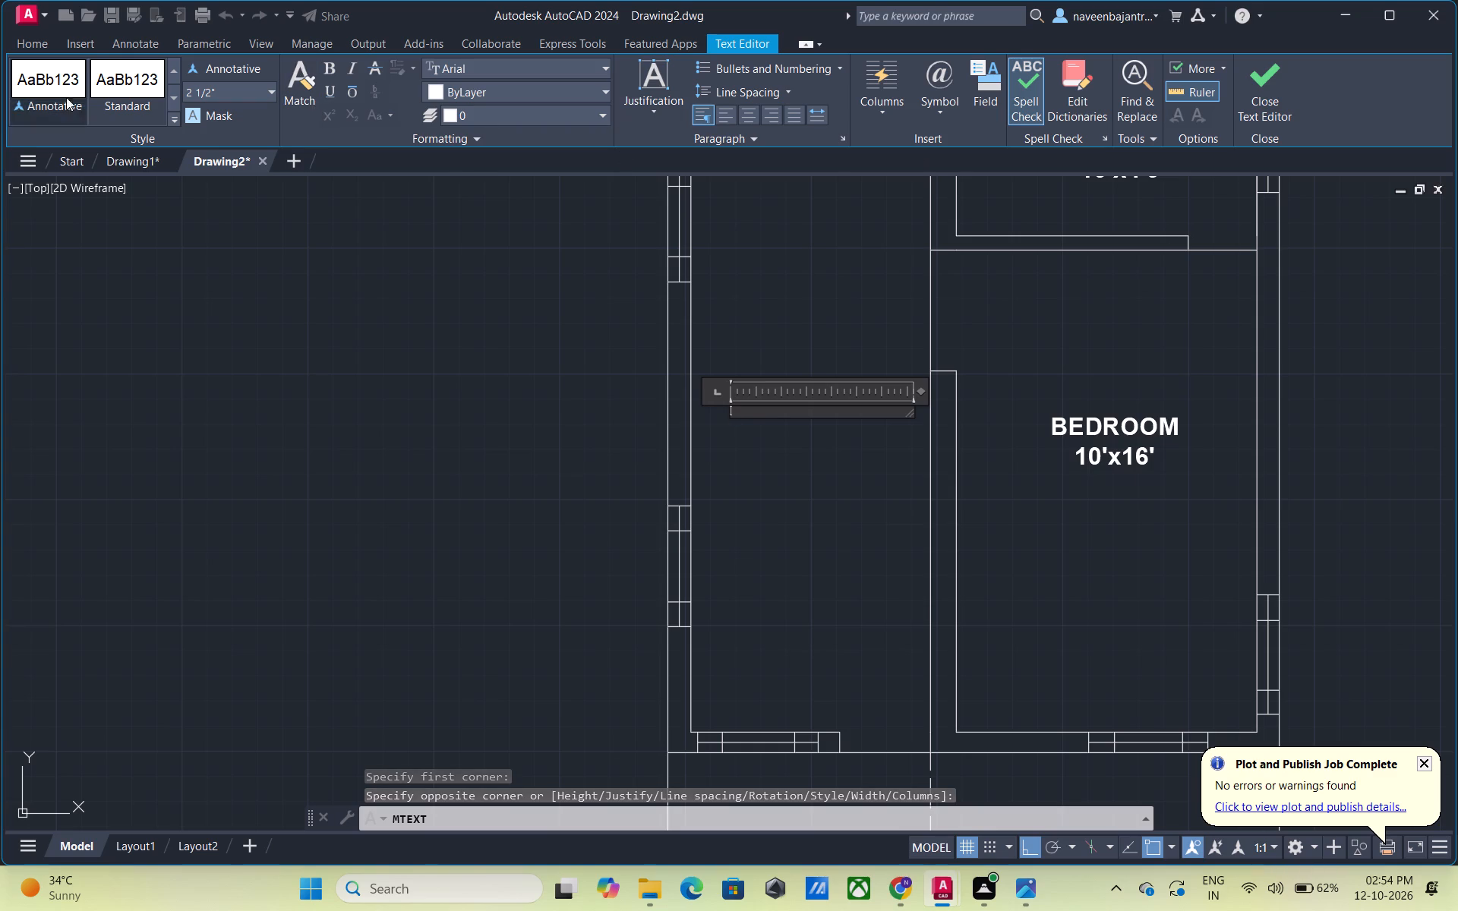
{"action": "left_click_drag", "start_coordinate": [231, 92], "coordinate": [180, 92]}
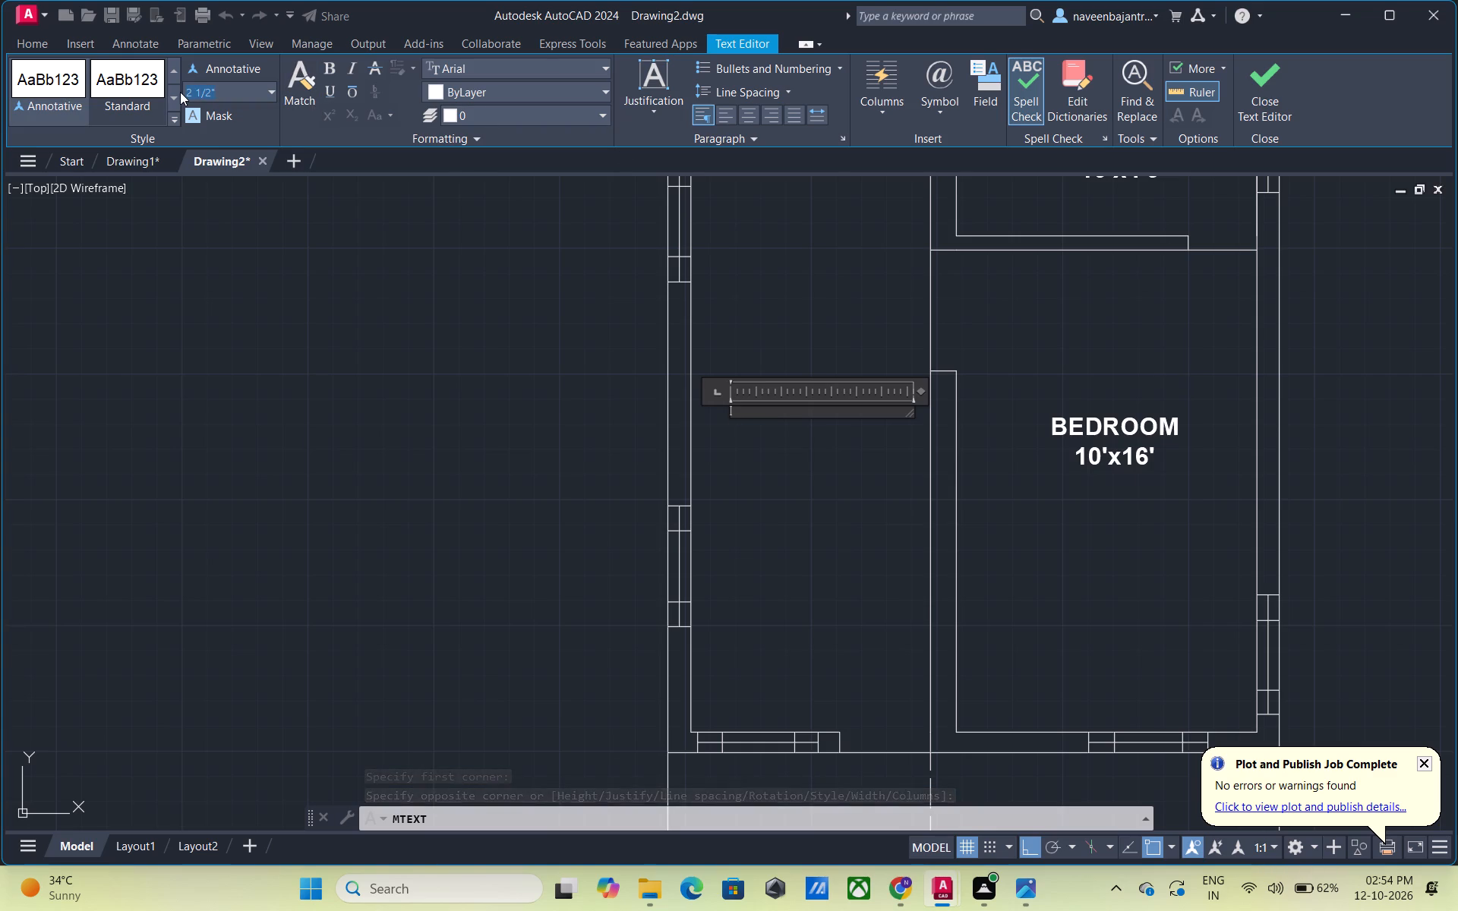
{"action": "key", "text": "7"}
{"action": "key", "text": "shift+quotedbl"}
{"action": "key", "text": "Return"}
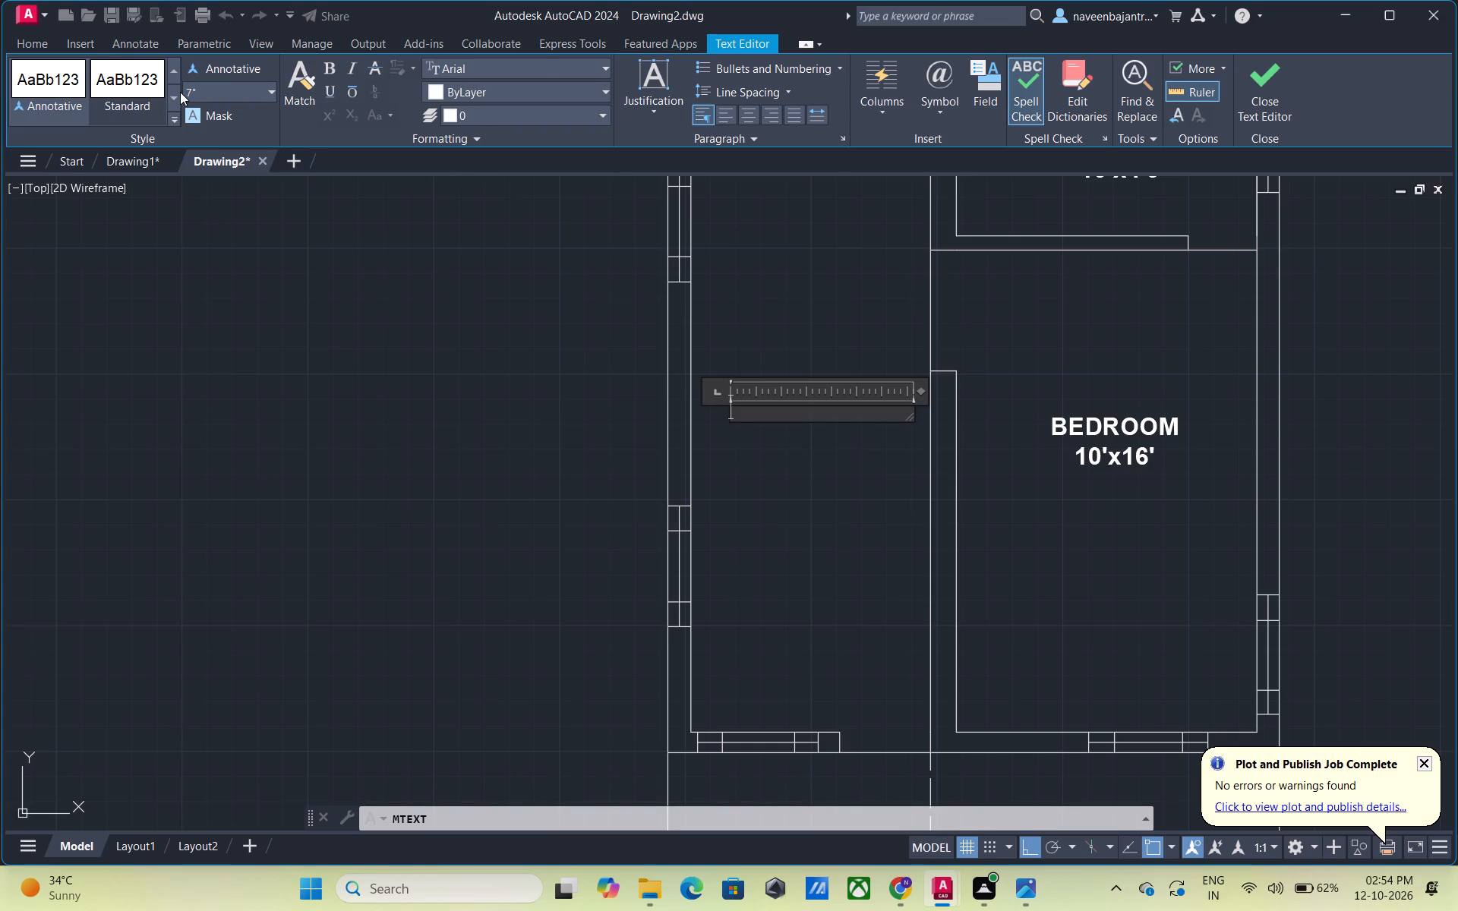
Enter the label HALL with 8'x21' on the line below it.
{"action": "type", "text": "HS"}
{"action": "key", "text": "BackSpace"}
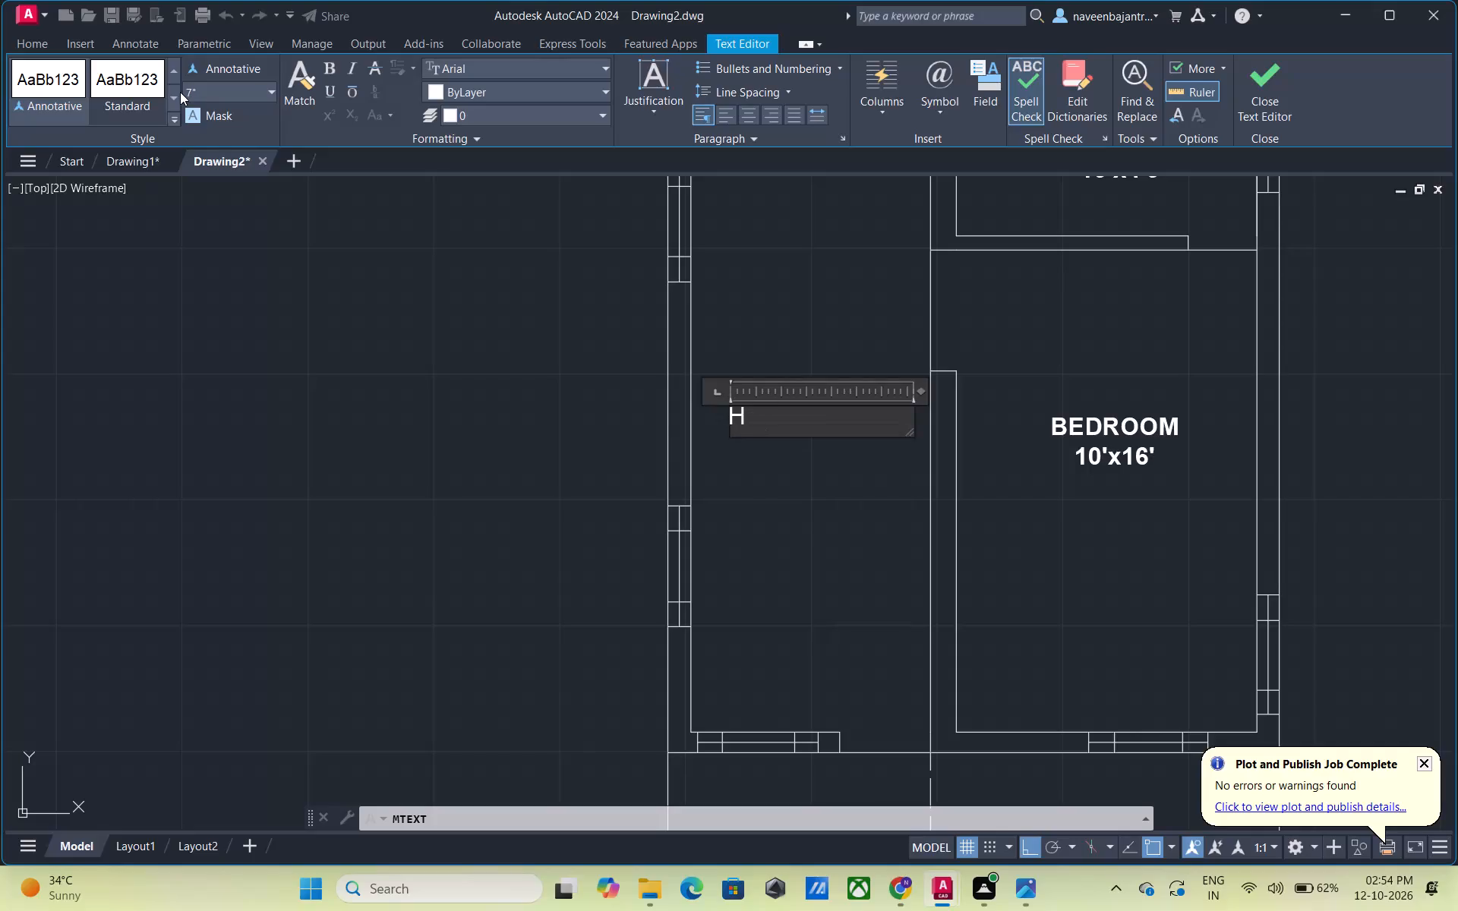
{"action": "key", "text": "a"}
{"action": "type", "text": "LL"}
{"action": "key", "text": "Return"}
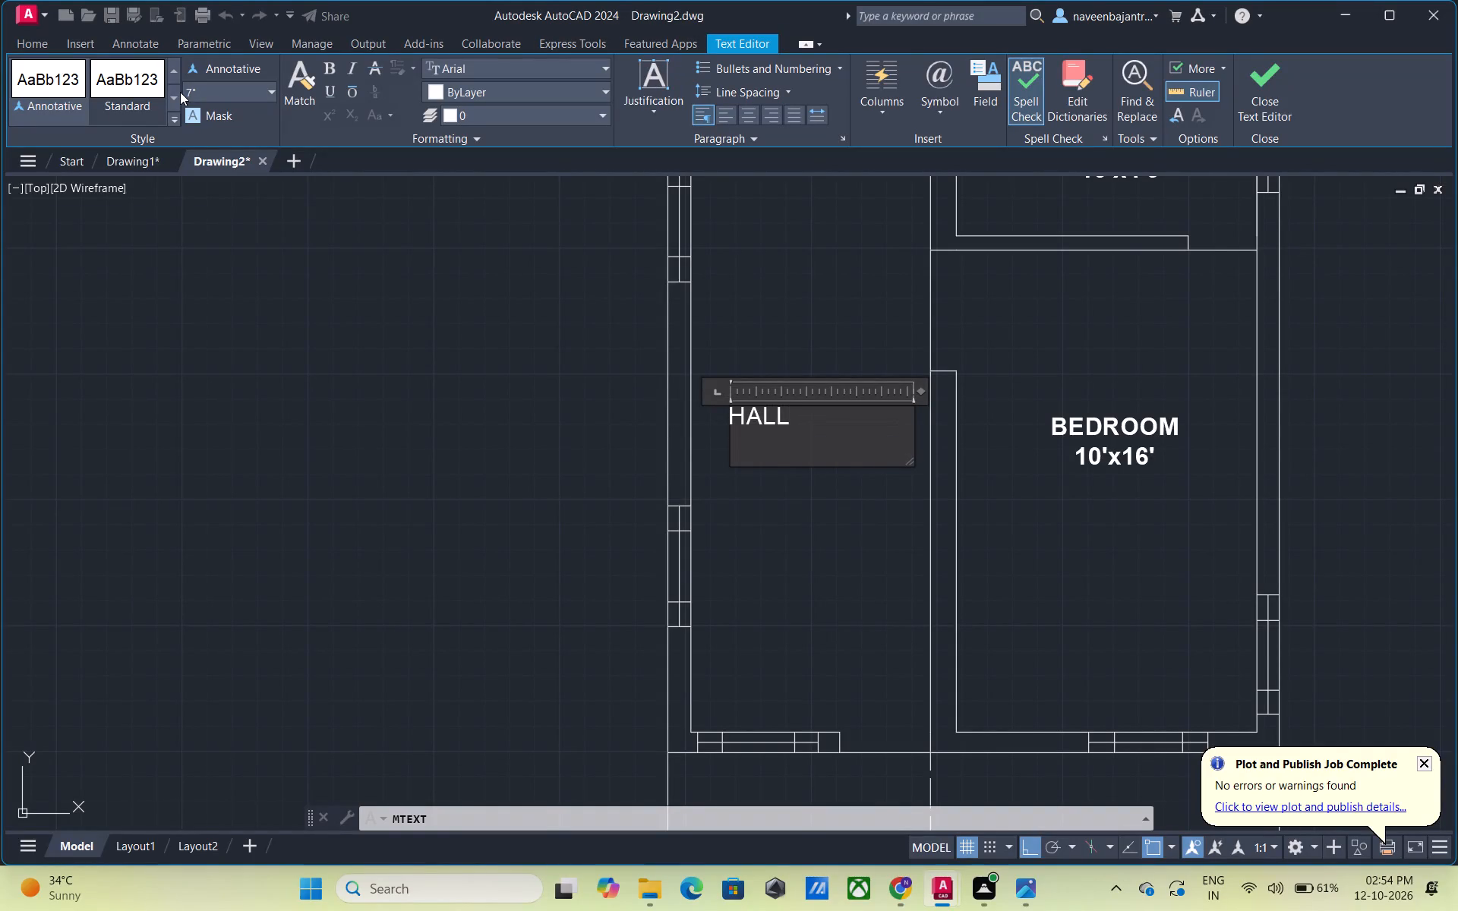
{"action": "key", "text": "8"}
{"action": "key", "text": "apostrophe"}
{"action": "key", "text": "x"}
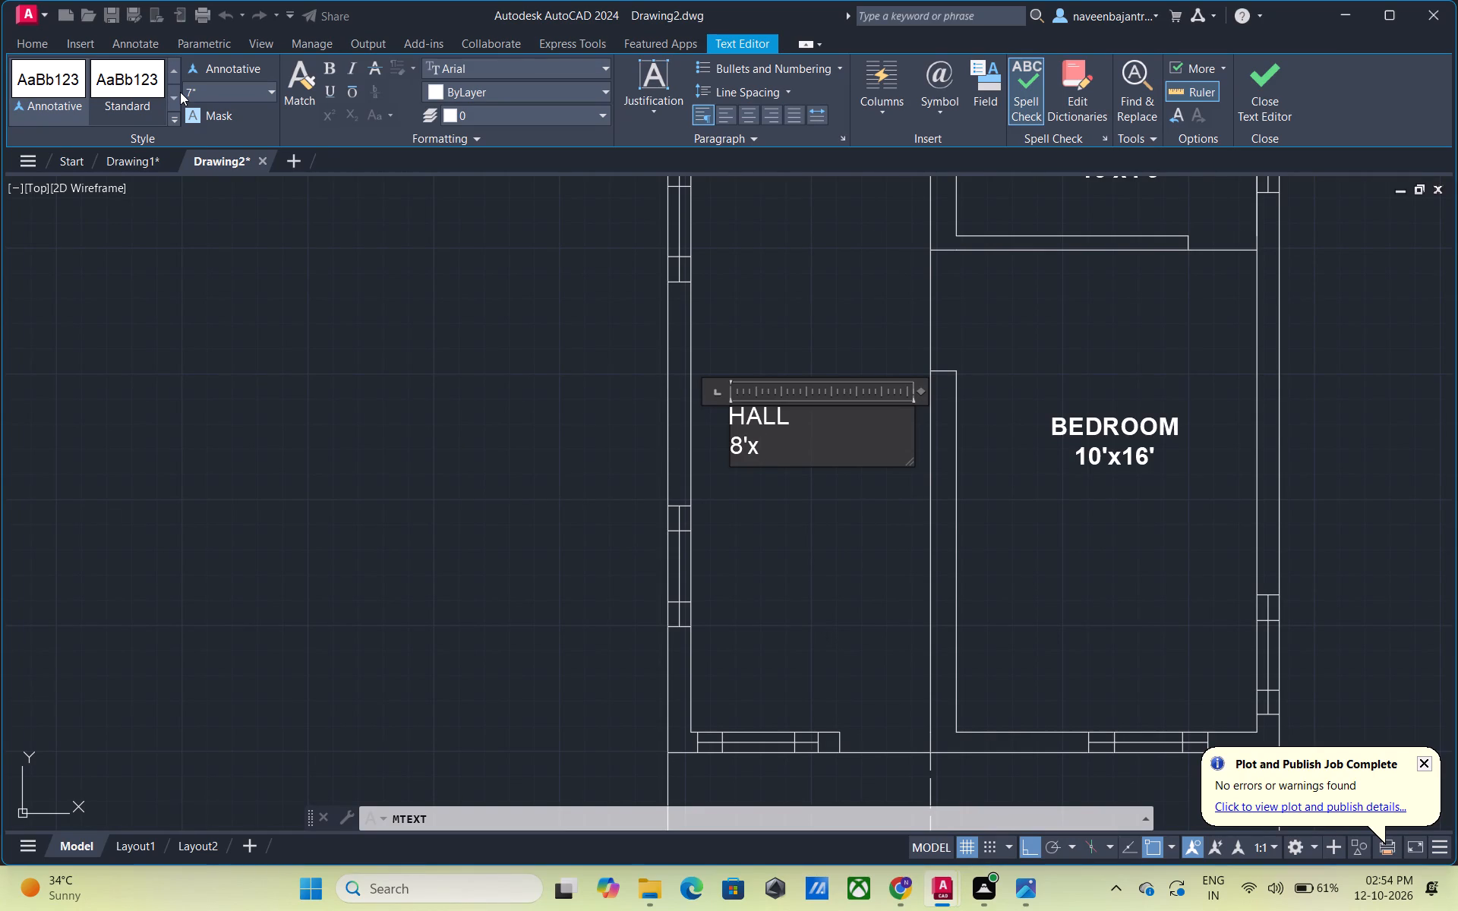
{"action": "type", "text": "21'"}
Center and bold both lines of the HALL label and finish the text.
{"action": "left_click_drag", "start_coordinate": [794, 446], "coordinate": [718, 426]}
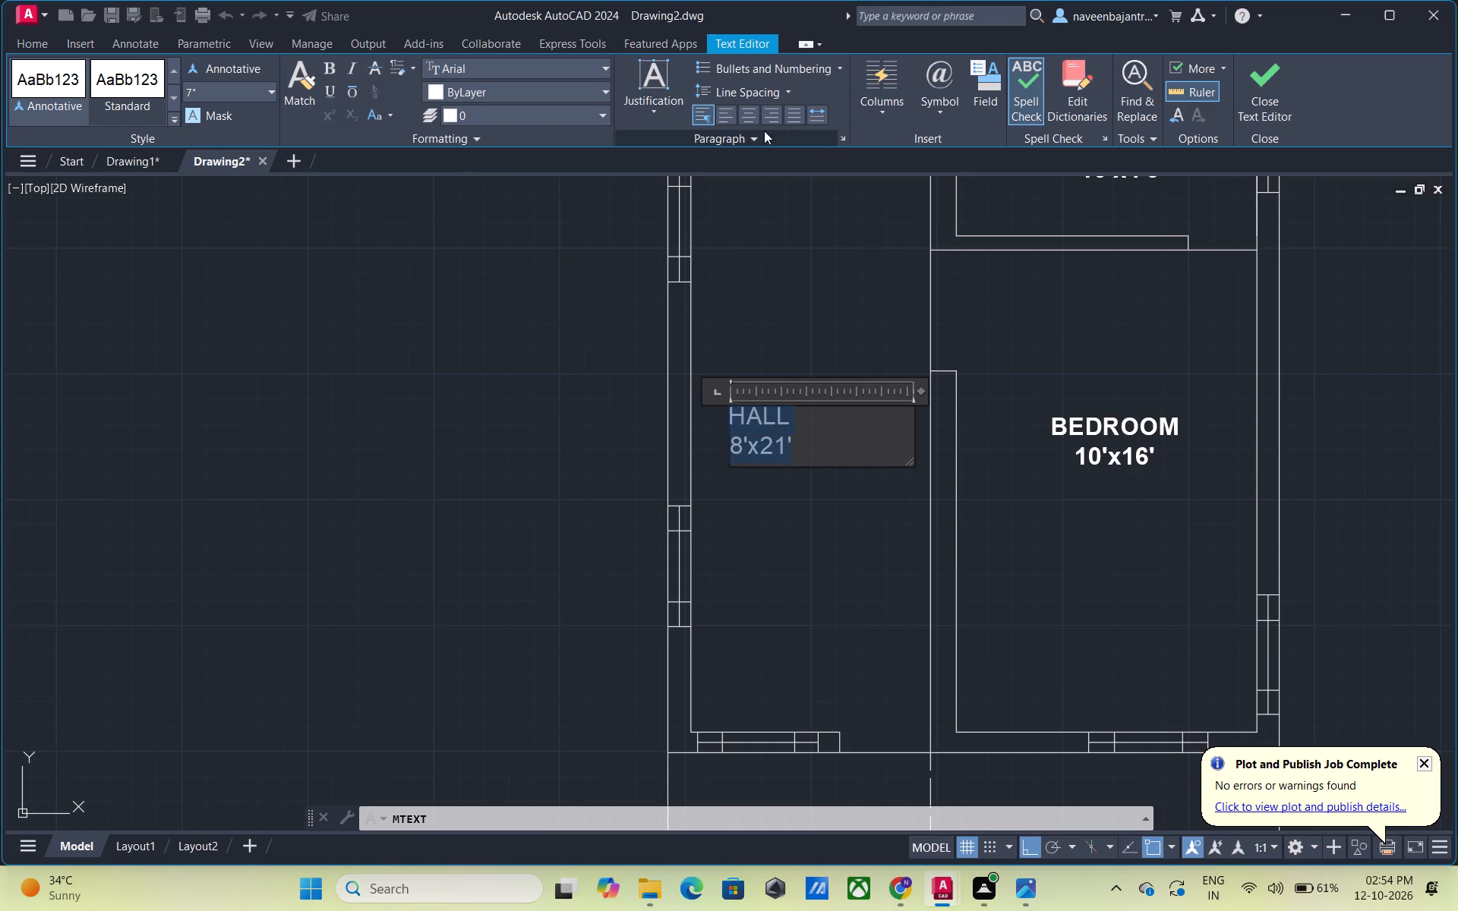
{"action": "left_click", "coordinate": [753, 115]}
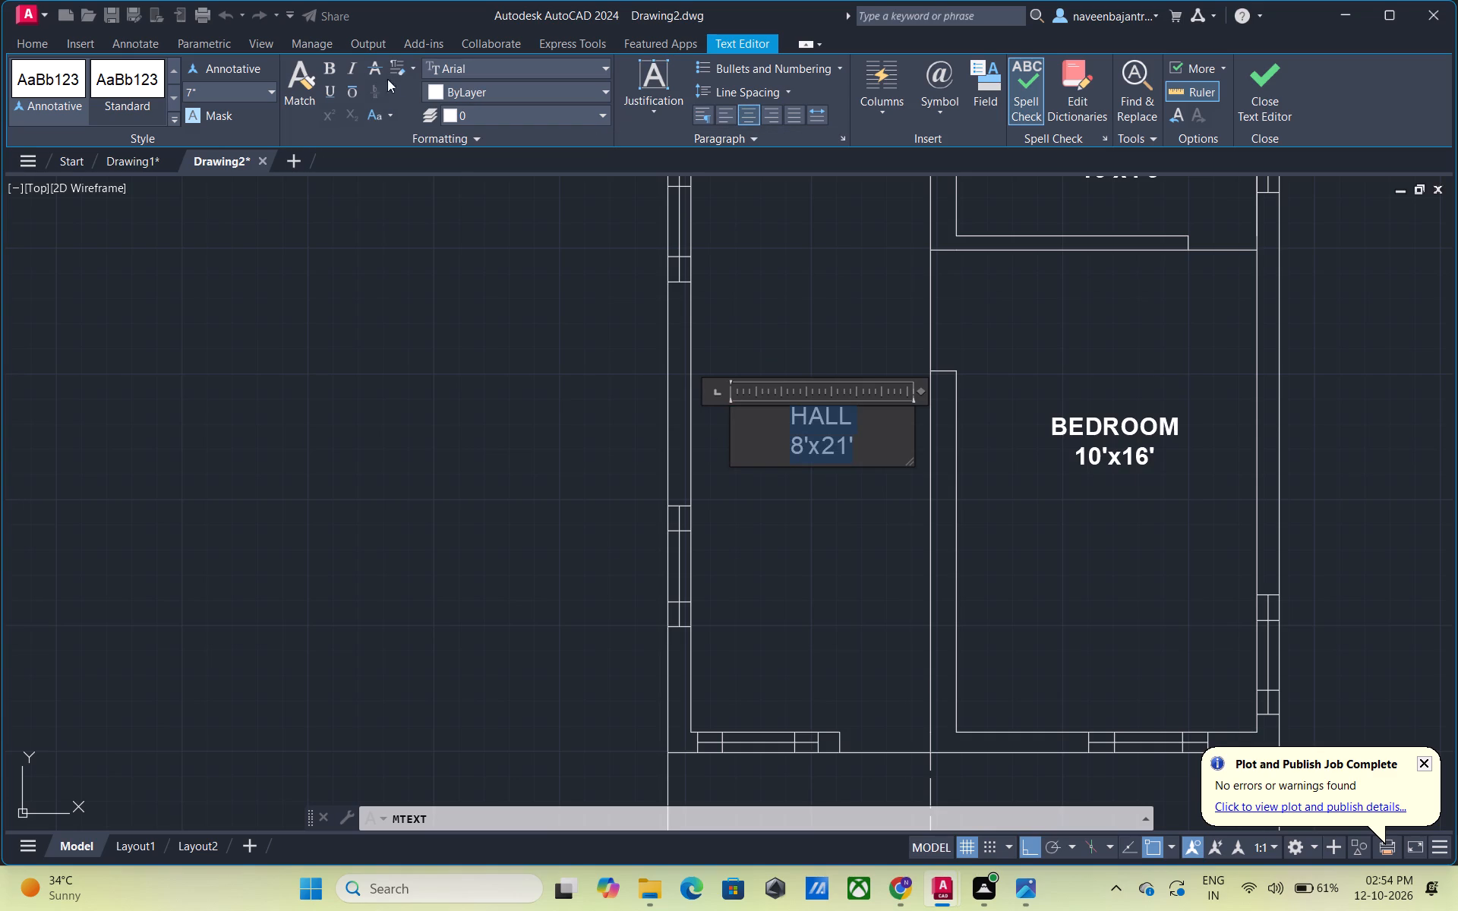
{"action": "left_click", "coordinate": [325, 72]}
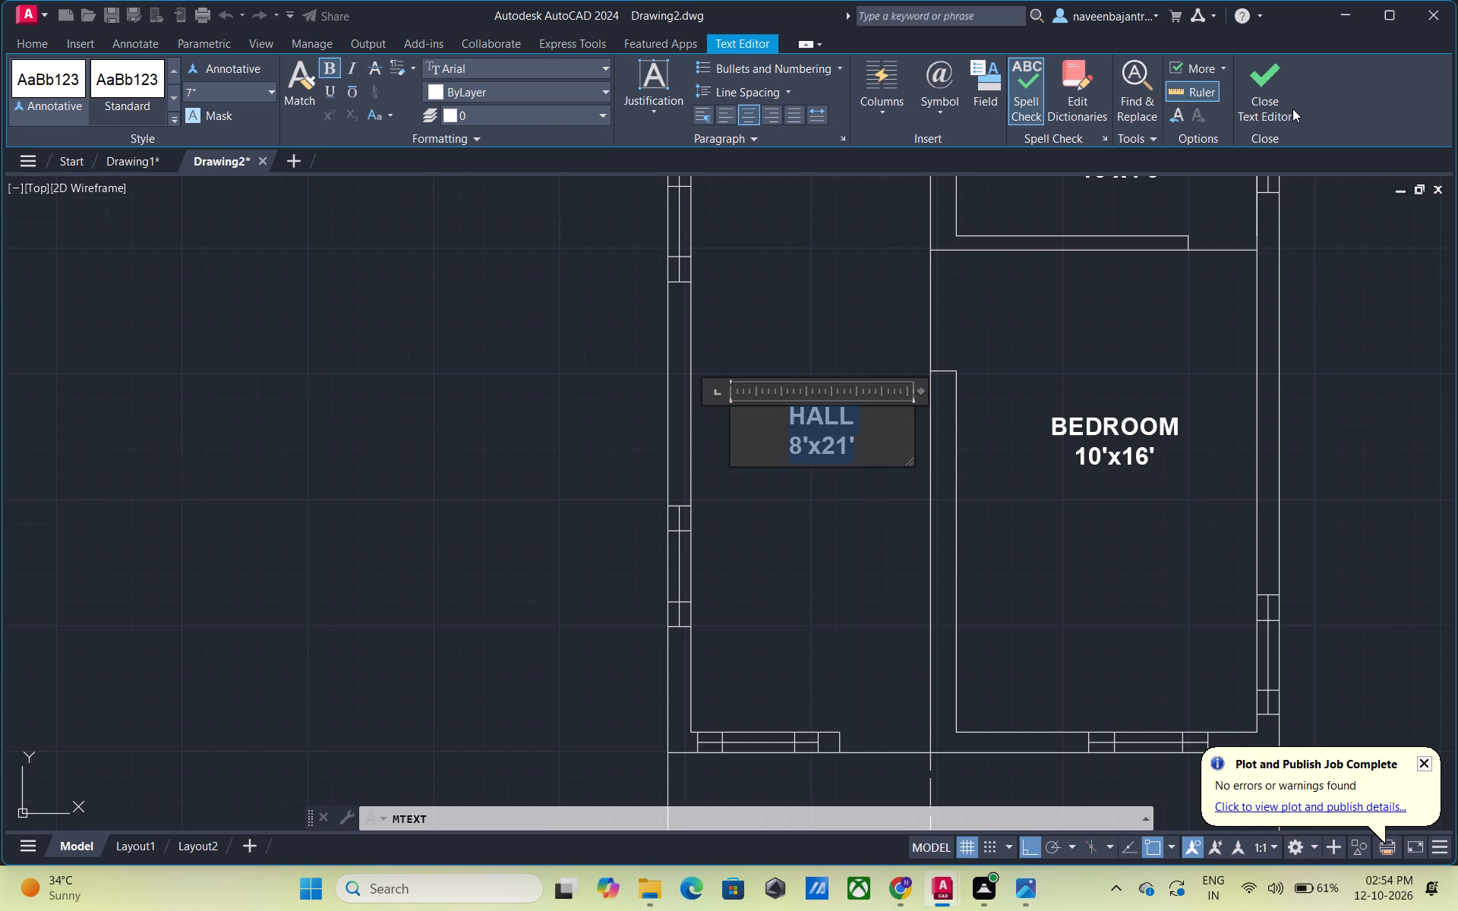
{"action": "left_click", "coordinate": [1282, 97]}
Place a small multiline text box just outside the outer wall above the DINNING staircase, with a text height of 7".
{"action": "scroll", "coordinate": [1160, 323], "scroll_direction": "down", "scroll_amount": 1}
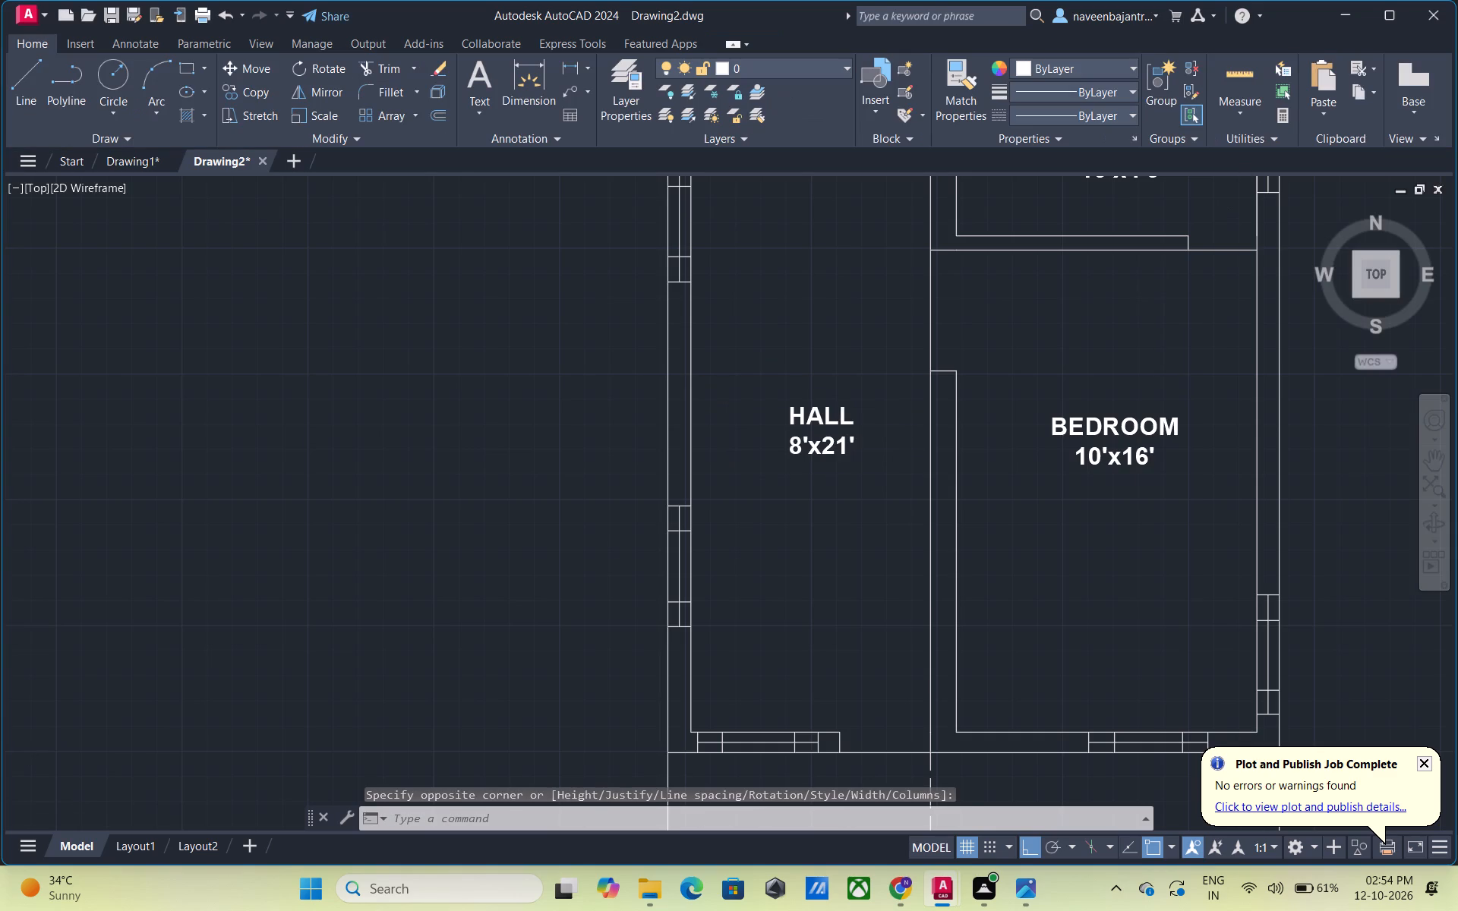
{"action": "middle_click_drag", "start_coordinate": [1160, 323], "coordinate": [1152, 496]}
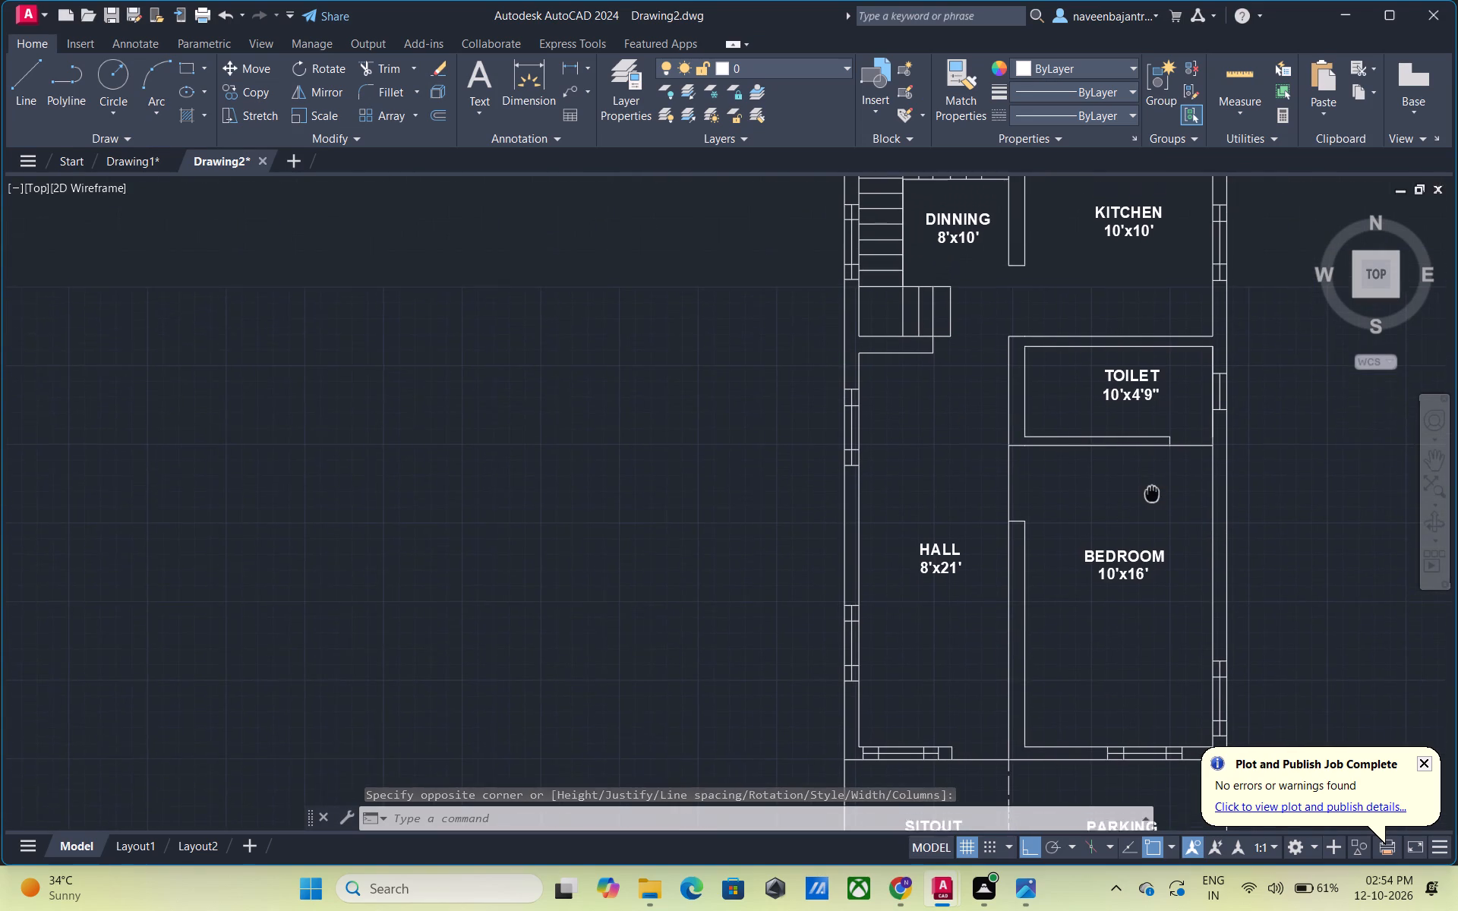
{"action": "middle_click_drag", "start_coordinate": [1152, 496], "coordinate": [1152, 499]}
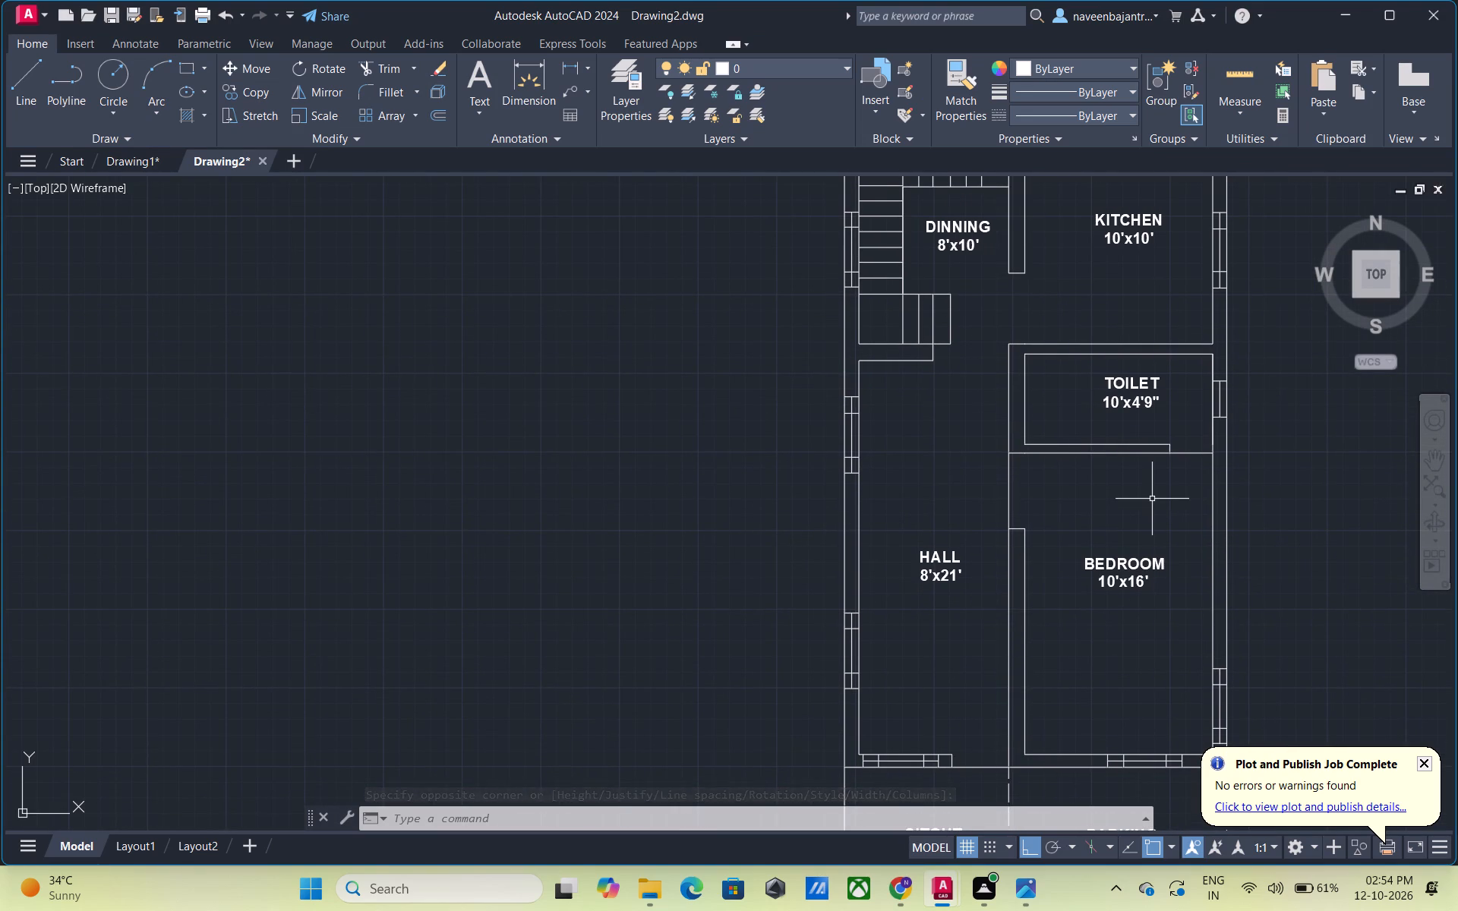
{"action": "key", "text": "Escape"}
{"action": "scroll", "coordinate": [1152, 499], "scroll_direction": "down", "scroll_amount": 1}
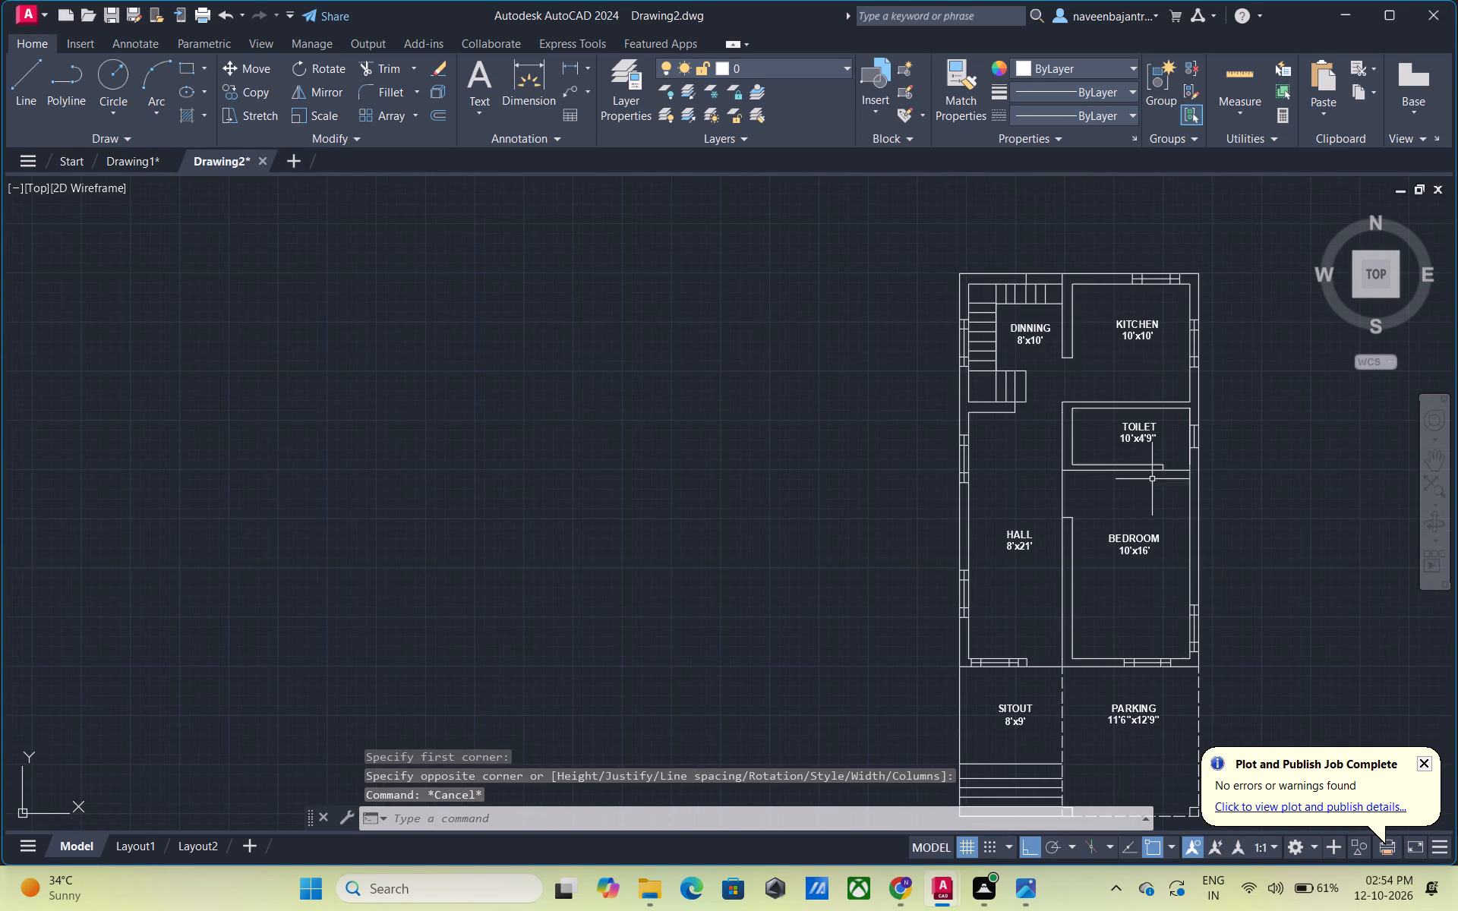
{"action": "middle_click_drag", "start_coordinate": [1142, 361], "coordinate": [1116, 411]}
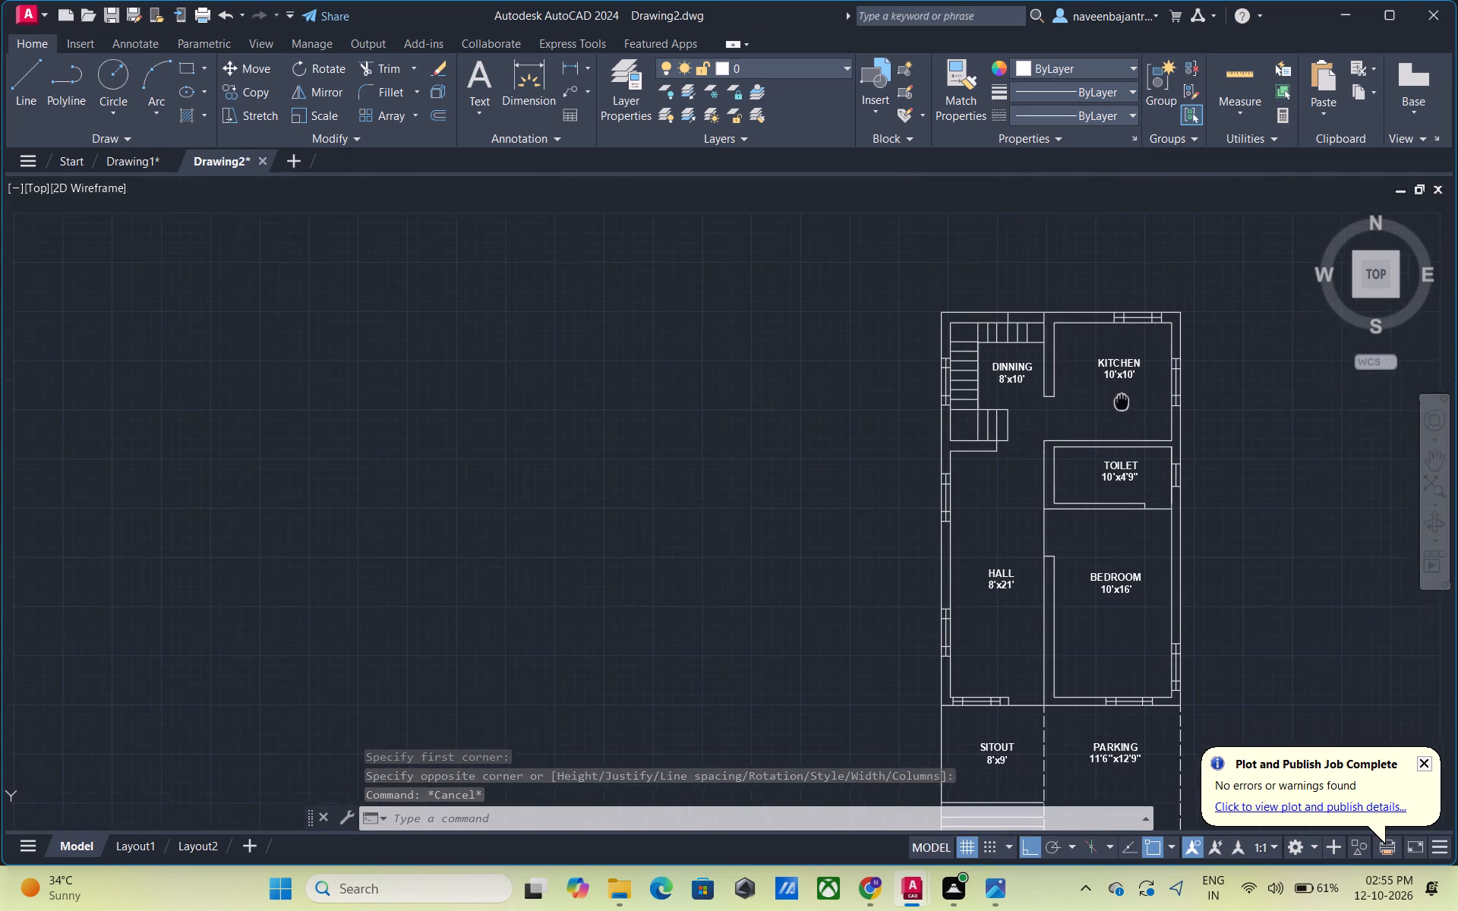
{"action": "middle_click_drag", "start_coordinate": [1116, 411], "coordinate": [1052, 528]}
{"action": "scroll", "coordinate": [1052, 528], "scroll_direction": "down", "scroll_amount": 1}
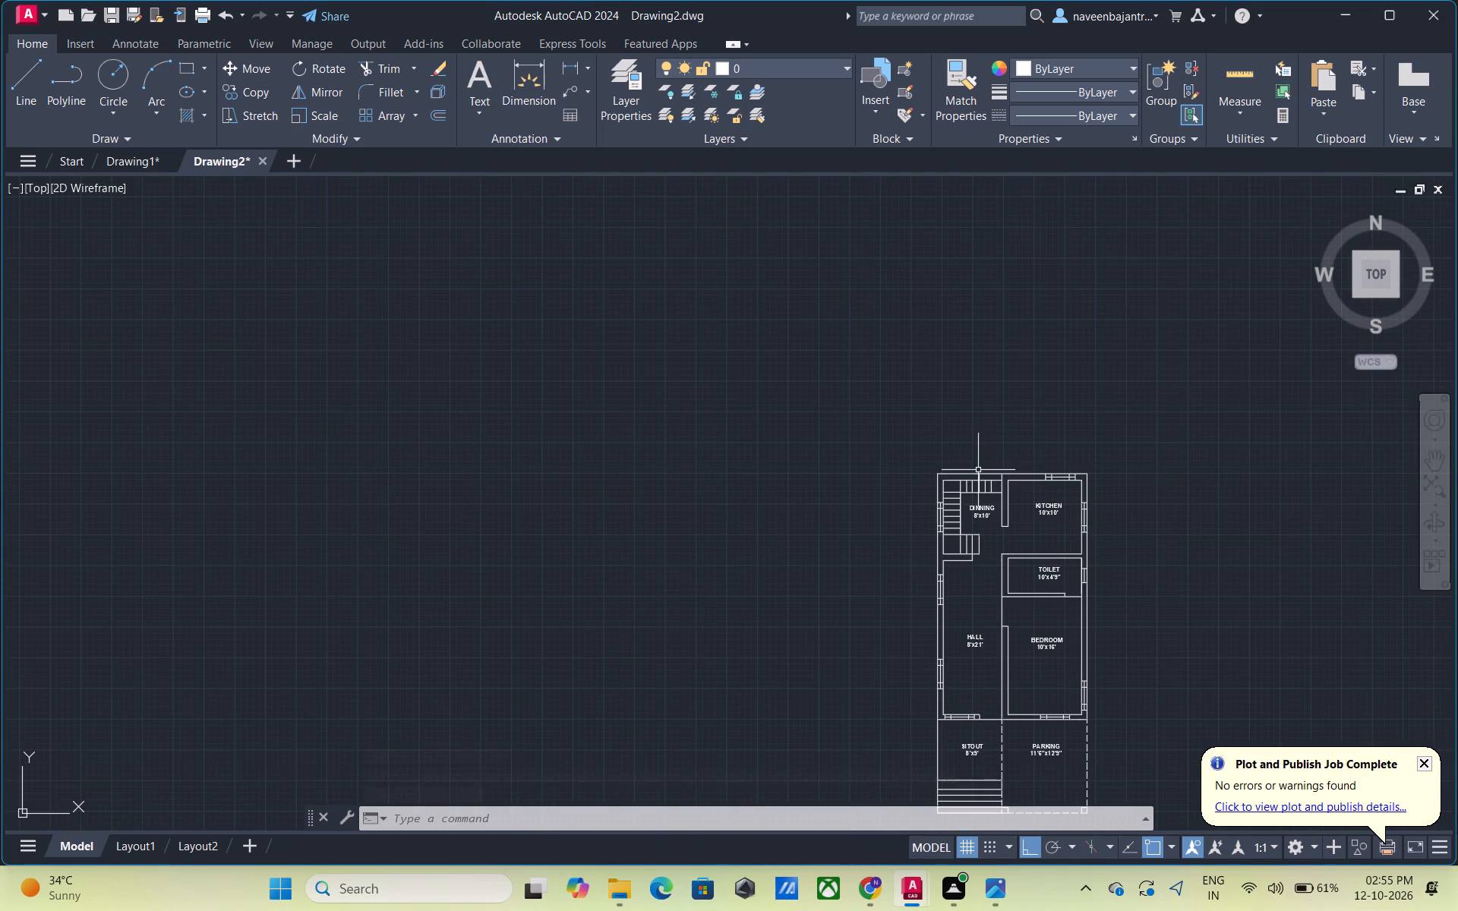
{"action": "scroll", "coordinate": [978, 470], "scroll_direction": "up", "scroll_amount": 3}
{"action": "middle_click_drag", "start_coordinate": [1028, 441], "coordinate": [867, 366]}
{"action": "key", "text": "Escape"}
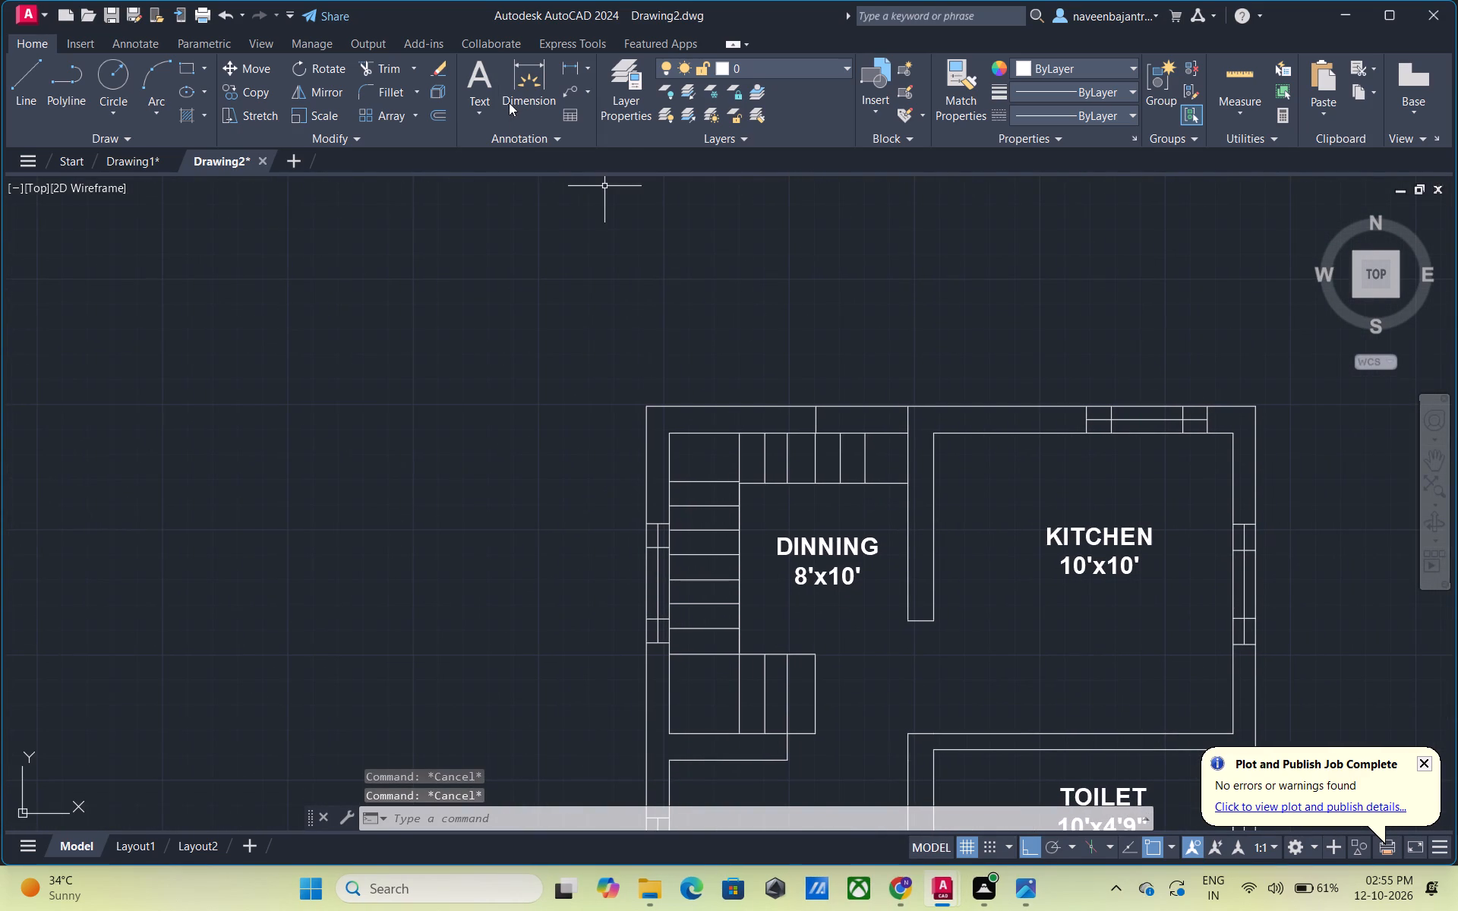
{"action": "left_click", "coordinate": [485, 86]}
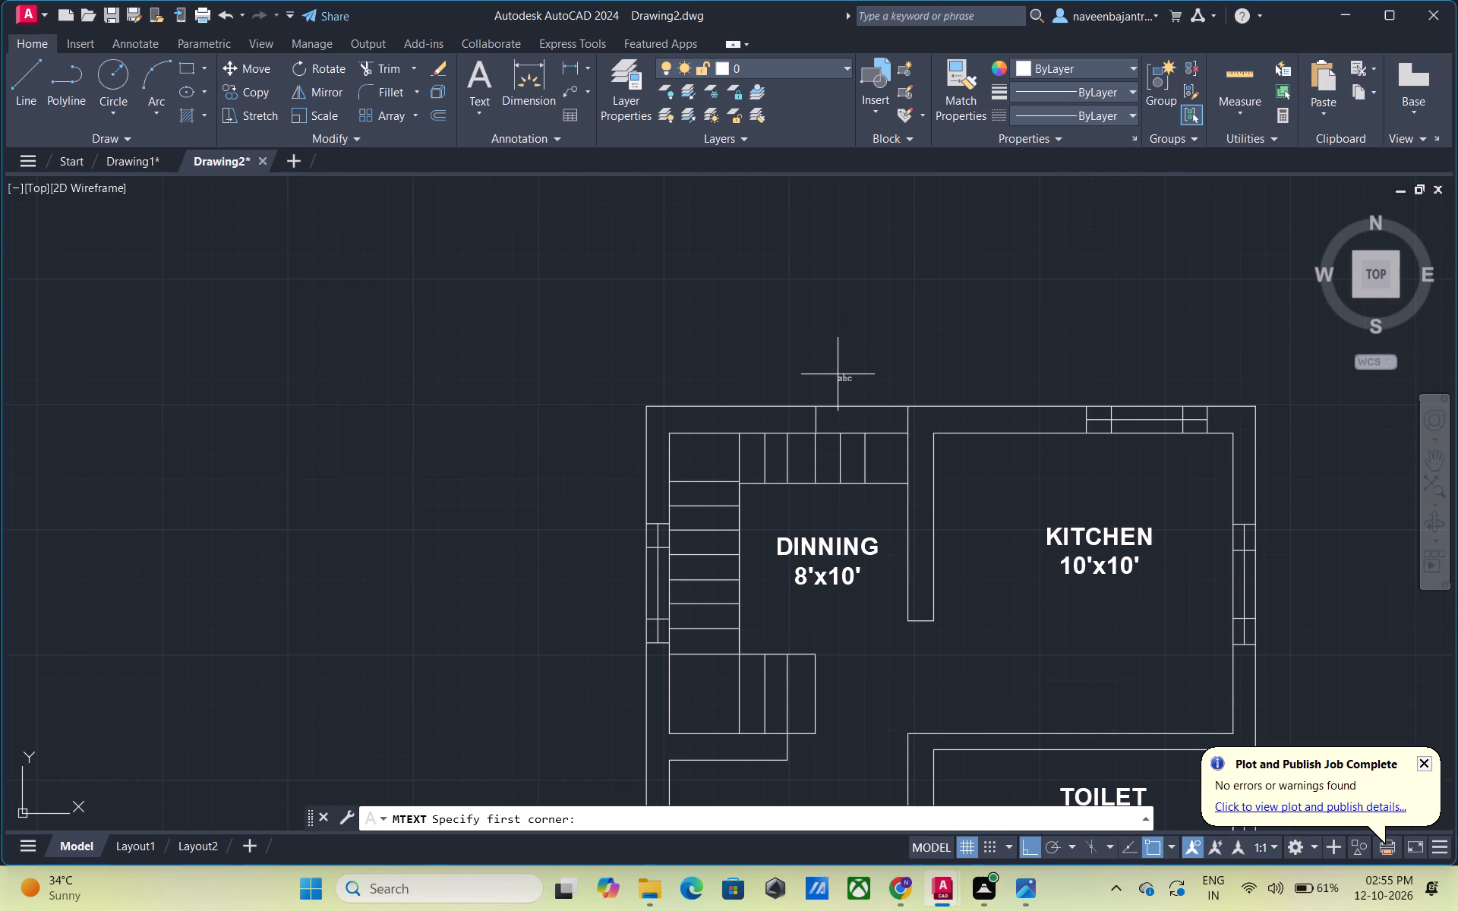
{"action": "left_click", "coordinate": [838, 374]}
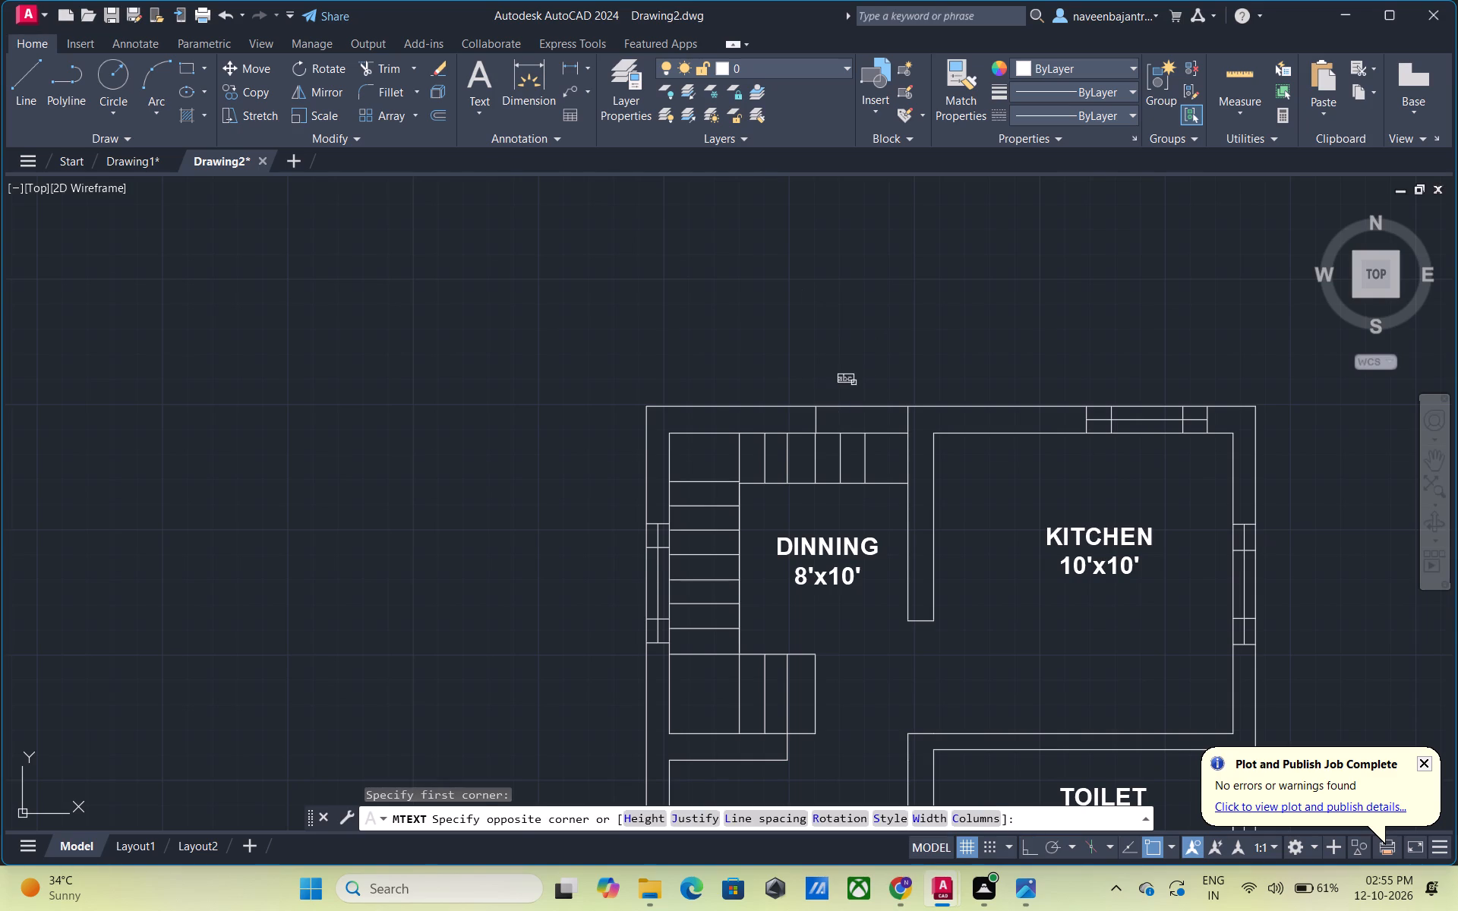
{"action": "left_click", "coordinate": [892, 396]}
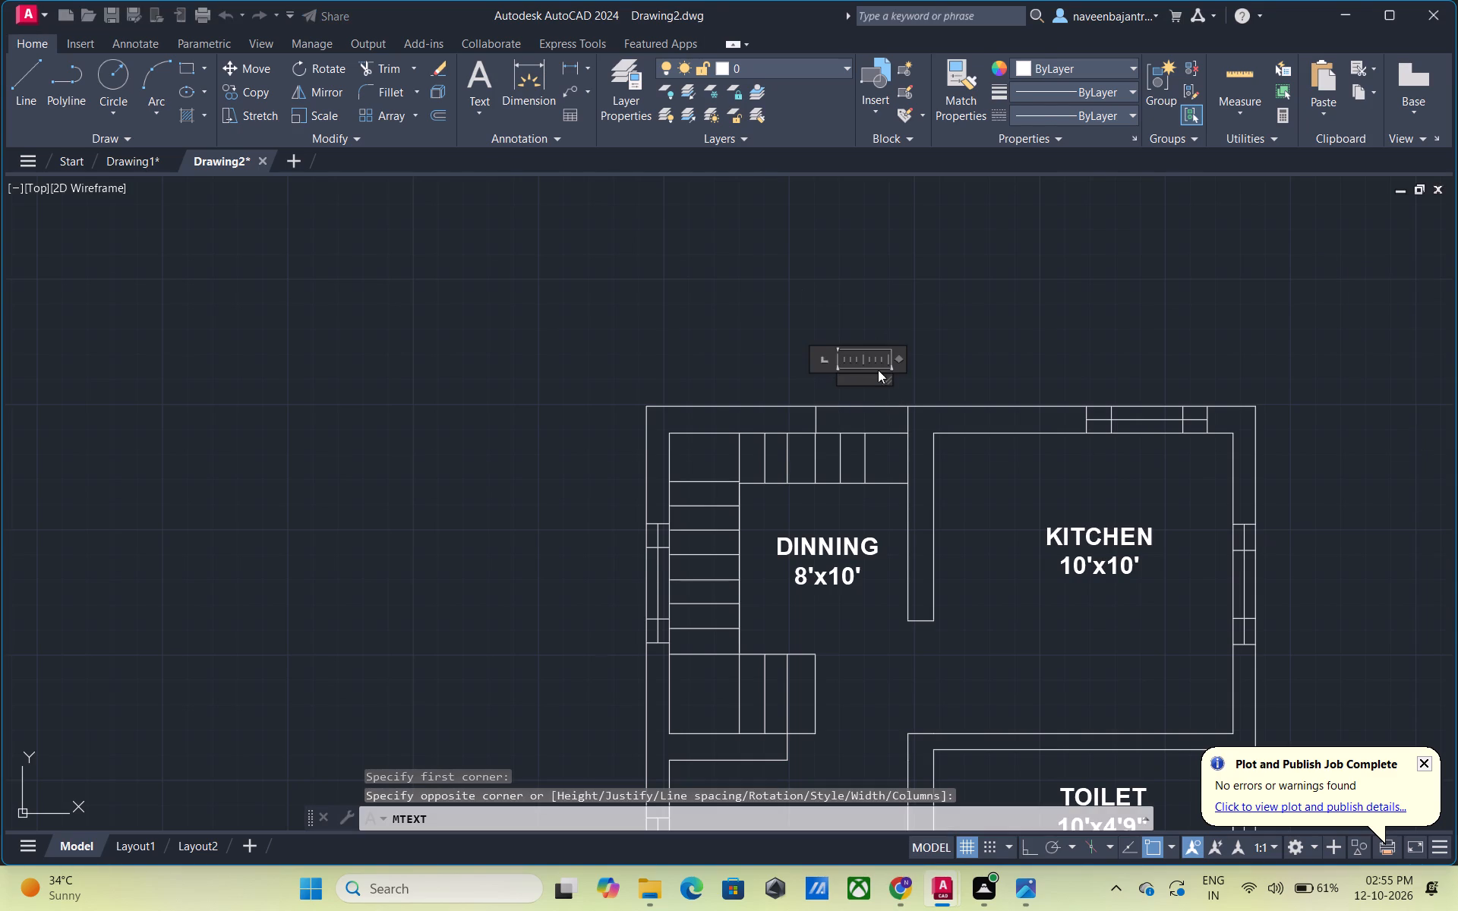
{"action": "left_click", "coordinate": [233, 82]}
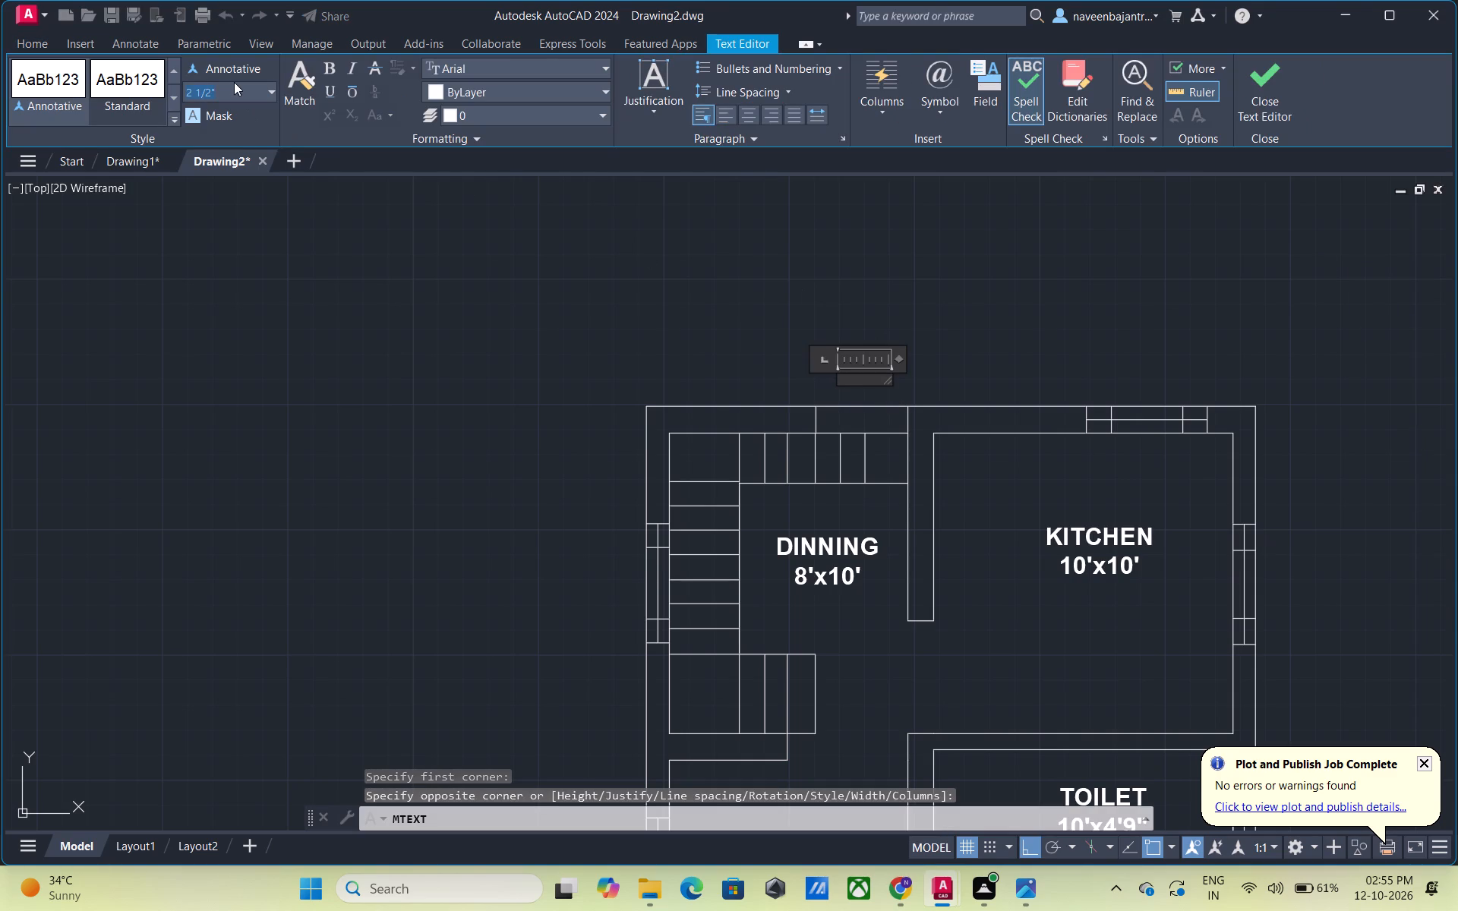
{"action": "key", "text": "7"}
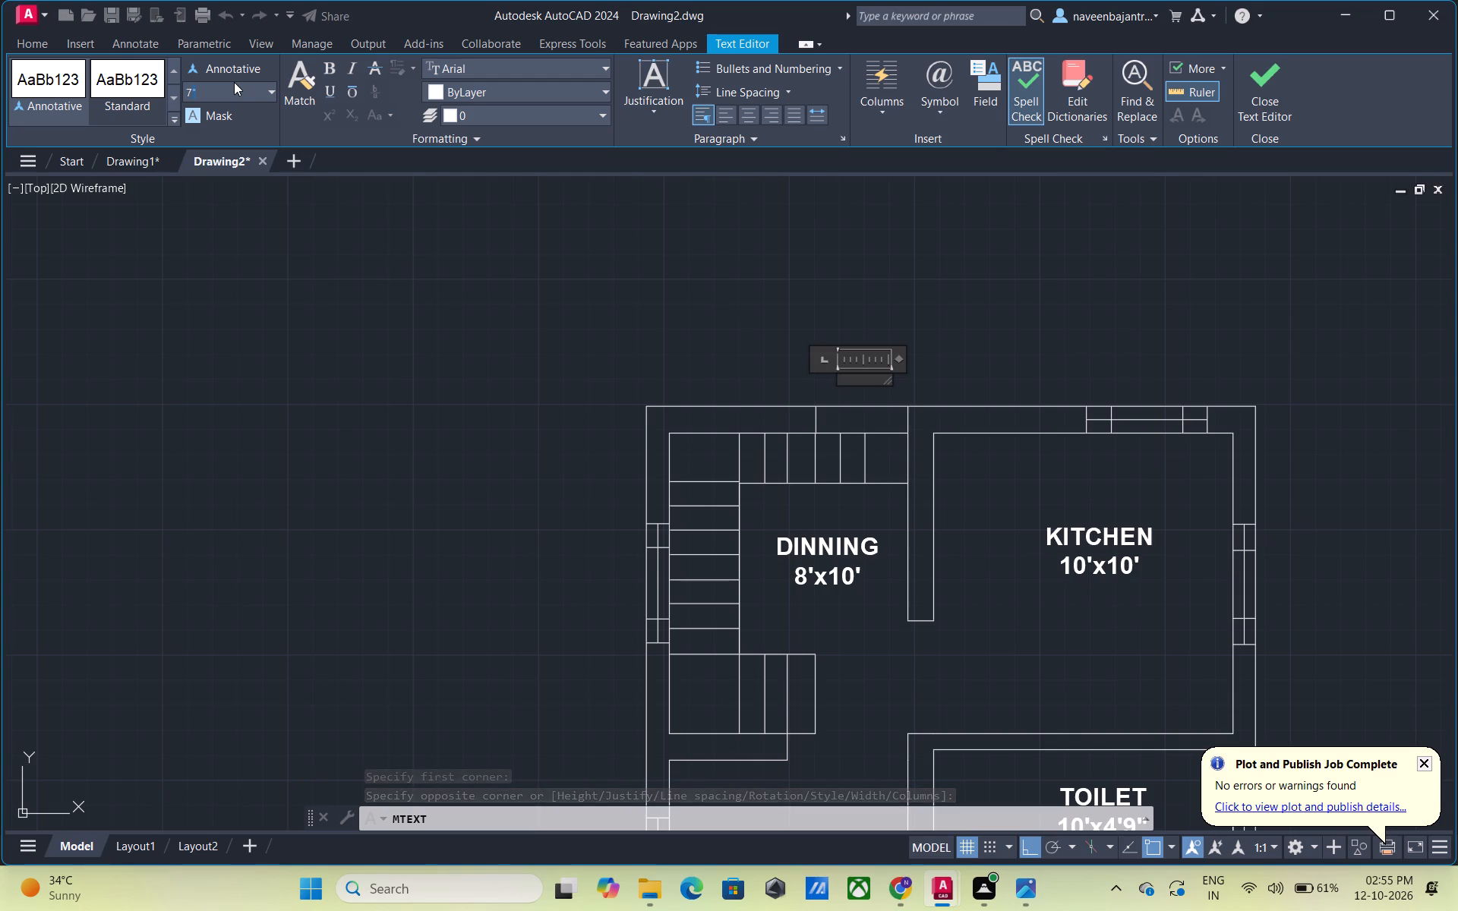
{"action": "key", "text": "apostrophe"}
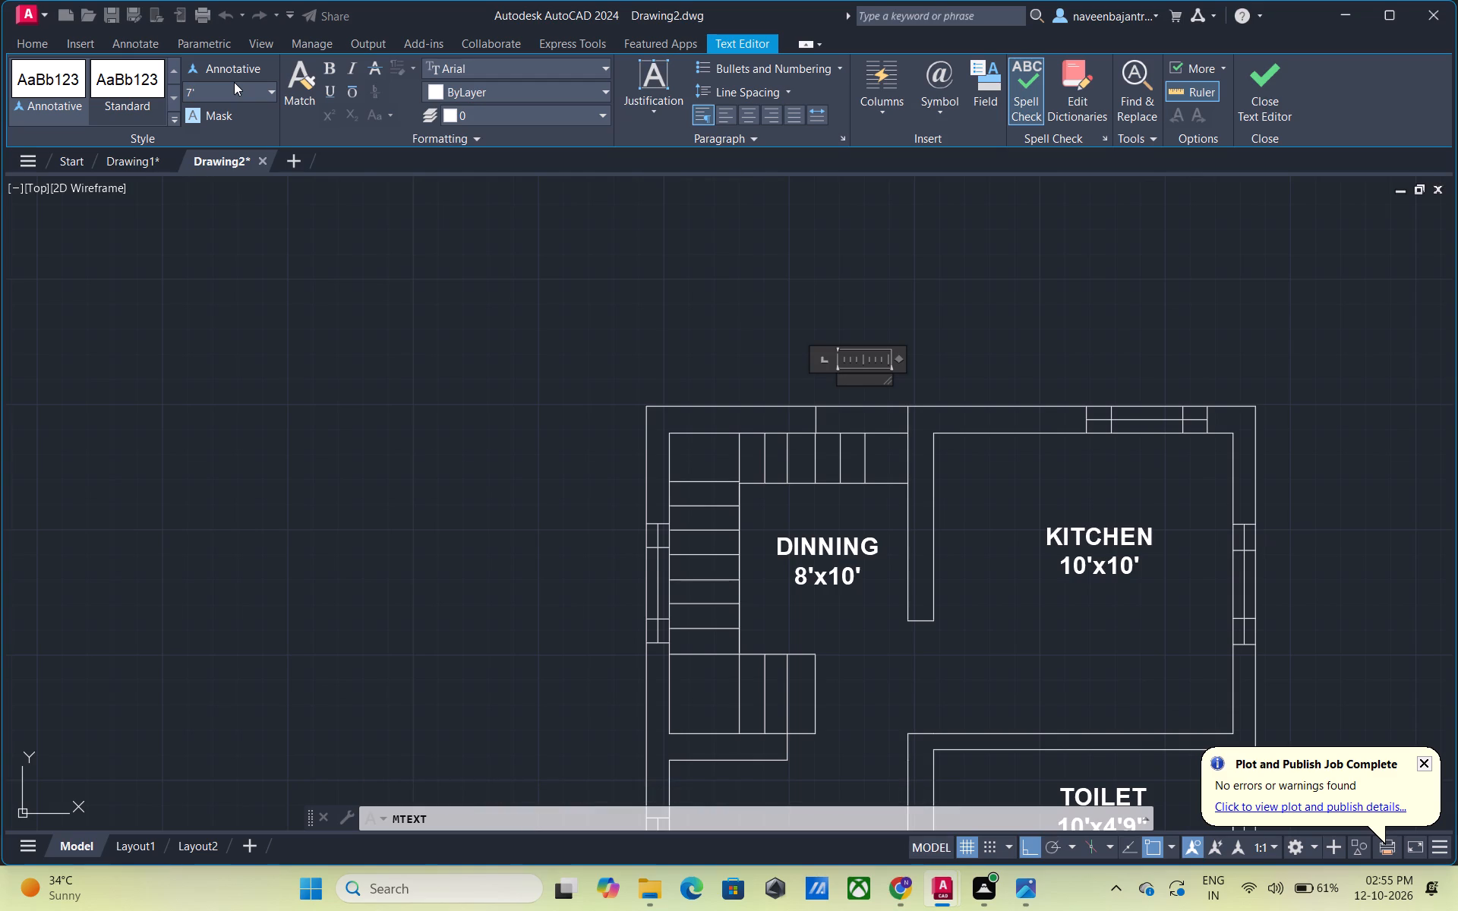
{"action": "key", "text": "BackSpace"}
{"action": "key", "text": "shift+quotedbl"}
{"action": "key", "text": "Return"}
Enter the letter D in the text box, center and bold it, and finish the text.
{"action": "key", "text": "d"}
{"action": "left_click_drag", "start_coordinate": [860, 383], "coordinate": [795, 380]}
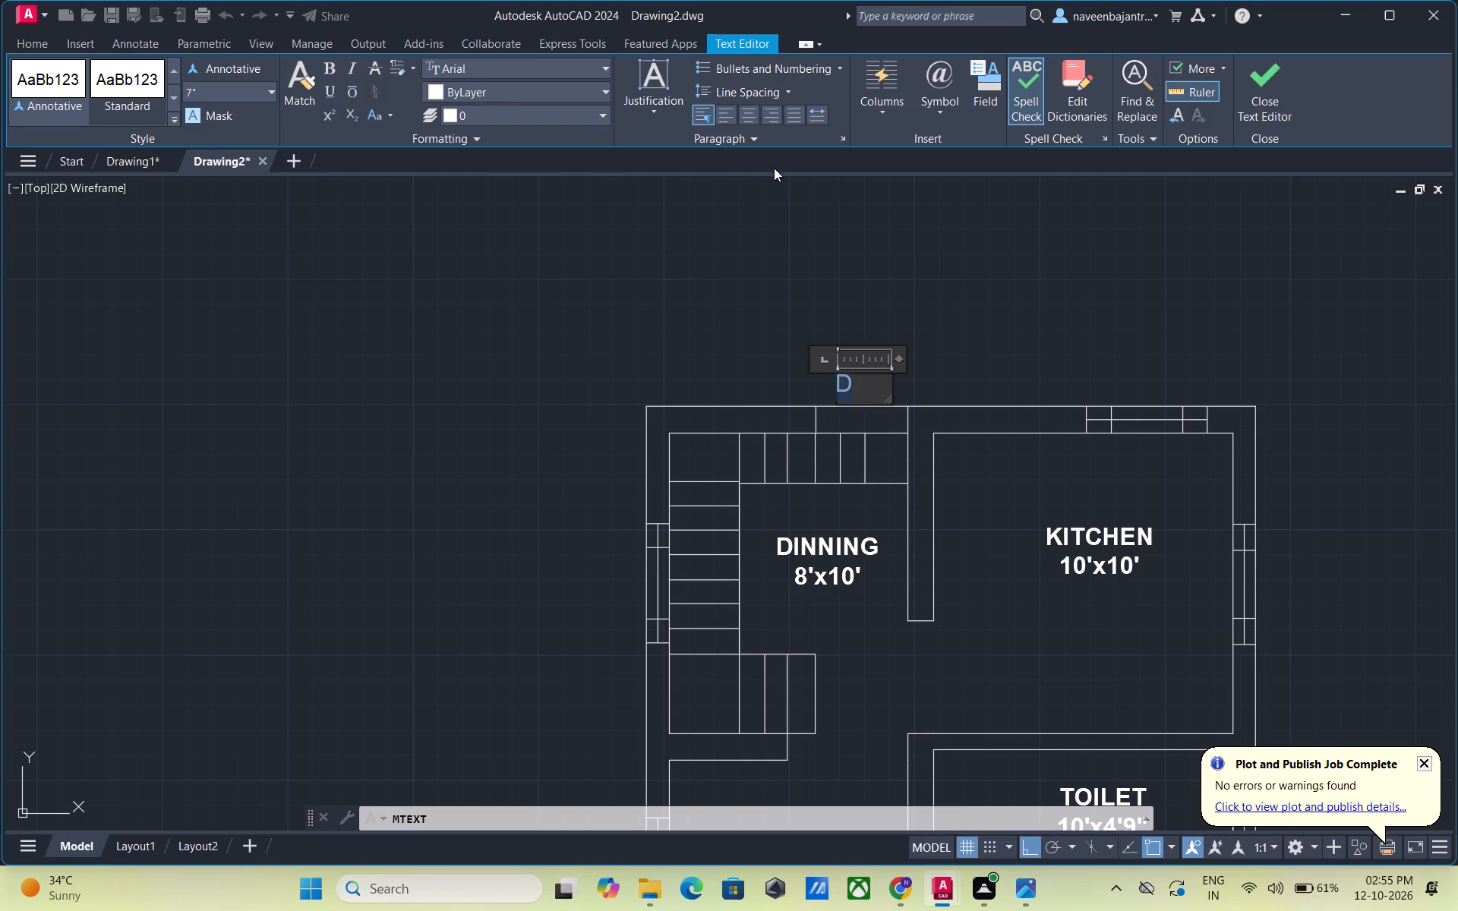
{"action": "left_click", "coordinate": [750, 114]}
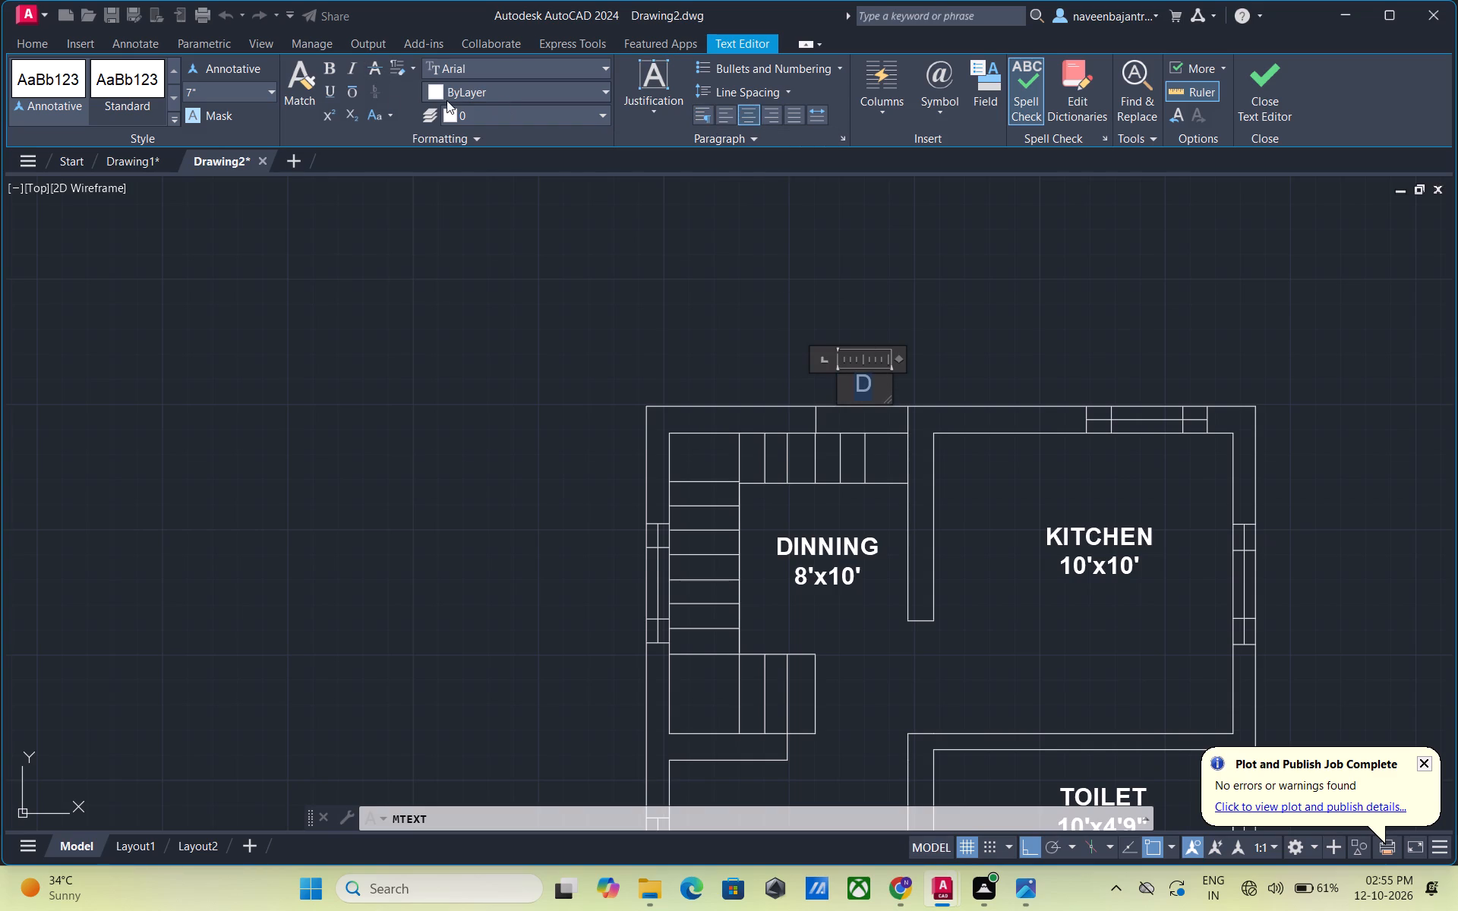
{"action": "left_click", "coordinate": [327, 63]}
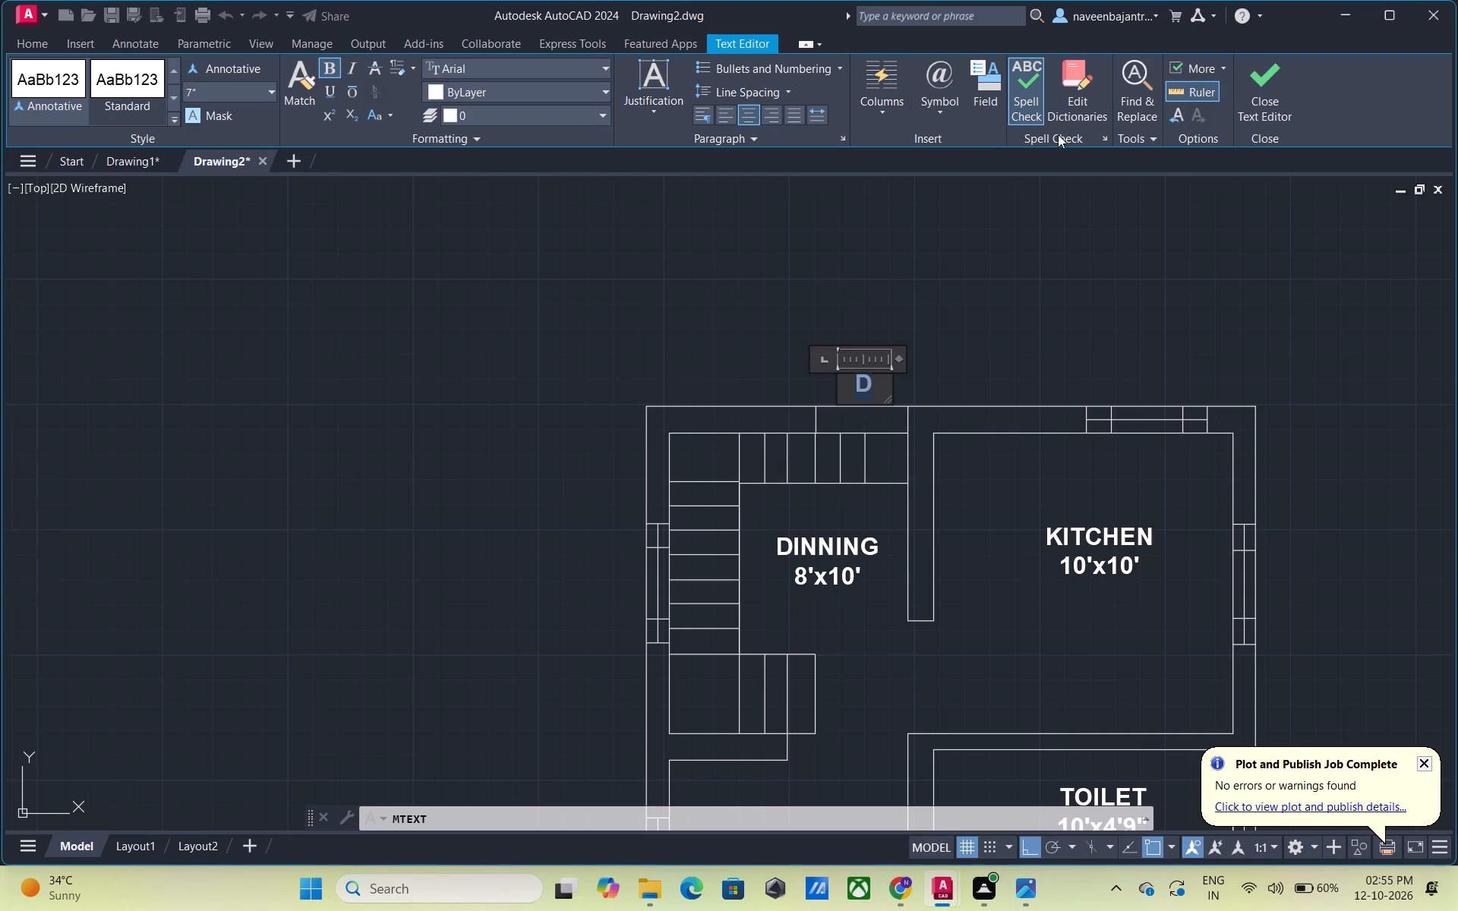
{"action": "left_click", "coordinate": [1279, 101]}
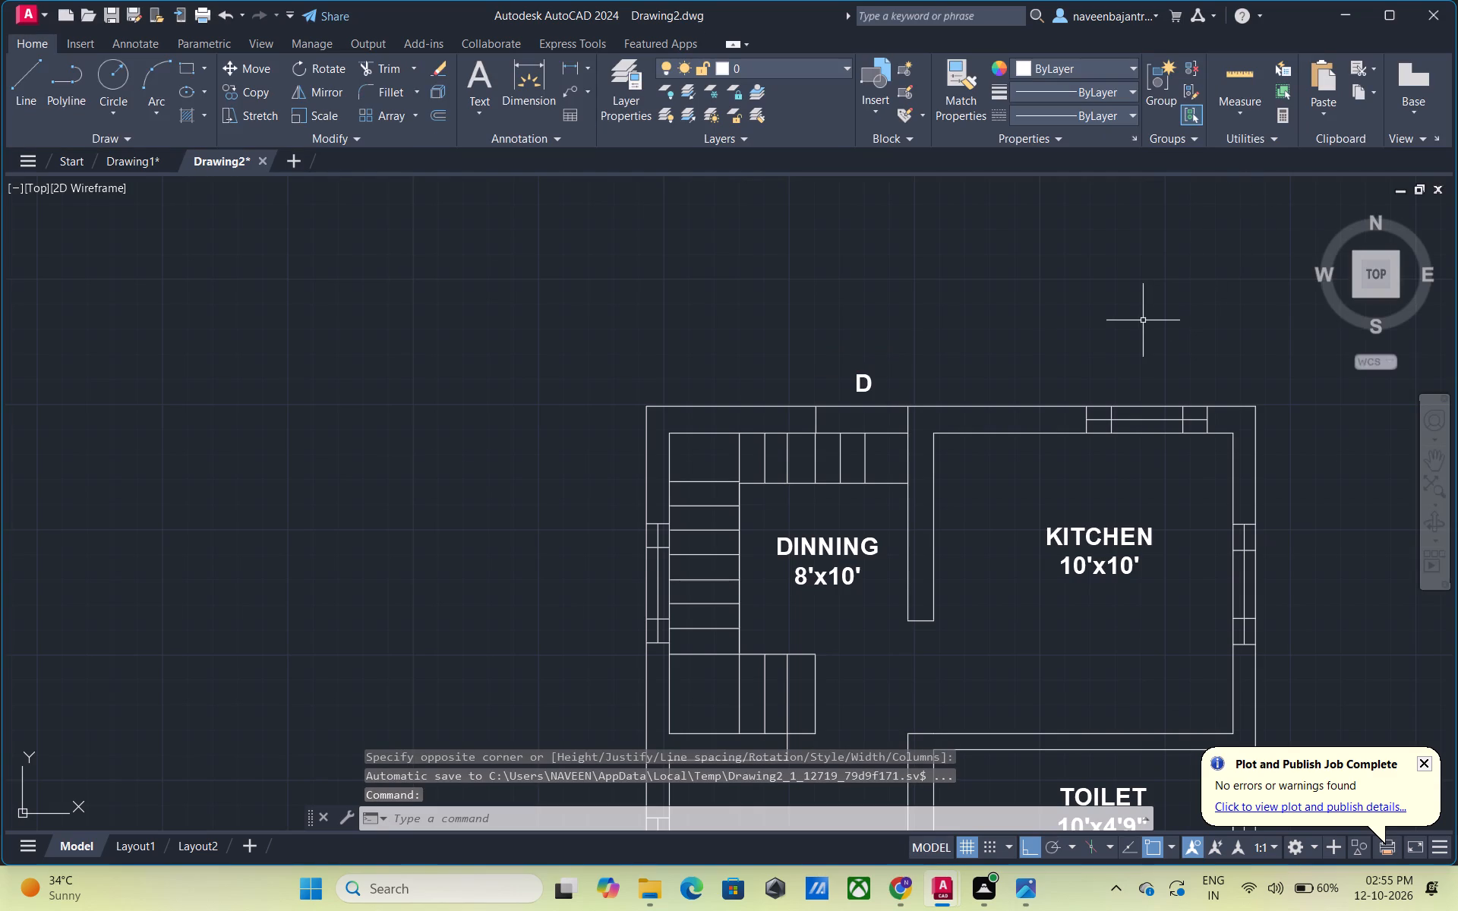
Copy the D label with ortho off, placing copies outside the two KITCHEN windows in the outer walls.
{"action": "middle_click_drag", "start_coordinate": [1143, 320], "coordinate": [849, 235]}
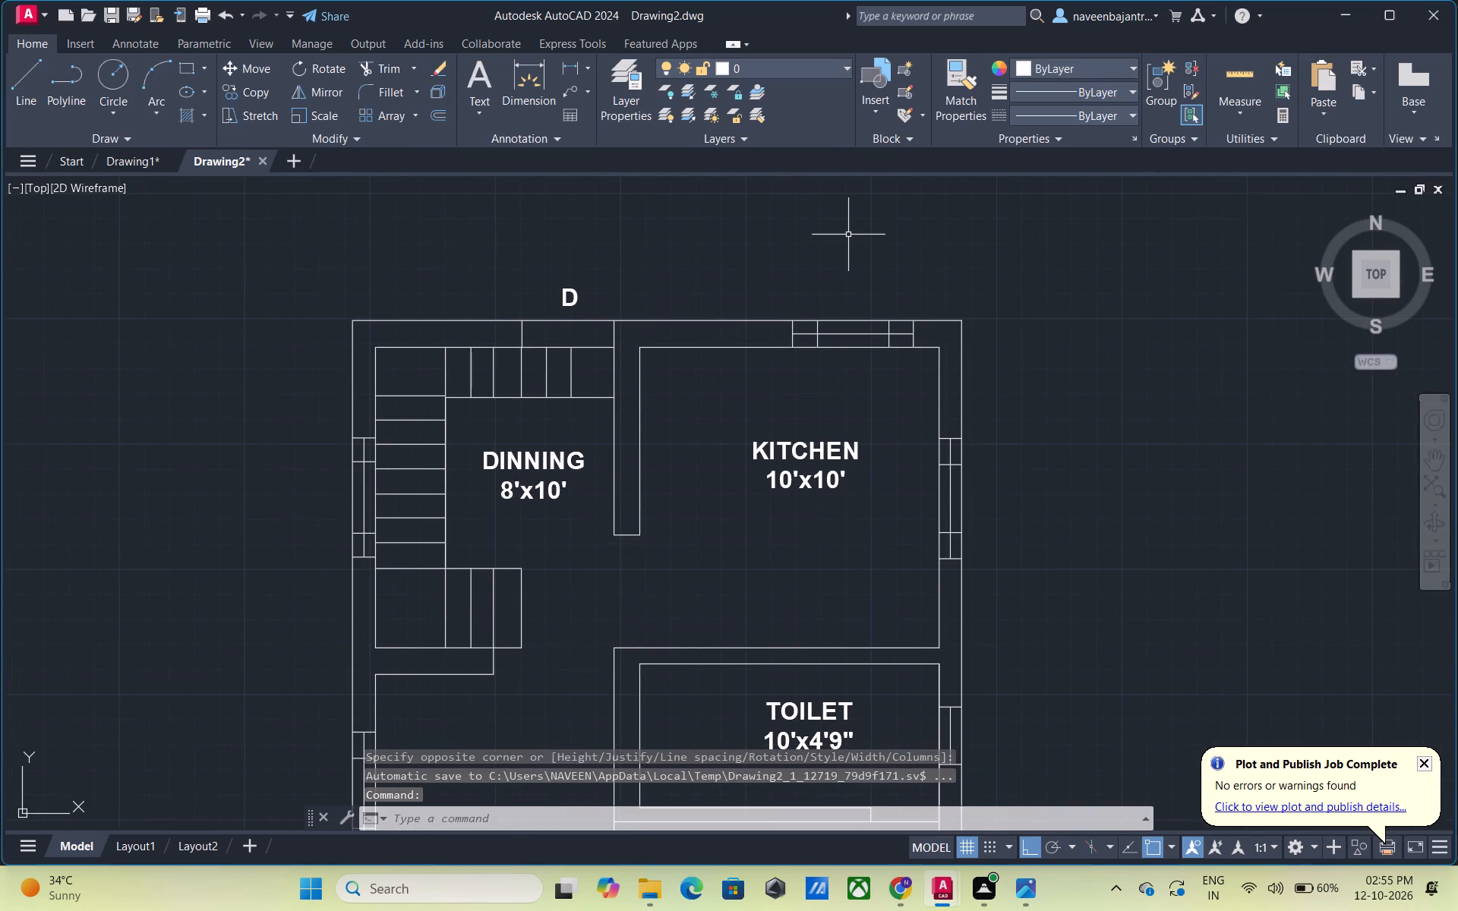
{"action": "key", "text": "Escape"}
{"action": "left_click", "coordinate": [576, 289]}
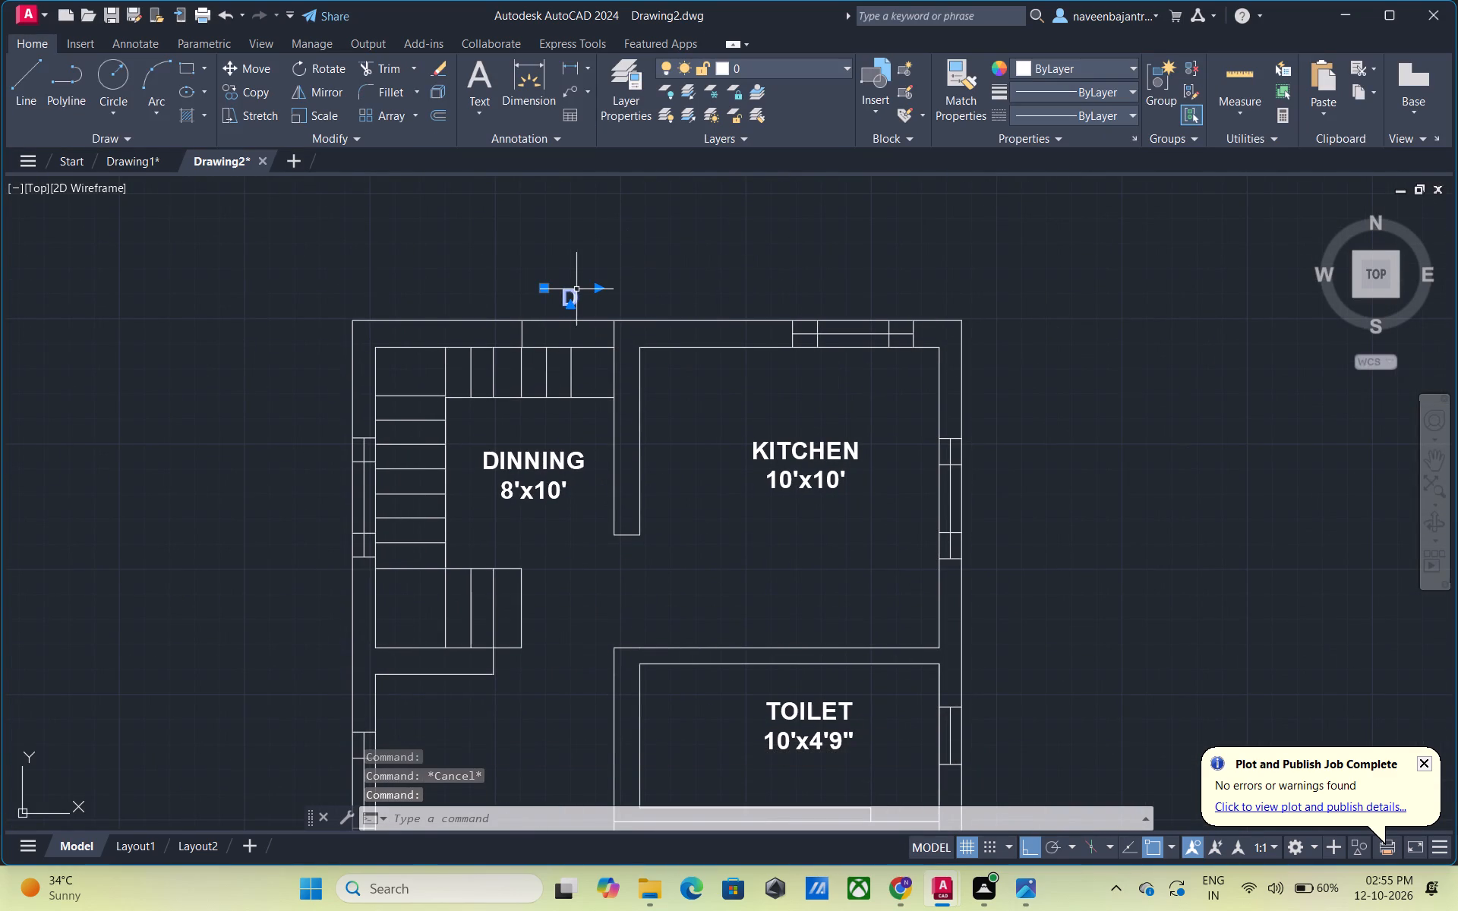
{"action": "key", "text": "c"}
{"action": "type", "text": "O"}
{"action": "key", "text": "space"}
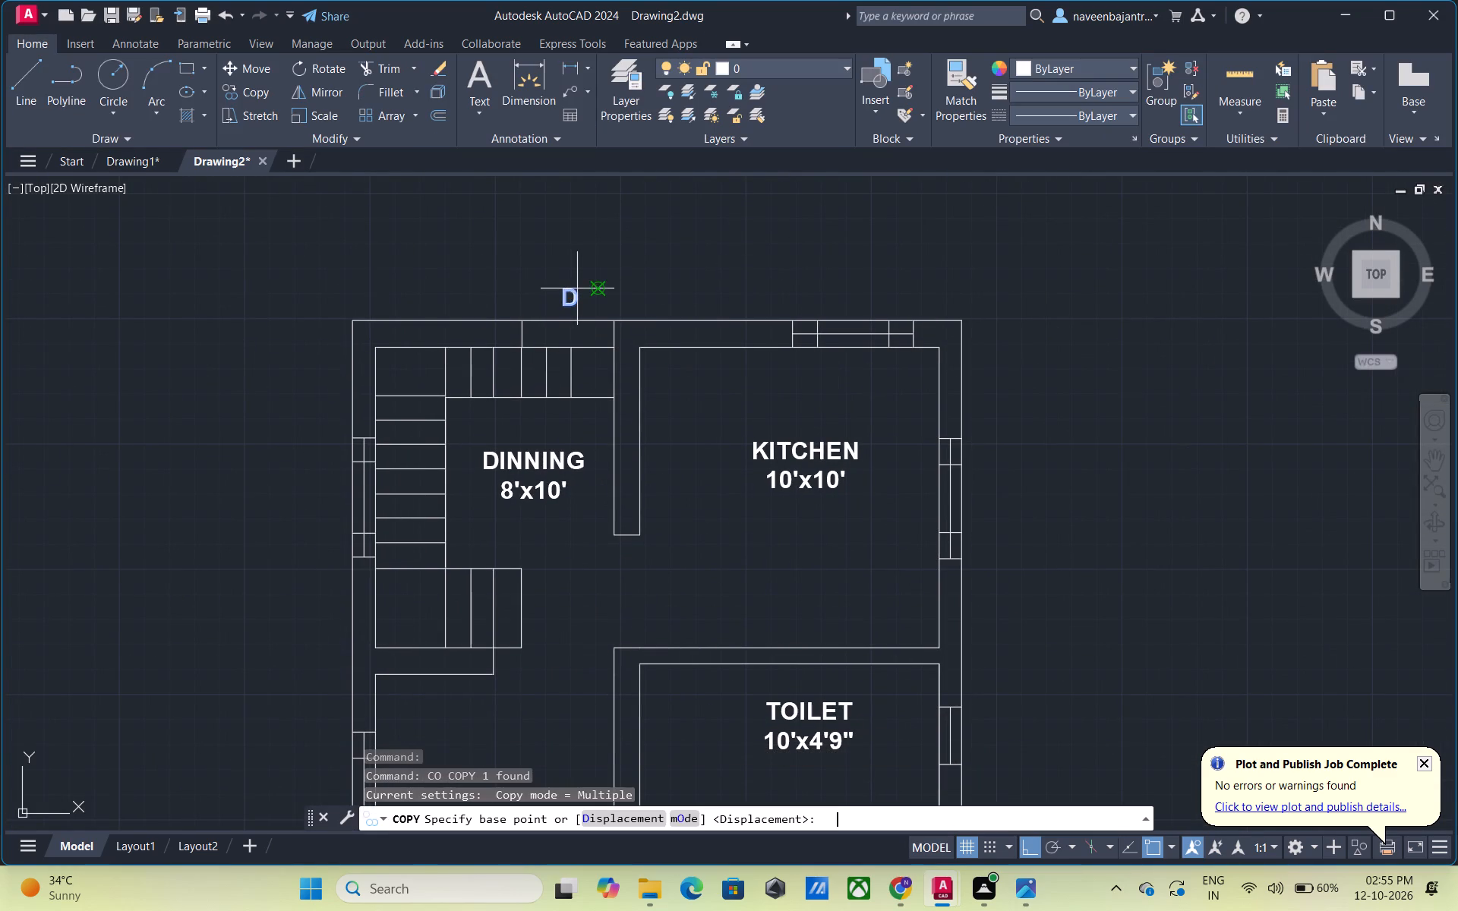
{"action": "scroll", "coordinate": [571, 297], "scroll_direction": "up", "scroll_amount": 3}
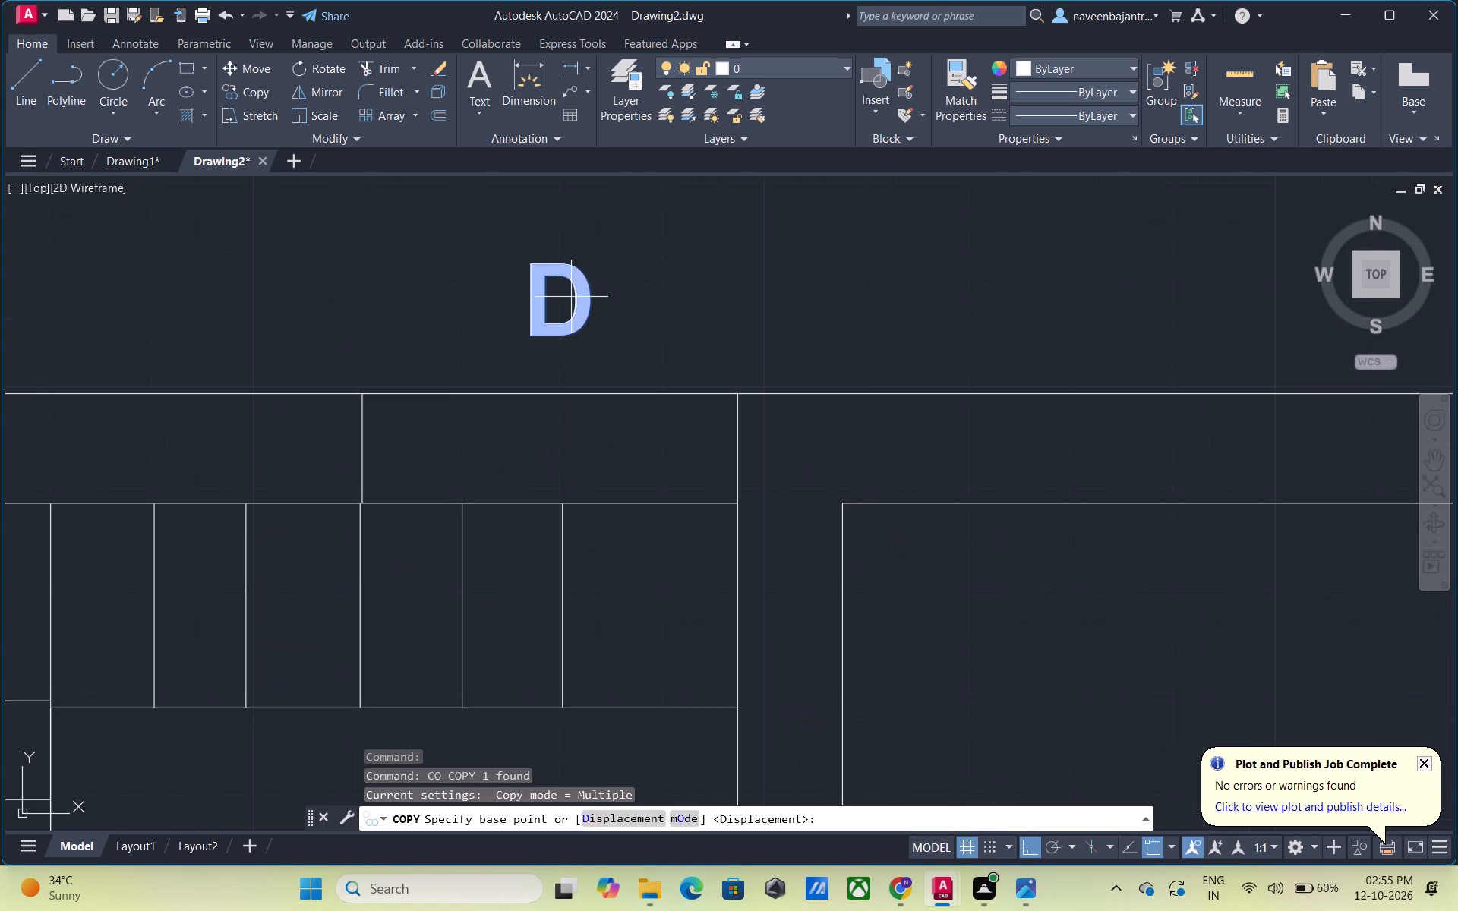
{"action": "left_click", "coordinate": [571, 297]}
{"action": "scroll", "coordinate": [845, 340], "scroll_direction": "down", "scroll_amount": 3}
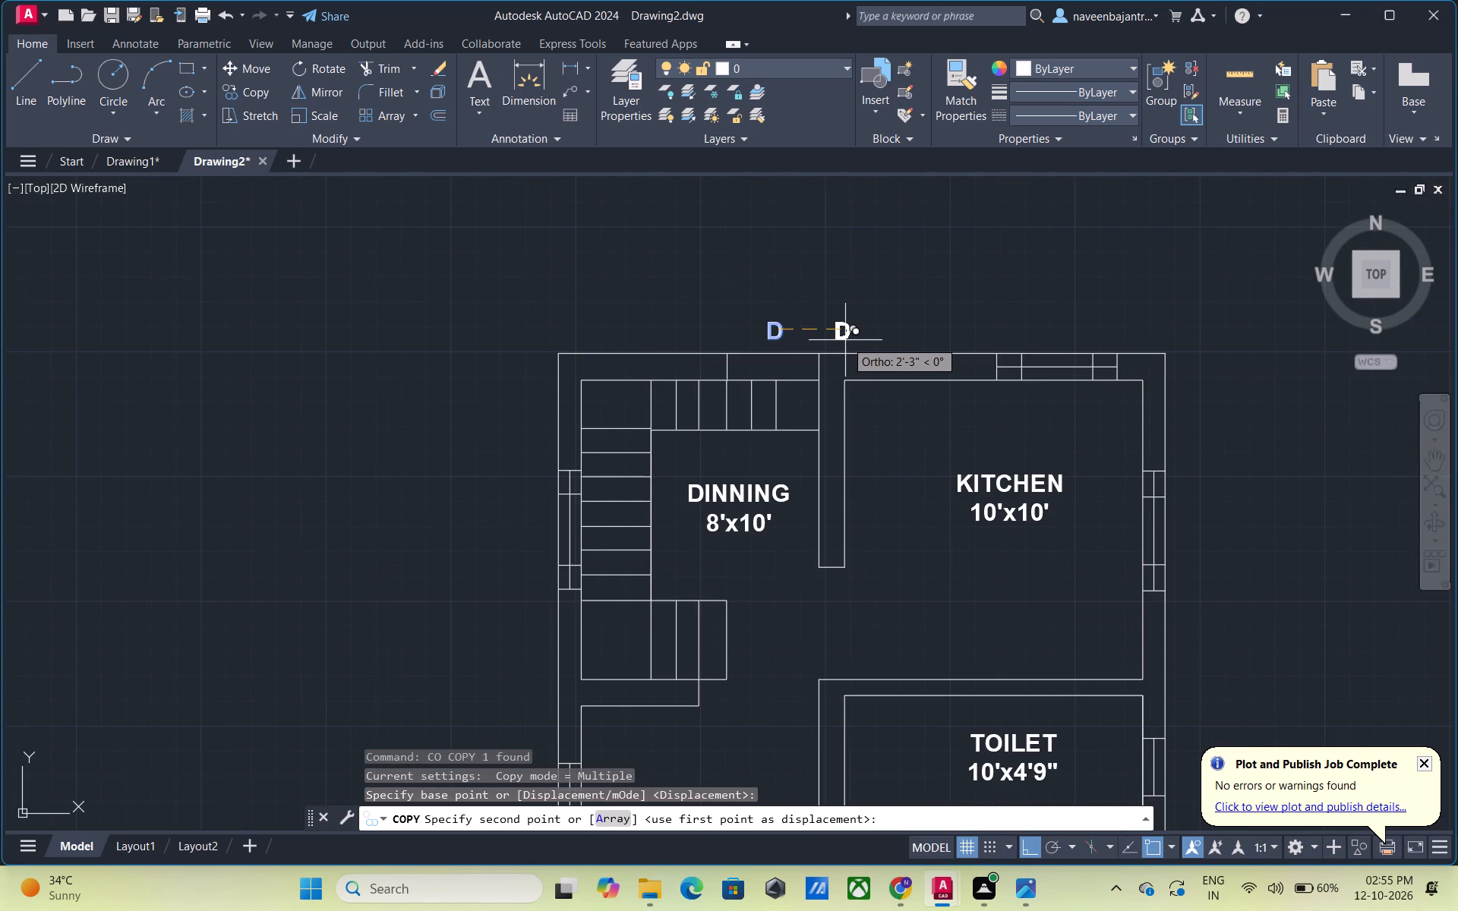
{"action": "key", "text": "F8"}
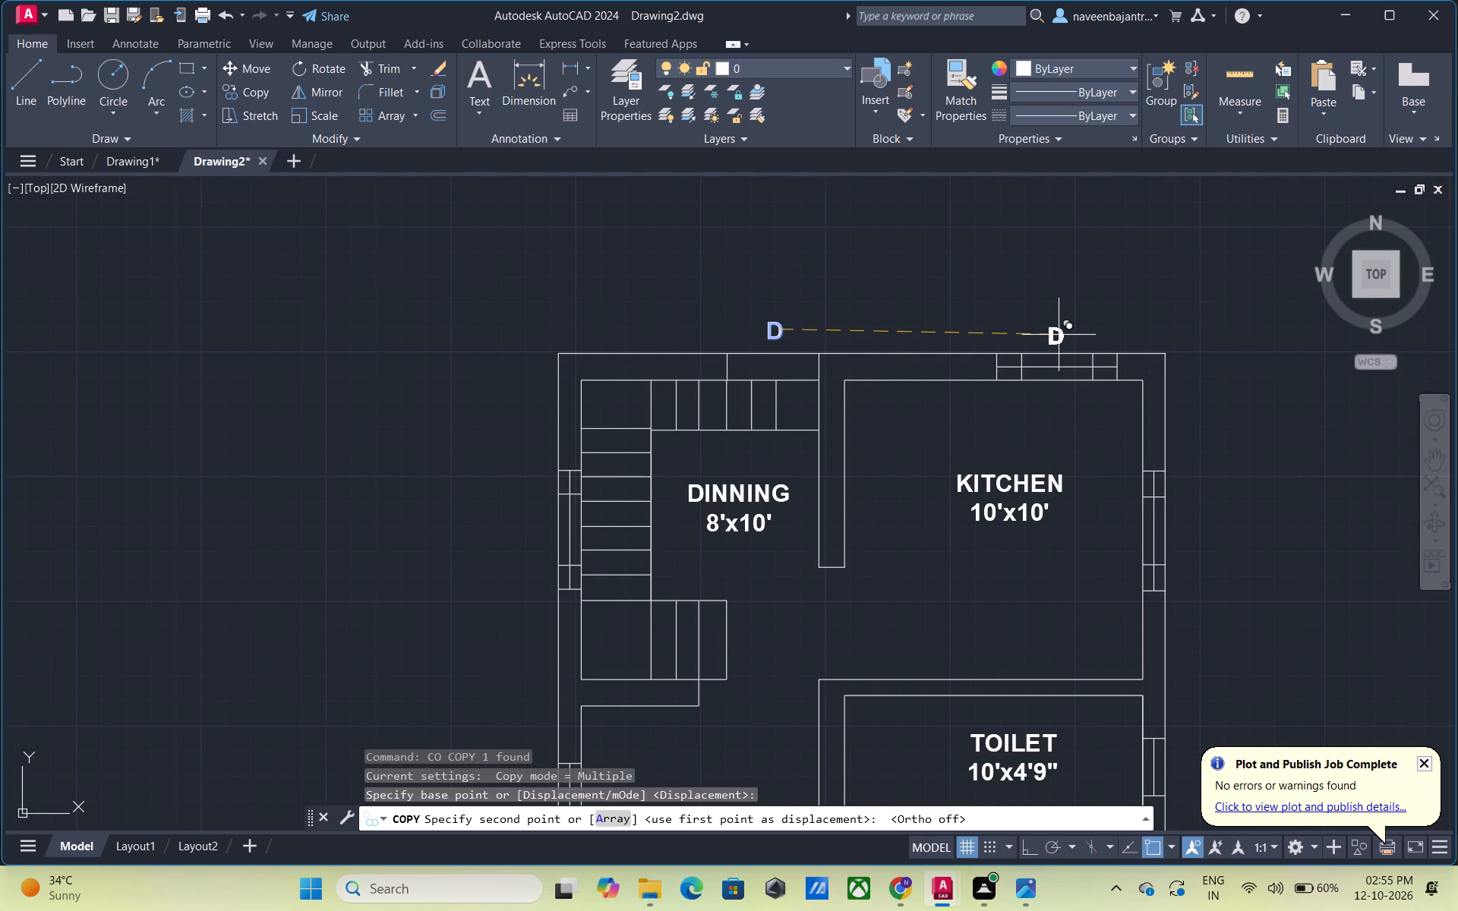
{"action": "scroll", "coordinate": [1058, 335], "scroll_direction": "up", "scroll_amount": 1}
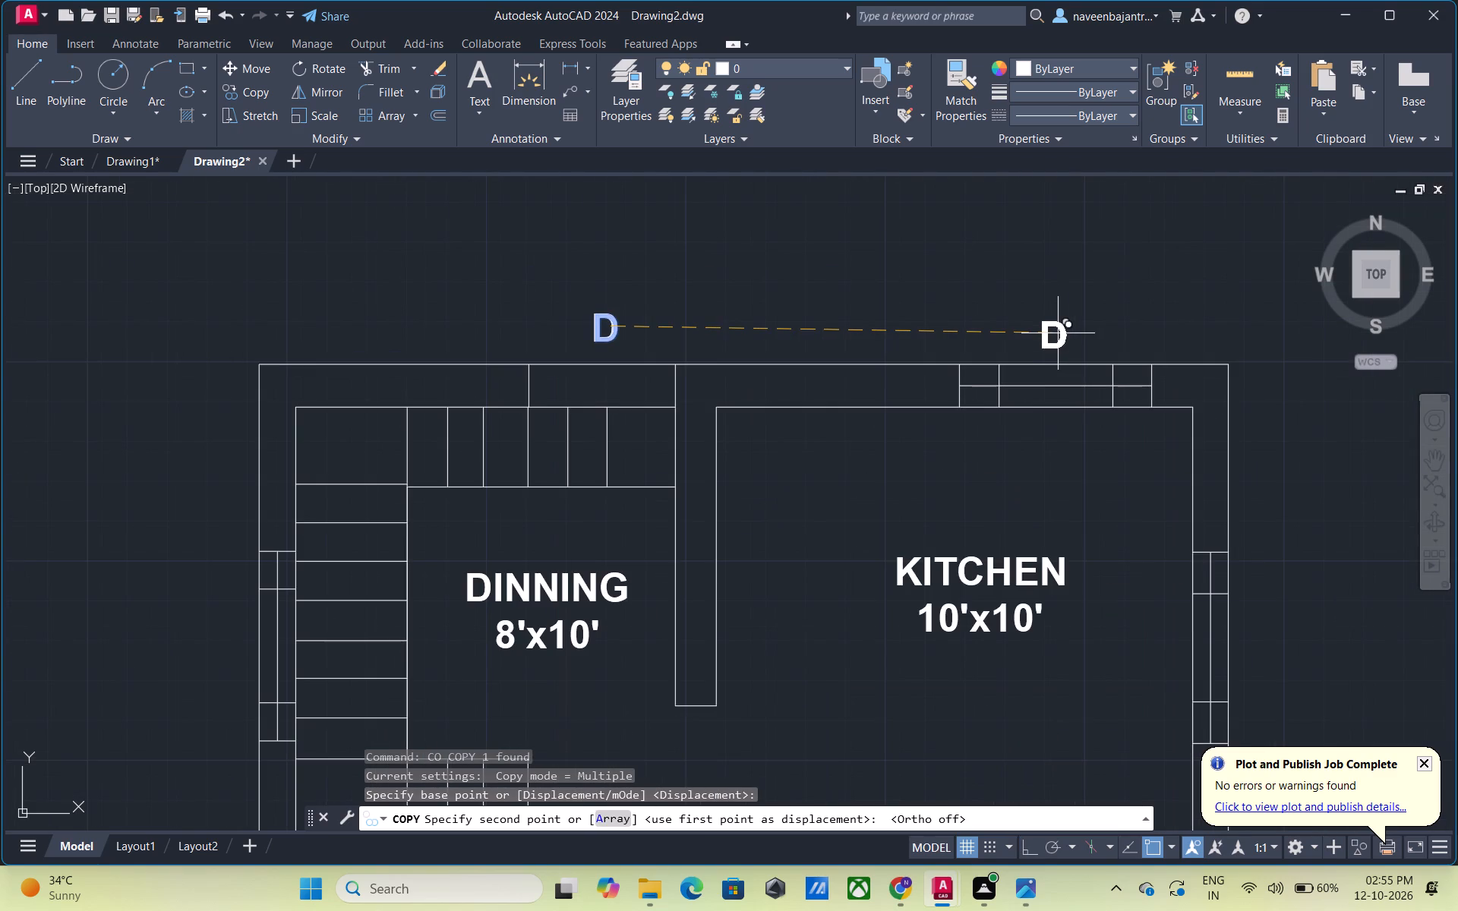
{"action": "left_click", "coordinate": [1059, 331]}
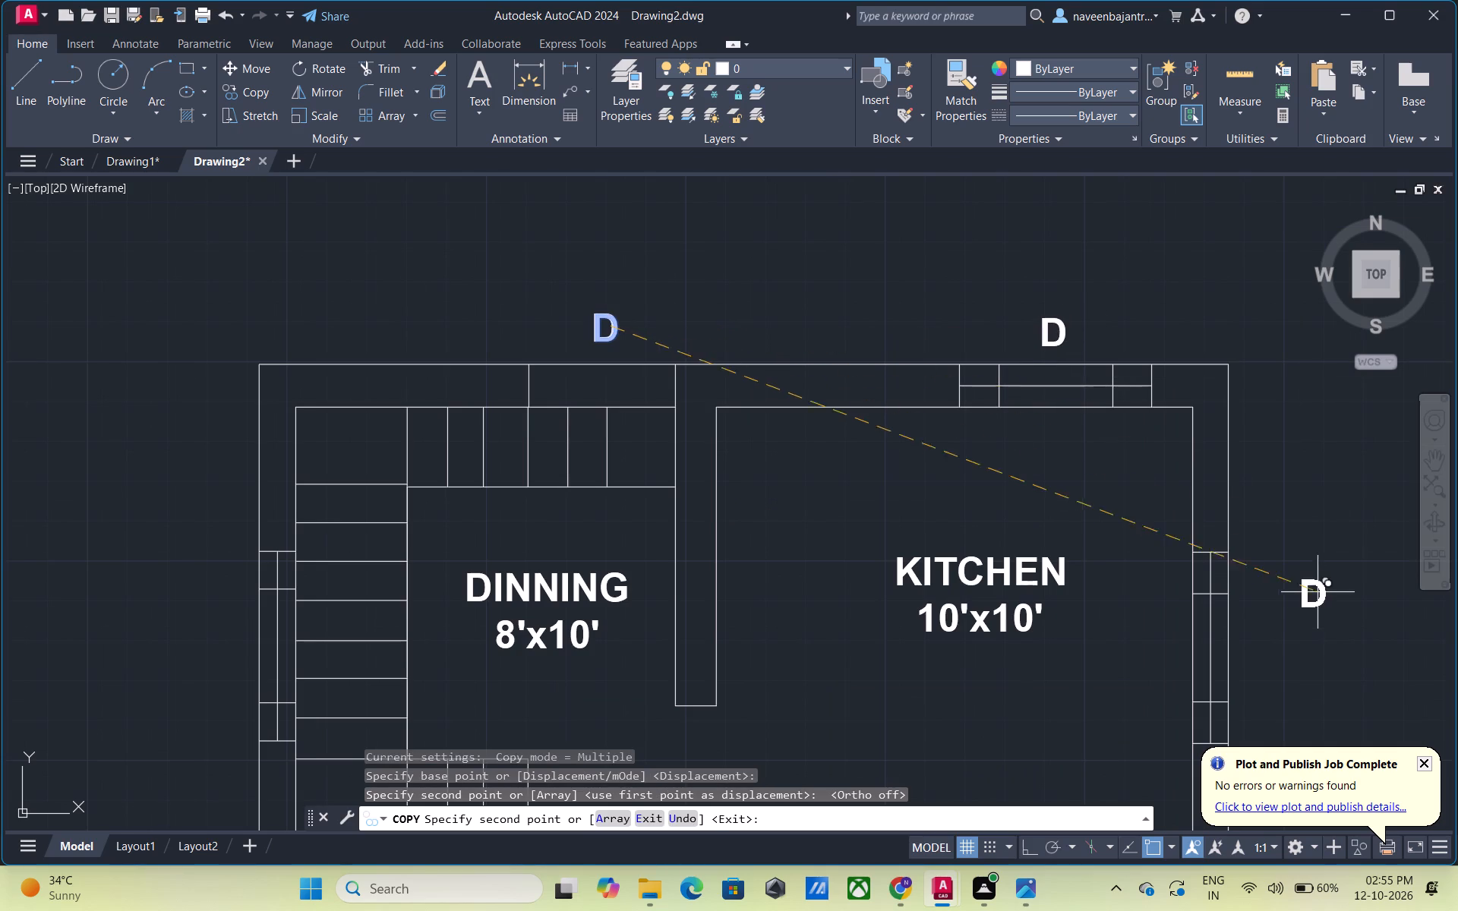
{"action": "middle_click_drag", "start_coordinate": [1326, 607], "coordinate": [1111, 367]}
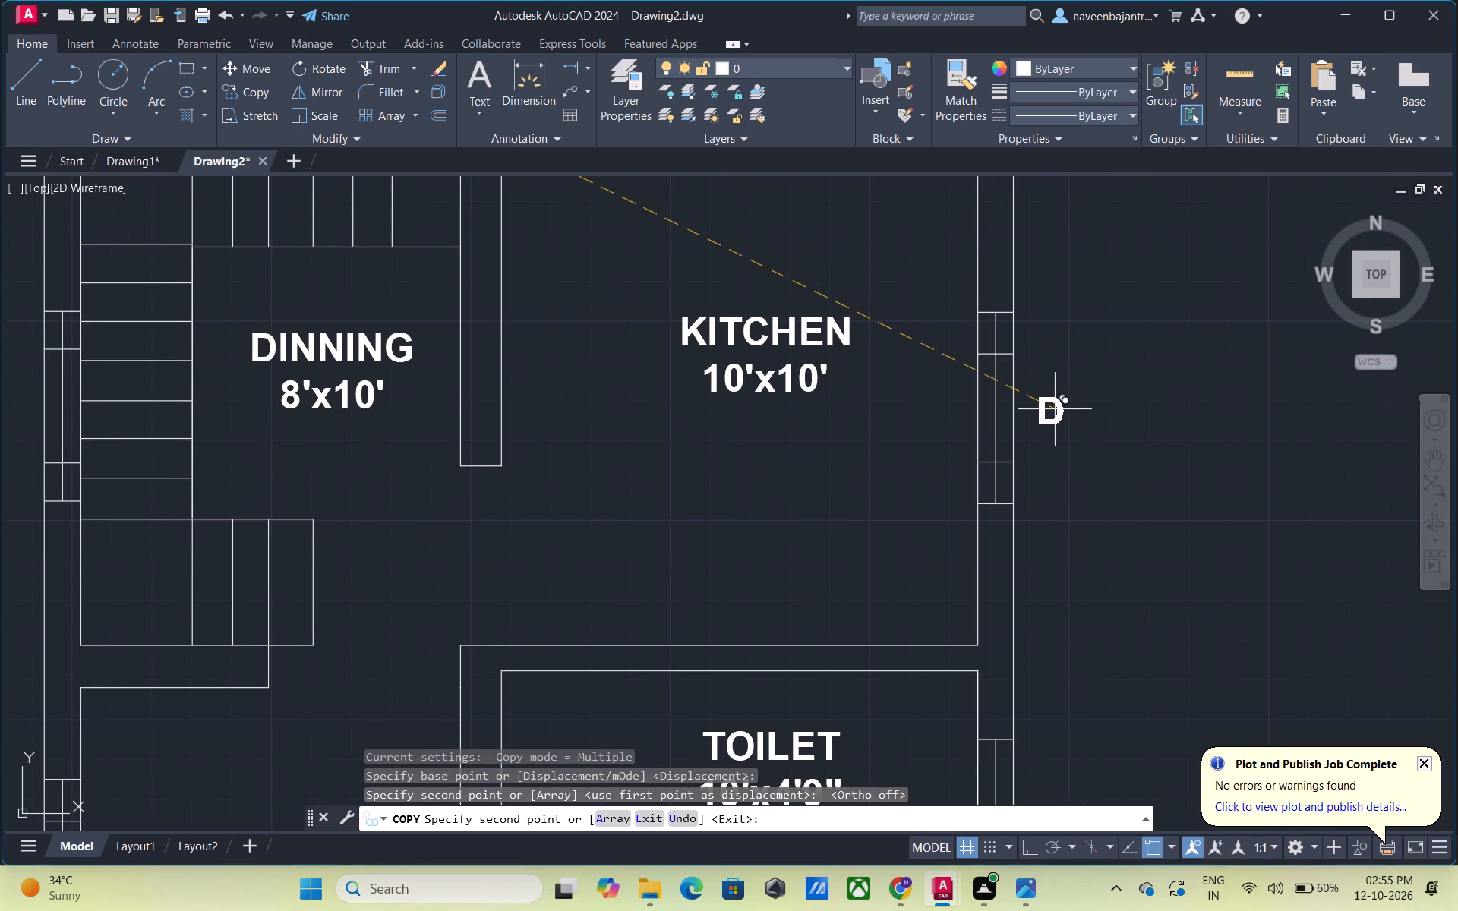
{"action": "left_click", "coordinate": [1042, 406]}
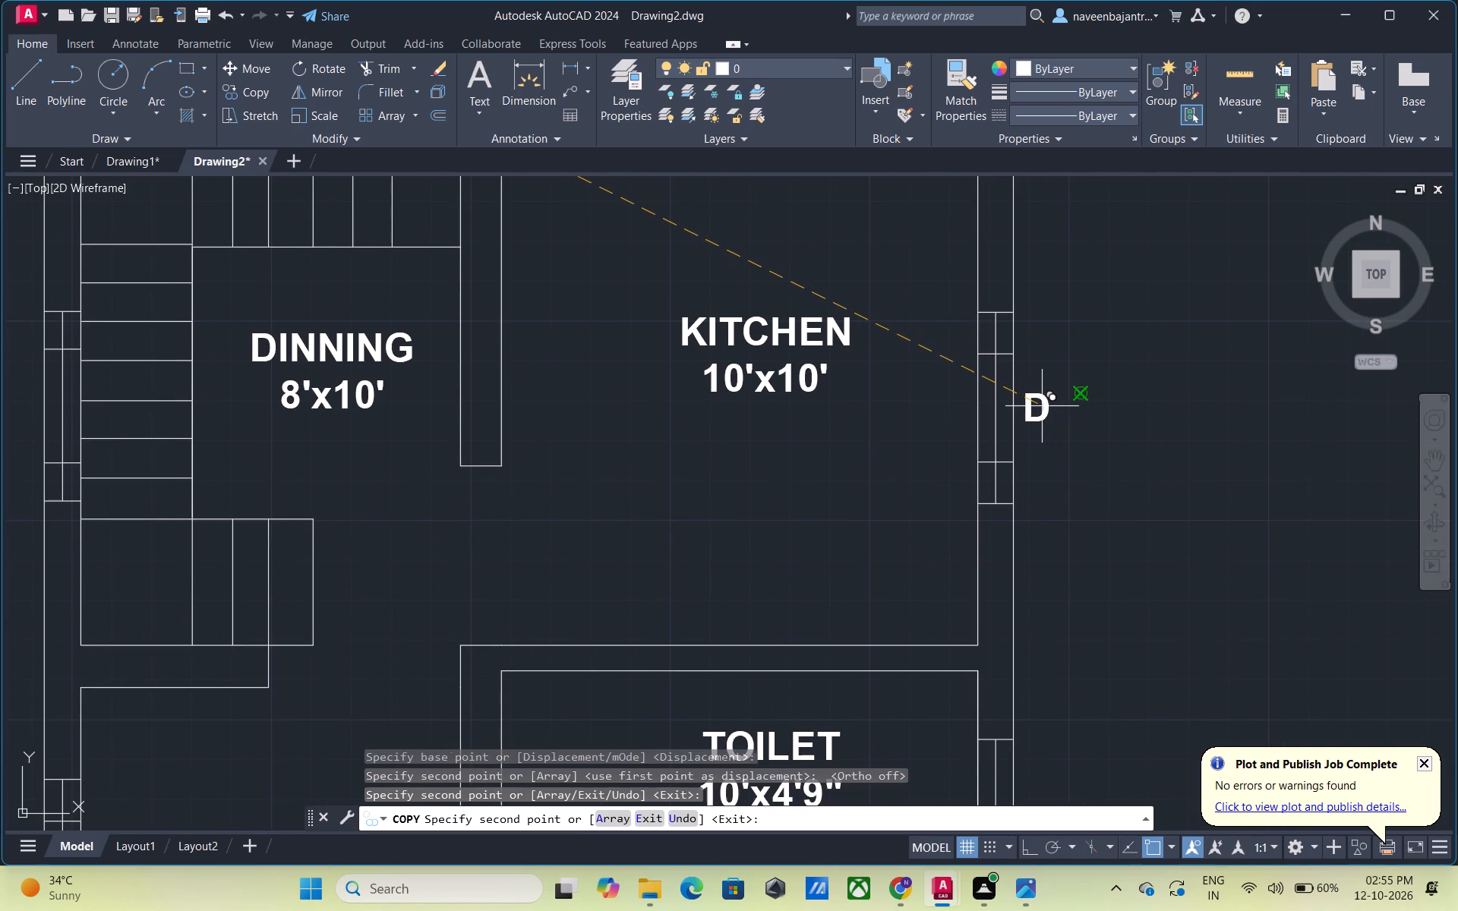
Continue copying the D label, placing copies outside the TOILET window and the BEDROOM window in the same outer side wall.
{"action": "scroll", "coordinate": [1044, 427], "scroll_direction": "down", "scroll_amount": 4}
{"action": "scroll", "coordinate": [1050, 533], "scroll_direction": "up", "scroll_amount": 4}
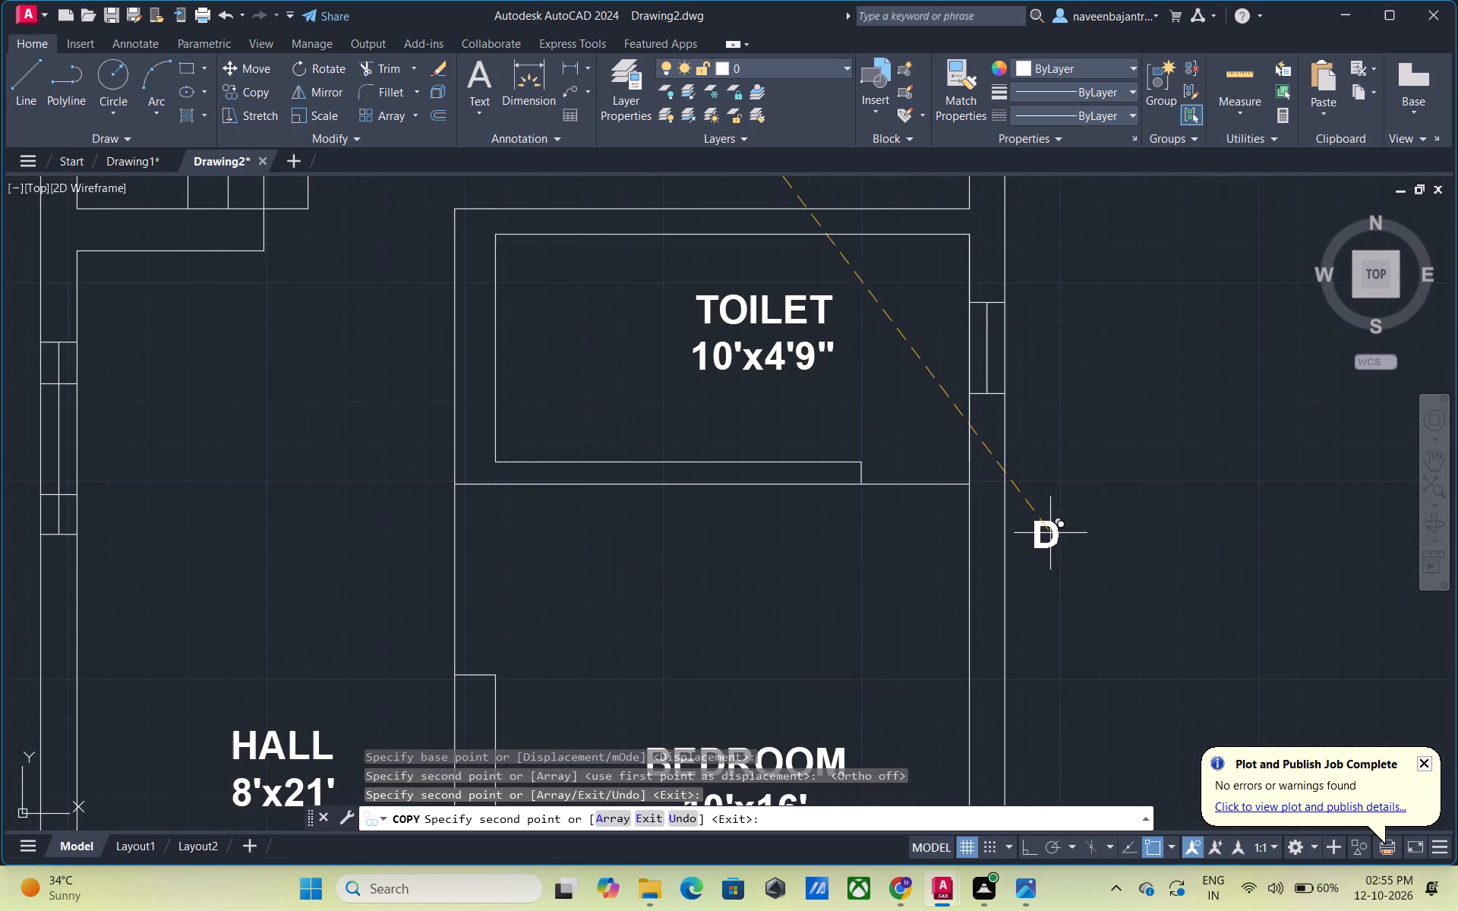
{"action": "left_click", "coordinate": [1043, 351]}
{"action": "scroll", "coordinate": [1043, 351], "scroll_direction": "down", "scroll_amount": 4}
{"action": "scroll", "coordinate": [1047, 495], "scroll_direction": "up", "scroll_amount": 1}
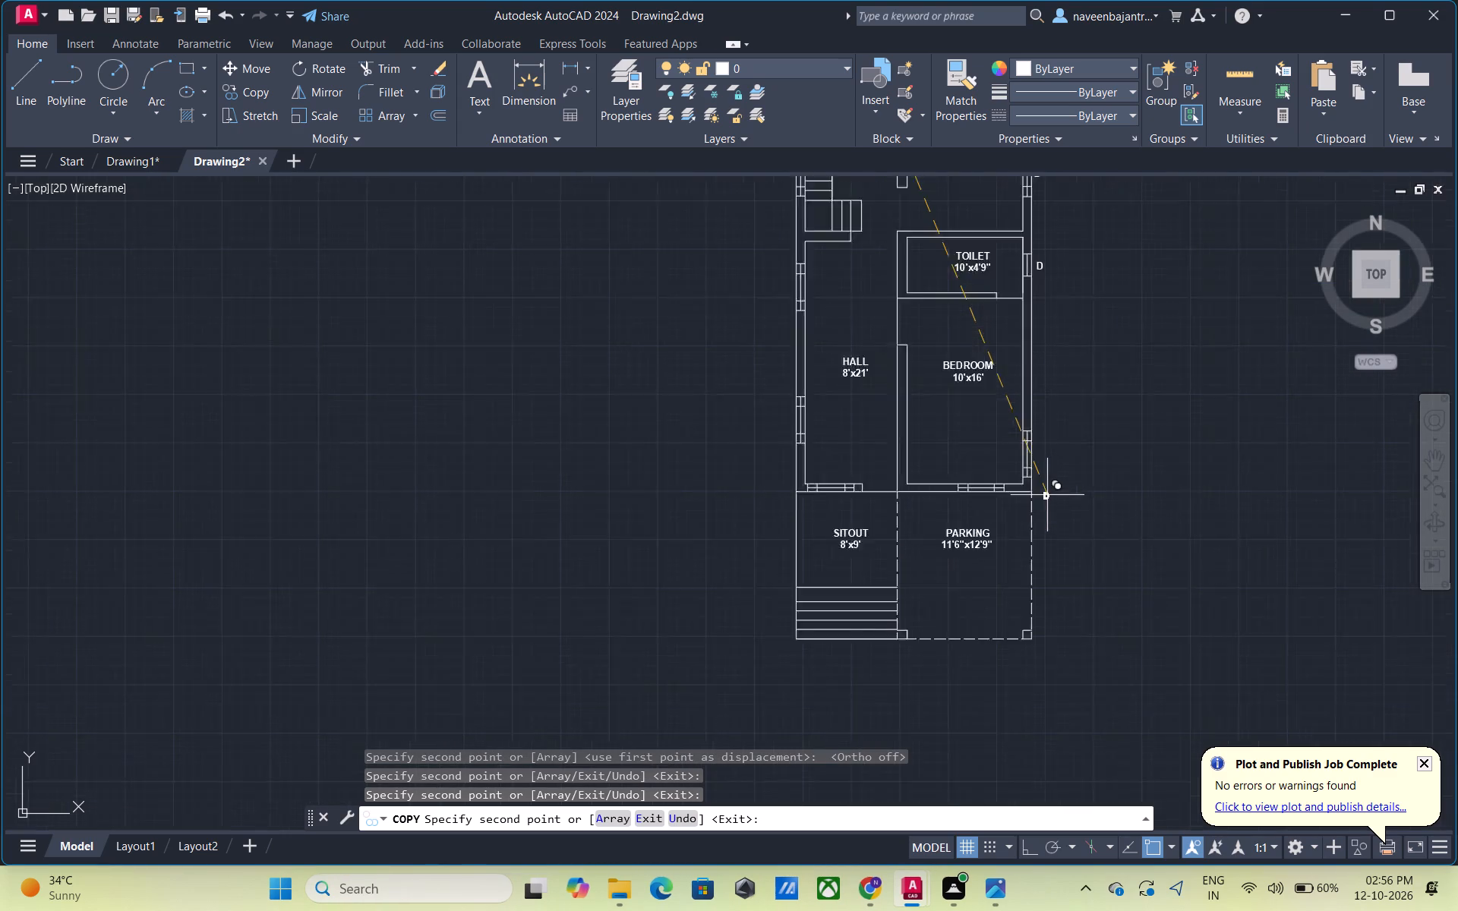
{"action": "scroll", "coordinate": [1047, 495], "scroll_direction": "up", "scroll_amount": 2}
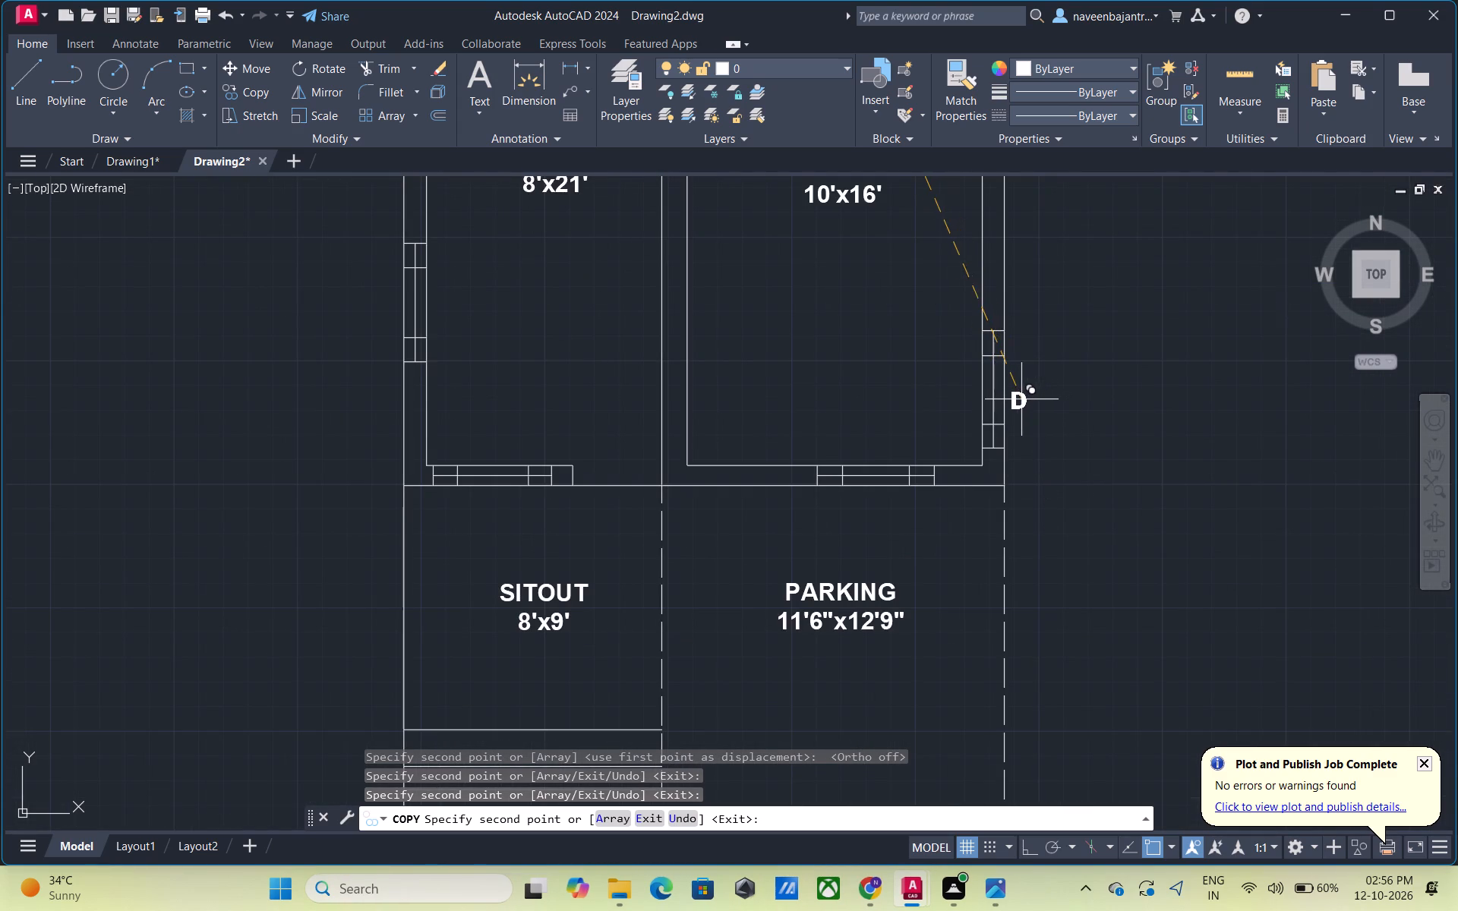
{"action": "scroll", "coordinate": [1021, 399], "scroll_direction": "up", "scroll_amount": 1}
{"action": "left_click", "coordinate": [1027, 383]}
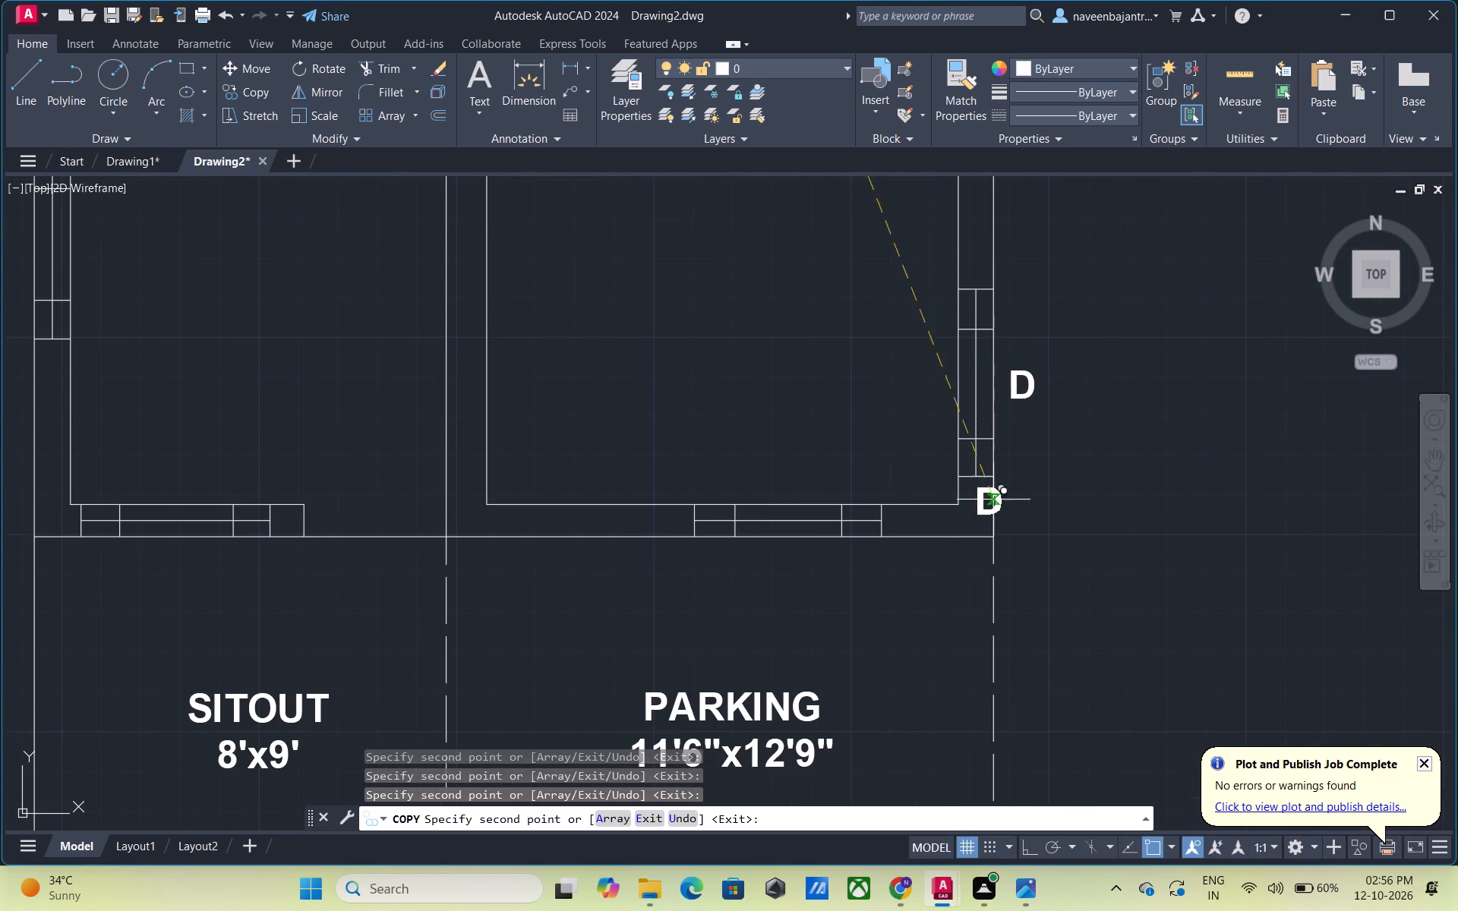
Place D label copies just outside the BEDROOM and HALL front-wall windows, on the PARKING and SITOUT side.
{"action": "left_click", "coordinate": [796, 556]}
{"action": "scroll", "coordinate": [796, 558], "scroll_direction": "down", "scroll_amount": 1}
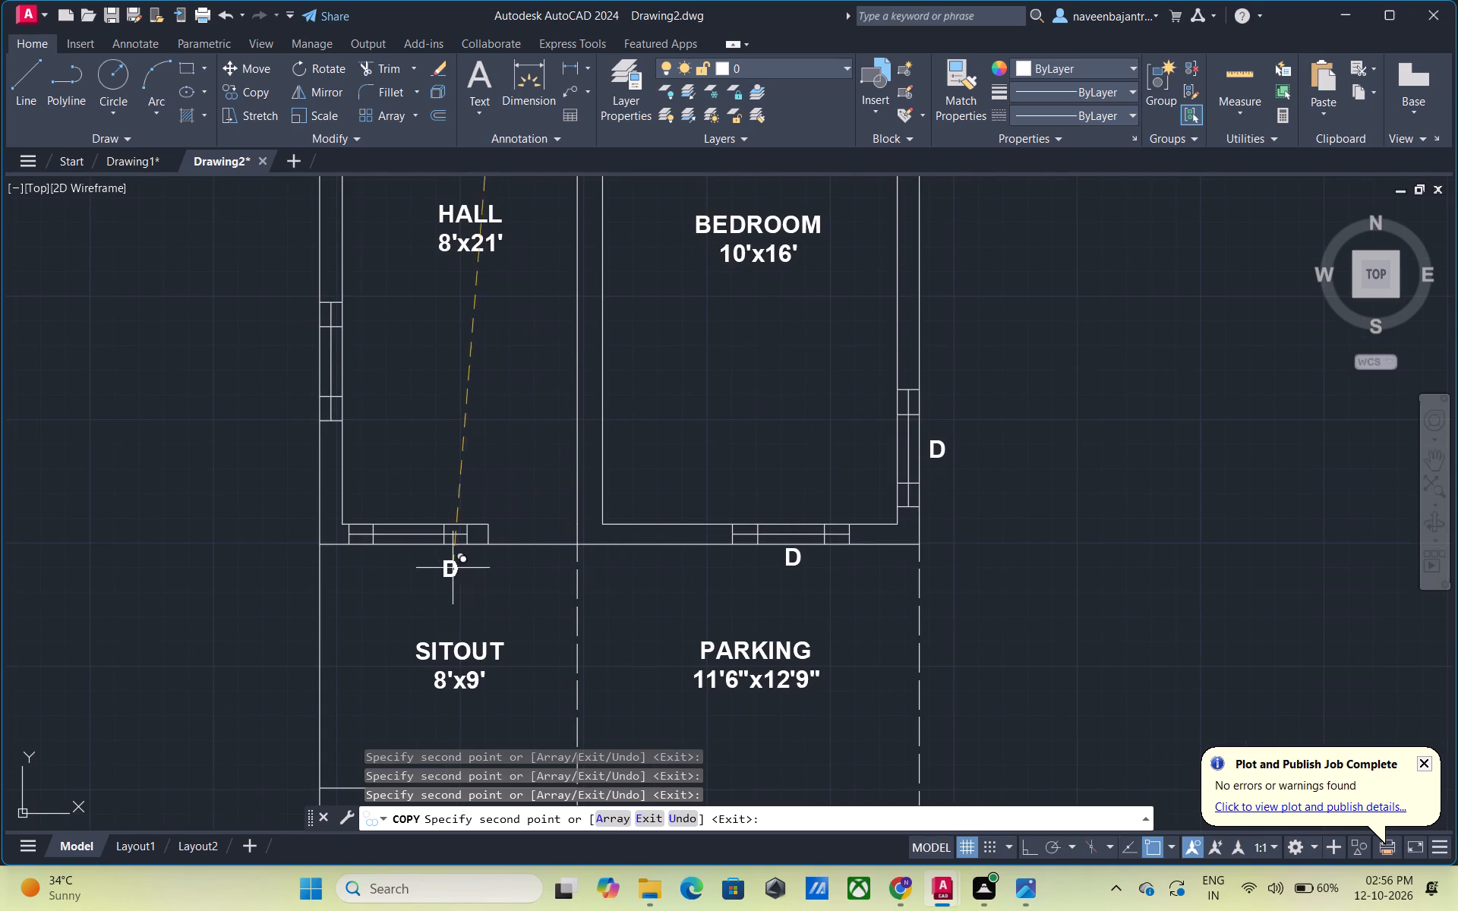
{"action": "scroll", "coordinate": [423, 569], "scroll_direction": "up", "scroll_amount": 3}
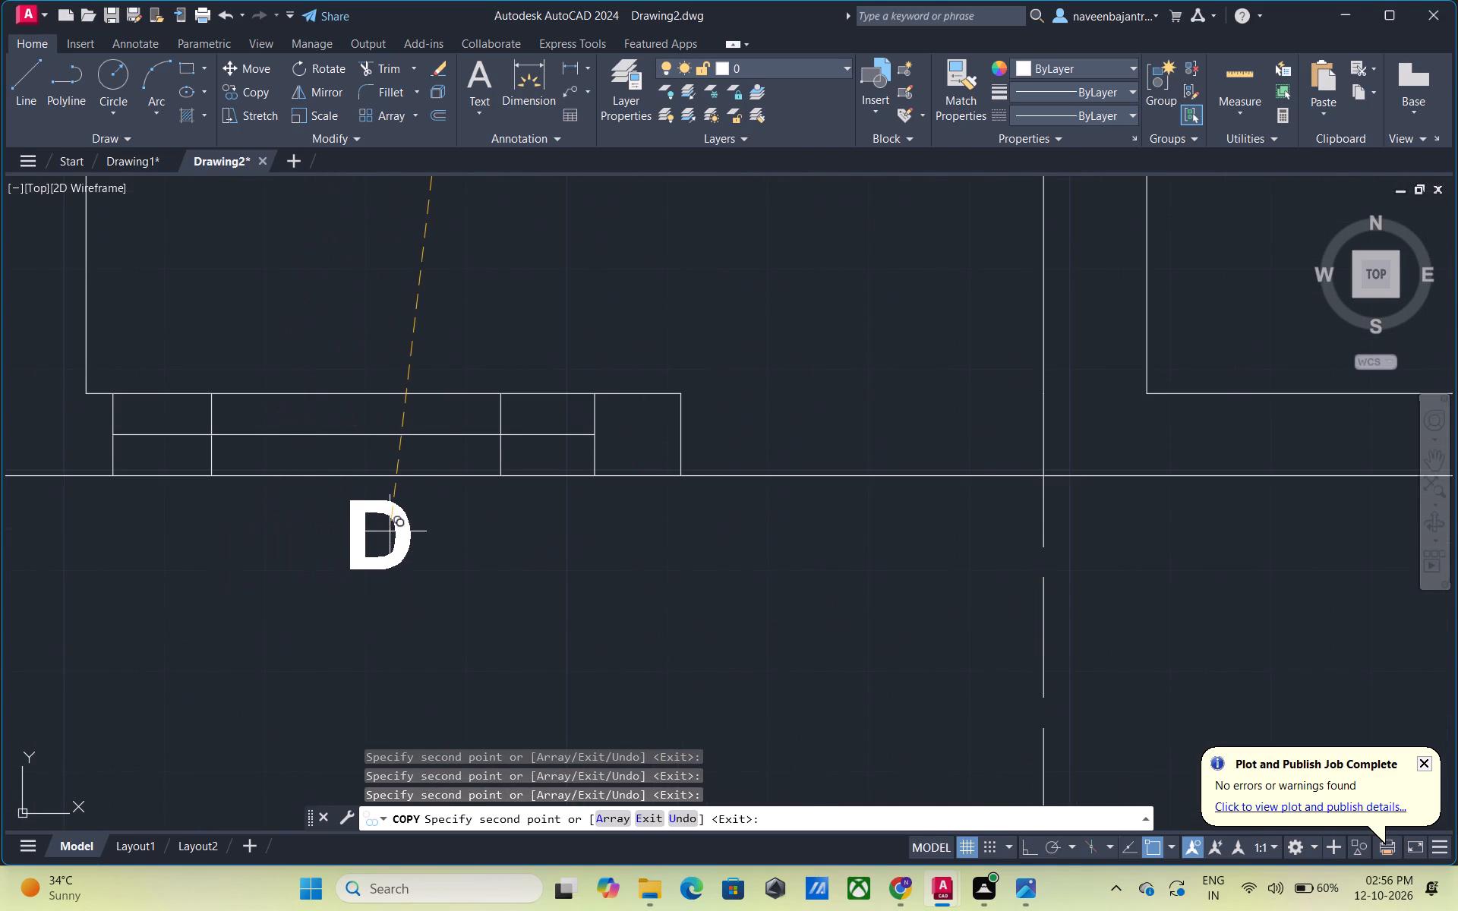
{"action": "left_click", "coordinate": [373, 531]}
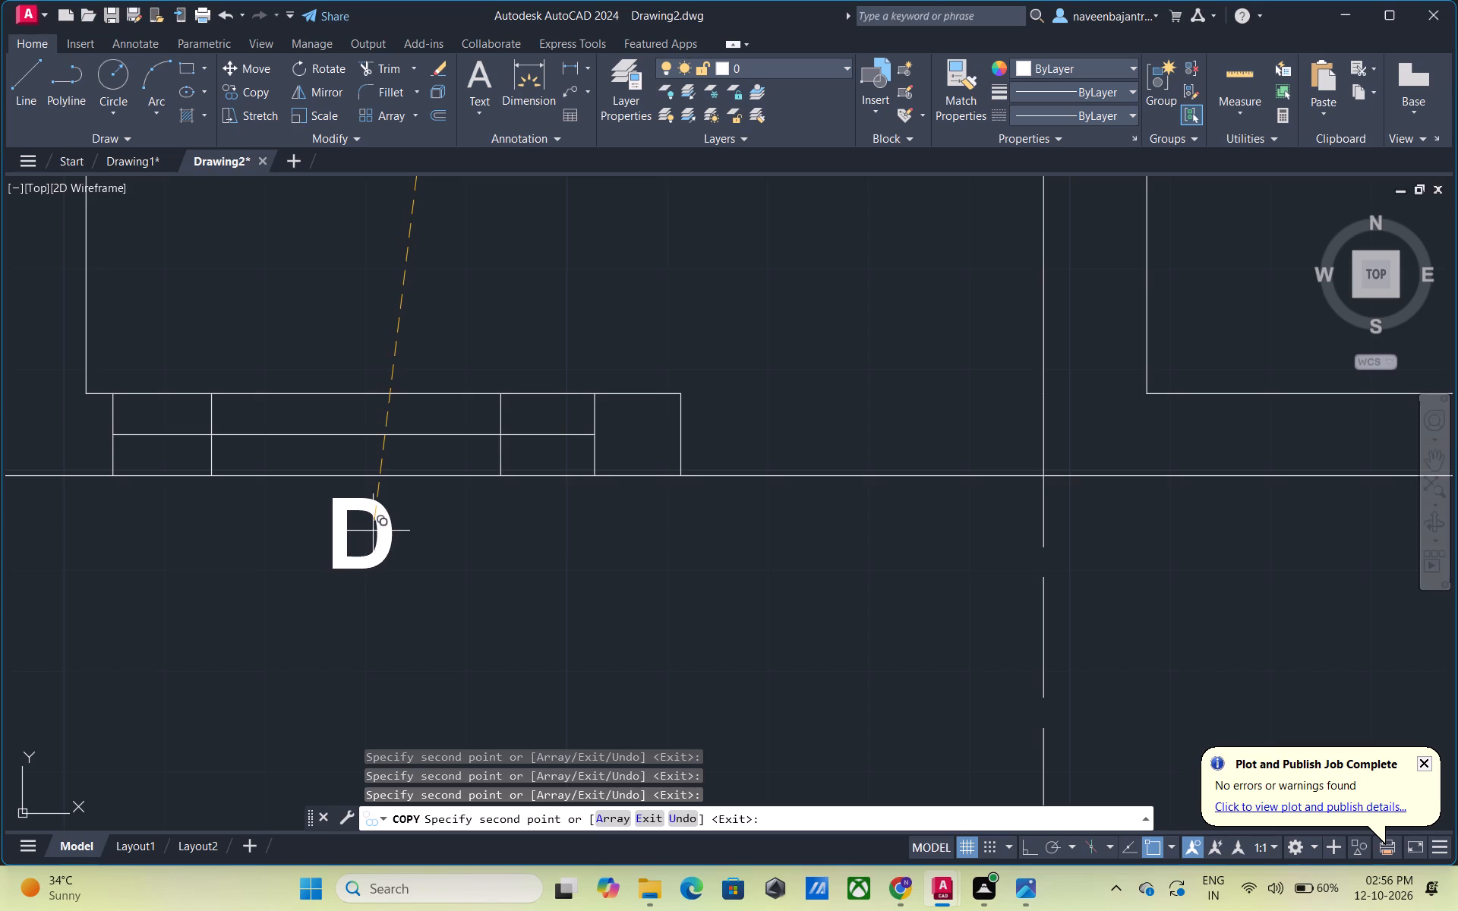
Place D label copies outside the two HALL side-wall windows and the window beside the DINNING staircase, and end the copy.
{"action": "scroll", "coordinate": [373, 531], "scroll_direction": "down", "scroll_amount": 3}
{"action": "middle_click_drag", "start_coordinate": [247, 352], "coordinate": [299, 424]}
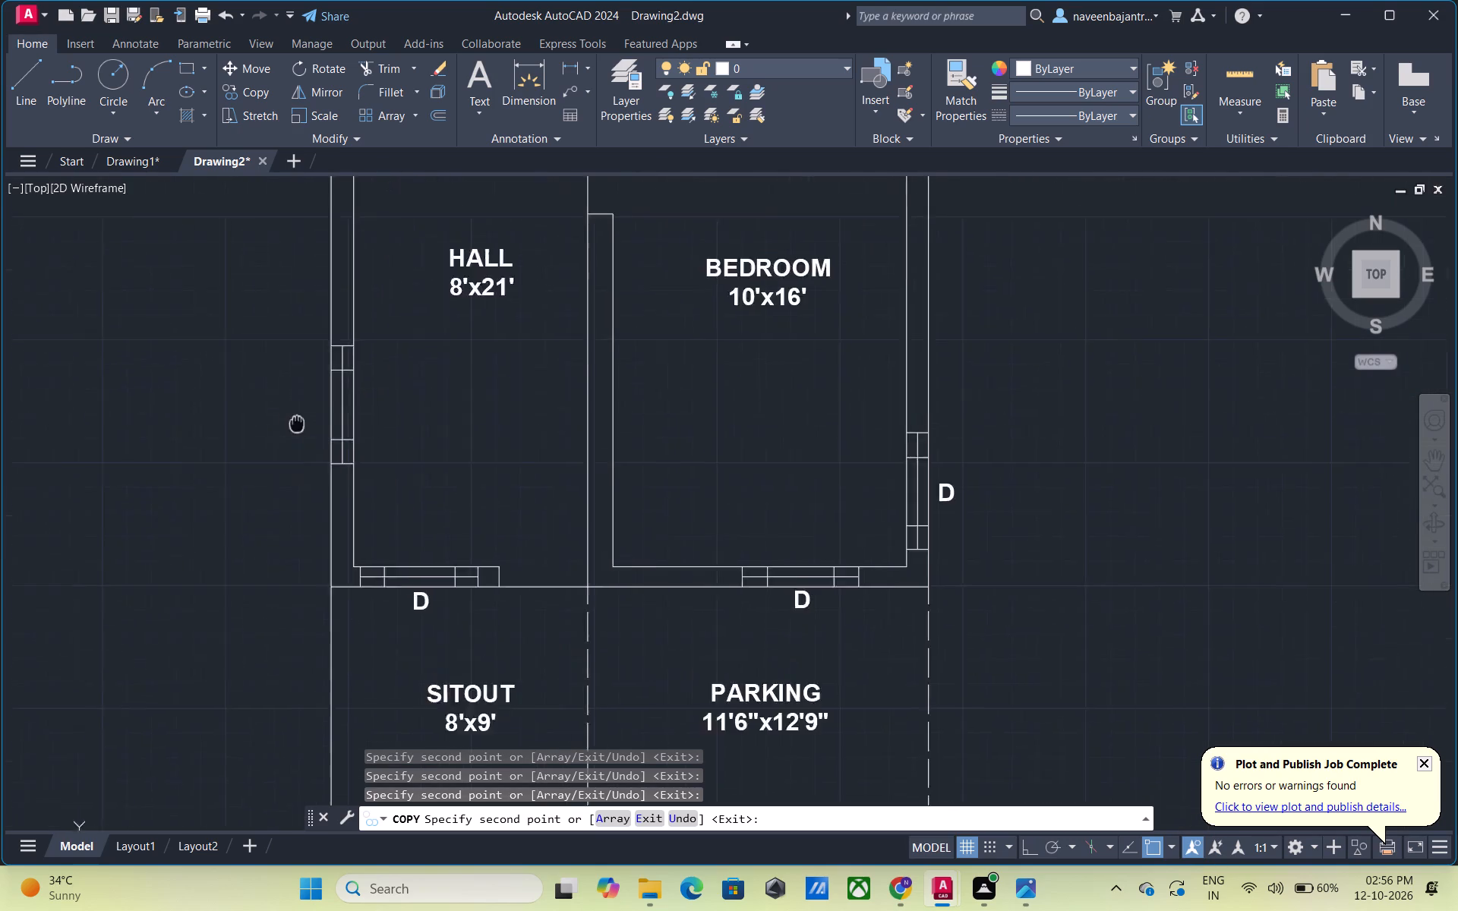
{"action": "middle_click_drag", "start_coordinate": [299, 424], "coordinate": [544, 449]}
{"action": "scroll", "coordinate": [546, 449], "scroll_direction": "up", "scroll_amount": 2}
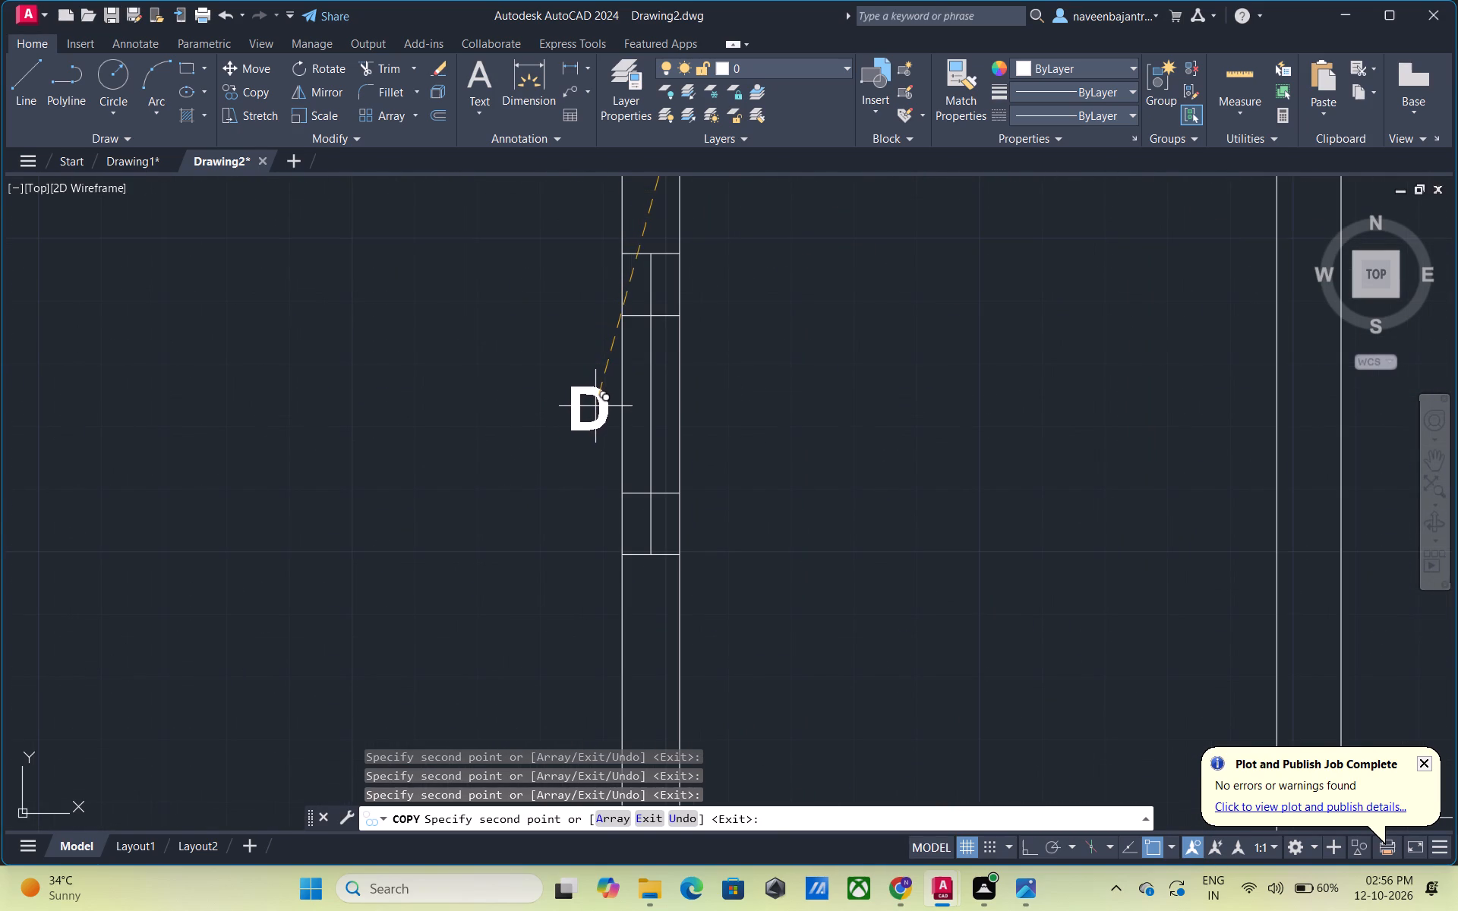
{"action": "left_click", "coordinate": [595, 406]}
{"action": "scroll", "coordinate": [595, 406], "scroll_direction": "down", "scroll_amount": 4}
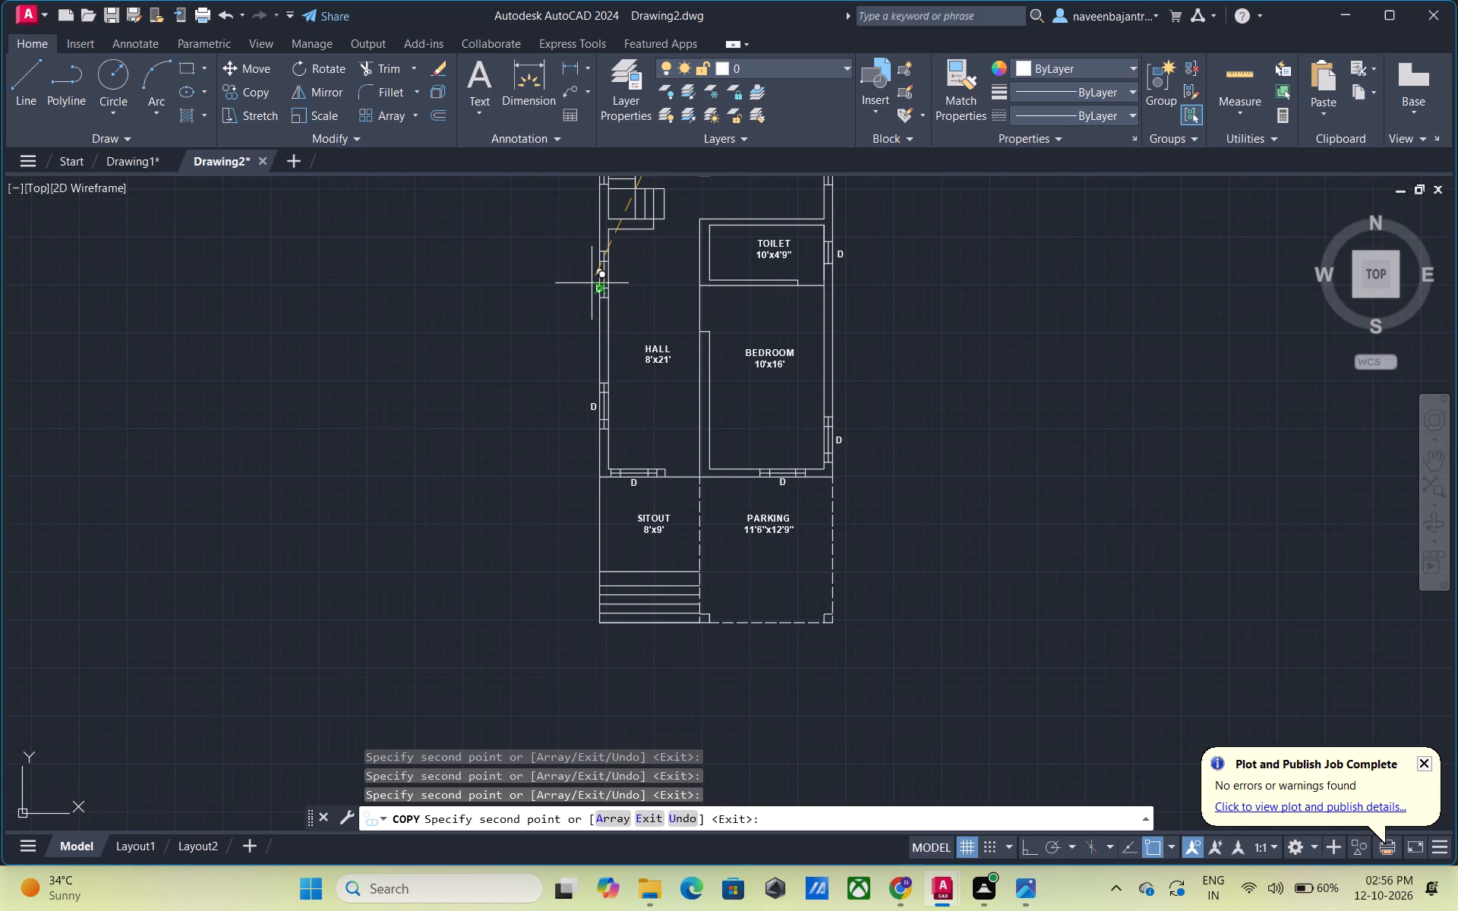
{"action": "middle_click_drag", "start_coordinate": [592, 283], "coordinate": [582, 459]}
{"action": "scroll", "coordinate": [577, 463], "scroll_direction": "up", "scroll_amount": 2}
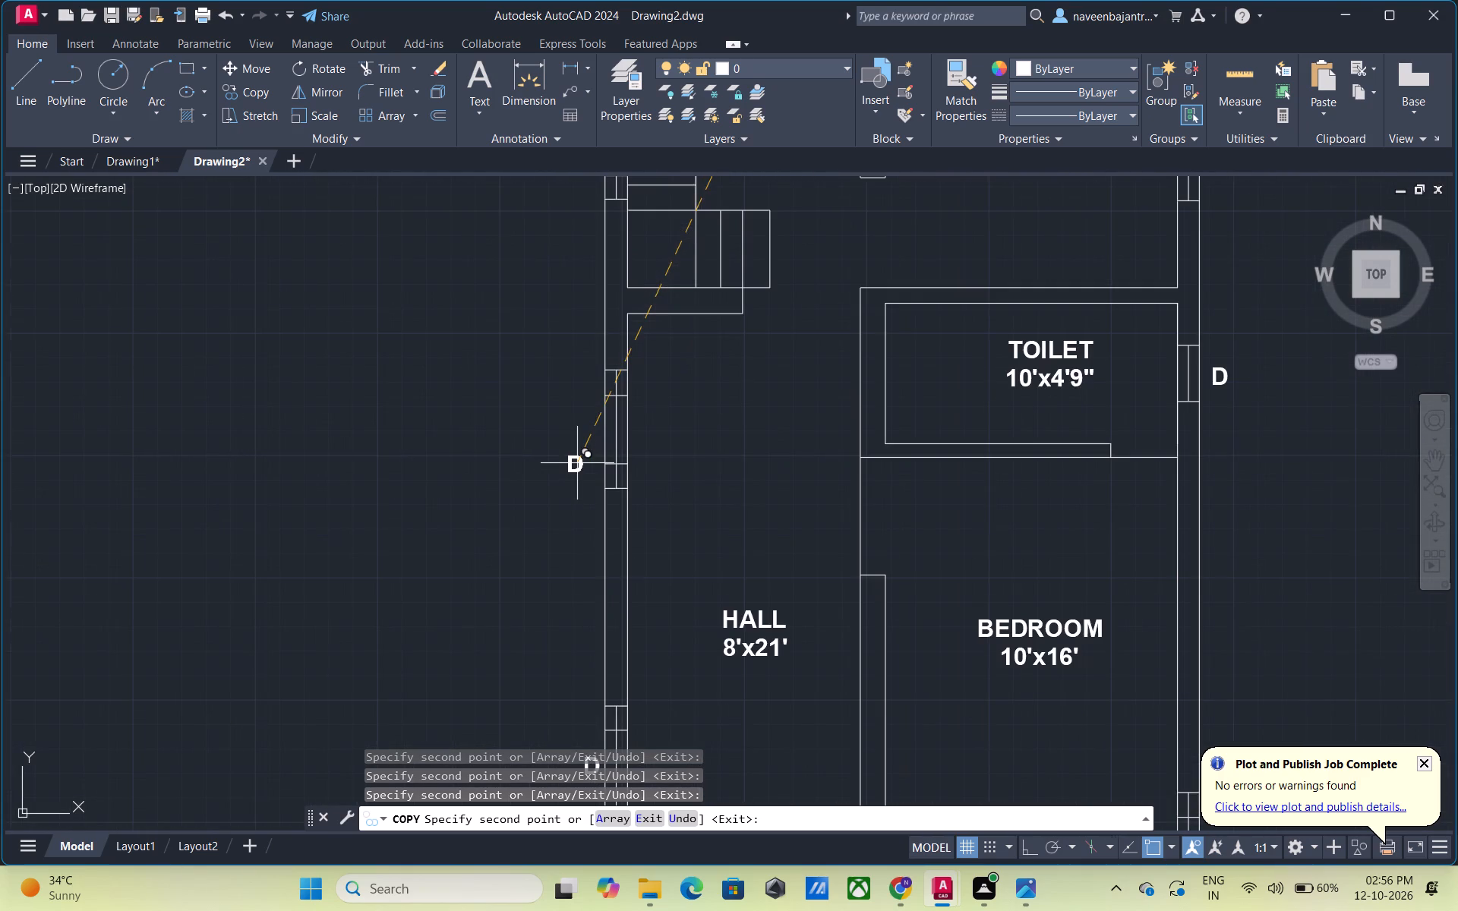
{"action": "scroll", "coordinate": [587, 430], "scroll_direction": "up", "scroll_amount": 2}
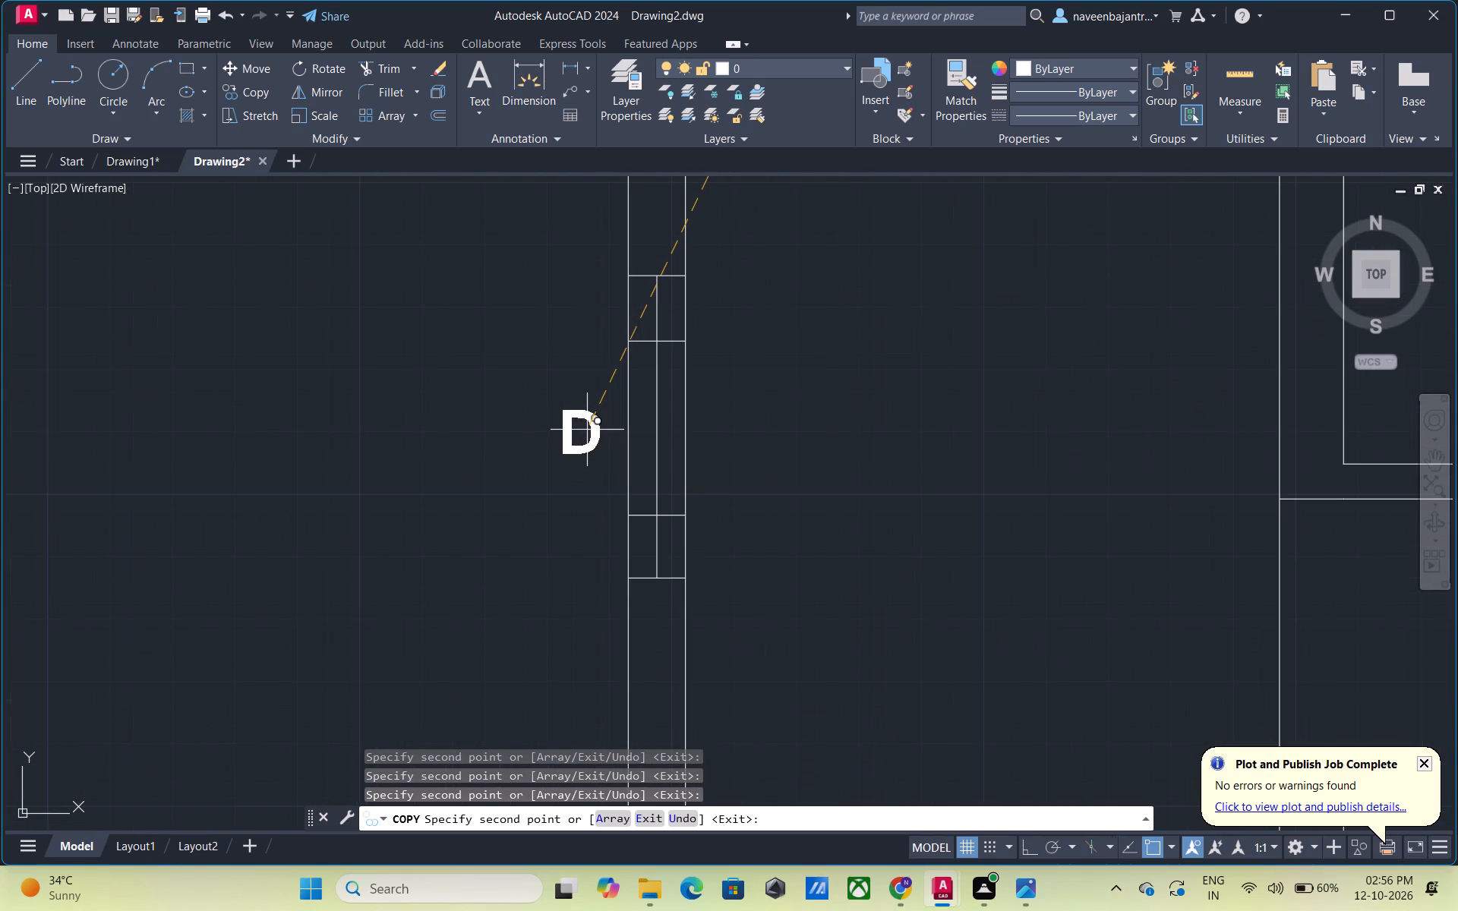
{"action": "left_click", "coordinate": [587, 430]}
{"action": "scroll", "coordinate": [587, 430], "scroll_direction": "down", "scroll_amount": 5}
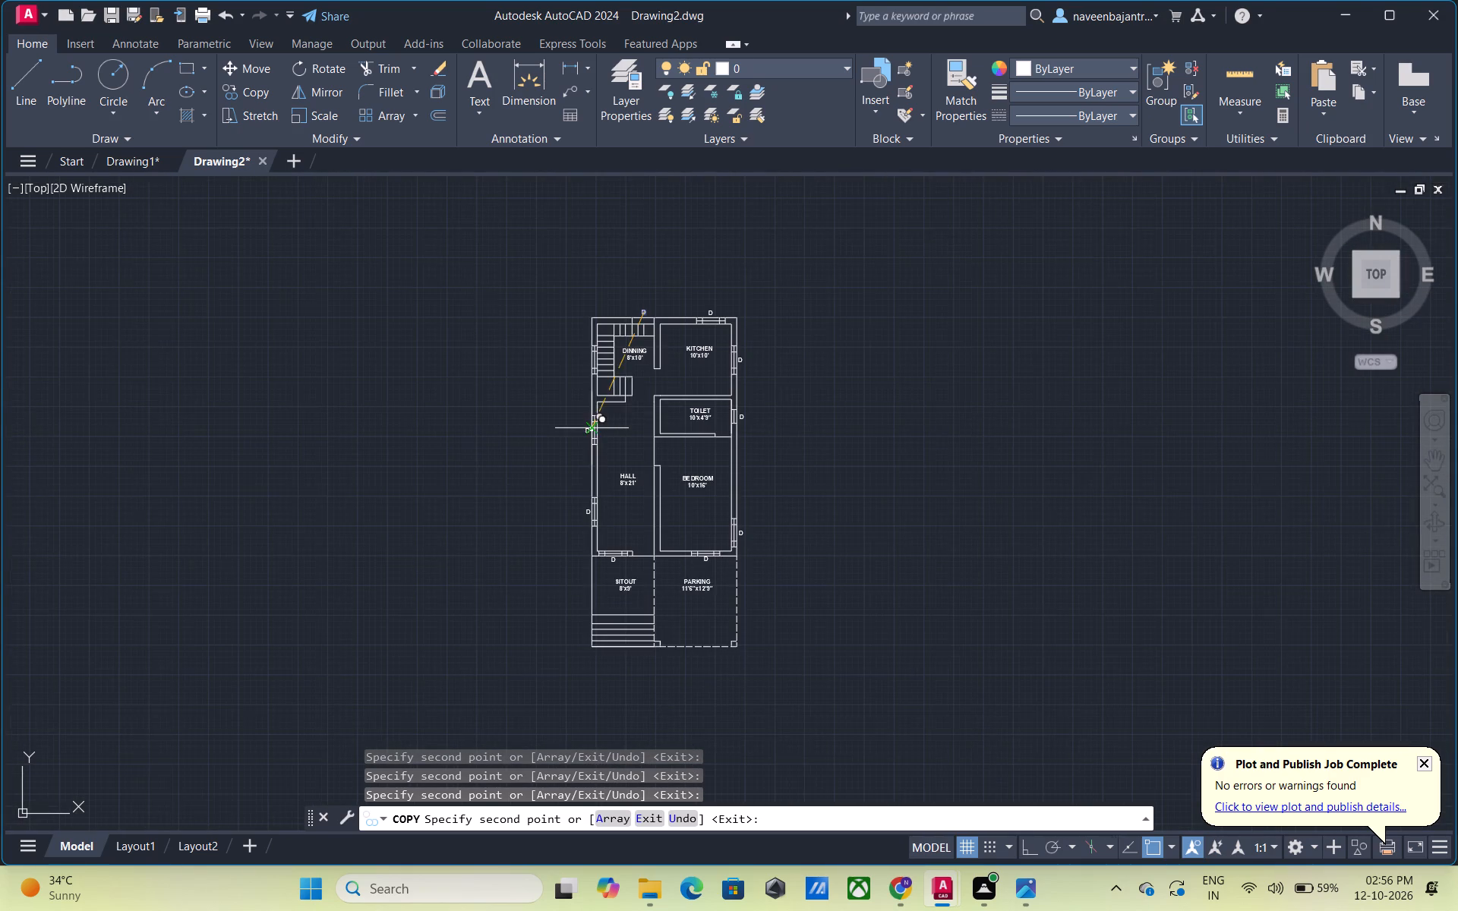
{"action": "scroll", "coordinate": [574, 365], "scroll_direction": "up", "scroll_amount": 4}
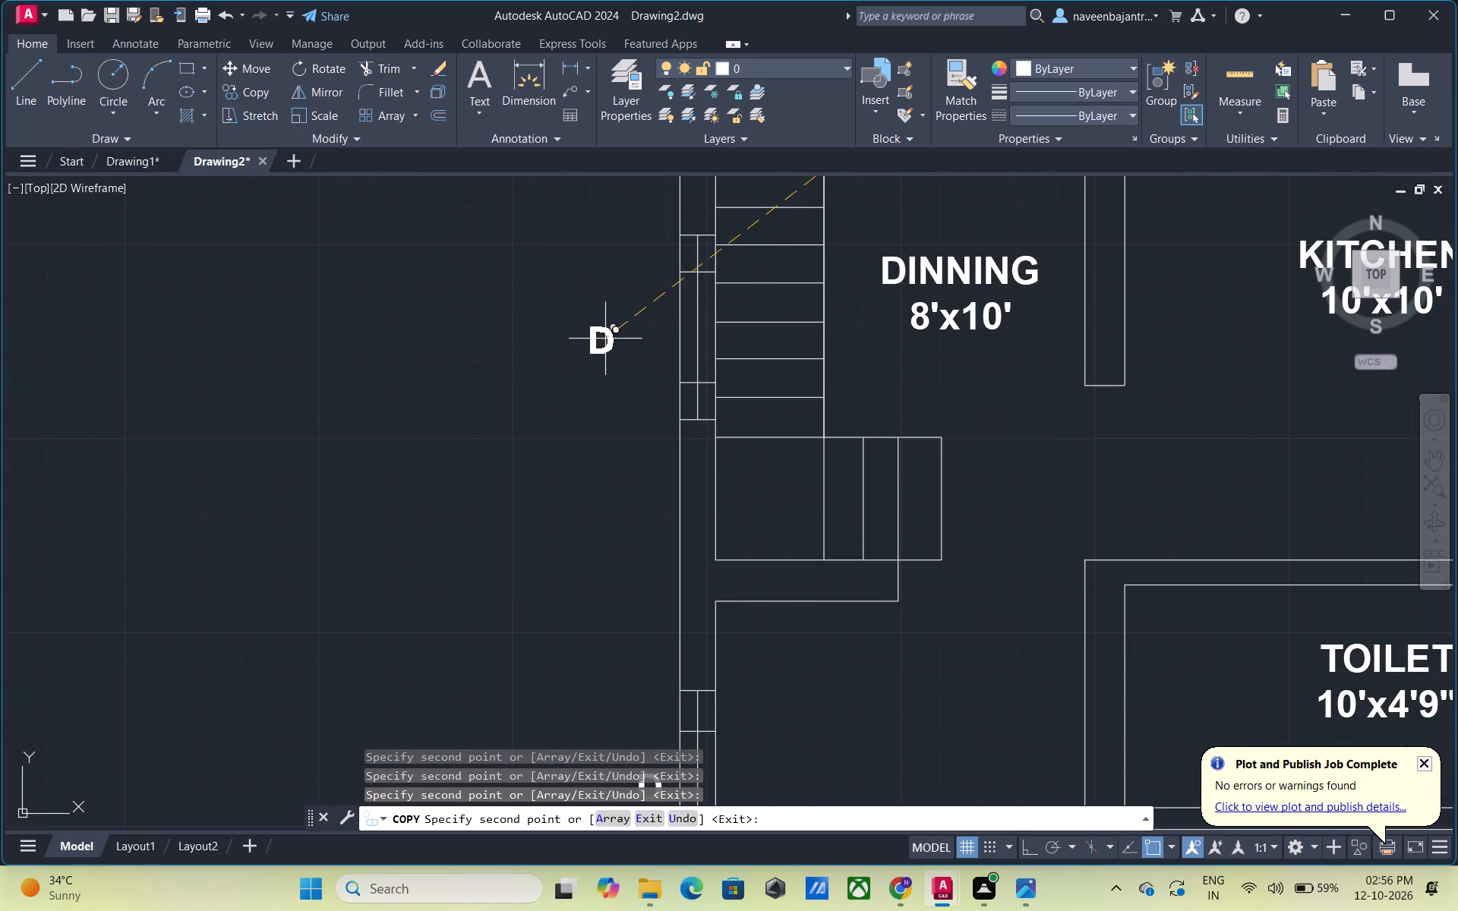
{"action": "left_click", "coordinate": [658, 328]}
{"action": "scroll", "coordinate": [658, 328], "scroll_direction": "down", "scroll_amount": 4}
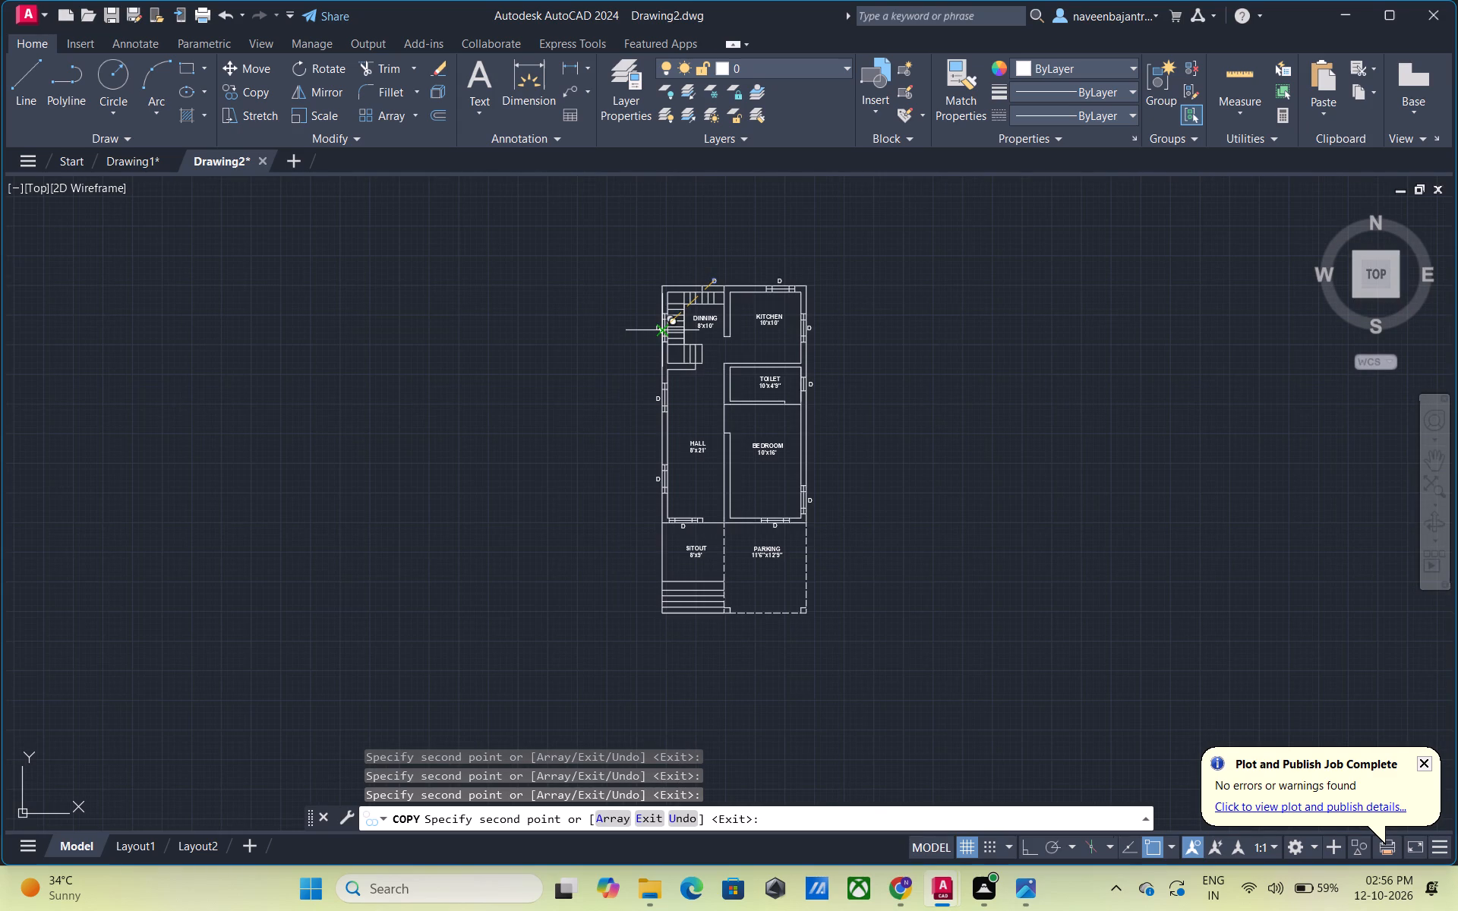
{"action": "key", "text": "Escape"}
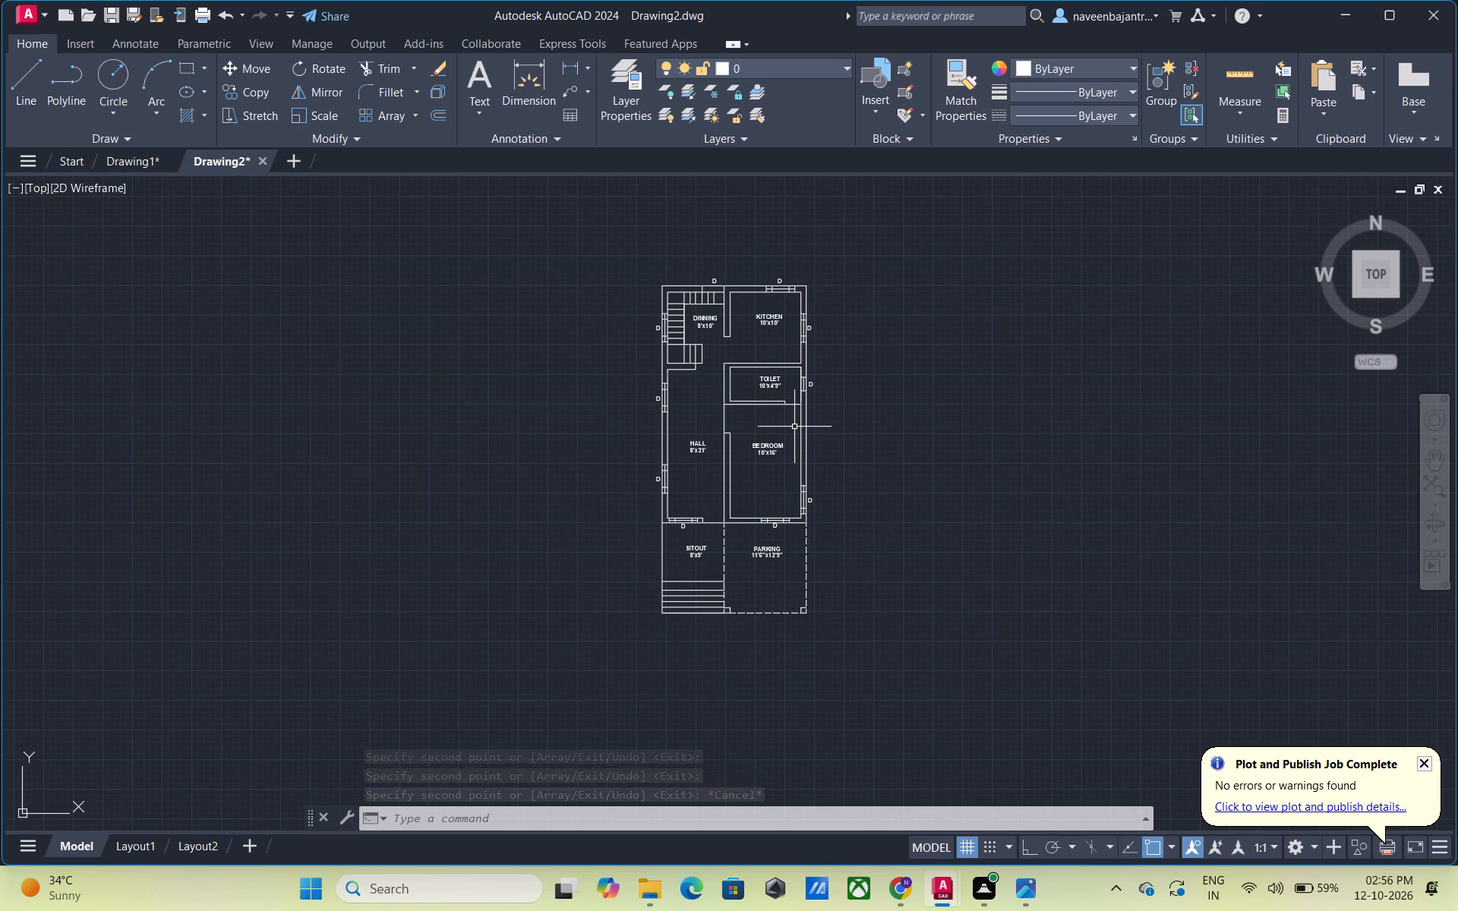
Copy the D label below the HALL front window to the door opening between HALL and SITOUT.
{"action": "scroll", "coordinate": [796, 553], "scroll_direction": "up", "scroll_amount": 2}
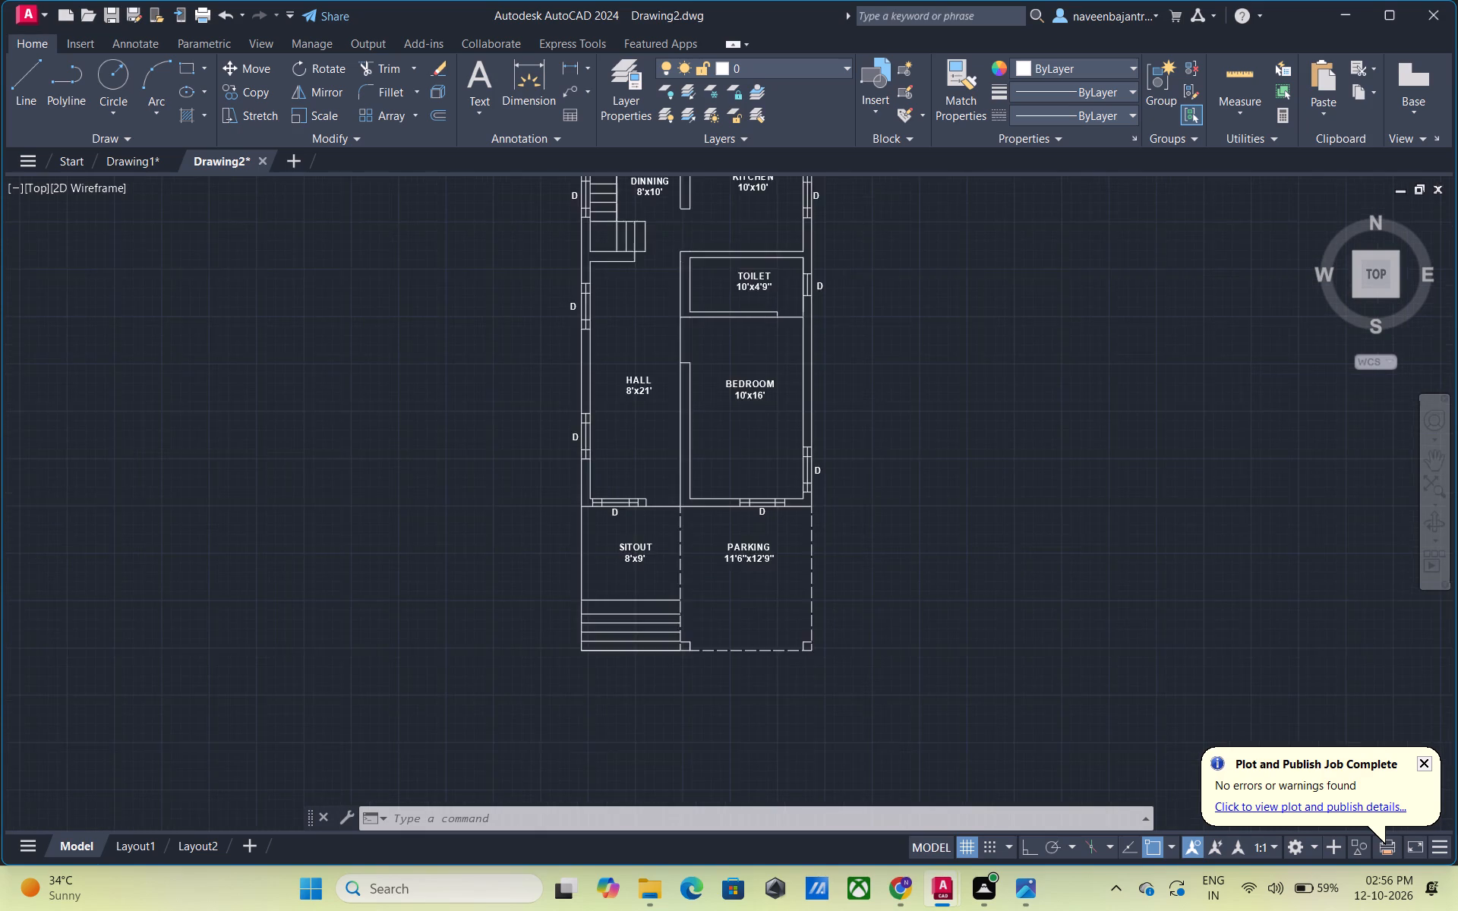
{"action": "scroll", "coordinate": [796, 553], "scroll_direction": "up", "scroll_amount": 1}
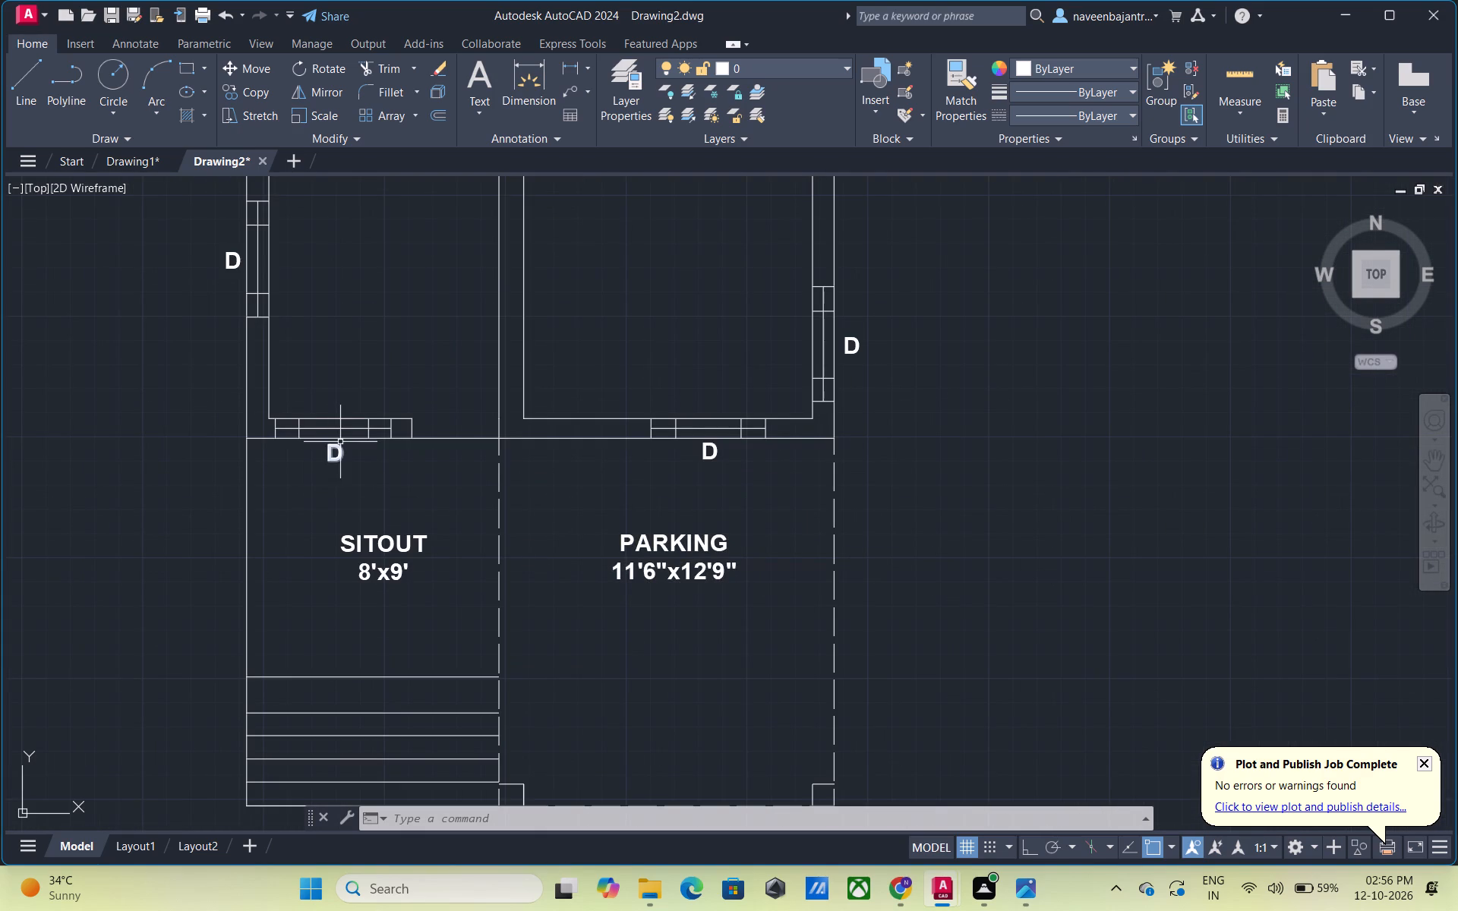
{"action": "left_click", "coordinate": [340, 452]}
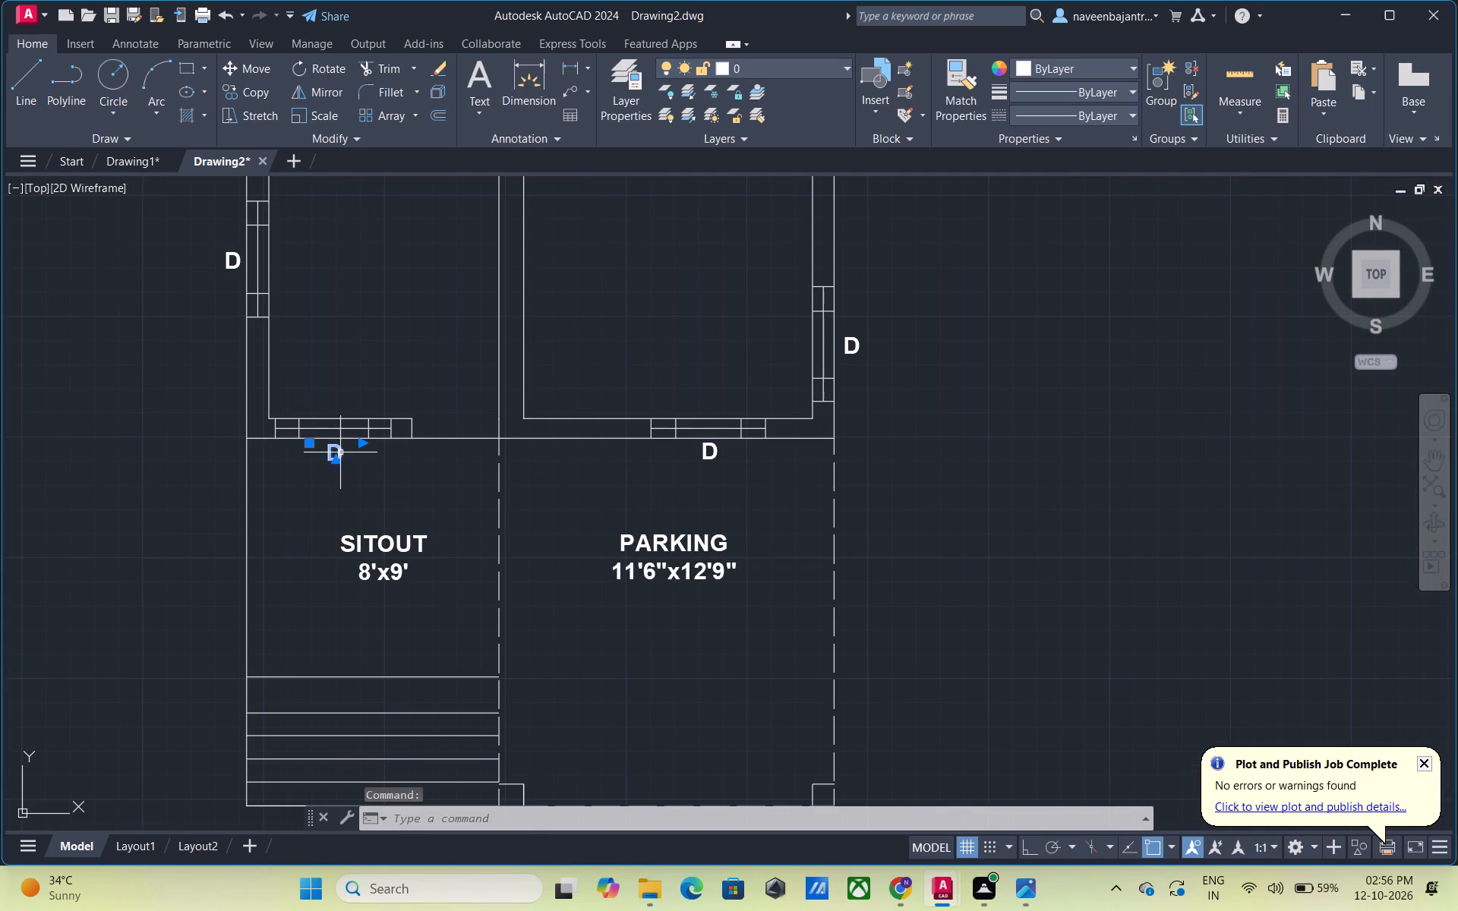
{"action": "type", "text": "CO"}
{"action": "key", "text": "space"}
{"action": "left_click", "coordinate": [340, 452]}
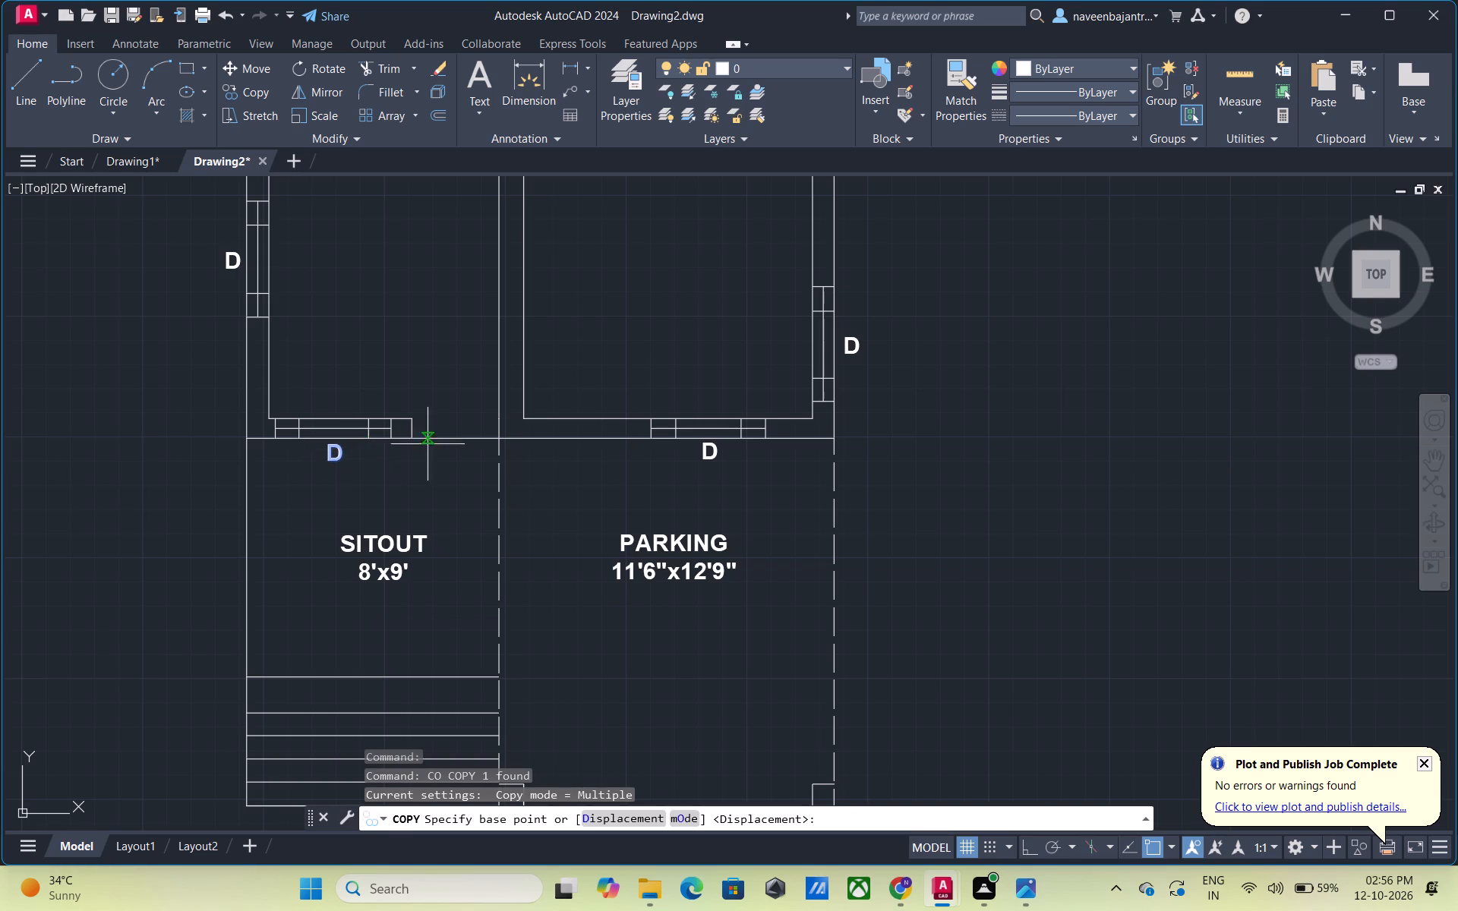
{"action": "left_click", "coordinate": [339, 459]}
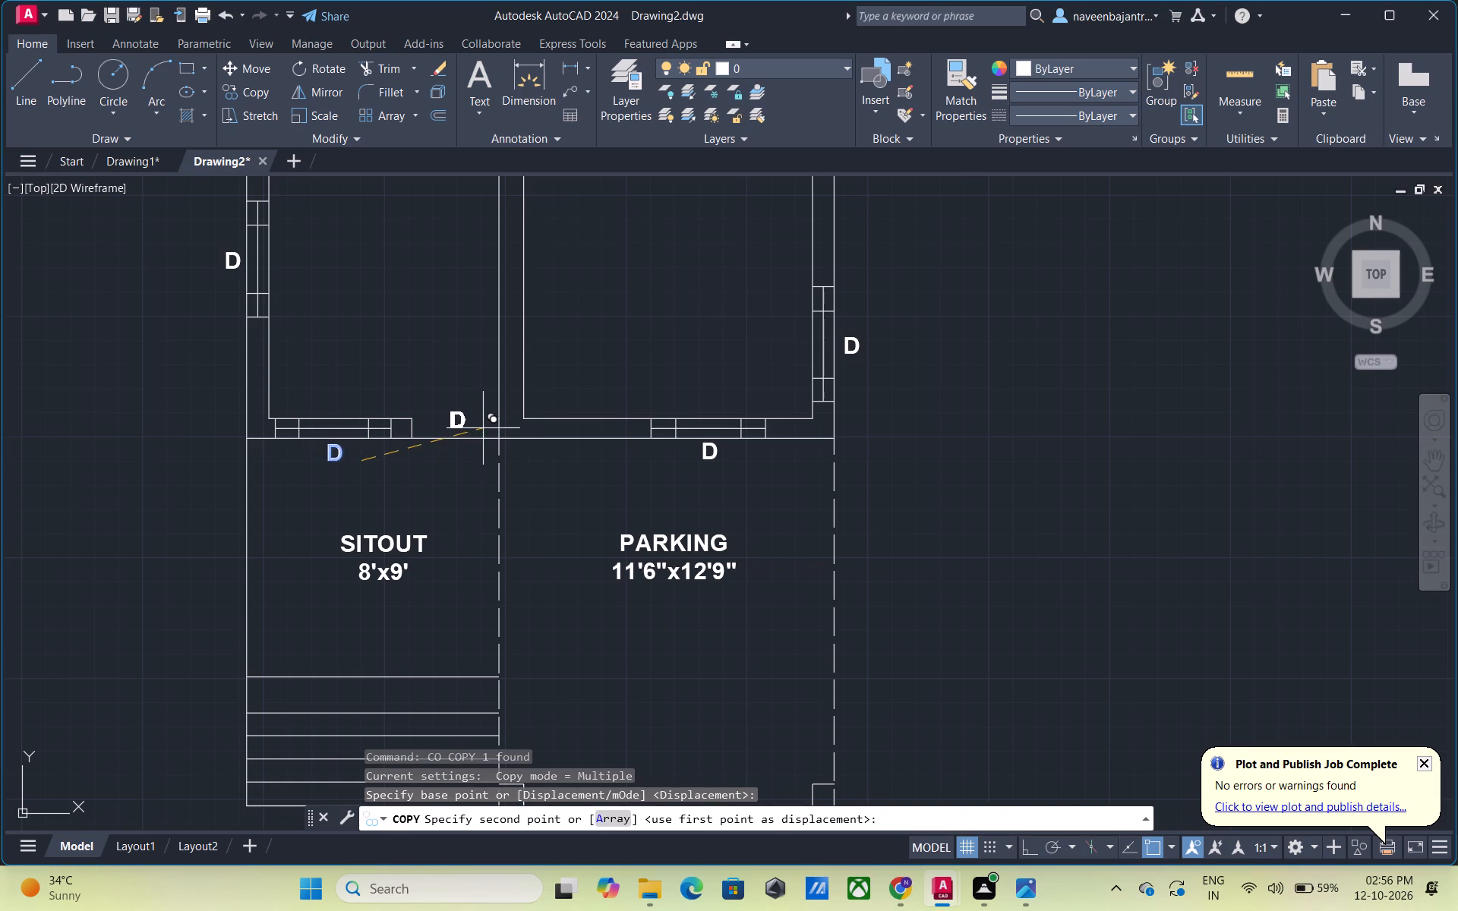
{"action": "scroll", "coordinate": [483, 428], "scroll_direction": "up", "scroll_amount": 4}
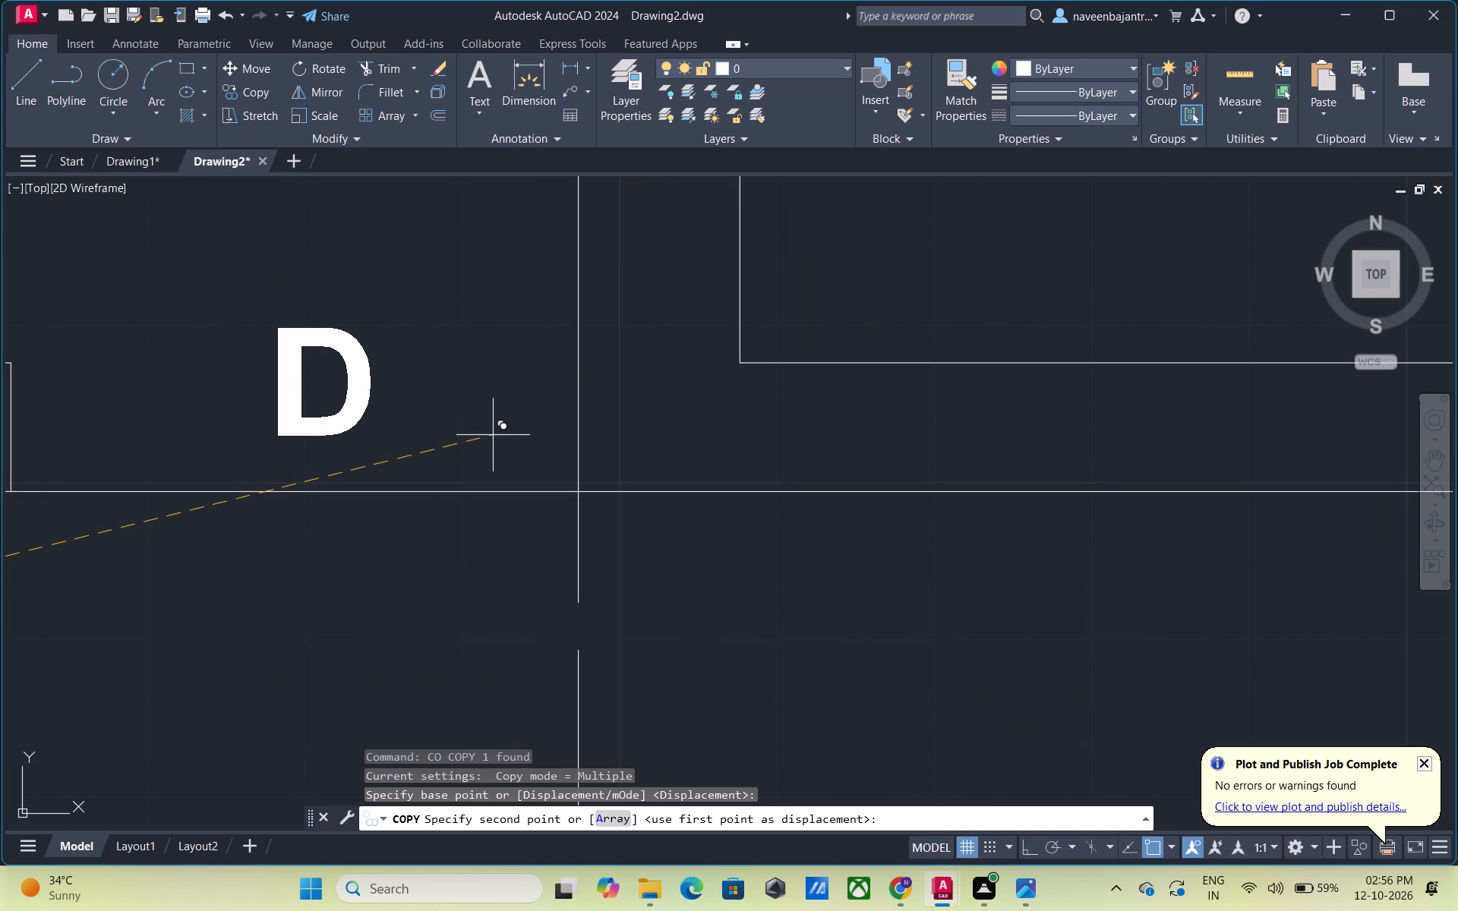
{"action": "left_click", "coordinate": [486, 437]}
{"action": "key", "text": "Escape"}
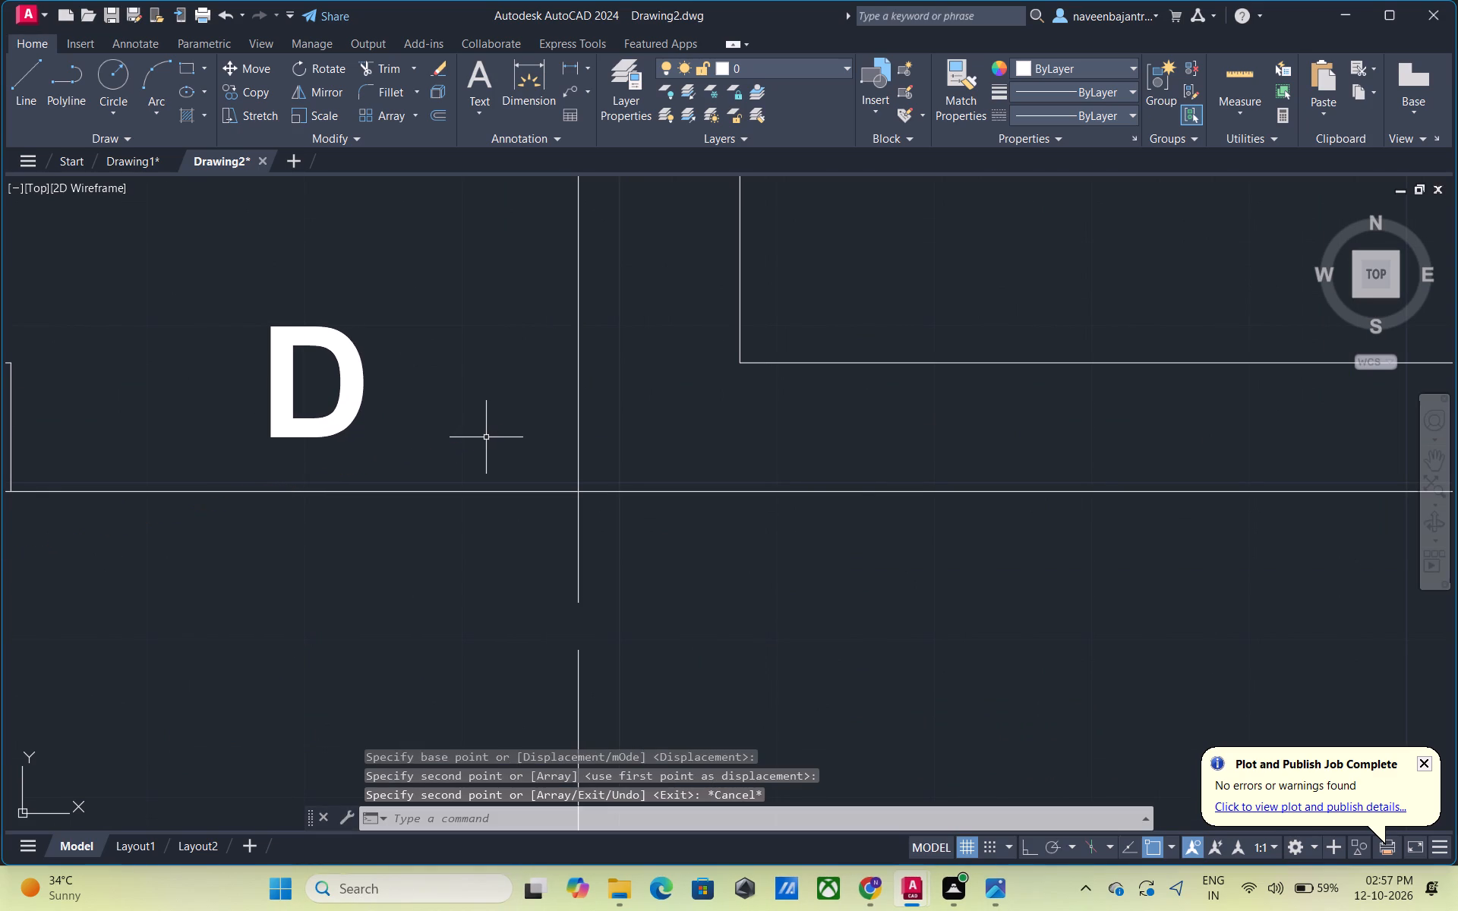
{"action": "scroll", "coordinate": [486, 437], "scroll_direction": "down", "scroll_amount": 5}
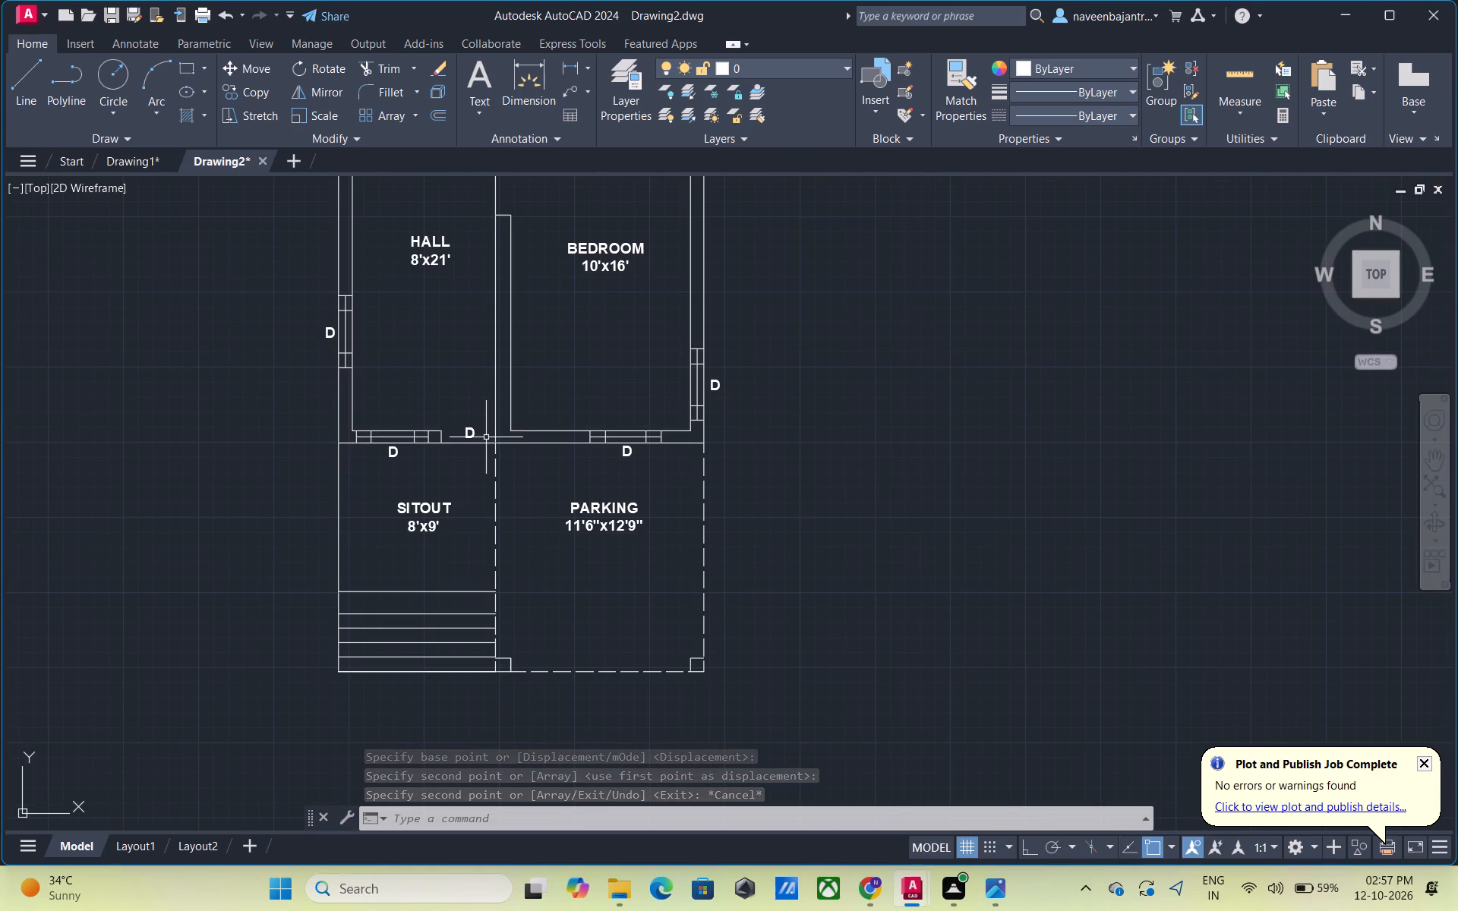
{"action": "scroll", "coordinate": [486, 437], "scroll_direction": "down", "scroll_amount": 1}
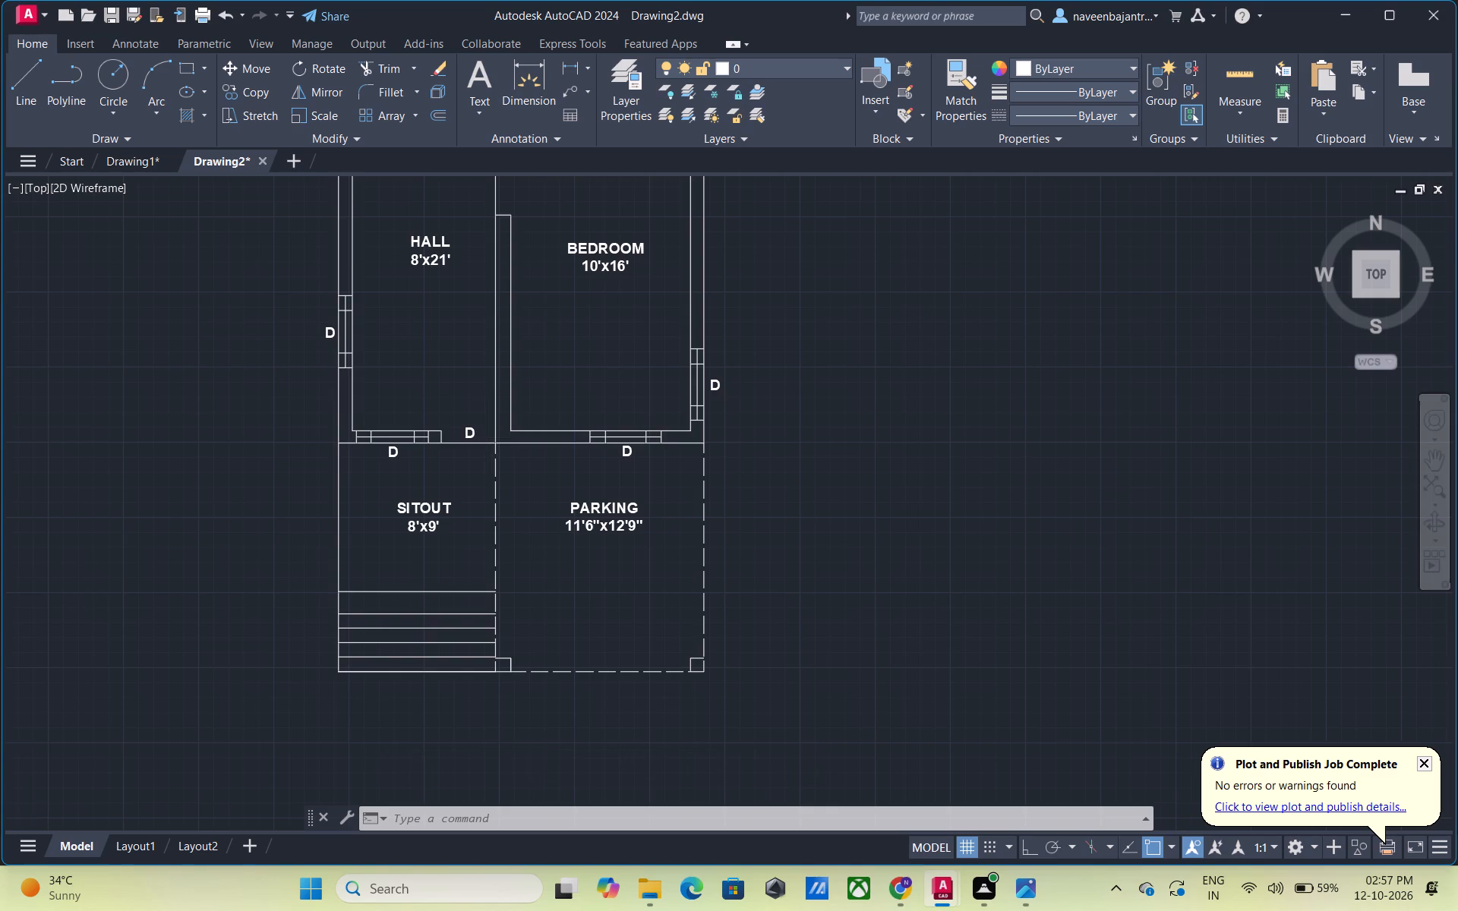
{"action": "scroll", "coordinate": [486, 437], "scroll_direction": "down", "scroll_amount": 1}
{"action": "middle_click_drag", "start_coordinate": [532, 420], "coordinate": [539, 498]}
{"action": "key", "text": "Escape"}
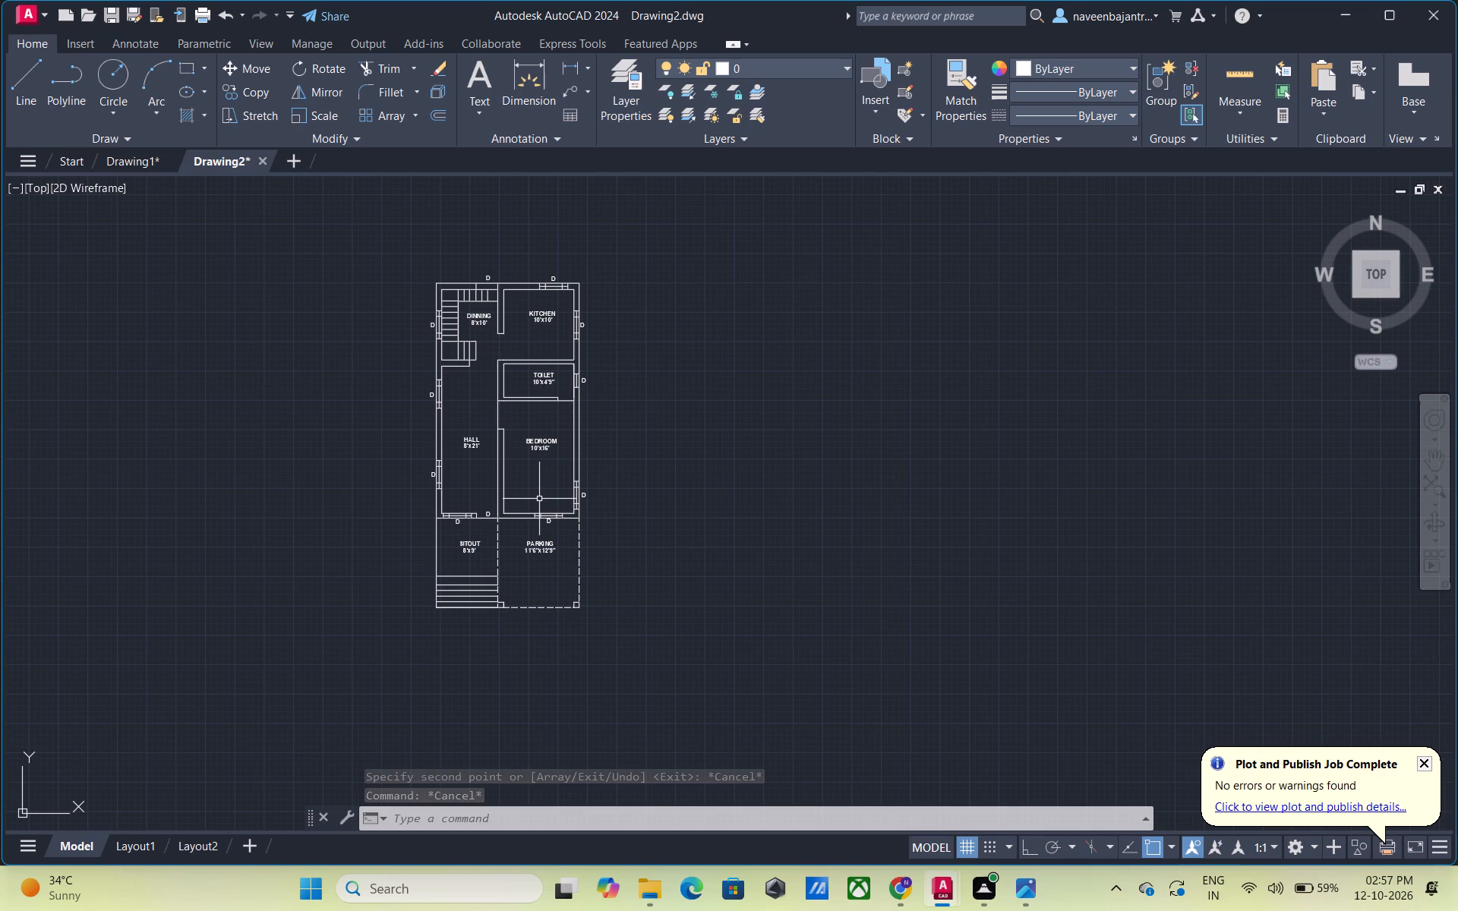
Open DesignCenter and look through its folder list, including the sample drawings in Sample, en-us, DesignCenter, for a source of blocks.
{"action": "type", "text": "DC"}
{"action": "key", "text": "space"}
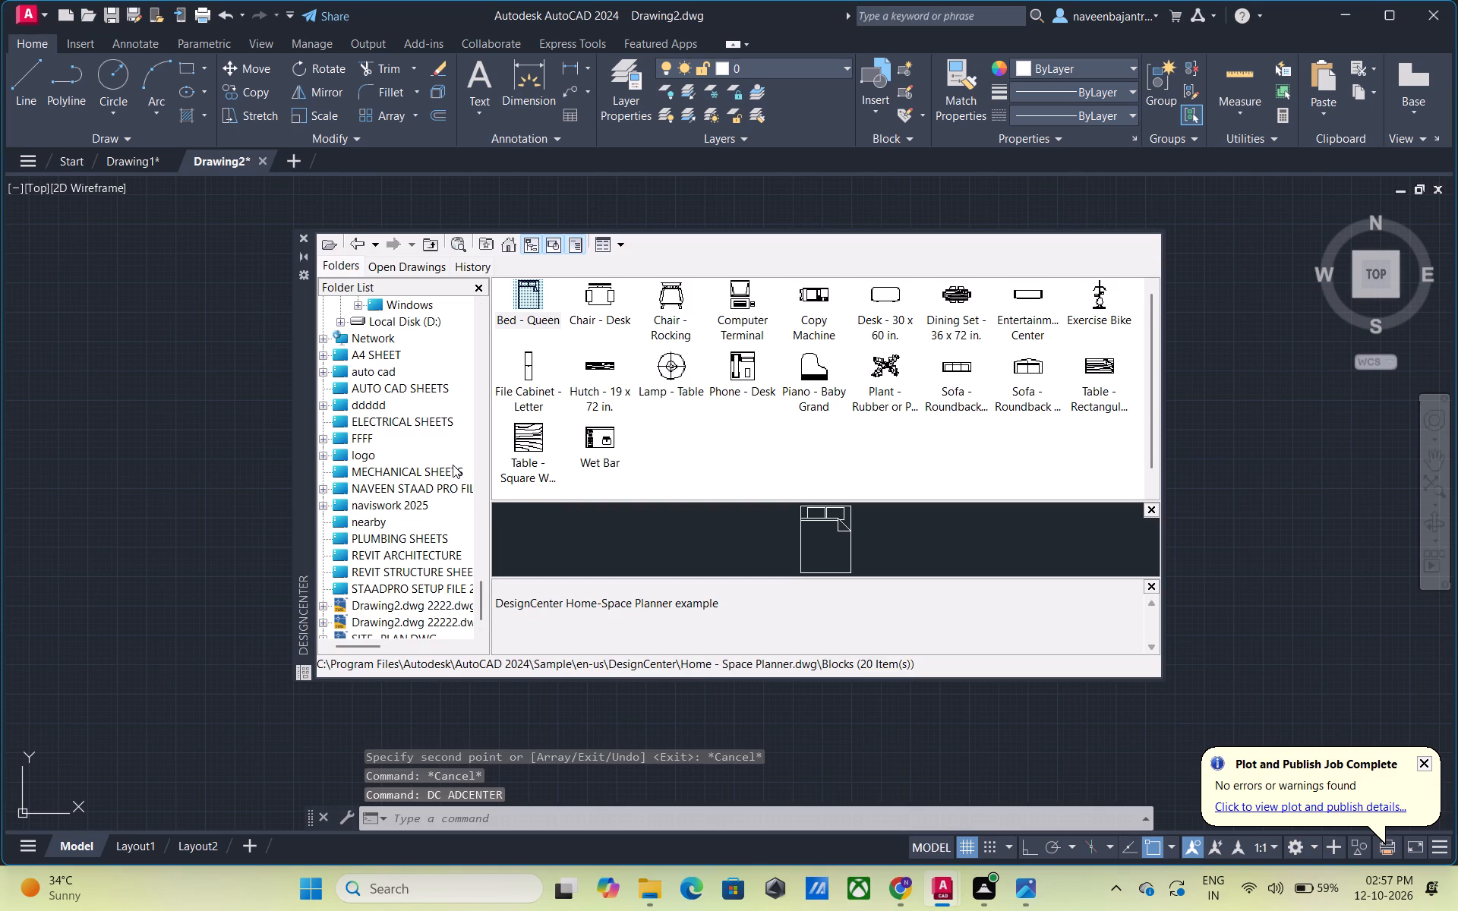
{"action": "scroll", "coordinate": [453, 465], "scroll_direction": "down", "scroll_amount": 13}
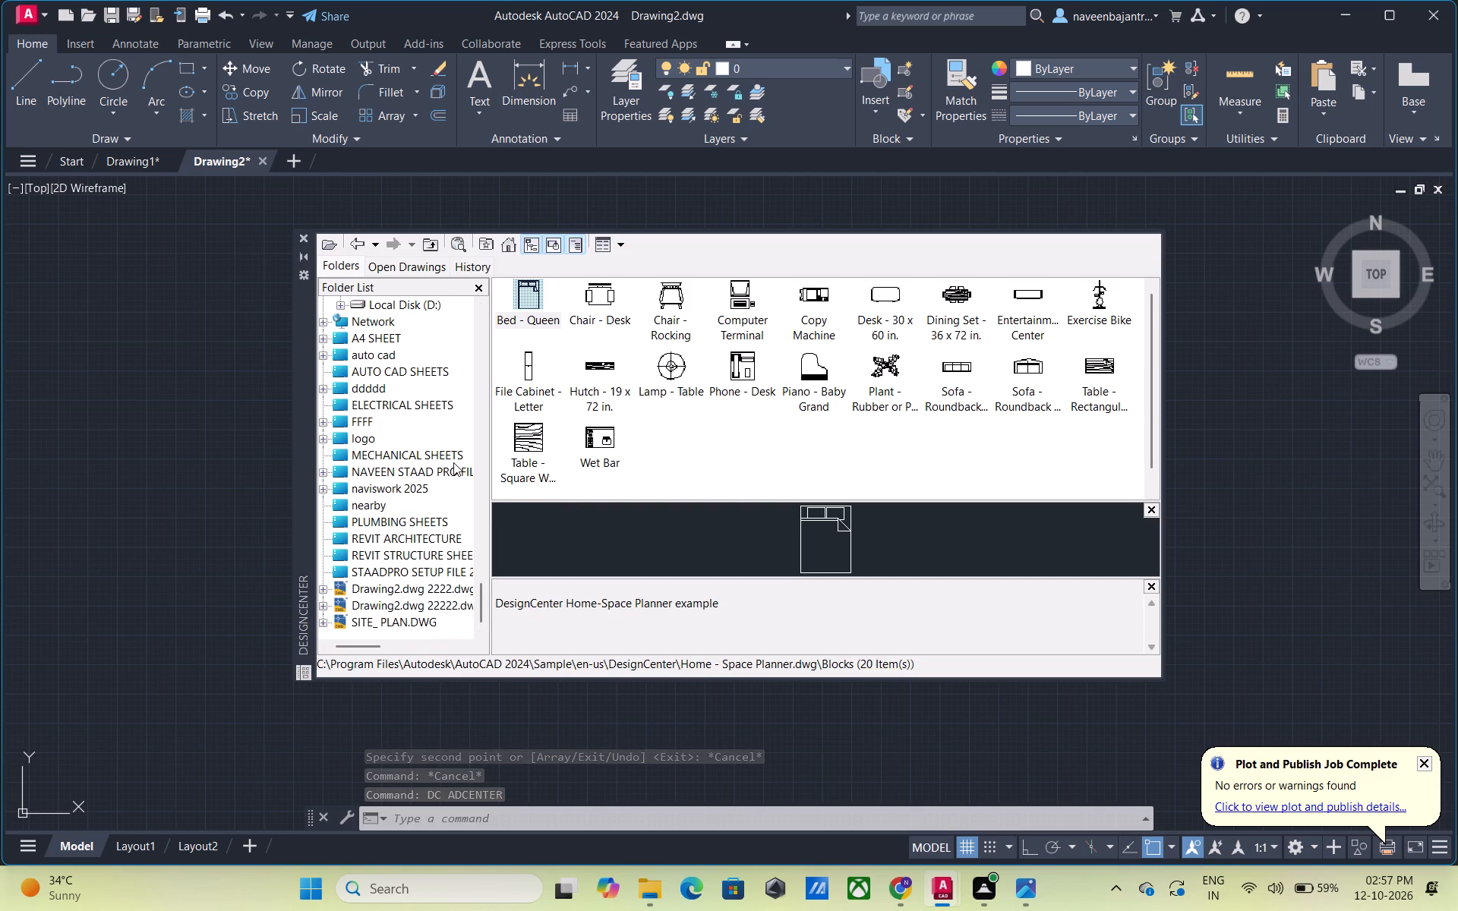
{"action": "scroll", "coordinate": [453, 462], "scroll_direction": "up", "scroll_amount": 1}
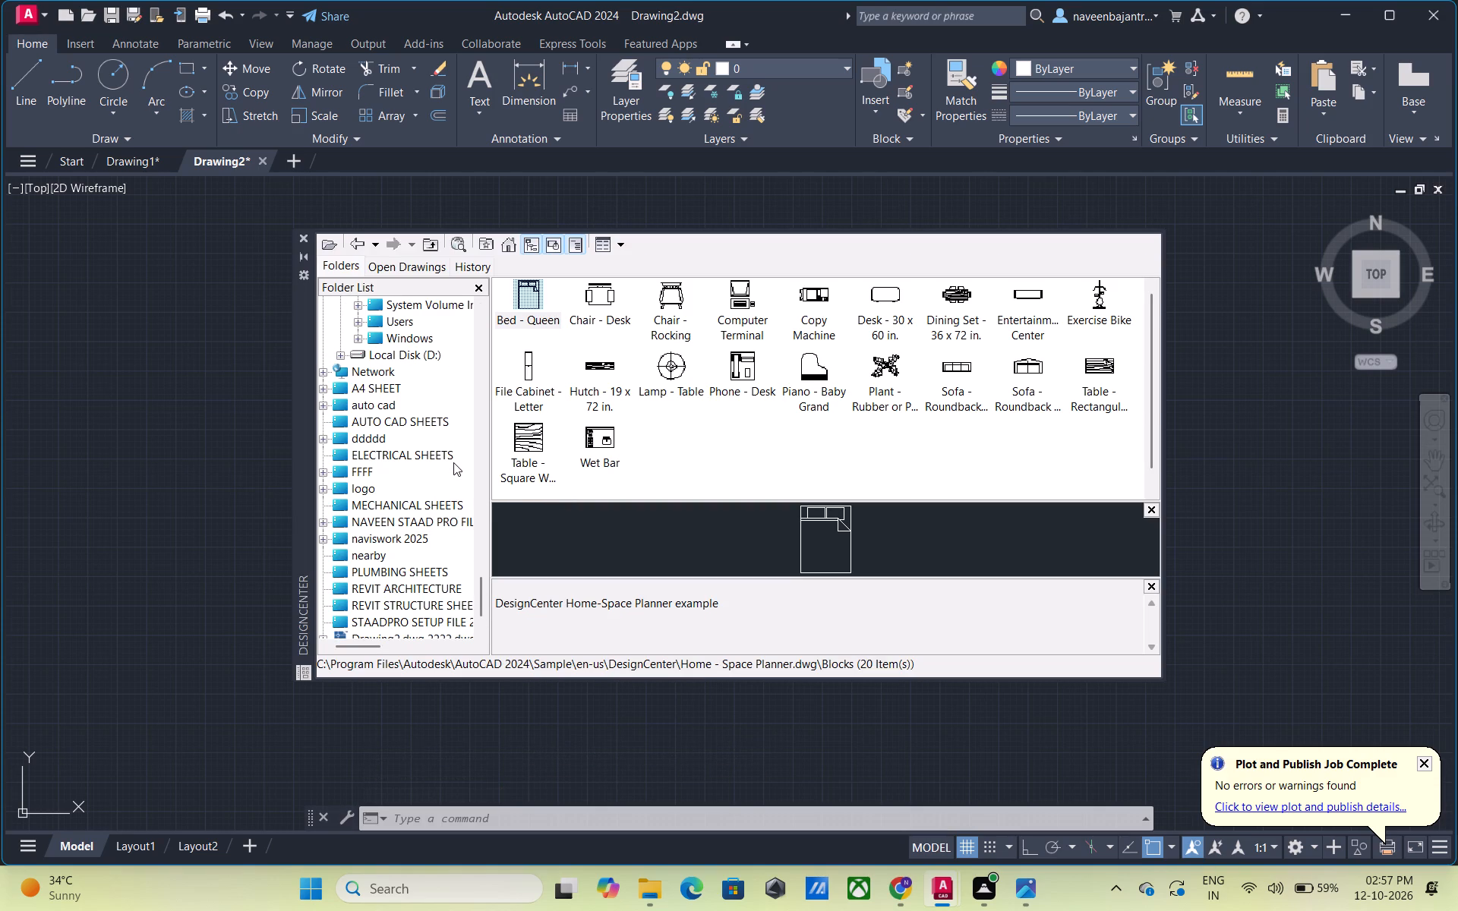
{"action": "scroll", "coordinate": [453, 462], "scroll_direction": "up", "scroll_amount": 1}
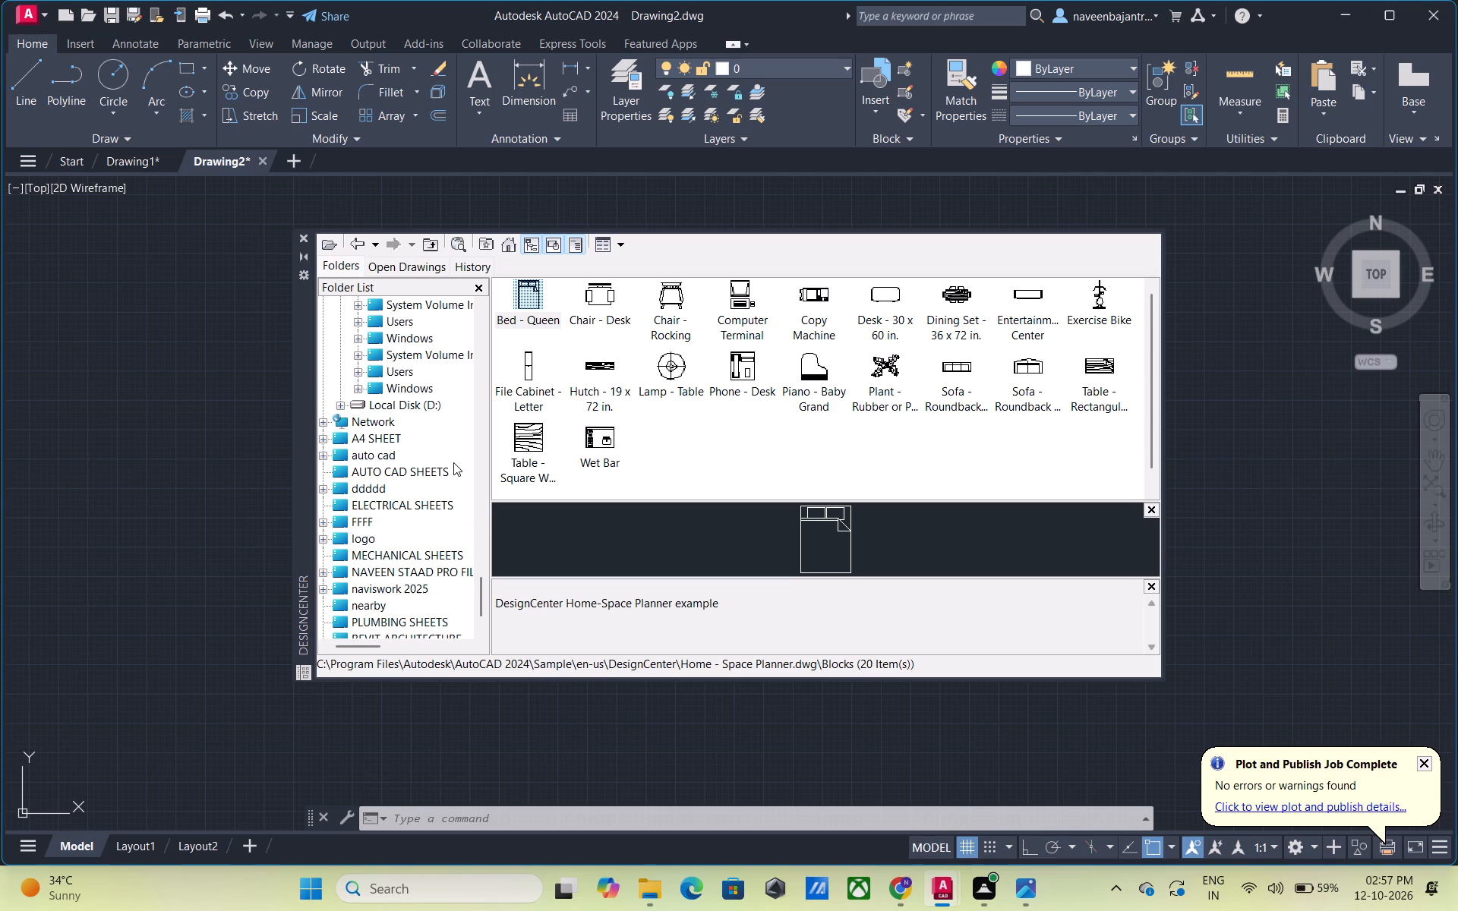
{"action": "scroll", "coordinate": [453, 462], "scroll_direction": "up", "scroll_amount": 1}
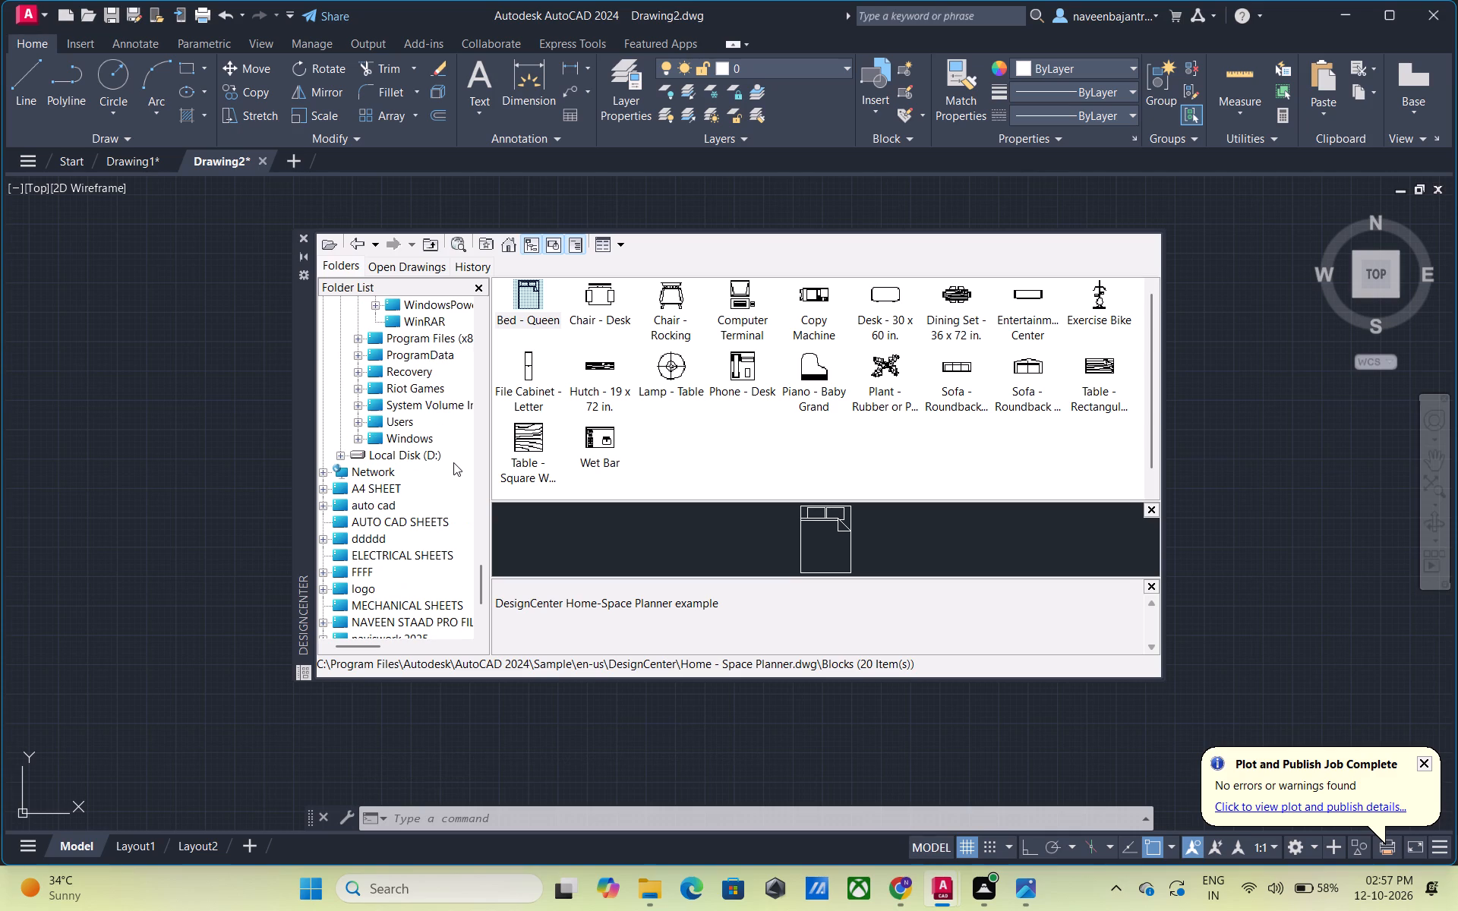
{"action": "scroll", "coordinate": [453, 462], "scroll_direction": "up", "scroll_amount": 1}
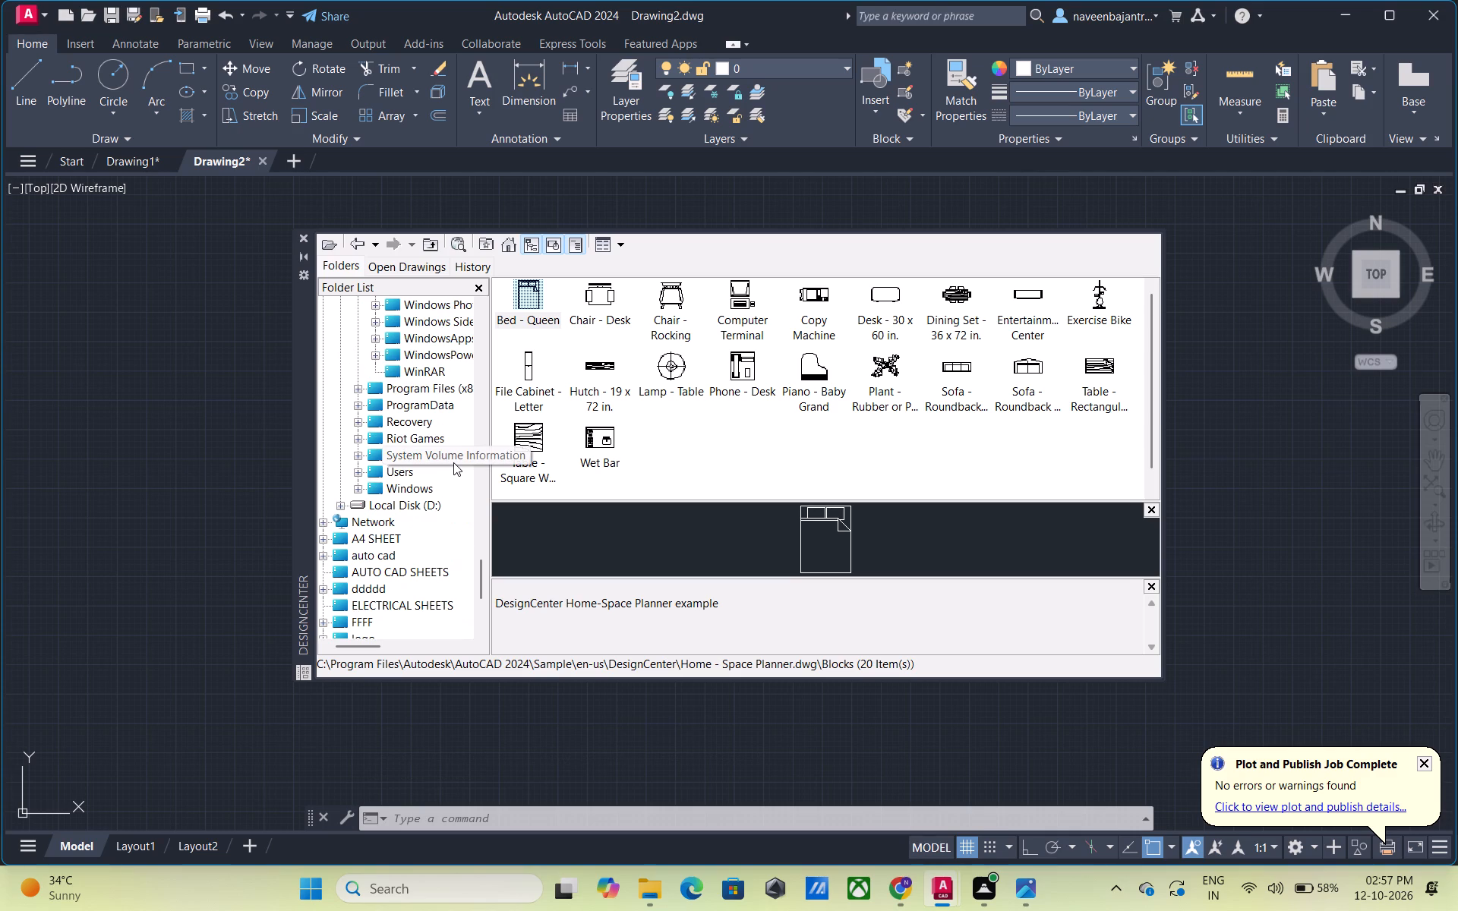
{"action": "scroll", "coordinate": [453, 462], "scroll_direction": "up", "scroll_amount": 1}
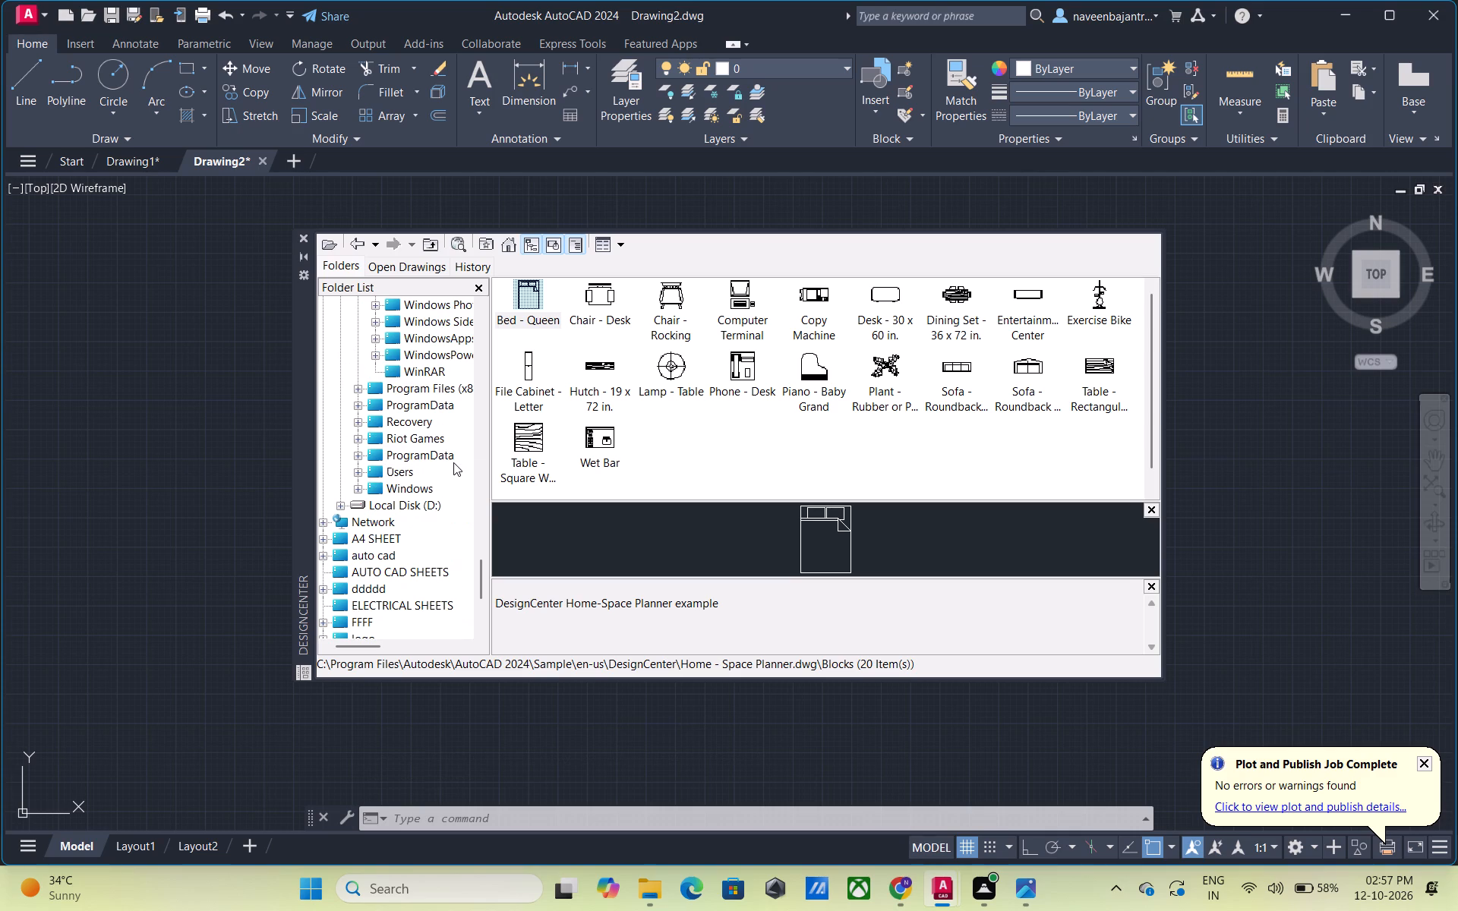
{"action": "scroll", "coordinate": [453, 462], "scroll_direction": "up", "scroll_amount": 1}
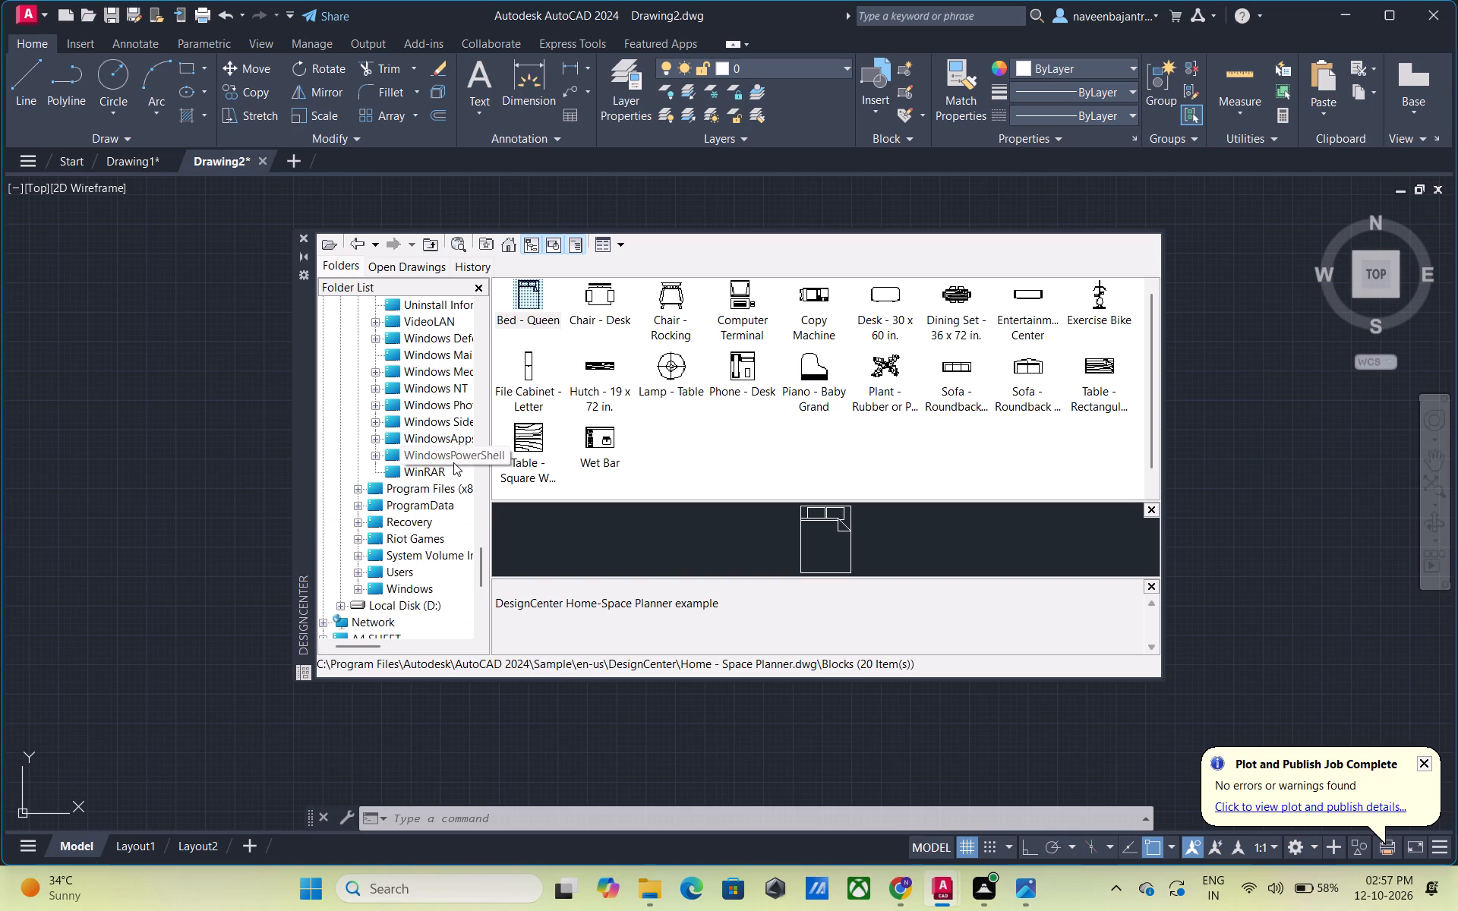
{"action": "scroll", "coordinate": [453, 462], "scroll_direction": "up", "scroll_amount": 2}
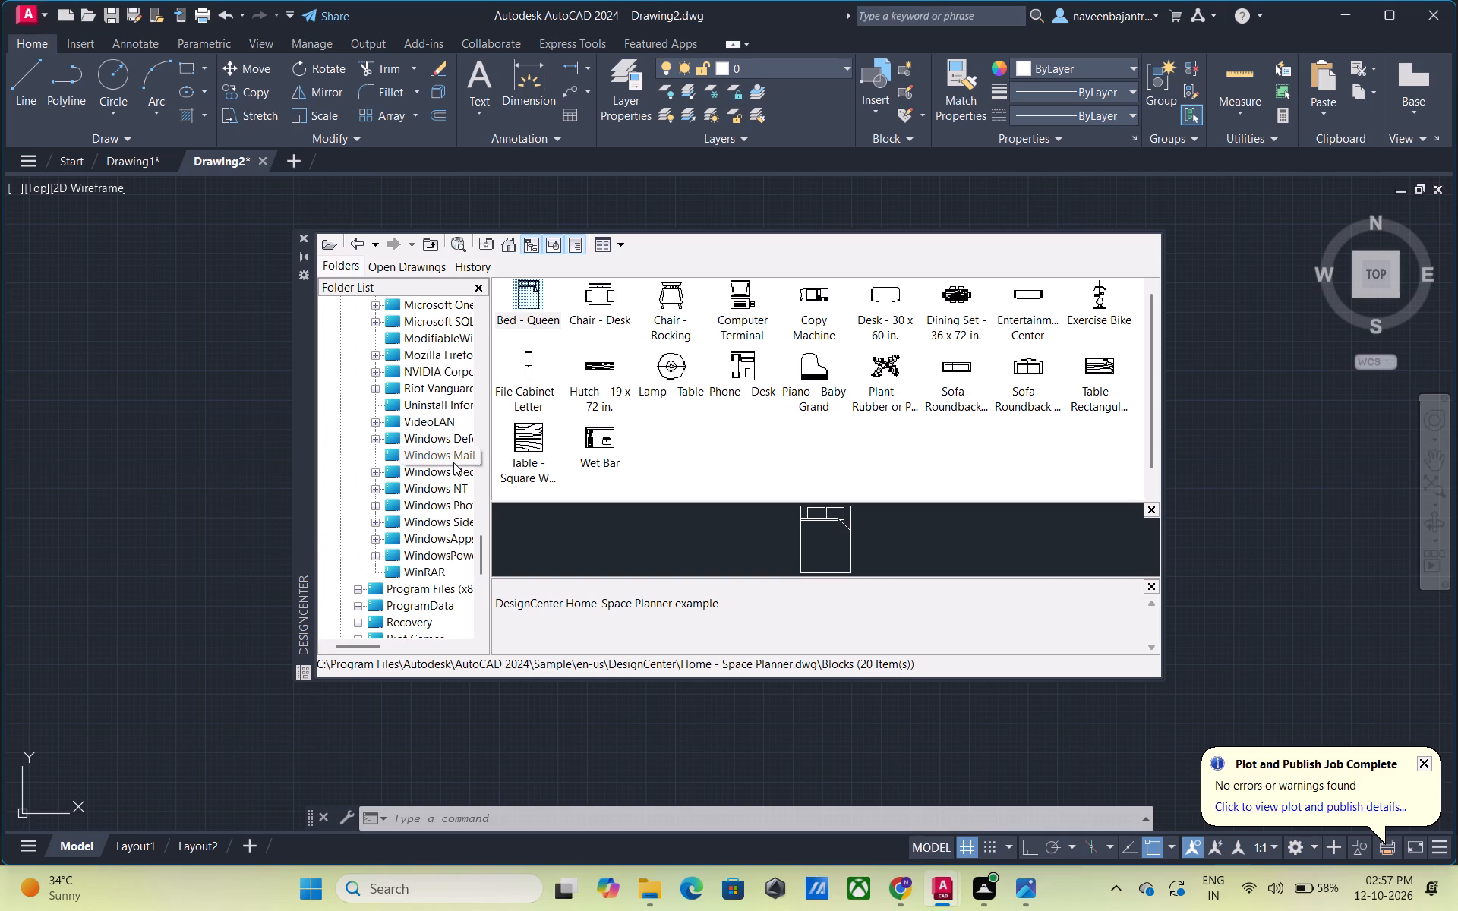
{"action": "scroll", "coordinate": [453, 462], "scroll_direction": "up", "scroll_amount": 1}
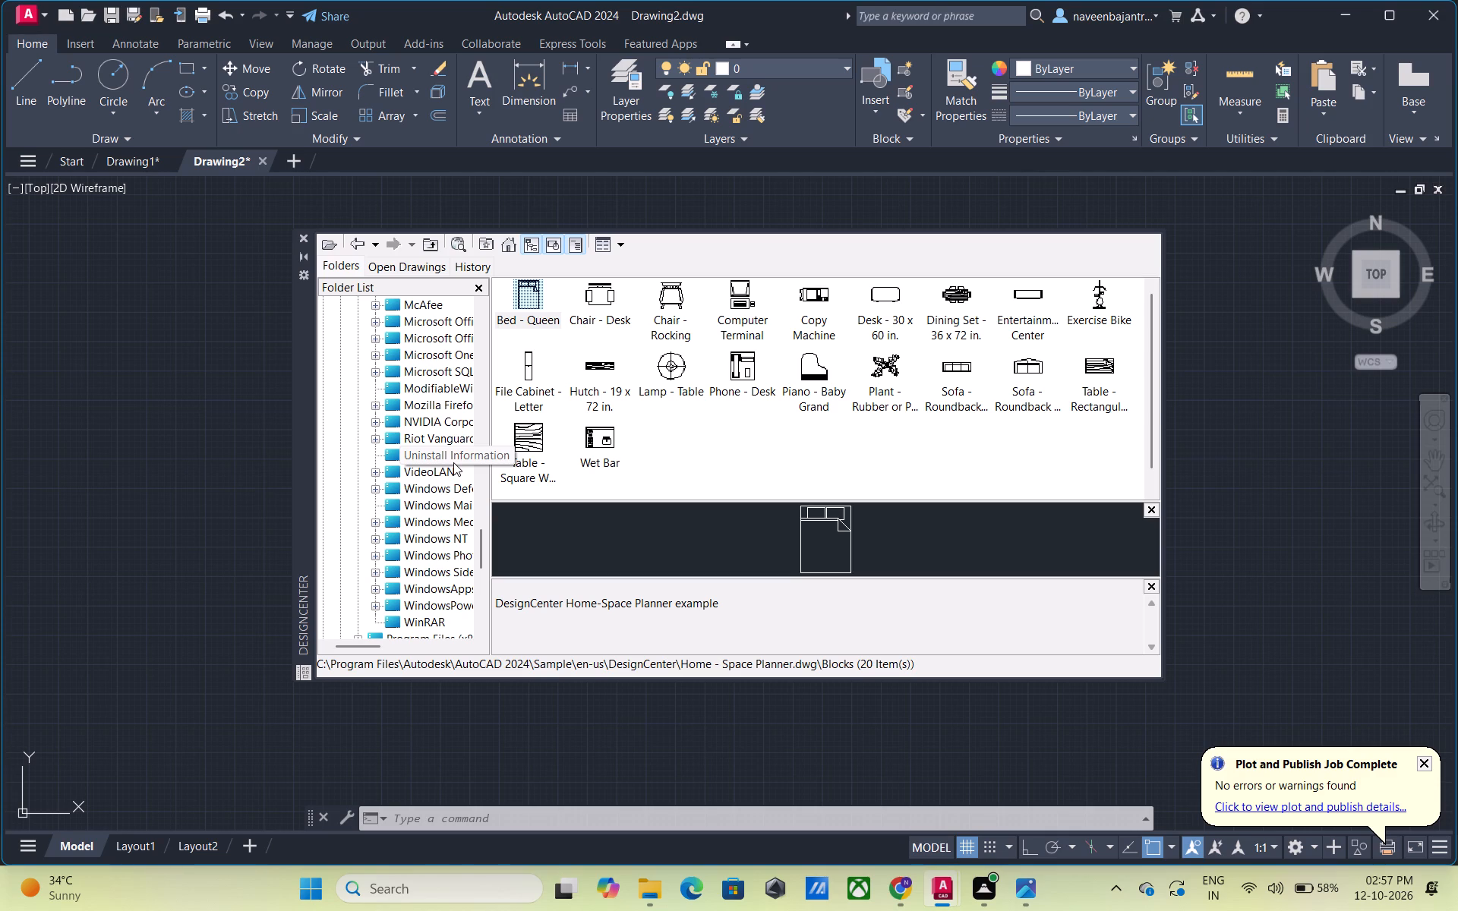
{"action": "scroll", "coordinate": [453, 462], "scroll_direction": "up", "scroll_amount": 1}
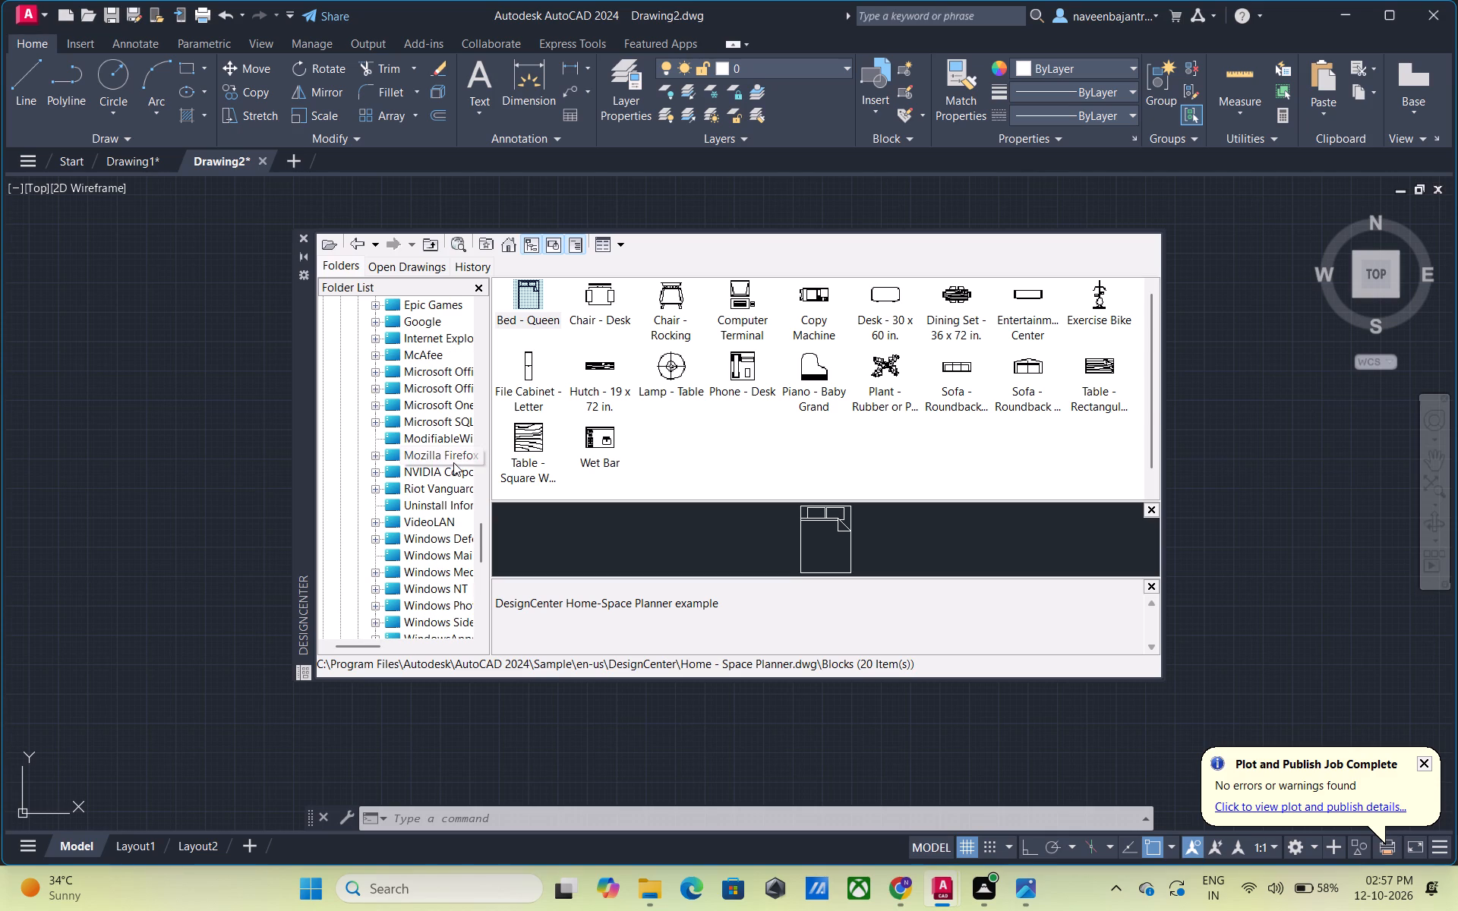
{"action": "scroll", "coordinate": [453, 462], "scroll_direction": "up", "scroll_amount": 1}
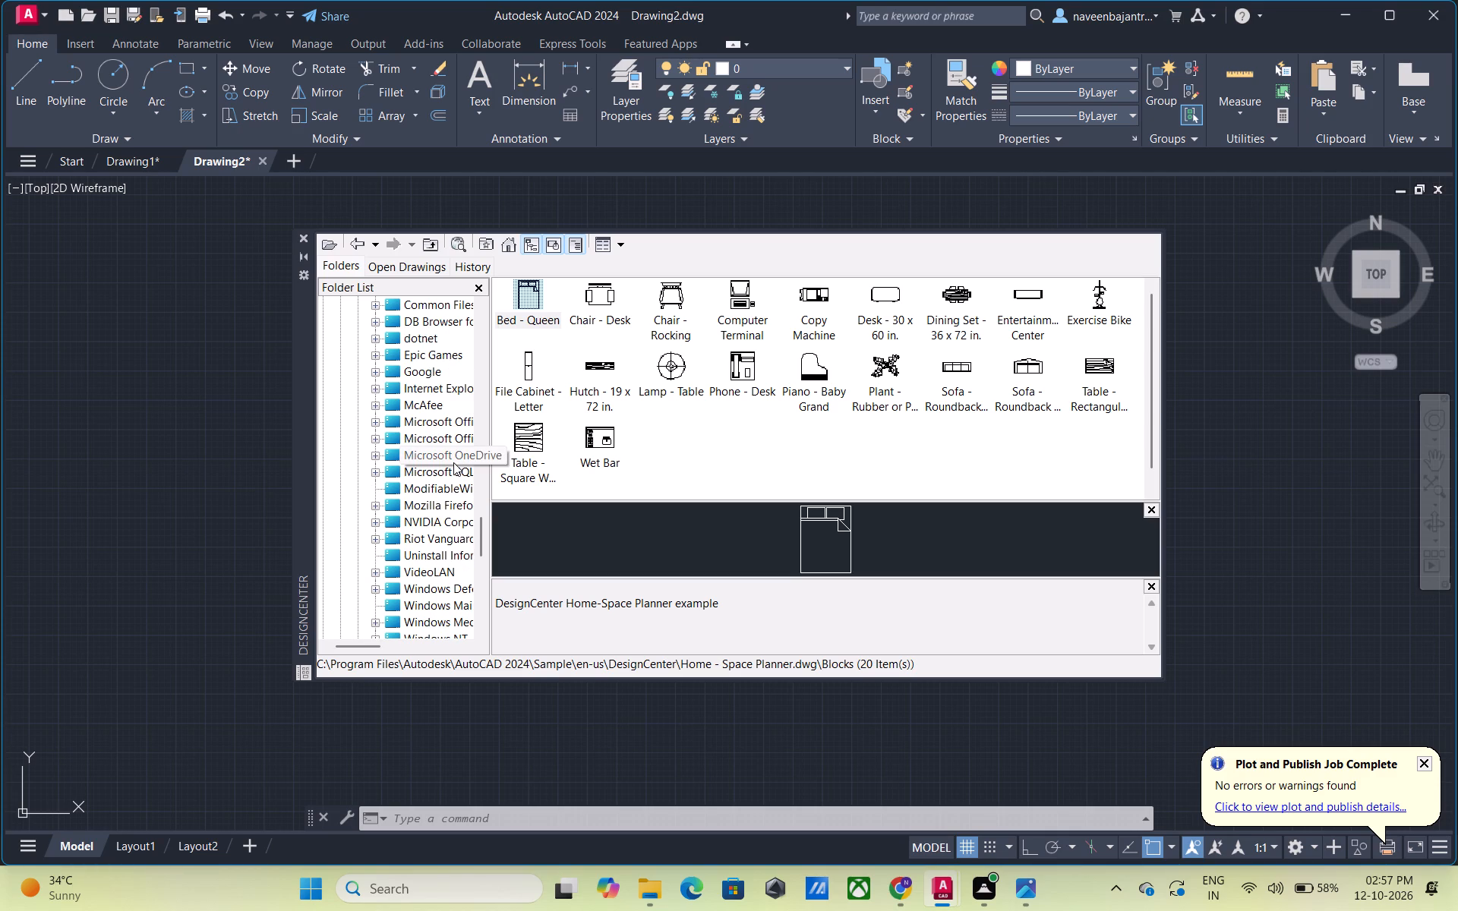
{"action": "scroll", "coordinate": [453, 462], "scroll_direction": "up", "scroll_amount": 1}
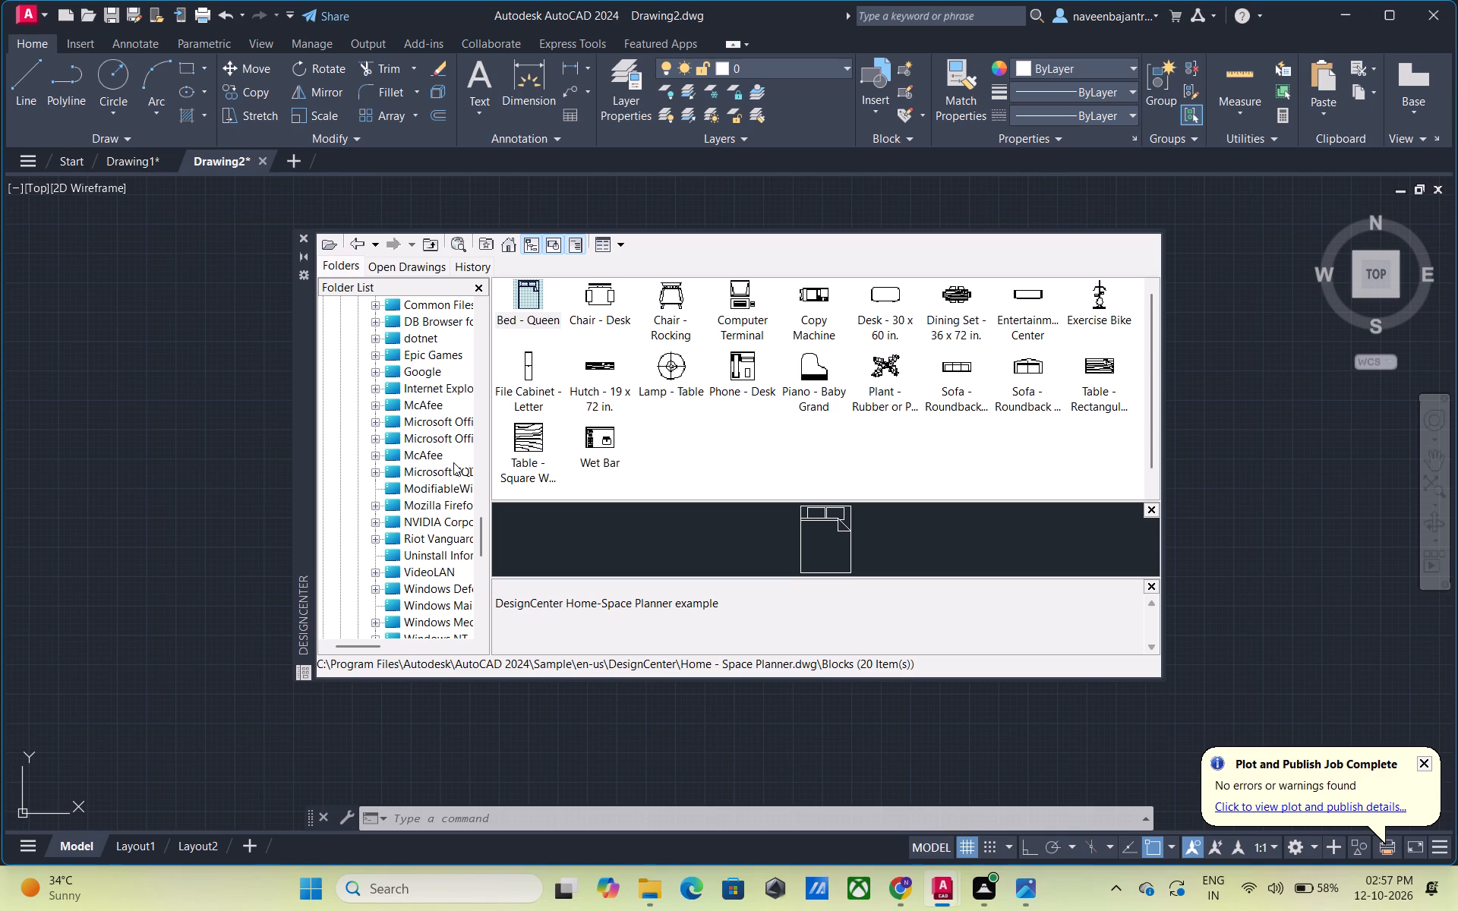
{"action": "scroll", "coordinate": [453, 462], "scroll_direction": "up", "scroll_amount": 1}
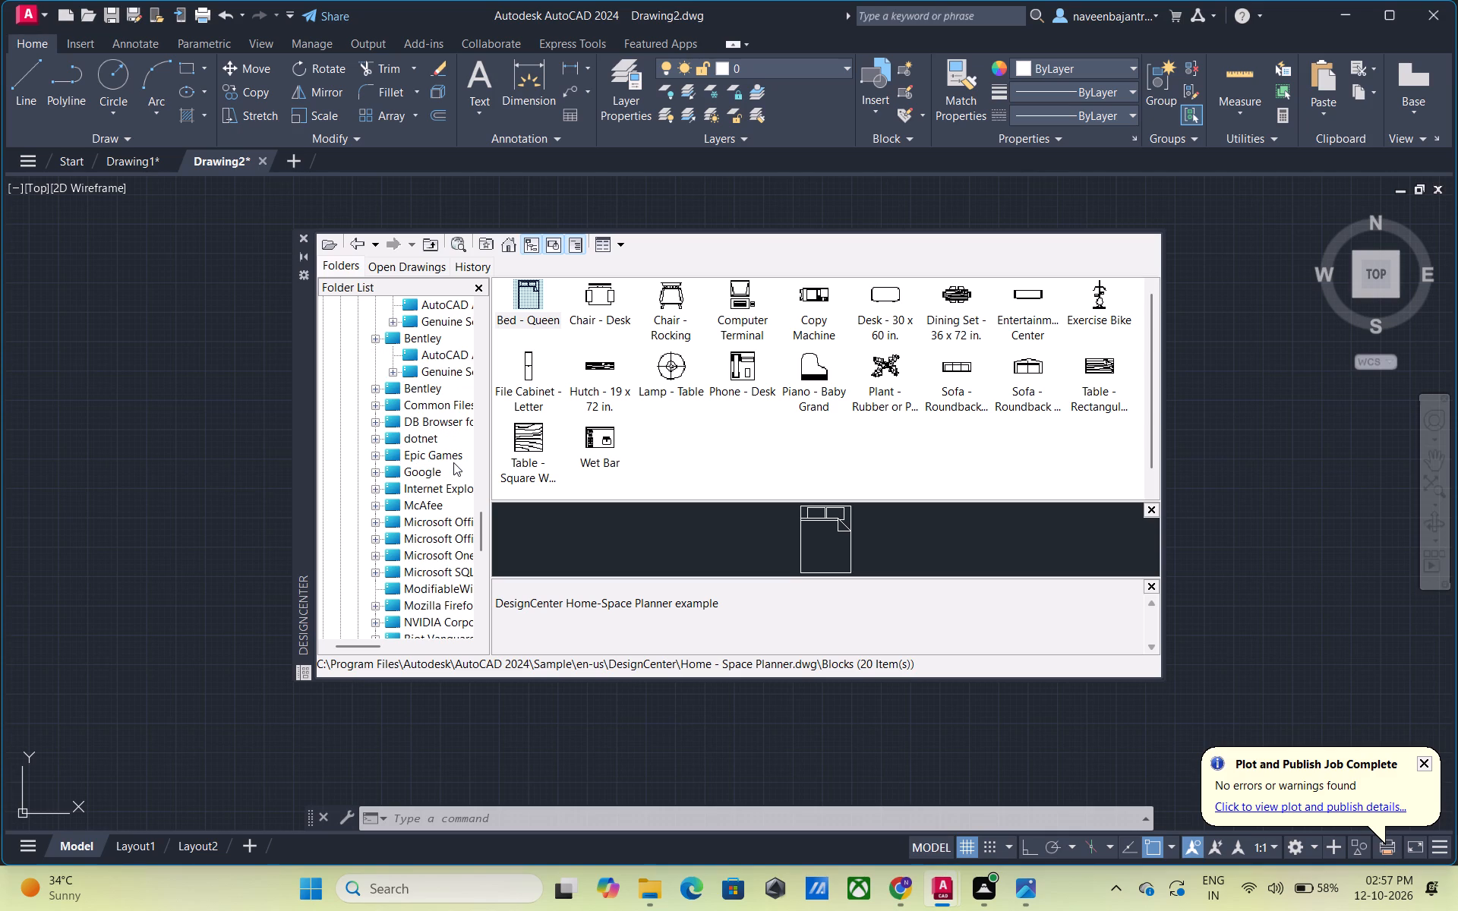
{"action": "scroll", "coordinate": [453, 462], "scroll_direction": "up", "scroll_amount": 1}
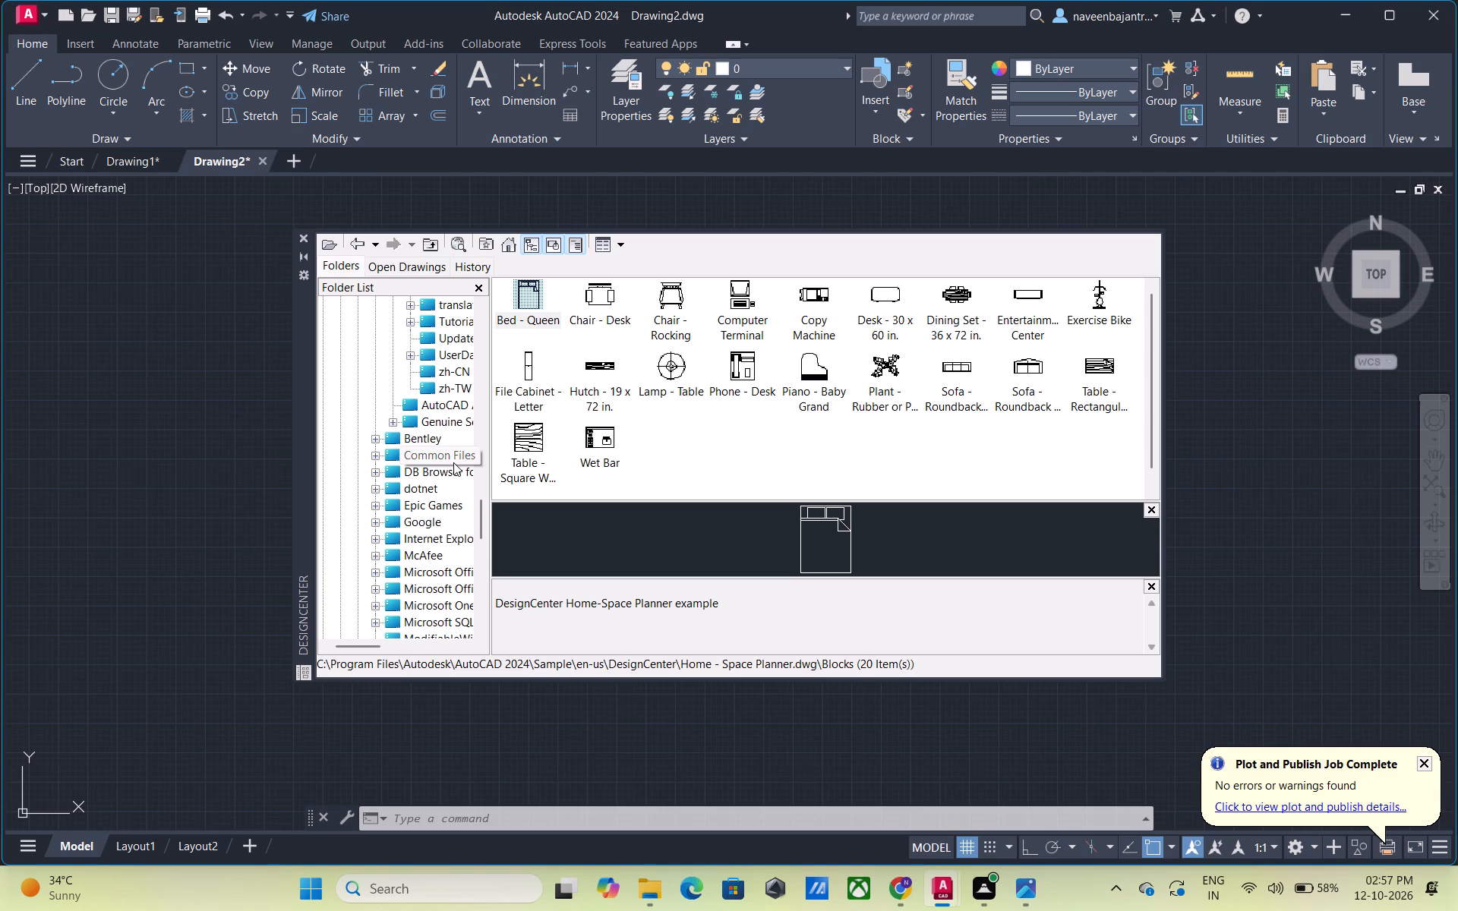
{"action": "scroll", "coordinate": [453, 462], "scroll_direction": "up", "scroll_amount": 2}
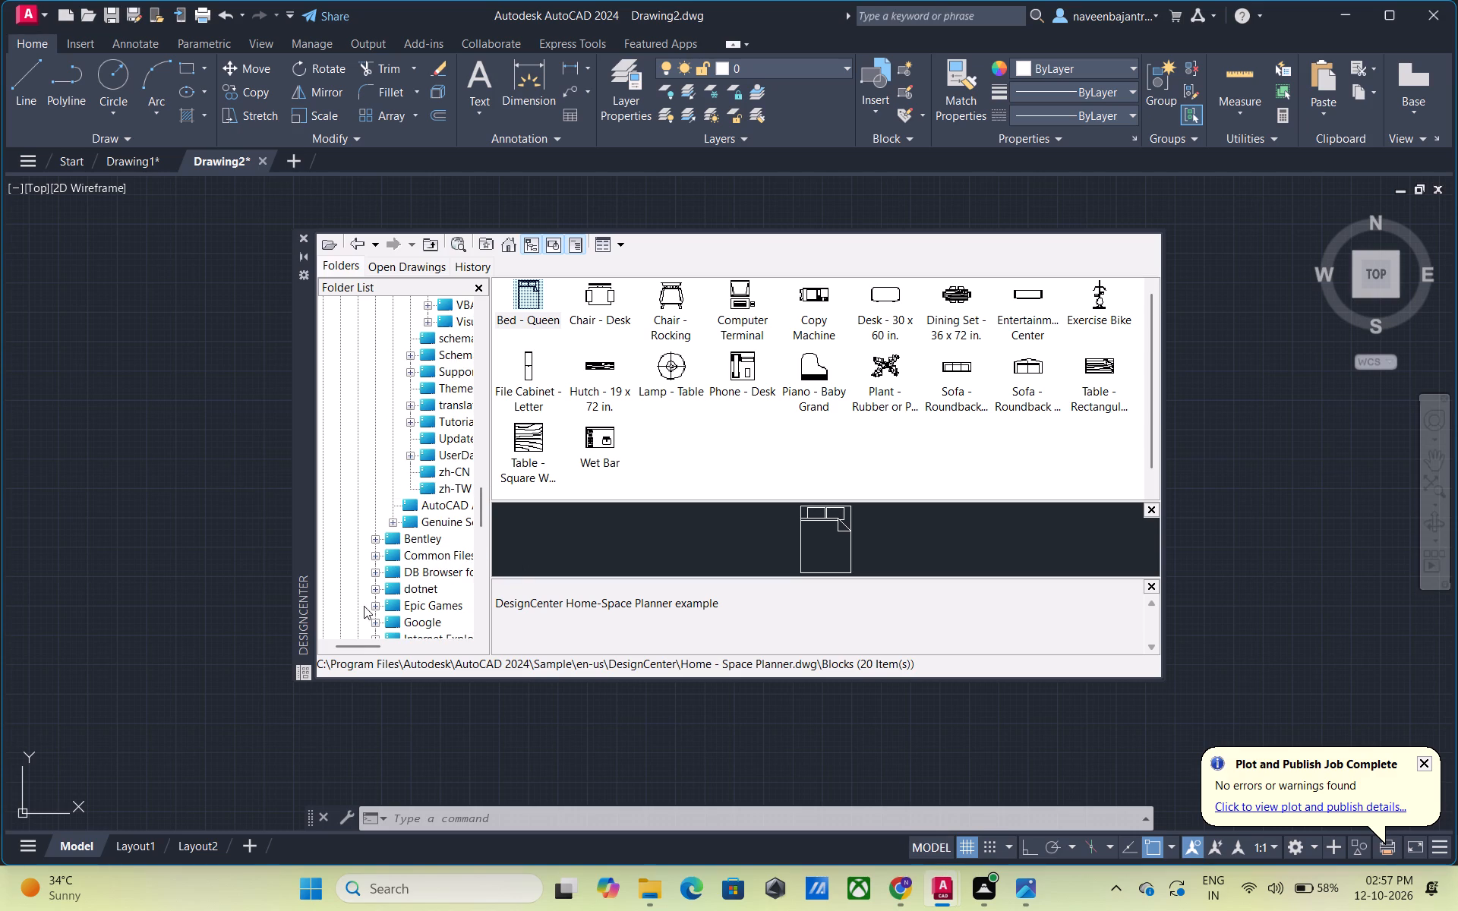
{"action": "left_click_drag", "start_coordinate": [355, 640], "coordinate": [374, 643]}
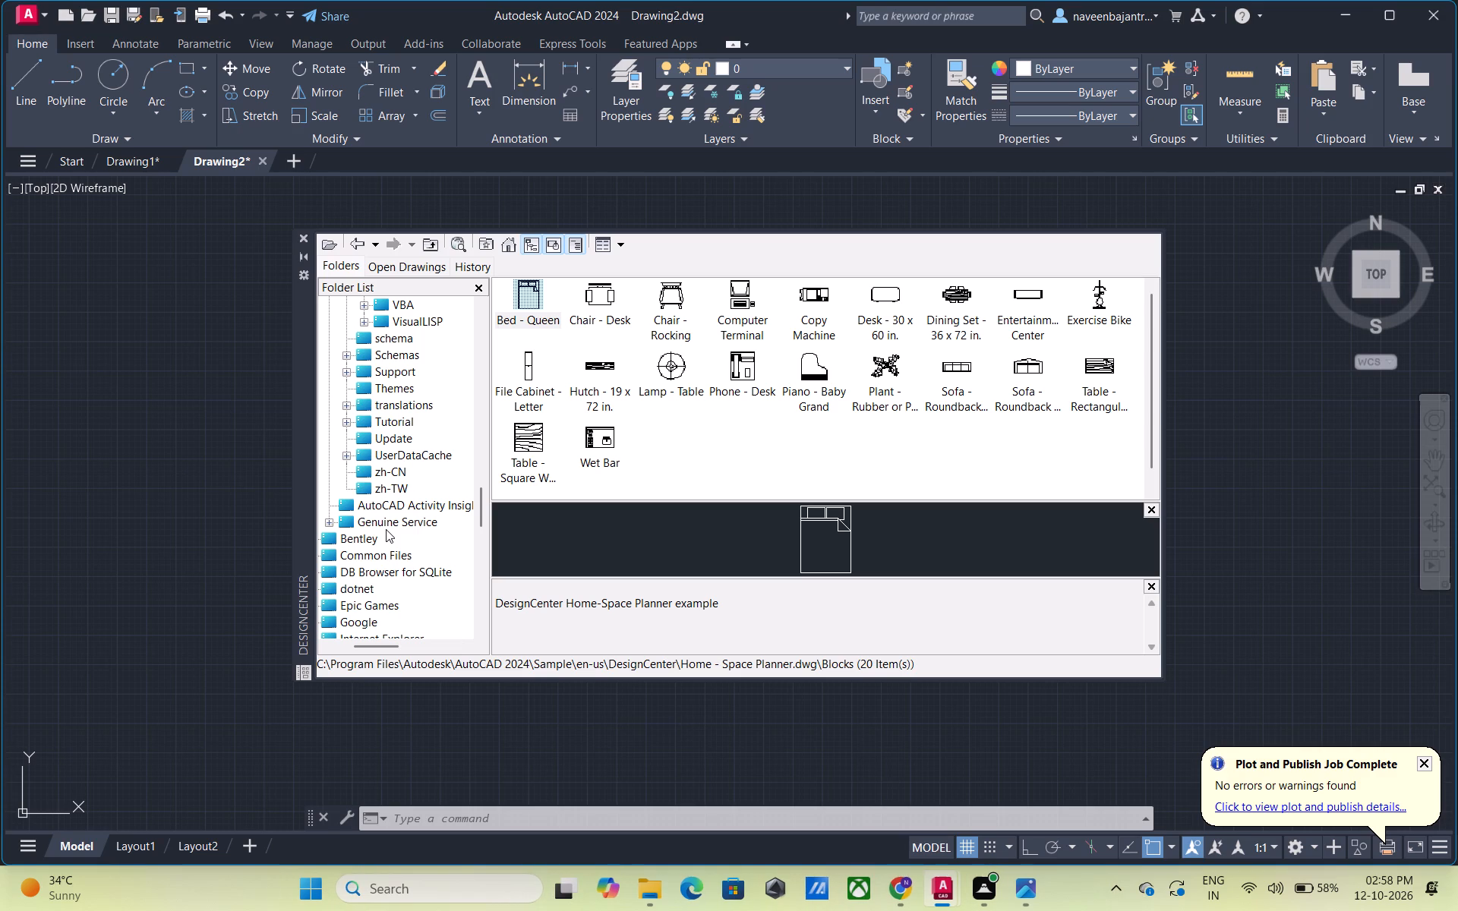
{"action": "scroll", "coordinate": [386, 529], "scroll_direction": "up", "scroll_amount": 1}
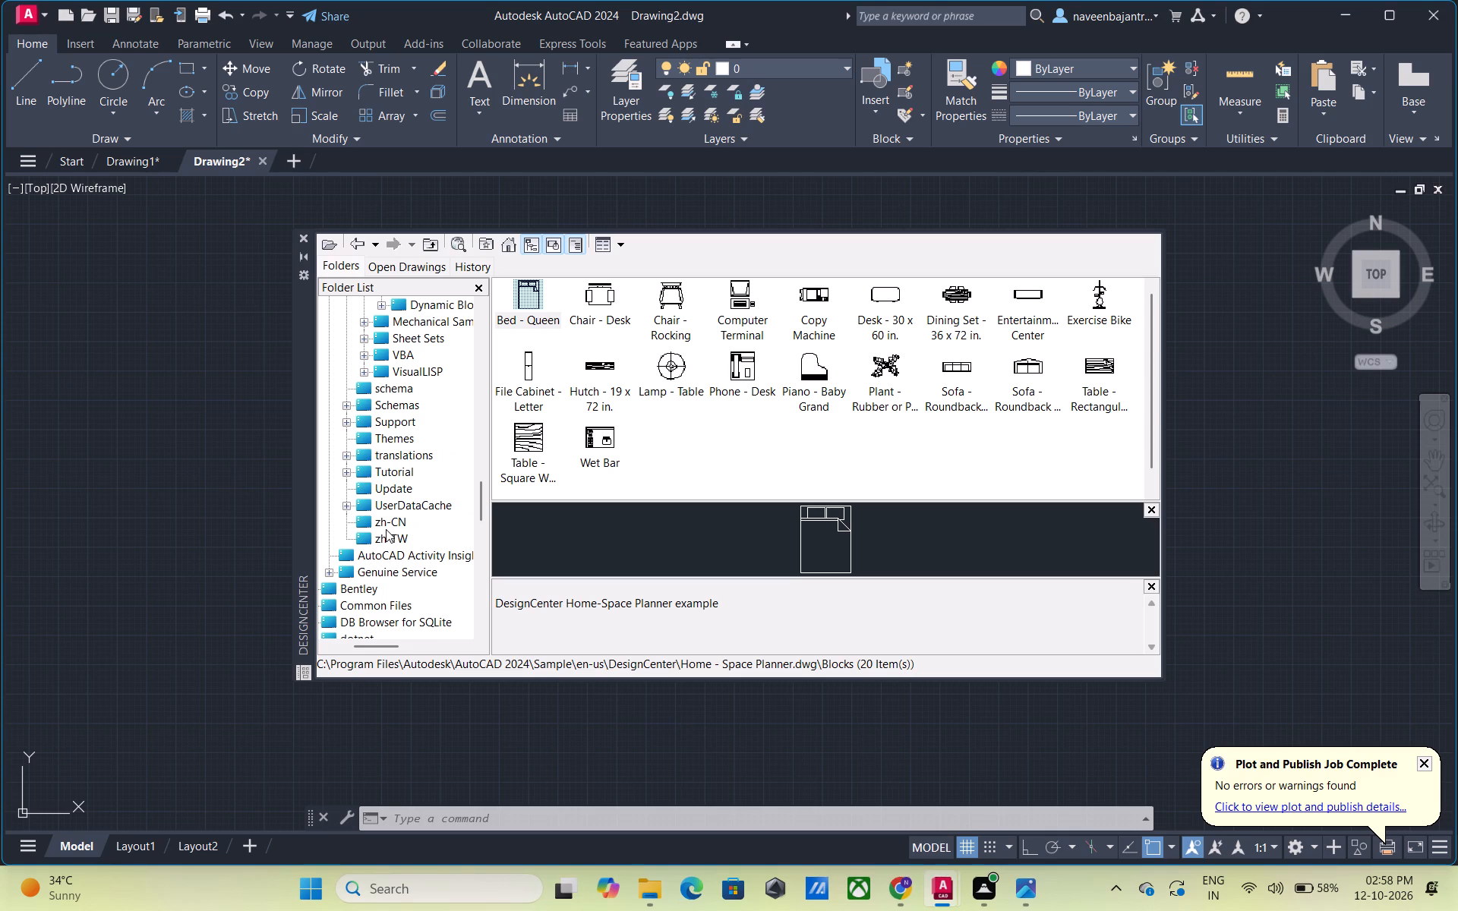
{"action": "scroll", "coordinate": [386, 529], "scroll_direction": "up", "scroll_amount": 1}
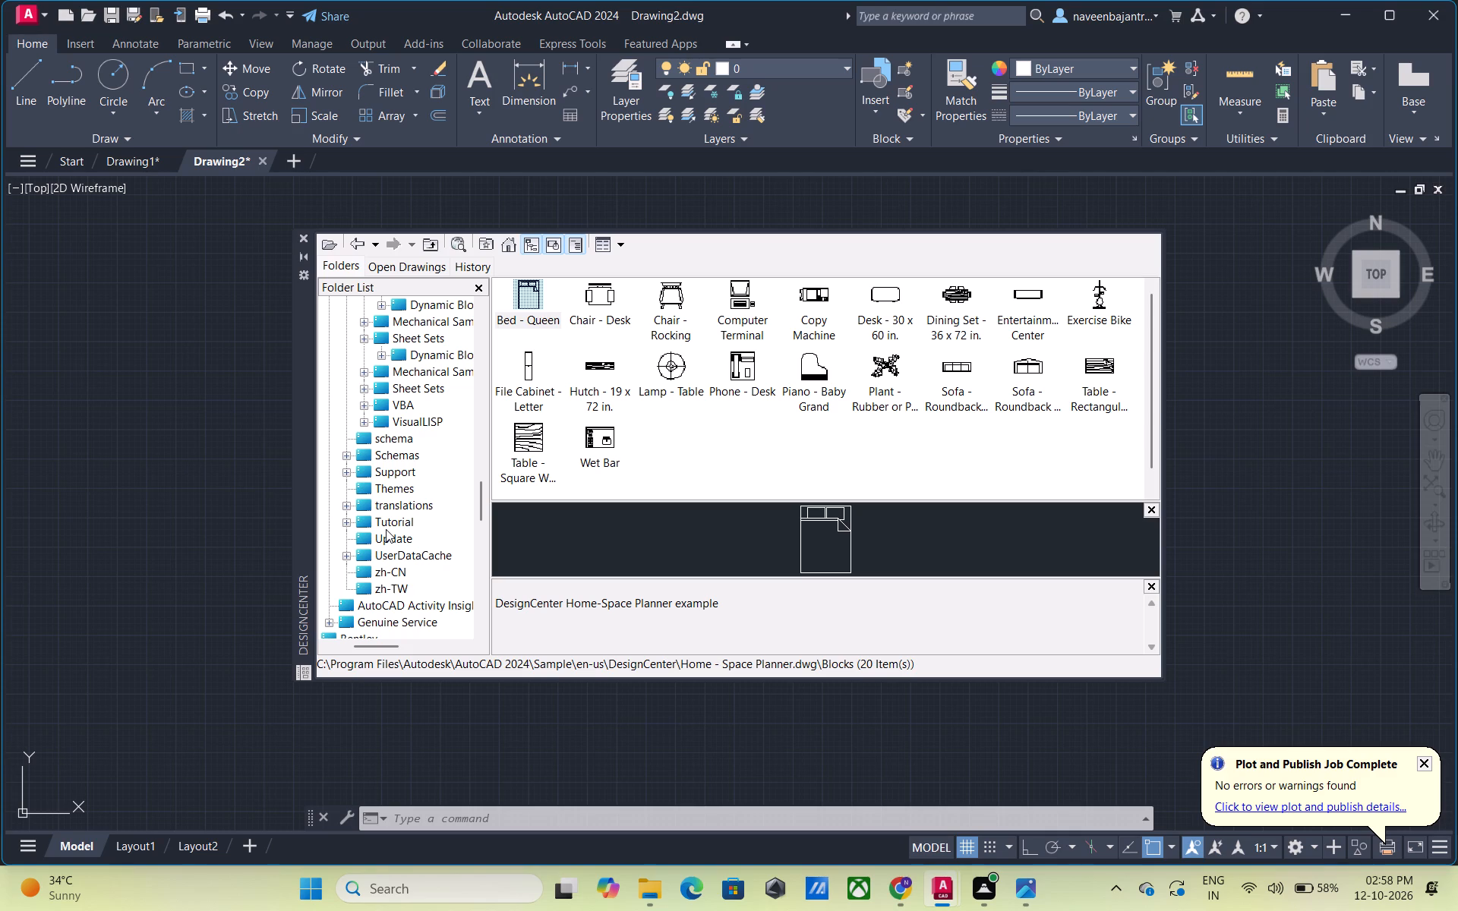
{"action": "scroll", "coordinate": [386, 529], "scroll_direction": "up", "scroll_amount": 1}
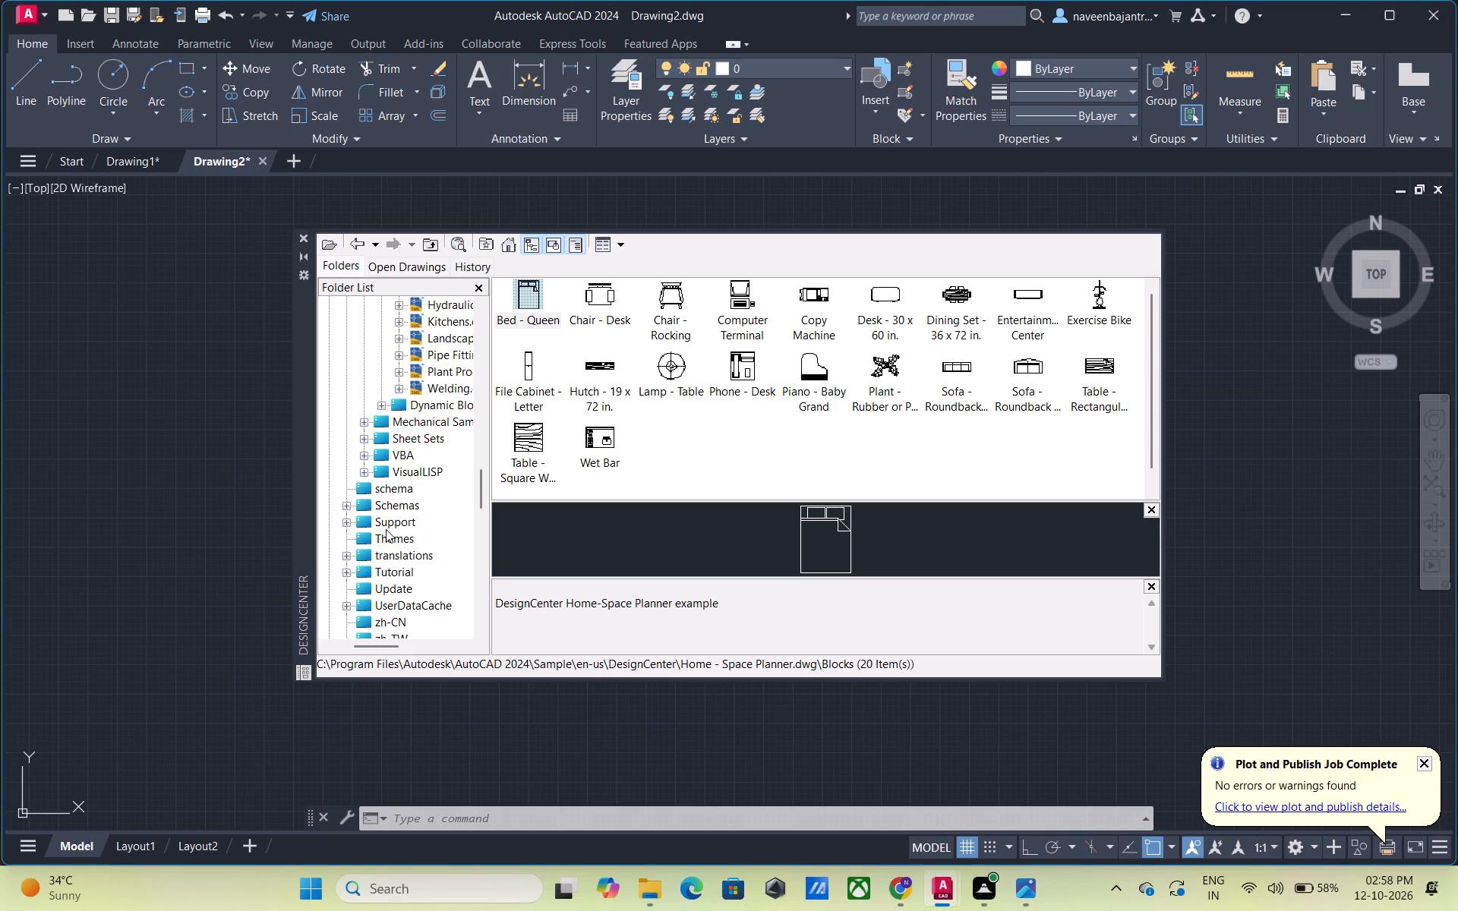
{"action": "scroll", "coordinate": [386, 529], "scroll_direction": "up", "scroll_amount": 1}
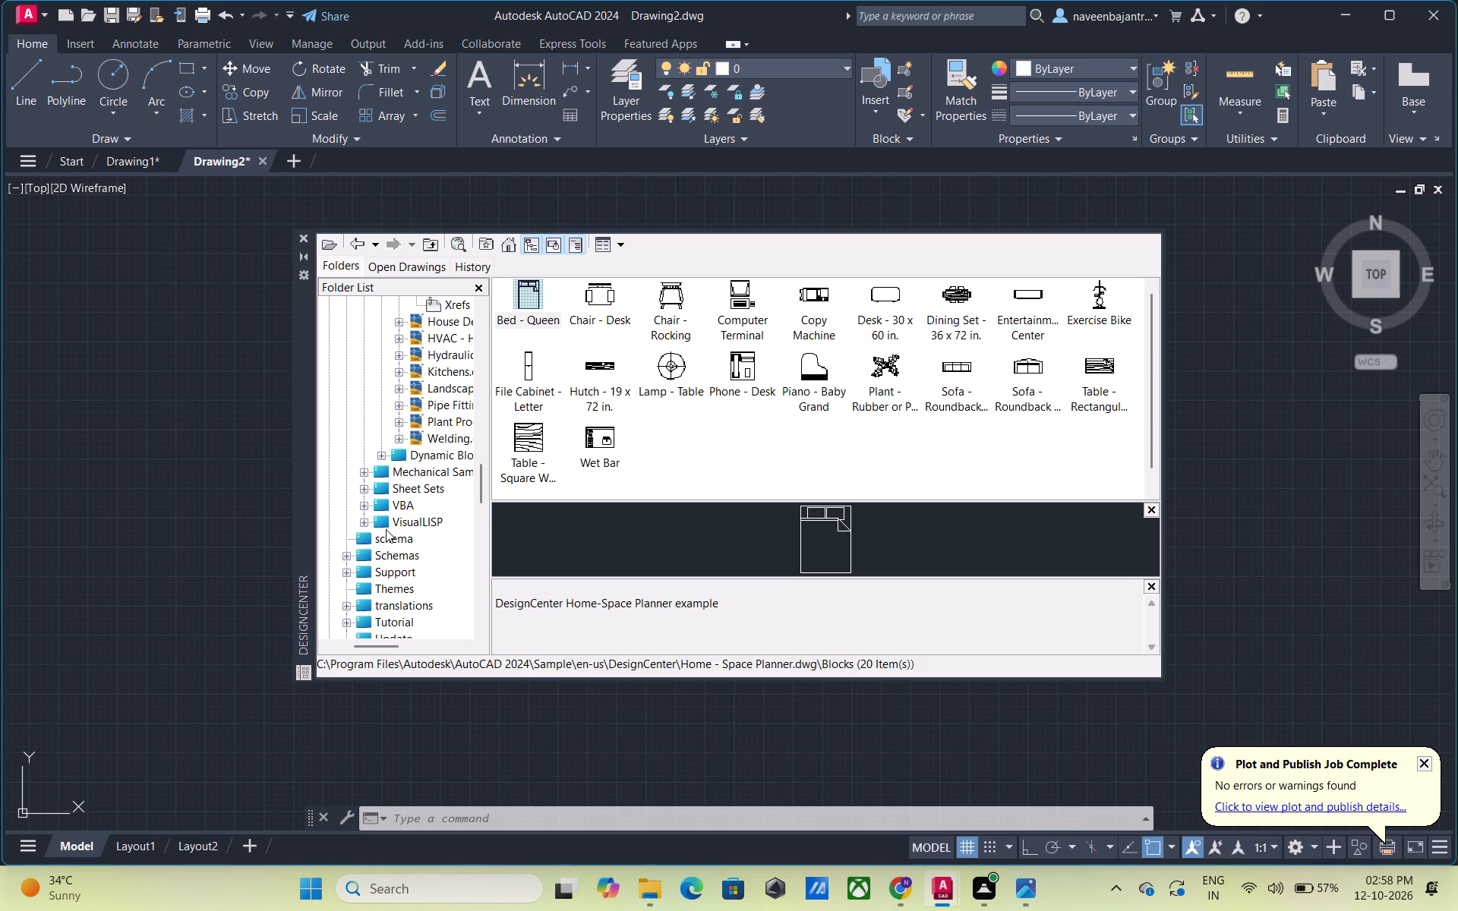
{"action": "scroll", "coordinate": [386, 529], "scroll_direction": "up", "scroll_amount": 1}
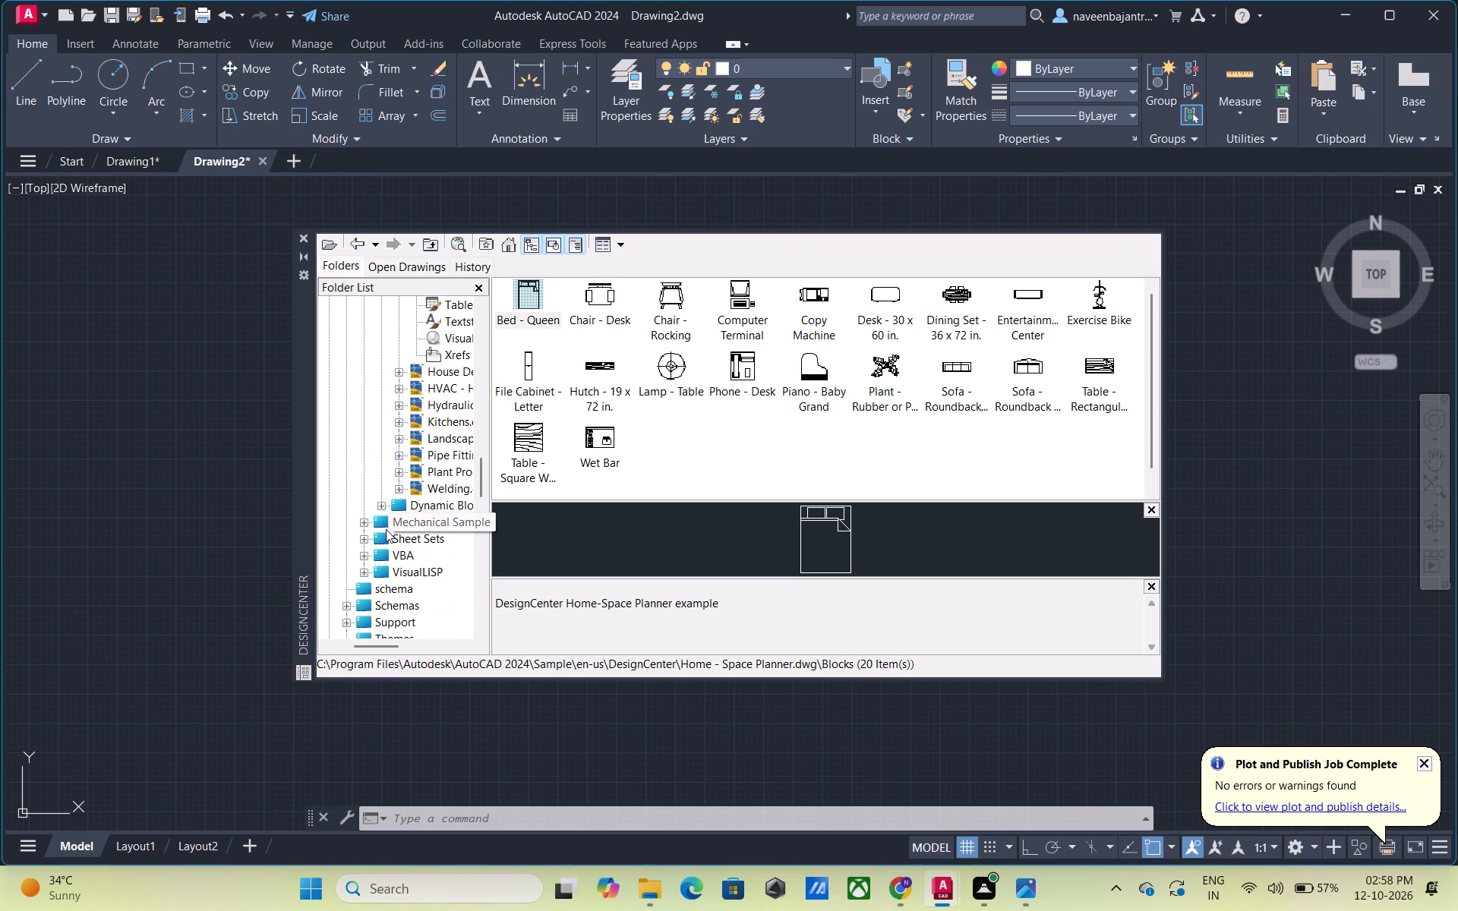
{"action": "scroll", "coordinate": [386, 529], "scroll_direction": "up", "scroll_amount": 1}
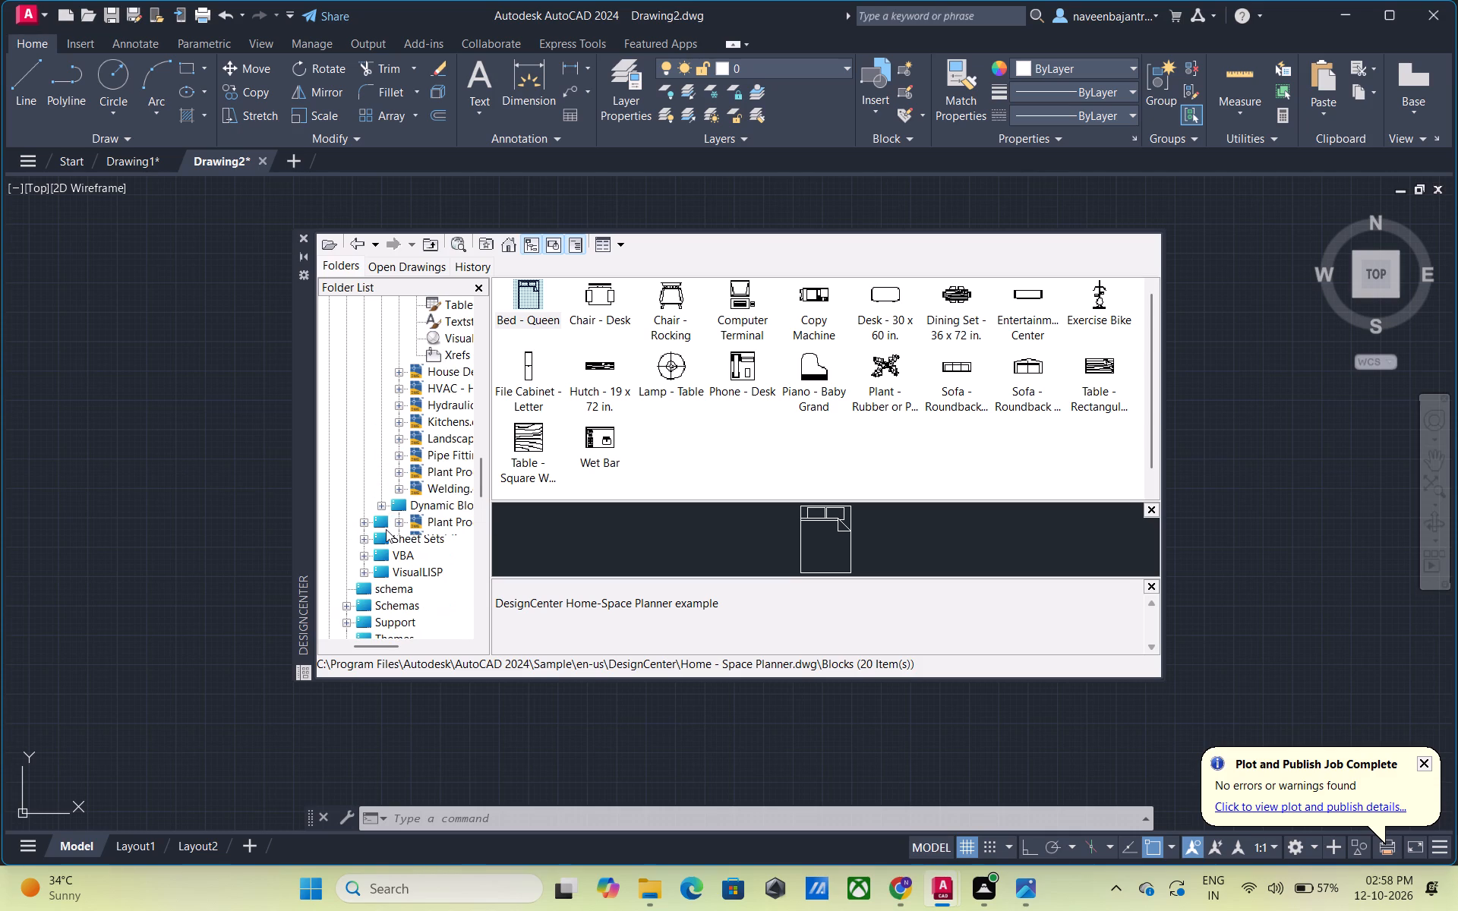
{"action": "scroll", "coordinate": [386, 529], "scroll_direction": "up", "scroll_amount": 1}
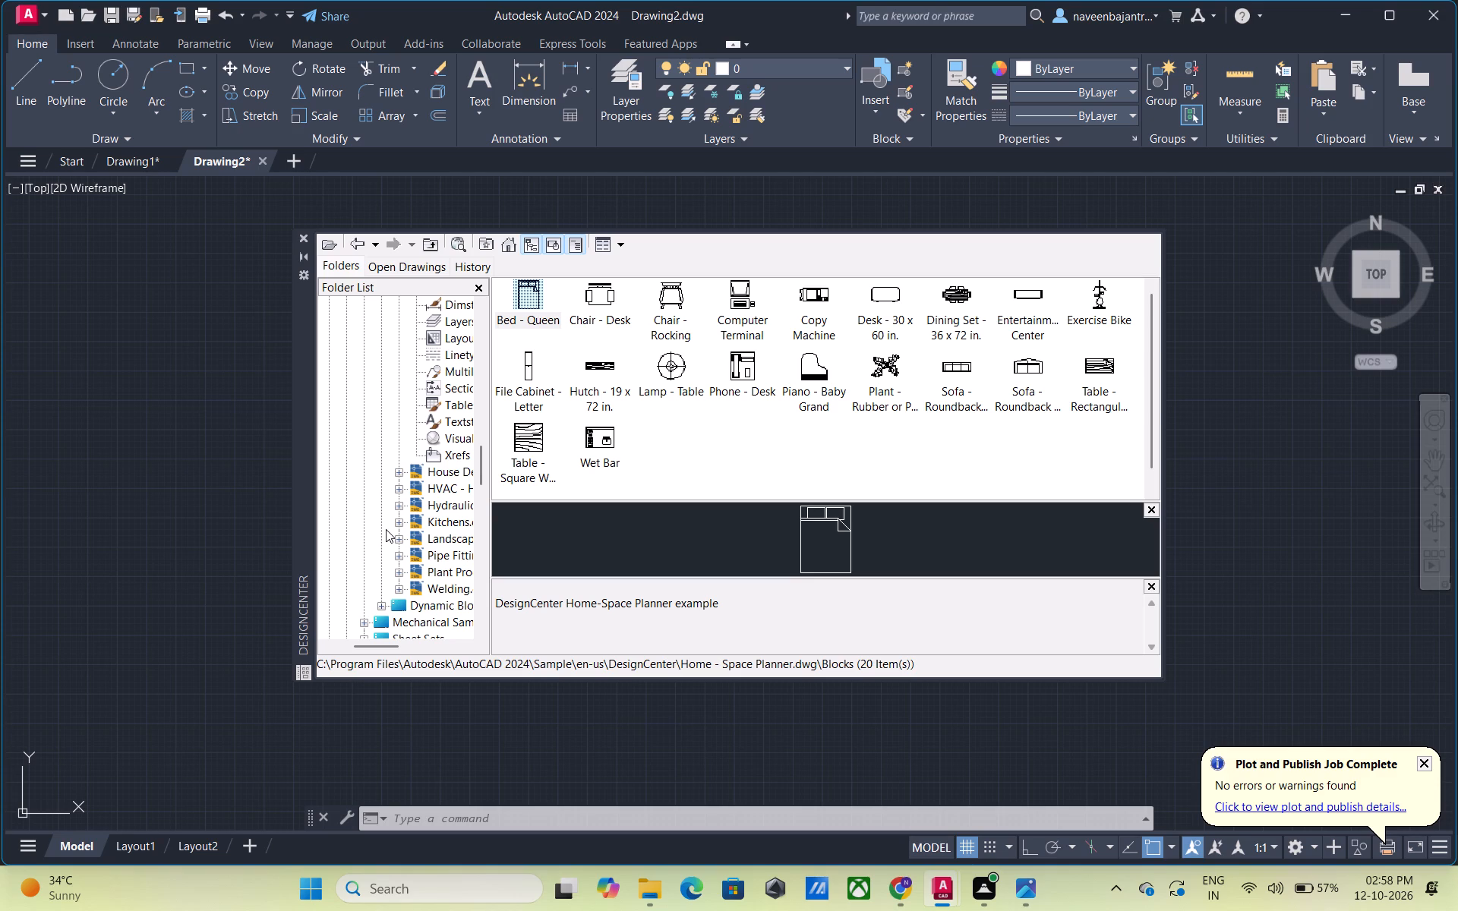
{"action": "scroll", "coordinate": [386, 529], "scroll_direction": "up", "scroll_amount": 1}
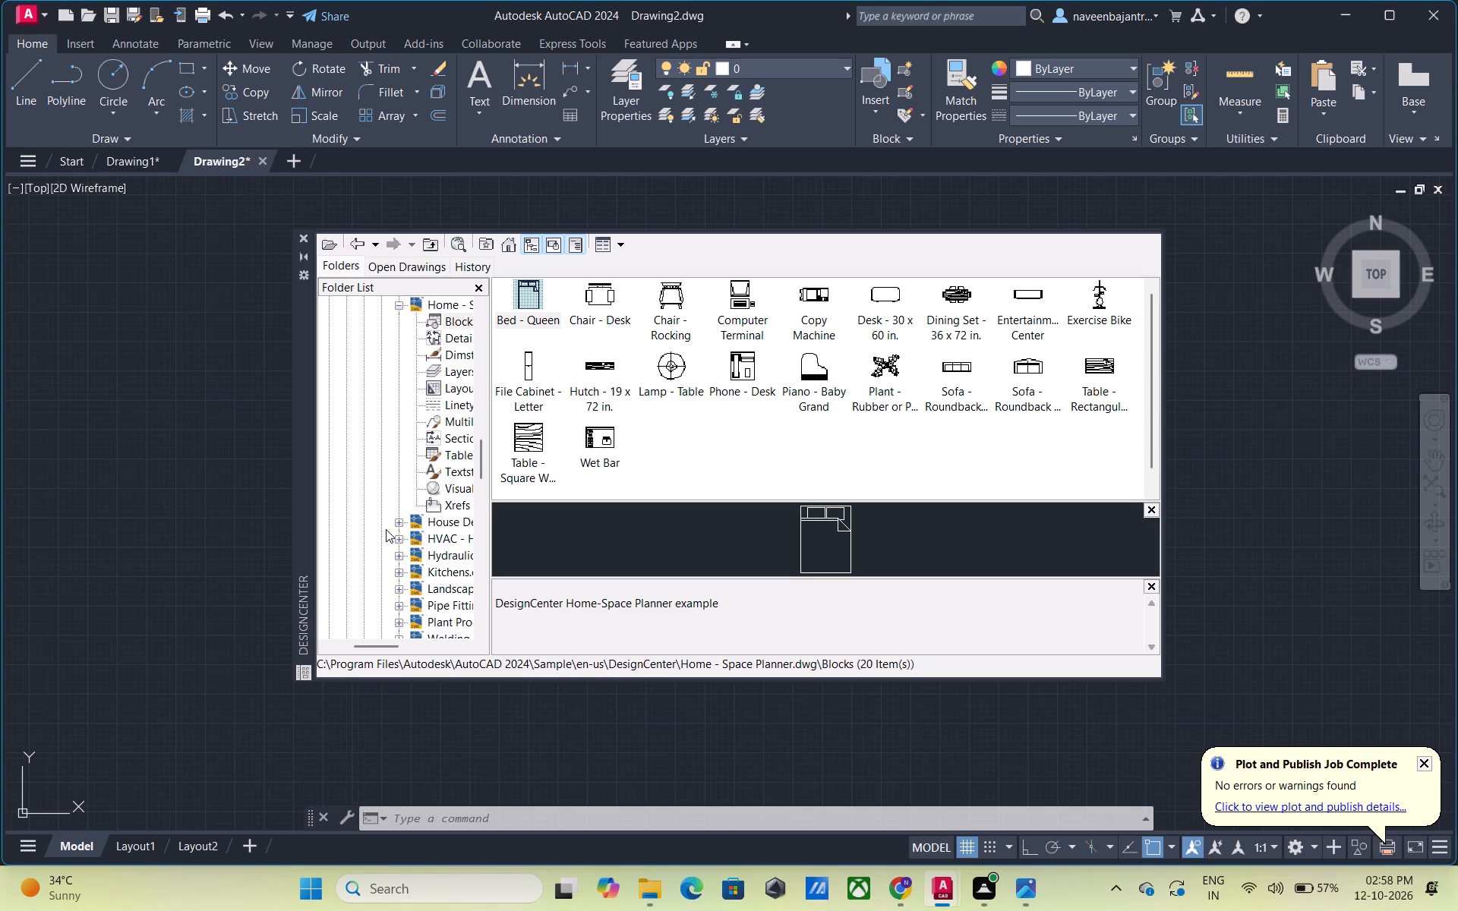
{"action": "scroll", "coordinate": [386, 529], "scroll_direction": "up", "scroll_amount": 1}
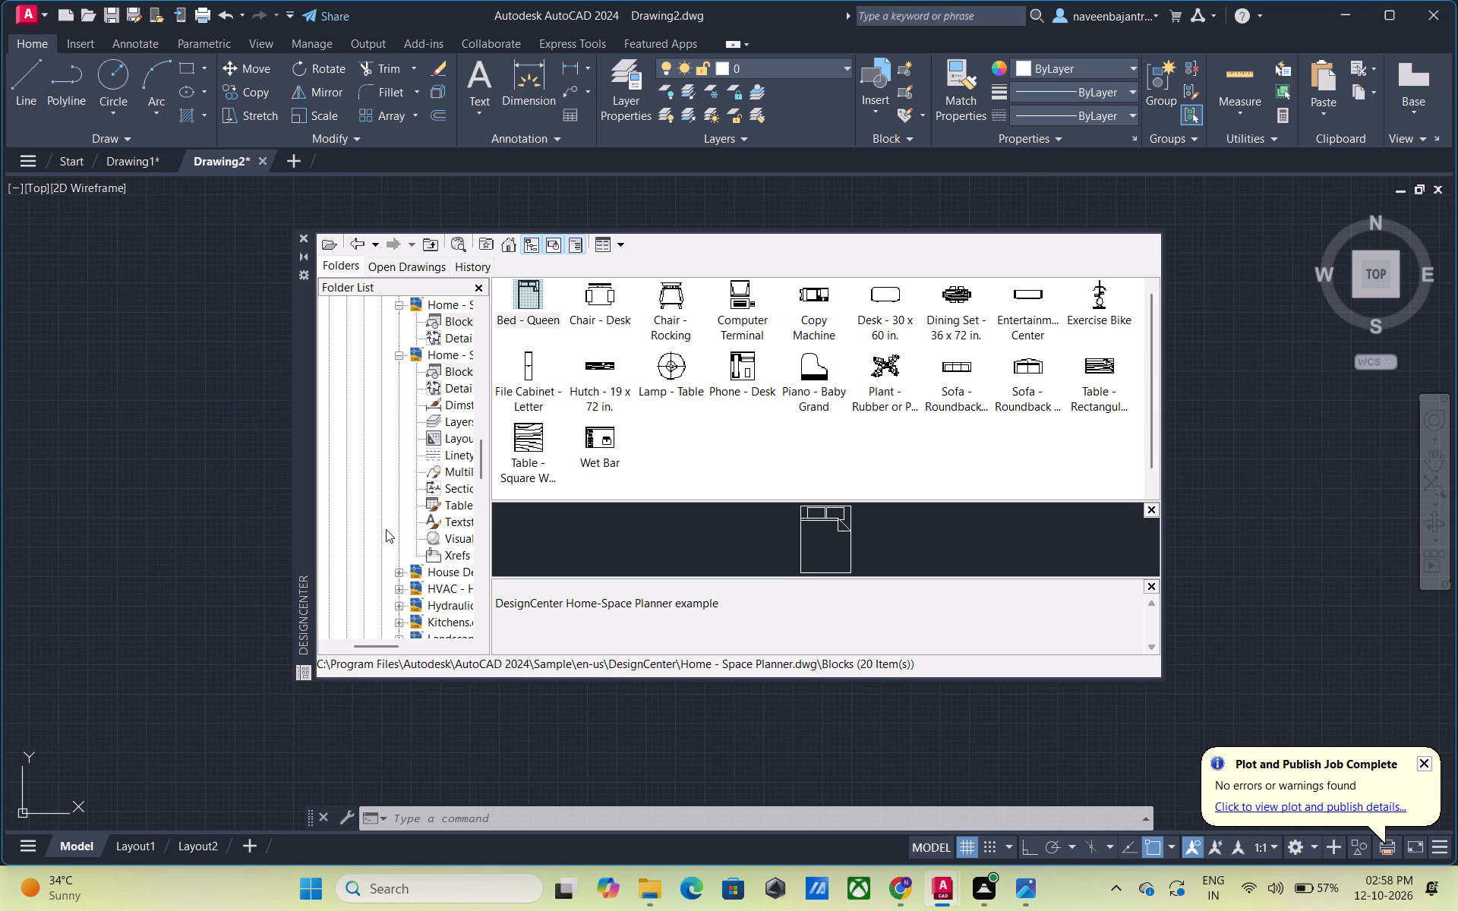
{"action": "scroll", "coordinate": [386, 529], "scroll_direction": "up", "scroll_amount": 1}
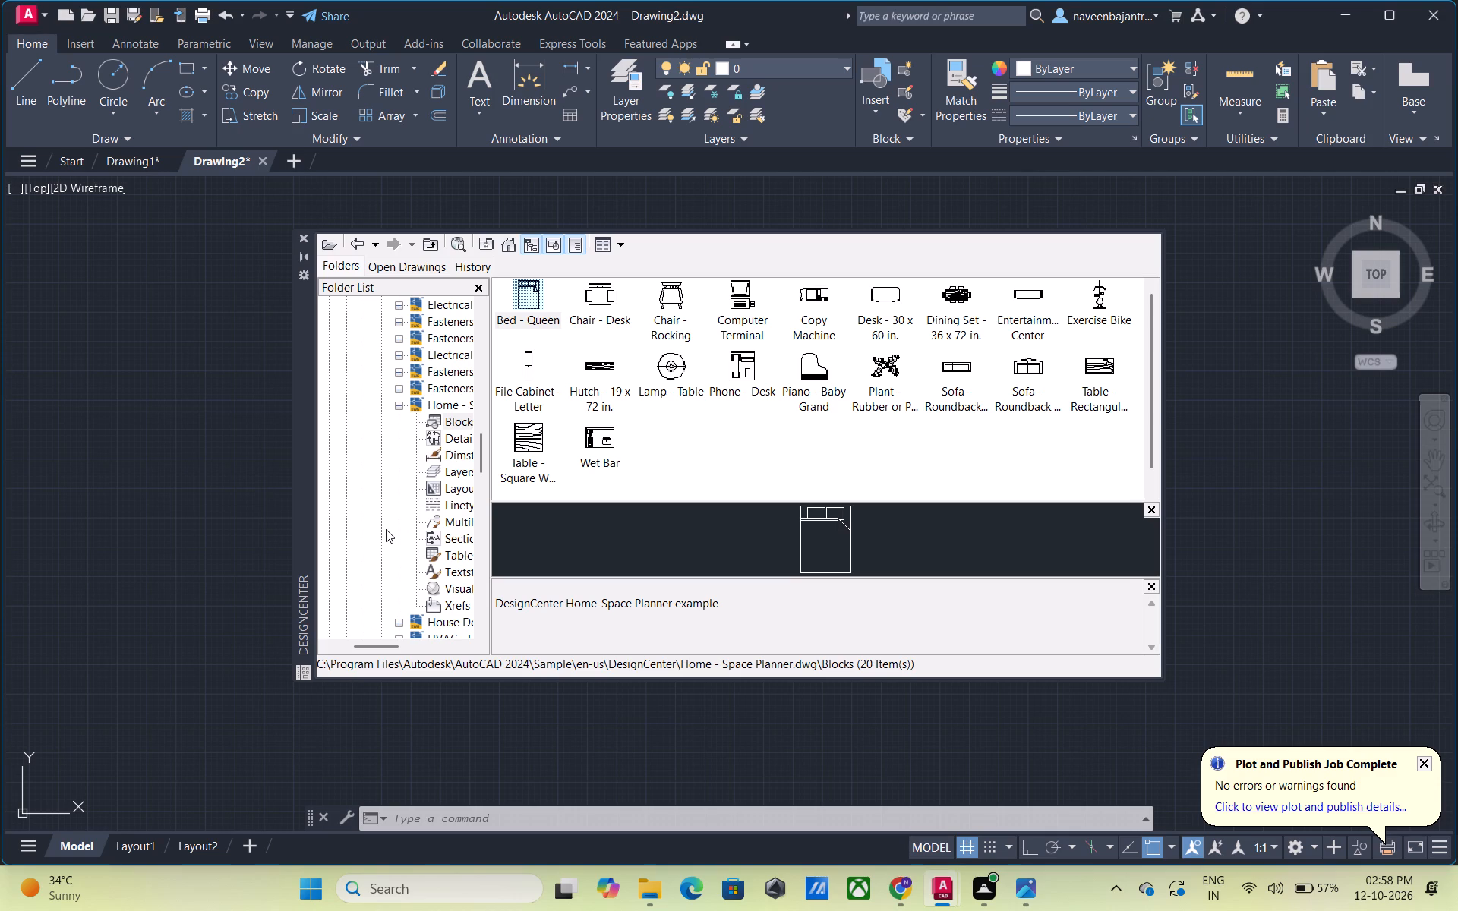
{"action": "scroll", "coordinate": [386, 529], "scroll_direction": "up", "scroll_amount": 1}
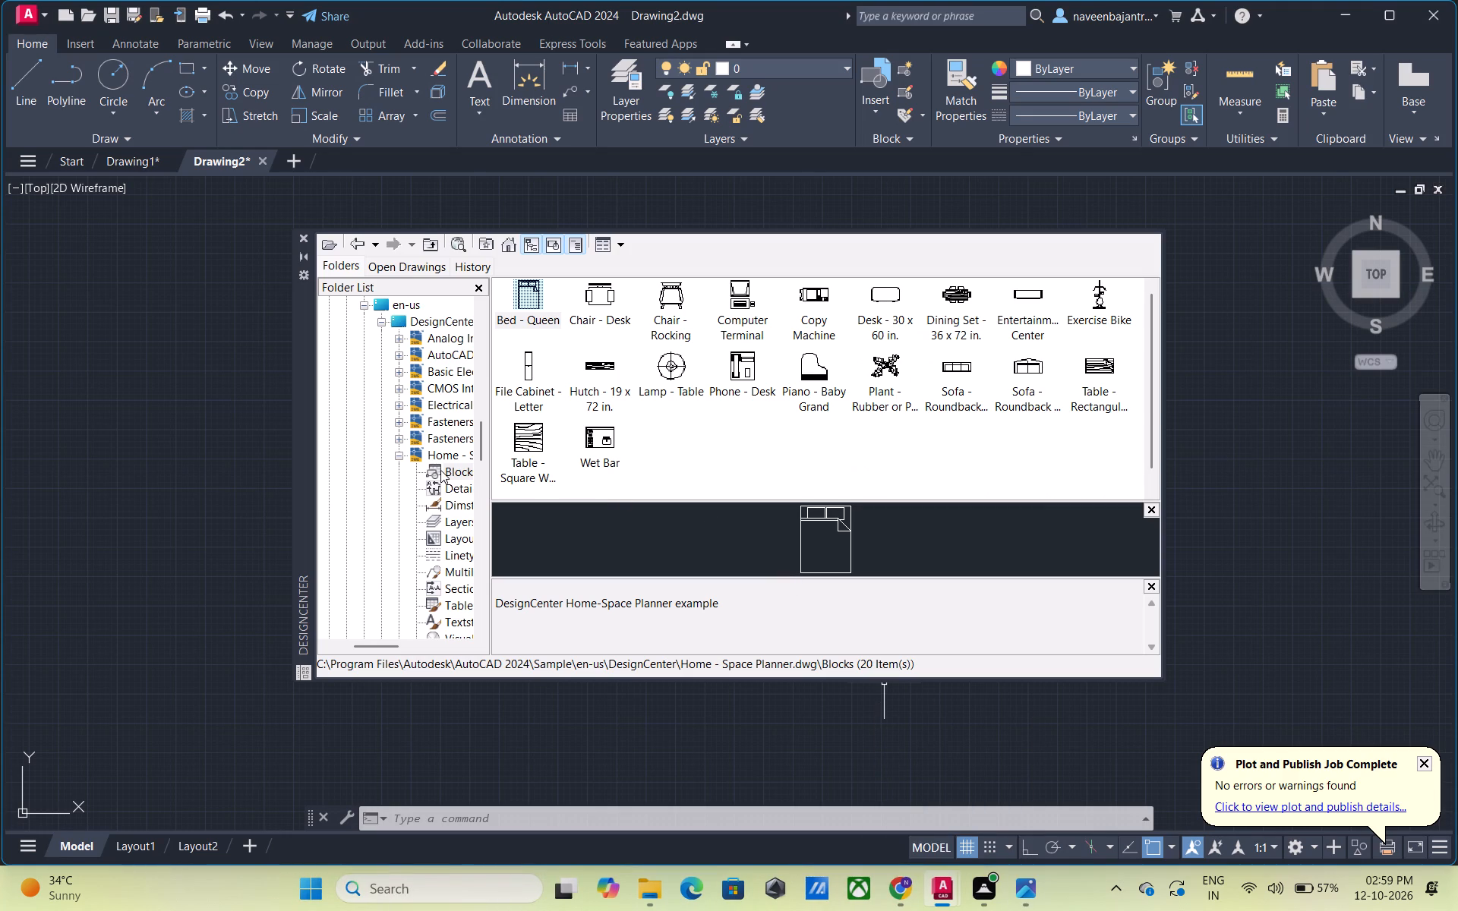
{"action": "scroll", "coordinate": [440, 470], "scroll_direction": "up", "scroll_amount": 1}
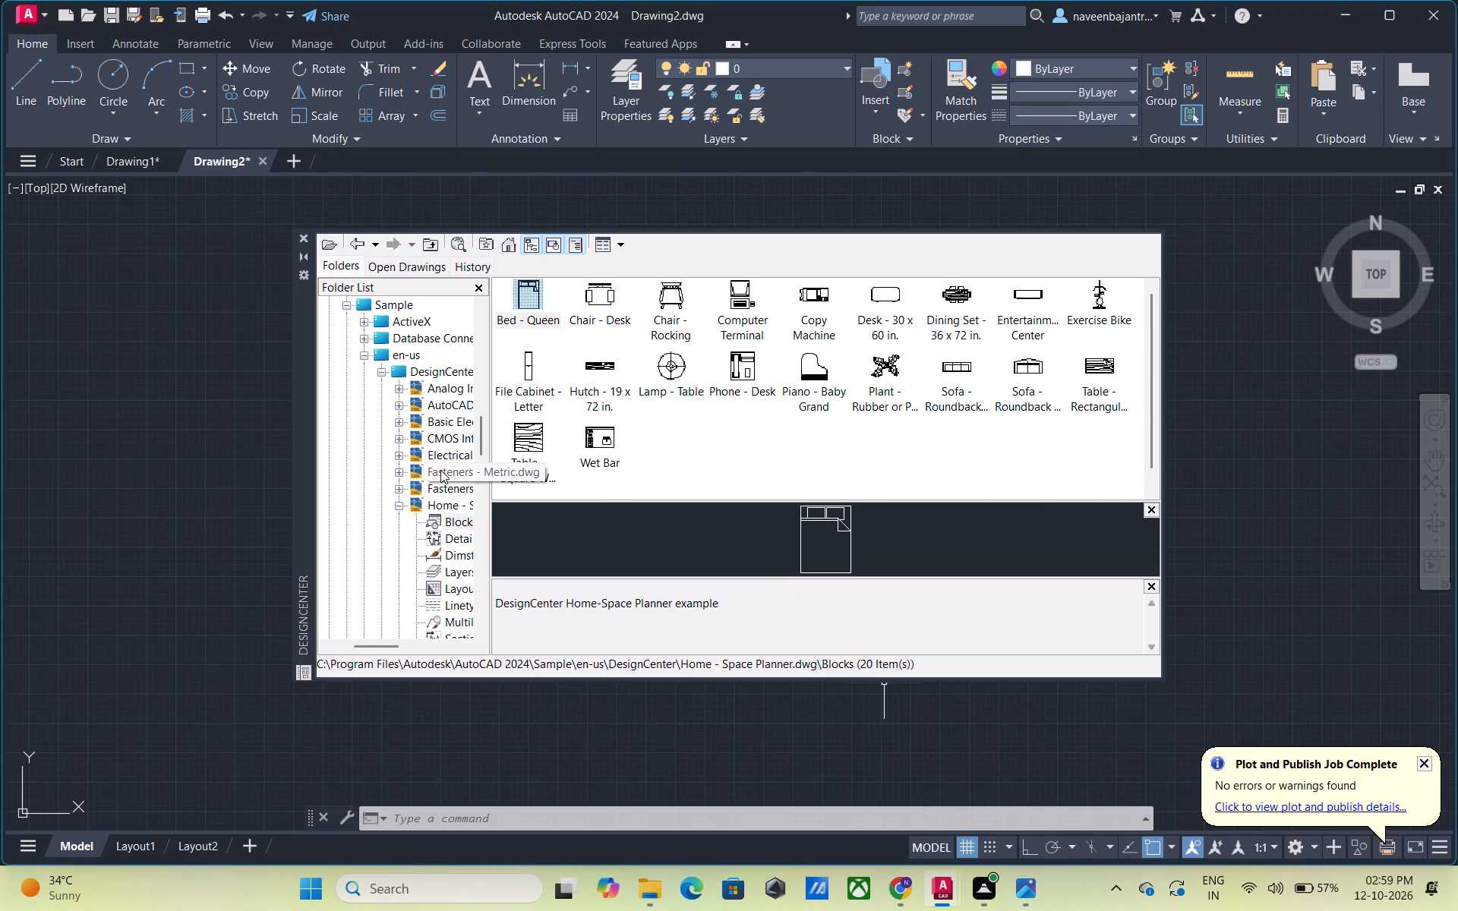
{"action": "scroll", "coordinate": [440, 470], "scroll_direction": "up", "scroll_amount": 1}
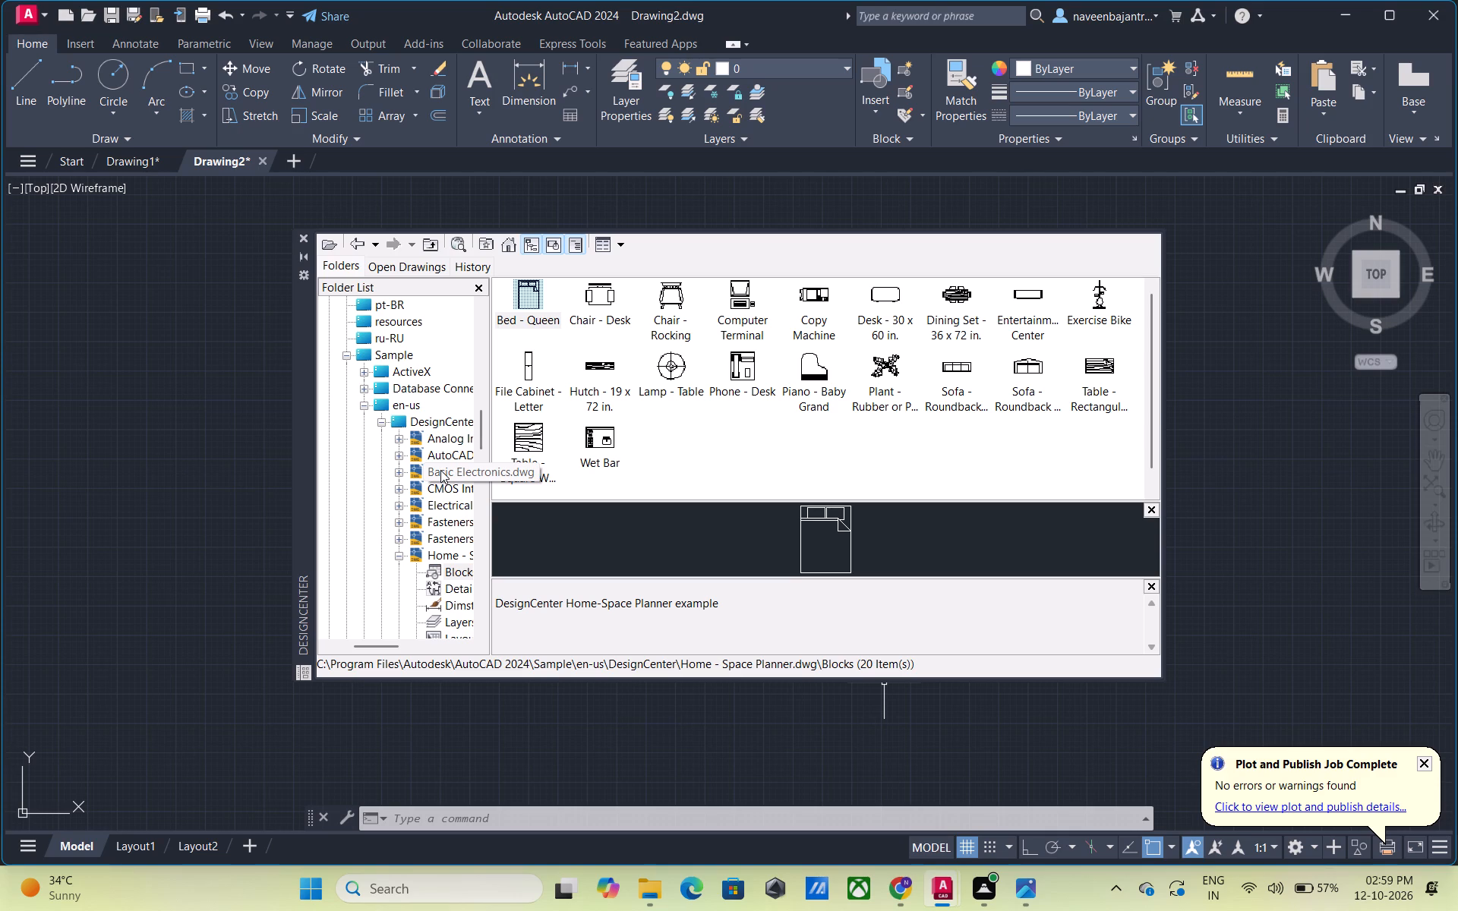
{"action": "scroll", "coordinate": [440, 470], "scroll_direction": "up", "scroll_amount": 1}
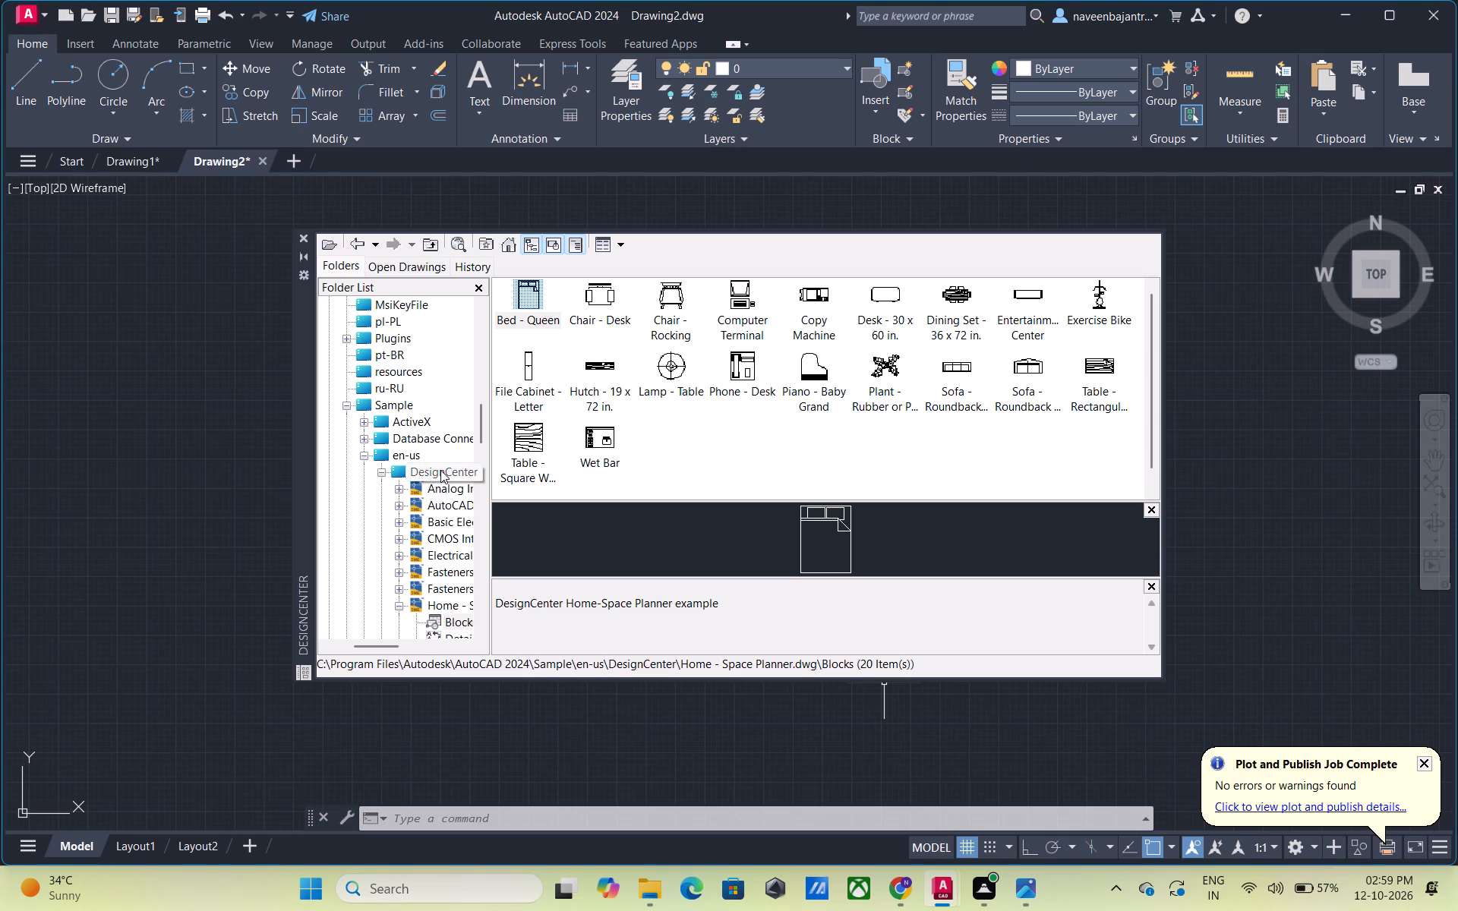
{"action": "scroll", "coordinate": [440, 470], "scroll_direction": "up", "scroll_amount": 2}
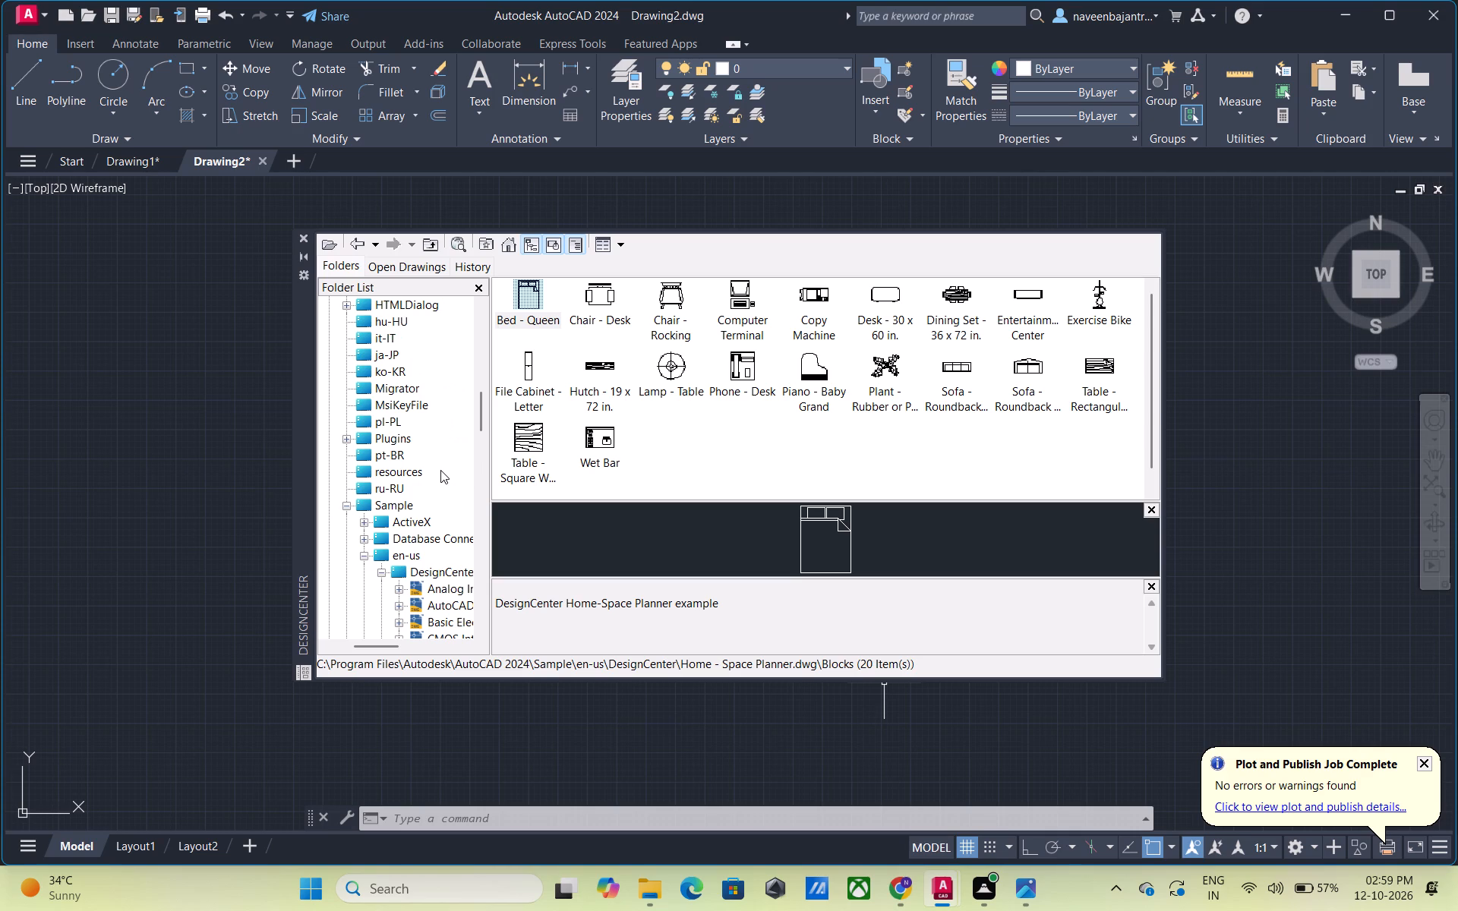
Trace the DesignCenter folder tree from the Sample folder back up through AutoCAD 2024, Autodesk and Program Files to the C: drive.
{"action": "scroll", "coordinate": [440, 470], "scroll_direction": "up", "scroll_amount": 1}
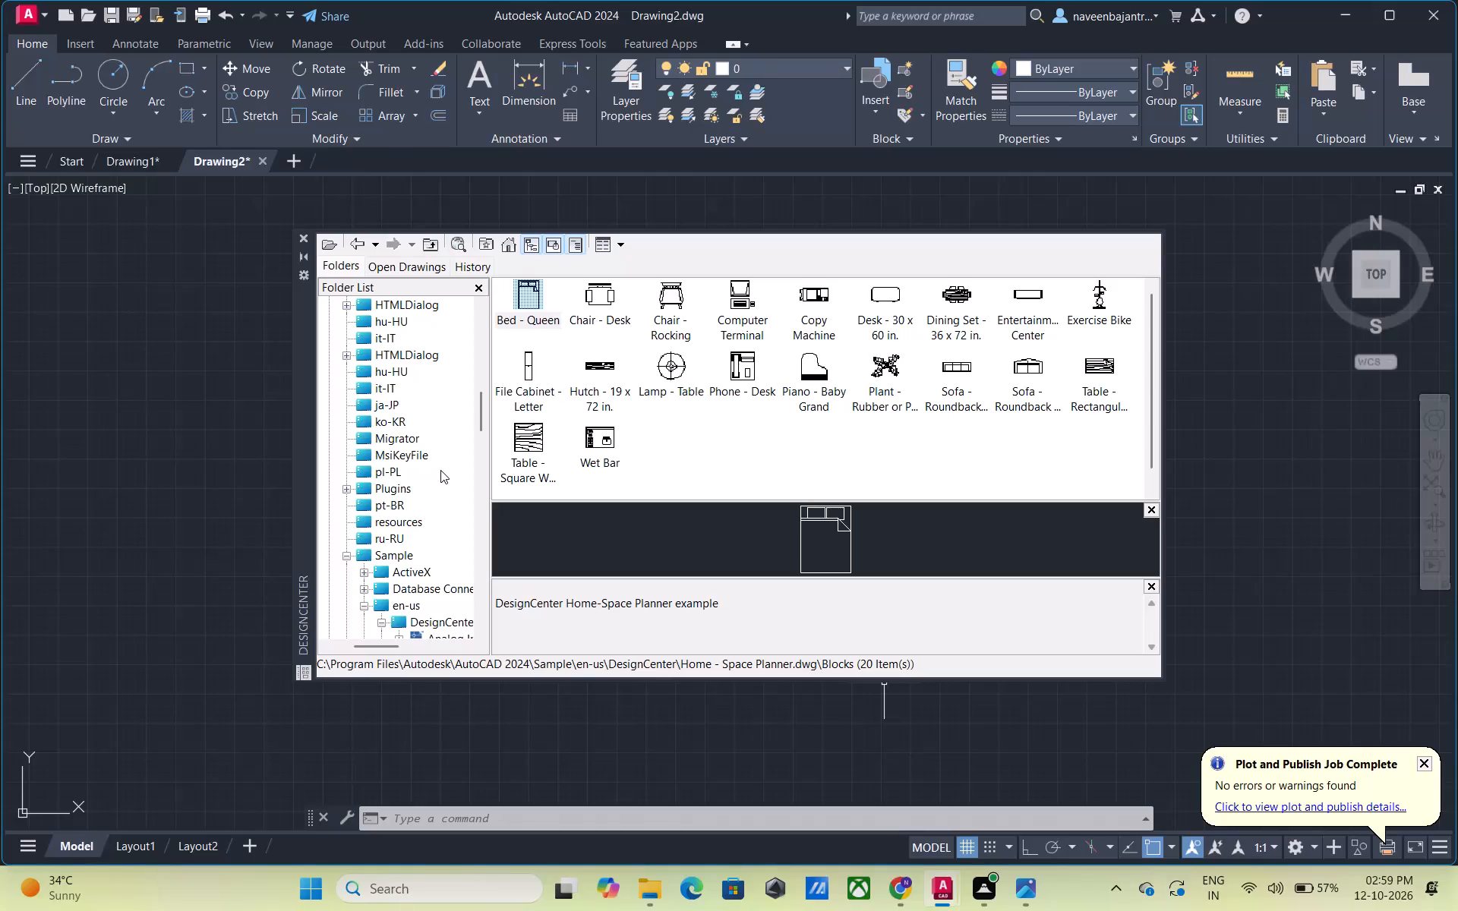
{"action": "scroll", "coordinate": [440, 470], "scroll_direction": "up", "scroll_amount": 1}
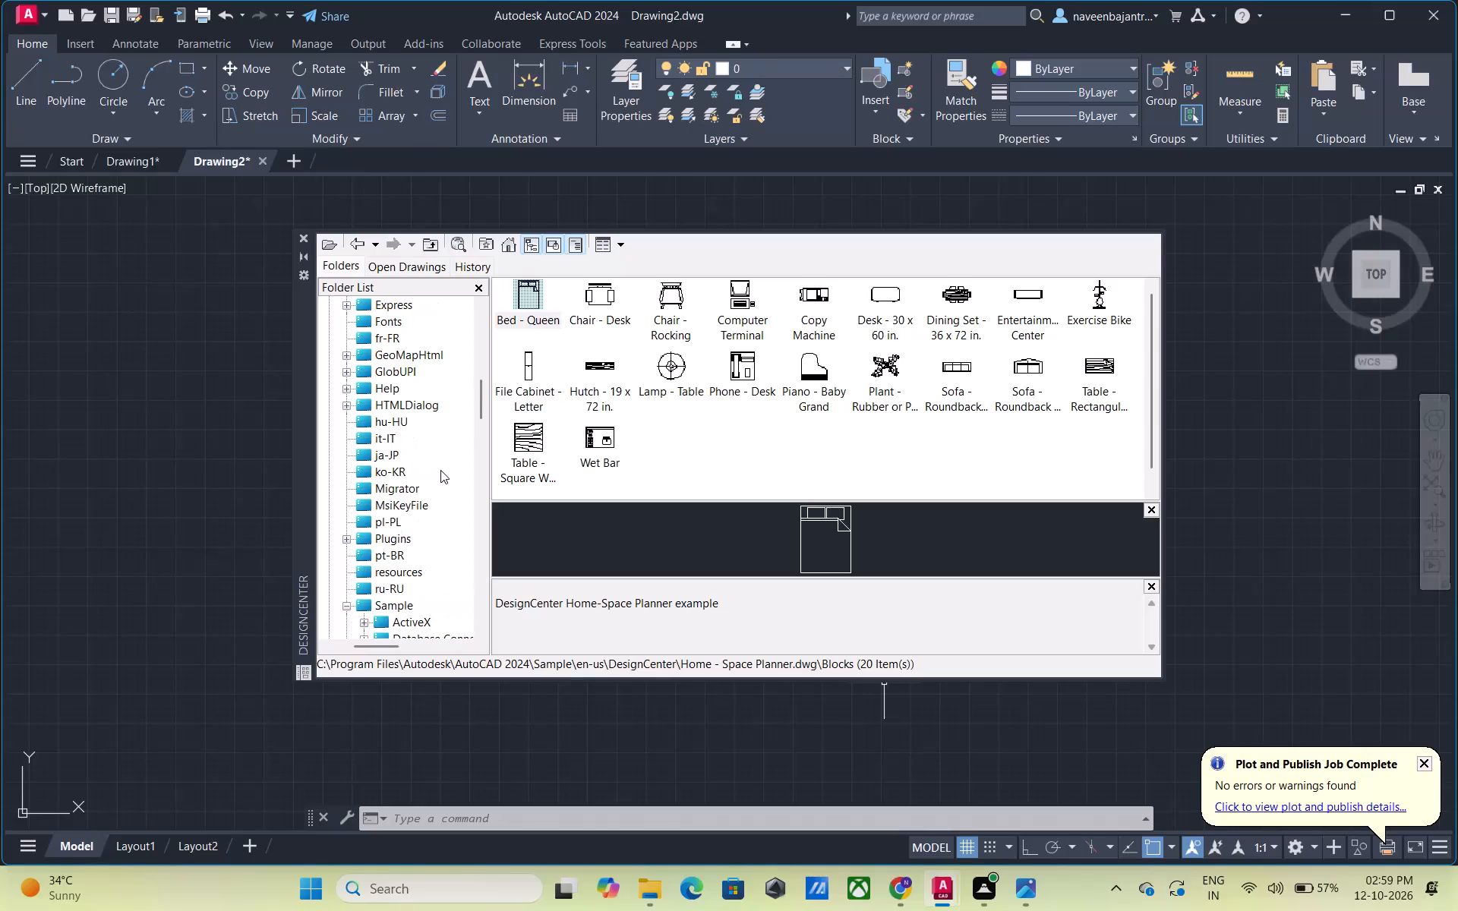
{"action": "scroll", "coordinate": [440, 470], "scroll_direction": "up", "scroll_amount": 1}
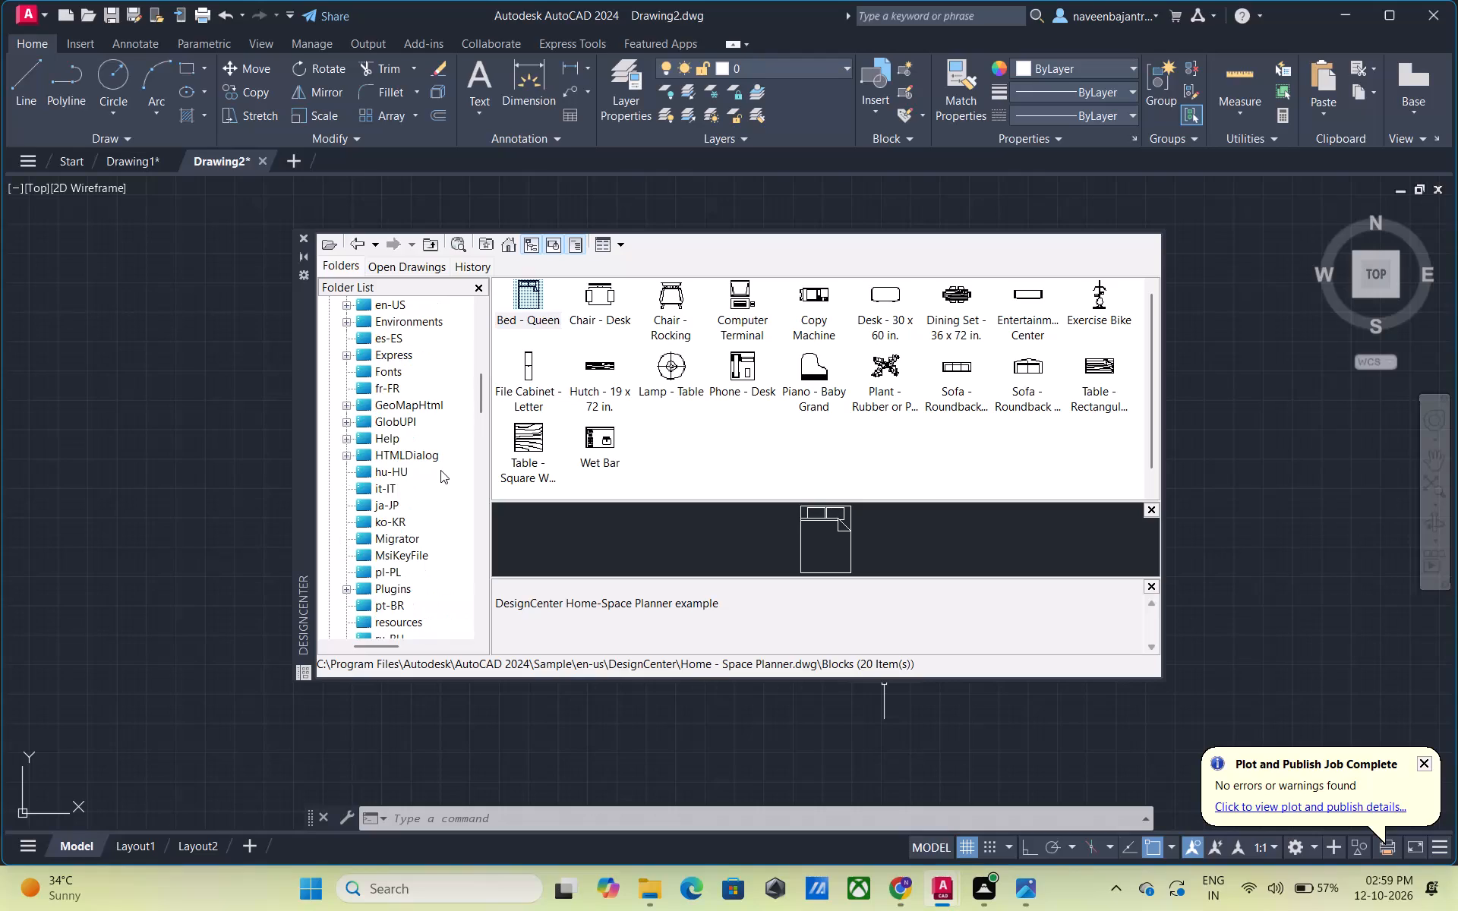
{"action": "scroll", "coordinate": [440, 470], "scroll_direction": "up", "scroll_amount": 1}
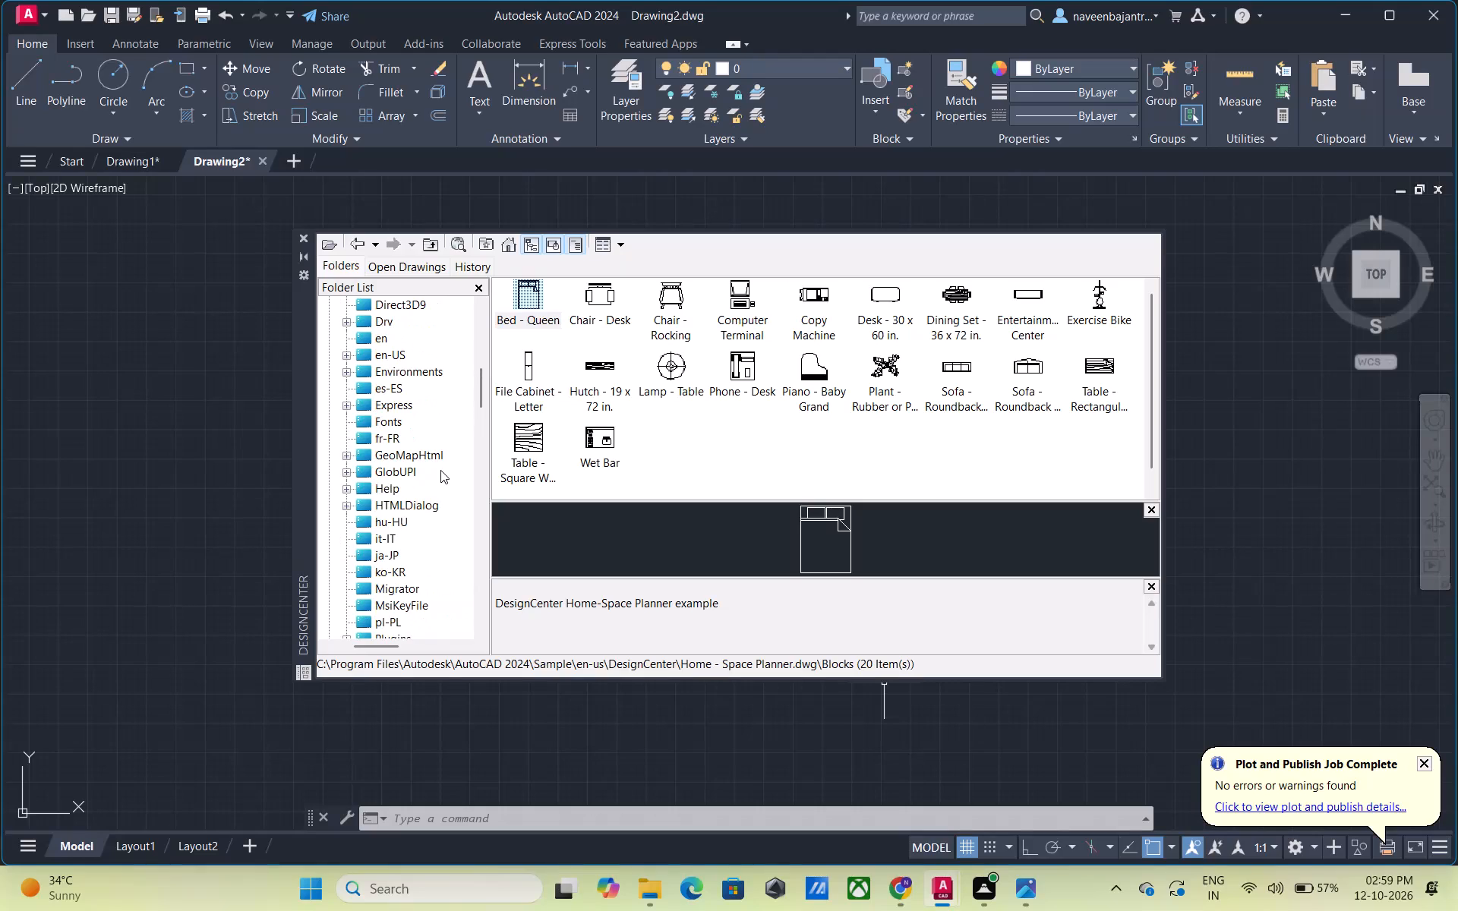
{"action": "scroll", "coordinate": [440, 470], "scroll_direction": "up", "scroll_amount": 1}
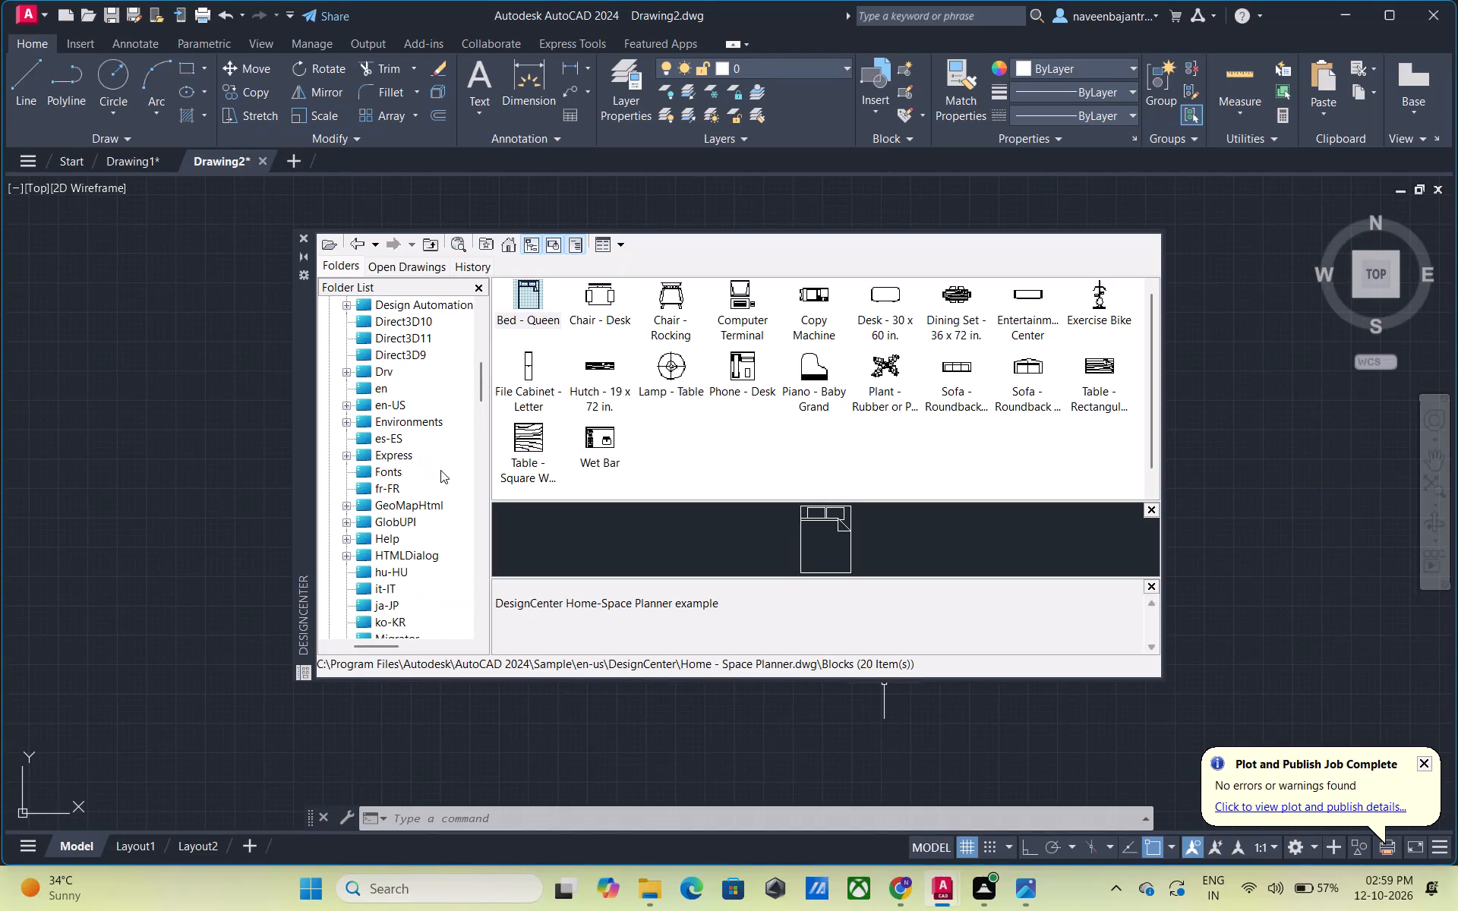
{"action": "scroll", "coordinate": [440, 470], "scroll_direction": "up", "scroll_amount": 1}
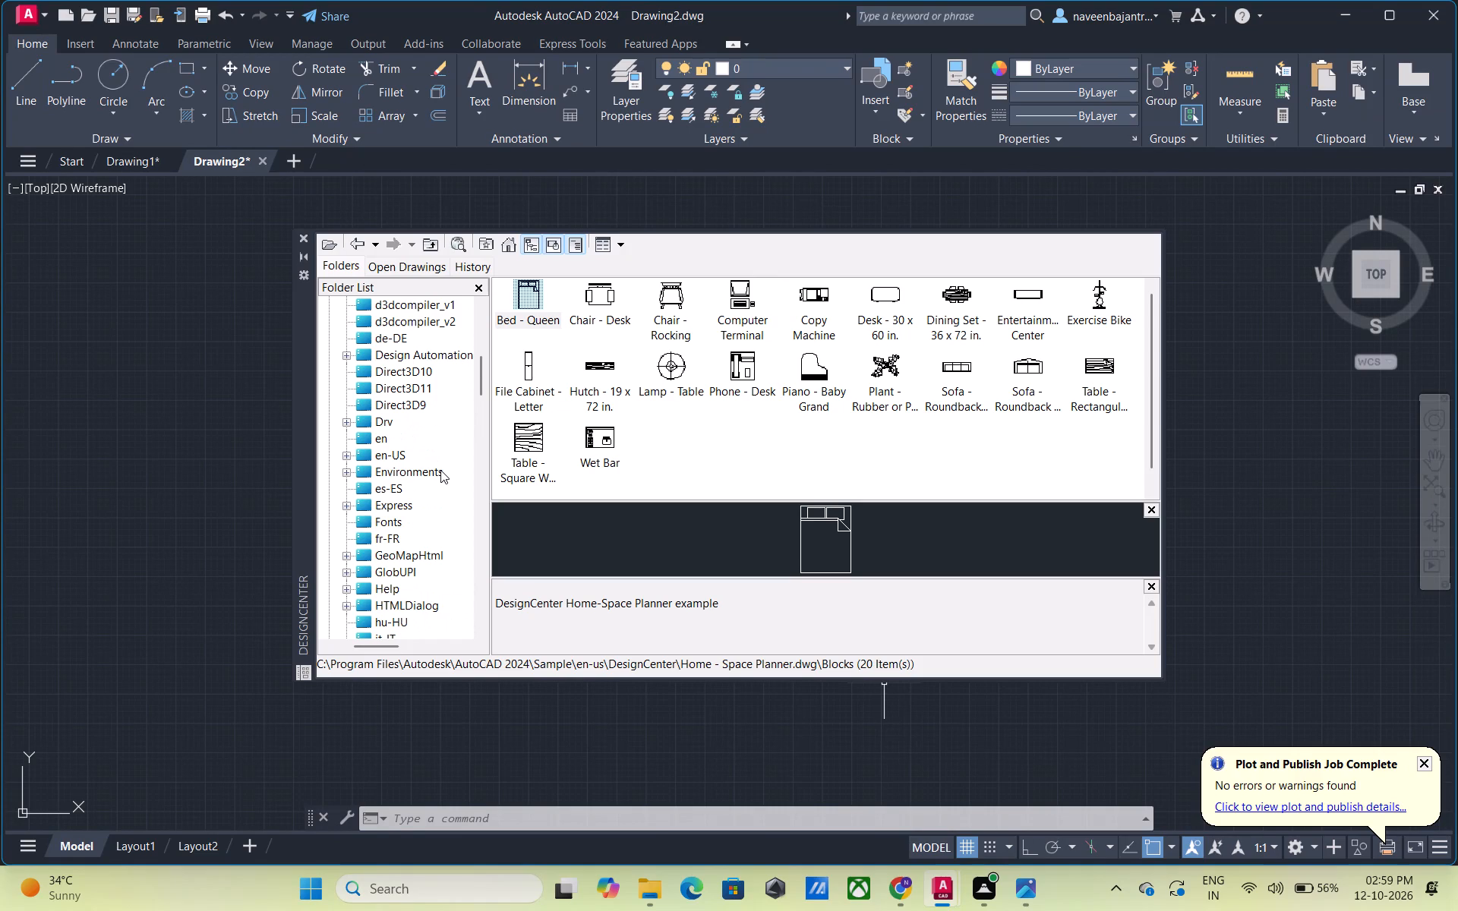
{"action": "scroll", "coordinate": [440, 470], "scroll_direction": "up", "scroll_amount": 1}
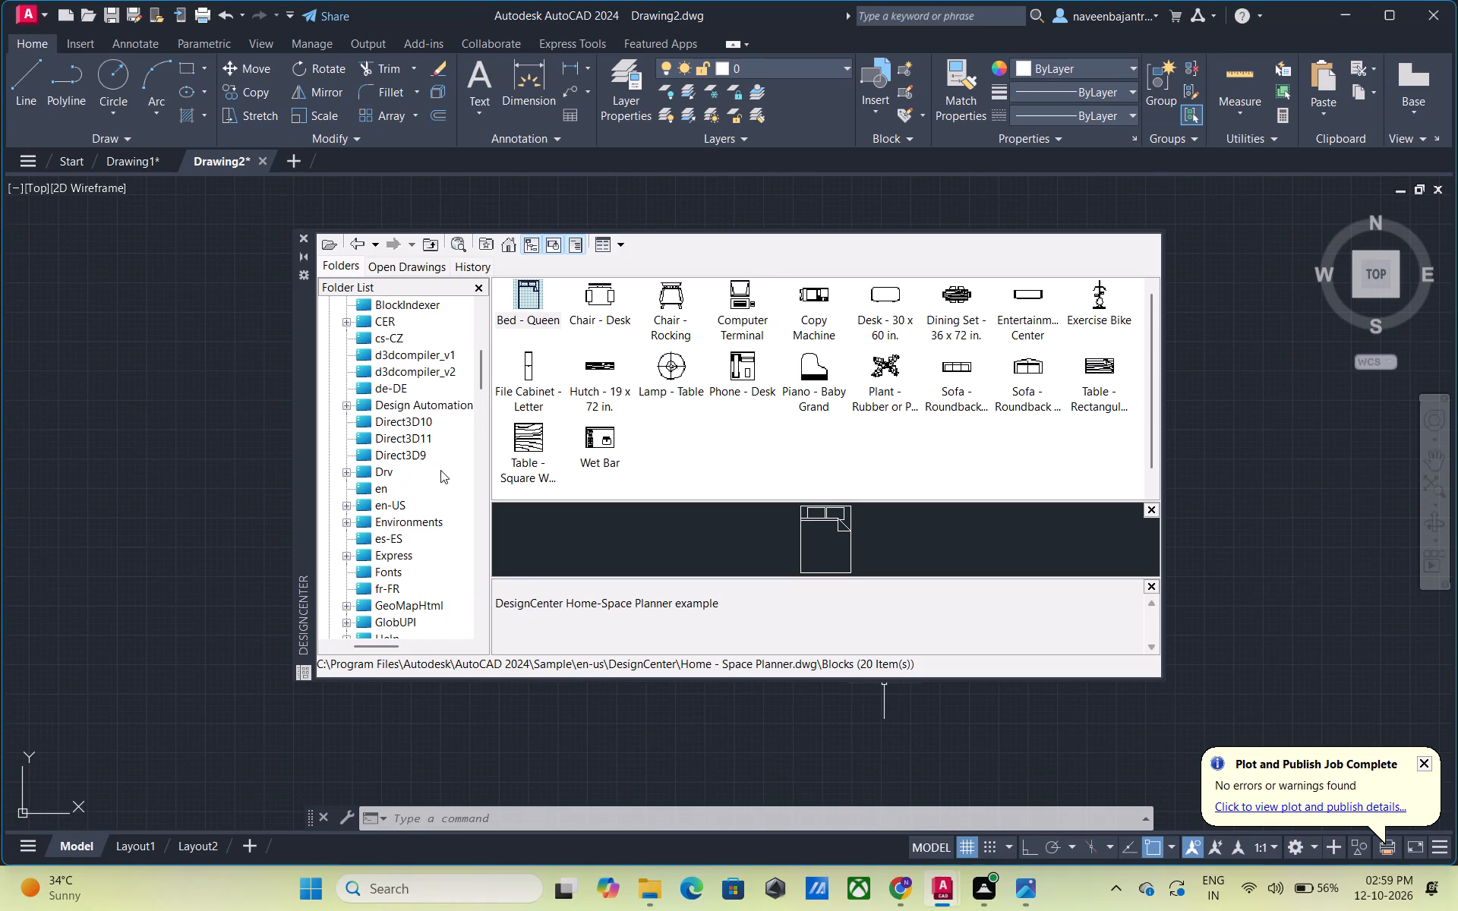
{"action": "scroll", "coordinate": [440, 470], "scroll_direction": "up", "scroll_amount": 1}
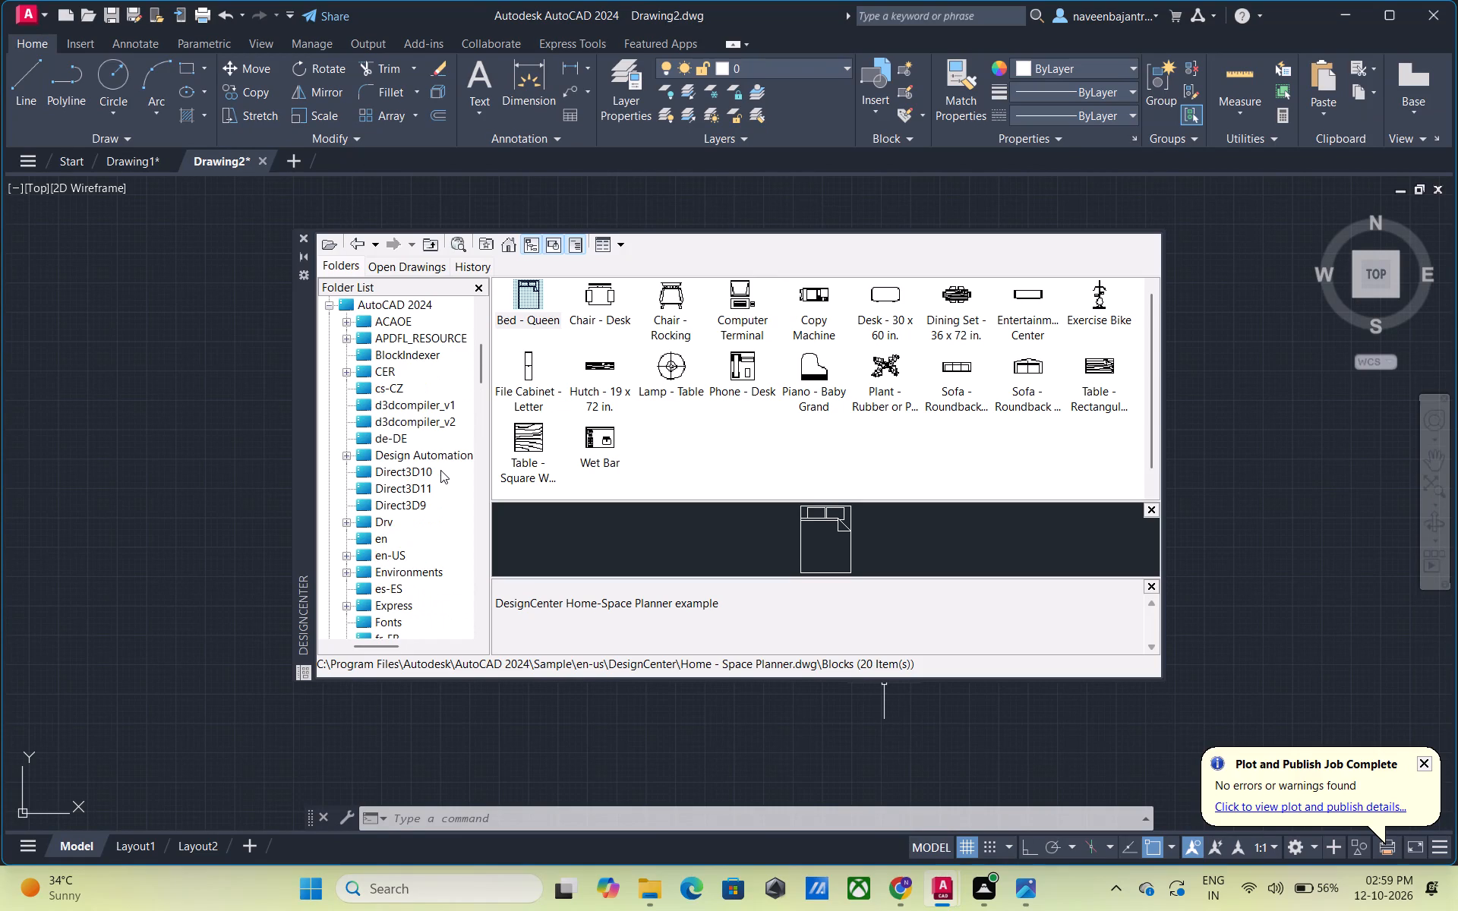
{"action": "scroll", "coordinate": [440, 470], "scroll_direction": "up", "scroll_amount": 1}
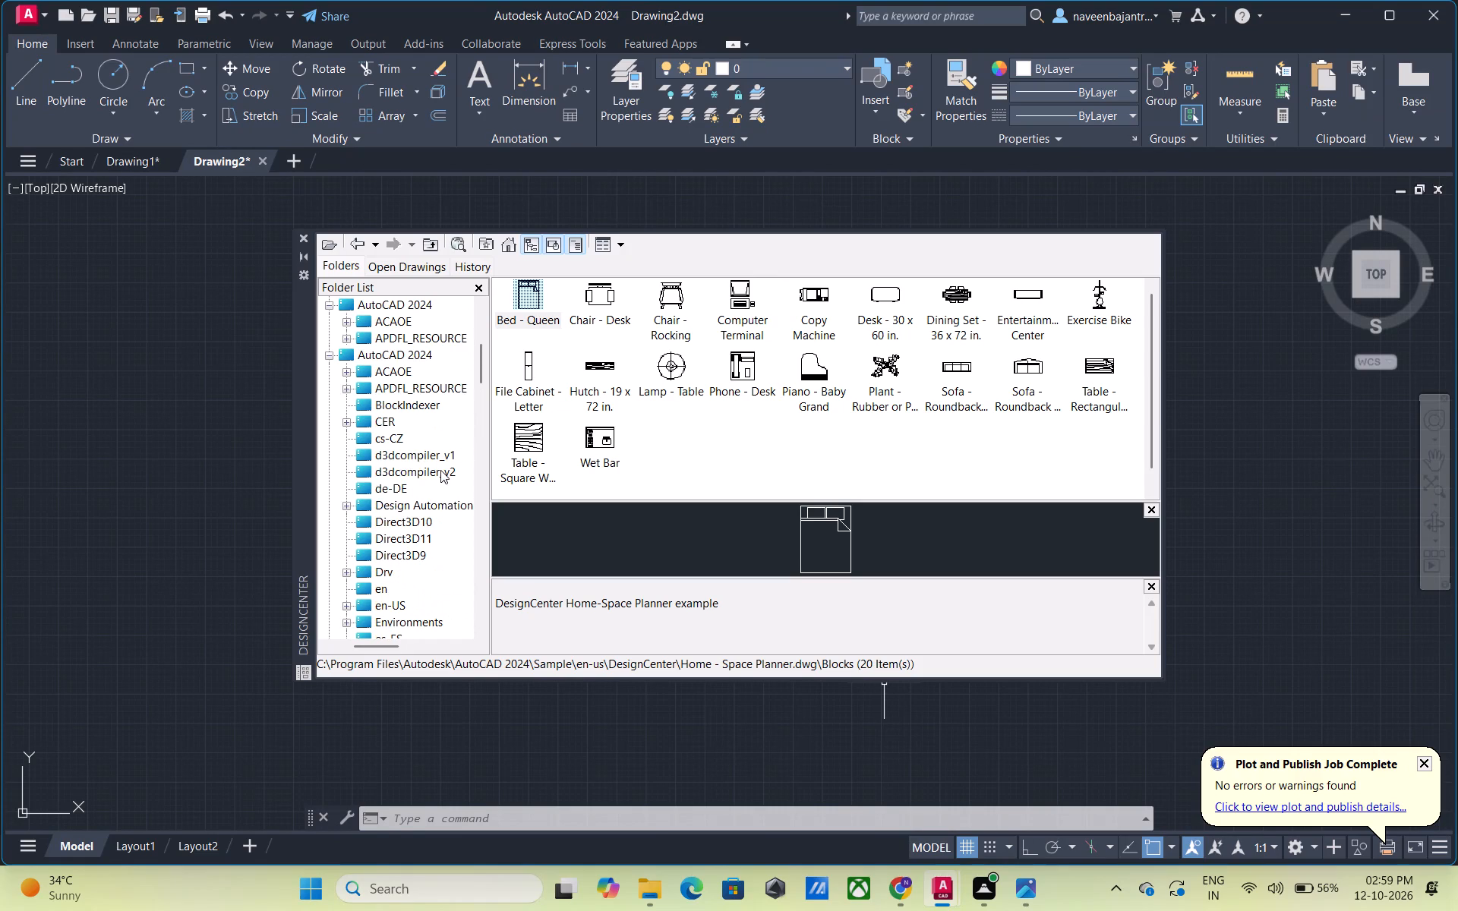
{"action": "scroll", "coordinate": [440, 470], "scroll_direction": "up", "scroll_amount": 1}
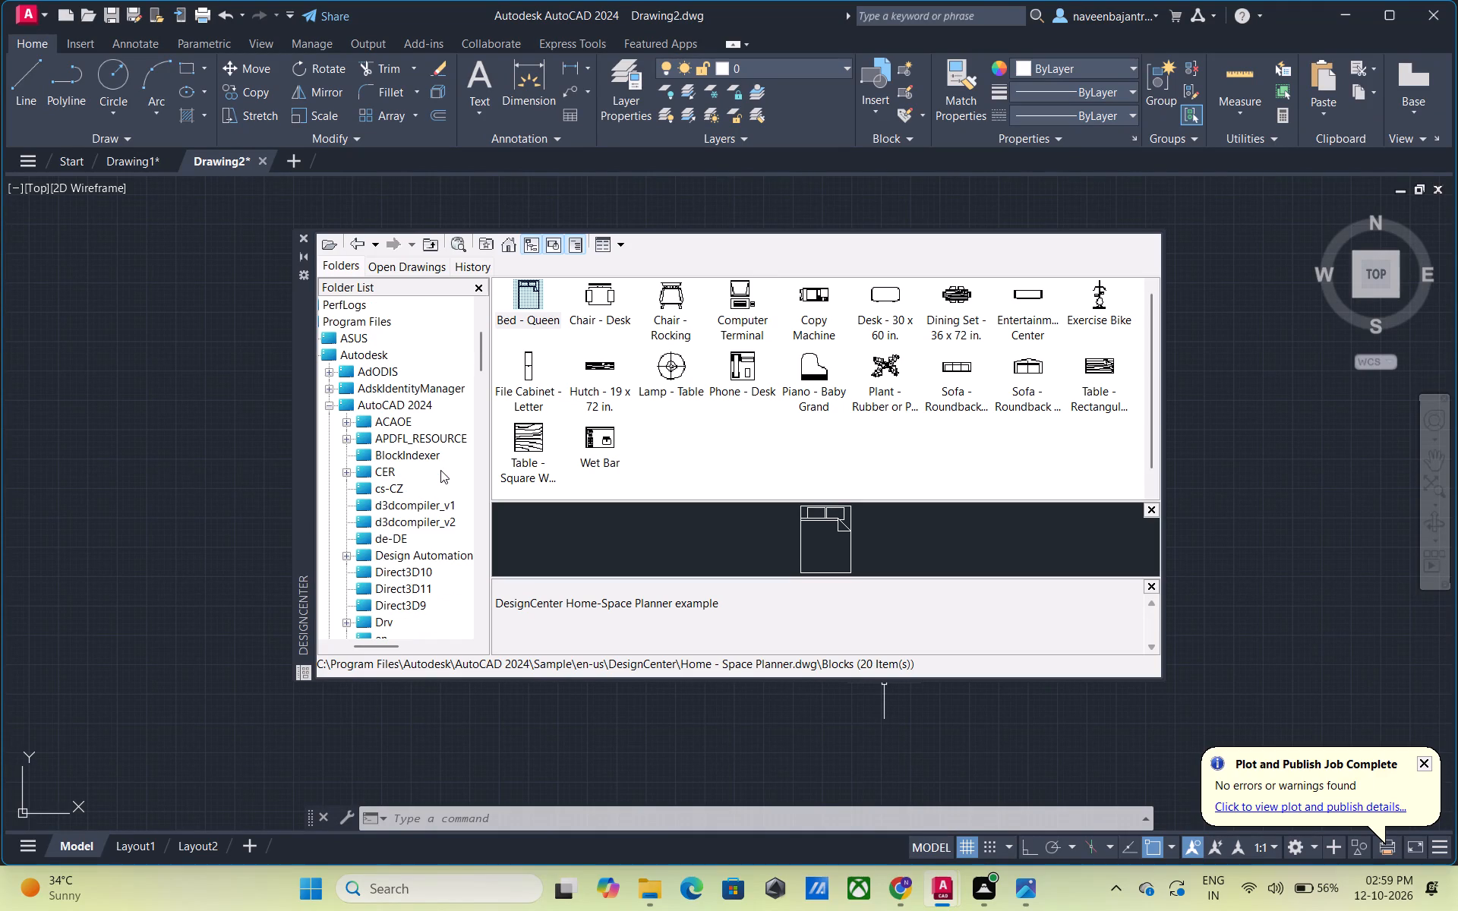
{"action": "scroll", "coordinate": [440, 470], "scroll_direction": "up", "scroll_amount": 1}
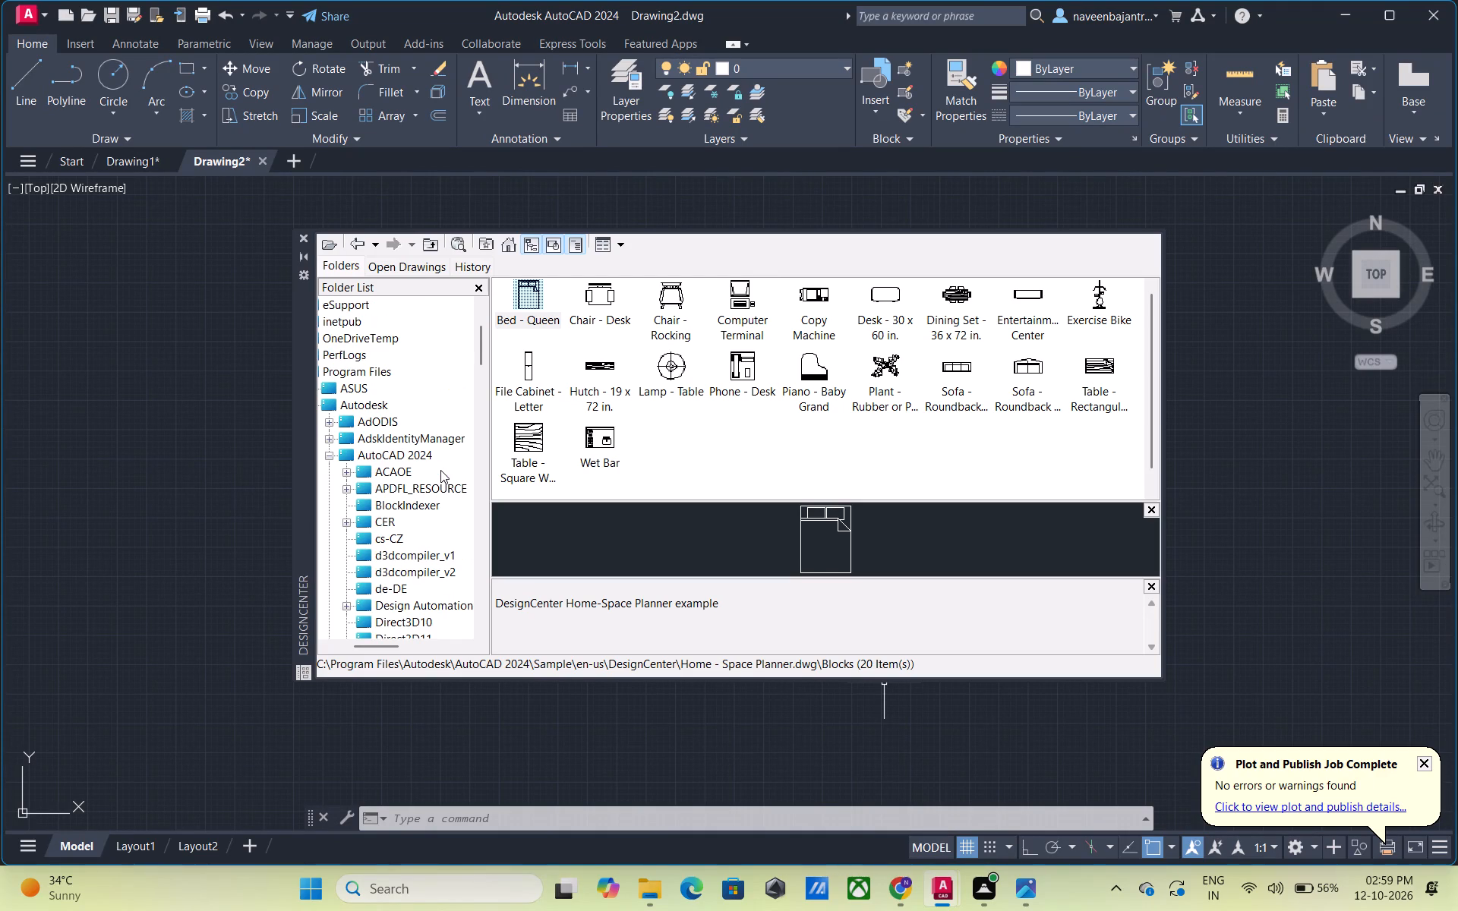
{"action": "scroll", "coordinate": [440, 470], "scroll_direction": "up", "scroll_amount": 1}
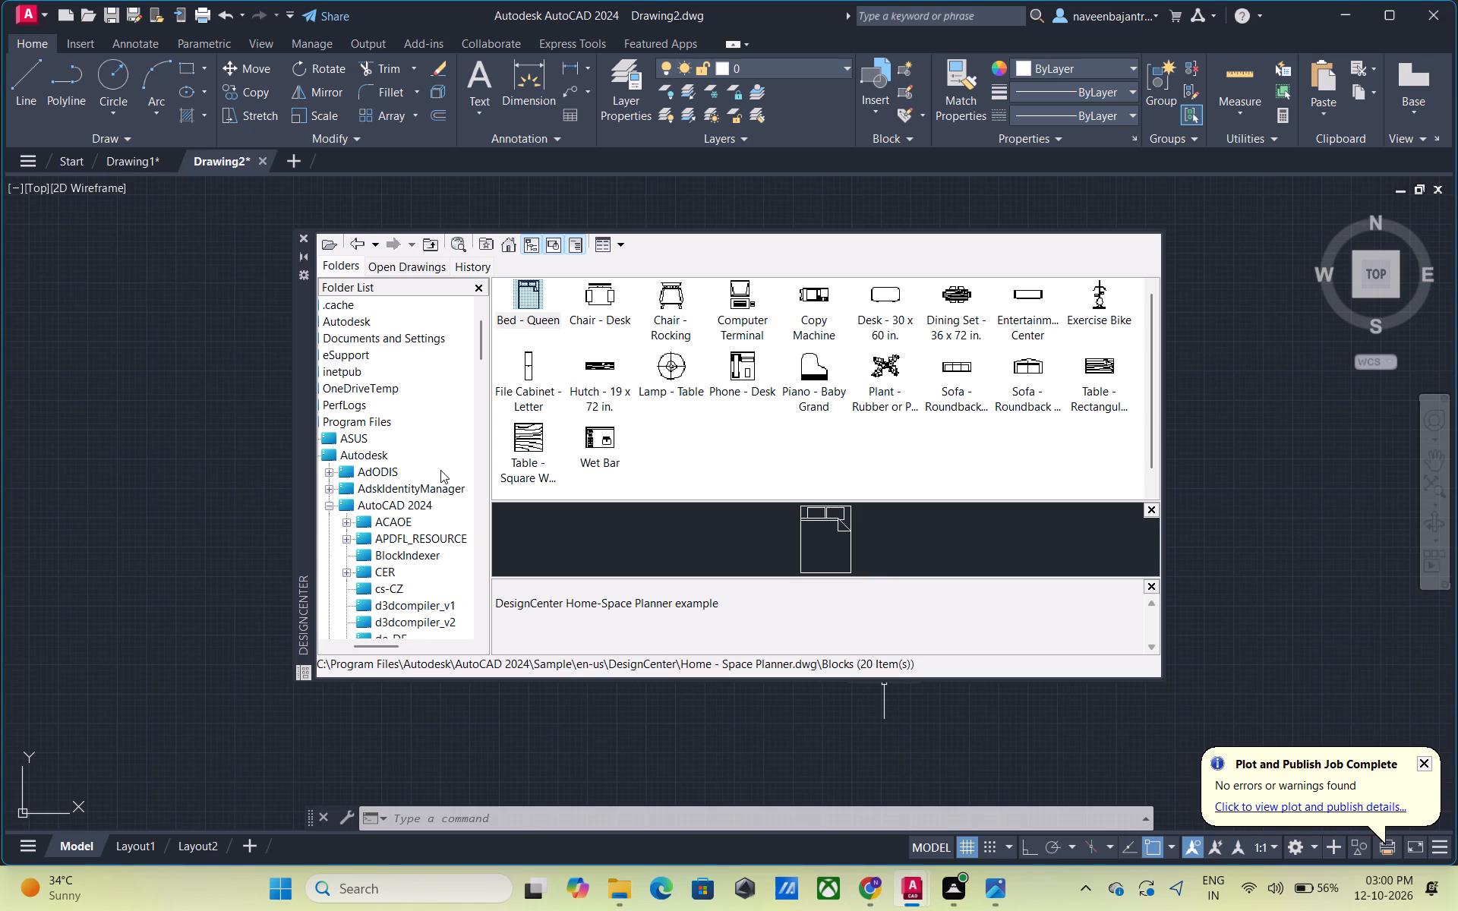
{"action": "scroll", "coordinate": [440, 470], "scroll_direction": "up", "scroll_amount": 1}
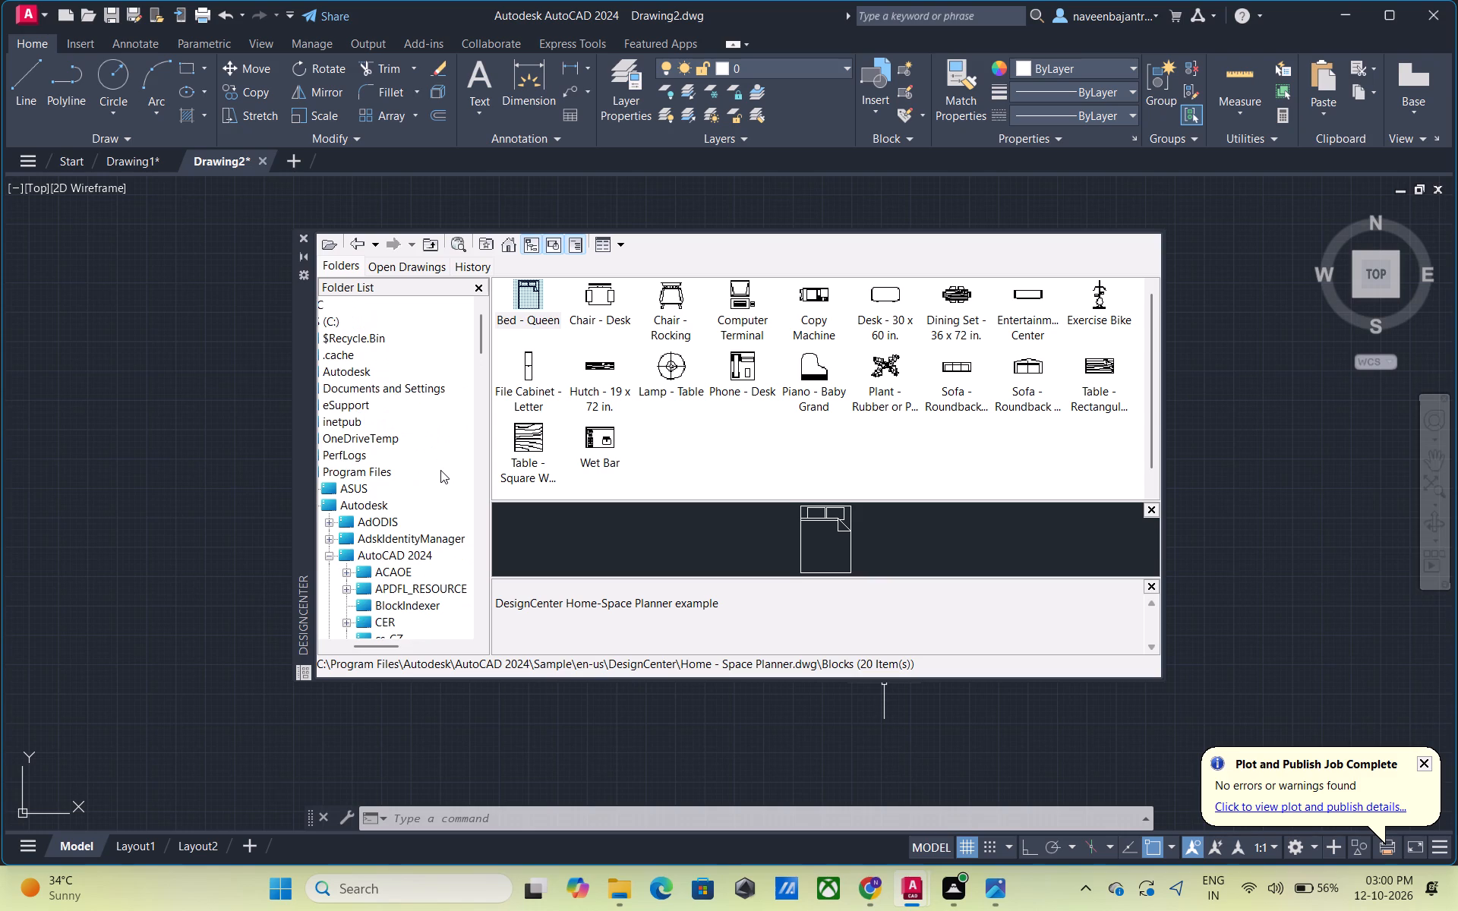
{"action": "scroll", "coordinate": [440, 470], "scroll_direction": "up", "scroll_amount": 2}
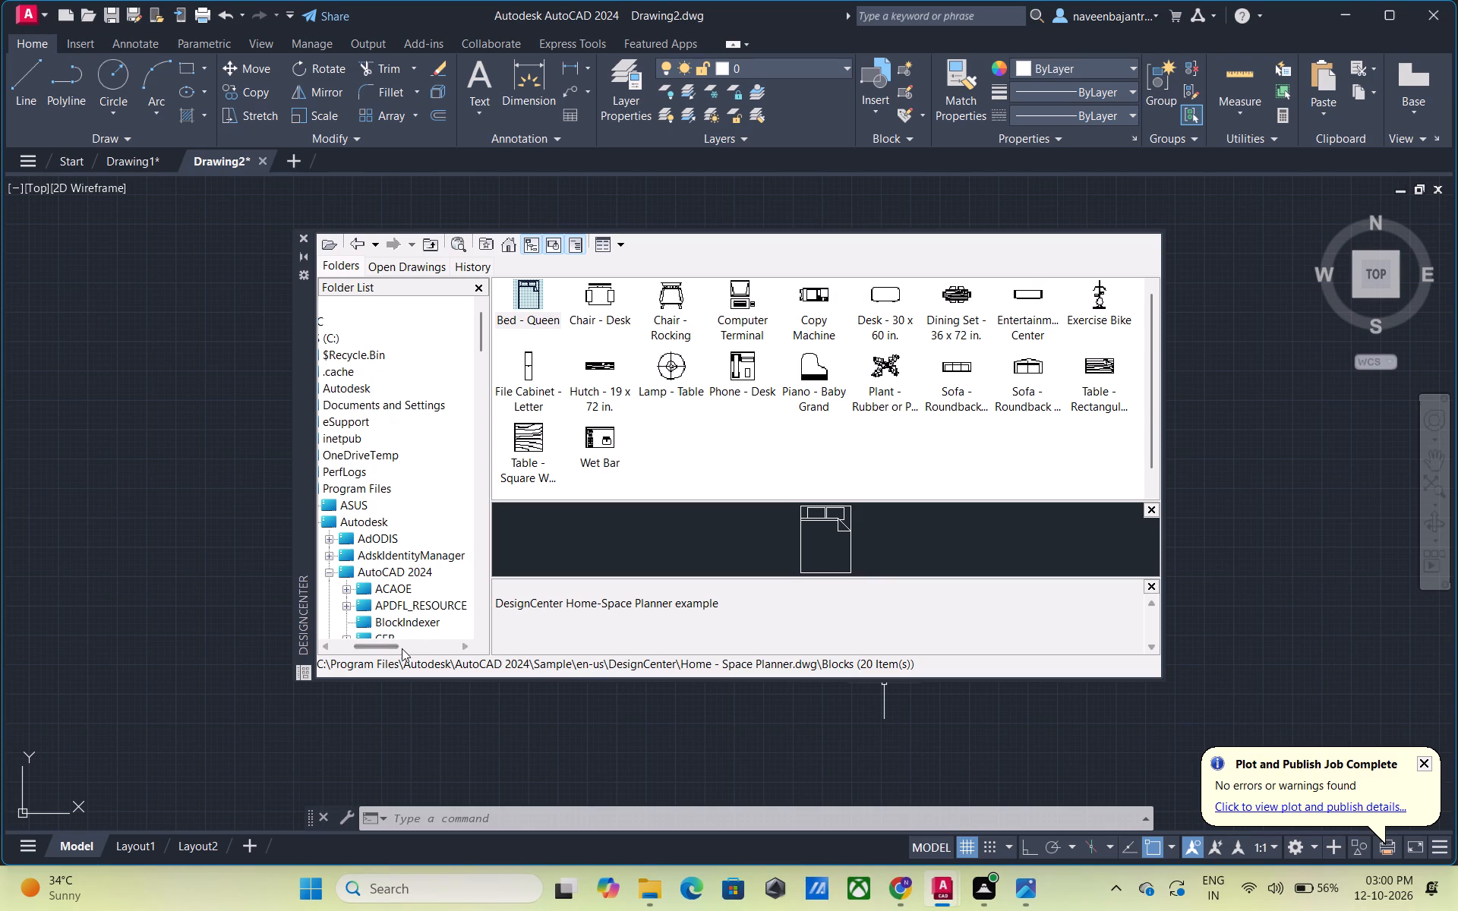
{"action": "left_click_drag", "start_coordinate": [401, 650], "coordinate": [370, 650]}
{"action": "left_click", "coordinate": [377, 648]}
{"action": "left_click", "coordinate": [343, 647]}
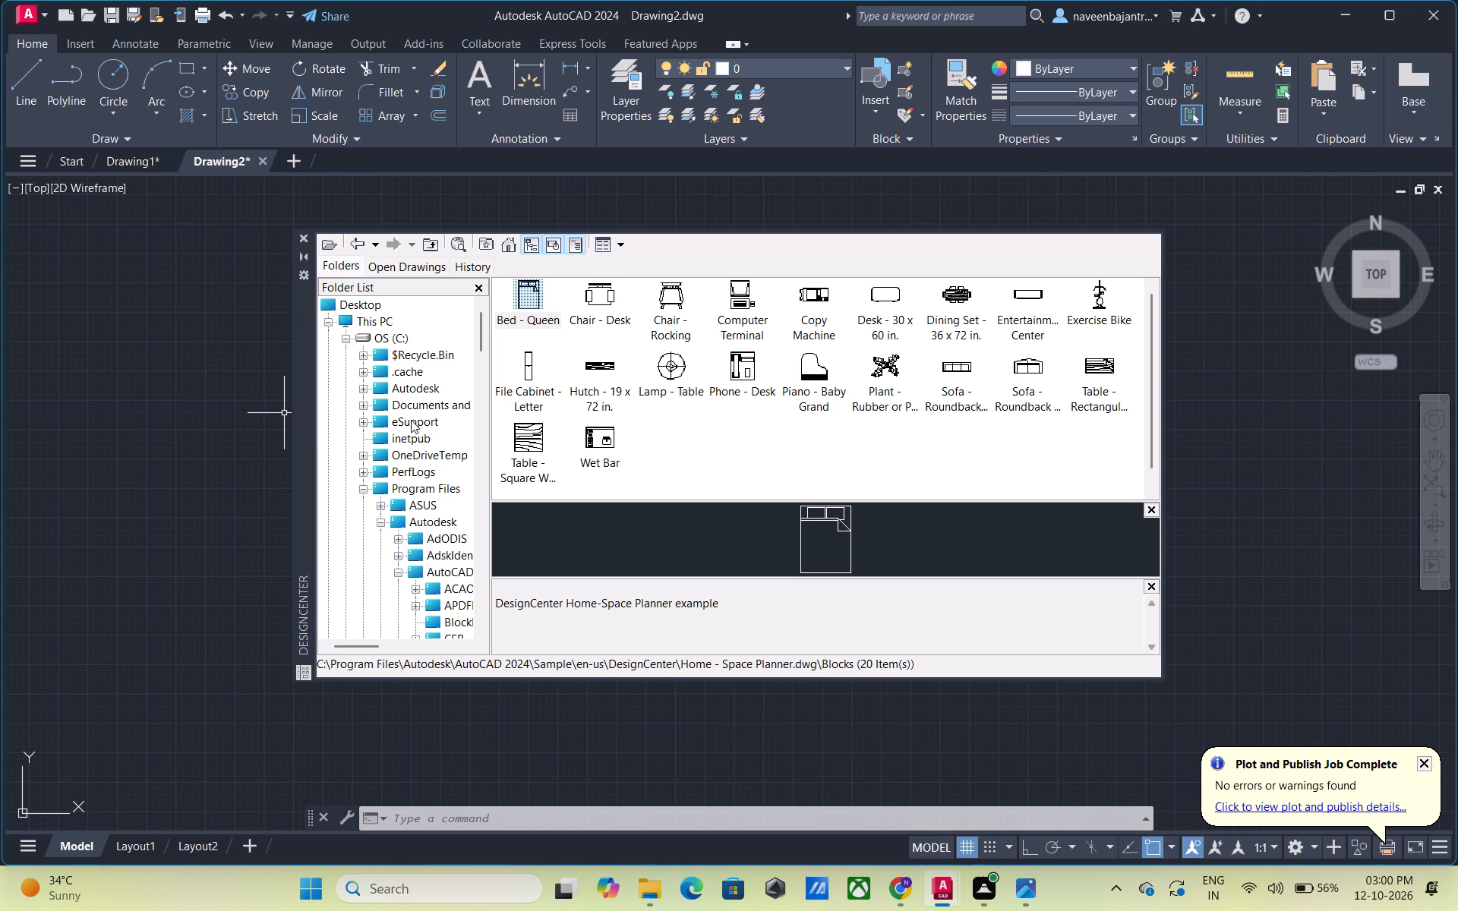
{"action": "scroll", "coordinate": [411, 420], "scroll_direction": "up", "scroll_amount": 2}
Follow the DesignCenter folder path from Program Files, Autodesk, AutoCAD 2024 to Sample, en-us, DesignCenter and the Home - Space Planner drawing's Blocks entry.
{"action": "scroll", "coordinate": [411, 420], "scroll_direction": "down", "scroll_amount": 1}
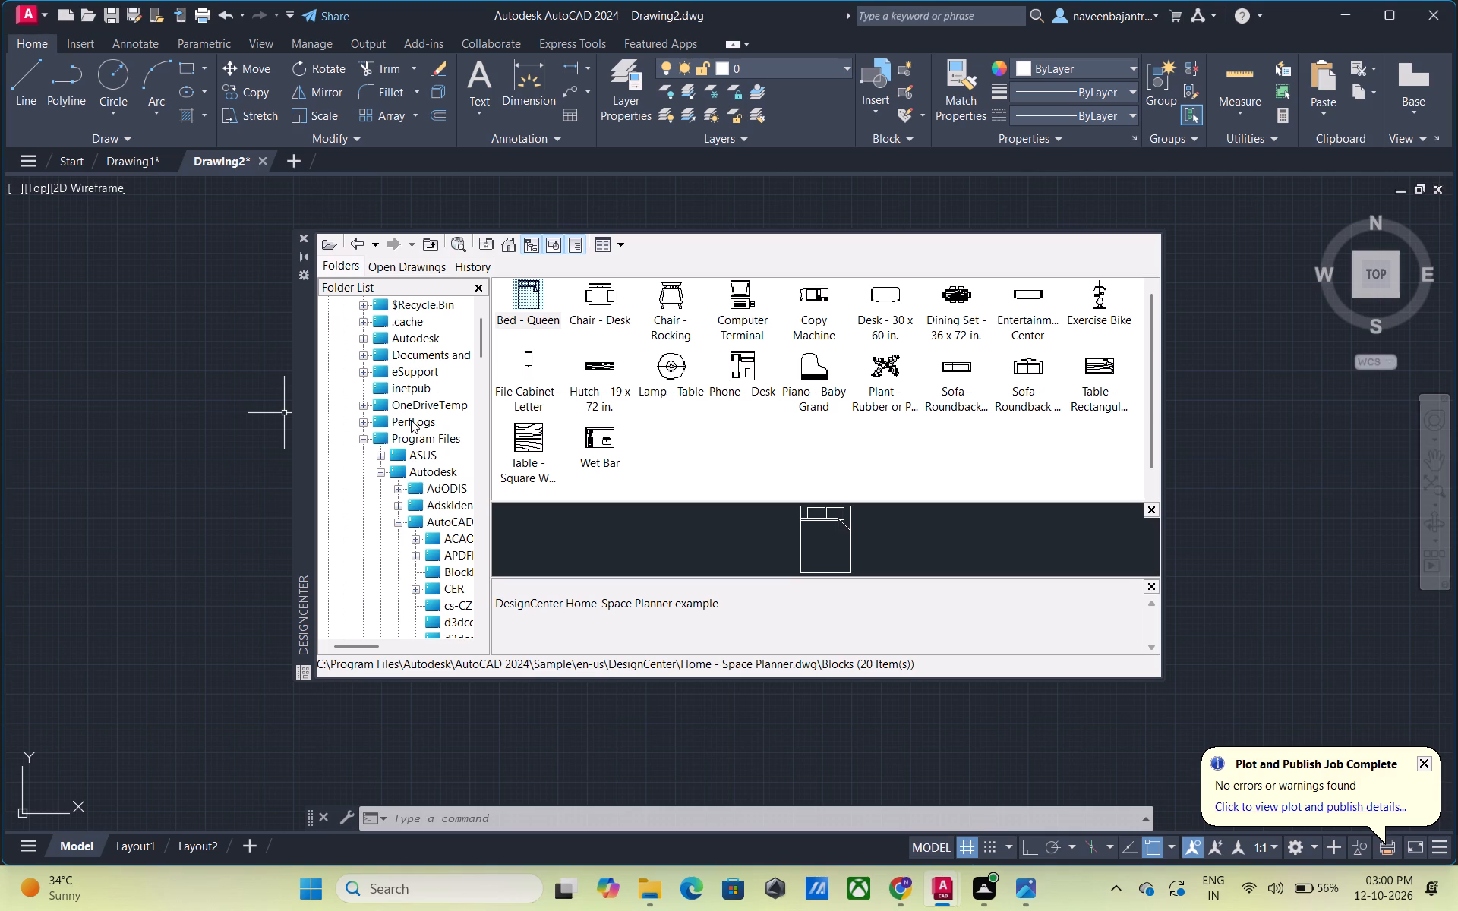
{"action": "scroll", "coordinate": [411, 420], "scroll_direction": "down", "scroll_amount": 1}
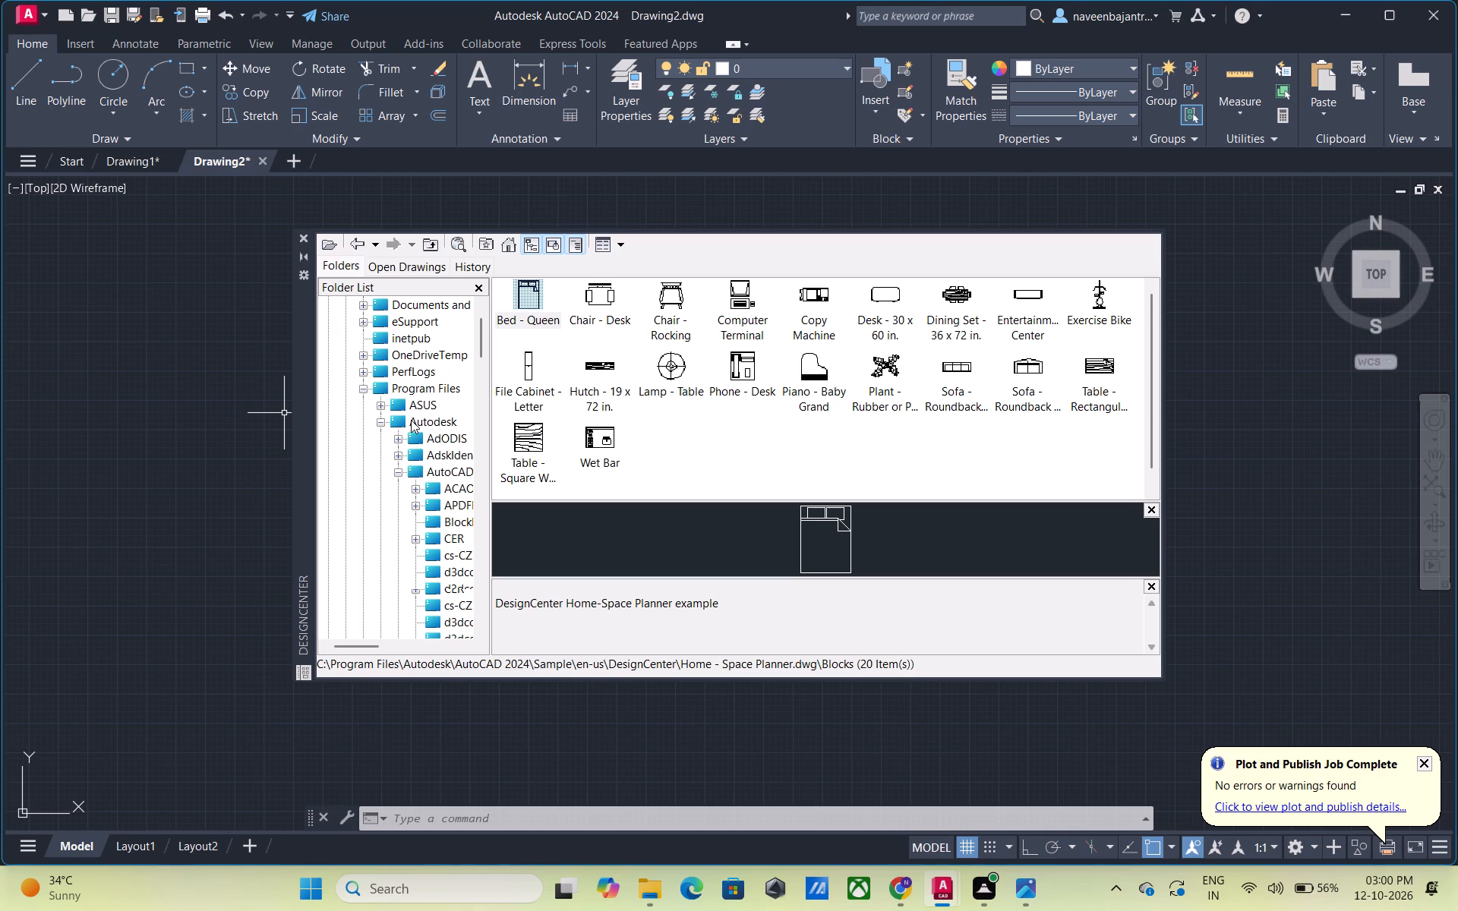
{"action": "scroll", "coordinate": [411, 420], "scroll_direction": "down", "scroll_amount": 1}
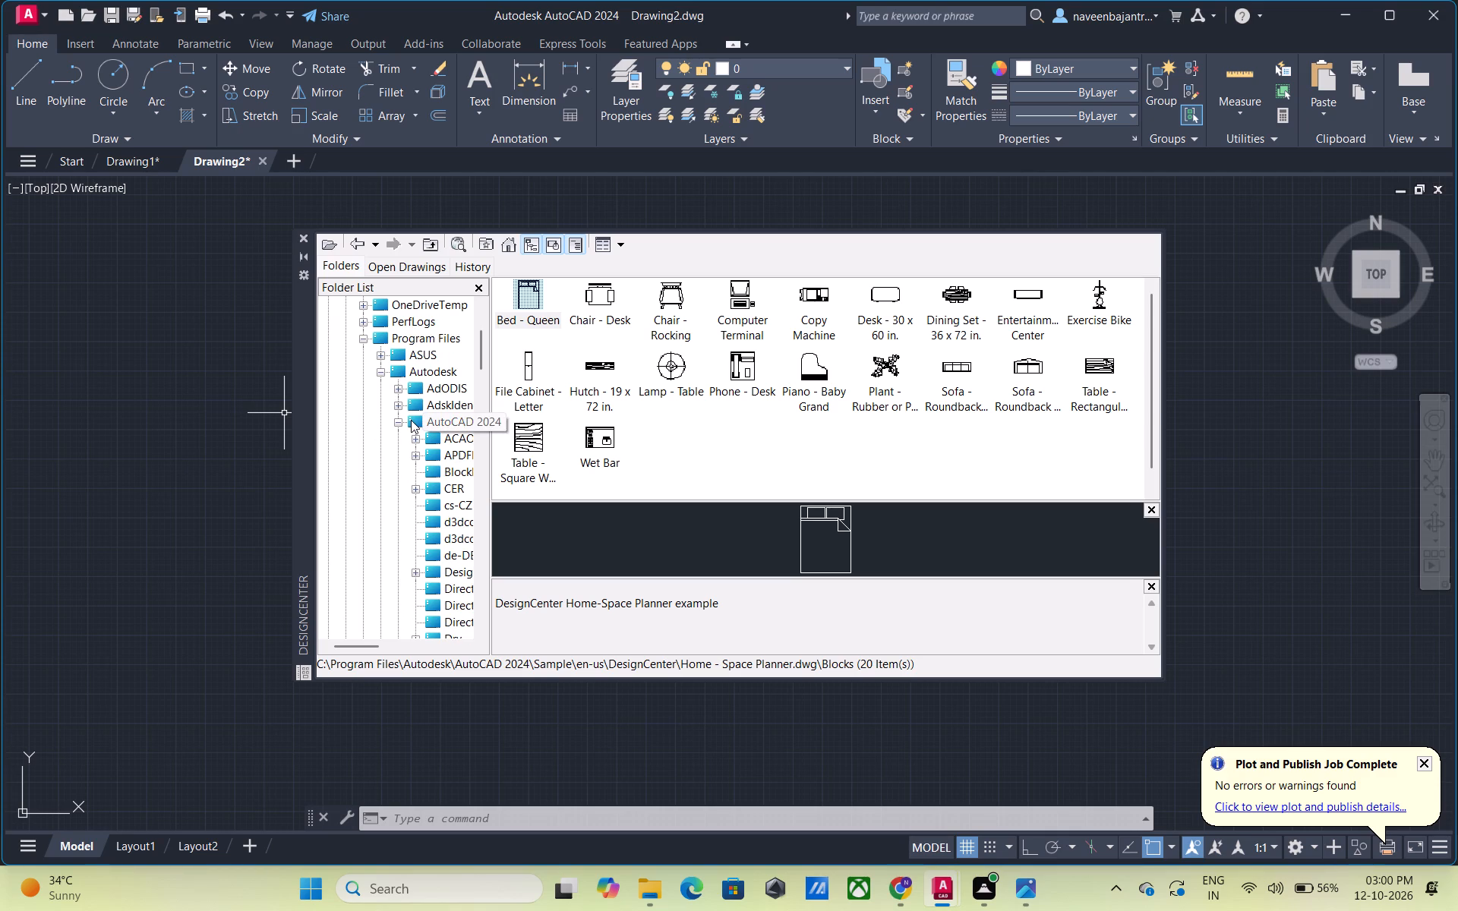
{"action": "scroll", "coordinate": [411, 420], "scroll_direction": "down", "scroll_amount": 2}
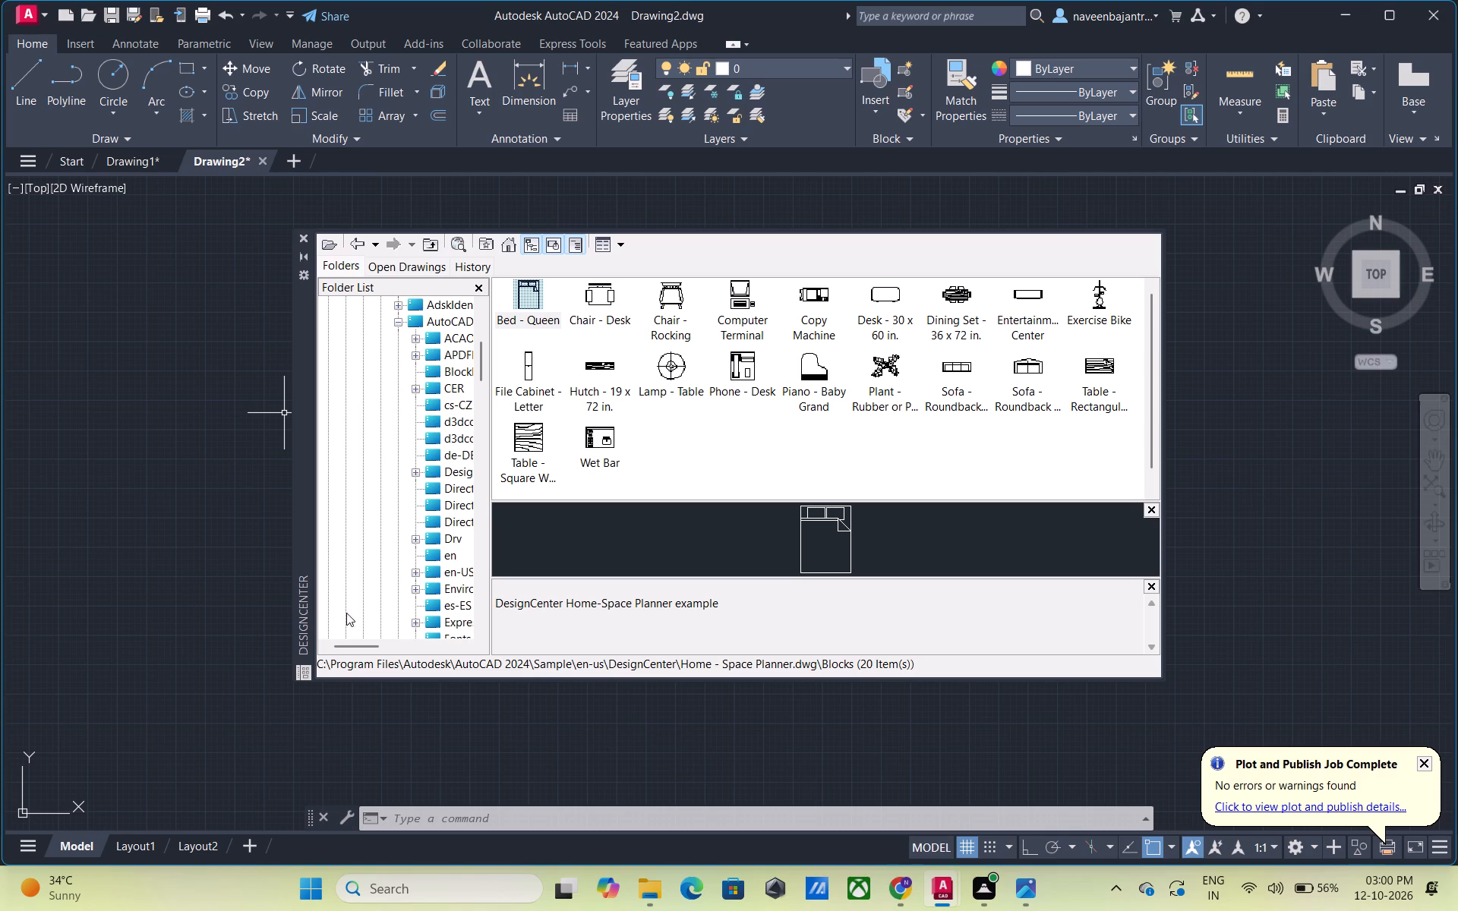
{"action": "left_click_drag", "start_coordinate": [349, 647], "coordinate": [371, 647]}
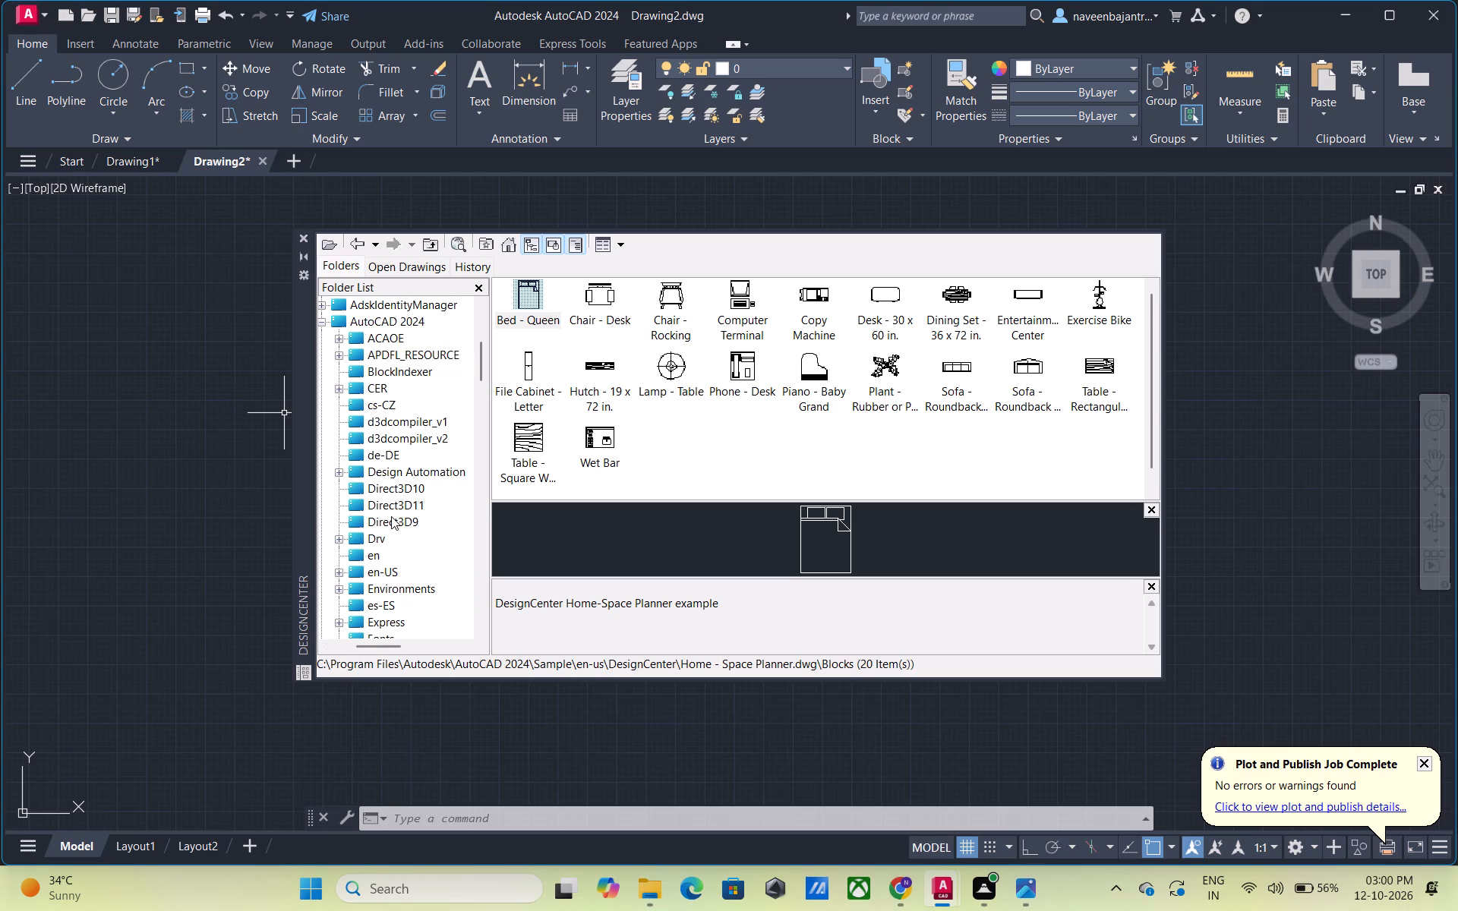
{"action": "scroll", "coordinate": [391, 516], "scroll_direction": "down", "scroll_amount": 1}
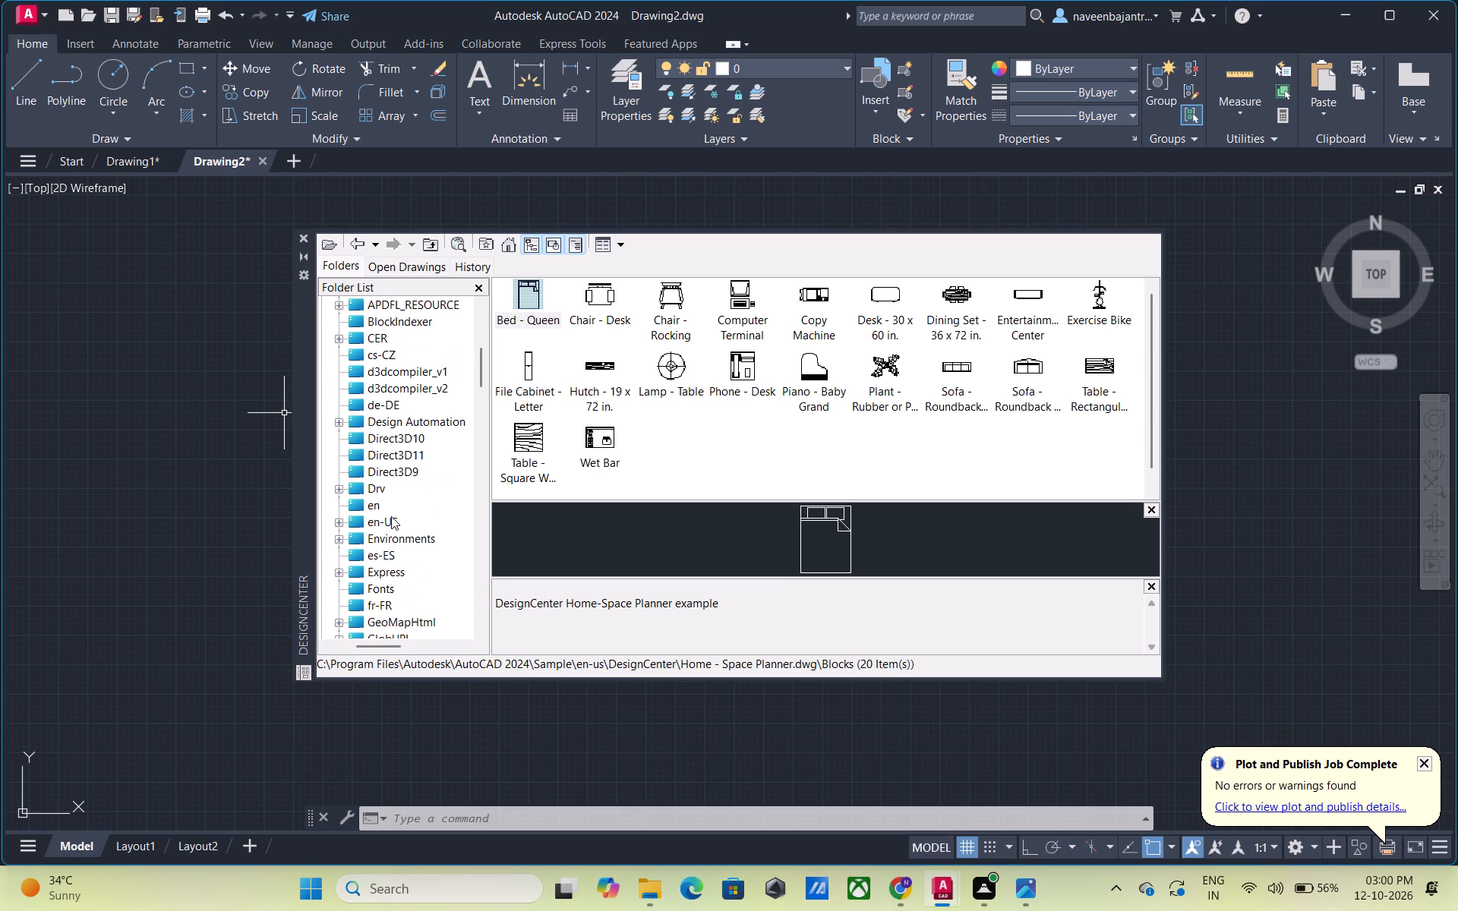
{"action": "scroll", "coordinate": [391, 516], "scroll_direction": "down", "scroll_amount": 1}
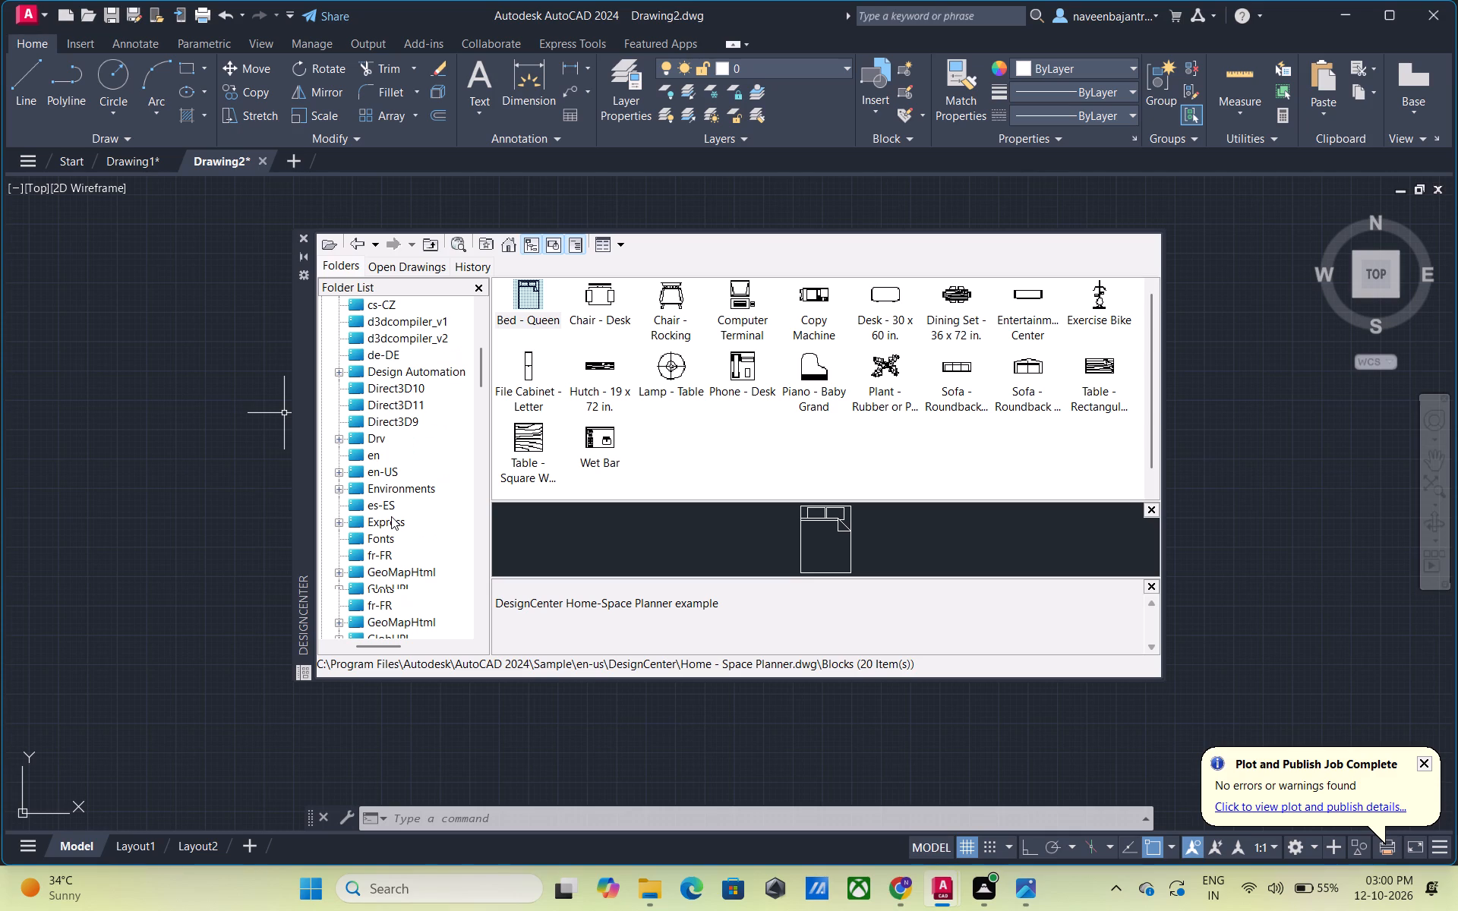
{"action": "scroll", "coordinate": [391, 516], "scroll_direction": "down", "scroll_amount": 1}
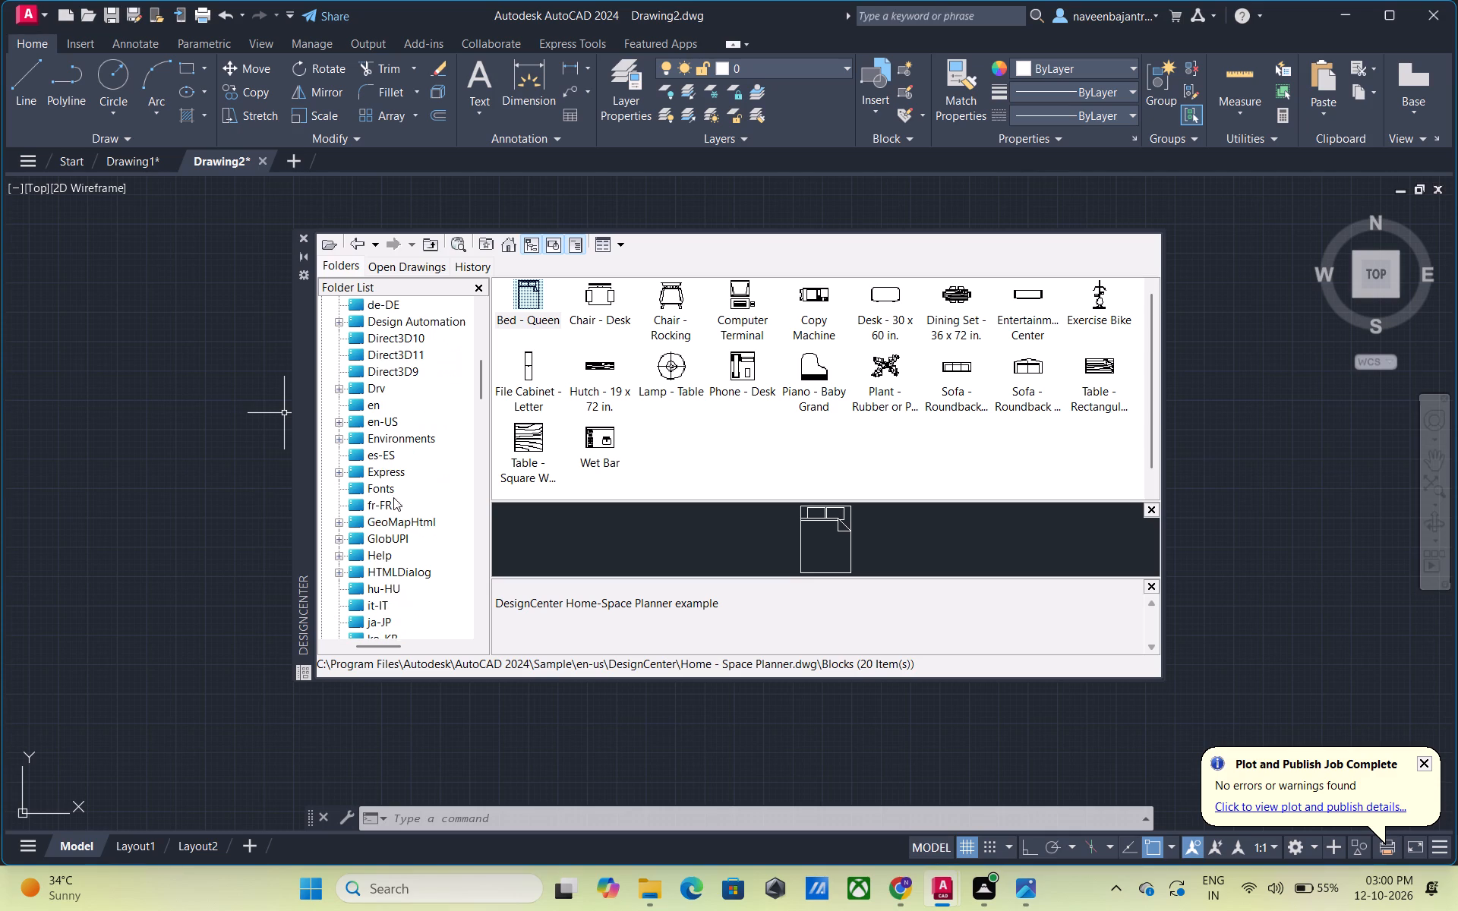
{"action": "scroll", "coordinate": [413, 437], "scroll_direction": "down", "scroll_amount": 1}
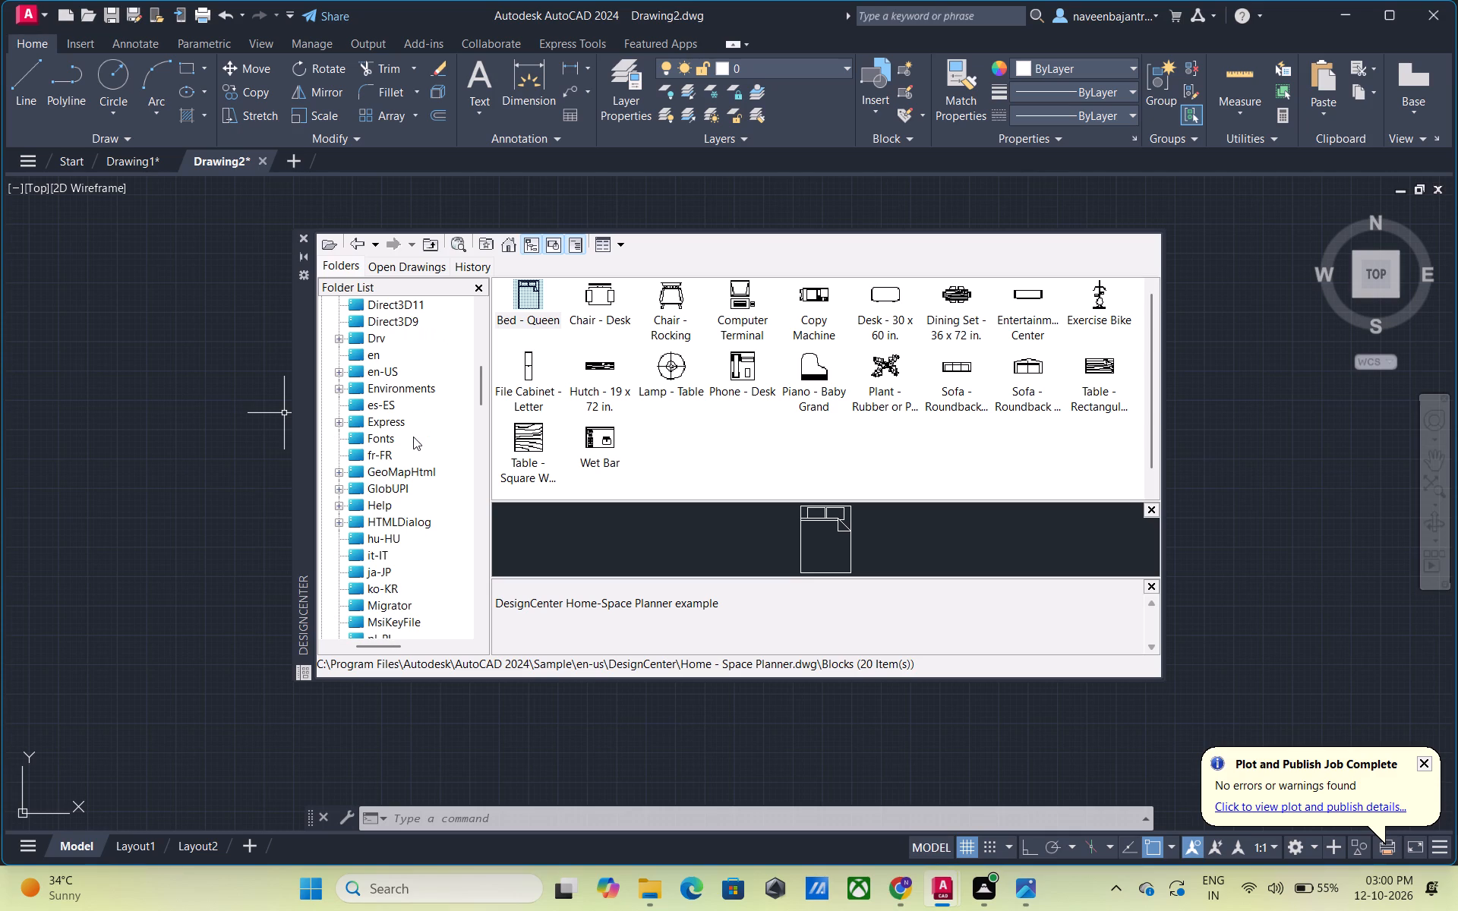
{"action": "scroll", "coordinate": [413, 437], "scroll_direction": "down", "scroll_amount": 1}
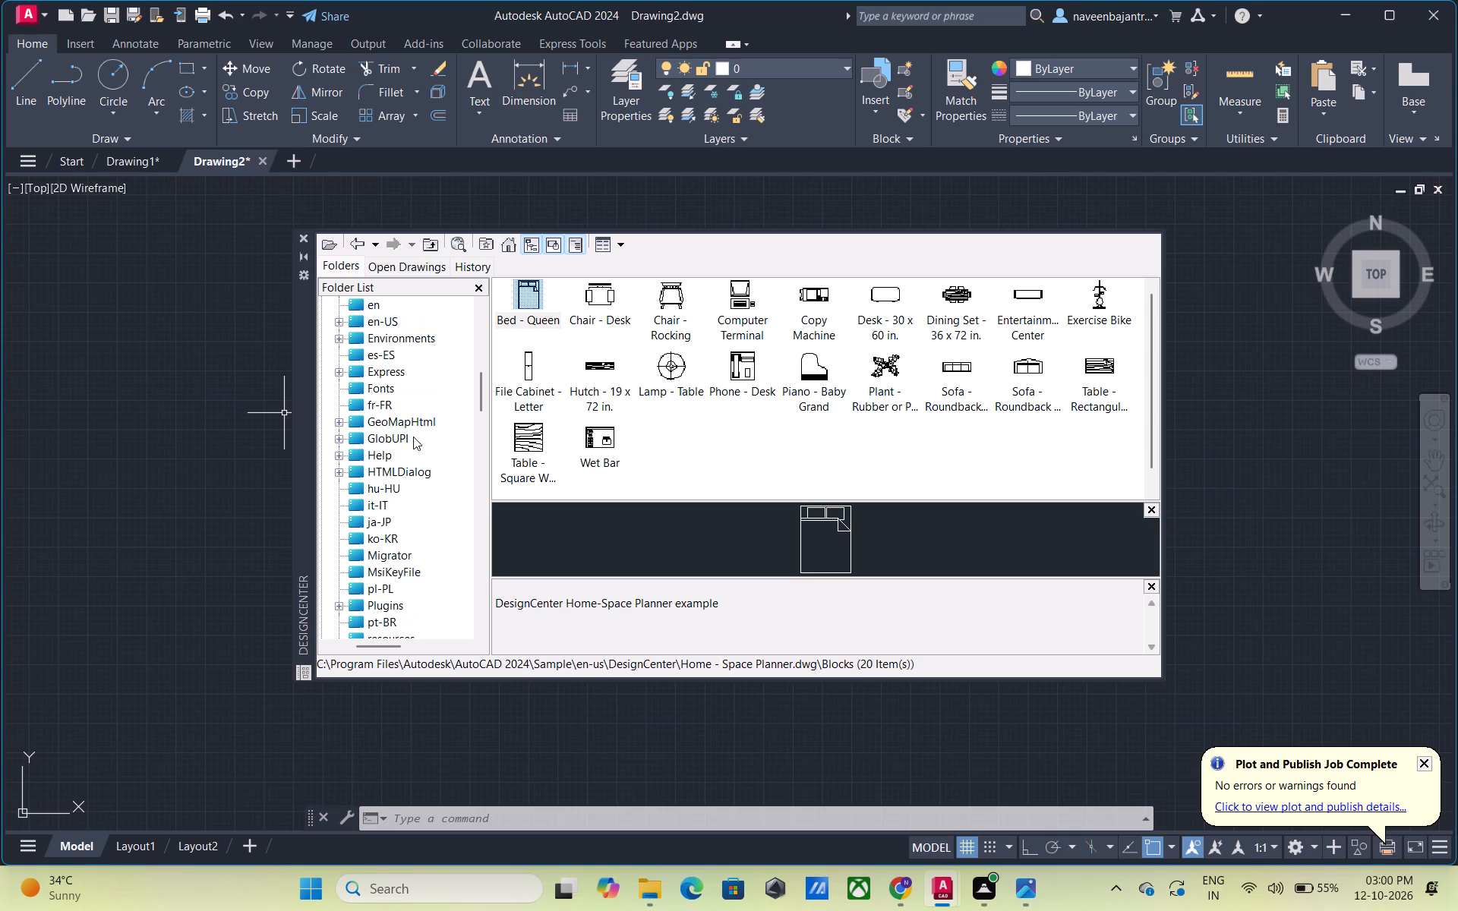
{"action": "scroll", "coordinate": [413, 437], "scroll_direction": "down", "scroll_amount": 1}
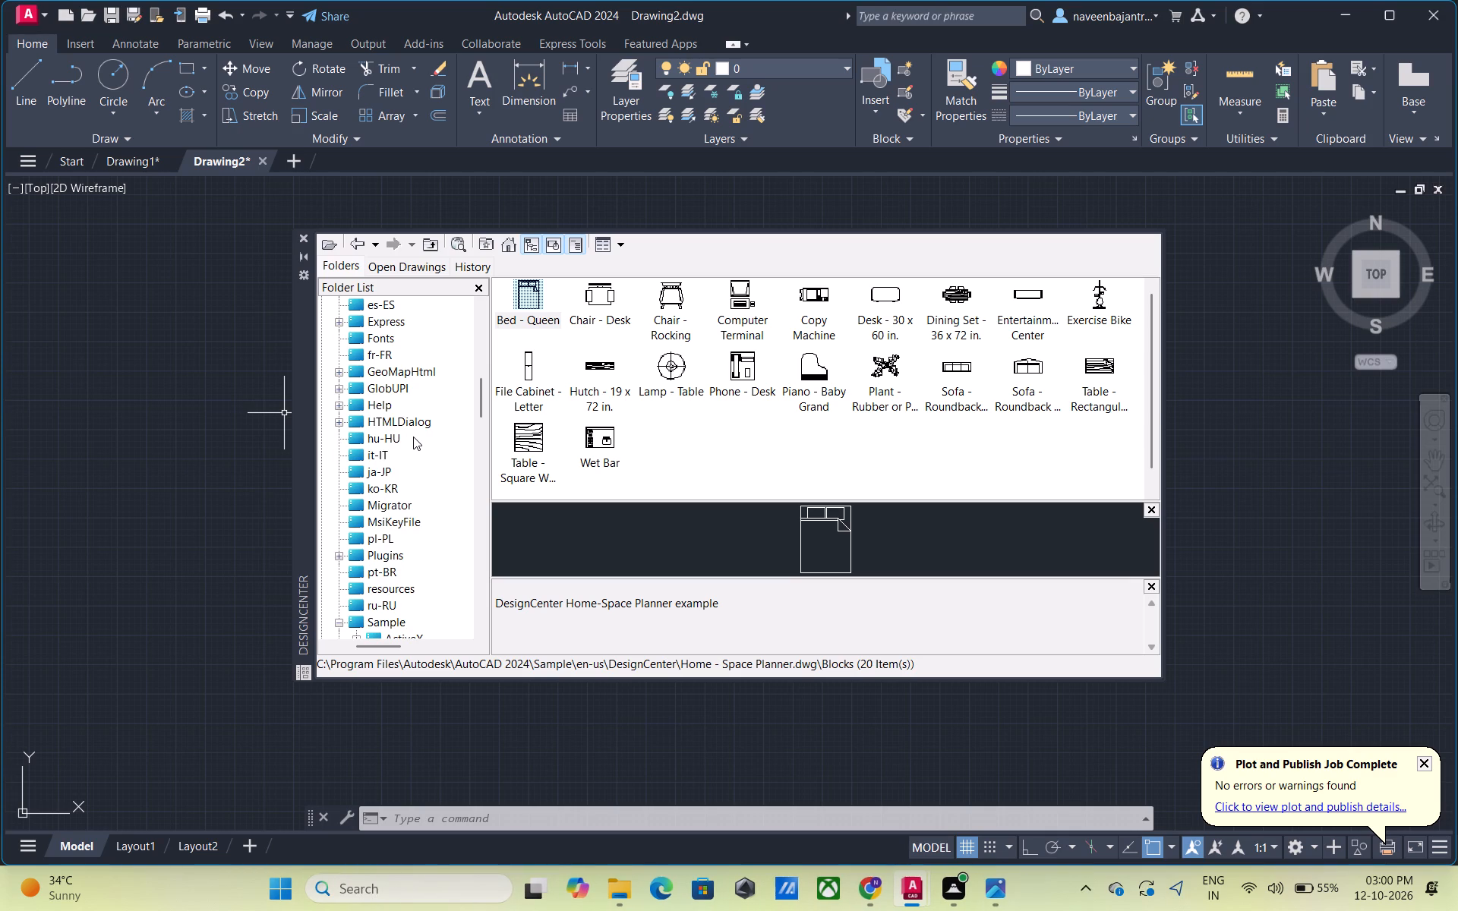
{"action": "scroll", "coordinate": [413, 437], "scroll_direction": "down", "scroll_amount": 1}
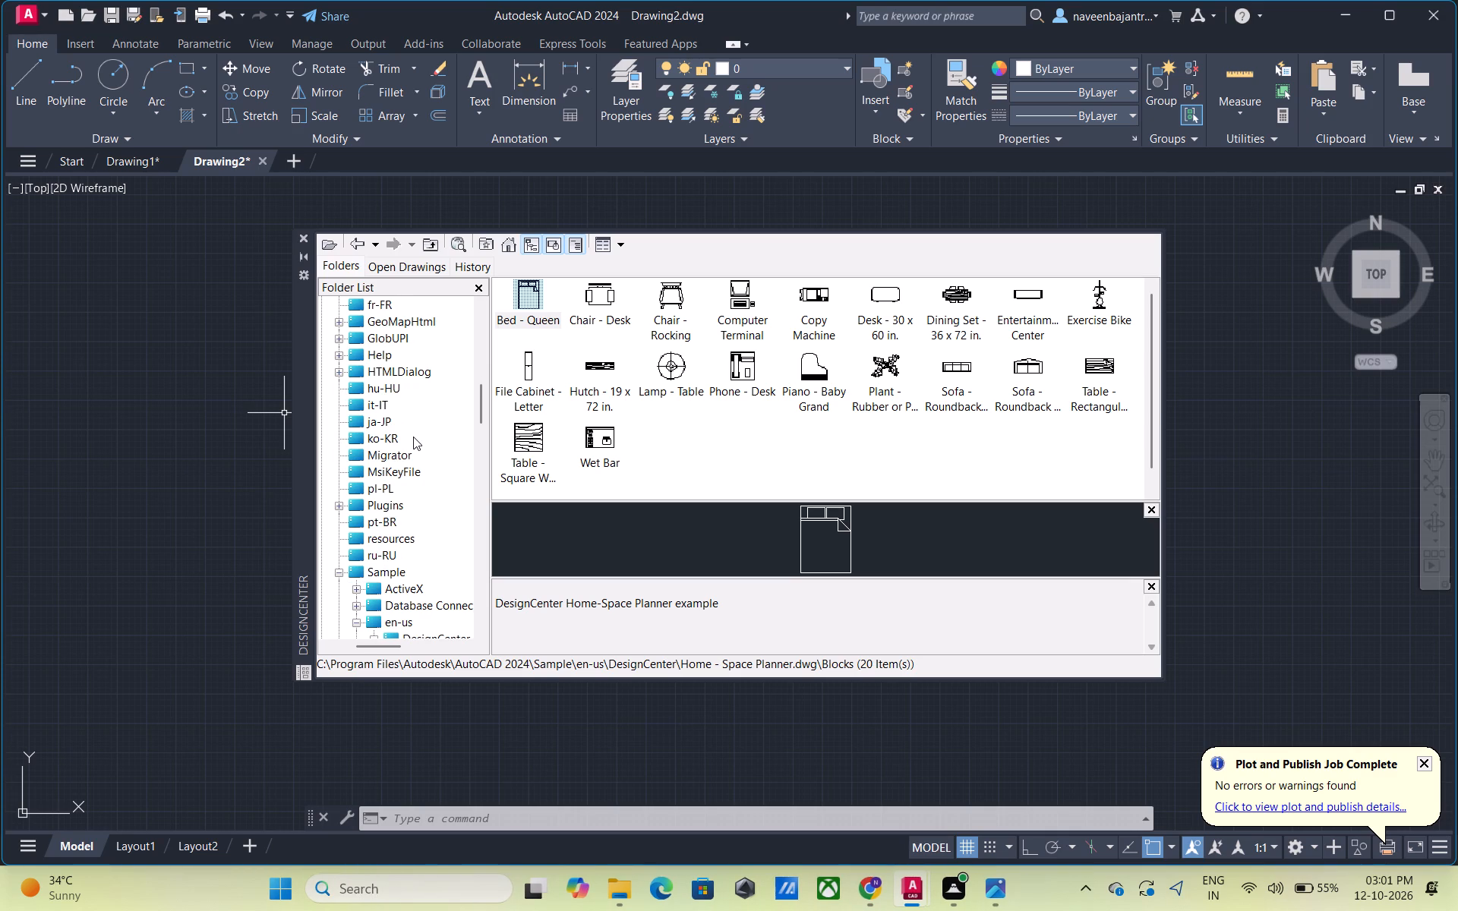
{"action": "scroll", "coordinate": [413, 437], "scroll_direction": "down", "scroll_amount": 1}
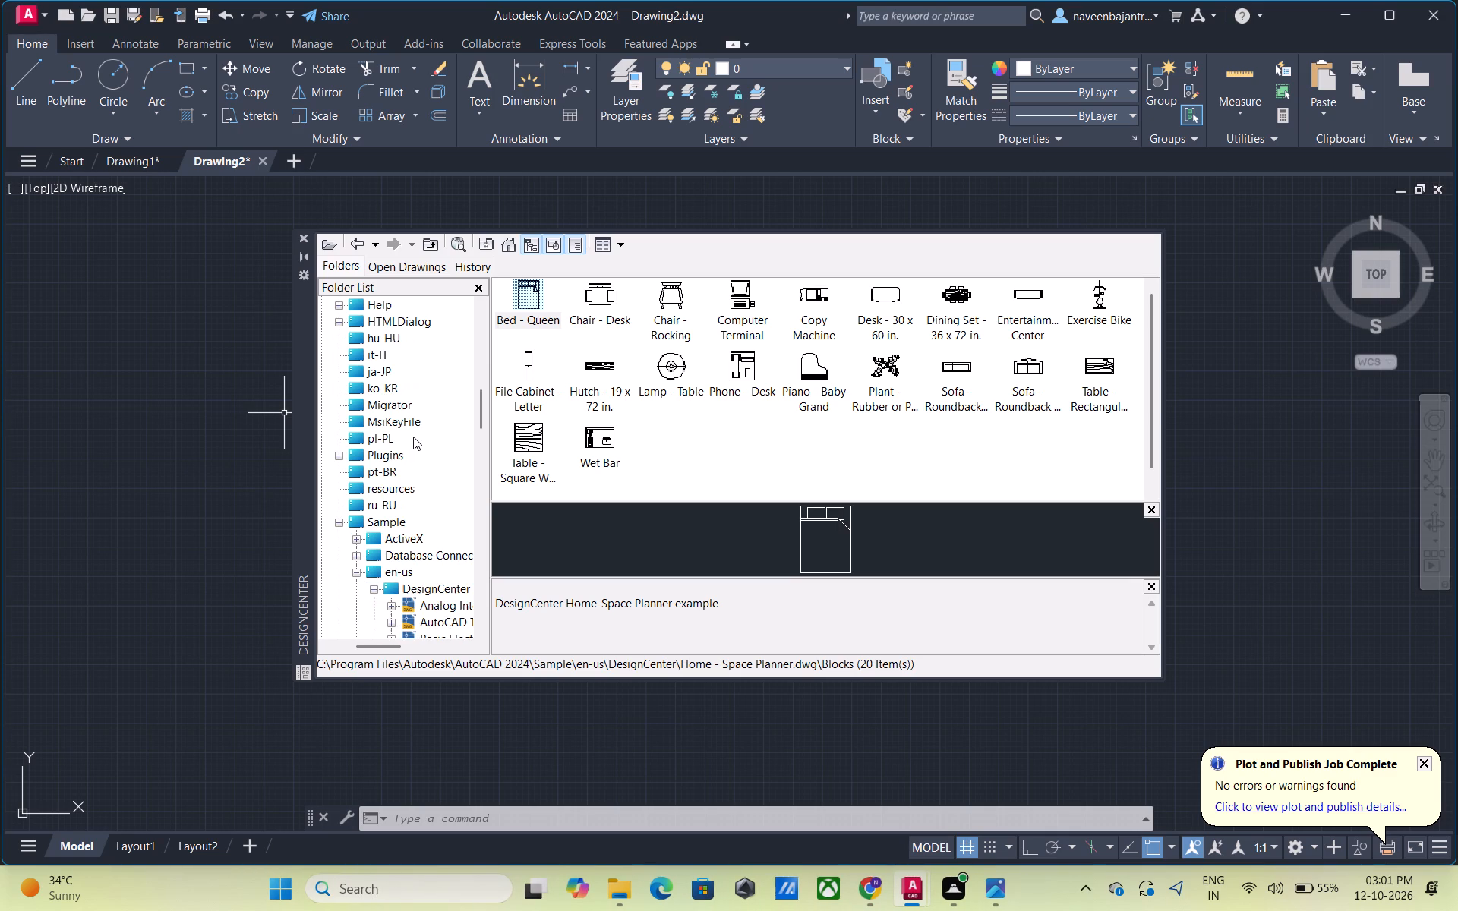
{"action": "scroll", "coordinate": [413, 437], "scroll_direction": "down", "scroll_amount": 1}
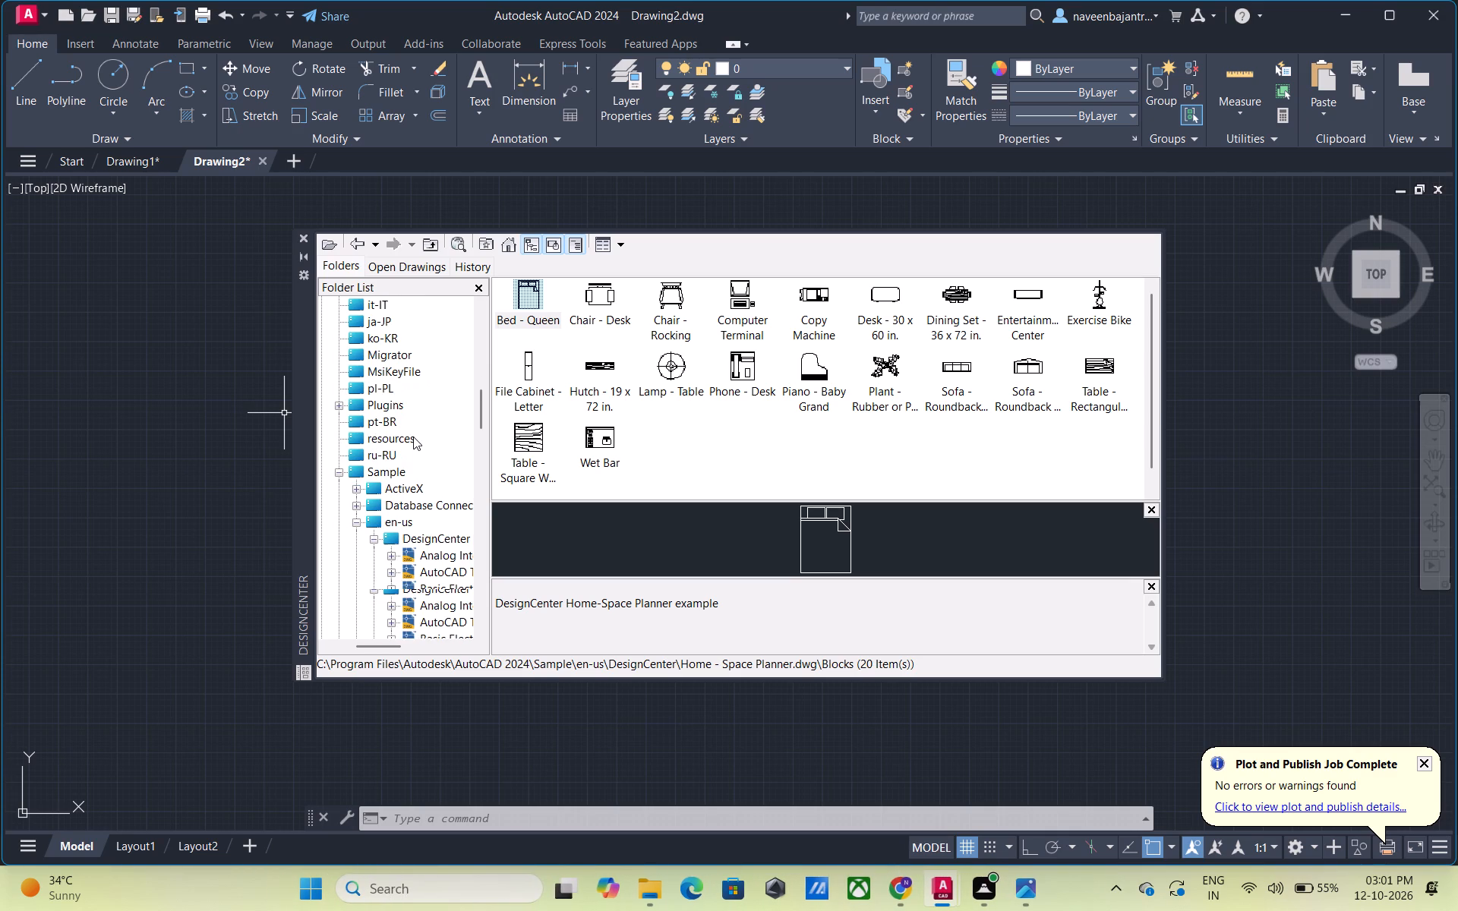
{"action": "scroll", "coordinate": [413, 437], "scroll_direction": "down", "scroll_amount": 1}
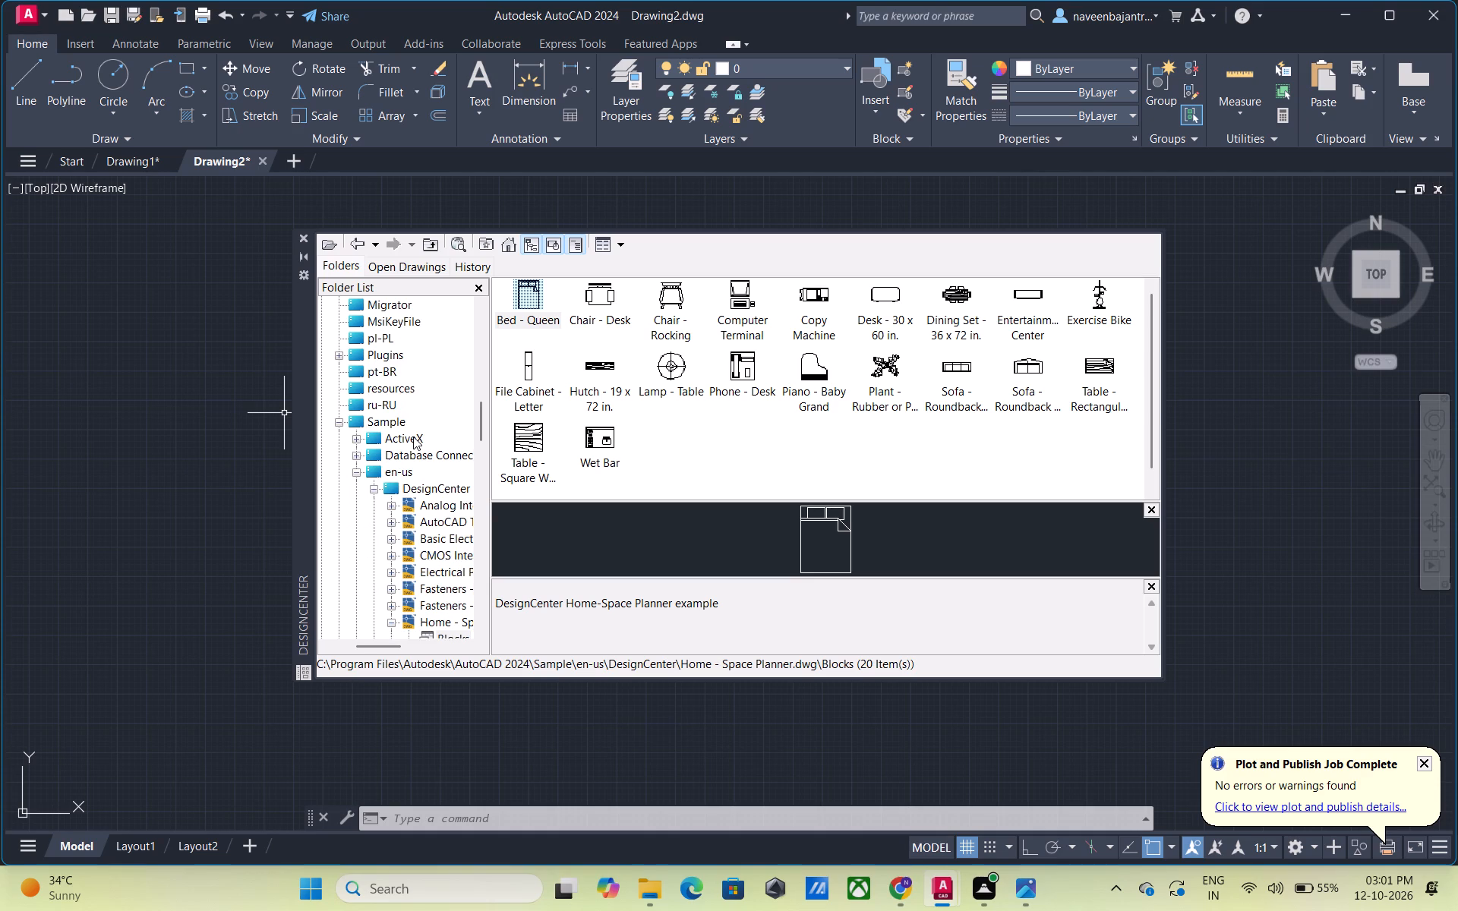
{"action": "scroll", "coordinate": [413, 437], "scroll_direction": "down", "scroll_amount": 1}
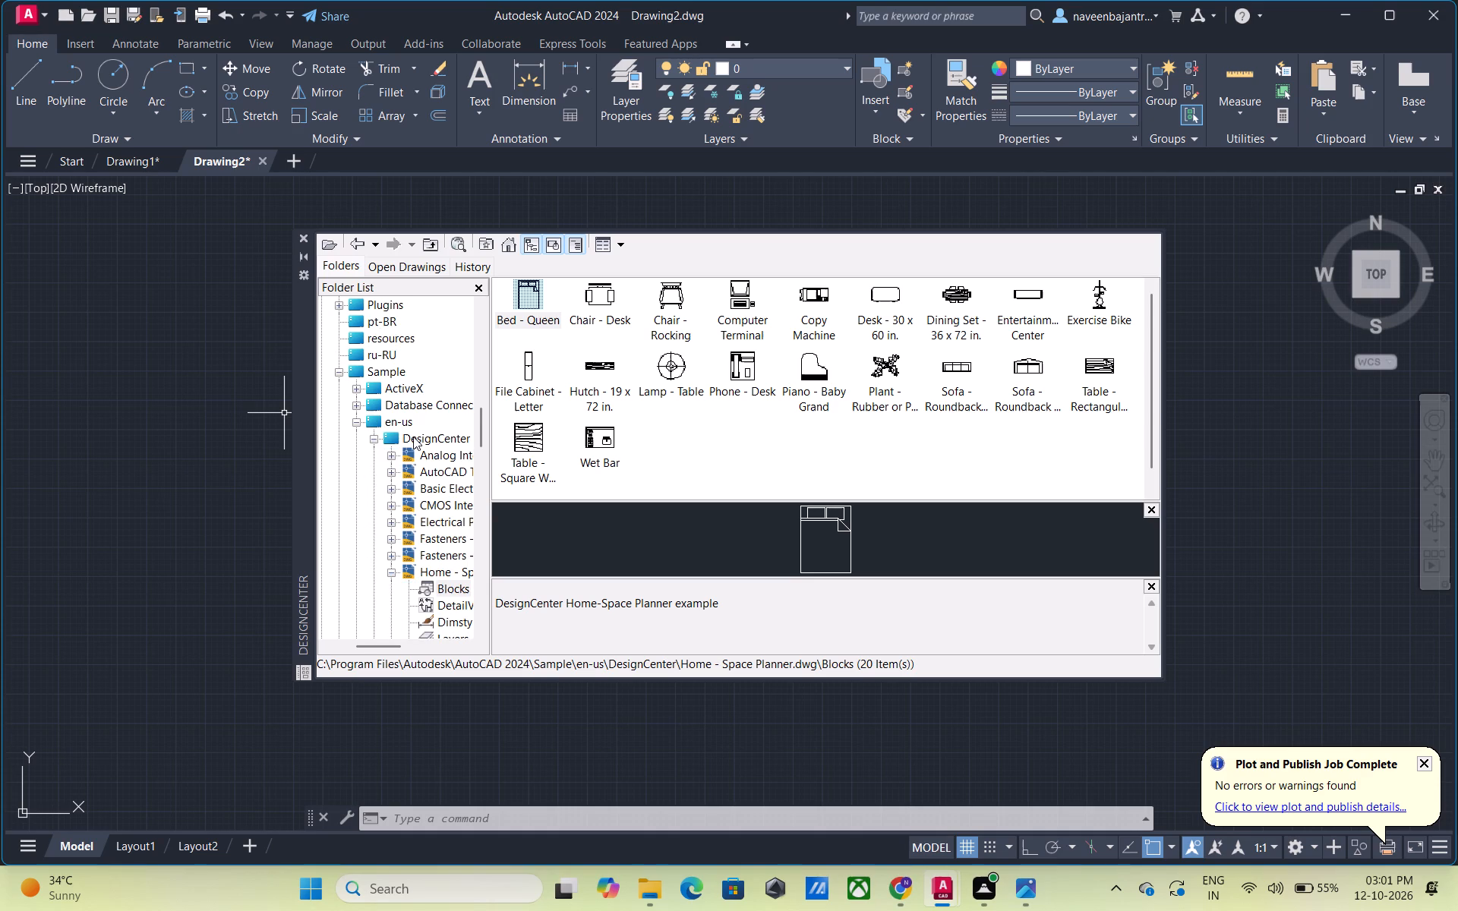
{"action": "scroll", "coordinate": [413, 437], "scroll_direction": "down", "scroll_amount": 1}
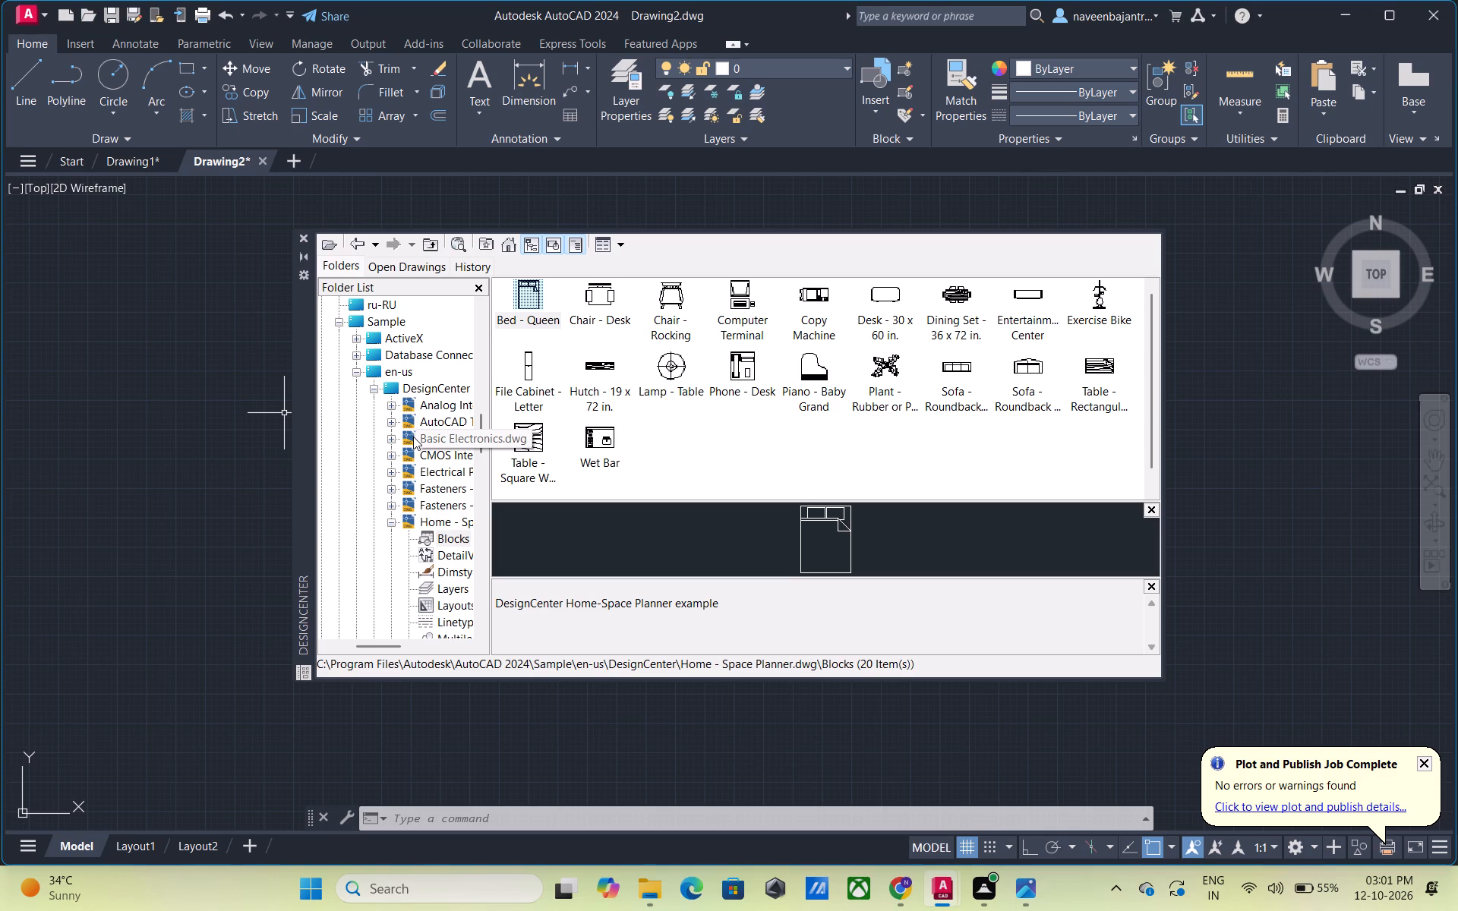
Look through the sample drawings in the DesignCenter folder, from Home - Space Planner's entries through House Designer, Kitchens and Landscaping to Welding.
{"action": "scroll", "coordinate": [413, 437], "scroll_direction": "down", "scroll_amount": 1}
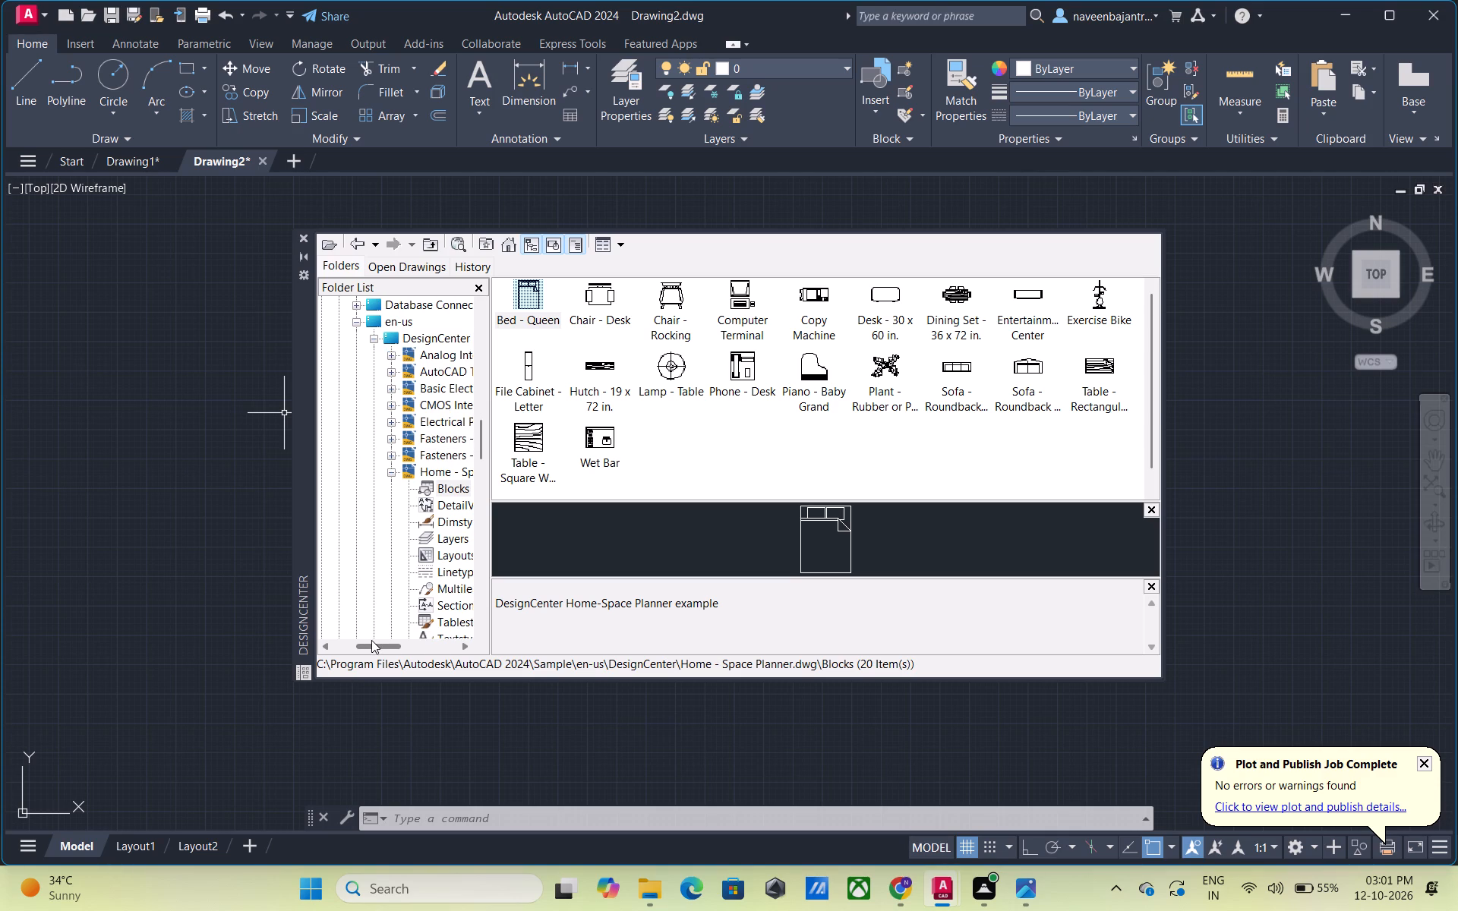
{"action": "left_click_drag", "start_coordinate": [372, 640], "coordinate": [388, 638]}
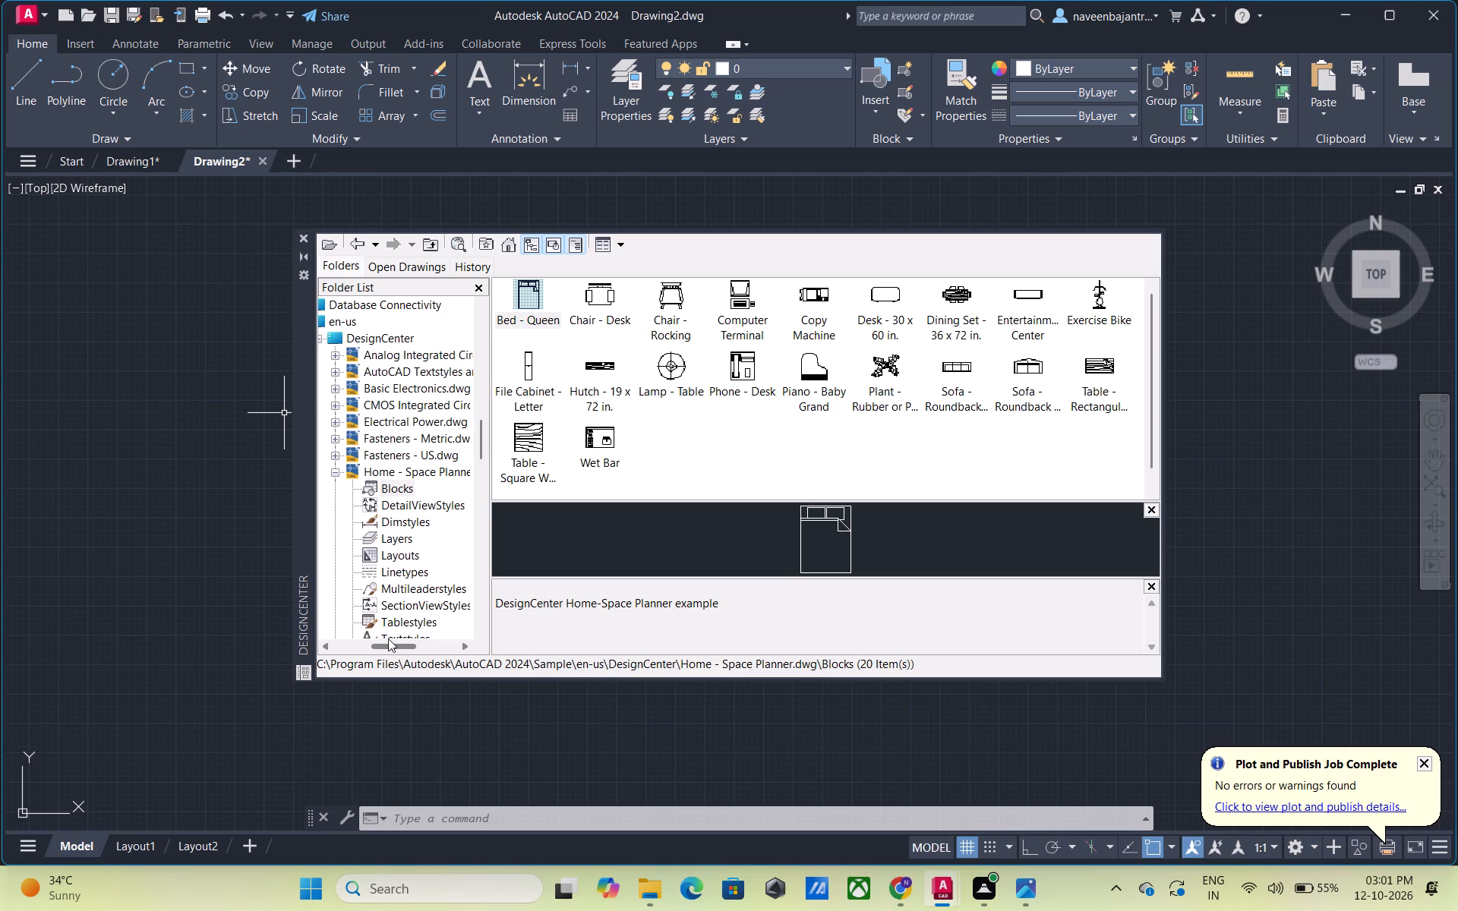
{"action": "left_click_drag", "start_coordinate": [388, 638], "coordinate": [391, 636]}
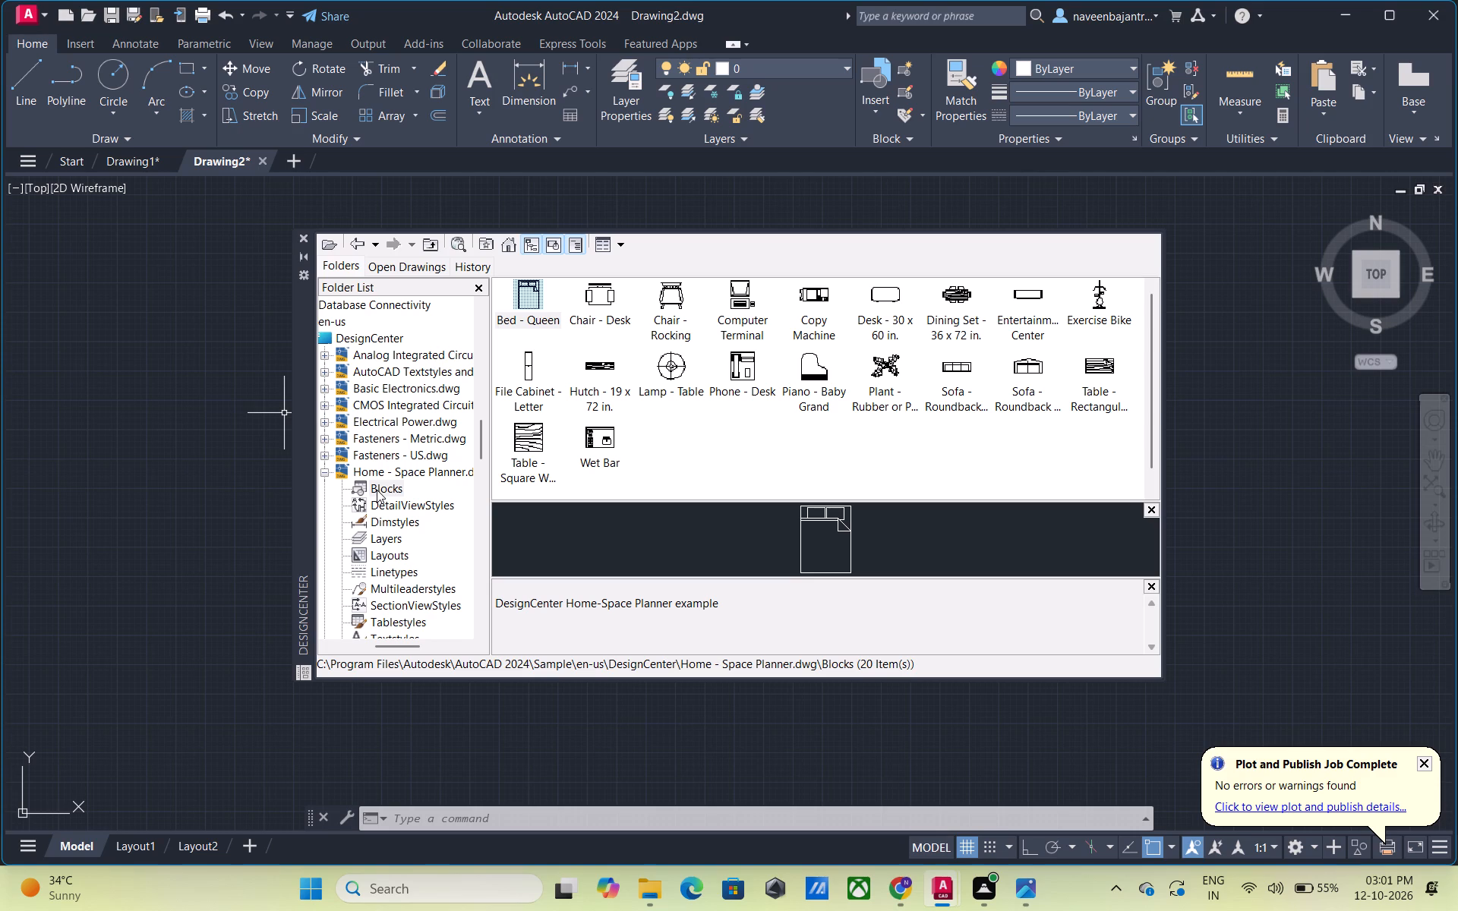
{"action": "scroll", "coordinate": [377, 490], "scroll_direction": "down", "scroll_amount": 1}
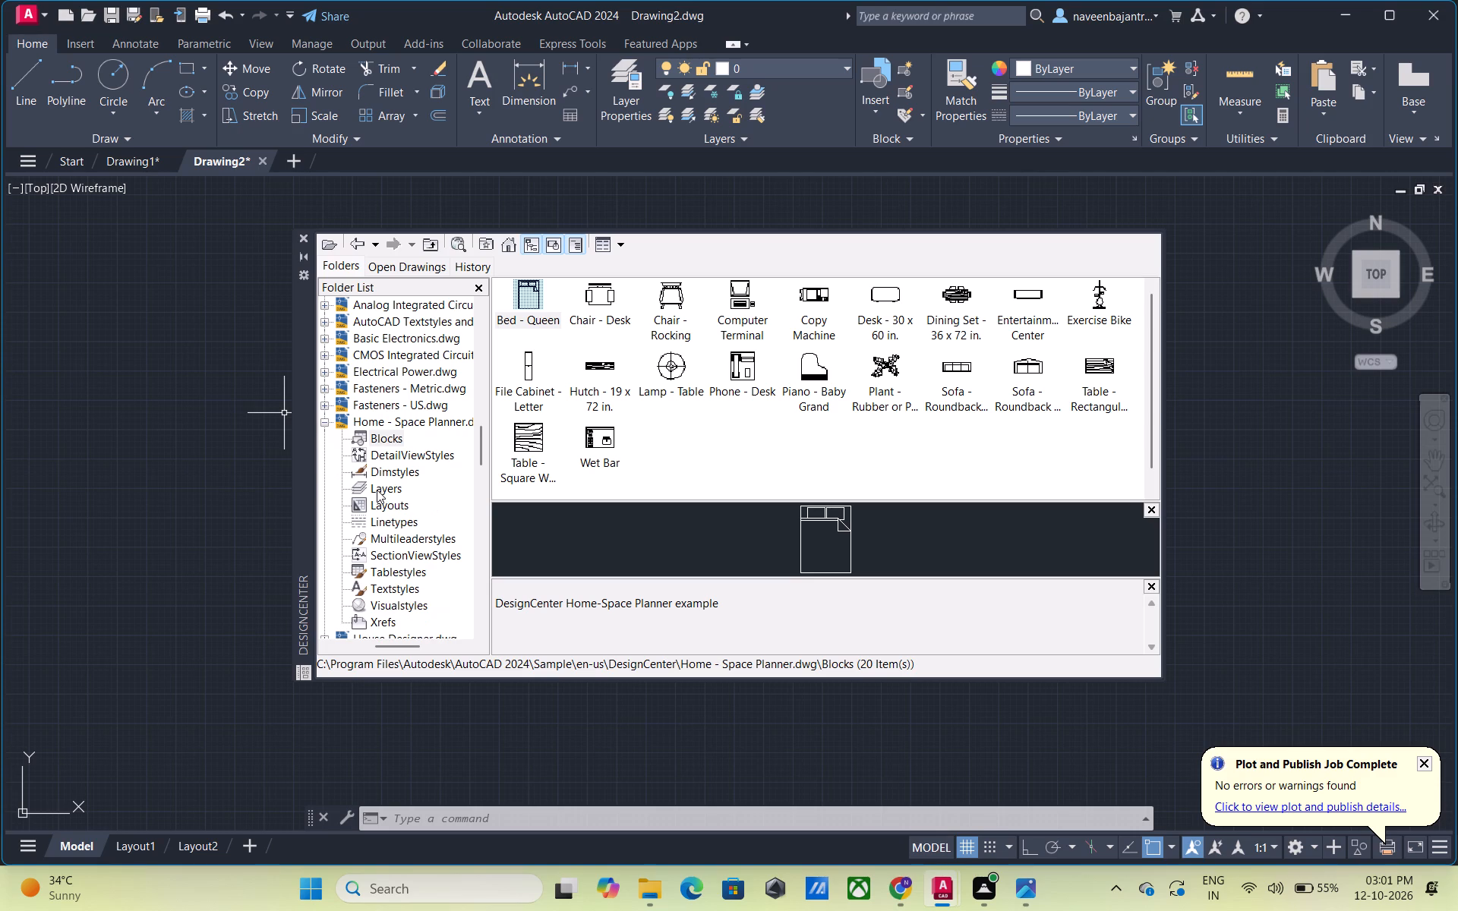
{"action": "scroll", "coordinate": [377, 490], "scroll_direction": "down", "scroll_amount": 1}
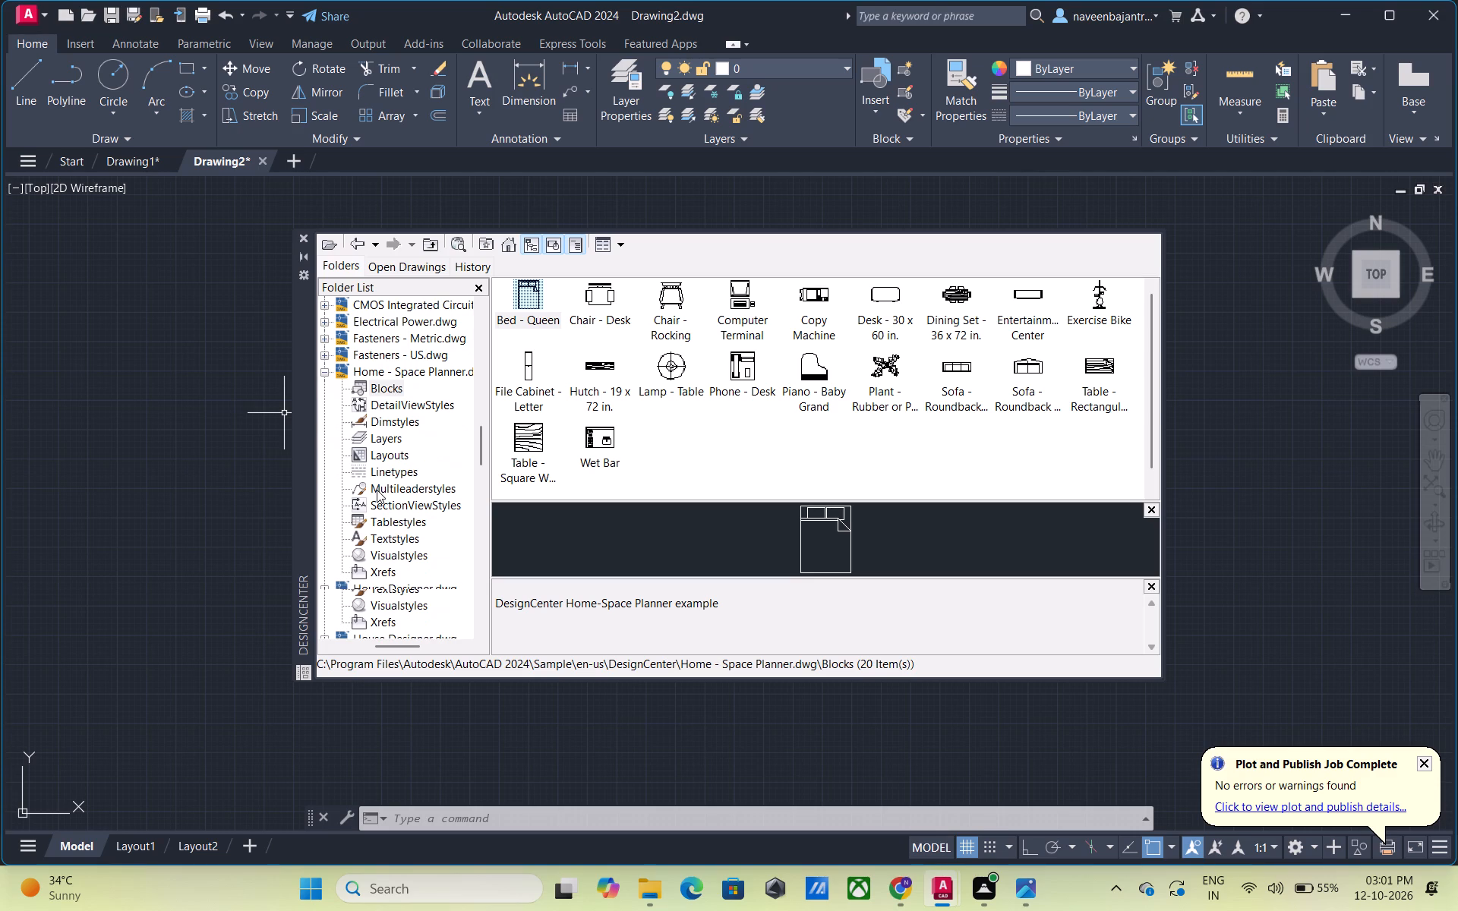
{"action": "scroll", "coordinate": [377, 490], "scroll_direction": "down", "scroll_amount": 1}
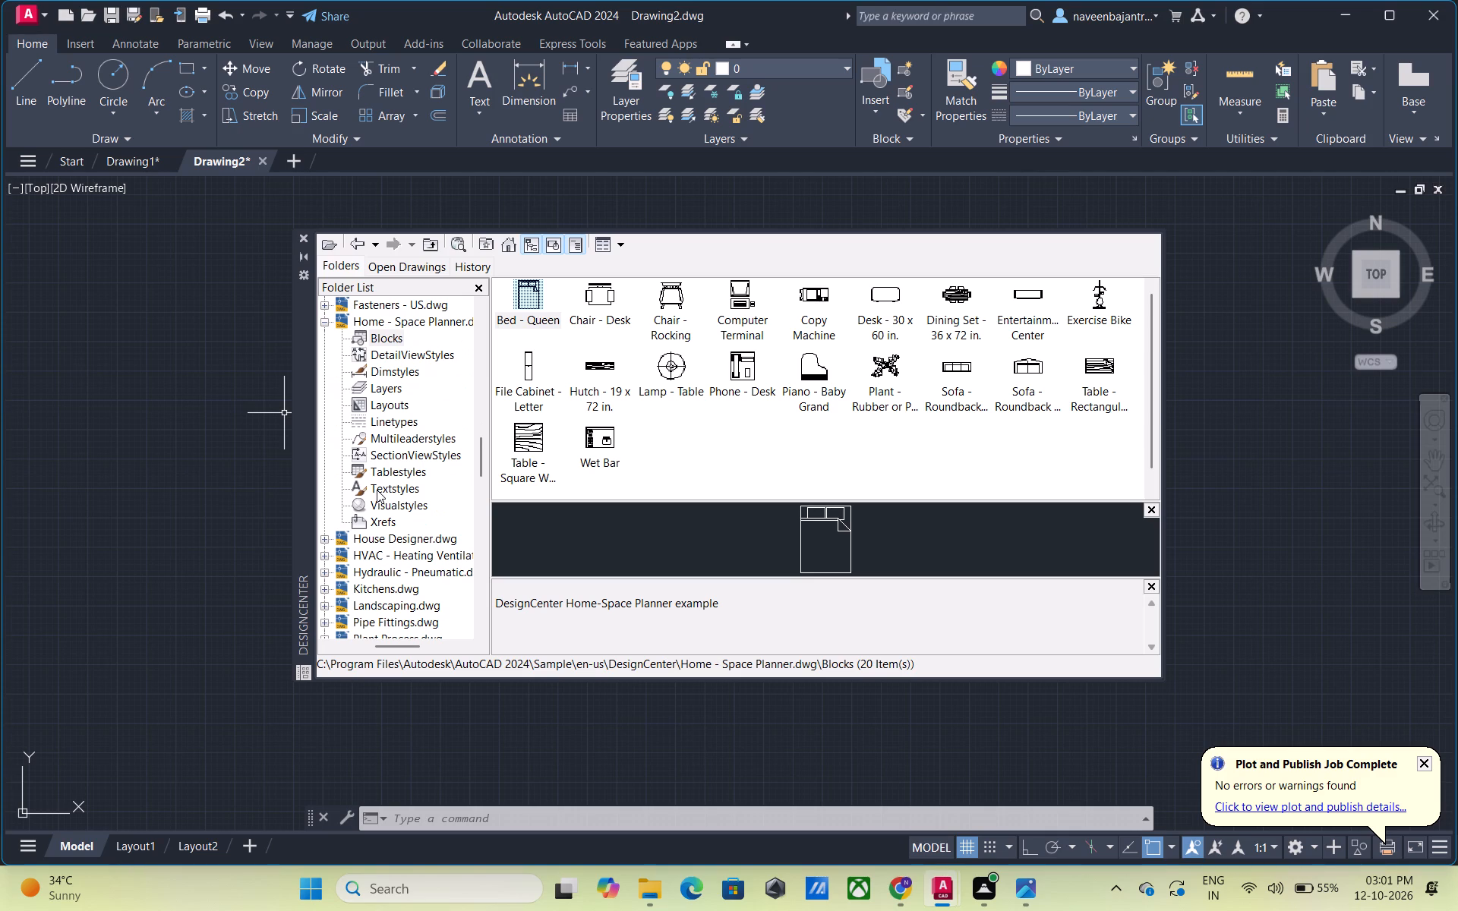
{"action": "scroll", "coordinate": [377, 490], "scroll_direction": "down", "scroll_amount": 1}
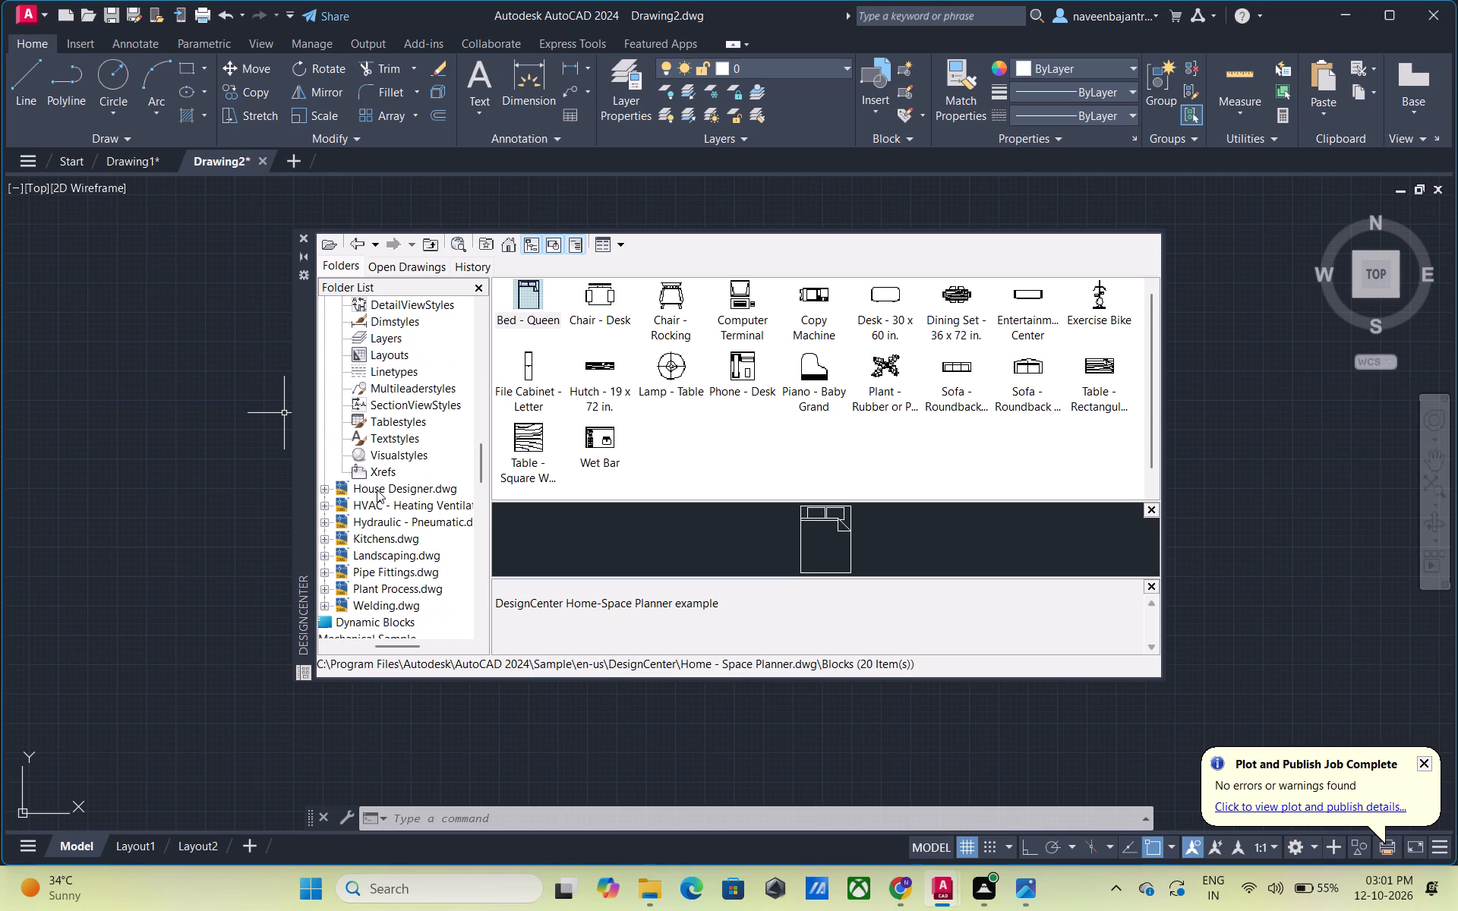
{"action": "scroll", "coordinate": [377, 490], "scroll_direction": "down", "scroll_amount": 1}
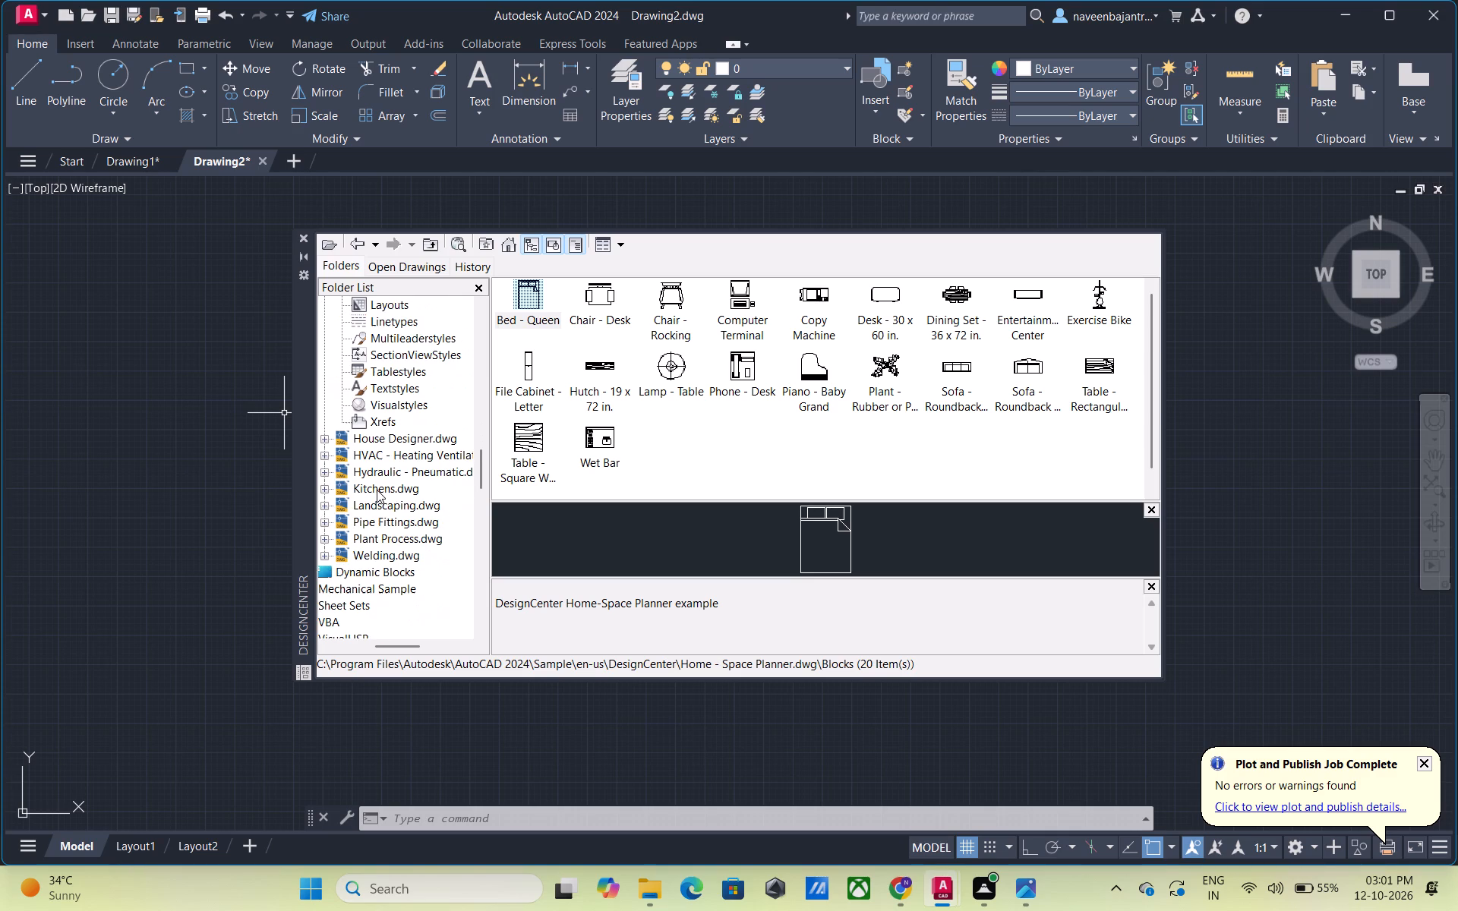
{"action": "scroll", "coordinate": [377, 490], "scroll_direction": "down", "scroll_amount": 1}
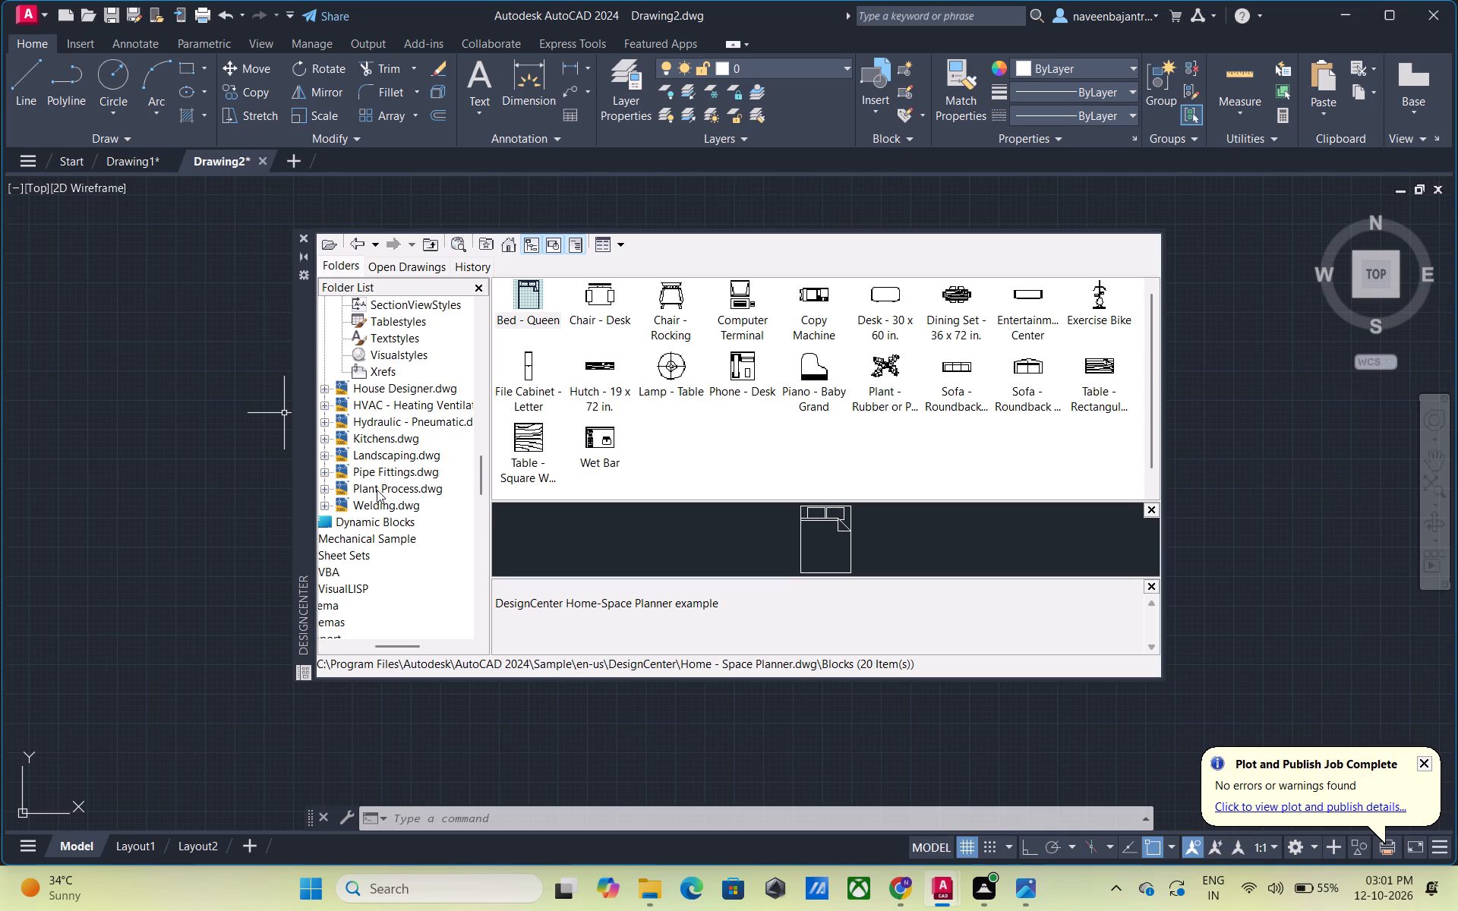
{"action": "scroll", "coordinate": [377, 490], "scroll_direction": "down", "scroll_amount": 1}
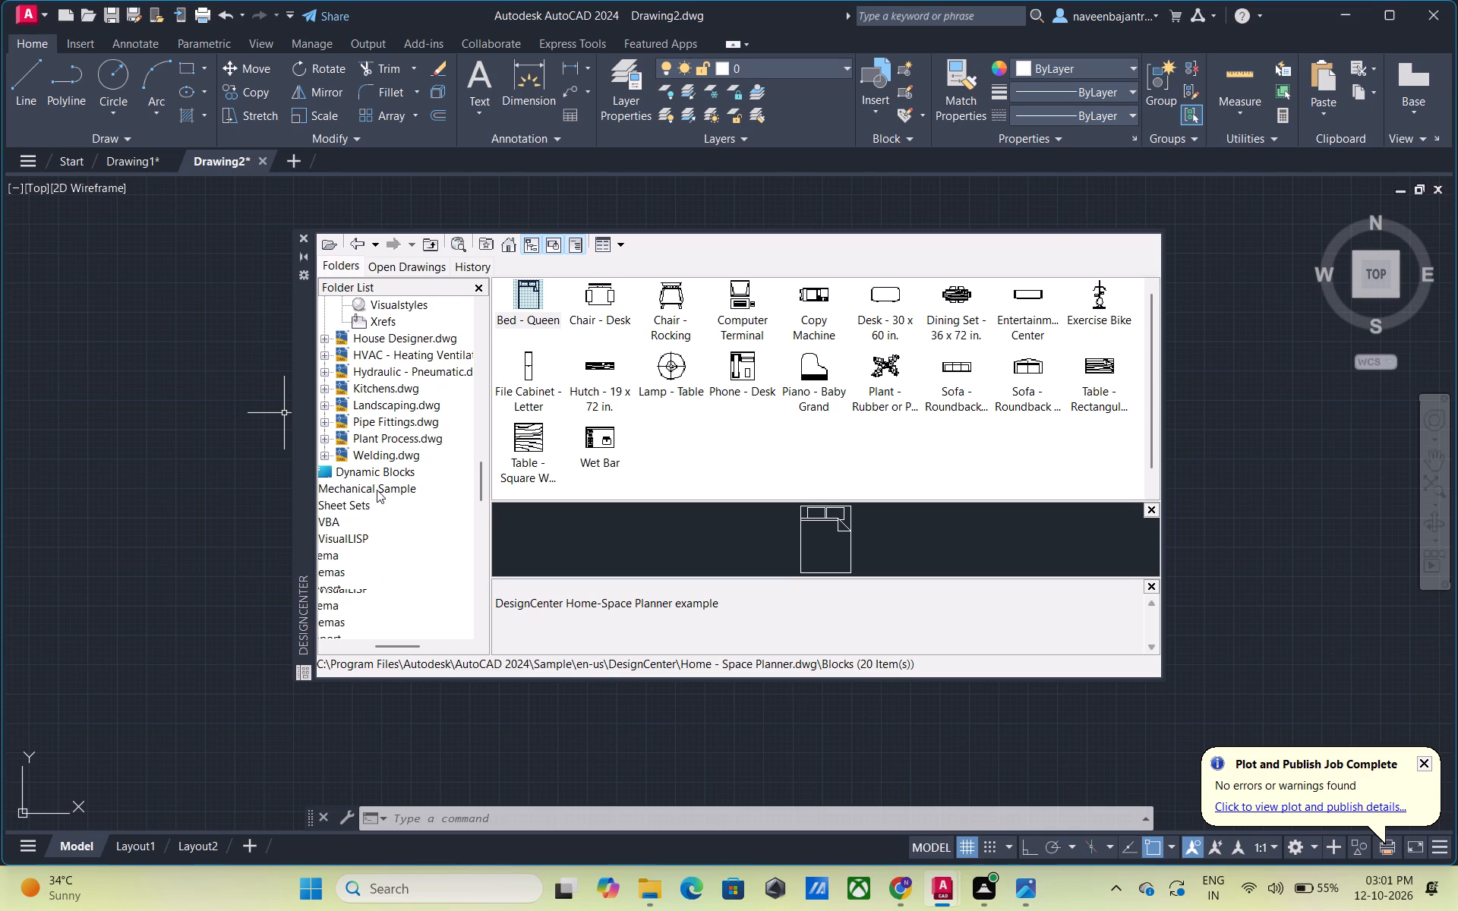
{"action": "scroll", "coordinate": [377, 490], "scroll_direction": "down", "scroll_amount": 1}
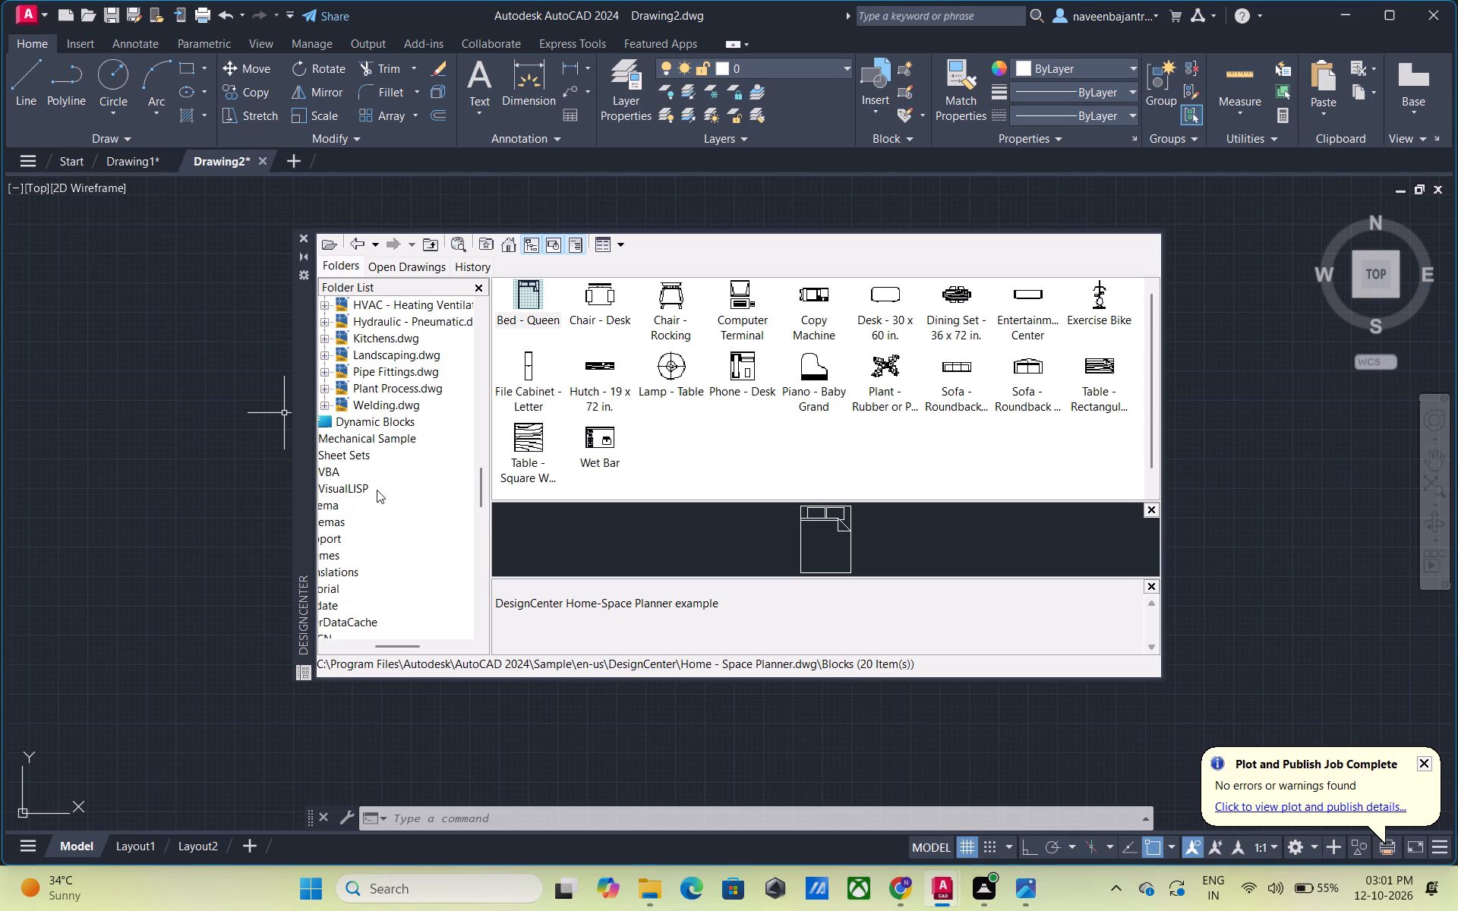
Look through the rest of the DesignCenter folder tree, from the remaining AutoCAD 2024 folders through the other Program Files folders.
{"action": "scroll", "coordinate": [377, 490], "scroll_direction": "down", "scroll_amount": 1}
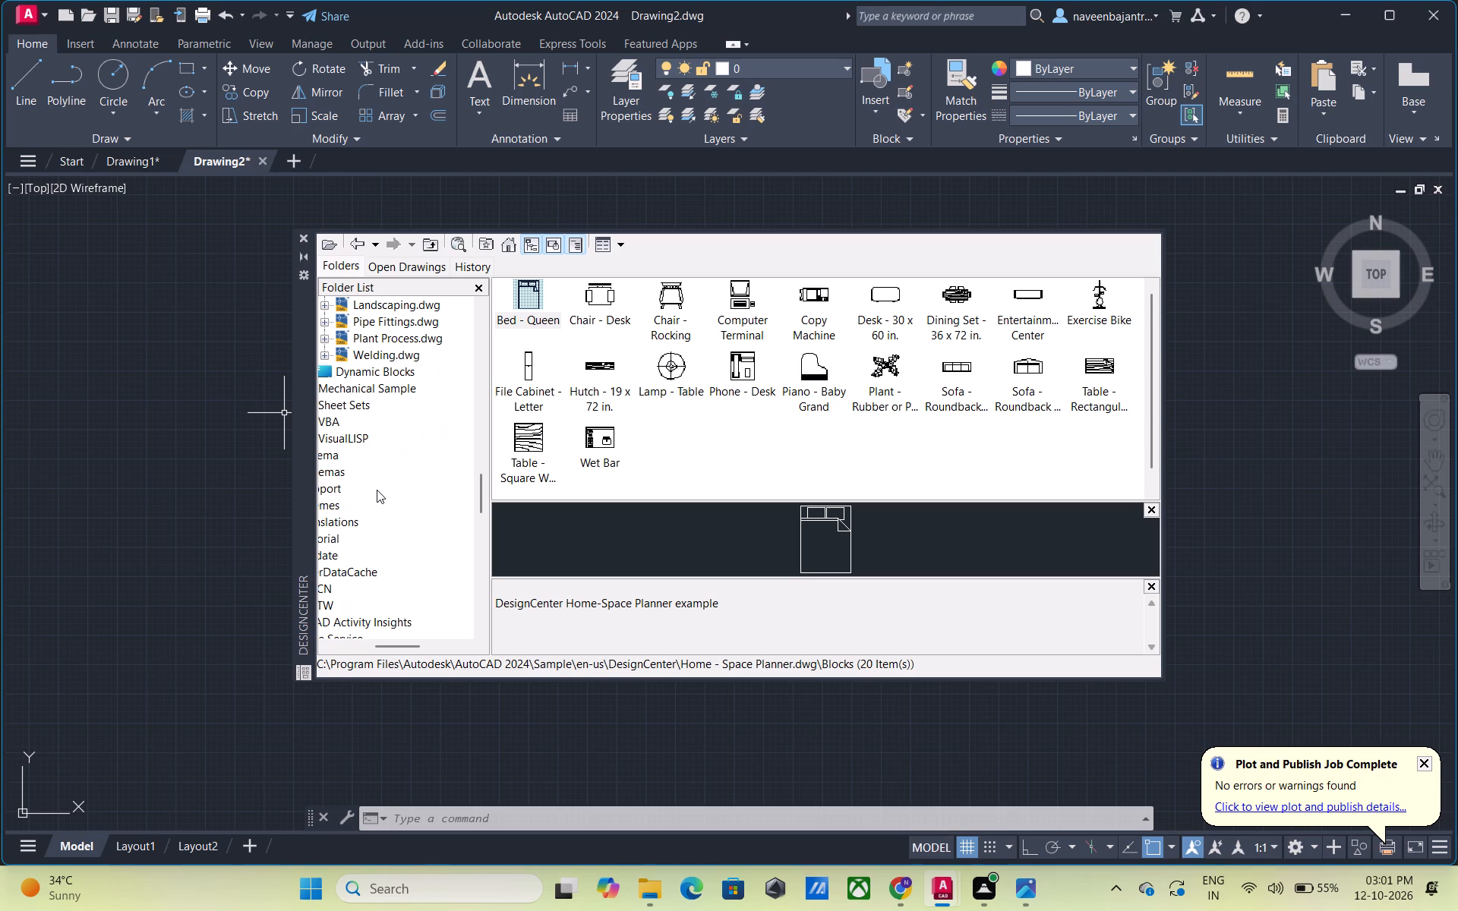
{"action": "scroll", "coordinate": [377, 490], "scroll_direction": "down", "scroll_amount": 1}
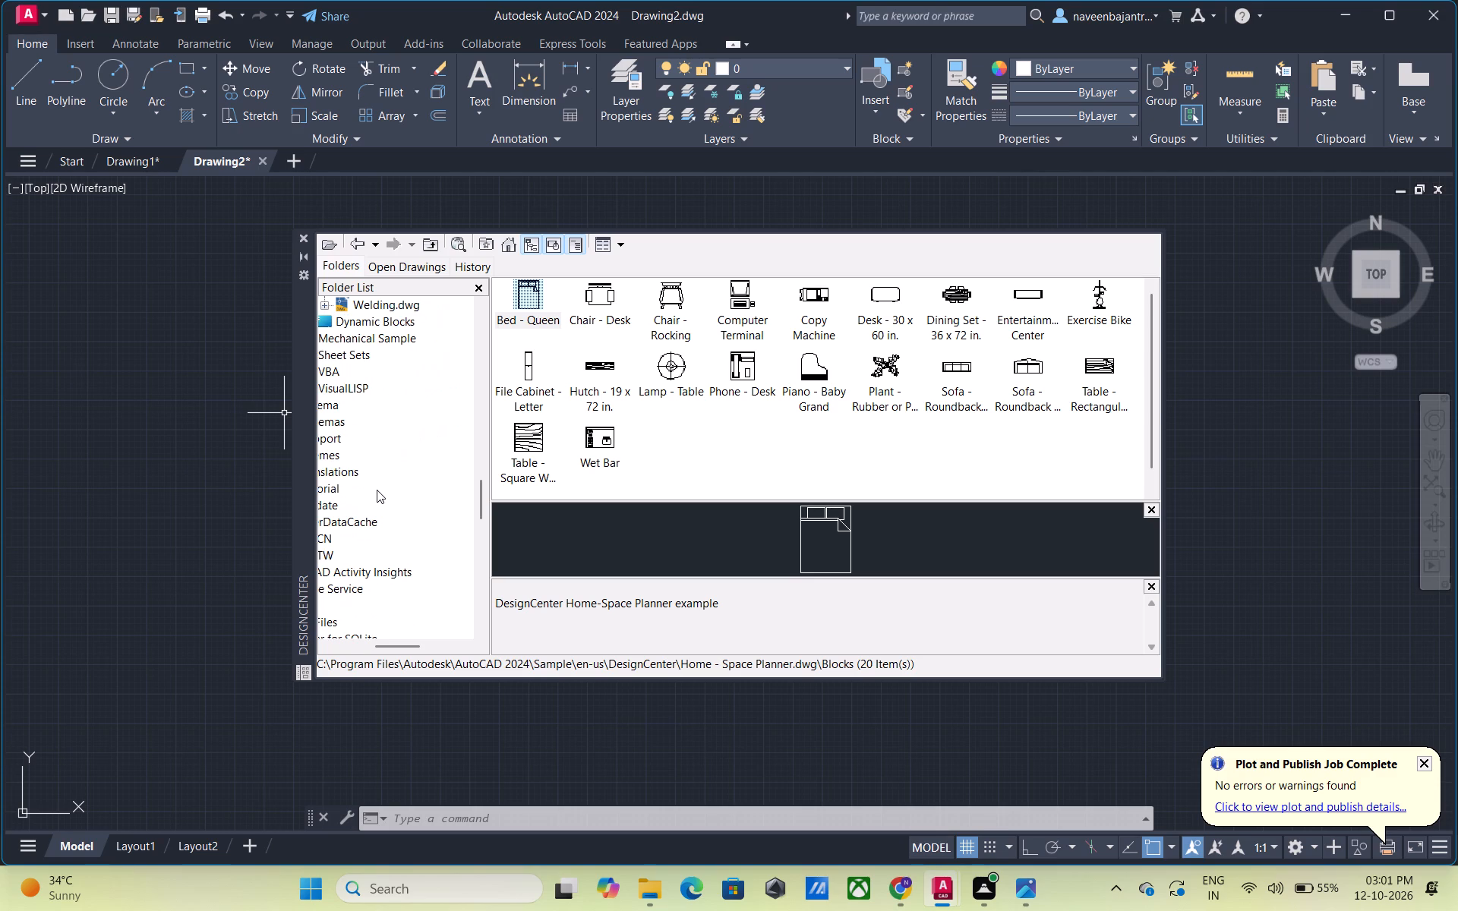
{"action": "scroll", "coordinate": [377, 490], "scroll_direction": "down", "scroll_amount": 1}
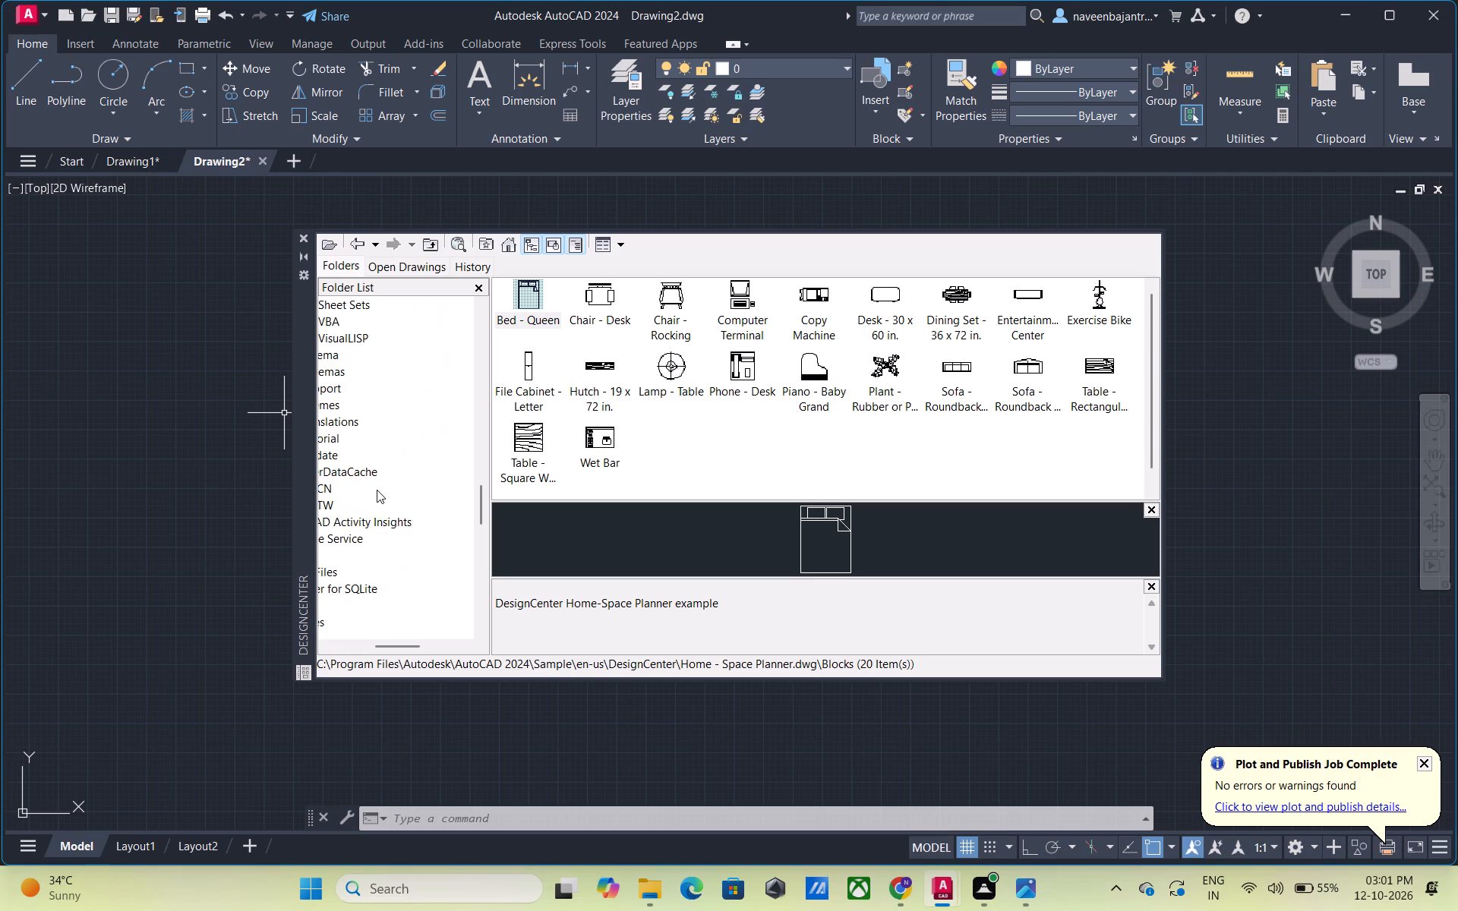
{"action": "scroll", "coordinate": [377, 490], "scroll_direction": "down", "scroll_amount": 2}
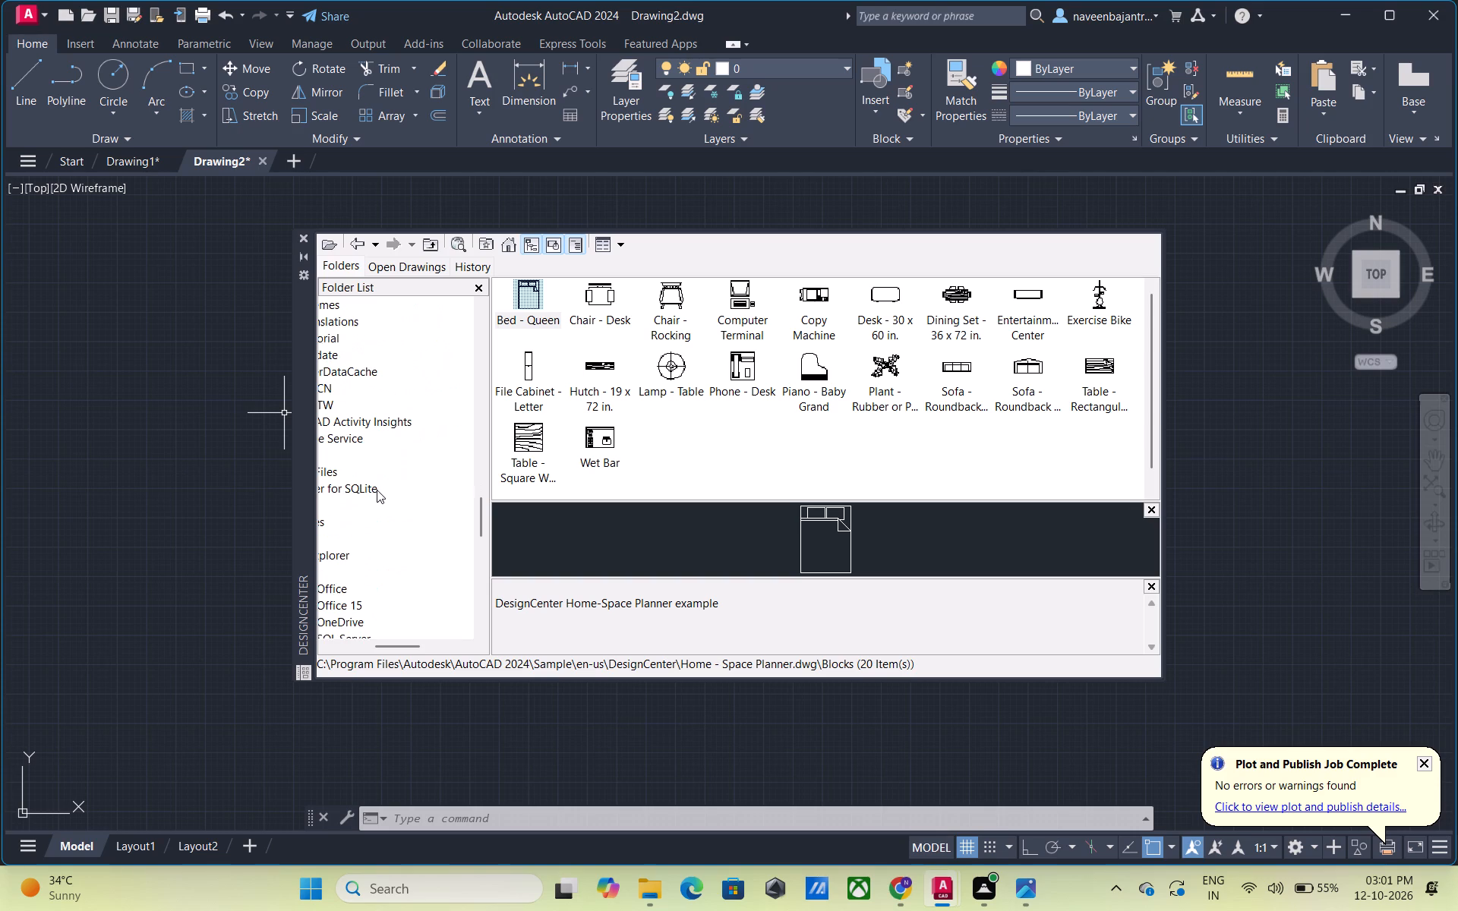
{"action": "left_click_drag", "start_coordinate": [390, 645], "coordinate": [366, 645]}
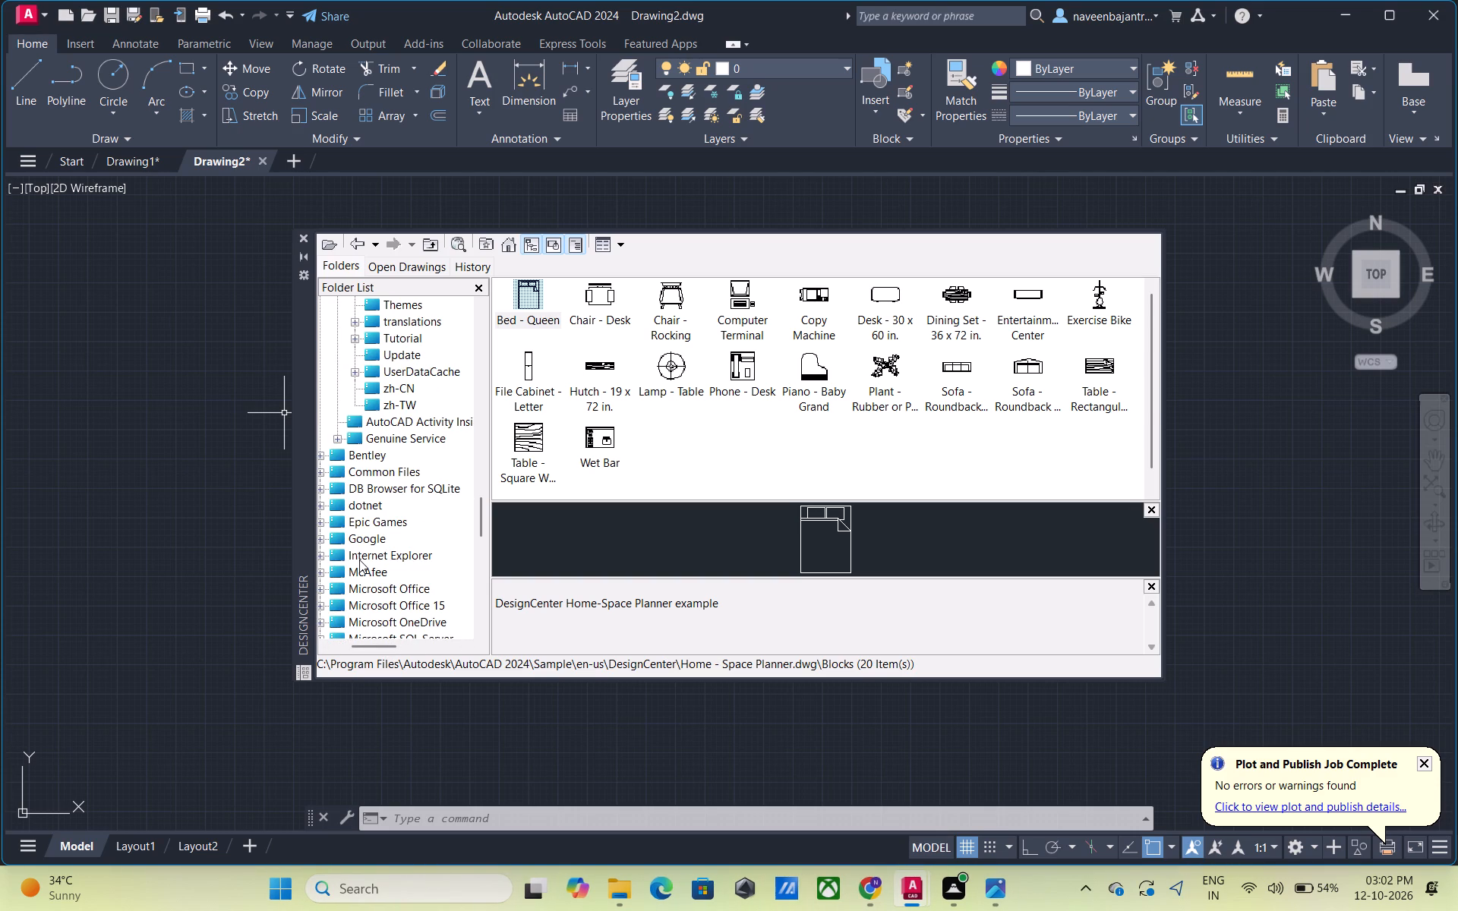
{"action": "scroll", "coordinate": [359, 560], "scroll_direction": "down", "scroll_amount": 1}
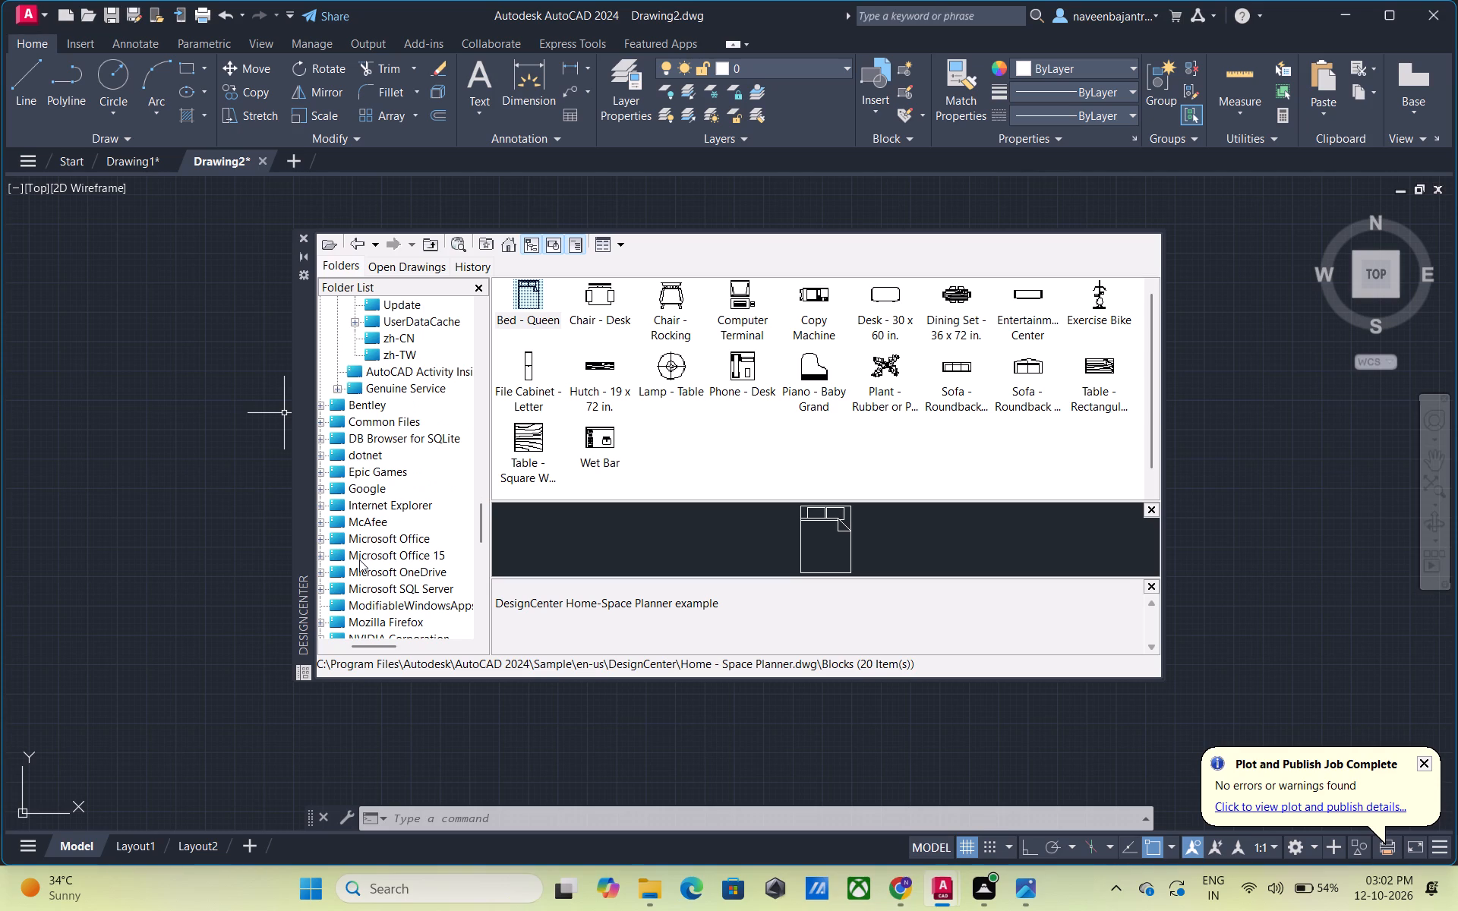
{"action": "scroll", "coordinate": [359, 560], "scroll_direction": "down", "scroll_amount": 1}
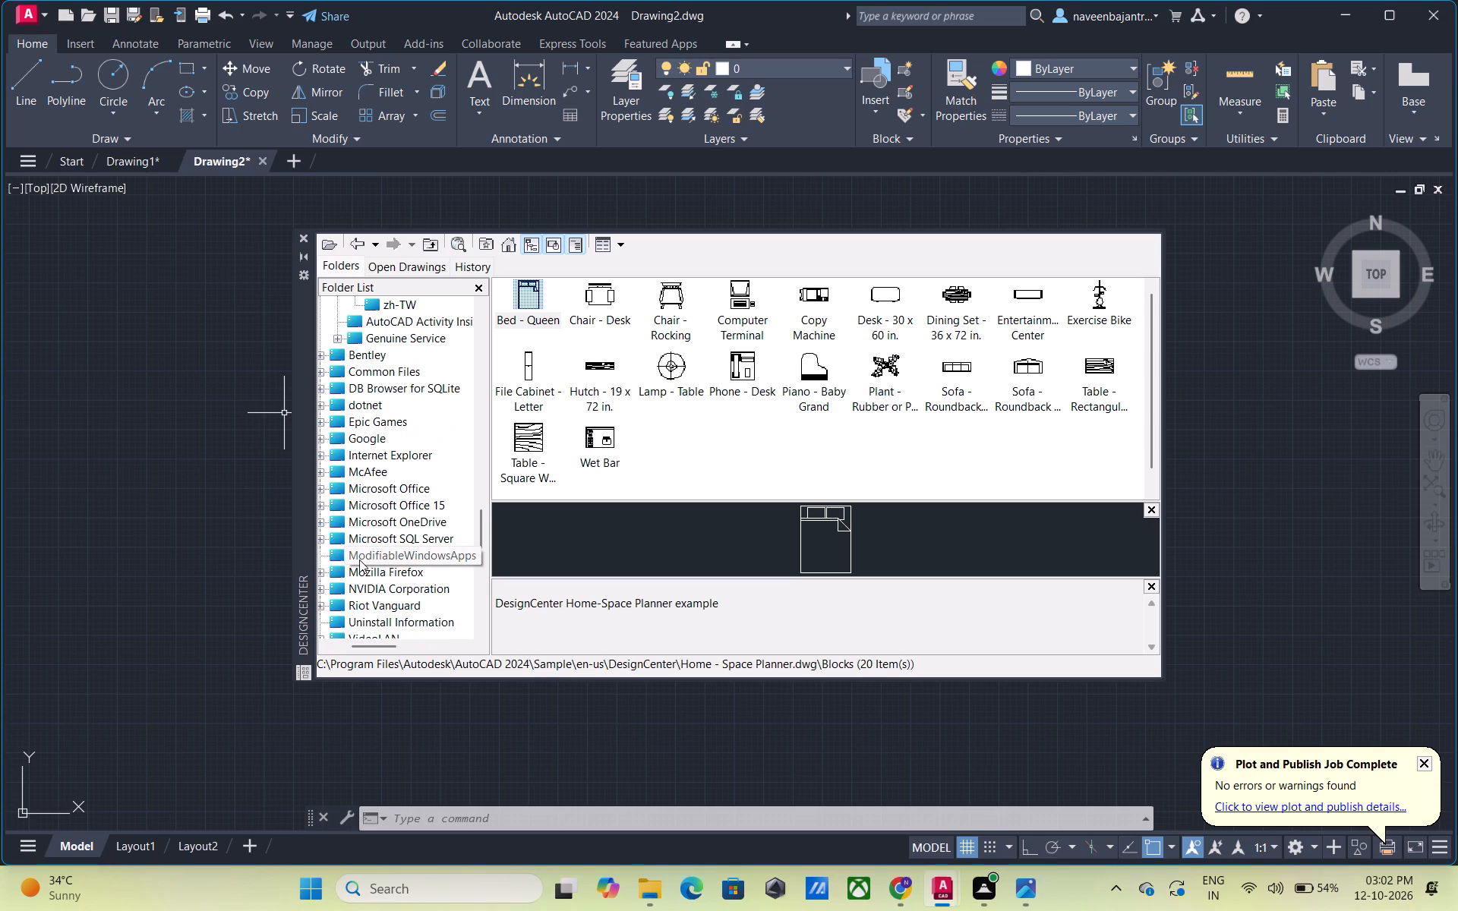
{"action": "scroll", "coordinate": [359, 560], "scroll_direction": "down", "scroll_amount": 1}
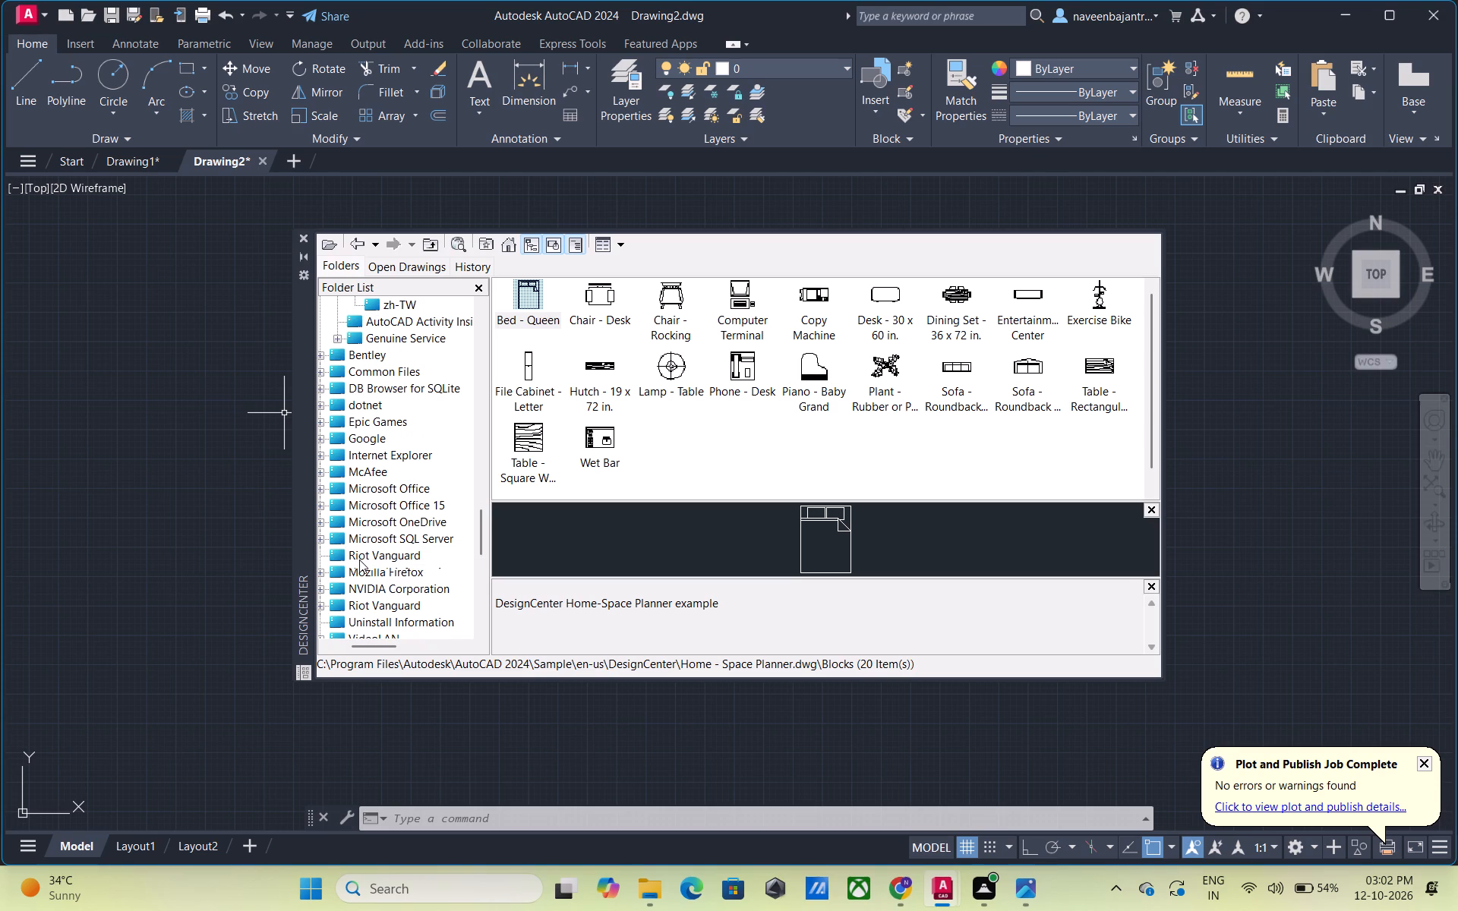
{"action": "scroll", "coordinate": [359, 560], "scroll_direction": "down", "scroll_amount": 1}
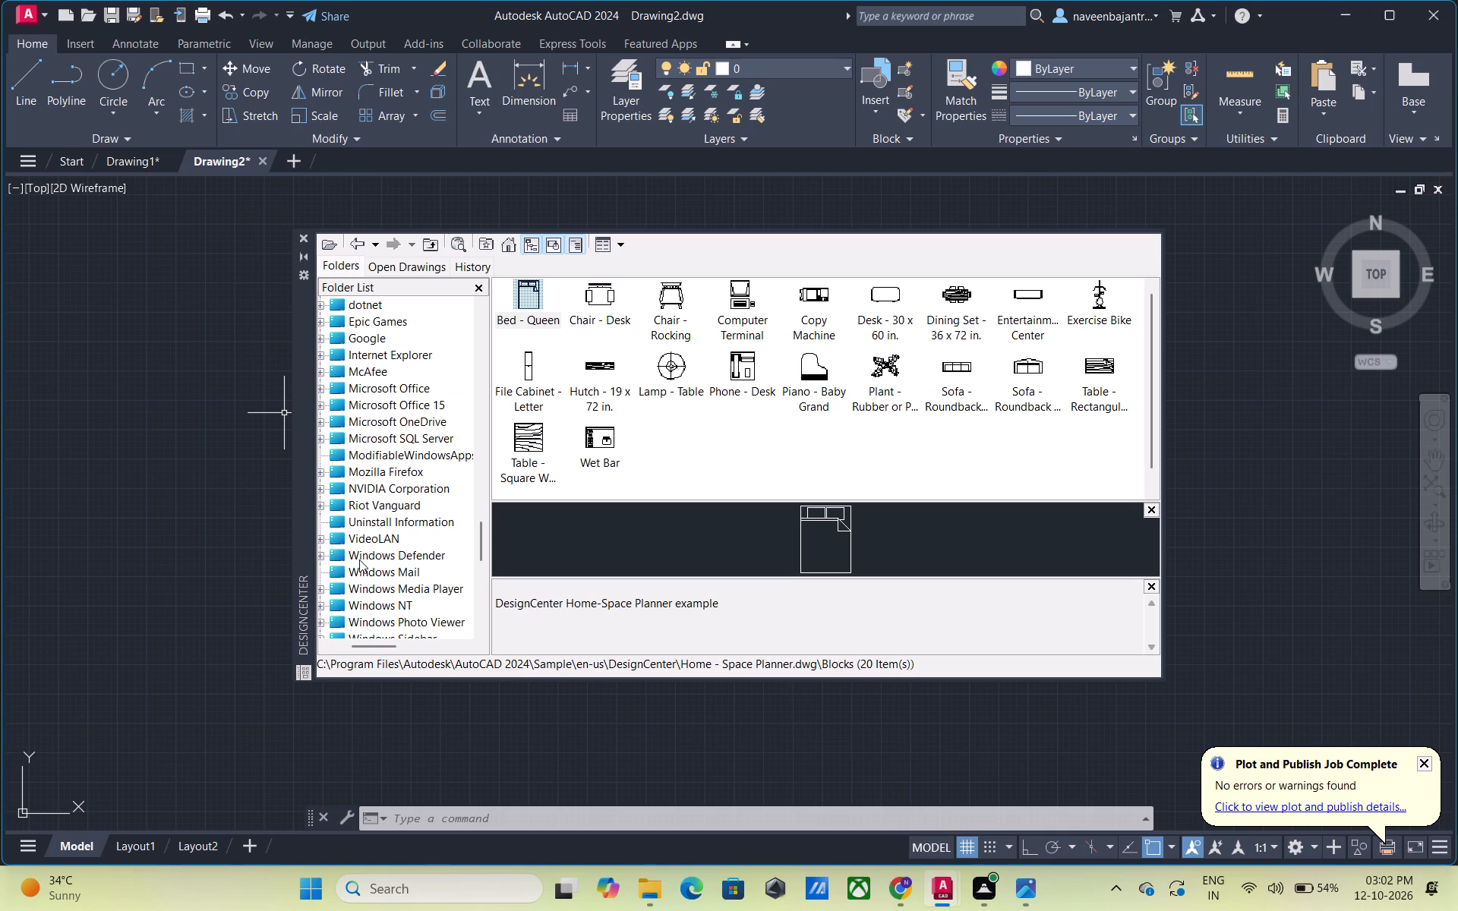
{"action": "scroll", "coordinate": [359, 560], "scroll_direction": "down", "scroll_amount": 1}
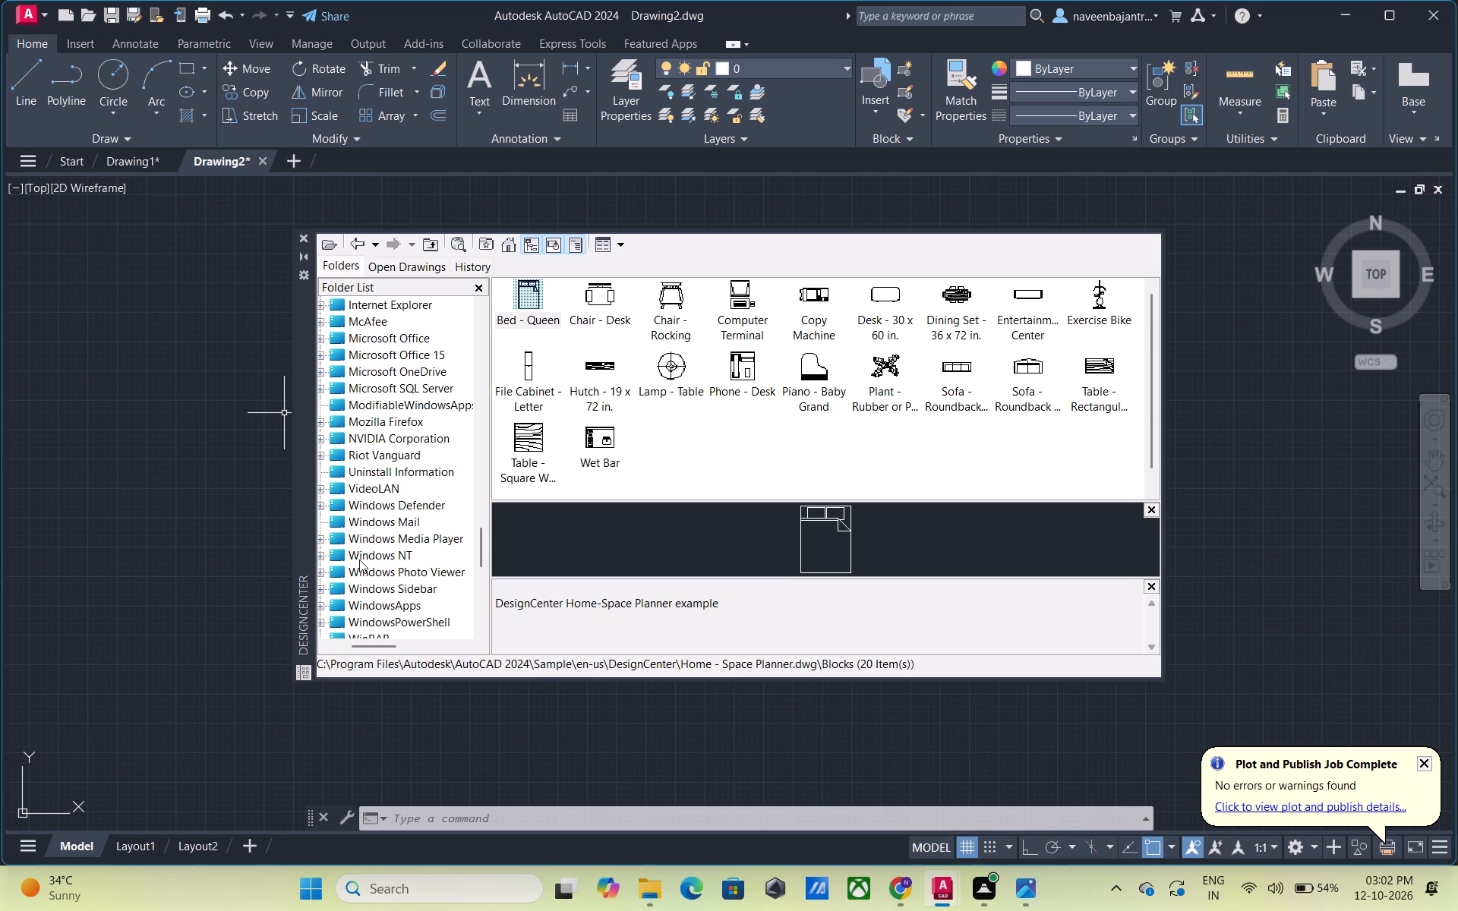
{"action": "scroll", "coordinate": [359, 560], "scroll_direction": "down", "scroll_amount": 1}
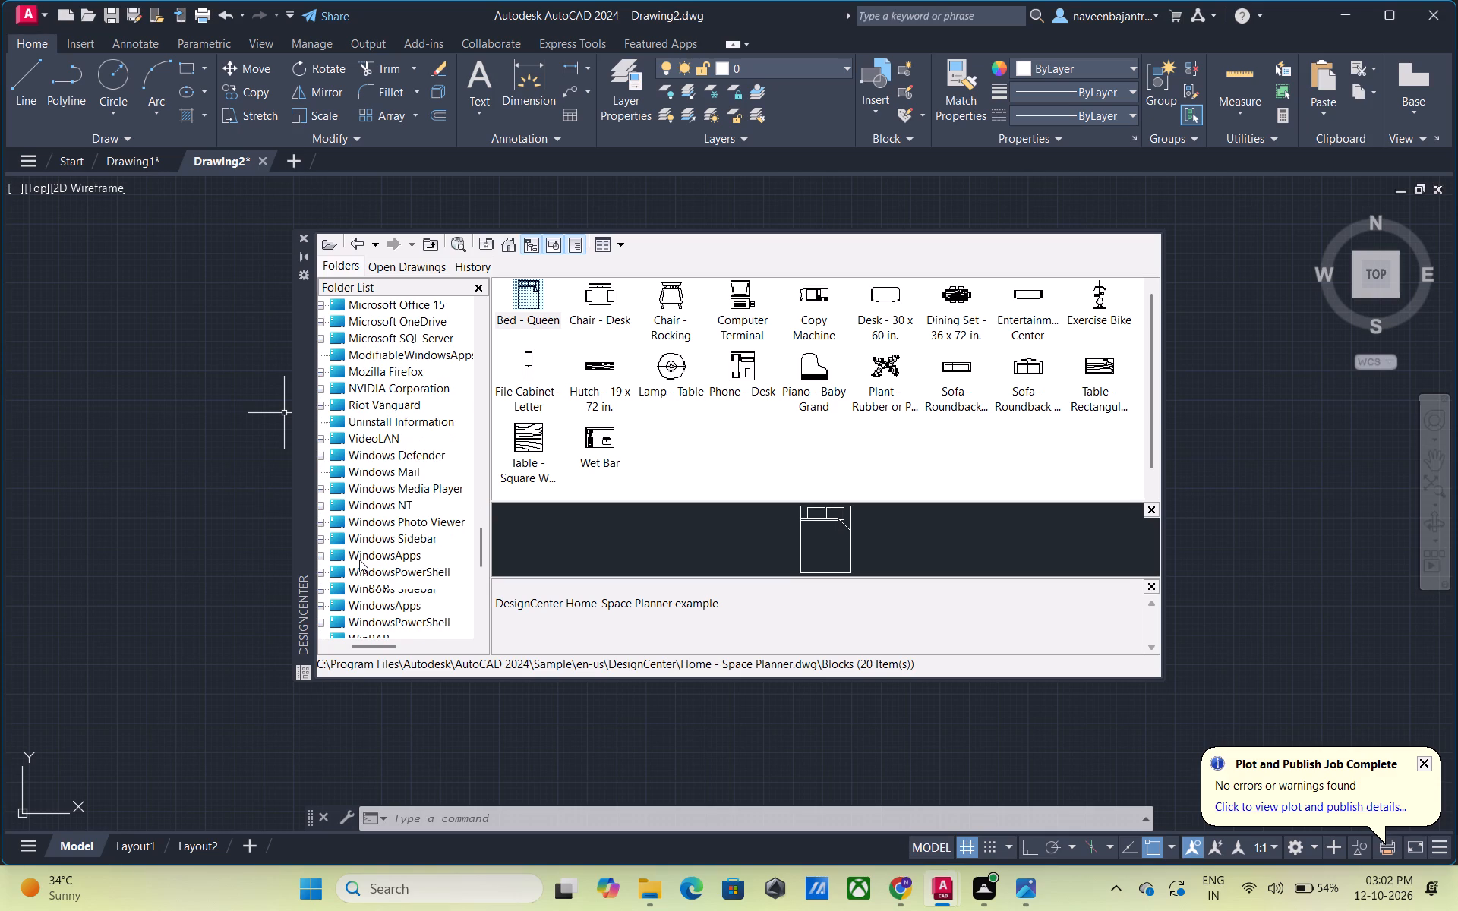
{"action": "scroll", "coordinate": [359, 560], "scroll_direction": "down", "scroll_amount": 1}
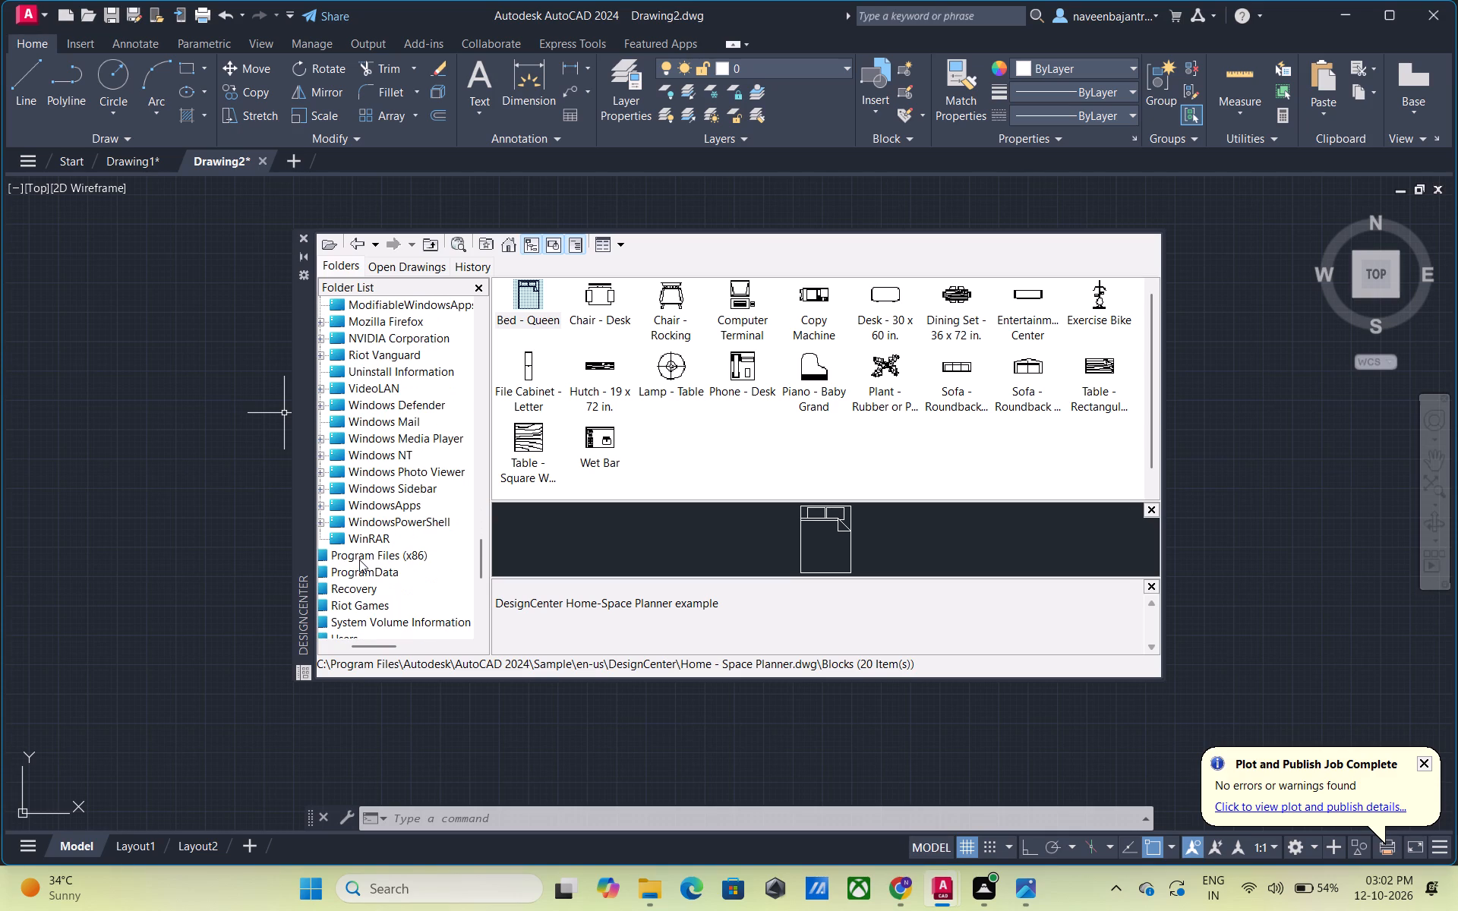
{"action": "scroll", "coordinate": [359, 560], "scroll_direction": "down", "scroll_amount": 1}
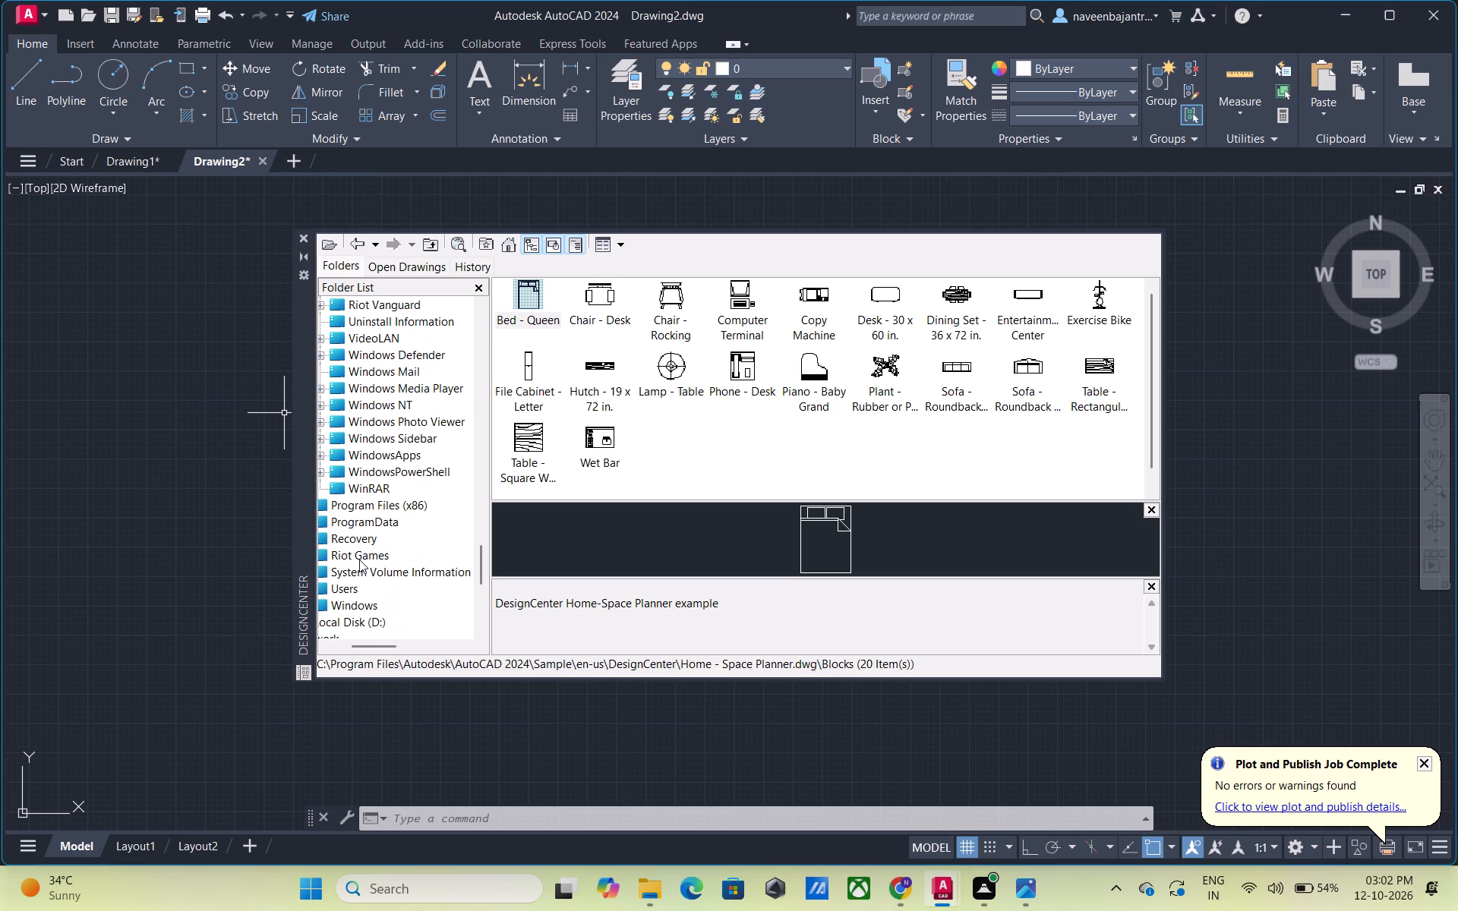
Look through the rest of the DesignCenter folder tree, from the remaining C: drive folders to the folders and drawings on Local Disk (D:).
{"action": "scroll", "coordinate": [359, 560], "scroll_direction": "down", "scroll_amount": 1}
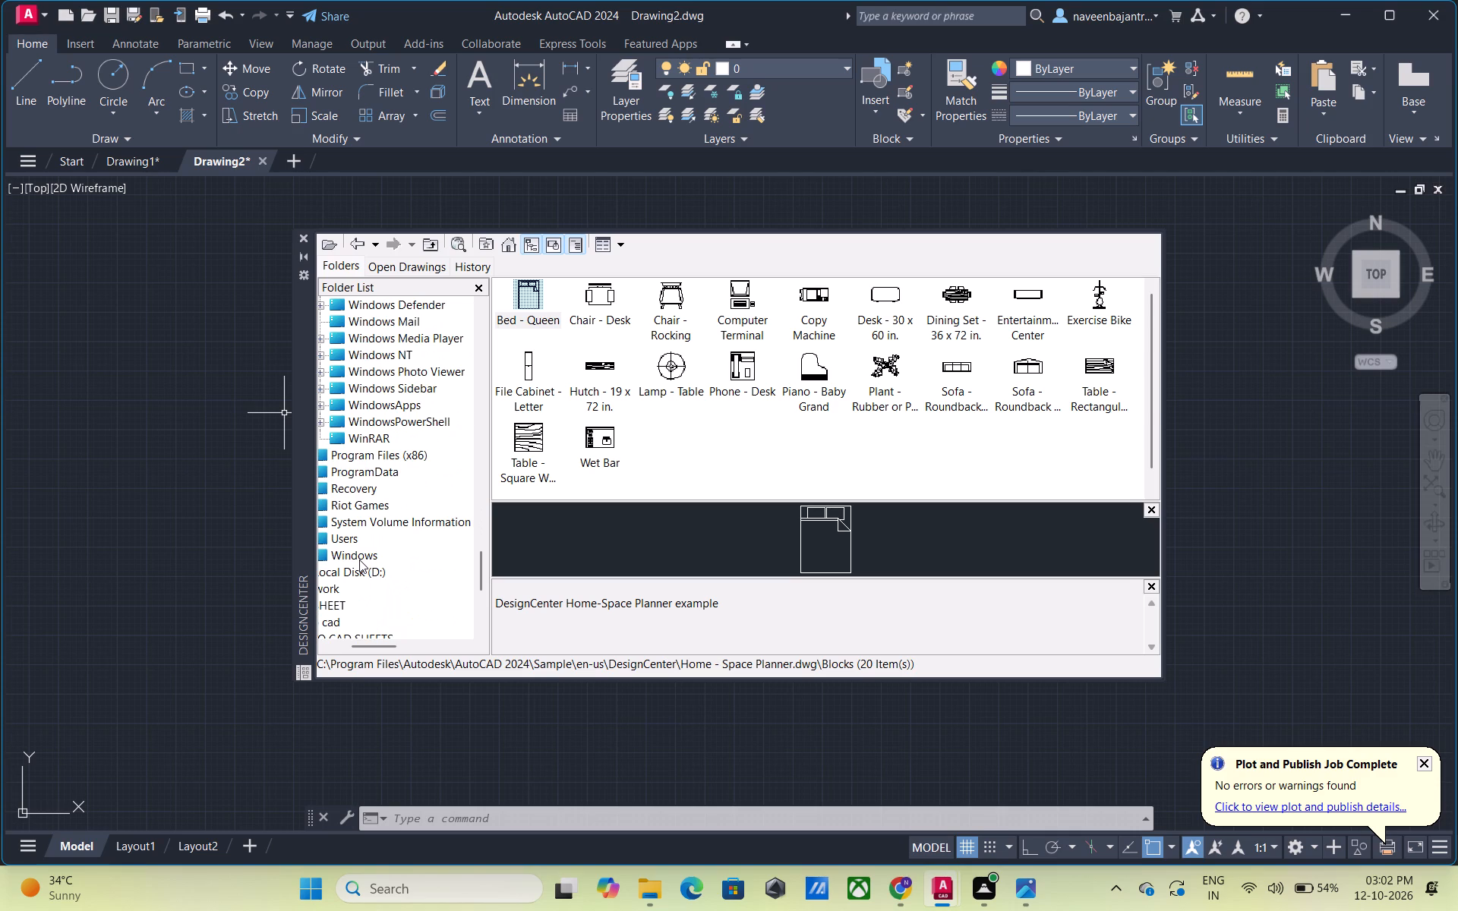
{"action": "scroll", "coordinate": [359, 560], "scroll_direction": "down", "scroll_amount": 2}
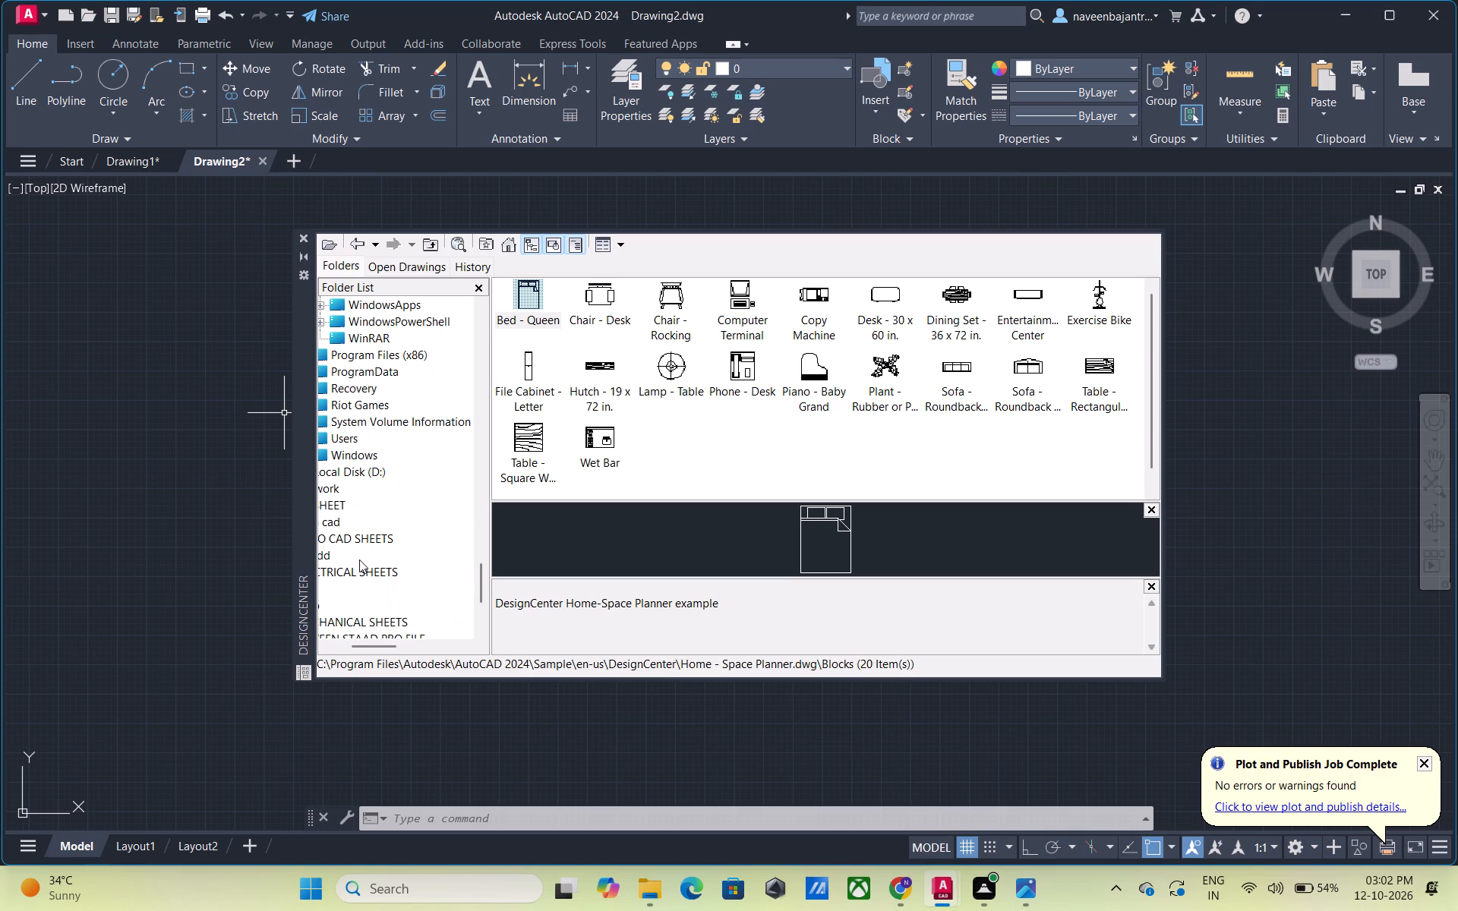
{"action": "scroll", "coordinate": [359, 560], "scroll_direction": "down", "scroll_amount": 1}
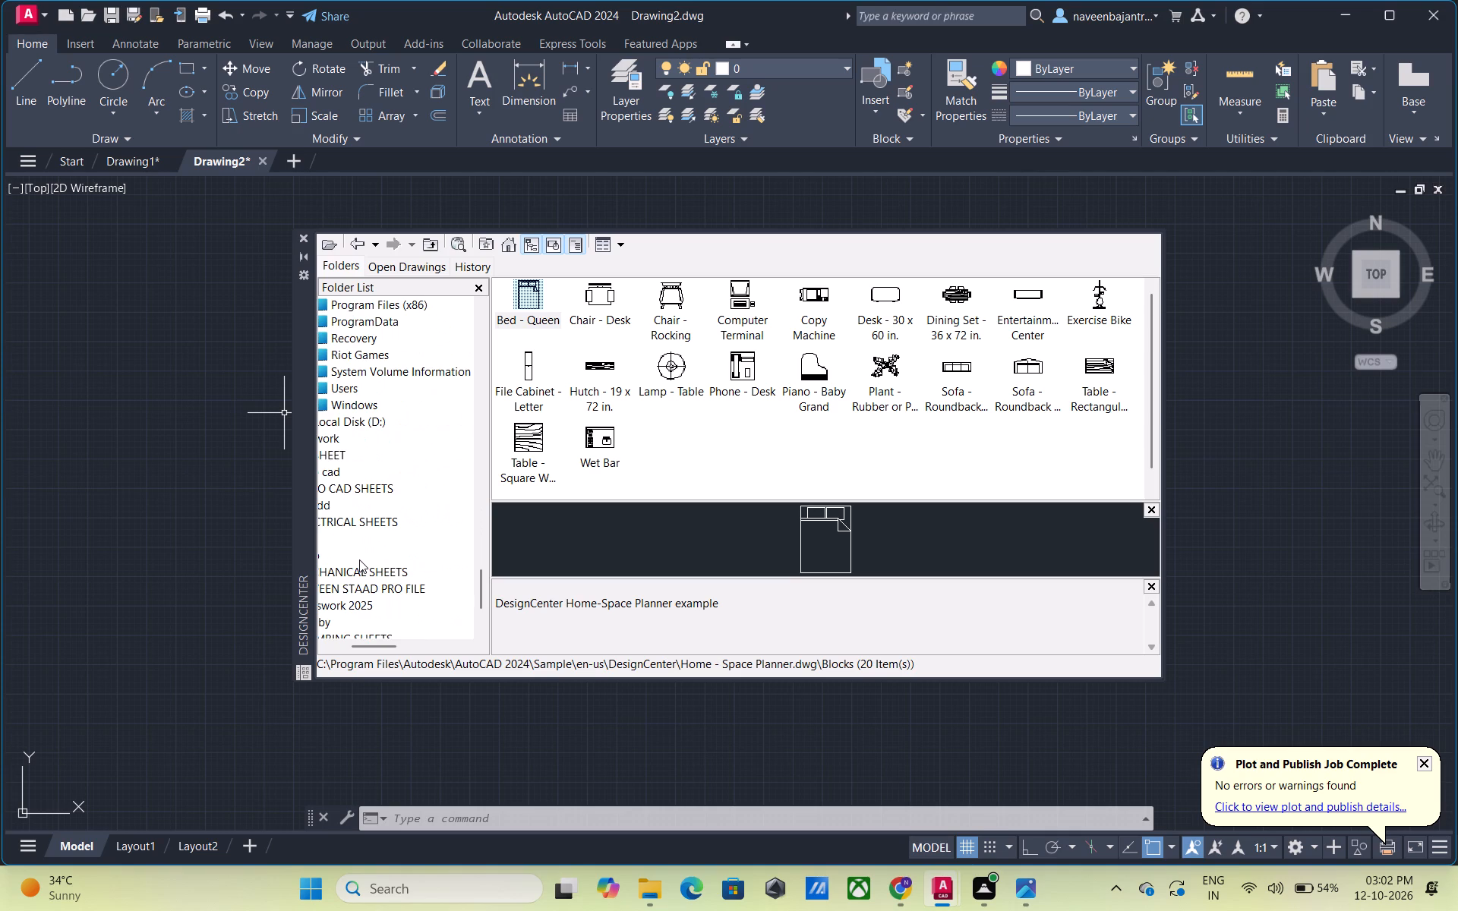
{"action": "scroll", "coordinate": [359, 560], "scroll_direction": "down", "scroll_amount": 2}
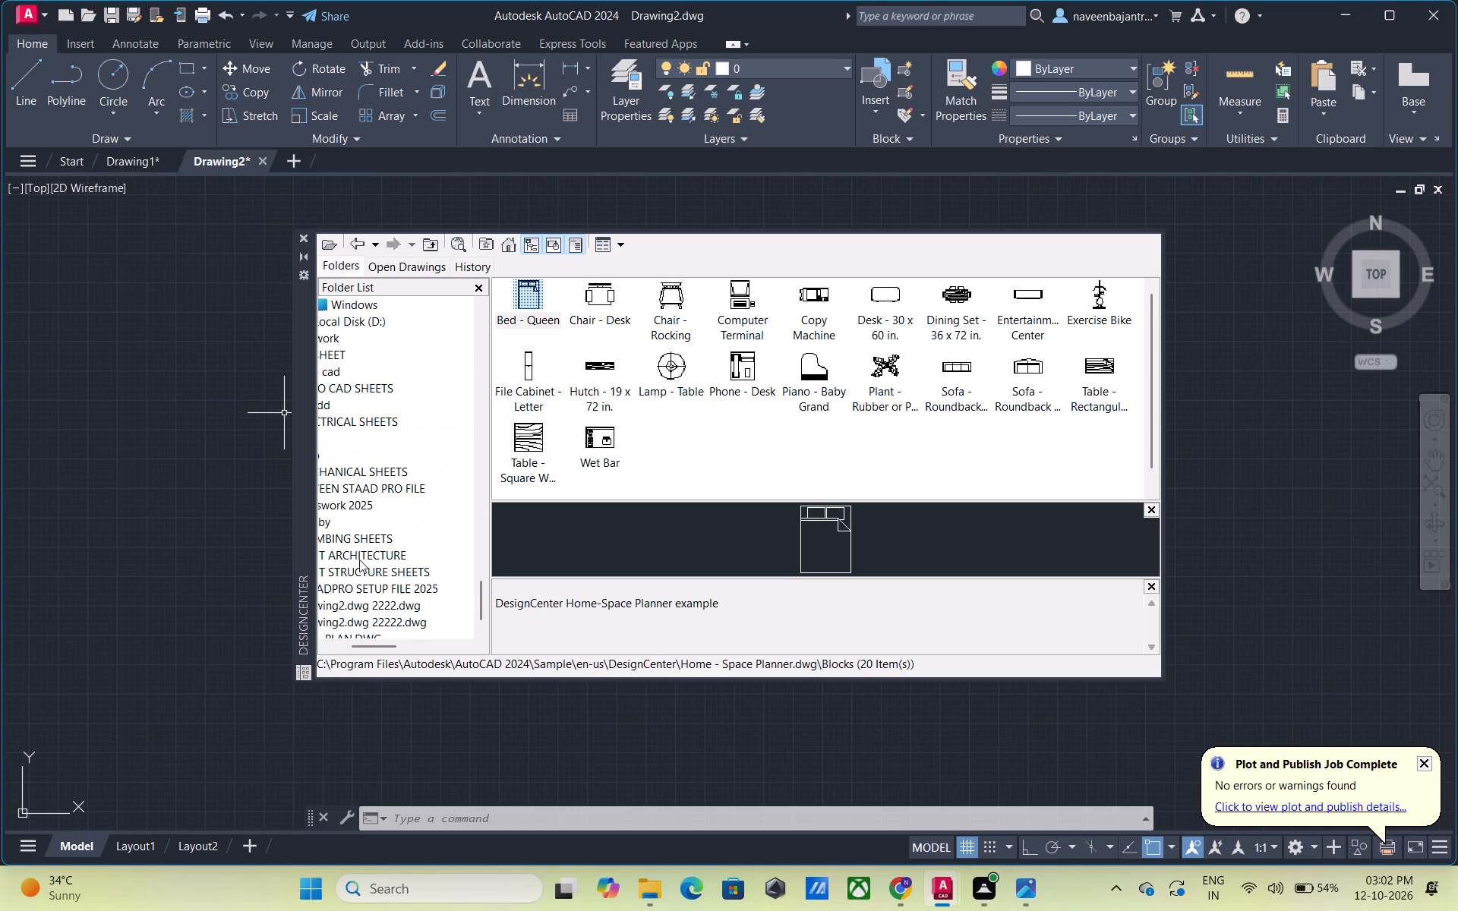
{"action": "scroll", "coordinate": [359, 560], "scroll_direction": "down", "scroll_amount": 1}
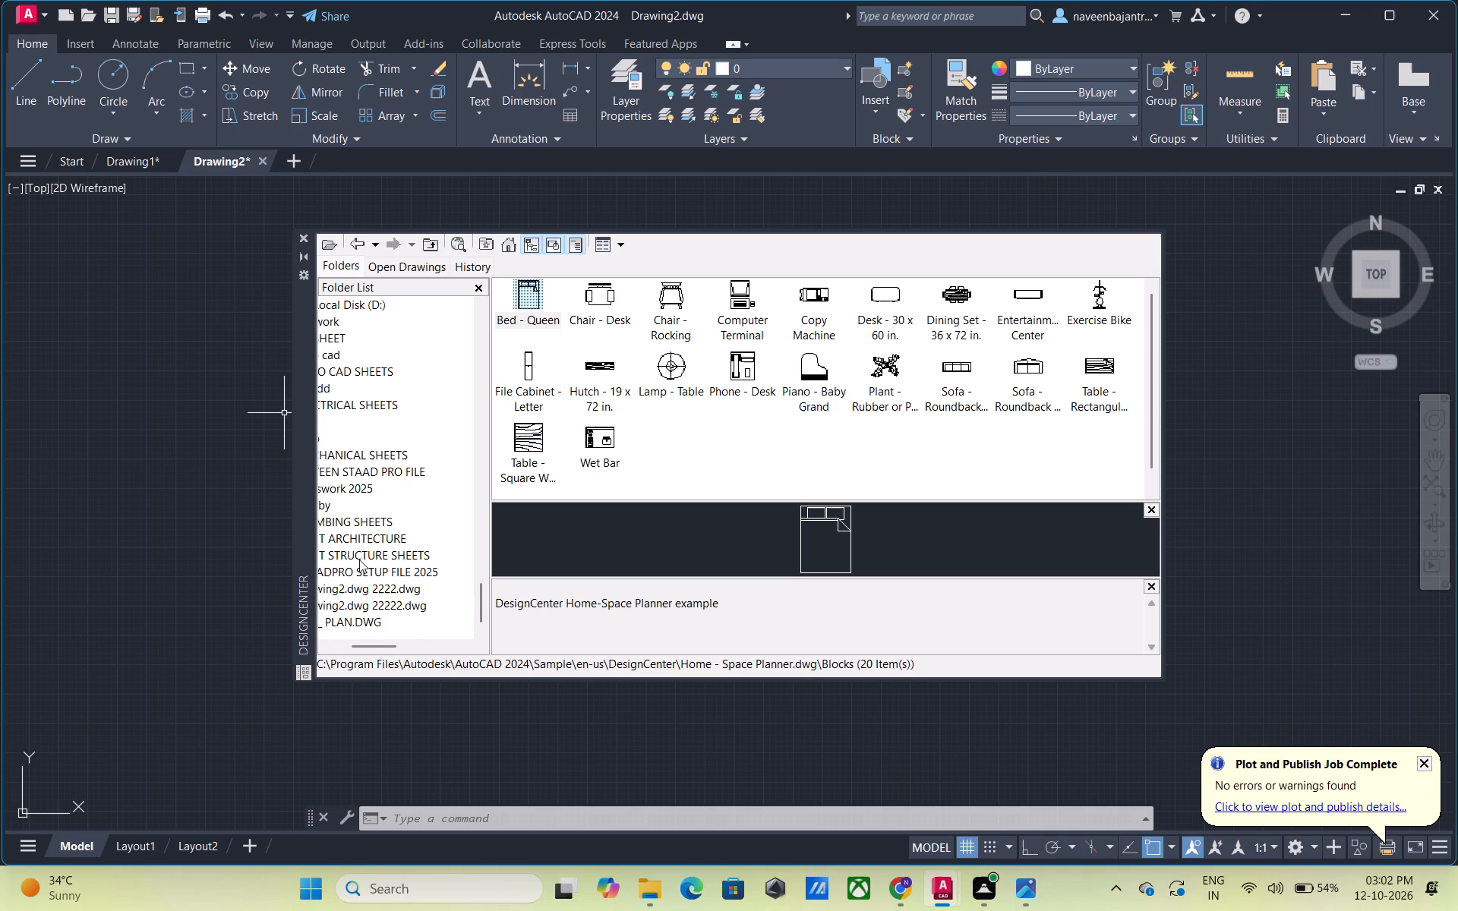
{"action": "scroll", "coordinate": [359, 560], "scroll_direction": "down", "scroll_amount": 3}
Look back up the DesignCenter folder tree from Local Disk (D:) through the Program Files folders to Autodesk's Genuine Service folder.
{"action": "scroll", "coordinate": [359, 560], "scroll_direction": "up", "scroll_amount": 1}
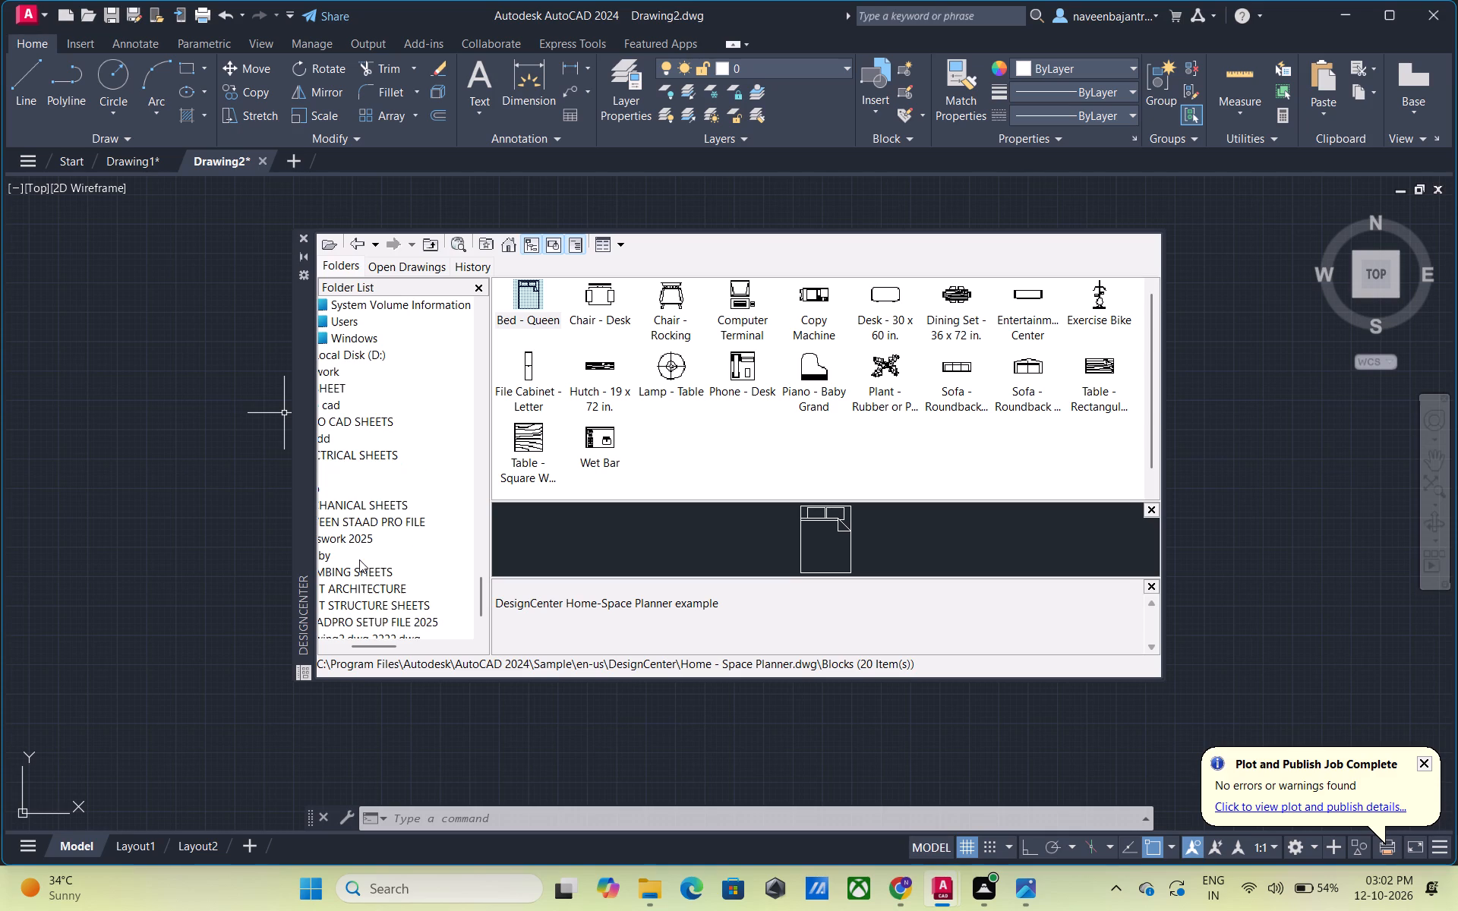
{"action": "scroll", "coordinate": [359, 560], "scroll_direction": "up", "scroll_amount": 1}
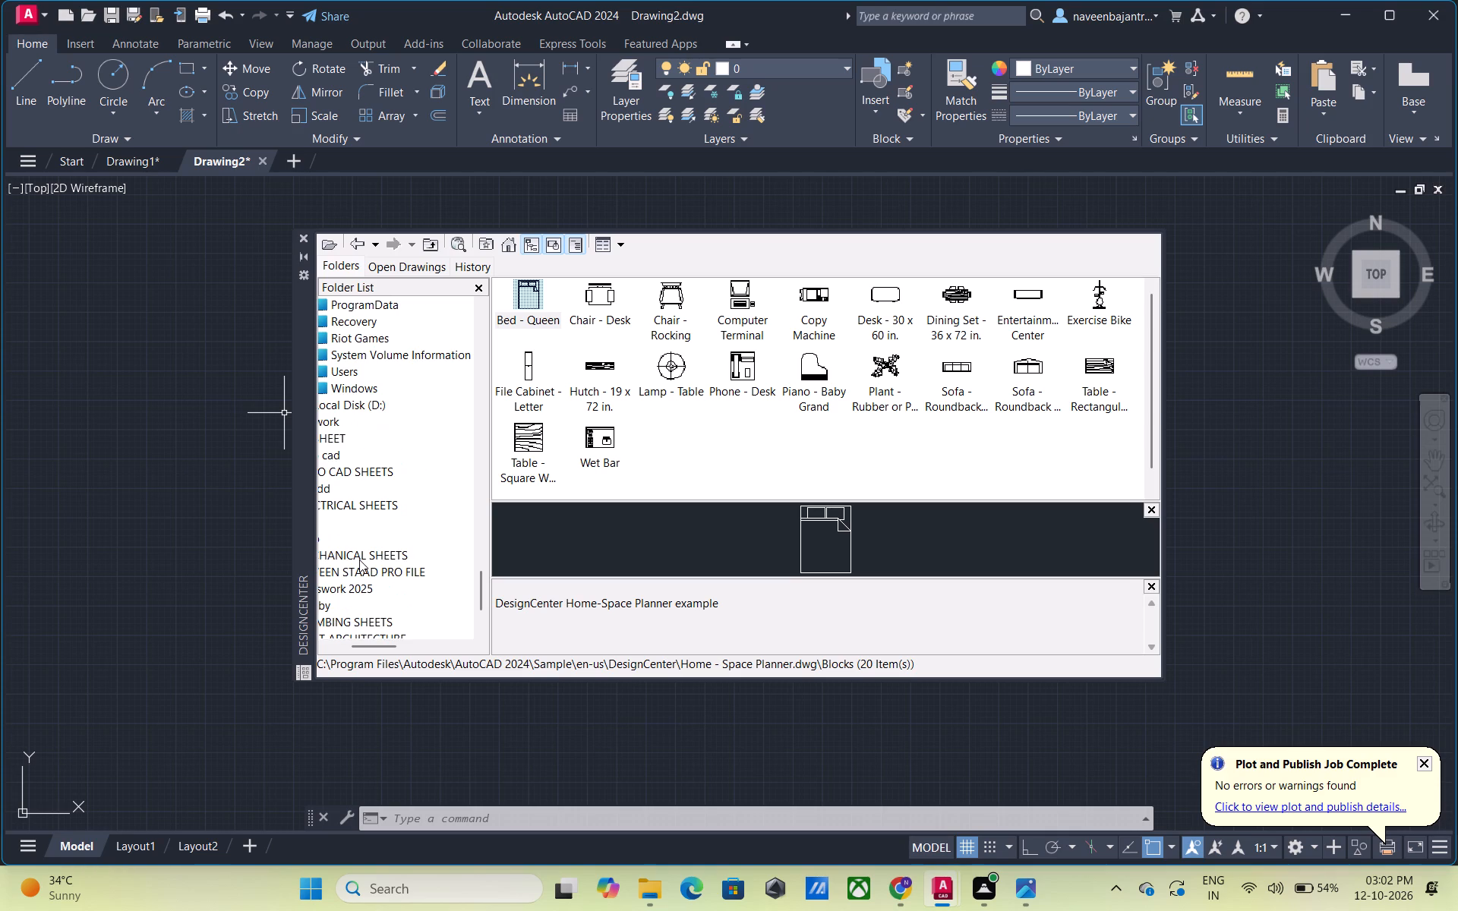
{"action": "scroll", "coordinate": [359, 560], "scroll_direction": "up", "scroll_amount": 1}
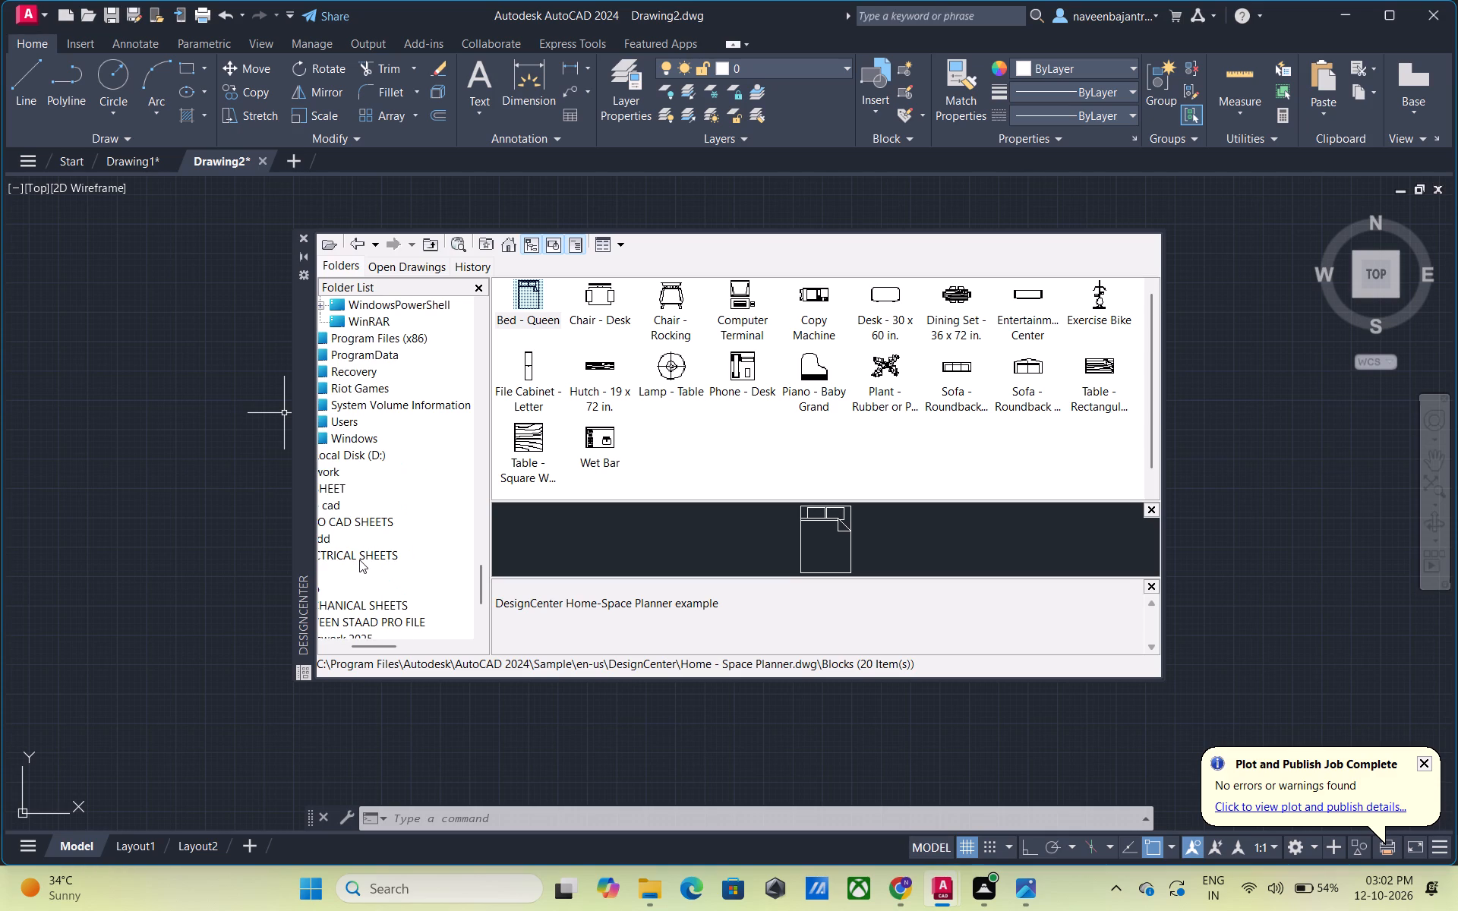
{"action": "scroll", "coordinate": [359, 560], "scroll_direction": "up", "scroll_amount": 1}
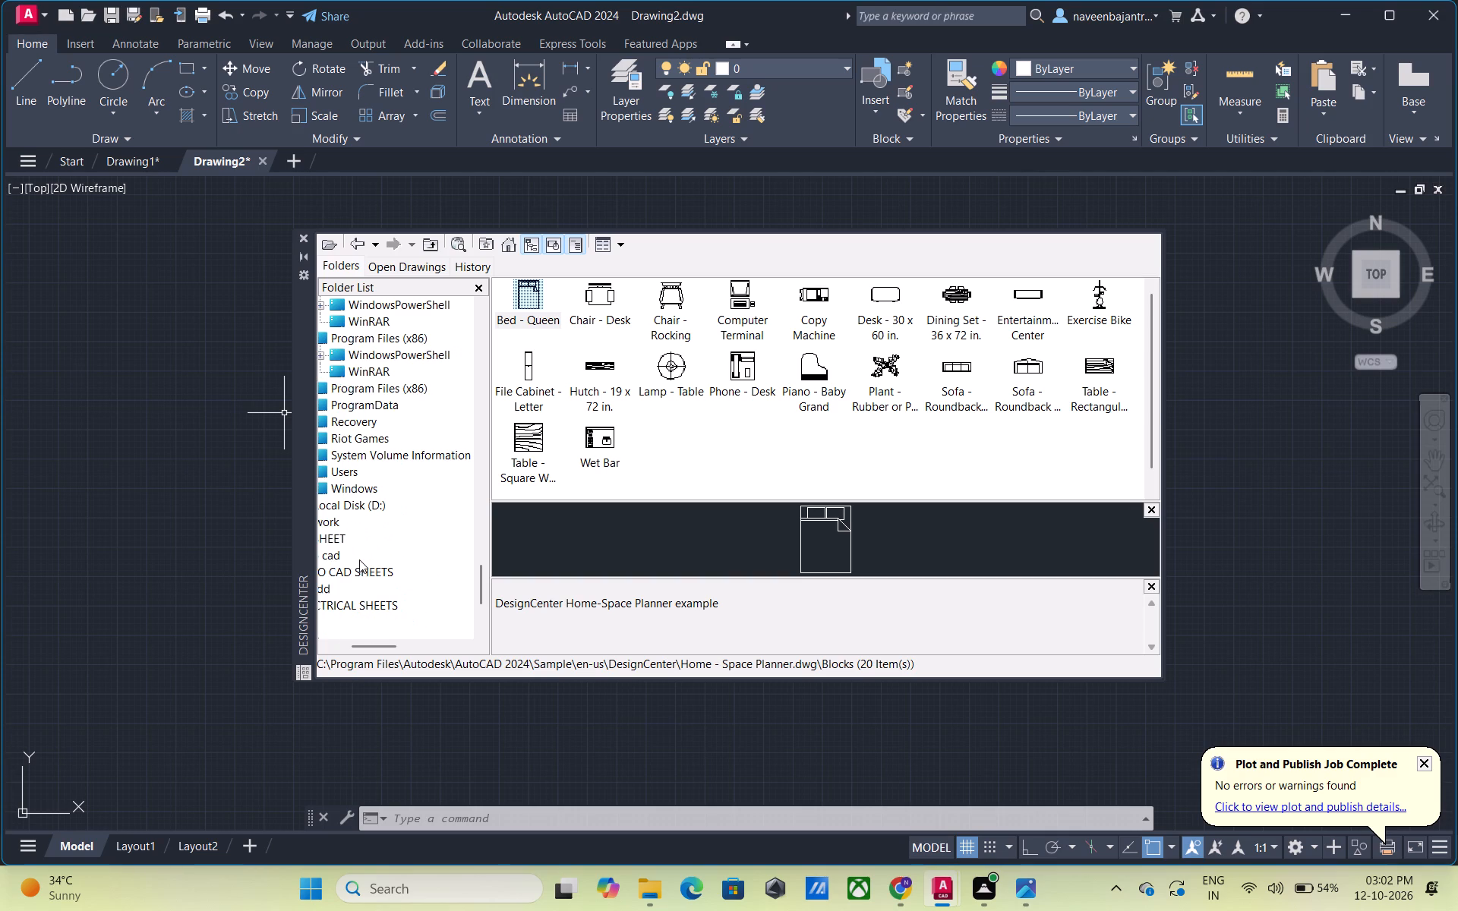
{"action": "scroll", "coordinate": [359, 560], "scroll_direction": "up", "scroll_amount": 1}
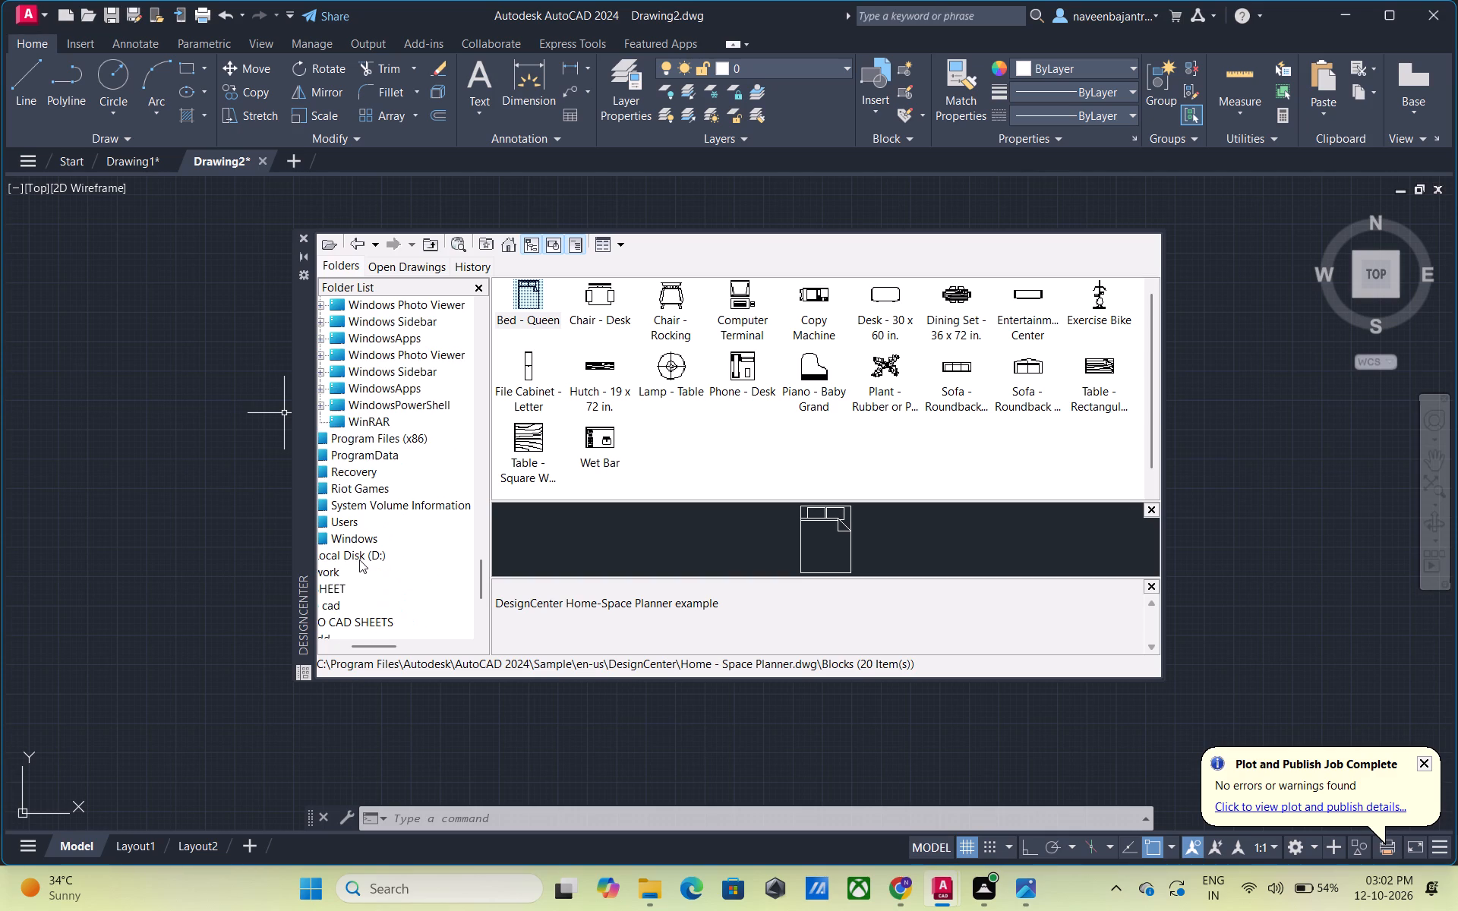
{"action": "scroll", "coordinate": [359, 560], "scroll_direction": "up", "scroll_amount": 1}
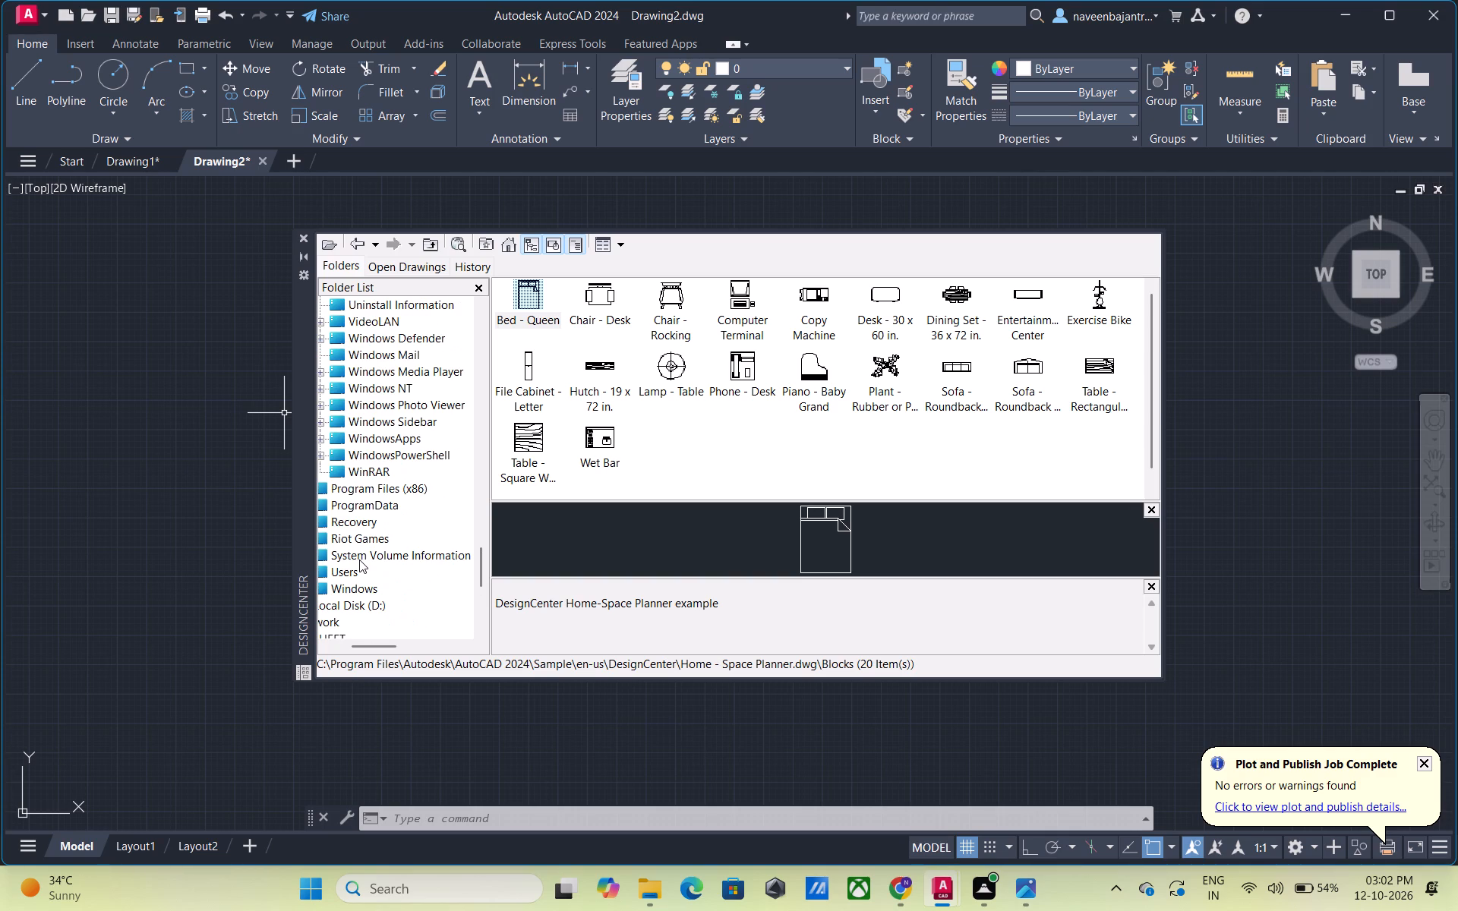
{"action": "scroll", "coordinate": [359, 560], "scroll_direction": "up", "scroll_amount": 1}
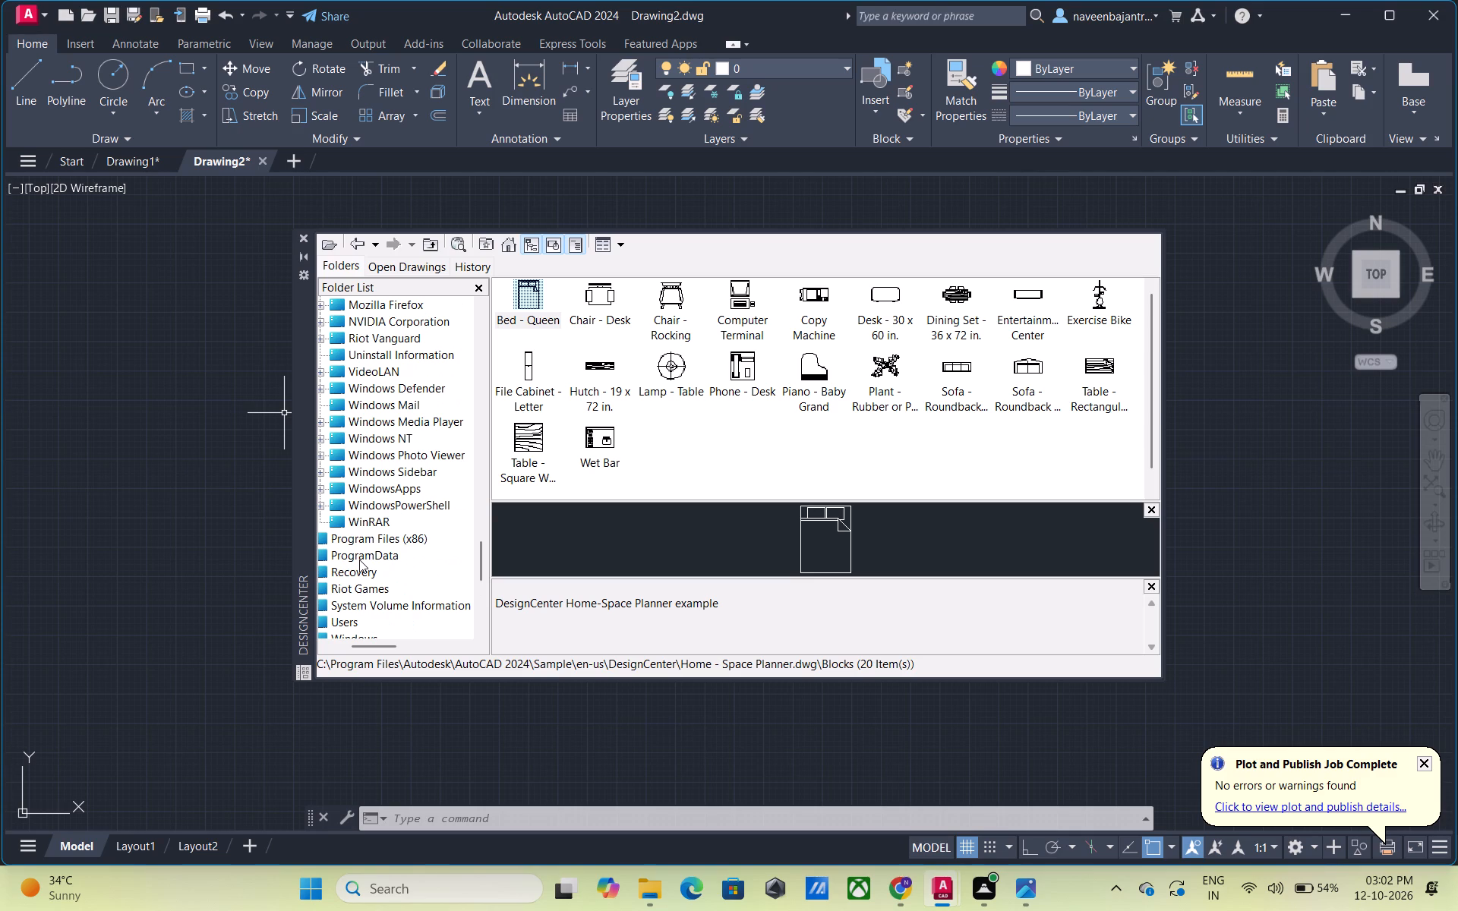
{"action": "scroll", "coordinate": [359, 560], "scroll_direction": "up", "scroll_amount": 1}
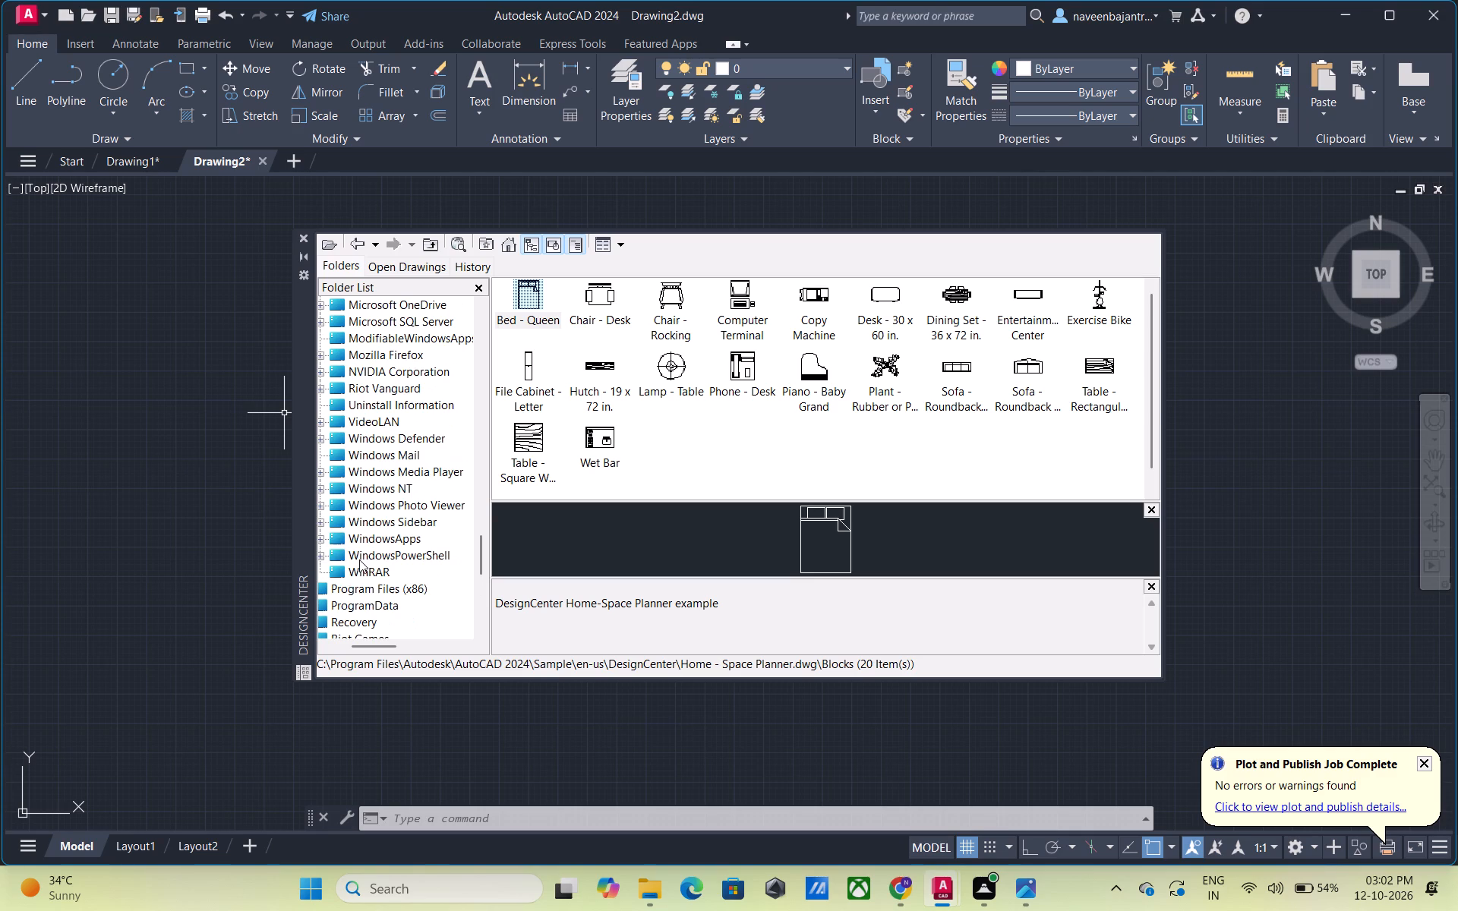
{"action": "scroll", "coordinate": [359, 560], "scroll_direction": "up", "scroll_amount": 1}
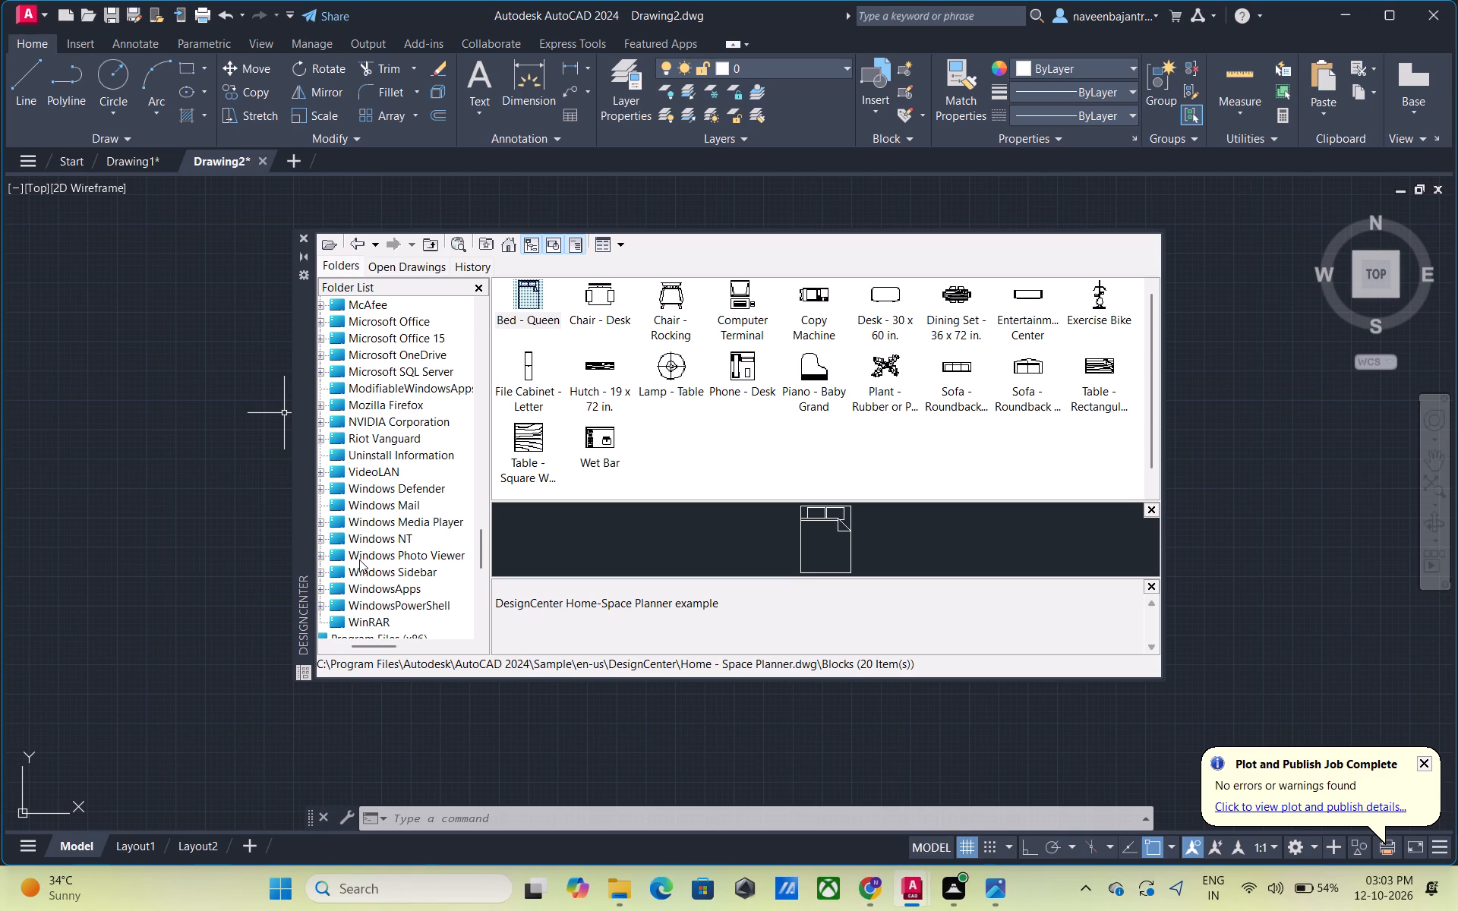
{"action": "scroll", "coordinate": [359, 560], "scroll_direction": "up", "scroll_amount": 1}
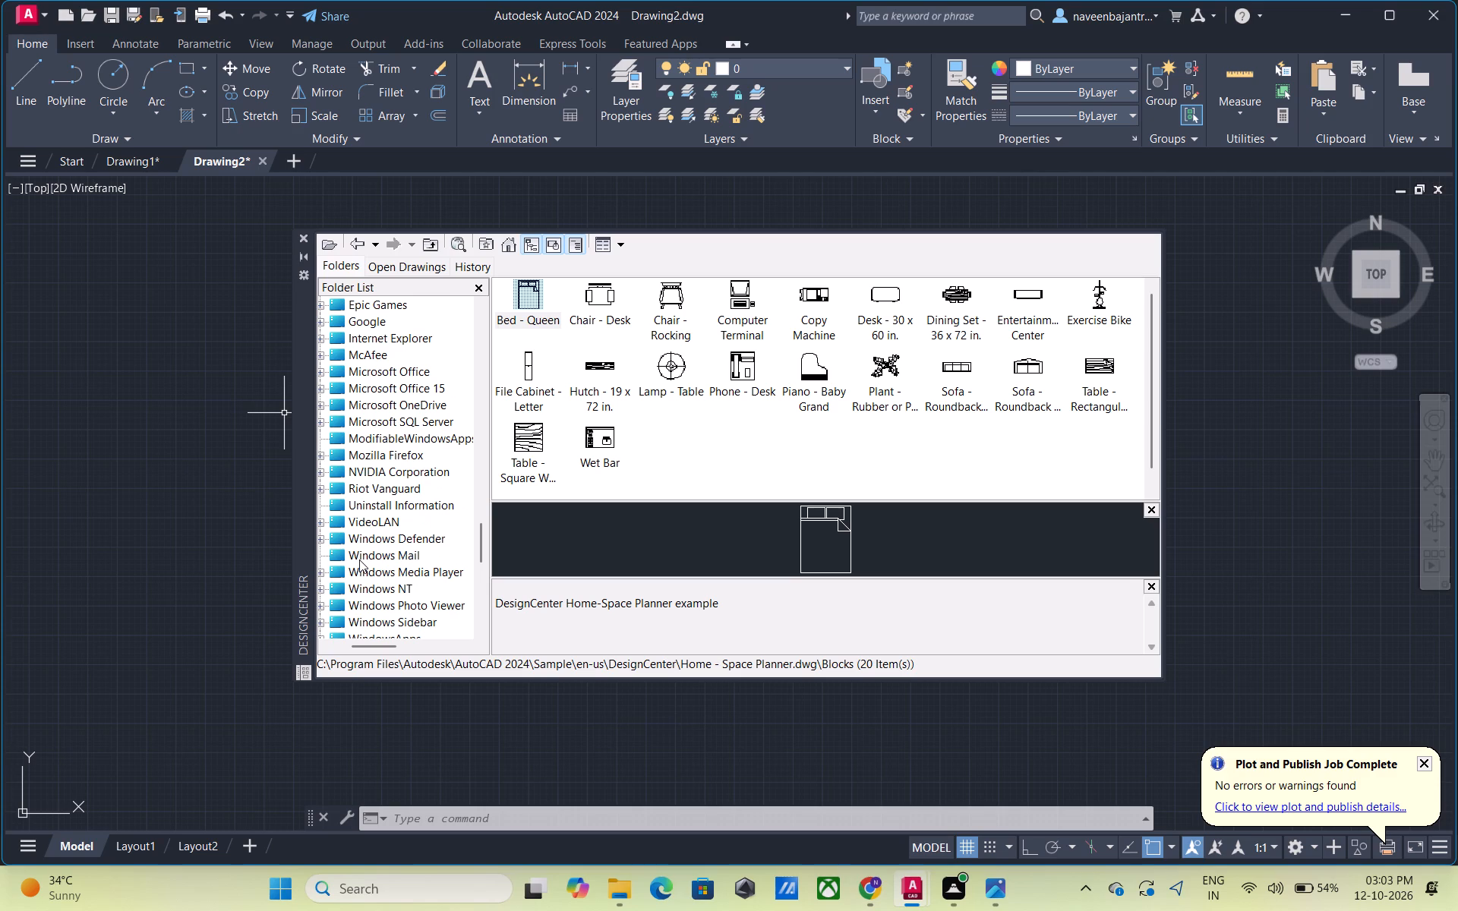
{"action": "scroll", "coordinate": [359, 560], "scroll_direction": "up", "scroll_amount": 1}
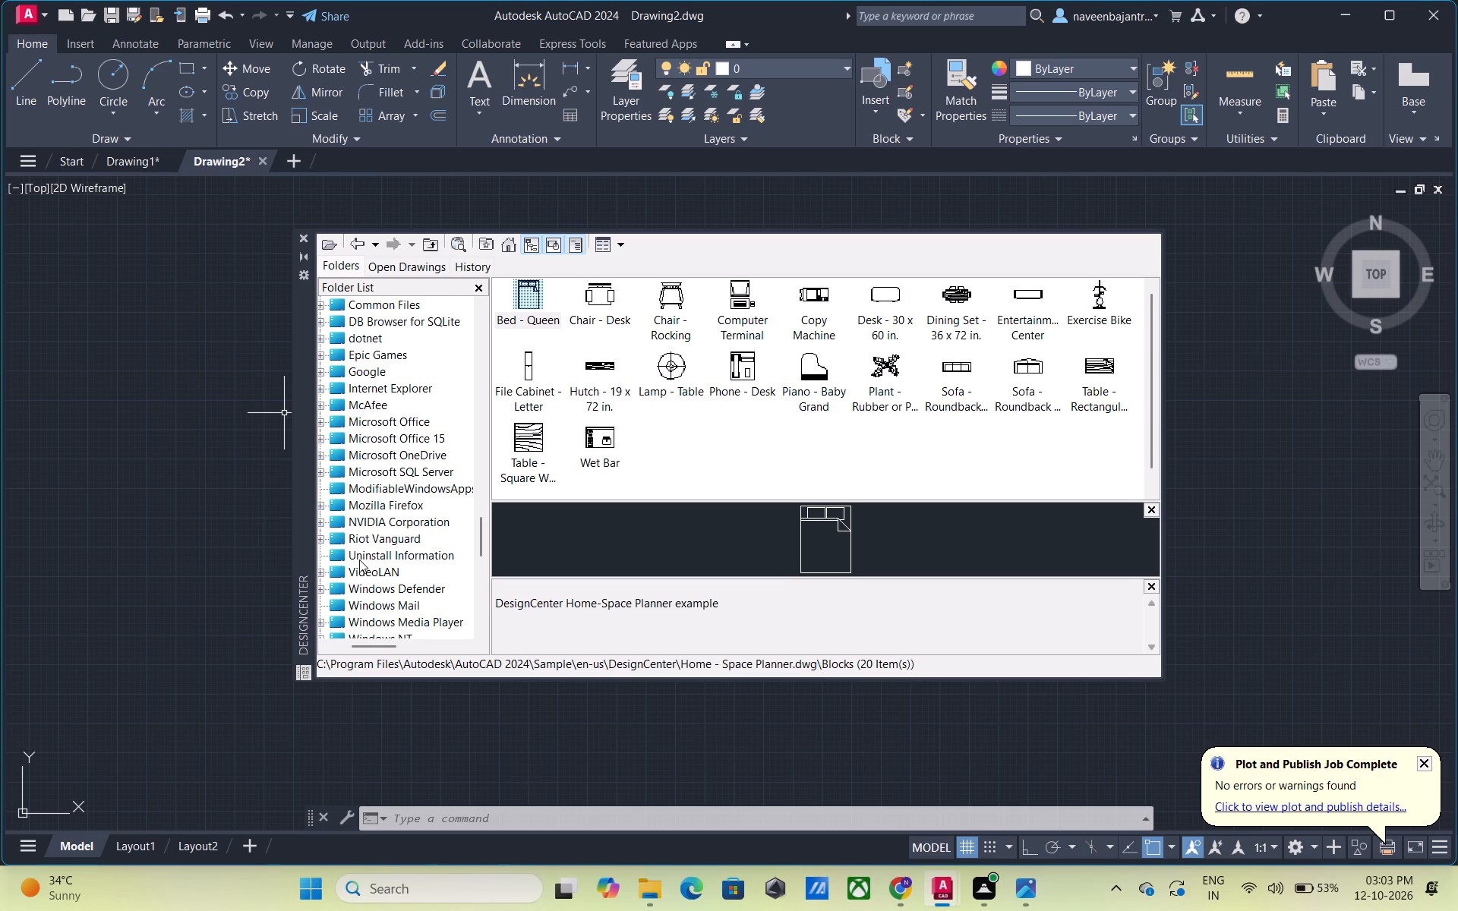
{"action": "scroll", "coordinate": [359, 560], "scroll_direction": "up", "scroll_amount": 1}
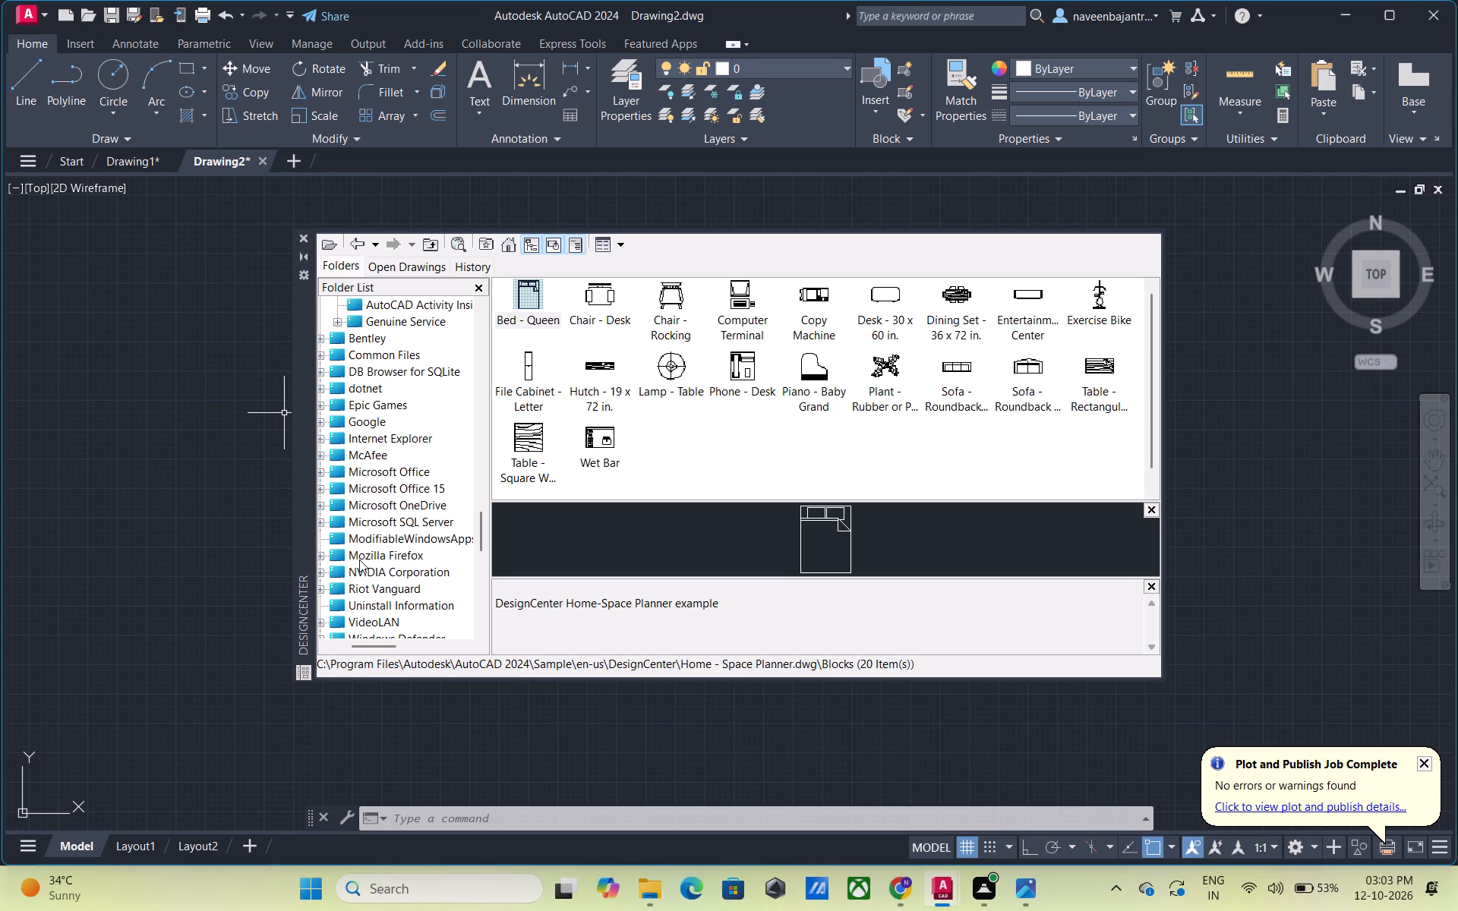
Look back up the AutoCAD 2024 folders in the tree, from zh-TW past Support and VisualLISP to the Welding through House Designer sample drawings.
{"action": "scroll", "coordinate": [359, 560], "scroll_direction": "up", "scroll_amount": 1}
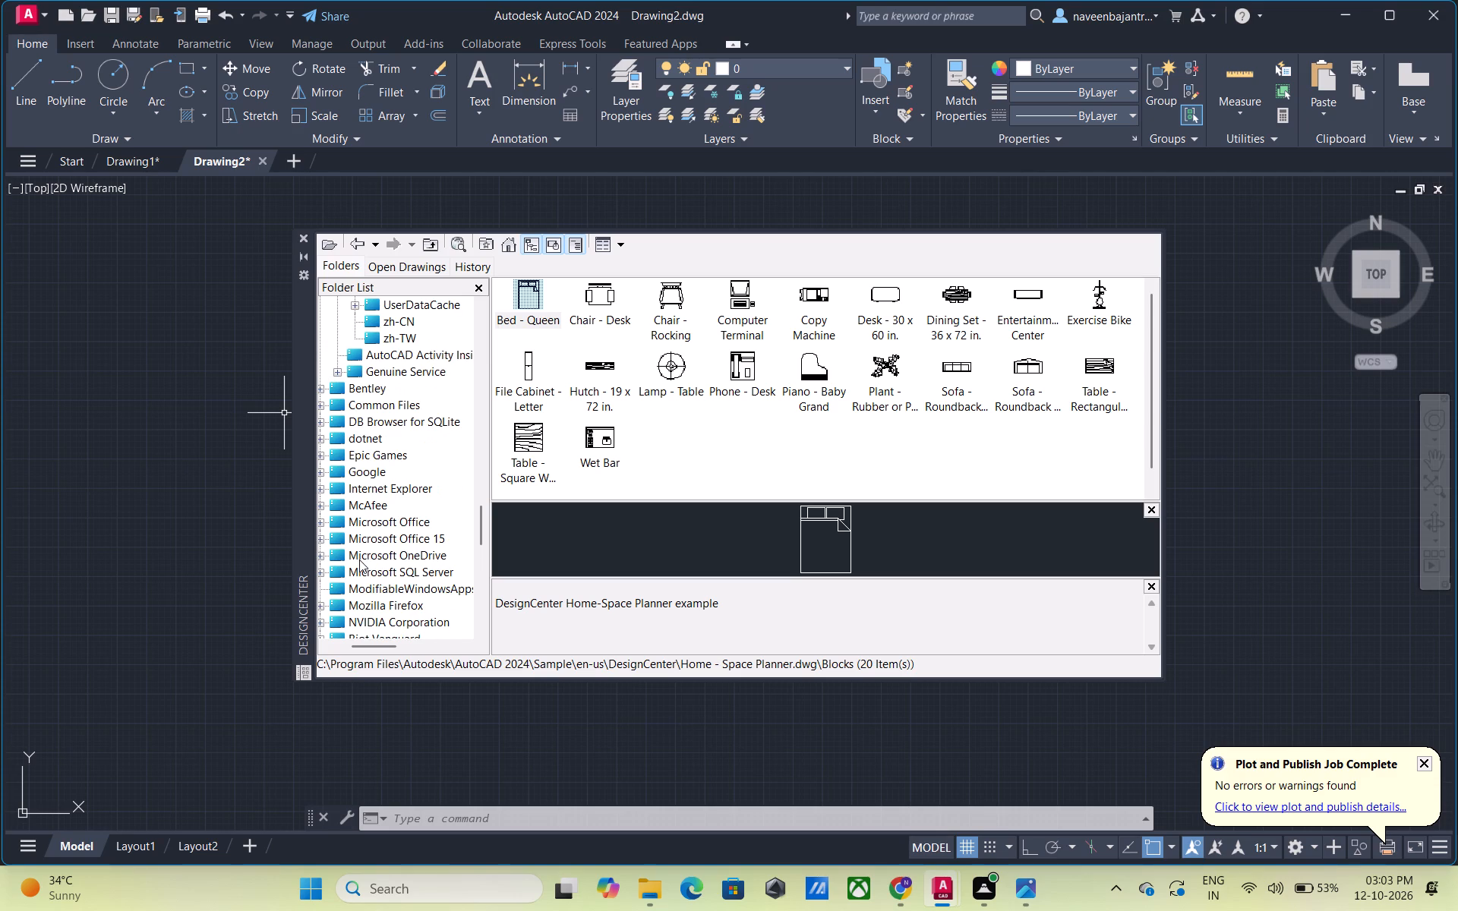
{"action": "scroll", "coordinate": [359, 560], "scroll_direction": "up", "scroll_amount": 1}
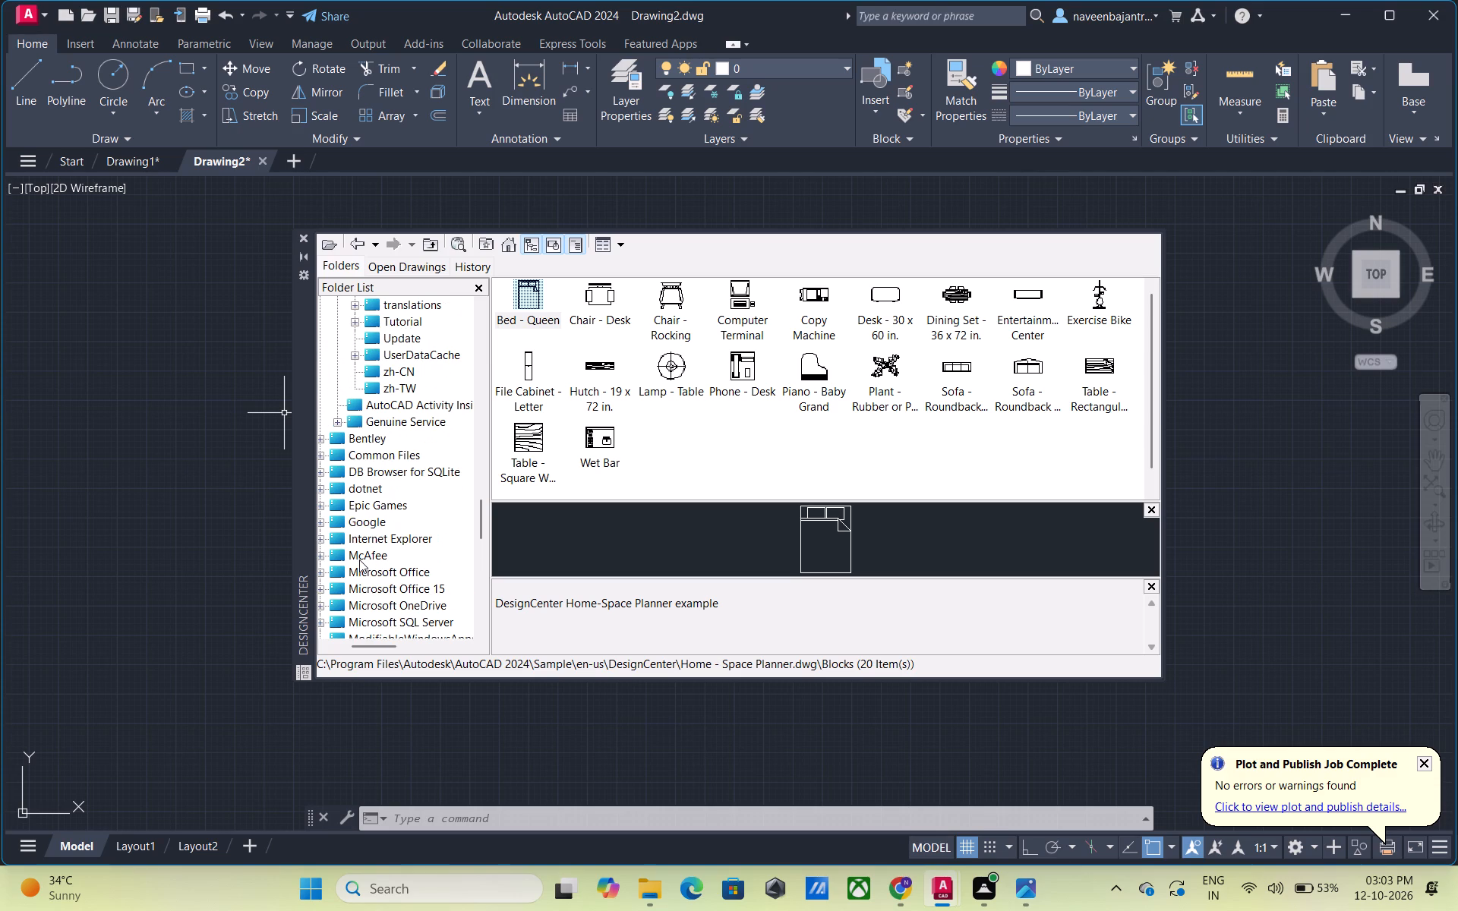
{"action": "scroll", "coordinate": [359, 560], "scroll_direction": "up", "scroll_amount": 1}
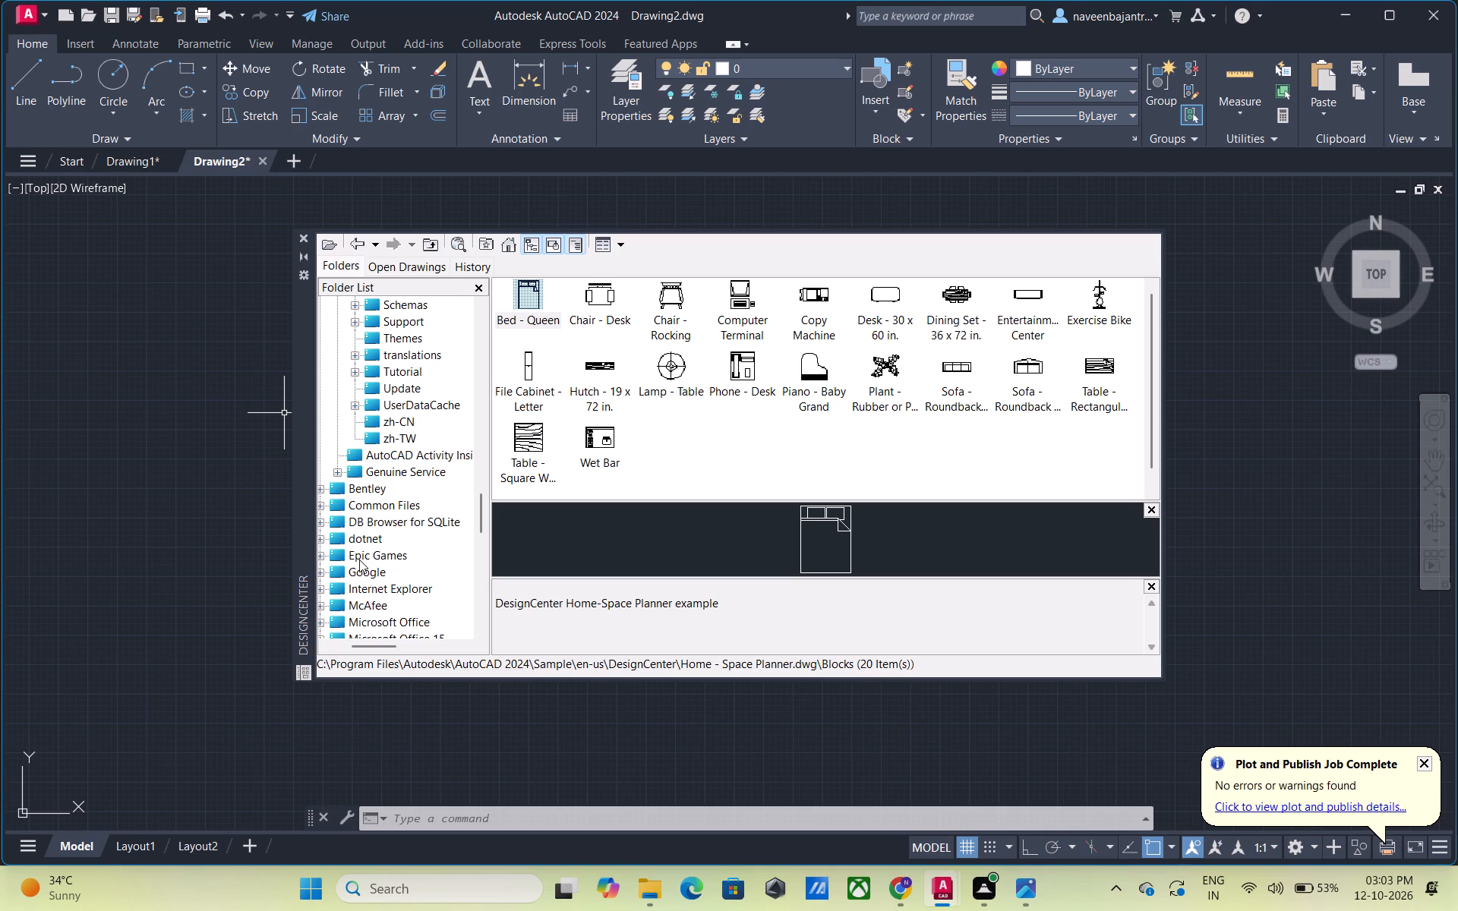
{"action": "scroll", "coordinate": [359, 560], "scroll_direction": "up", "scroll_amount": 1}
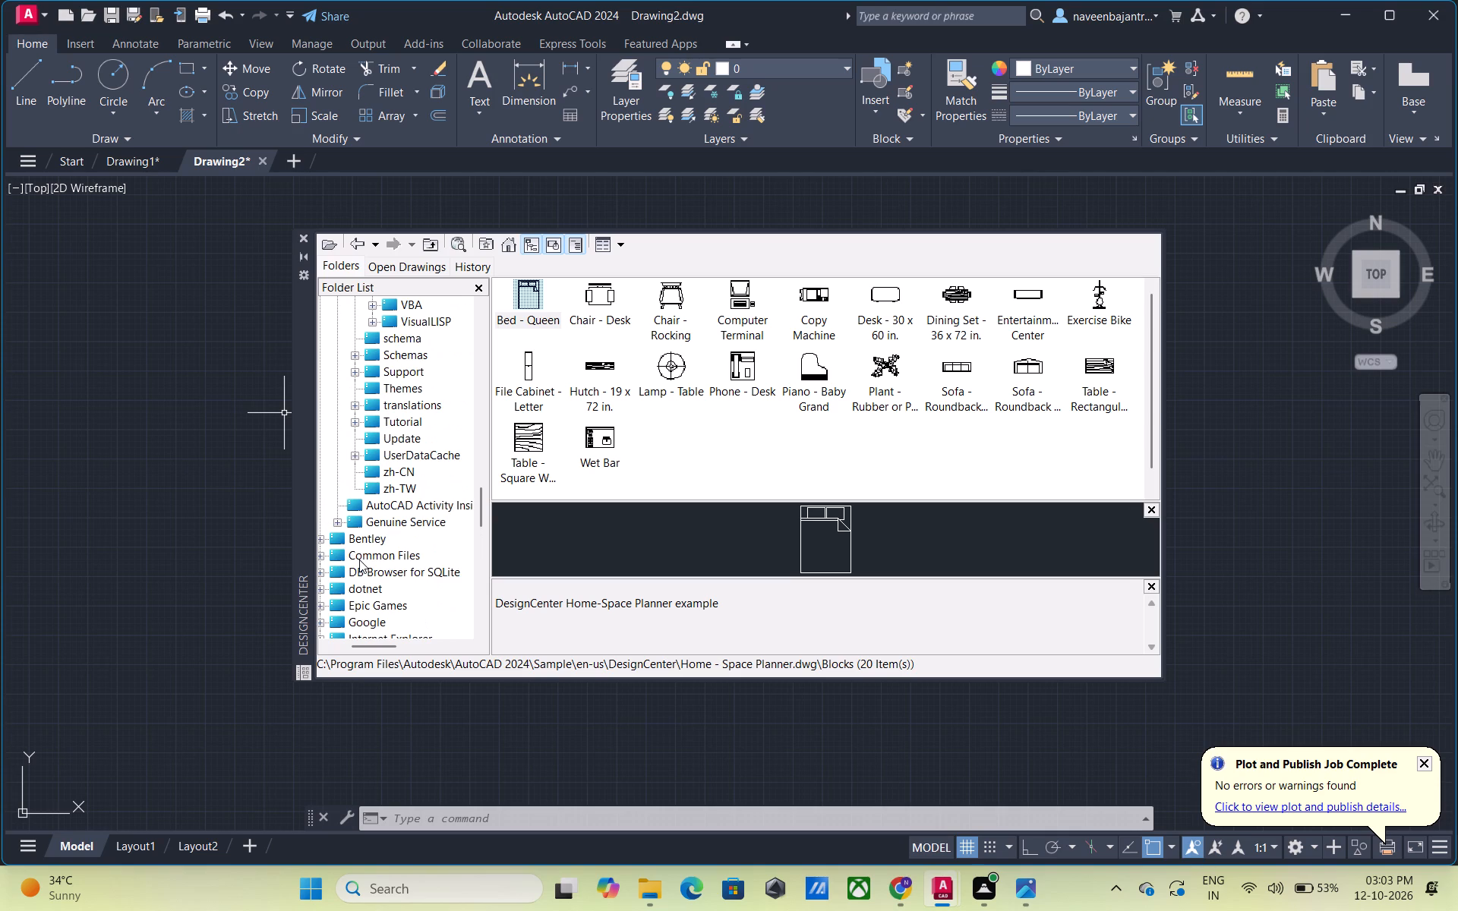
{"action": "scroll", "coordinate": [359, 560], "scroll_direction": "up", "scroll_amount": 1}
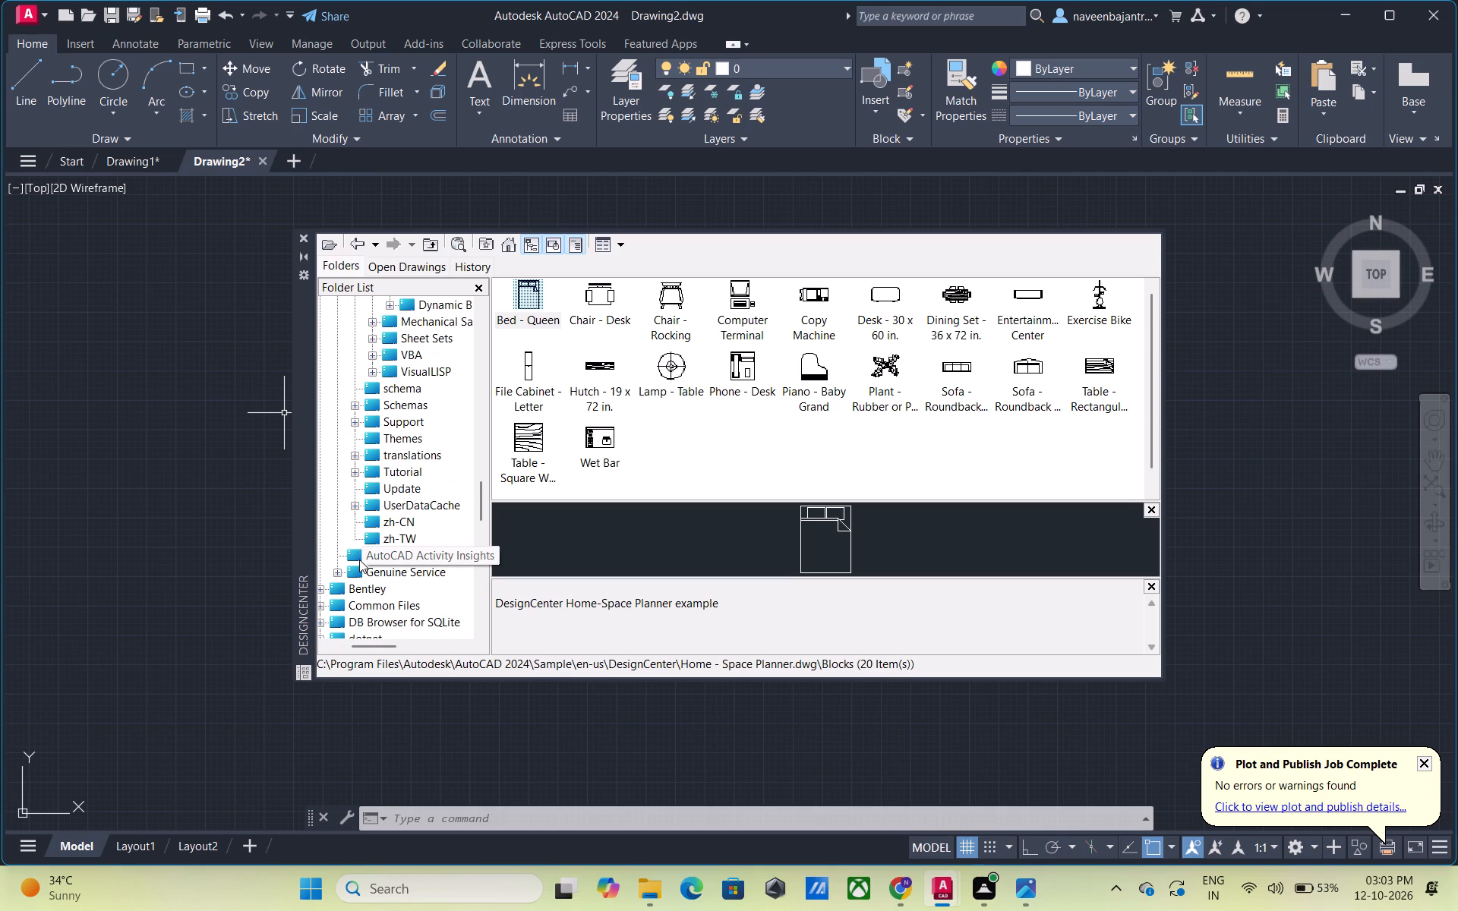
{"action": "scroll", "coordinate": [359, 560], "scroll_direction": "up", "scroll_amount": 1}
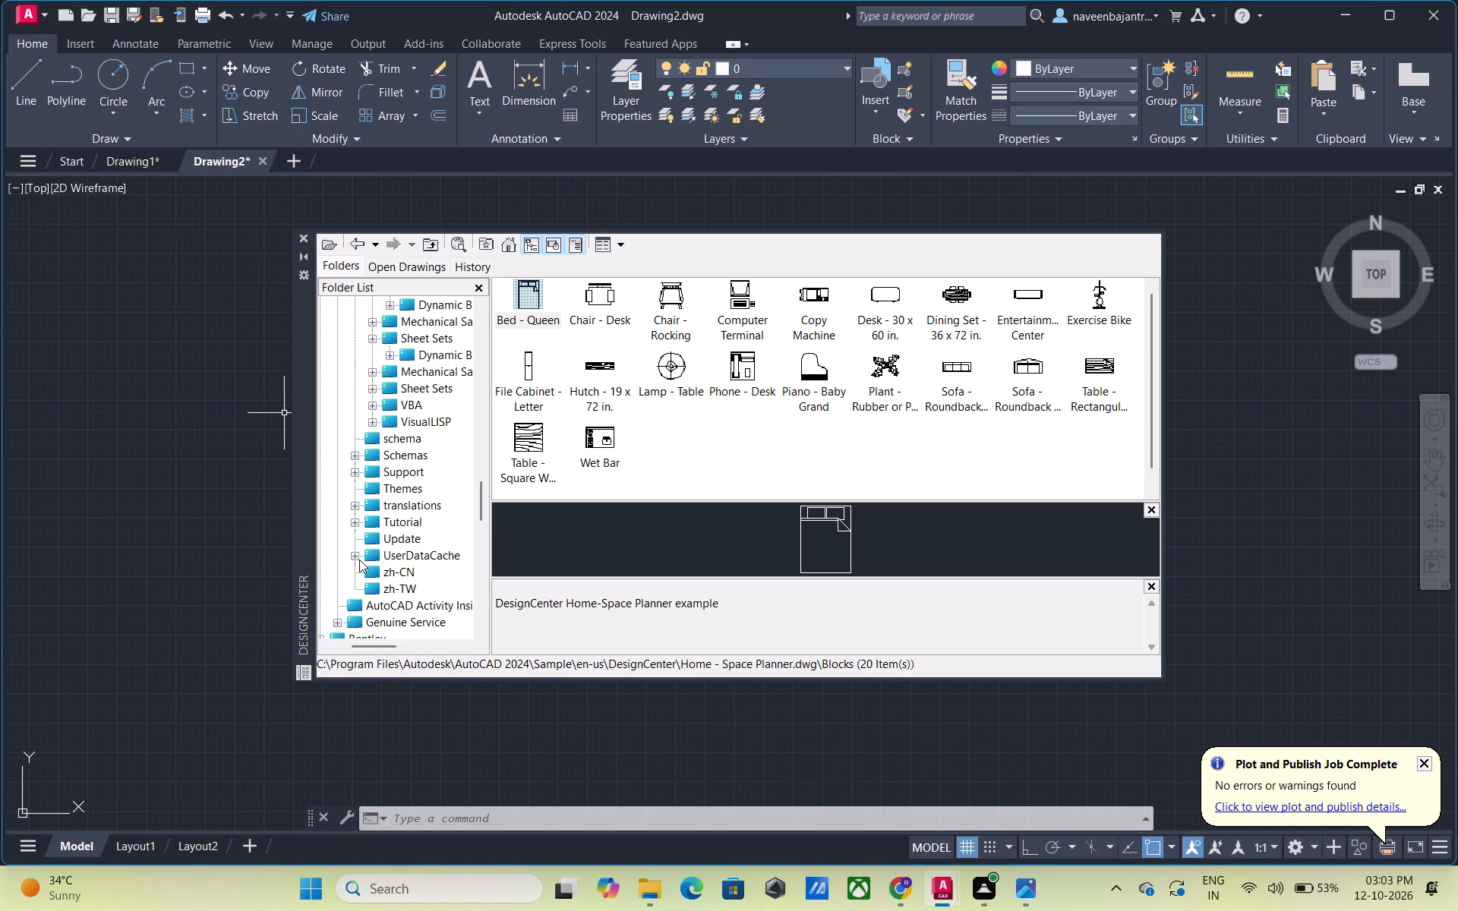
{"action": "scroll", "coordinate": [359, 560], "scroll_direction": "up", "scroll_amount": 1}
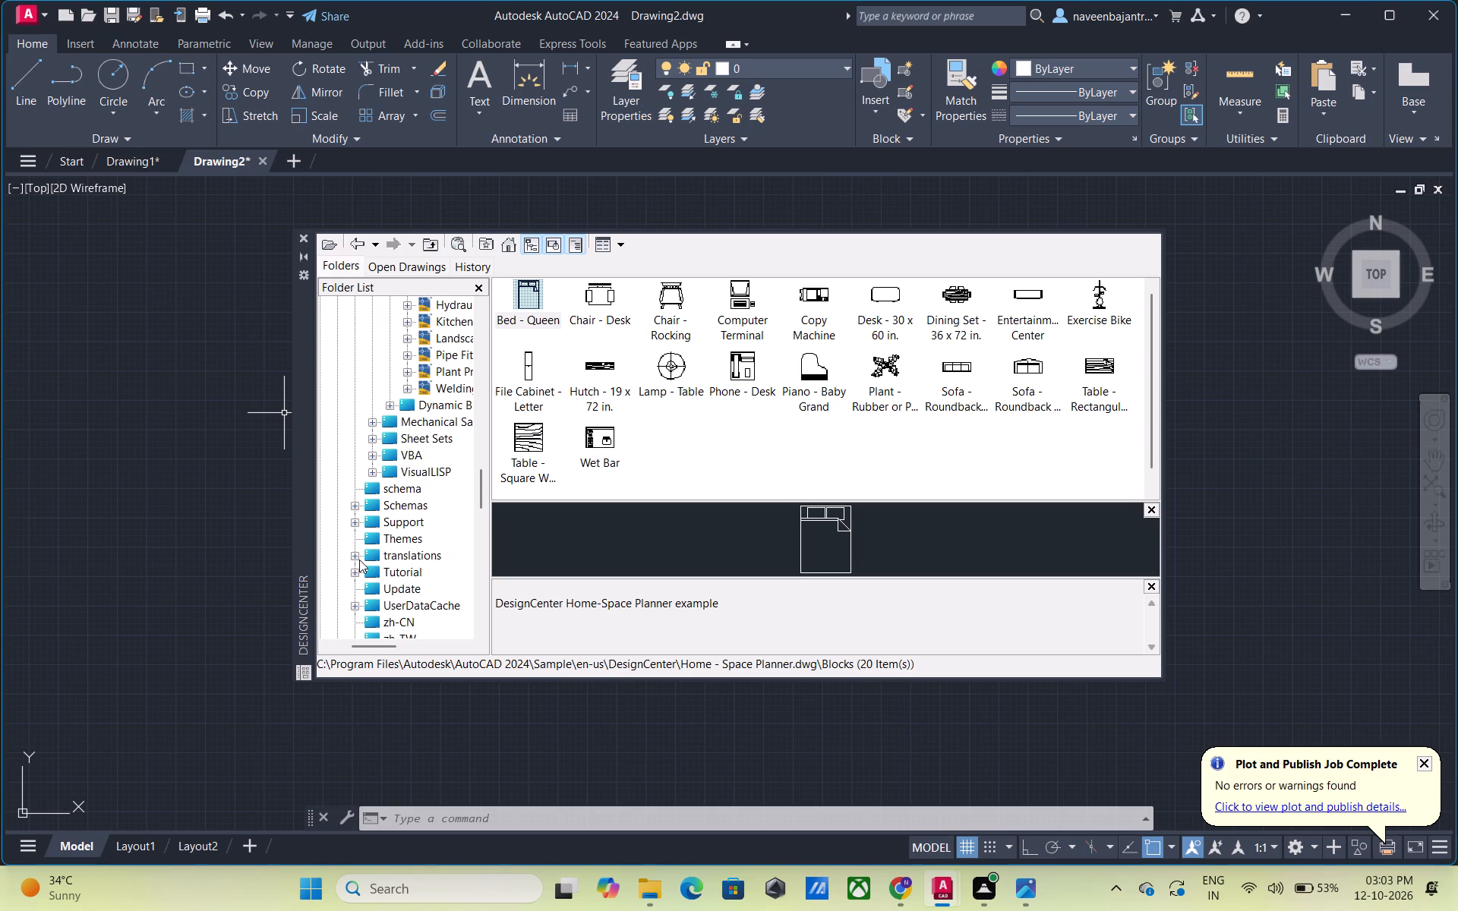
{"action": "scroll", "coordinate": [359, 560], "scroll_direction": "up", "scroll_amount": 1}
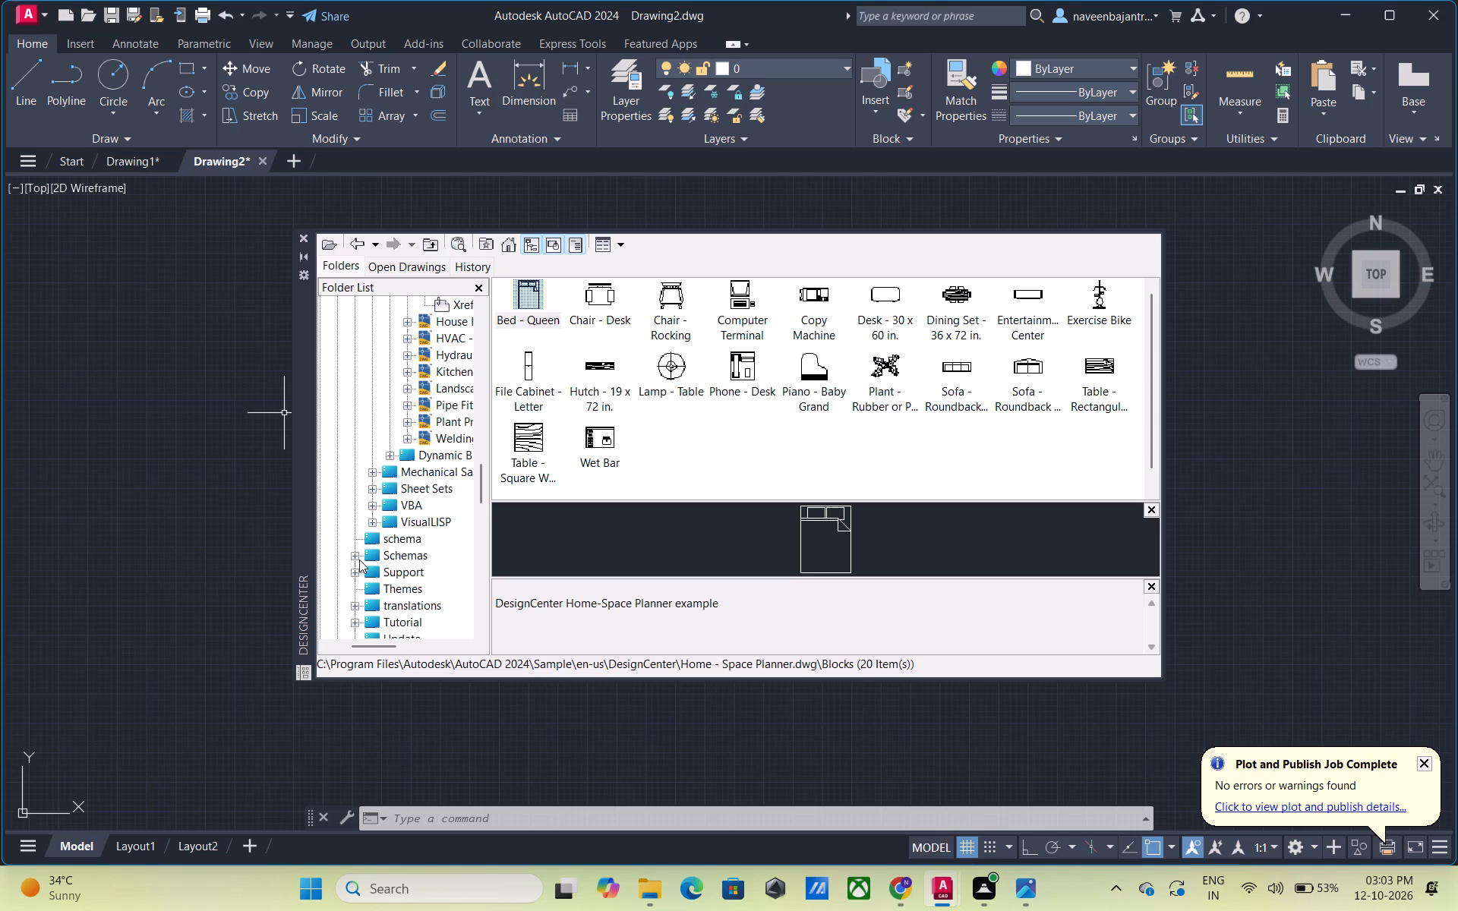
Trace the folder tree back up from Home - Space Planner's content entries through the DesignCenter and en-us folders to the Sample folder.
{"action": "scroll", "coordinate": [359, 560], "scroll_direction": "up", "scroll_amount": 1}
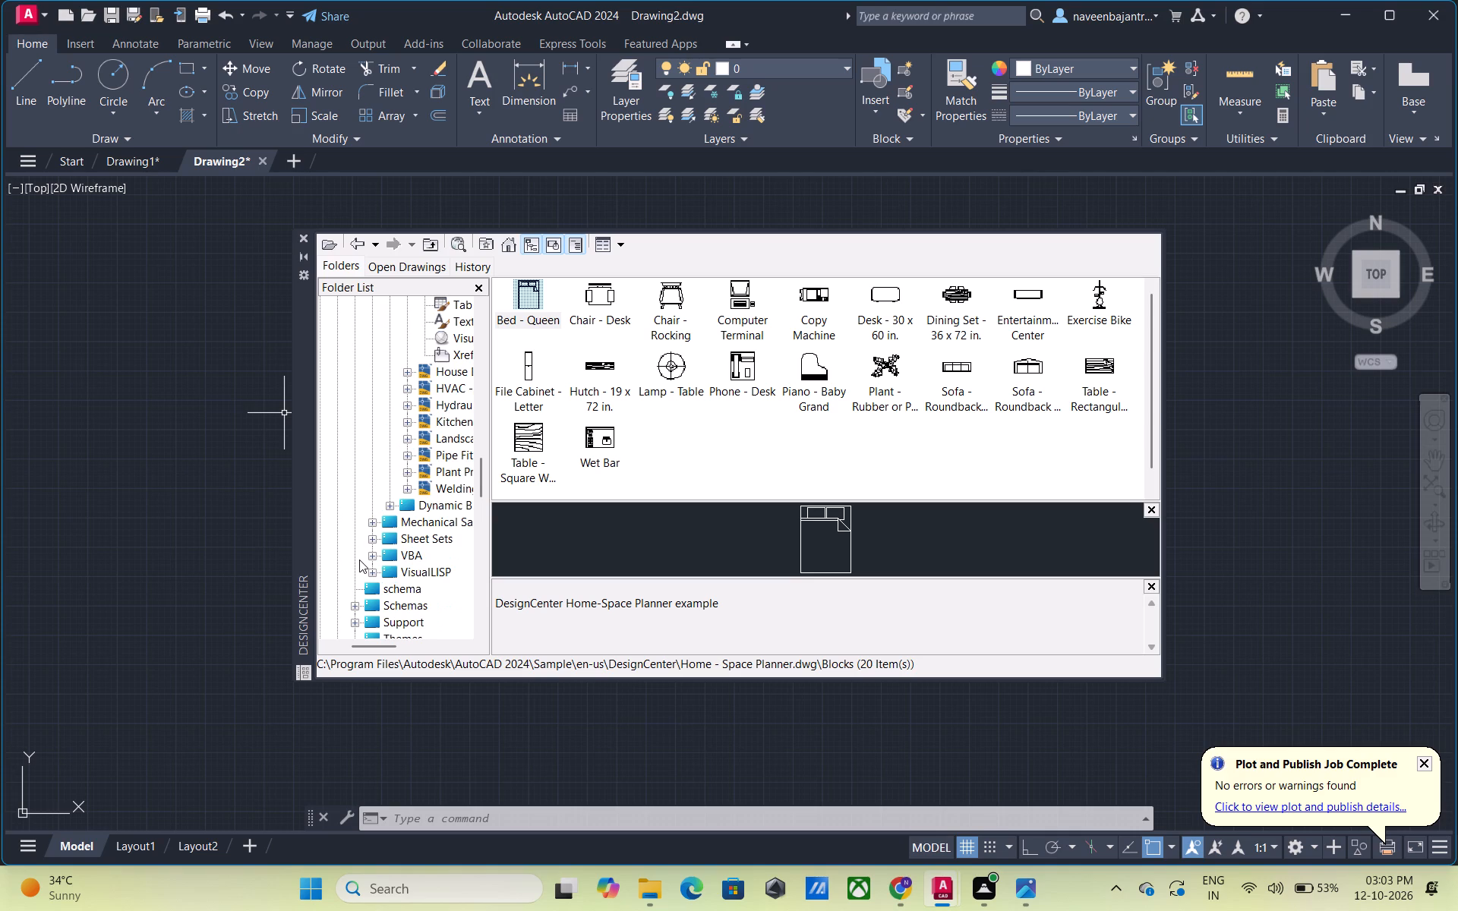
{"action": "scroll", "coordinate": [359, 560], "scroll_direction": "up", "scroll_amount": 1}
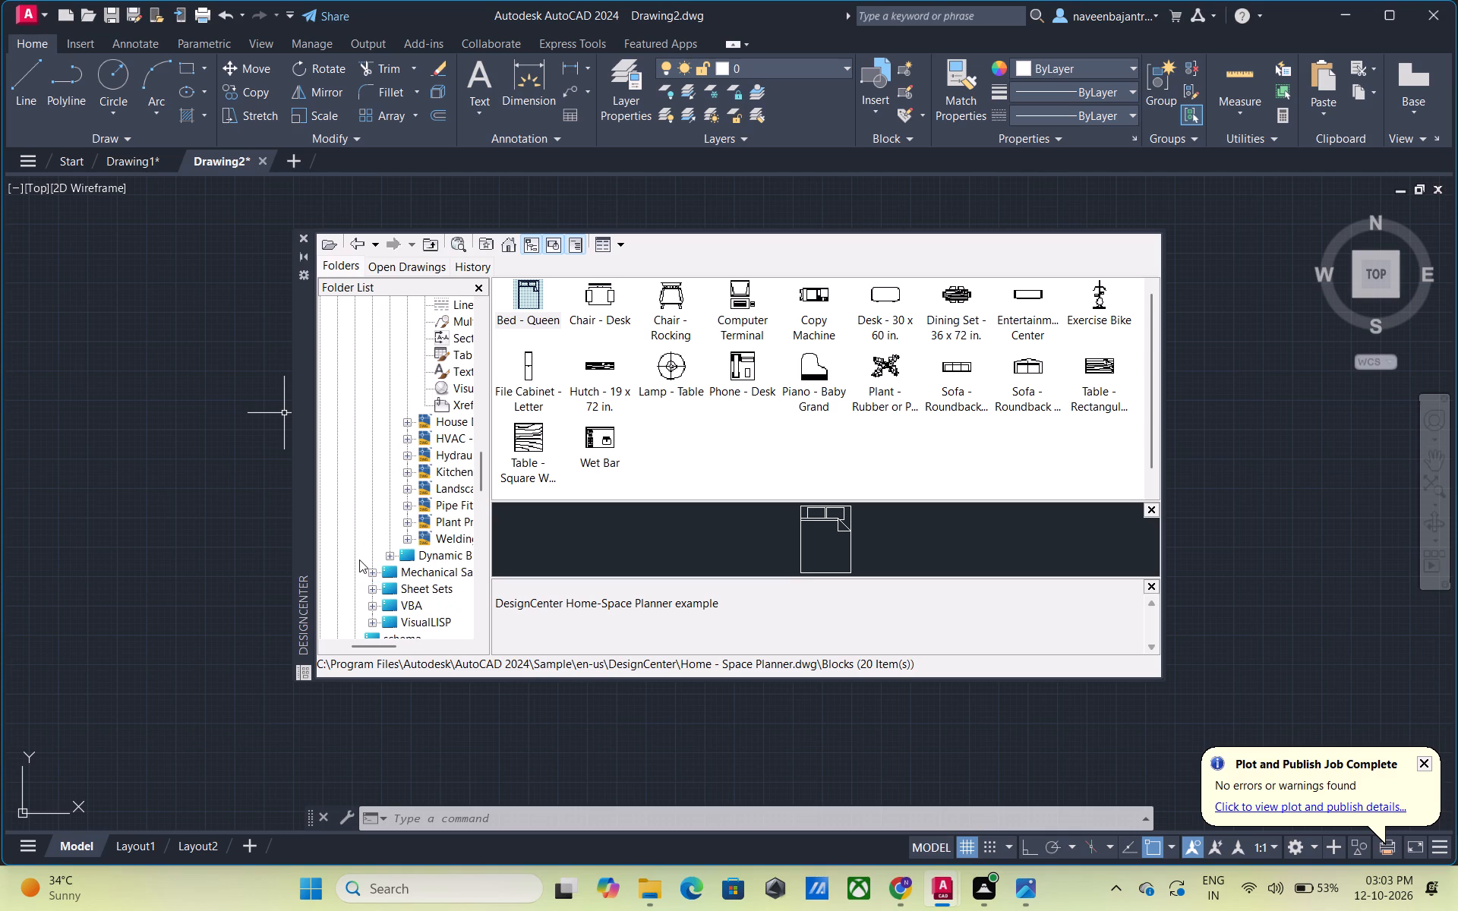
{"action": "scroll", "coordinate": [359, 560], "scroll_direction": "up", "scroll_amount": 1}
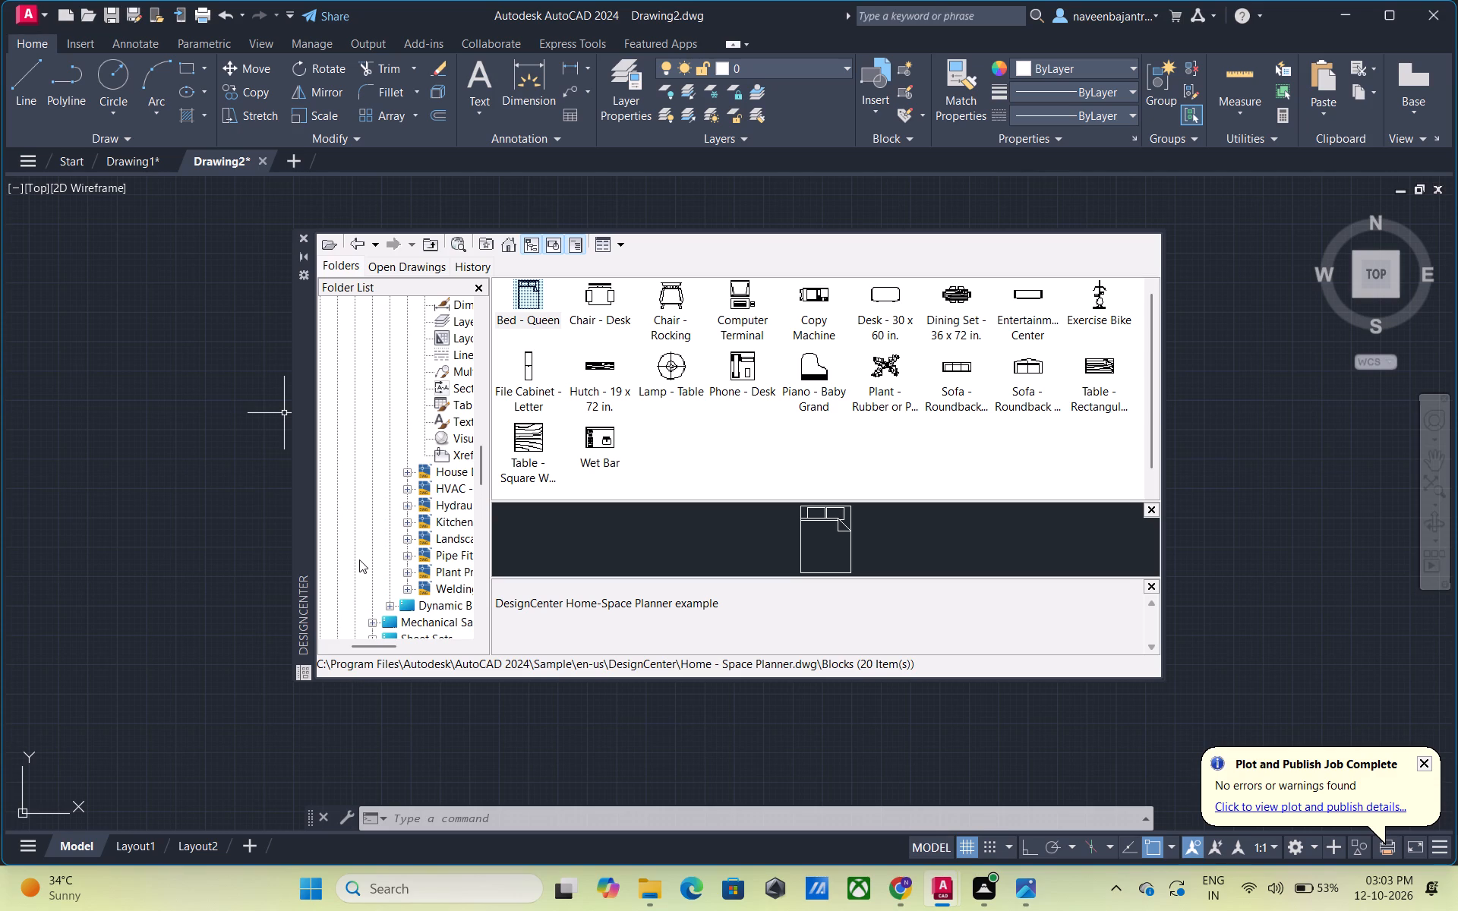
{"action": "scroll", "coordinate": [359, 560], "scroll_direction": "up", "scroll_amount": 1}
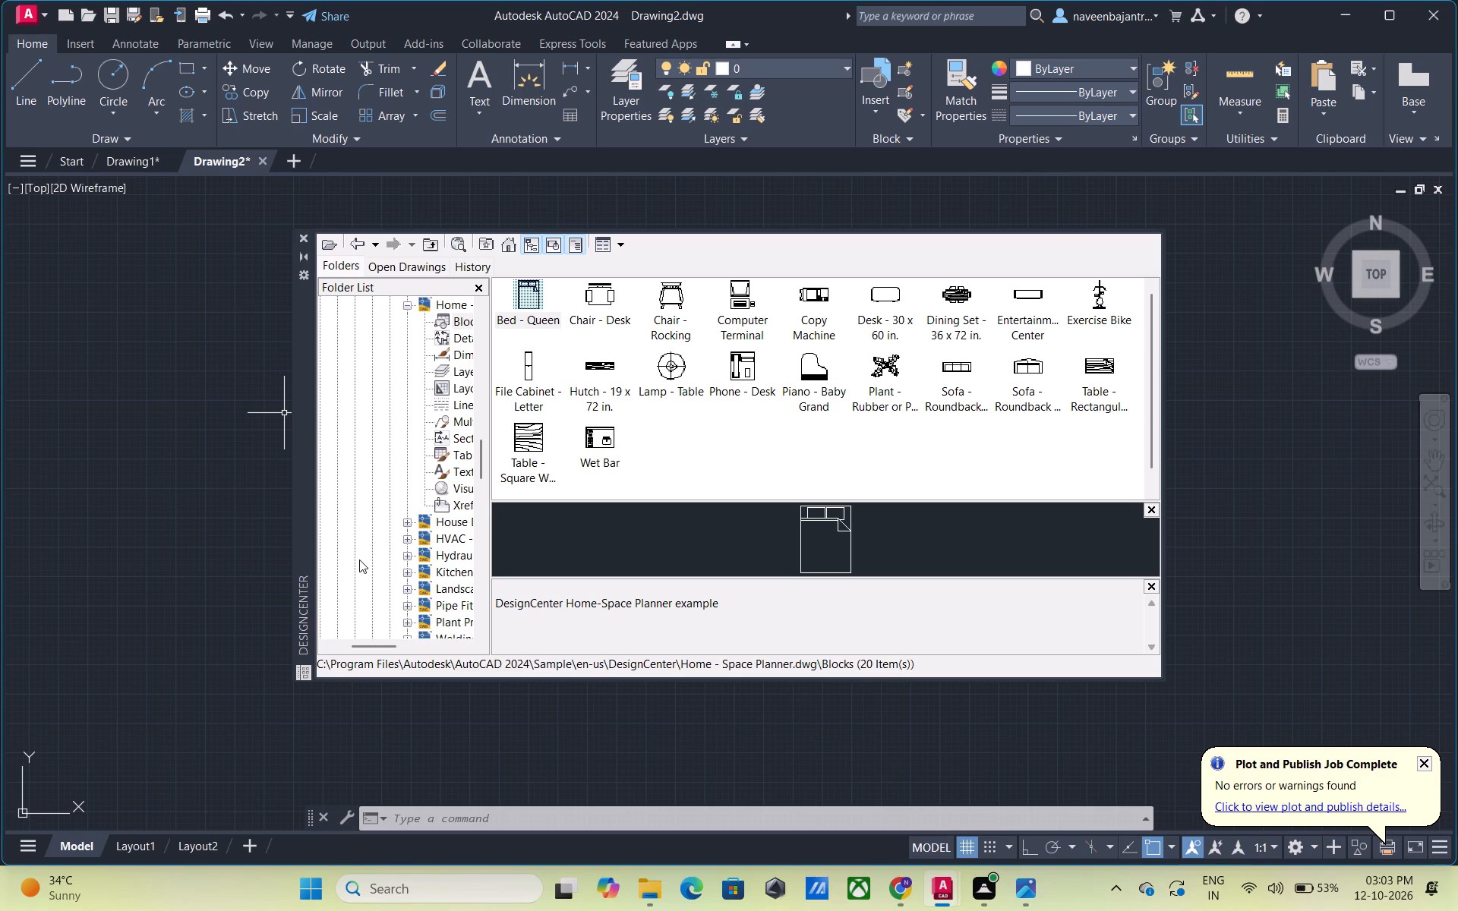
{"action": "scroll", "coordinate": [359, 560], "scroll_direction": "up", "scroll_amount": 1}
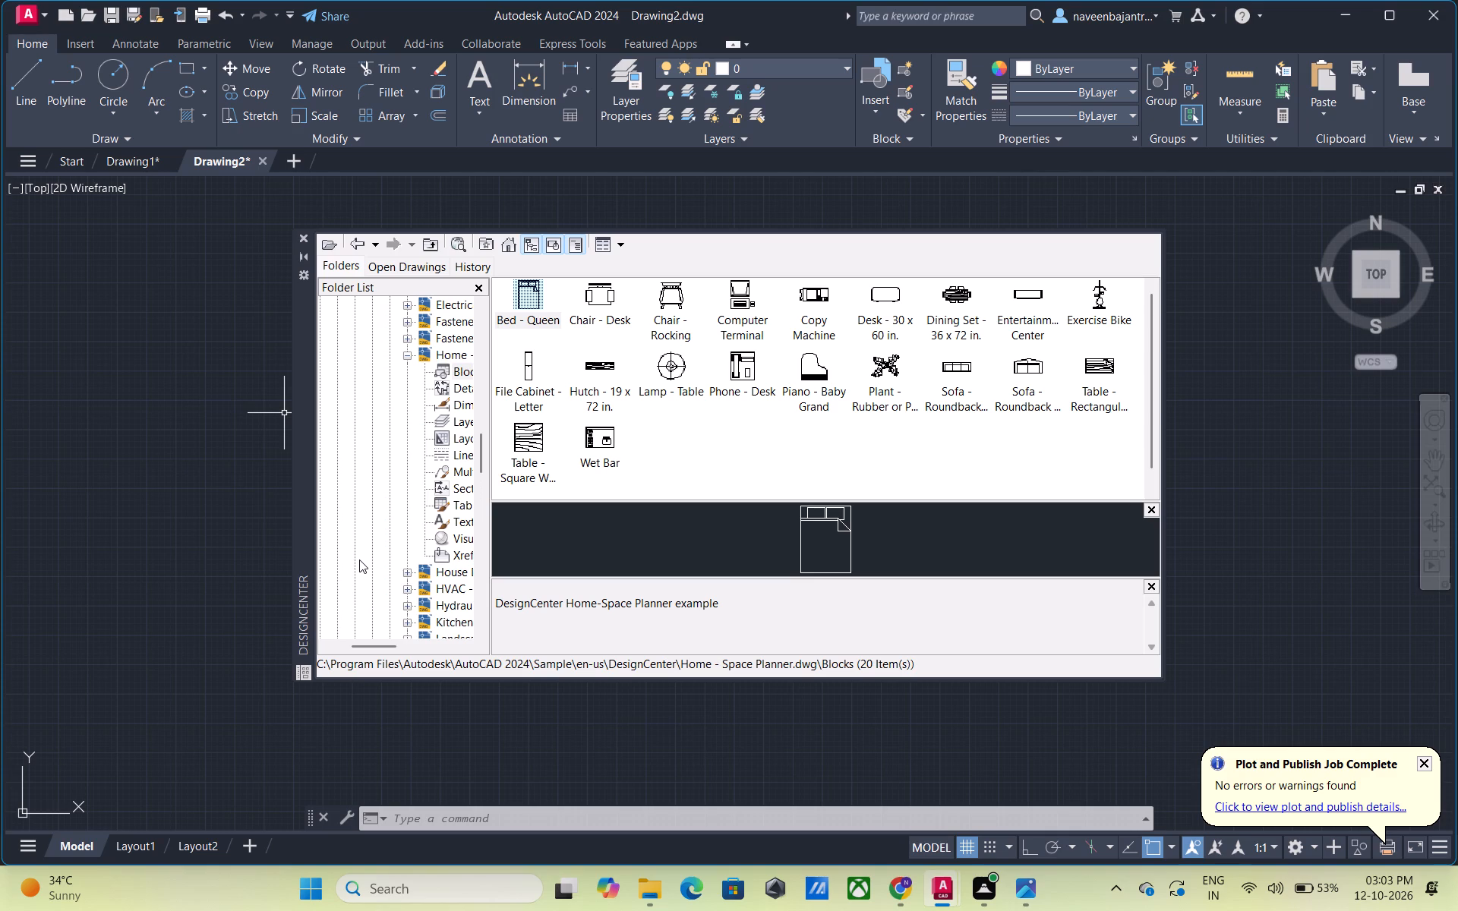
{"action": "scroll", "coordinate": [359, 560], "scroll_direction": "up", "scroll_amount": 1}
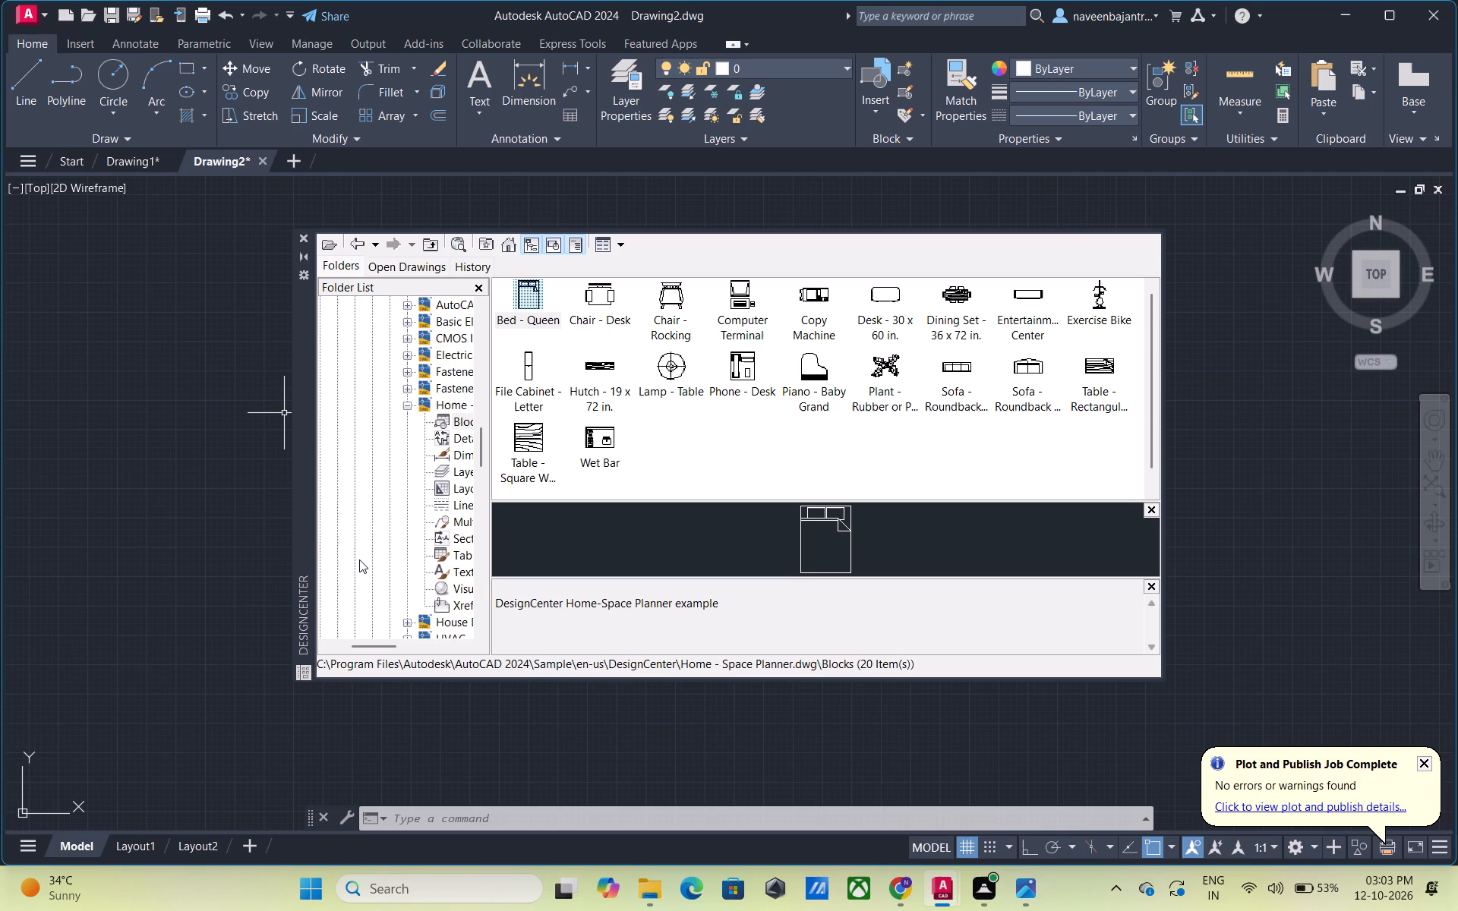
{"action": "scroll", "coordinate": [359, 560], "scroll_direction": "up", "scroll_amount": 1}
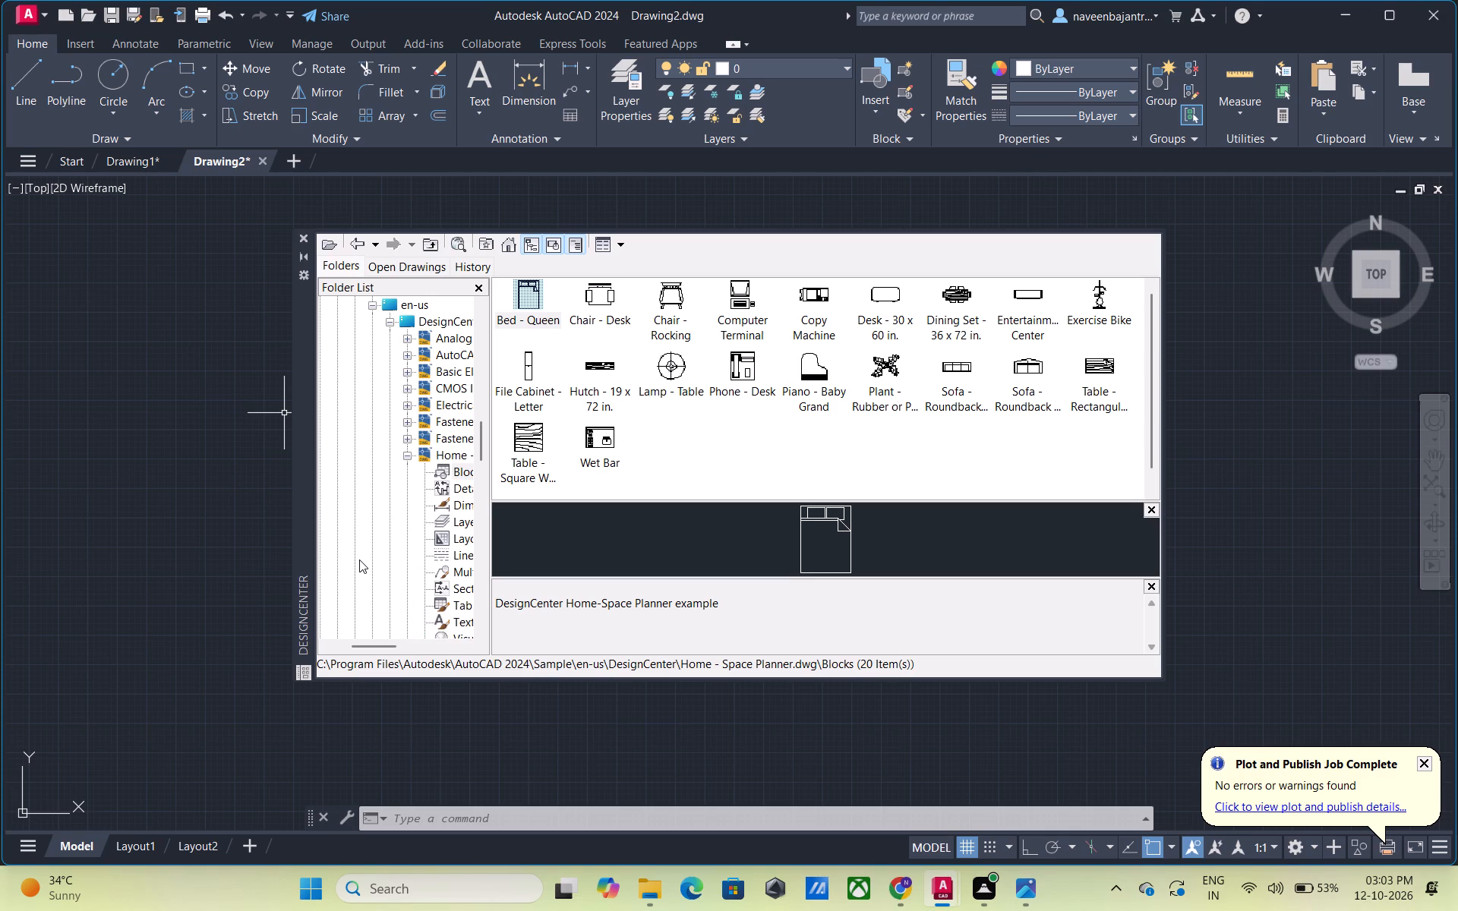
{"action": "scroll", "coordinate": [359, 560], "scroll_direction": "up", "scroll_amount": 1}
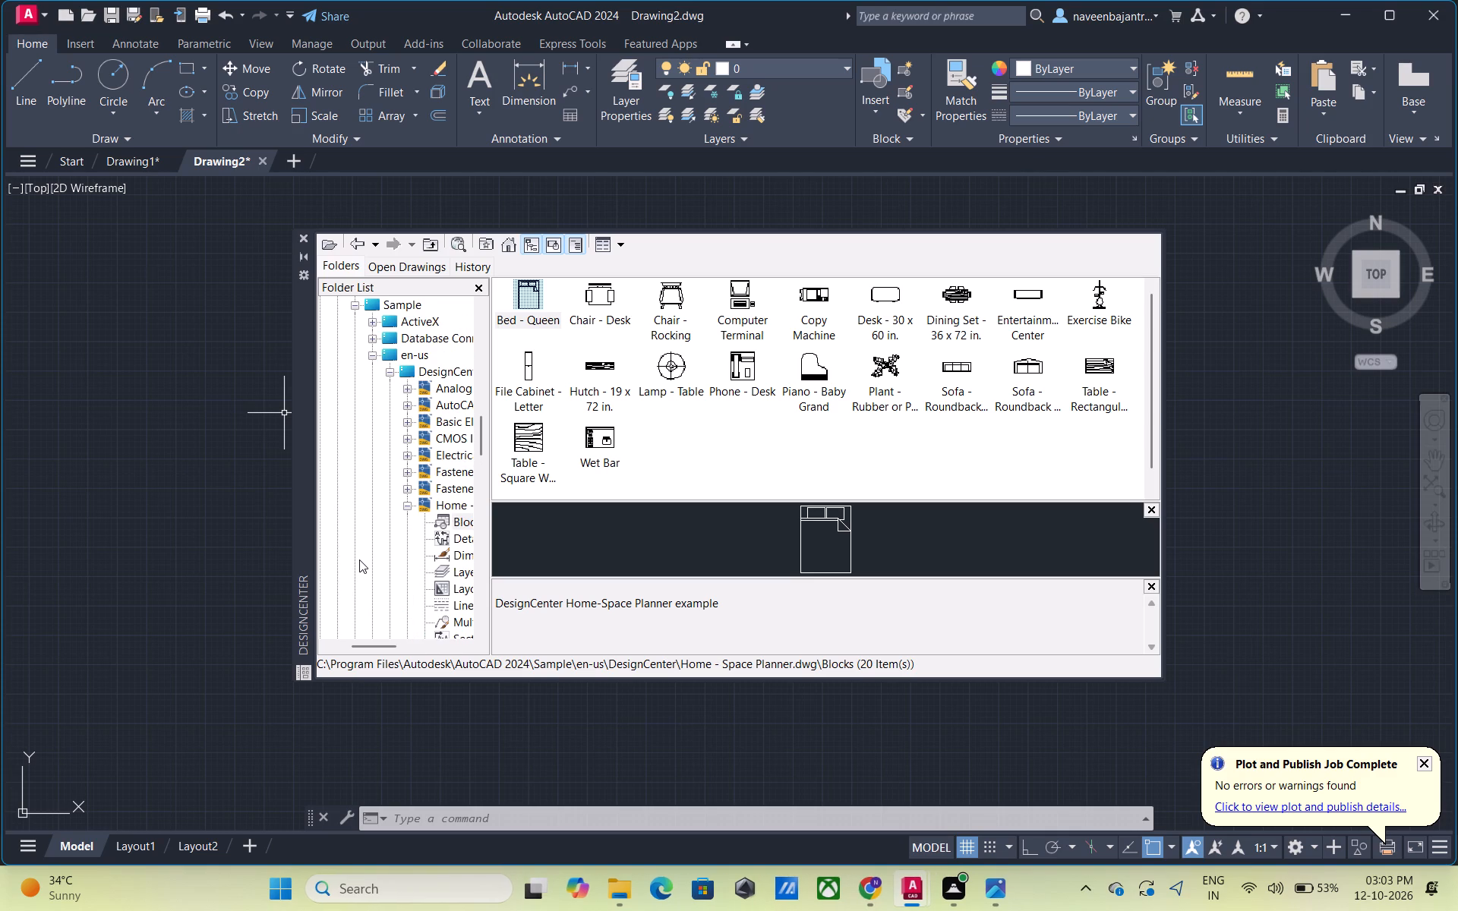
{"action": "scroll", "coordinate": [359, 560], "scroll_direction": "up", "scroll_amount": 1}
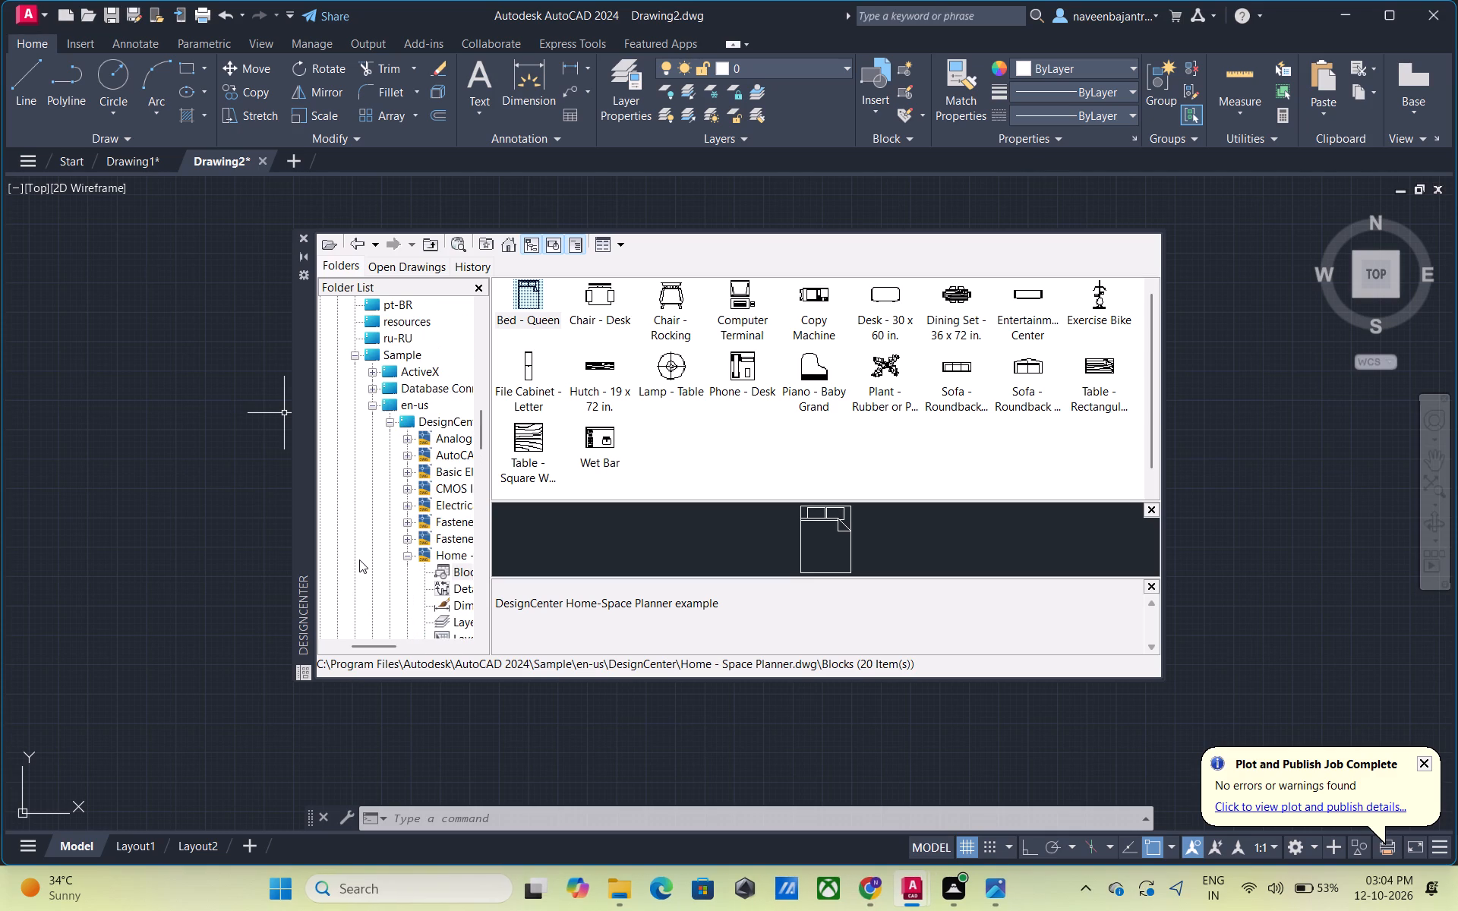
Look back up the AutoCAD 2024 folders in the DesignCenter tree, from the Sample folder to ACAOE.
{"action": "scroll", "coordinate": [359, 560], "scroll_direction": "up", "scroll_amount": 1}
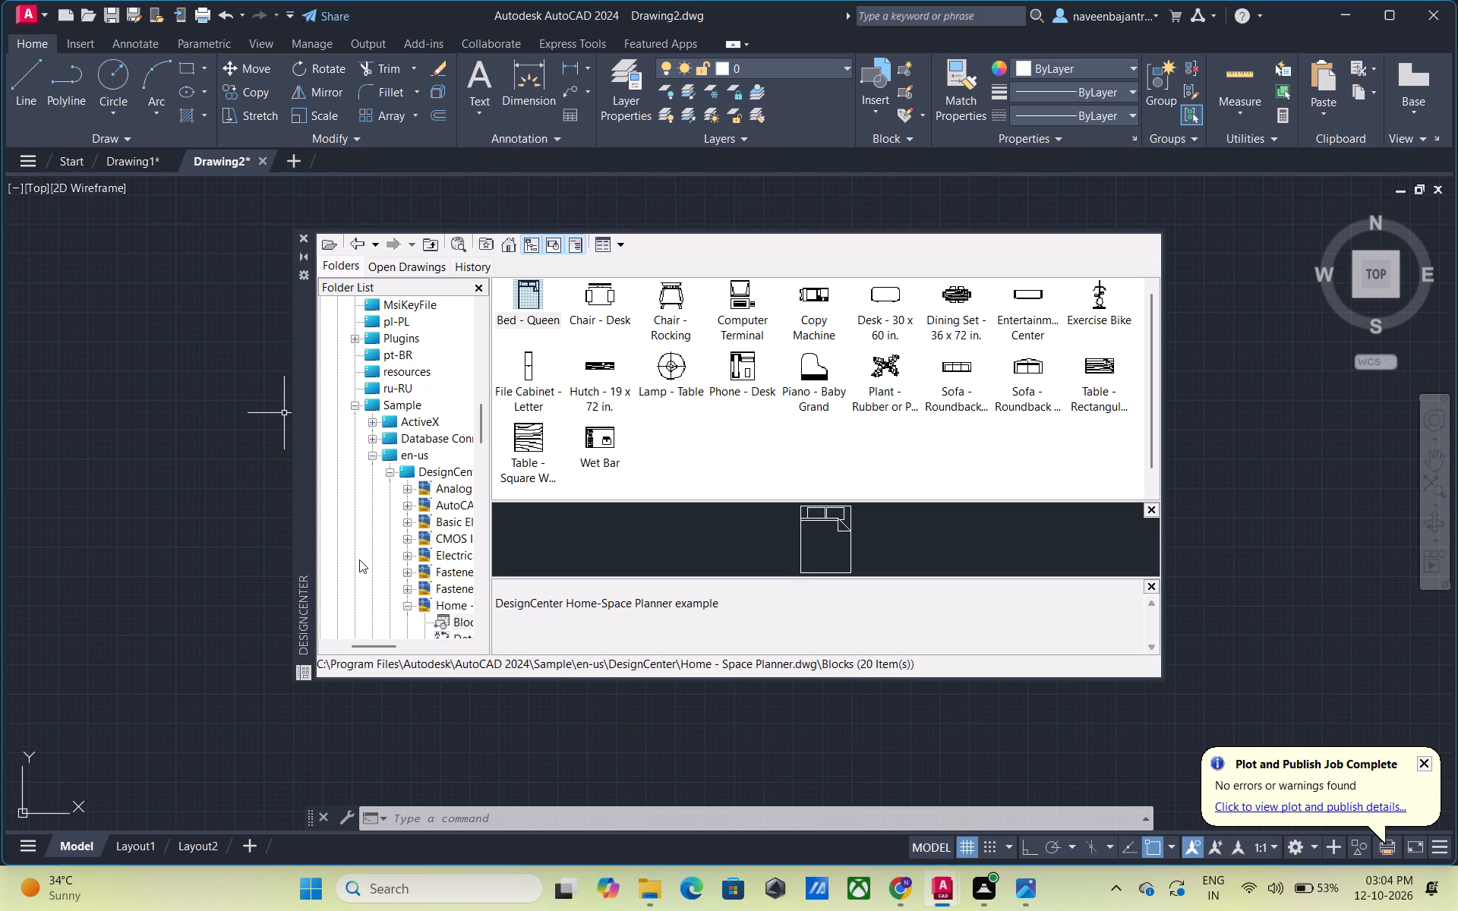
{"action": "scroll", "coordinate": [359, 560], "scroll_direction": "up", "scroll_amount": 1}
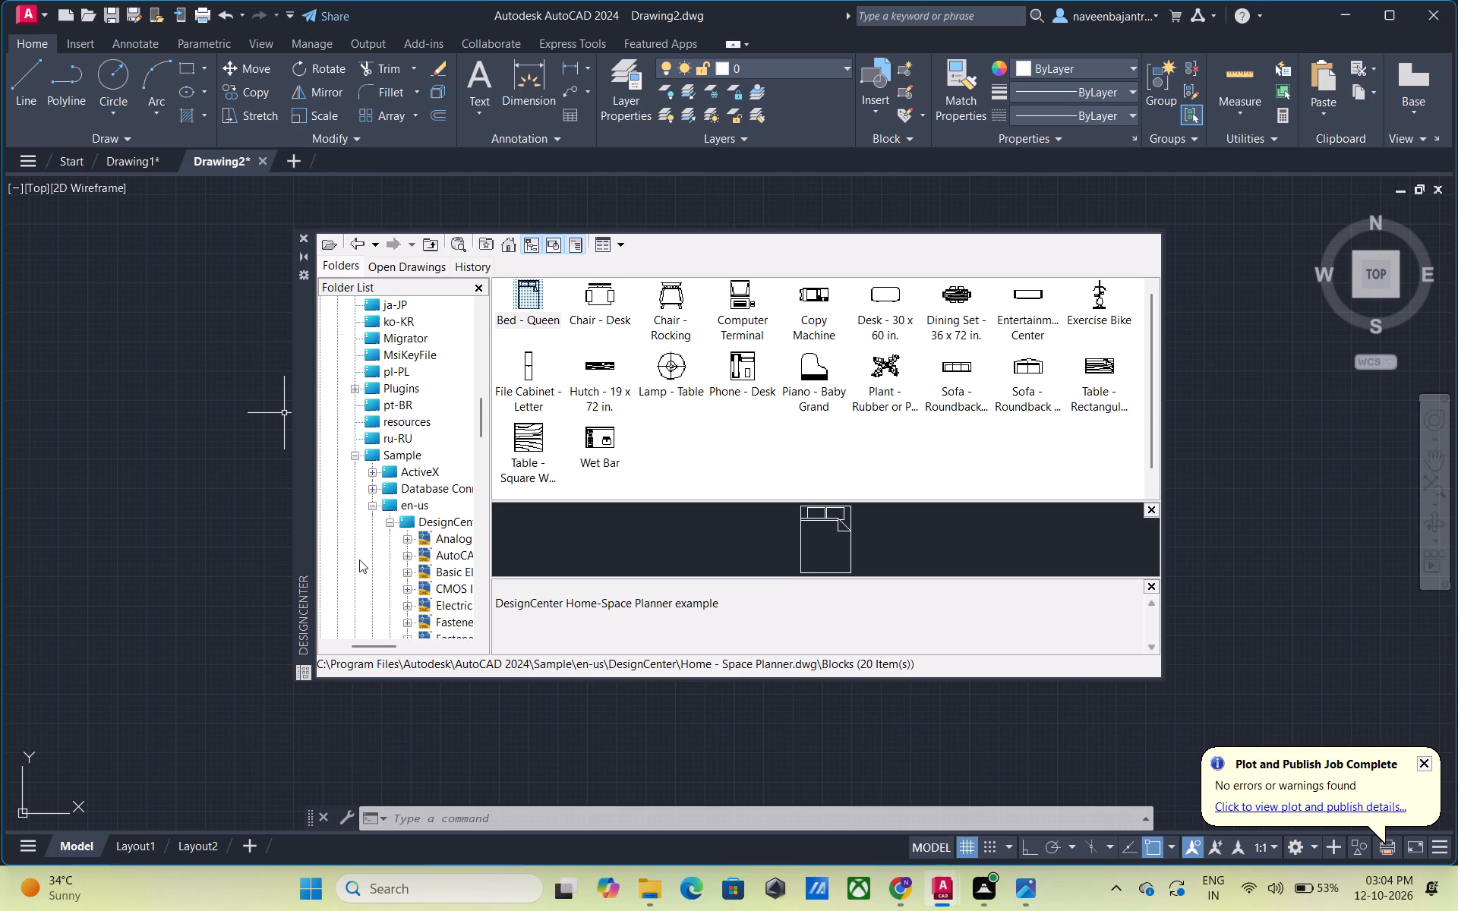
{"action": "scroll", "coordinate": [359, 560], "scroll_direction": "up", "scroll_amount": 1}
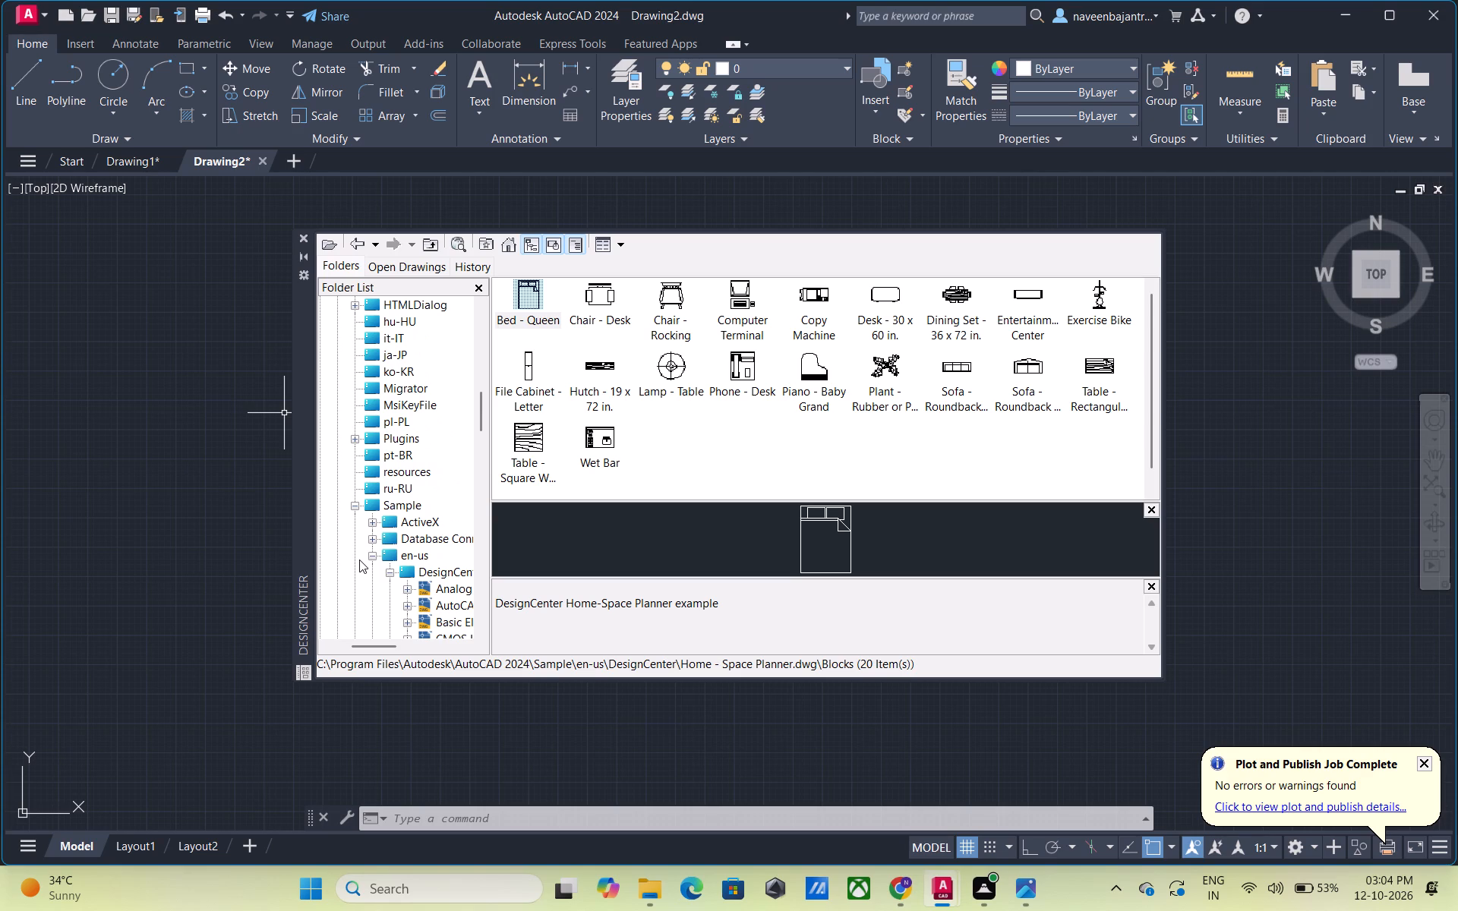
{"action": "scroll", "coordinate": [359, 560], "scroll_direction": "up", "scroll_amount": 1}
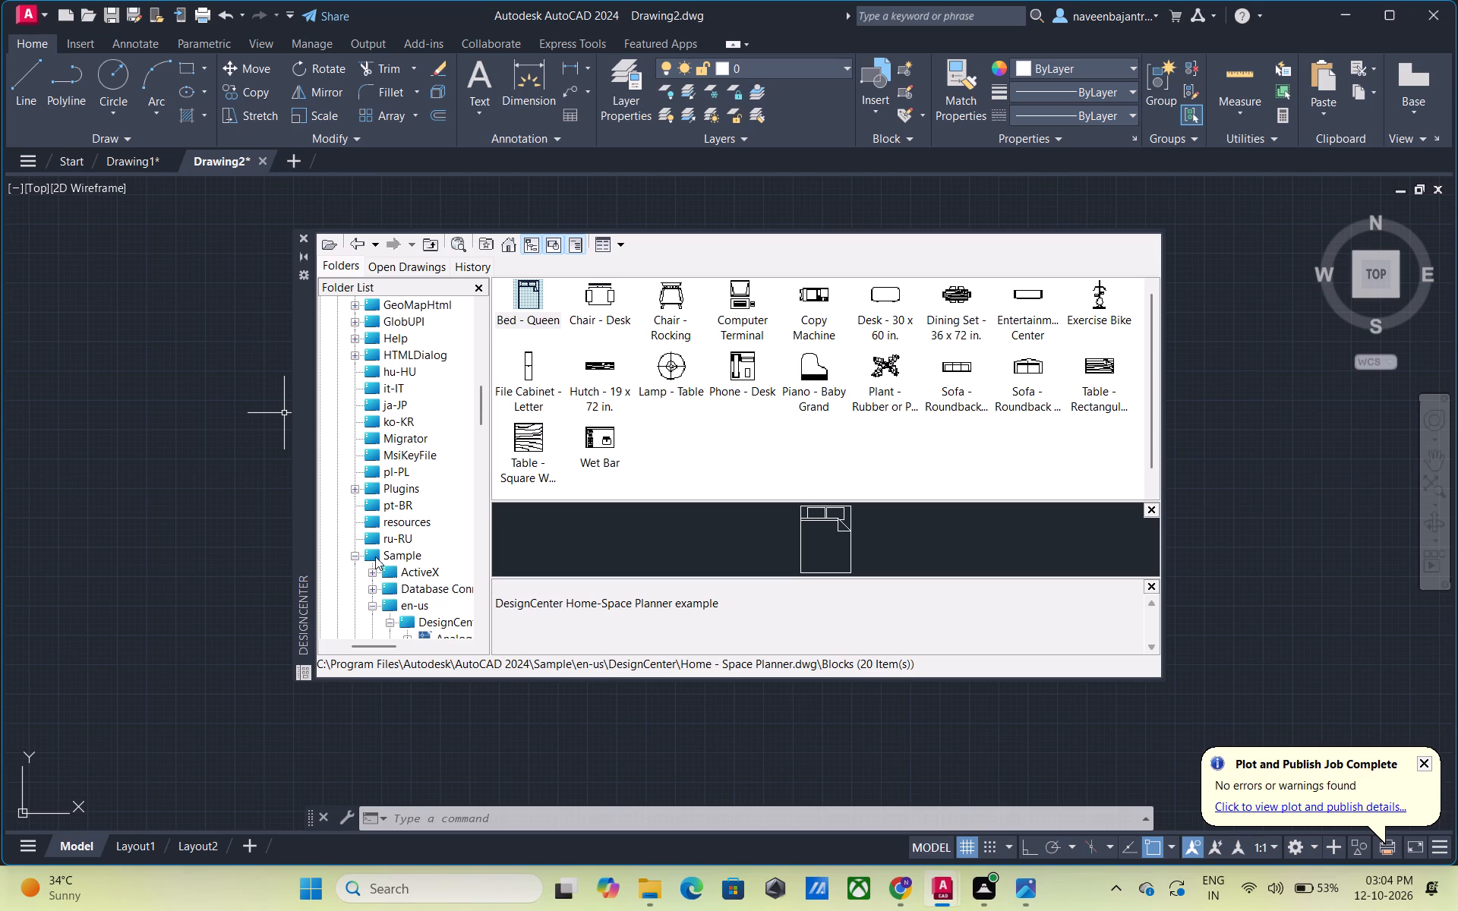
{"action": "scroll", "coordinate": [375, 556], "scroll_direction": "up", "scroll_amount": 1}
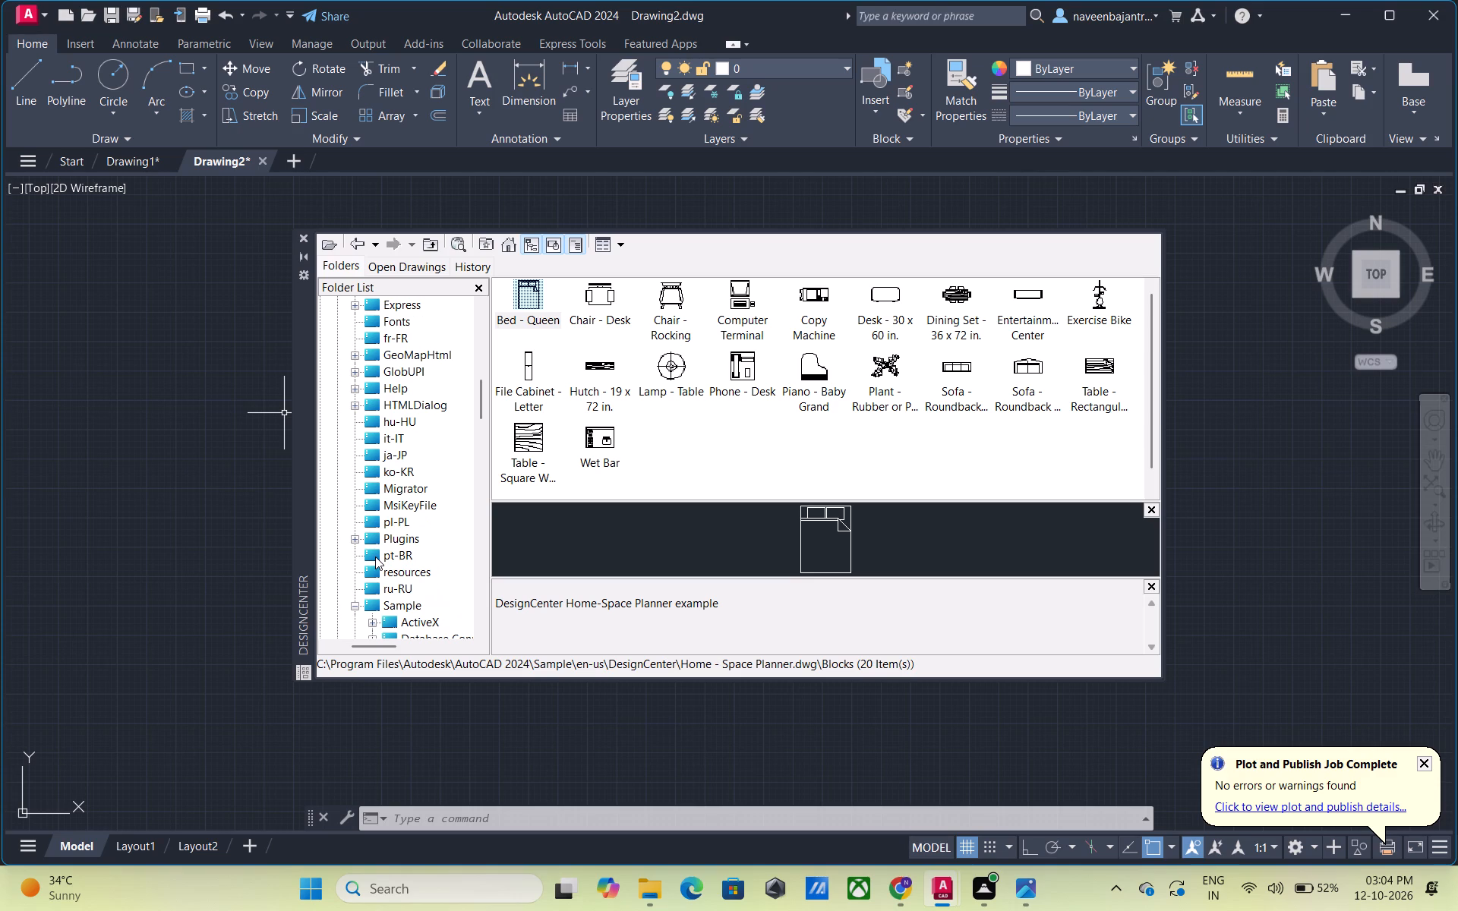
{"action": "scroll", "coordinate": [375, 556], "scroll_direction": "up", "scroll_amount": 1}
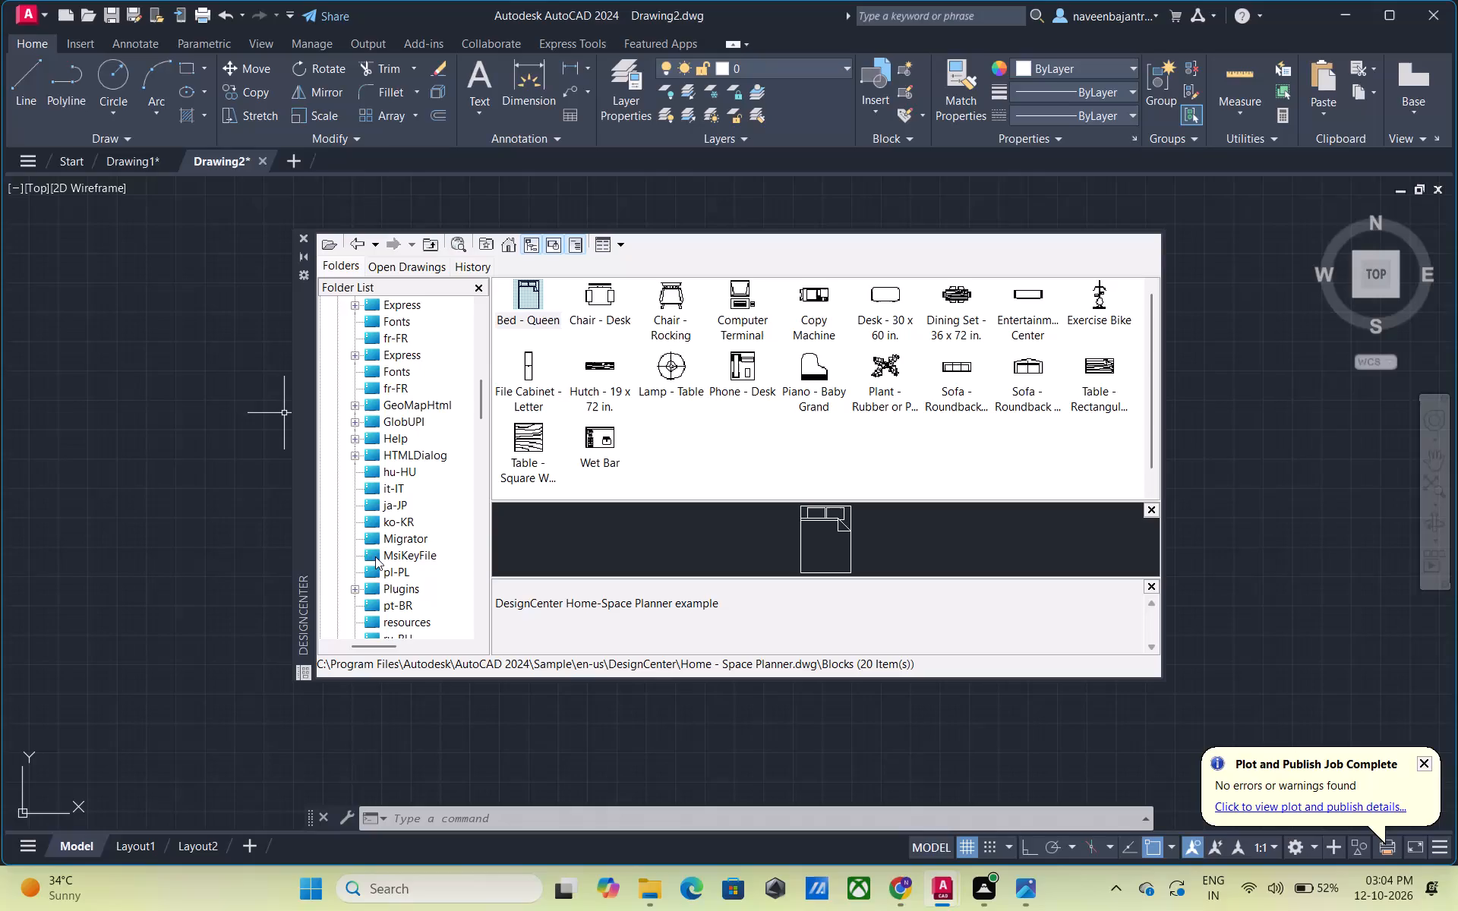
{"action": "scroll", "coordinate": [375, 556], "scroll_direction": "up", "scroll_amount": 1}
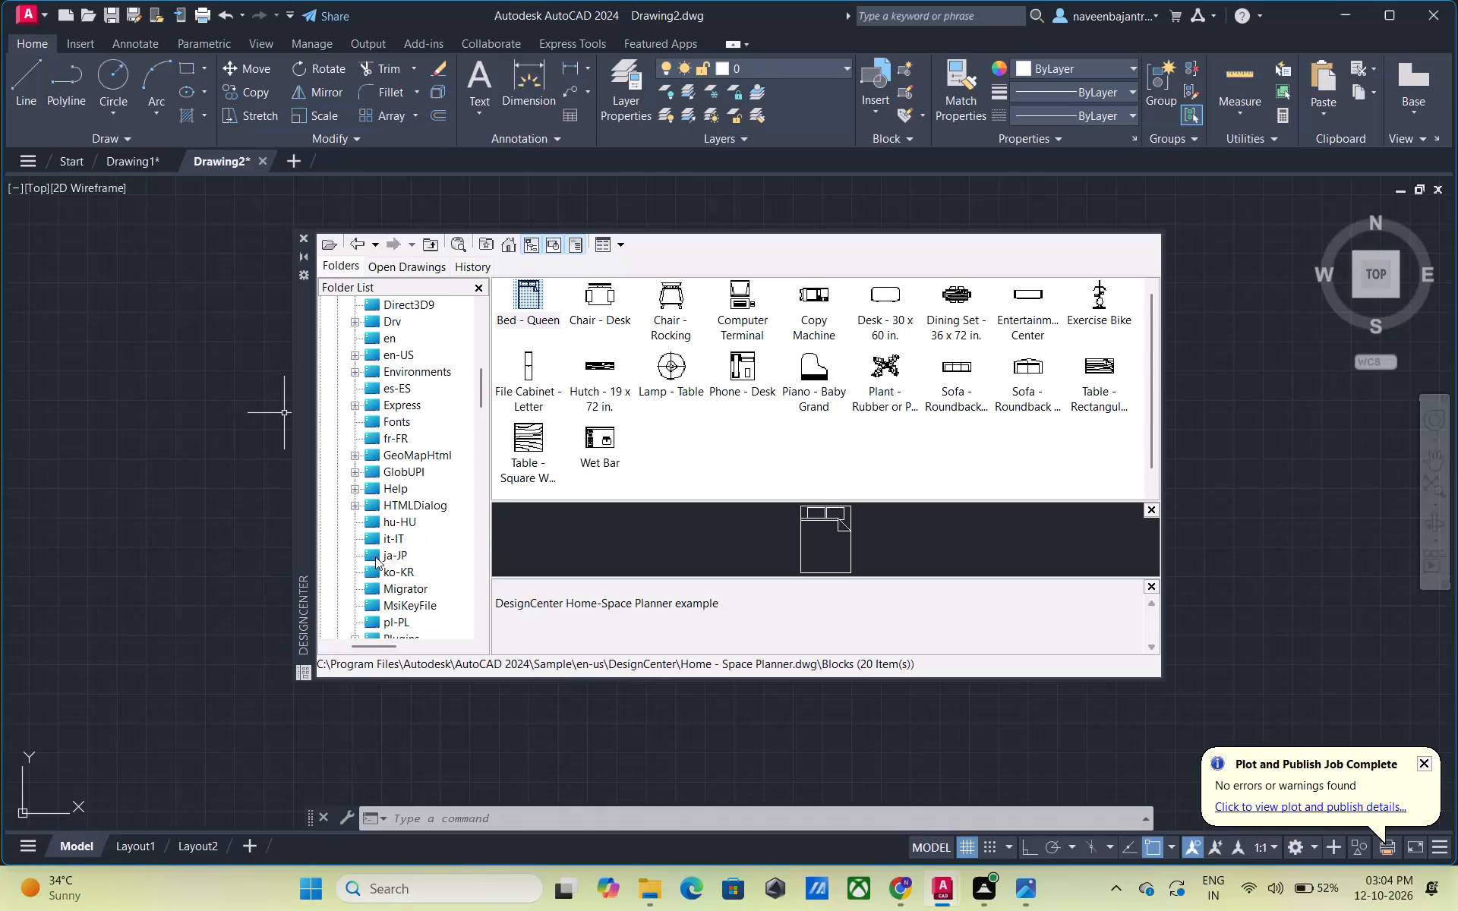
{"action": "scroll", "coordinate": [375, 556], "scroll_direction": "up", "scroll_amount": 2}
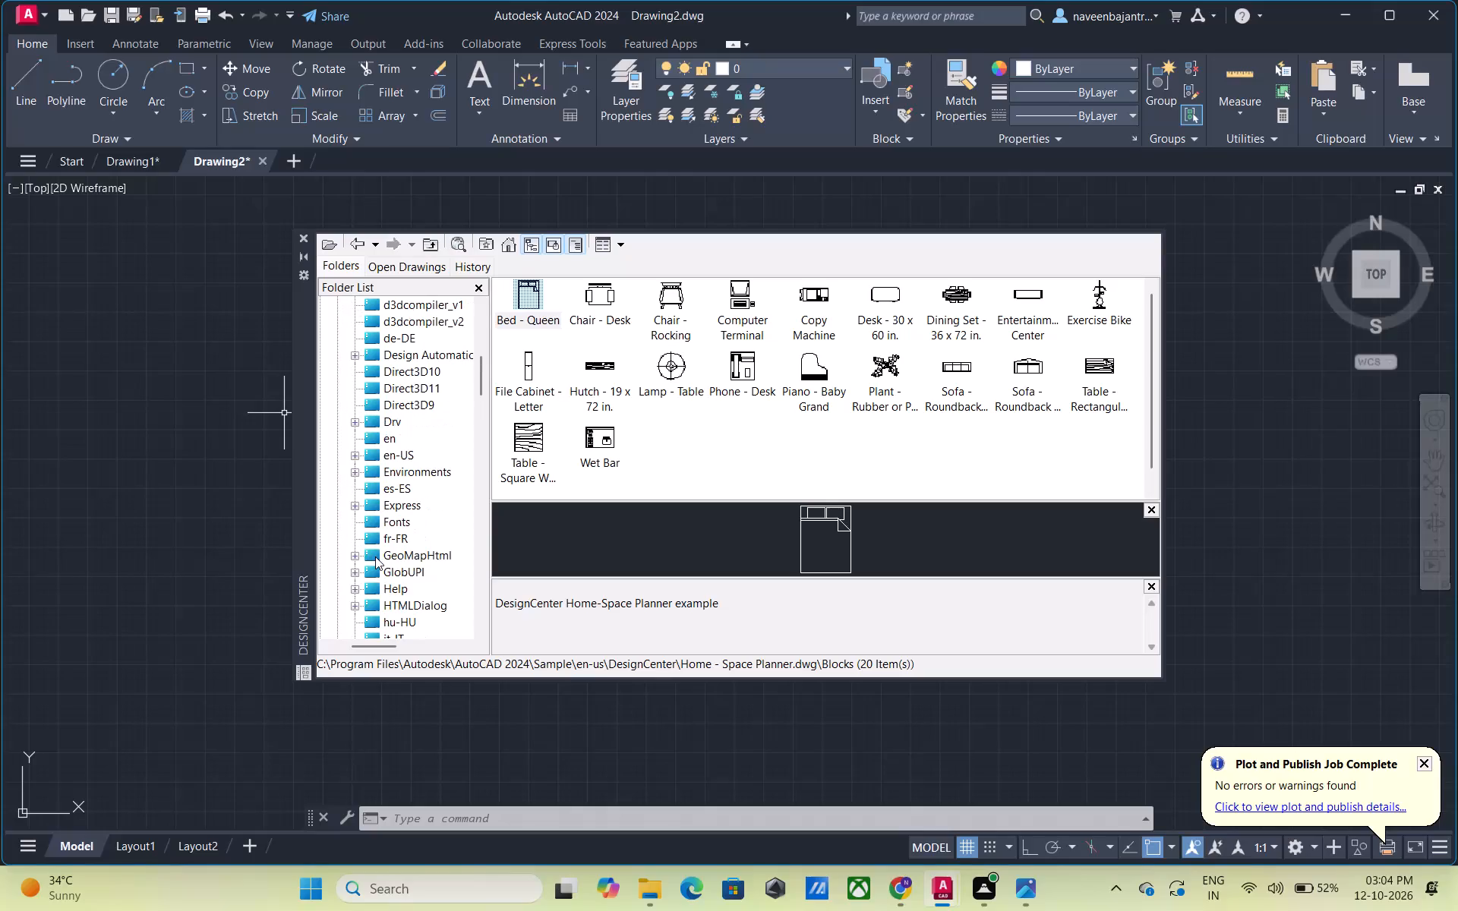
{"action": "scroll", "coordinate": [375, 556], "scroll_direction": "up", "scroll_amount": 1}
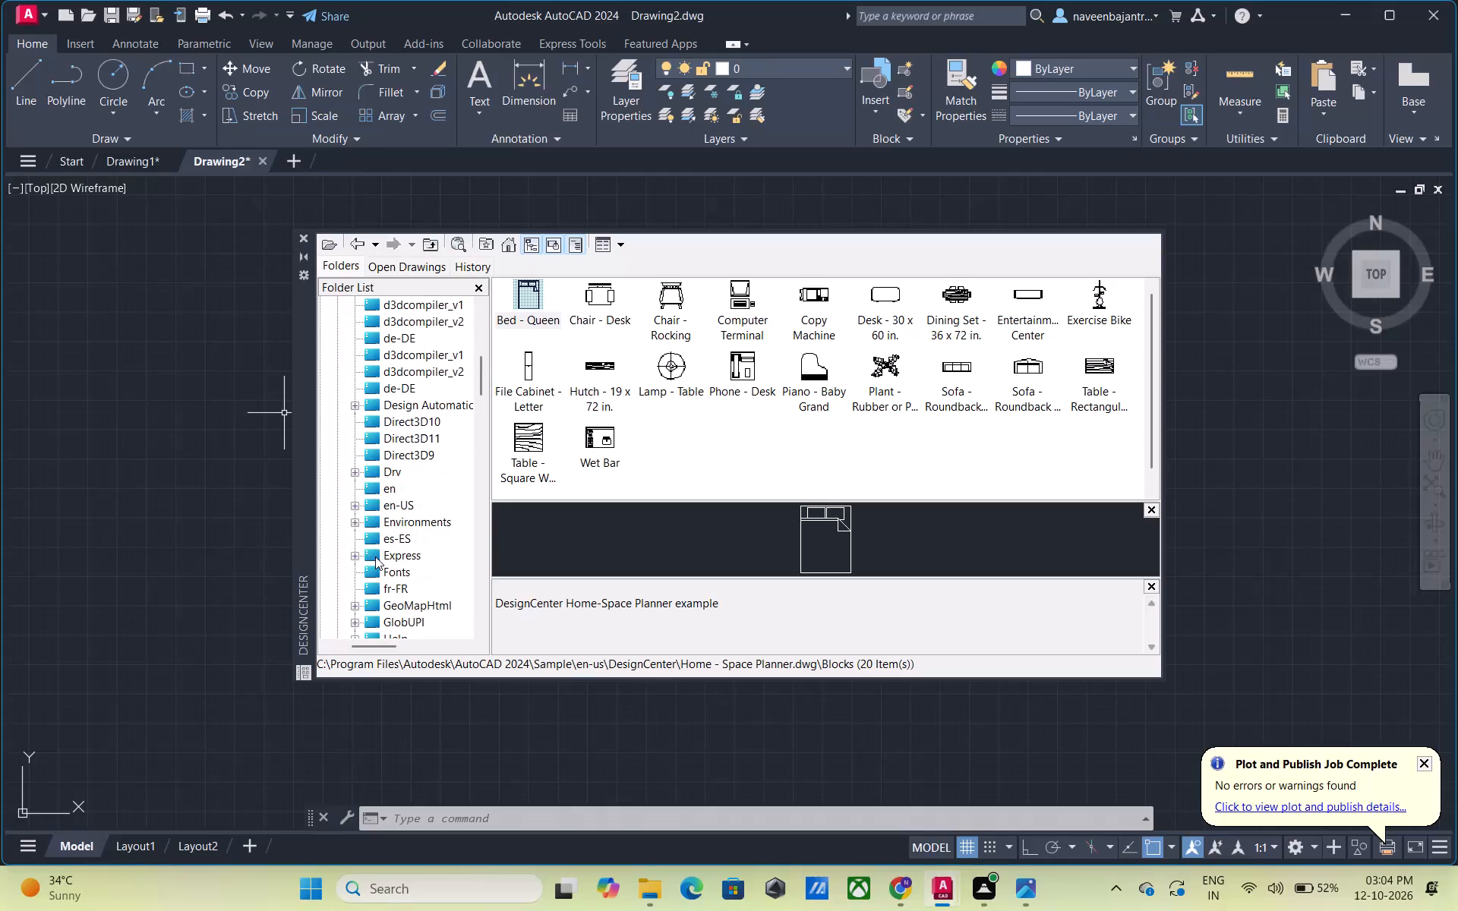
{"action": "scroll", "coordinate": [375, 556], "scroll_direction": "up", "scroll_amount": 1}
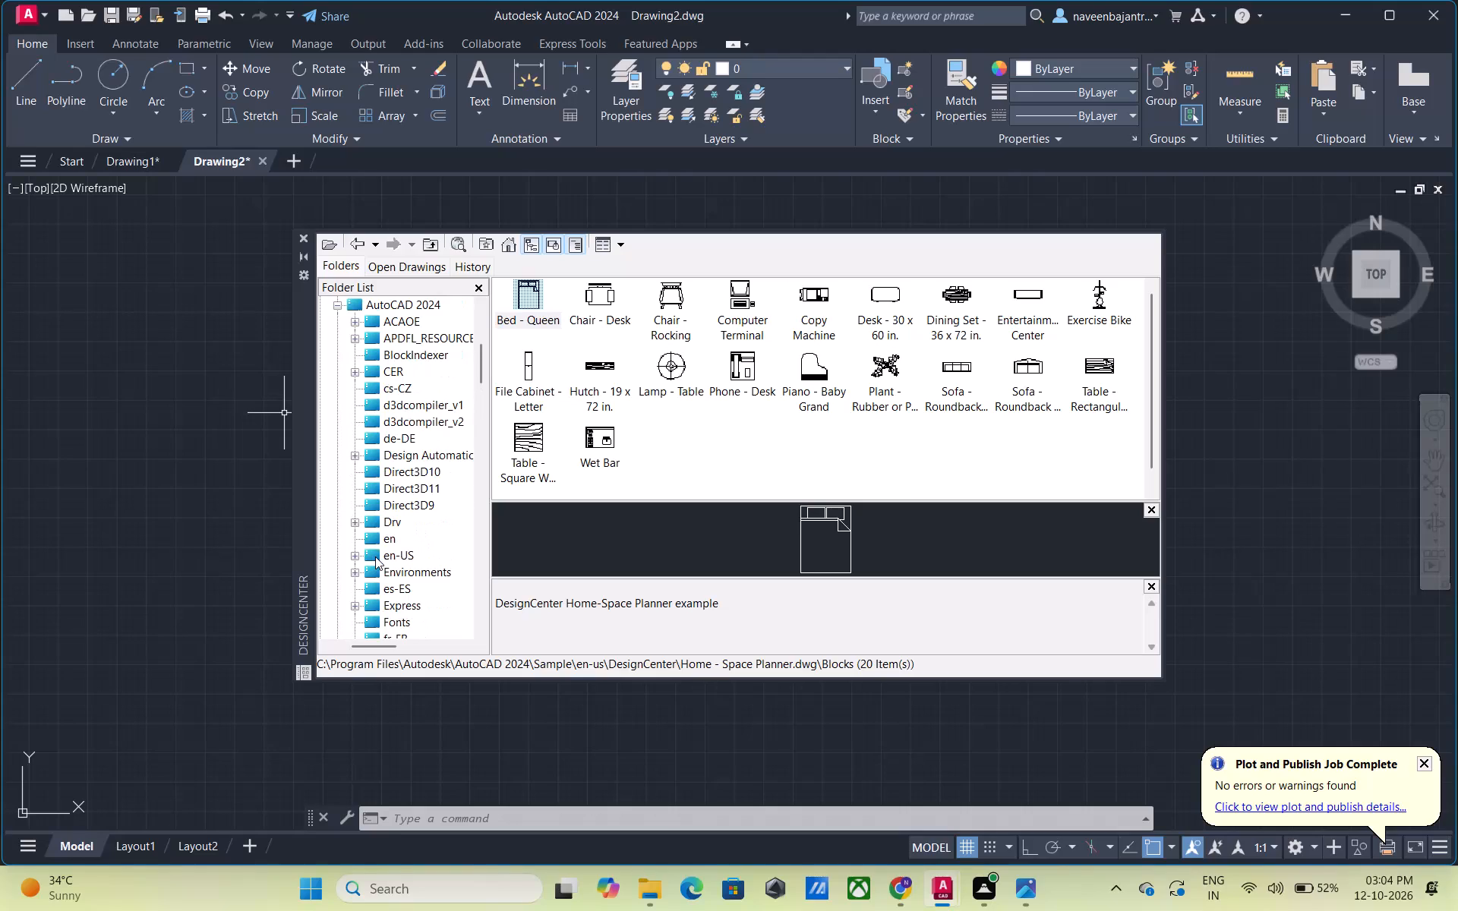
Look over the top-level C: drive folders in the DesignCenter tree, then close DesignCenter.
{"action": "scroll", "coordinate": [375, 556], "scroll_direction": "up", "scroll_amount": 7}
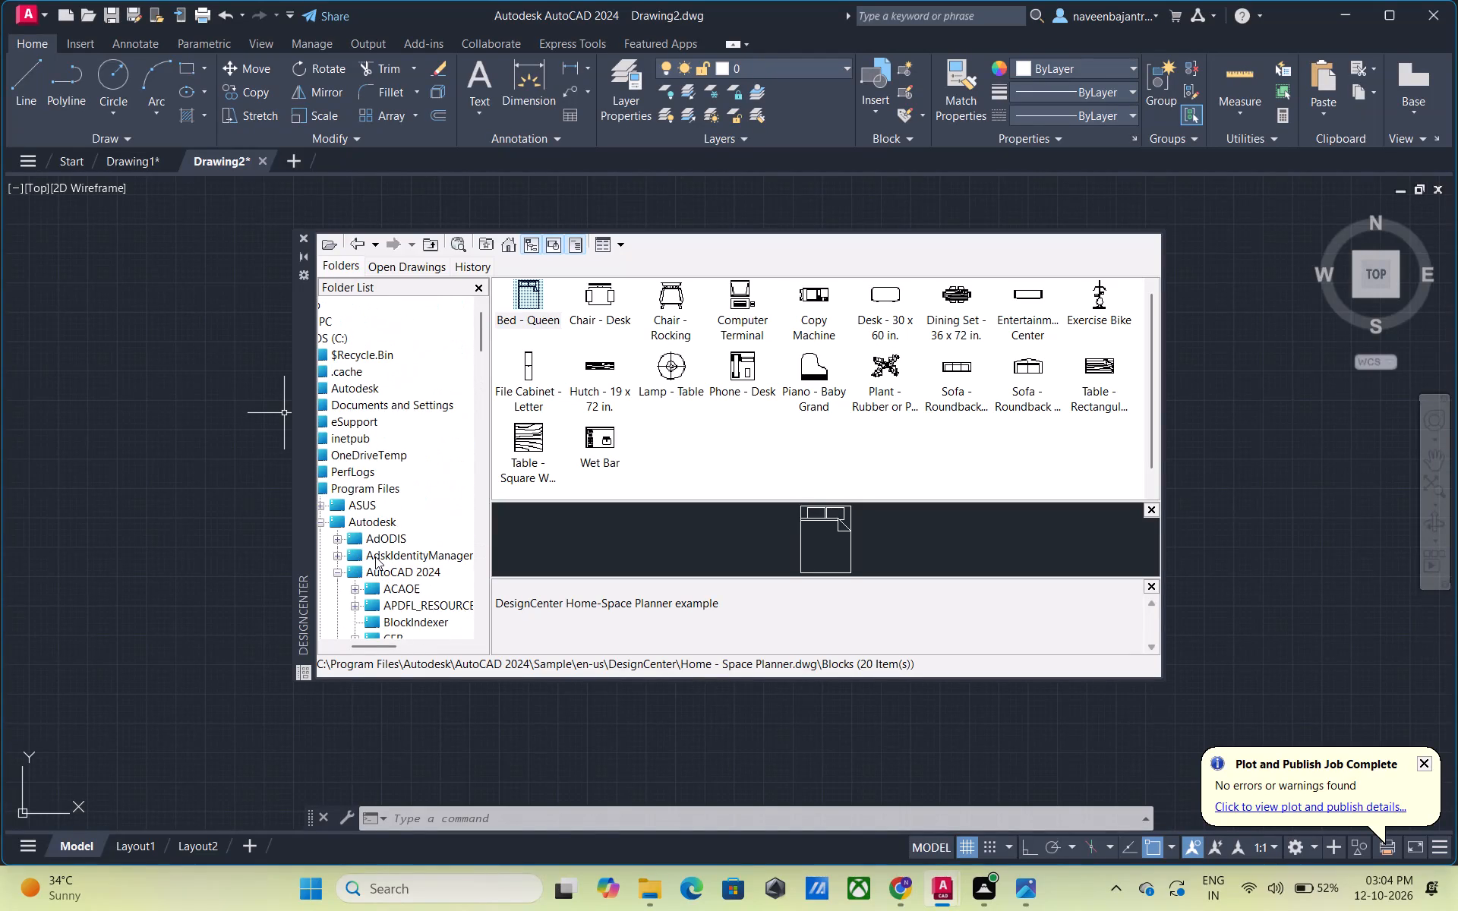
{"action": "scroll", "coordinate": [375, 556], "scroll_direction": "up", "scroll_amount": 6}
{"action": "scroll", "coordinate": [375, 556], "scroll_direction": "down", "scroll_amount": 18}
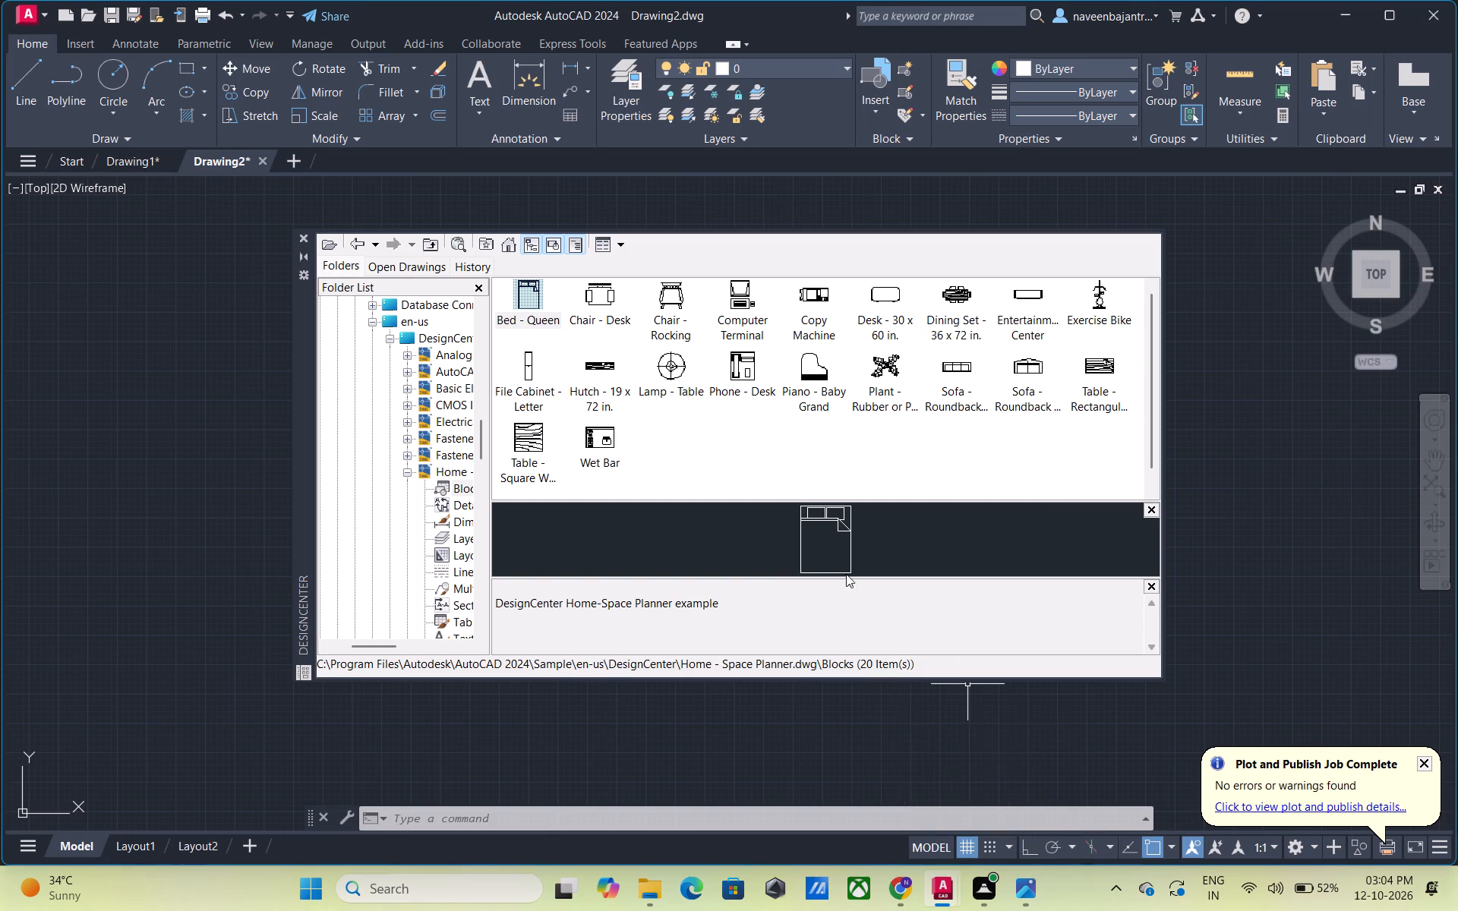
{"action": "left_click", "coordinate": [298, 238]}
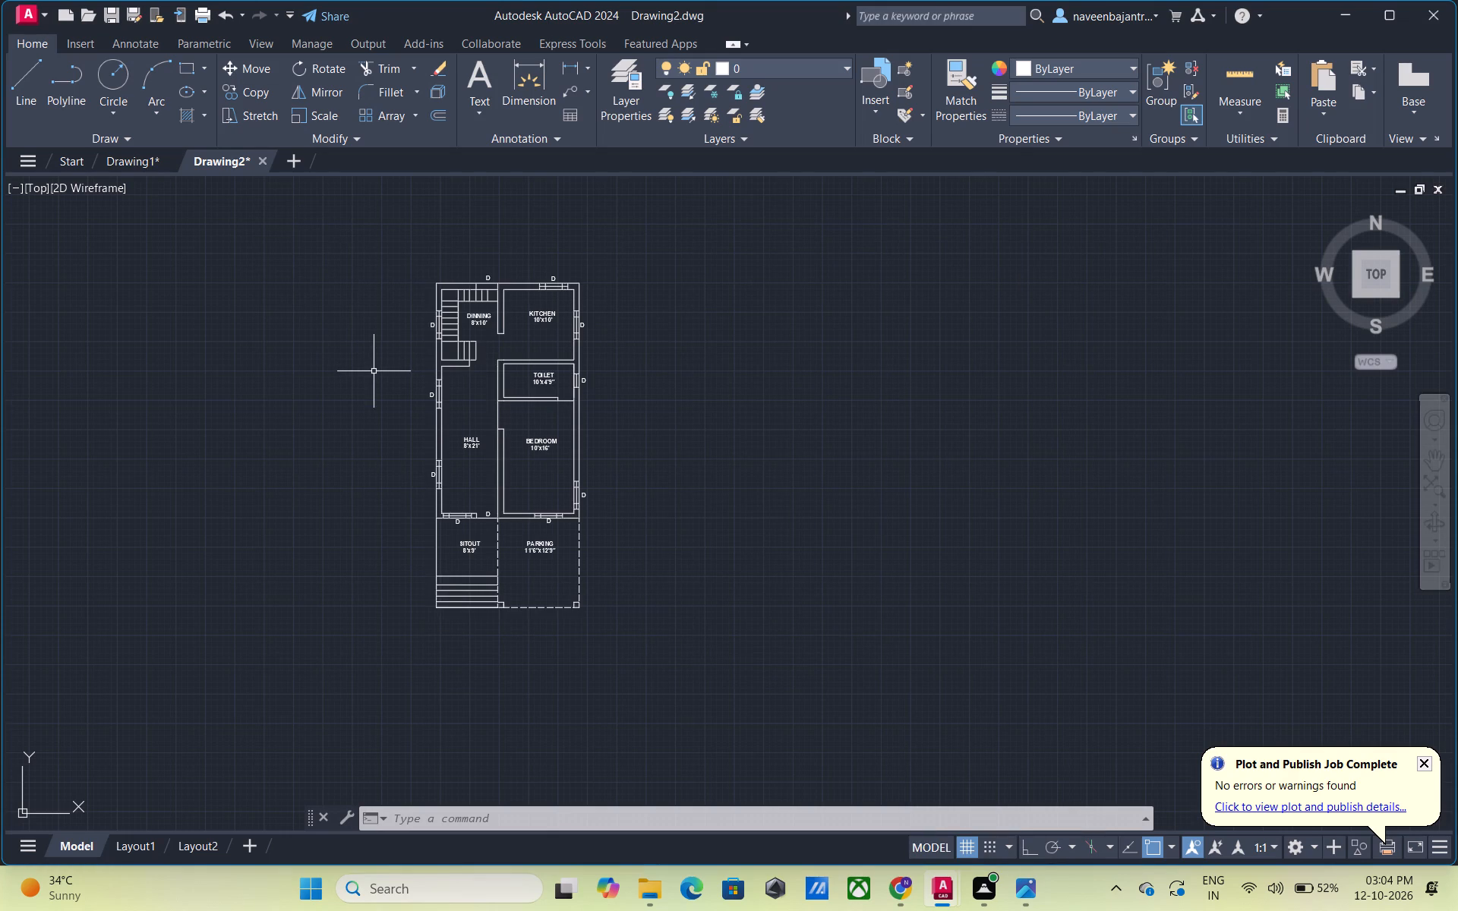
Start an ANSI33 hatch and fill the north walls around the staircase and kitchen, including the dining-kitchen partition and both outer corners.
{"action": "middle_click_drag", "start_coordinate": [374, 372], "coordinate": [336, 440]}
{"action": "scroll", "coordinate": [355, 396], "scroll_direction": "up", "scroll_amount": 1}
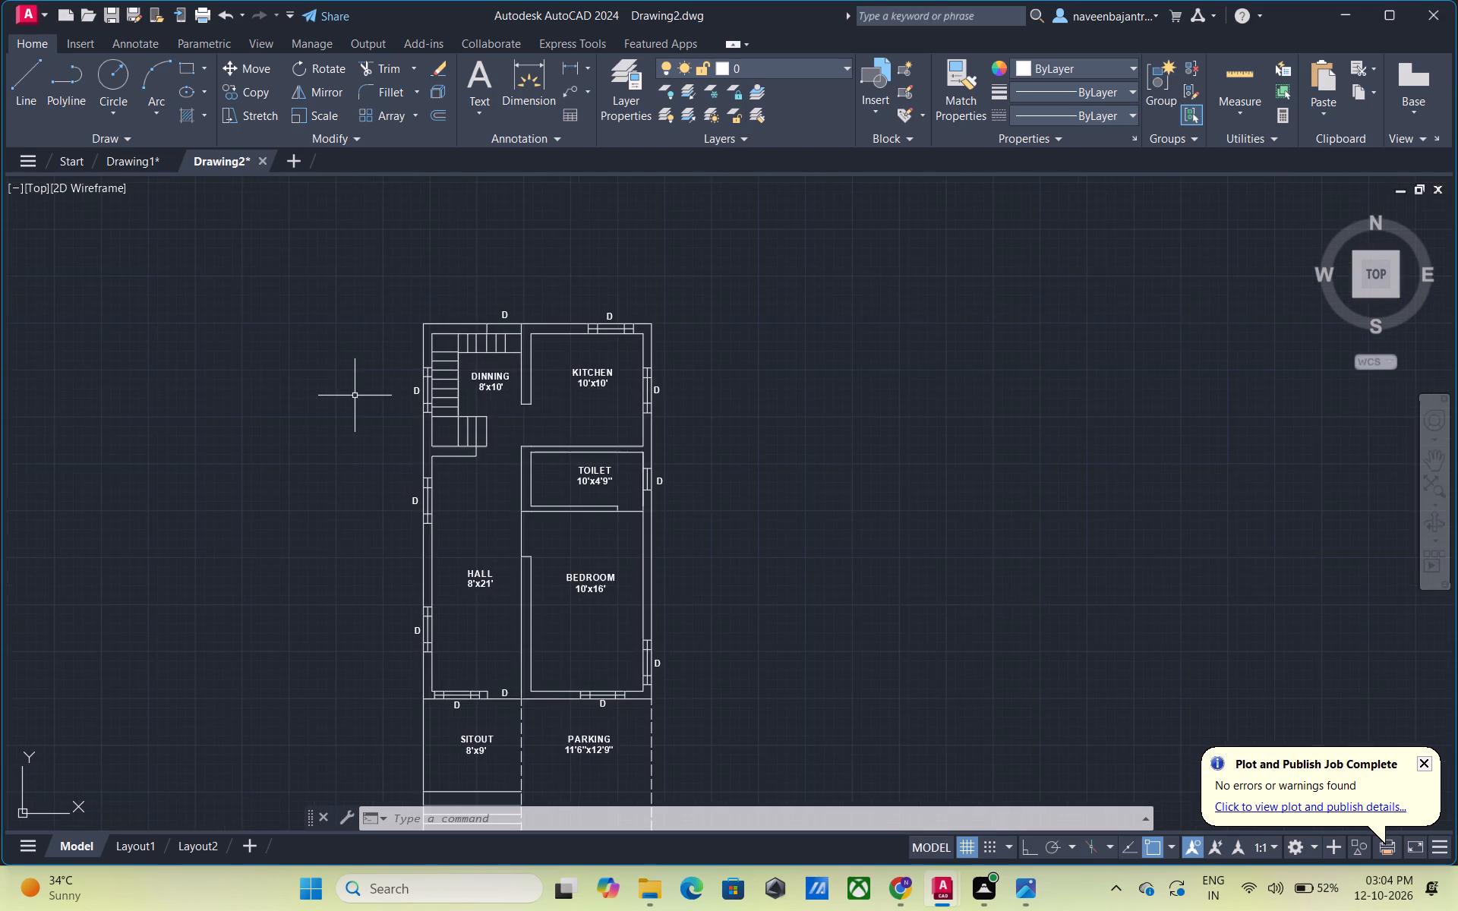
{"action": "scroll", "coordinate": [355, 396], "scroll_direction": "up", "scroll_amount": 1}
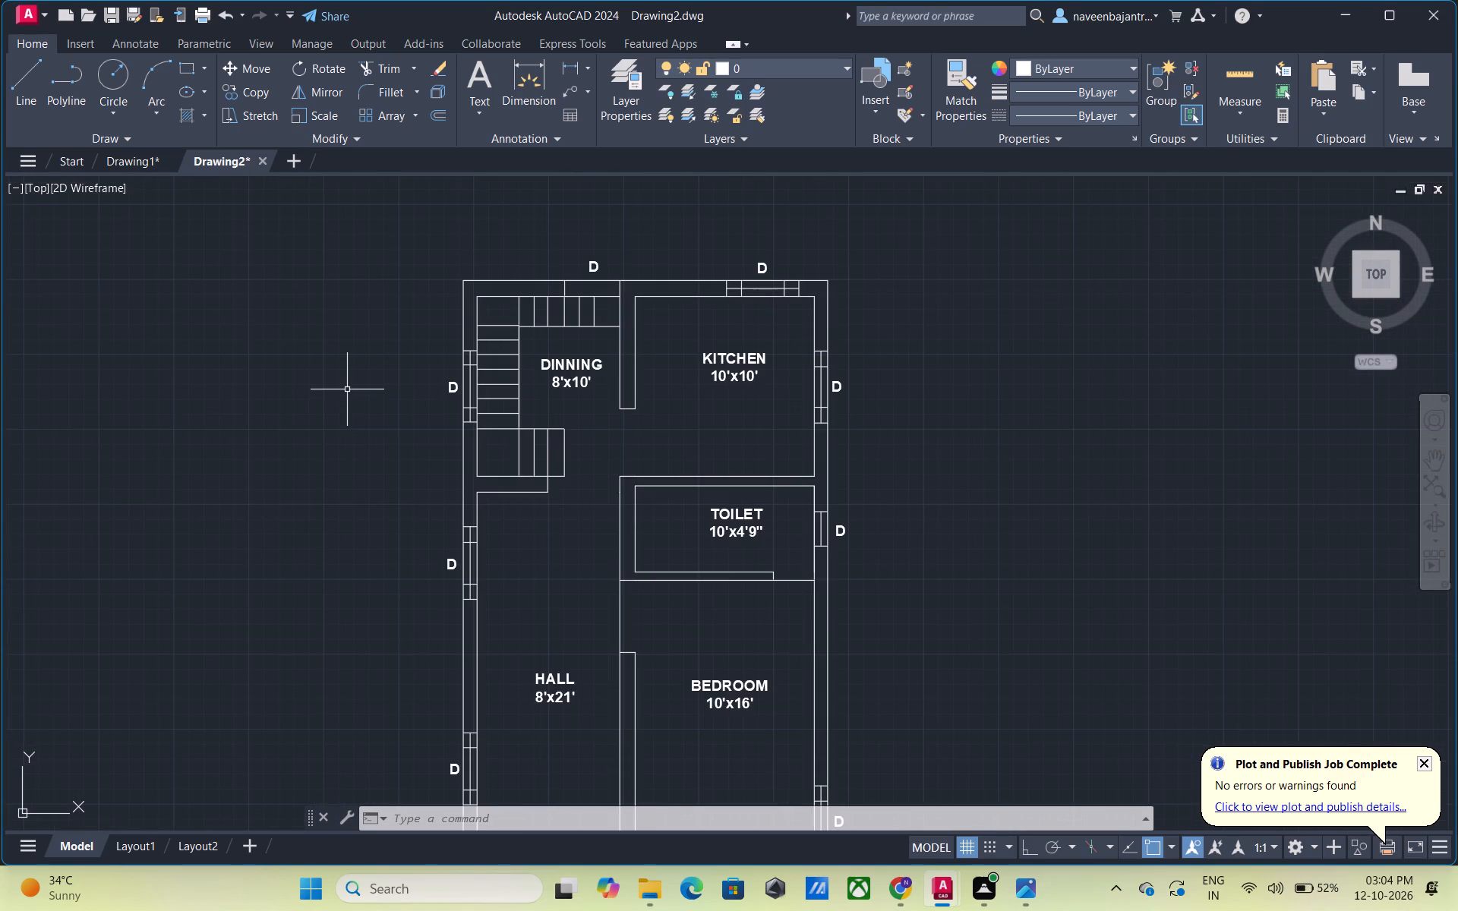
{"action": "left_click", "coordinate": [180, 110]}
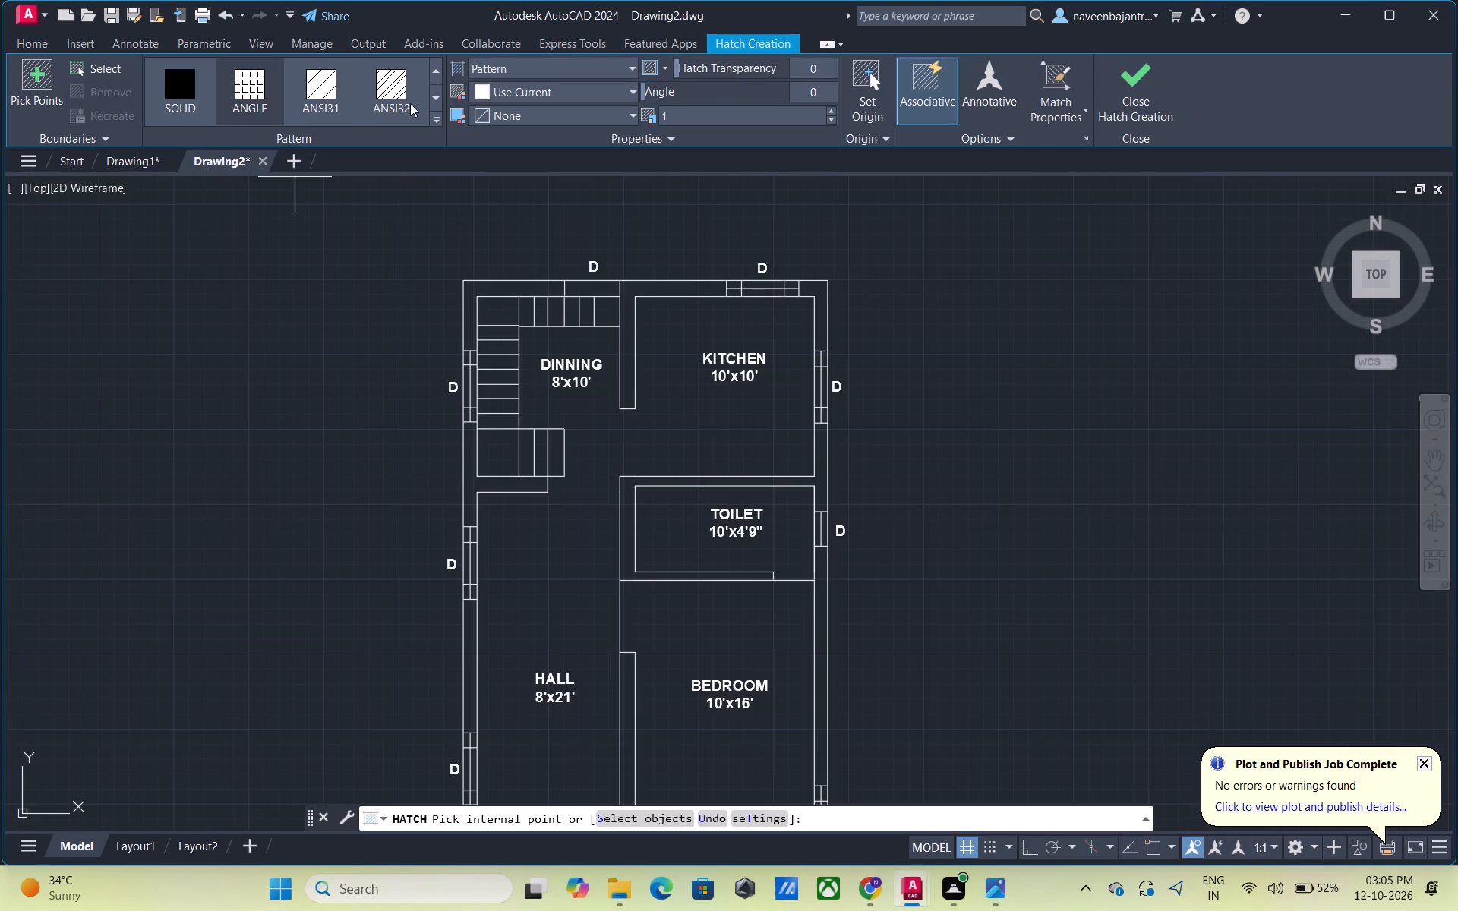
{"action": "left_click", "coordinate": [434, 118]}
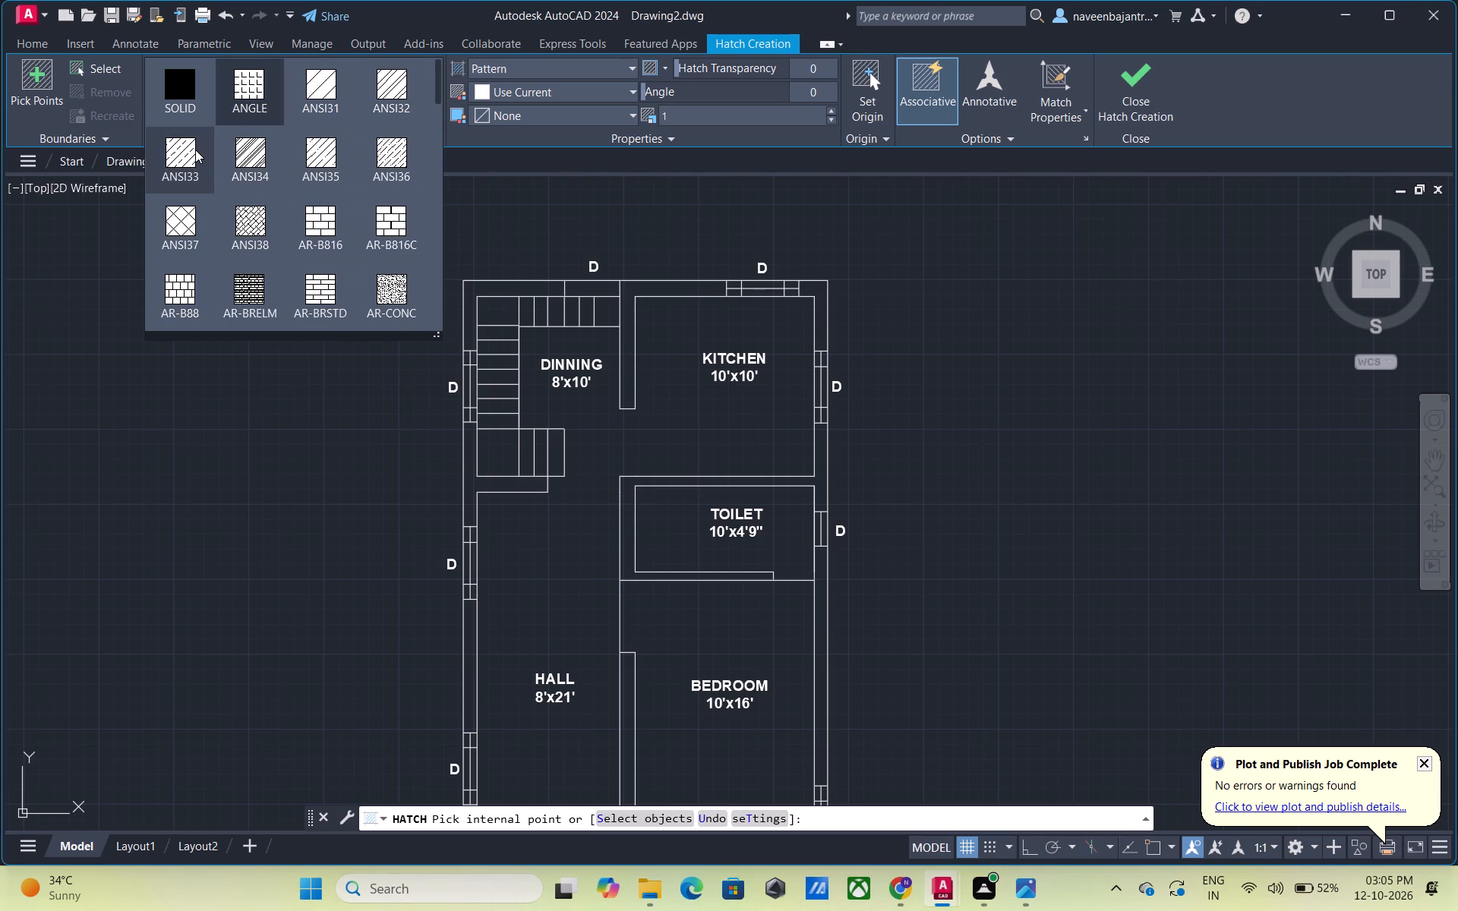
{"action": "left_click", "coordinate": [195, 150]}
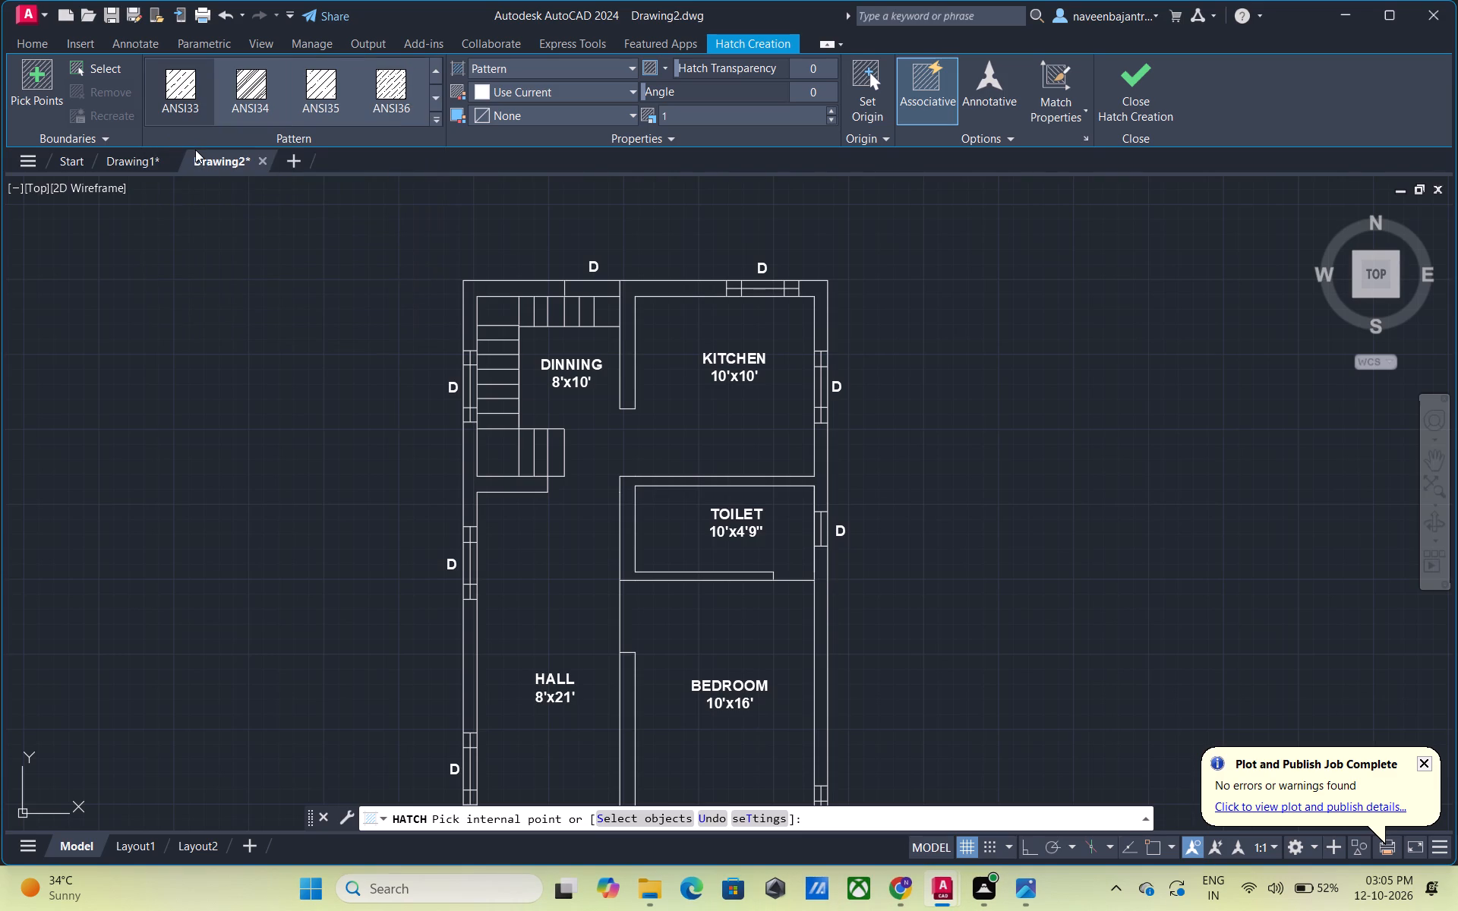
{"action": "scroll", "coordinate": [483, 298], "scroll_direction": "up", "scroll_amount": 4}
{"action": "left_click", "coordinate": [447, 243]}
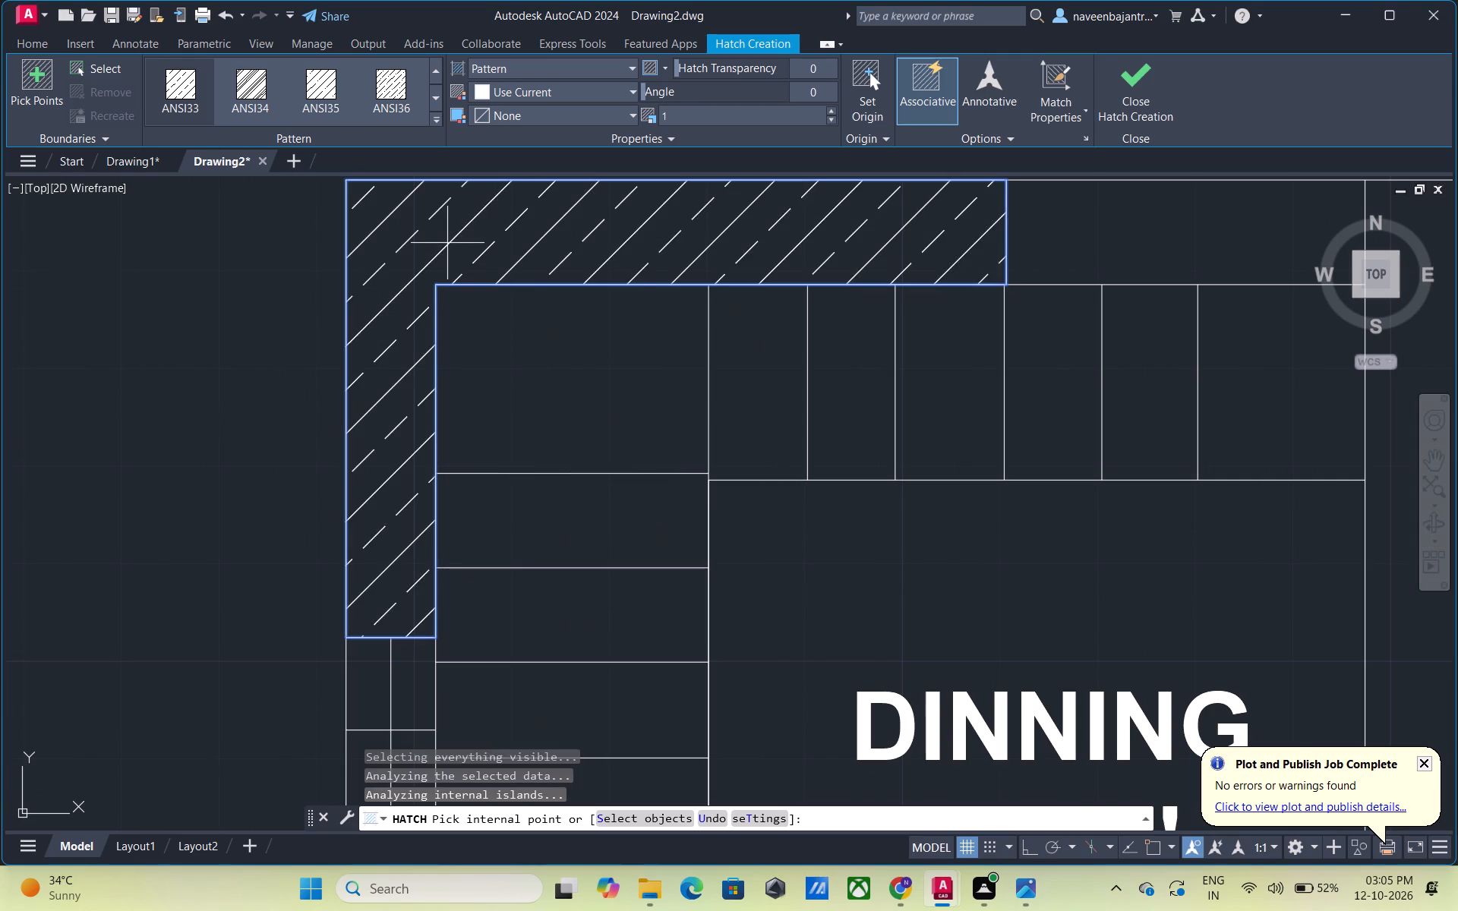
{"action": "scroll", "coordinate": [447, 243], "scroll_direction": "down", "scroll_amount": 3}
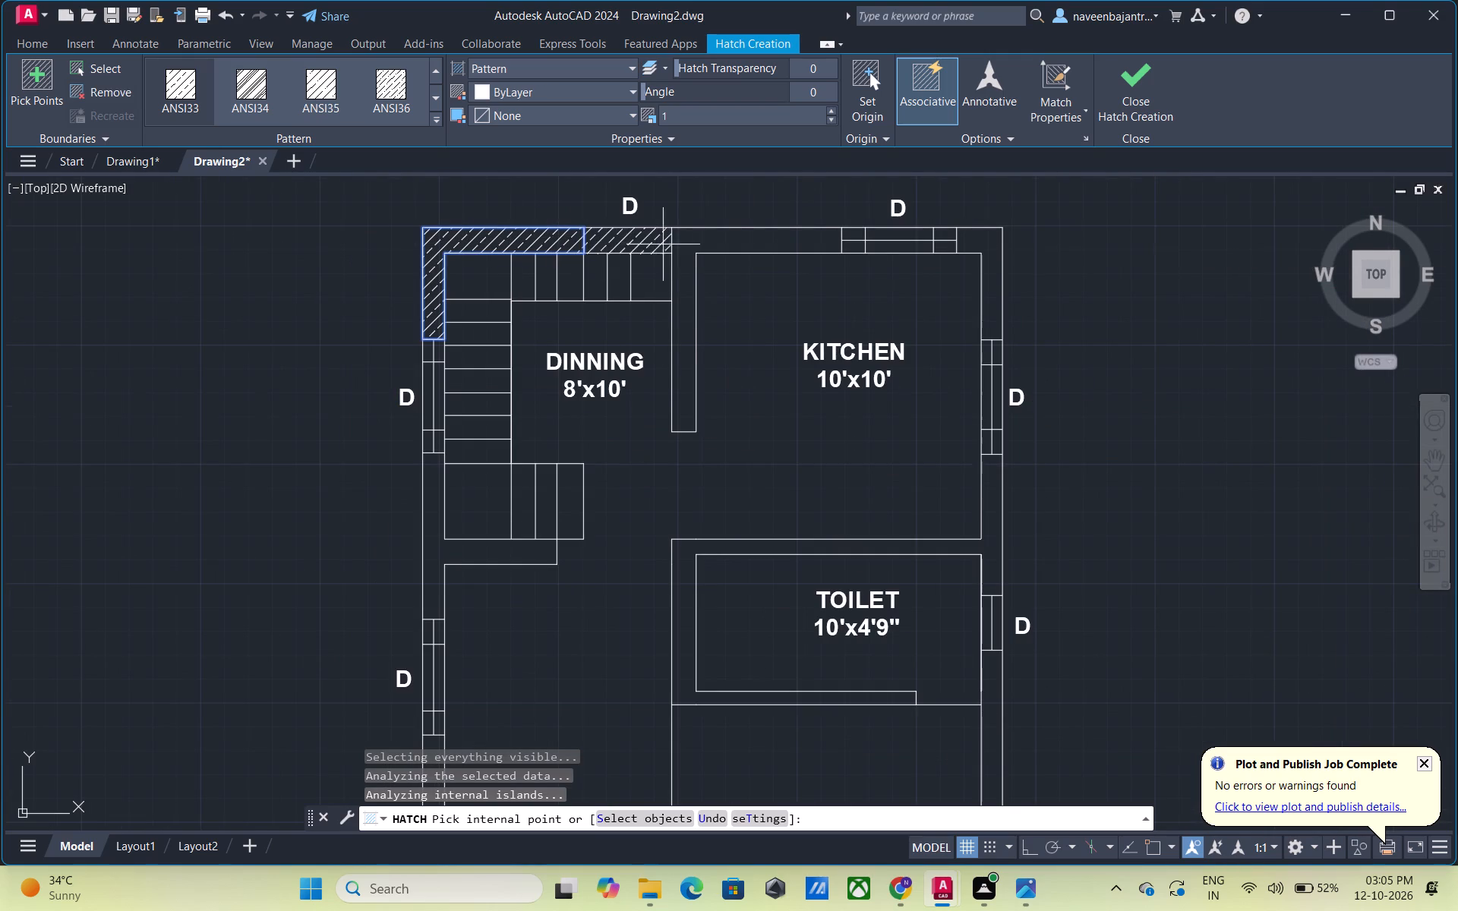
{"action": "left_click", "coordinate": [684, 245]}
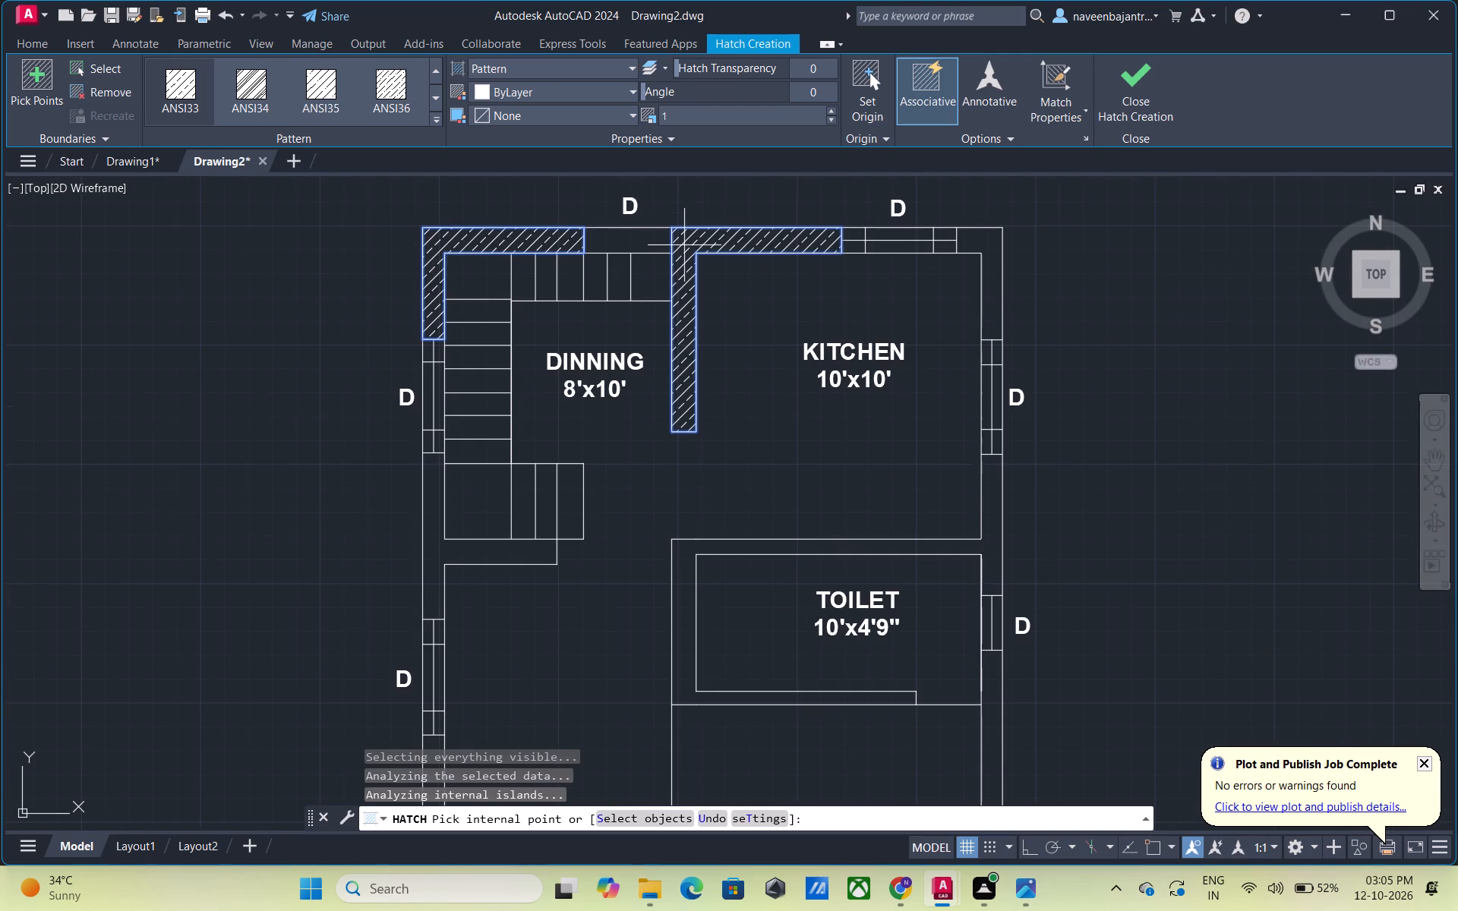
{"action": "left_click", "coordinate": [980, 247]}
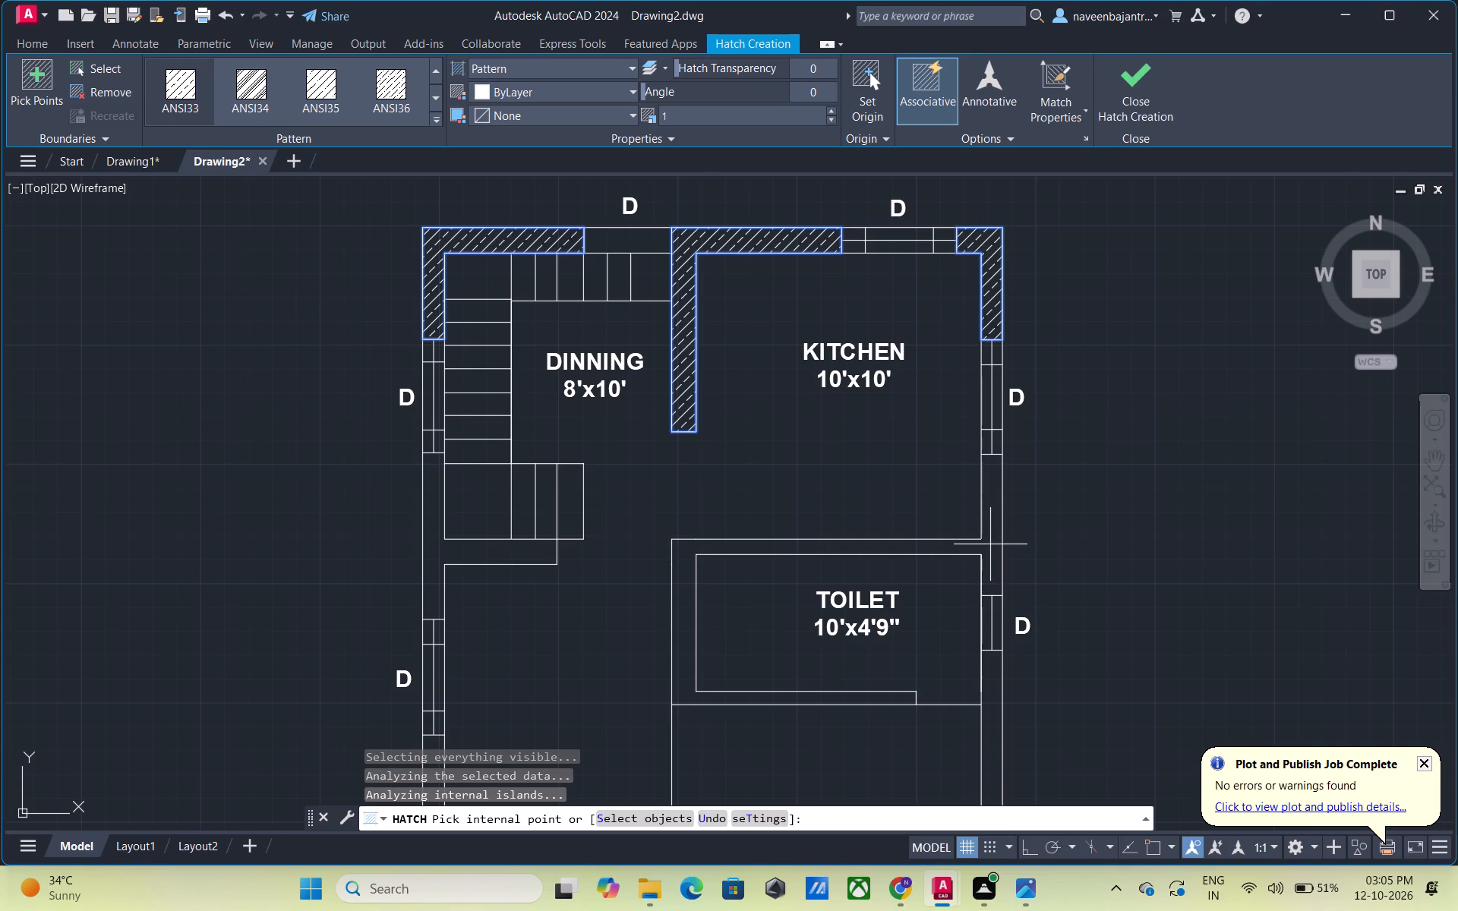
Add the toilet walls and the east outer wall segments above and below the toilet opening to the ANSI33 hatch.
{"action": "middle_click_drag", "start_coordinate": [990, 543], "coordinate": [907, 410]}
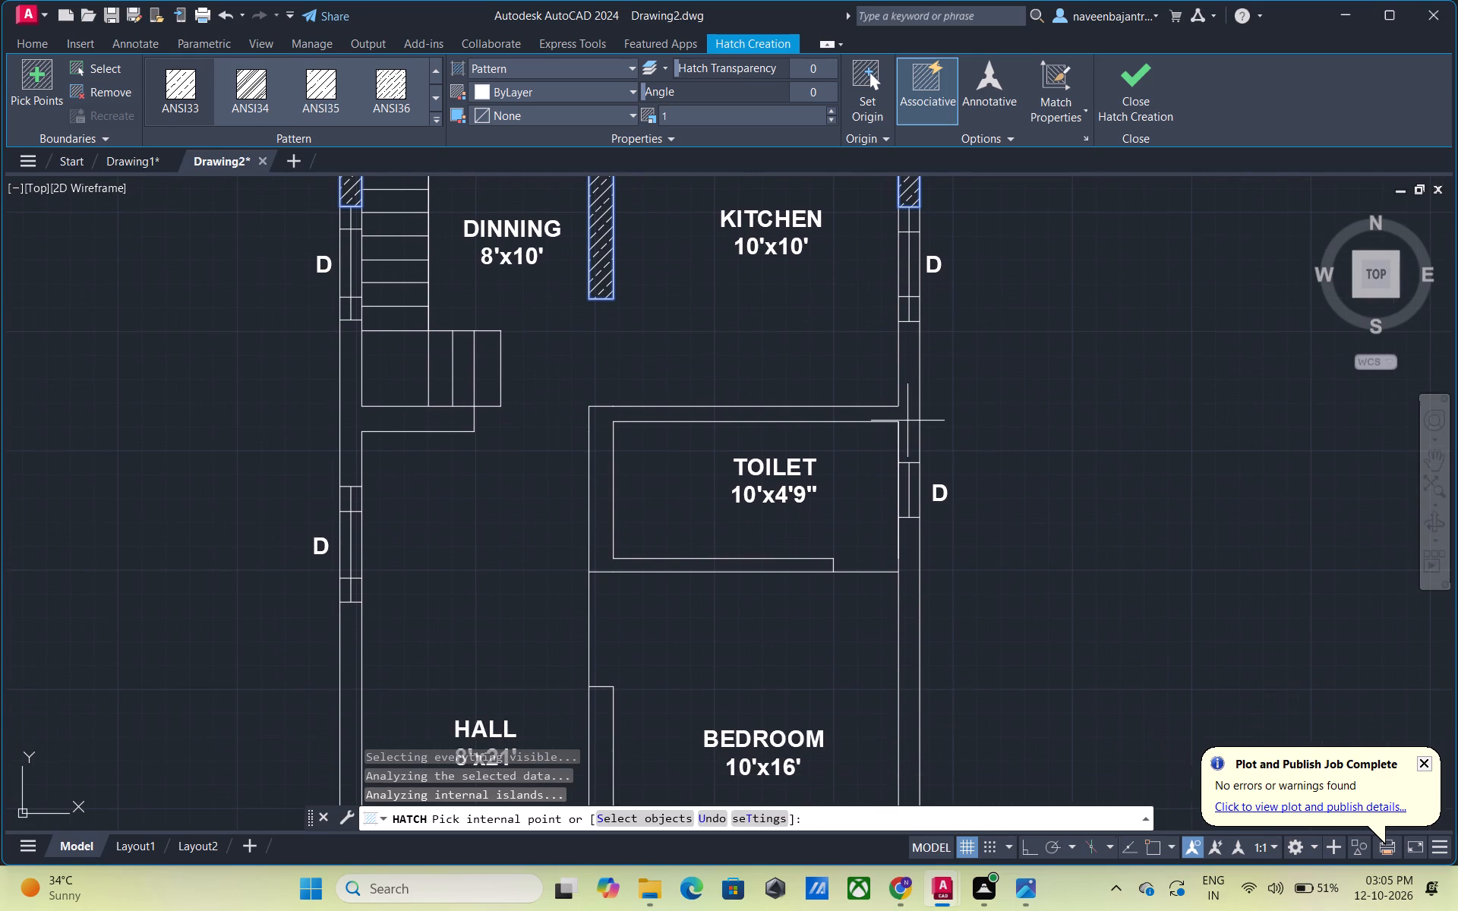
{"action": "left_click", "coordinate": [907, 414]}
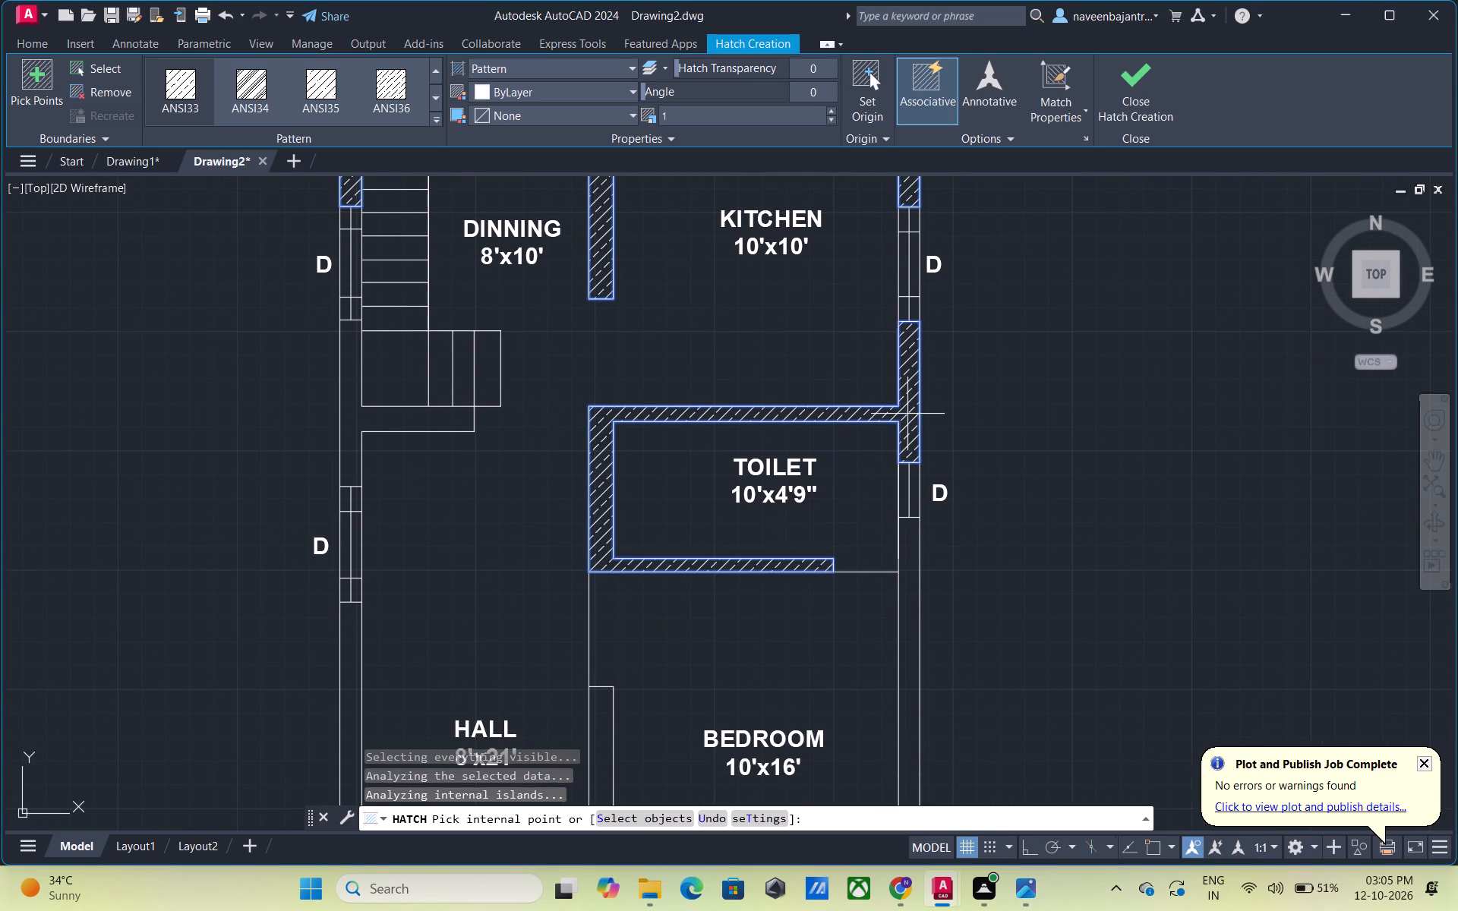
{"action": "middle_click_drag", "start_coordinate": [895, 592], "coordinate": [895, 591]}
{"action": "middle_click_drag", "start_coordinate": [895, 591], "coordinate": [845, 462]}
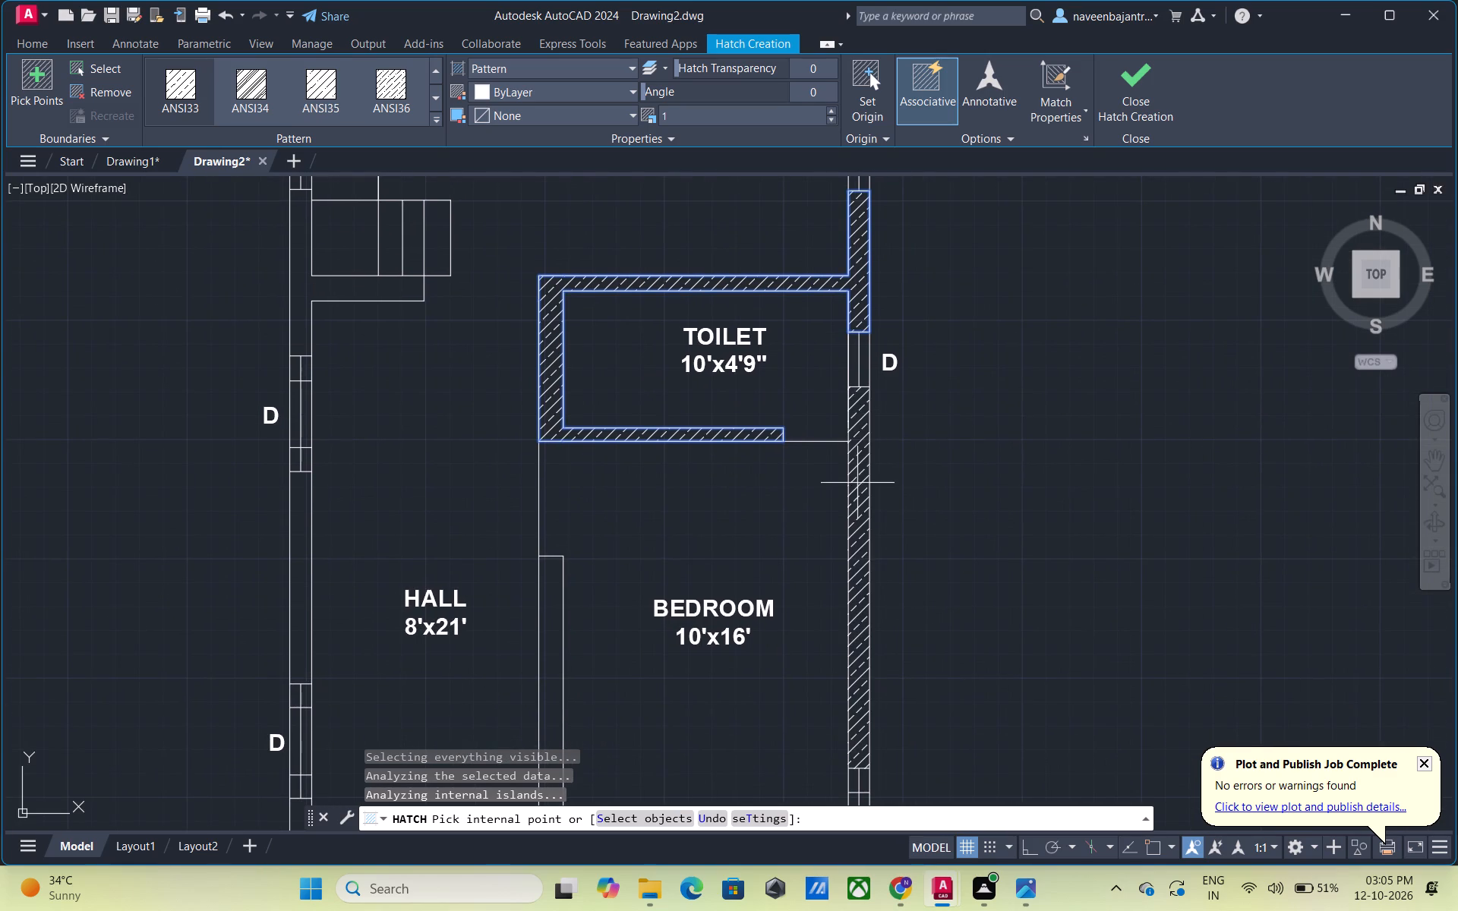
{"action": "left_click", "coordinate": [857, 491]}
Extend the ANSI33 hatch to the hall-bedroom partition, the bedroom's south wall and its southeast corner.
{"action": "scroll", "coordinate": [857, 502], "scroll_direction": "down", "scroll_amount": 3}
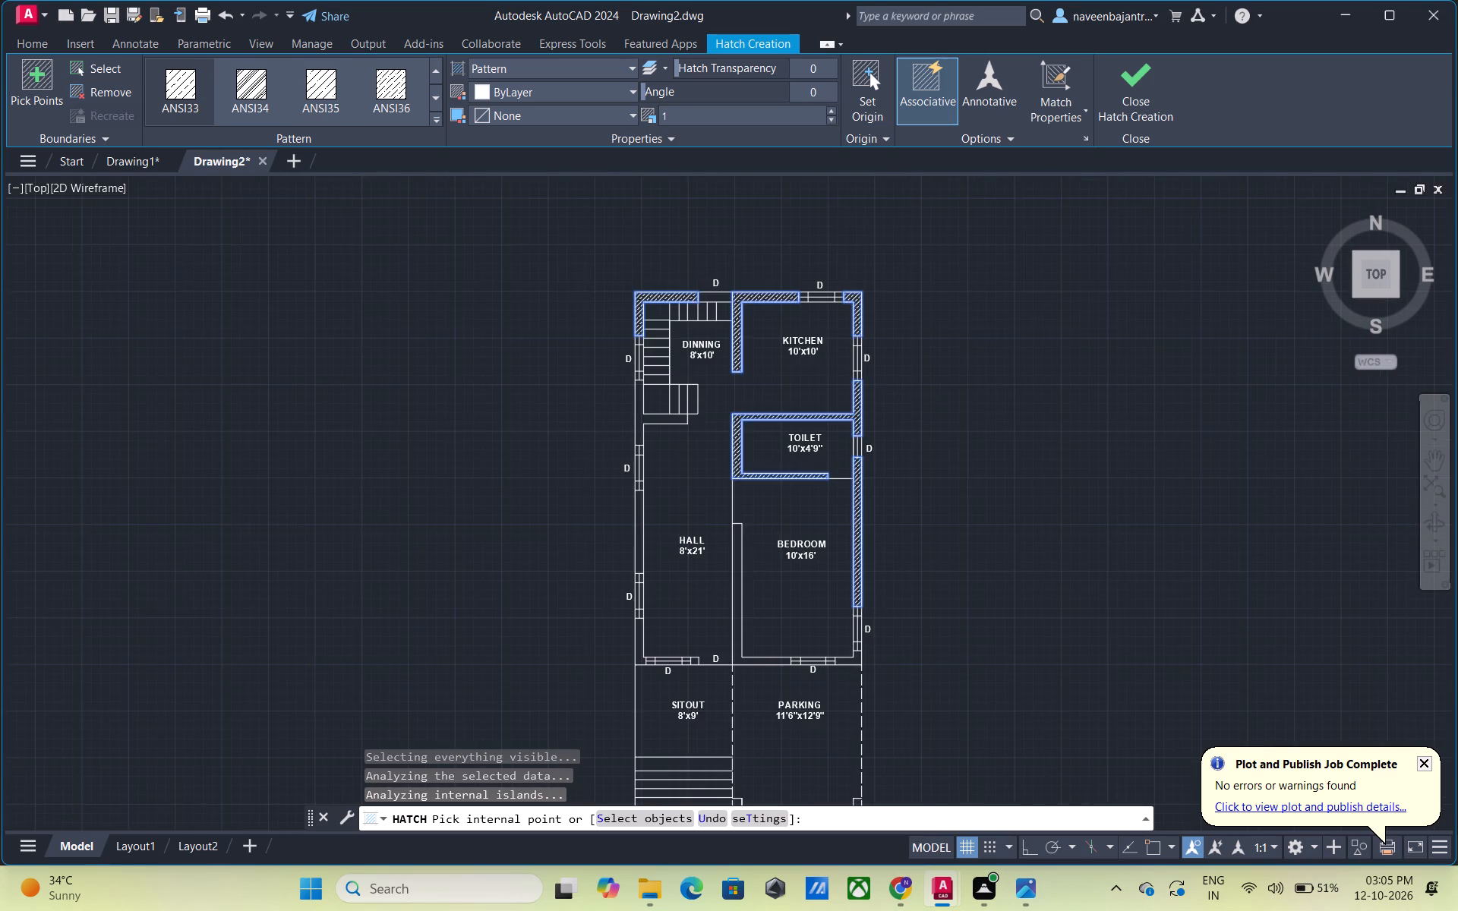
{"action": "middle_click_drag", "start_coordinate": [855, 515], "coordinate": [883, 416]}
{"action": "scroll", "coordinate": [823, 473], "scroll_direction": "up", "scroll_amount": 2}
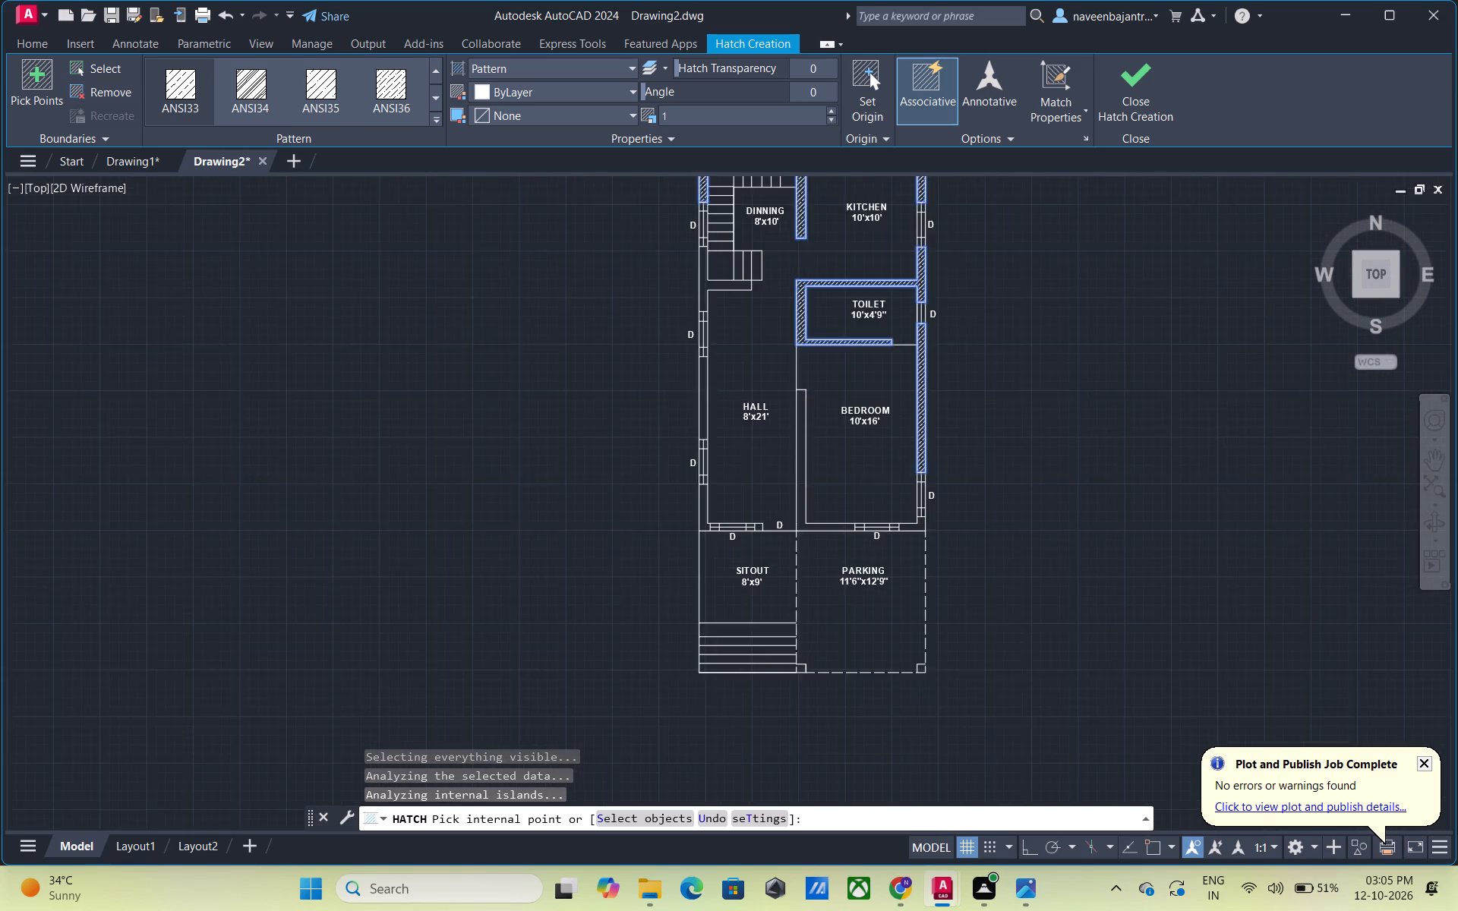
{"action": "scroll", "coordinate": [823, 473], "scroll_direction": "up", "scroll_amount": 1}
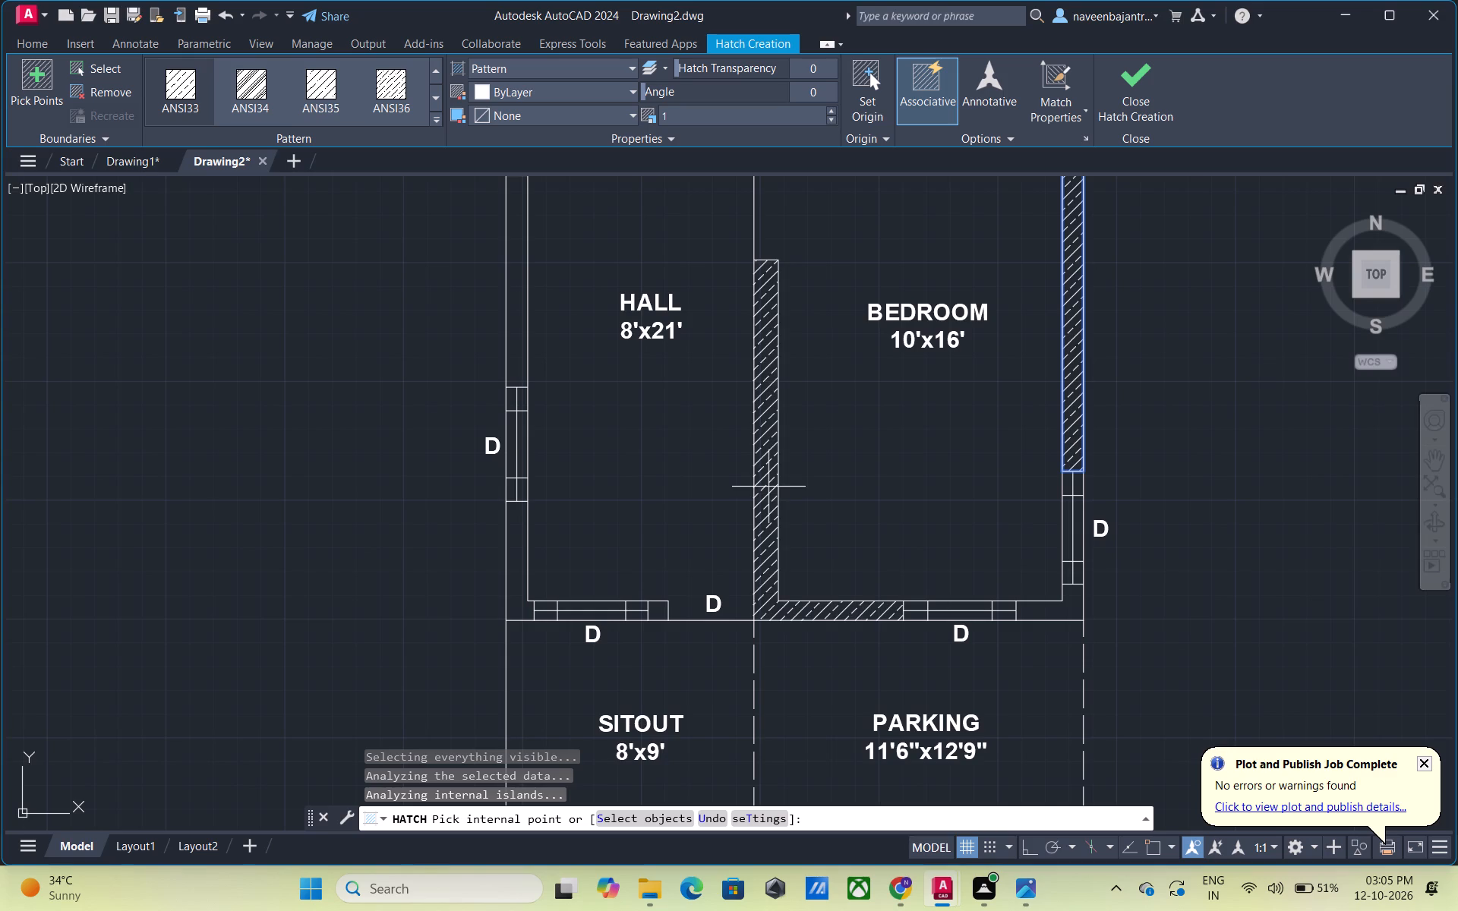
{"action": "left_click", "coordinate": [768, 486]}
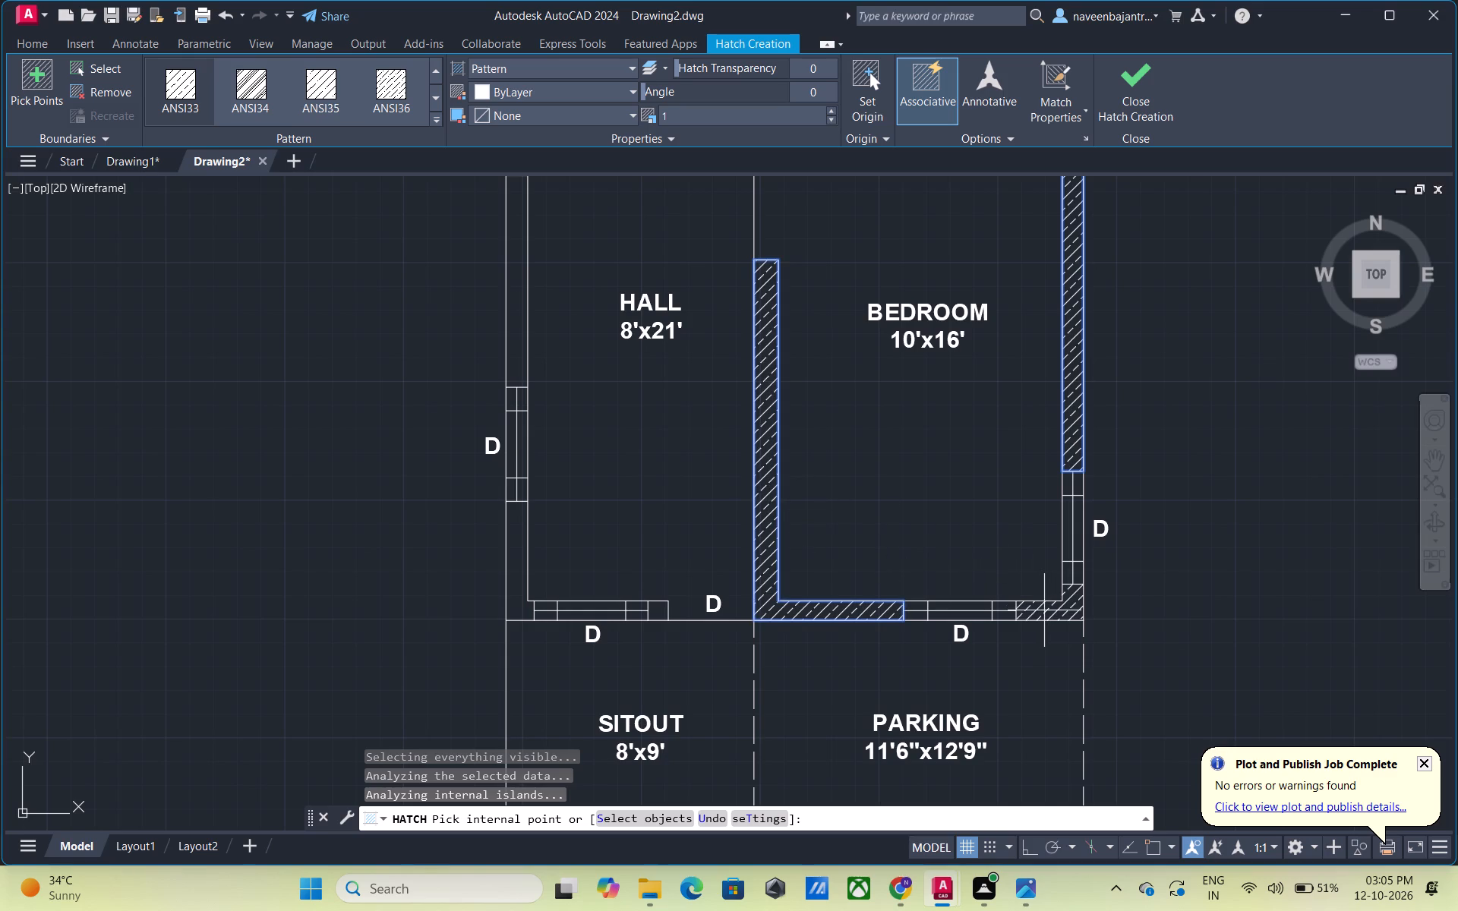
{"action": "left_click", "coordinate": [1044, 610]}
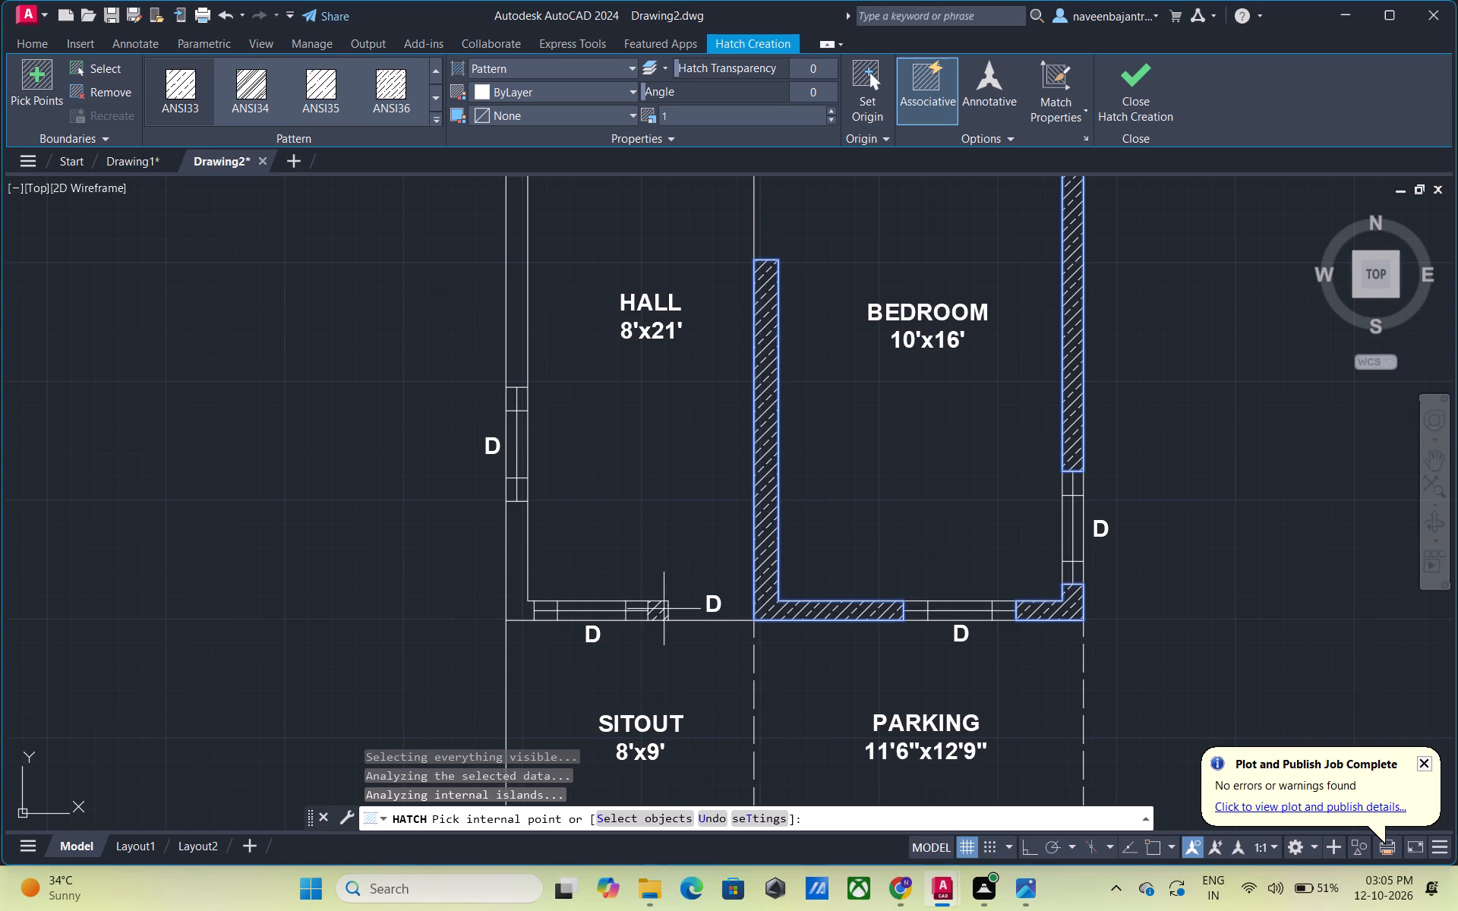
Add the hall's south wall pieces, the west outer wall segments and the wall below the staircase to the ANSI33 hatch, then finish it.
{"action": "left_click", "coordinate": [663, 610]}
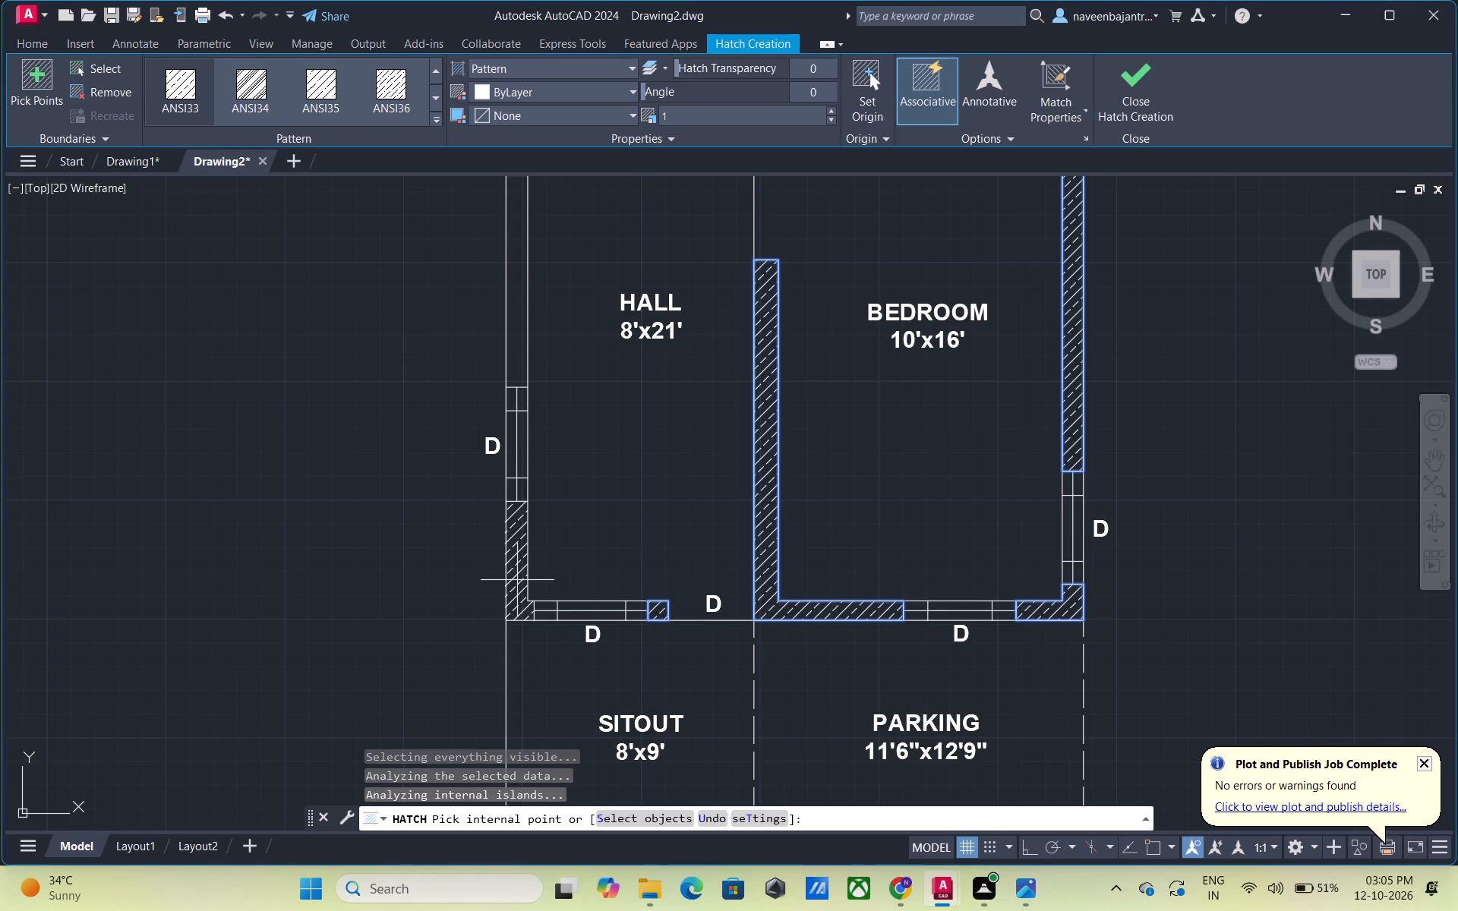
{"action": "left_click", "coordinate": [517, 580]}
{"action": "scroll", "coordinate": [516, 575], "scroll_direction": "down", "scroll_amount": 3}
{"action": "scroll", "coordinate": [517, 509], "scroll_direction": "up", "scroll_amount": 3}
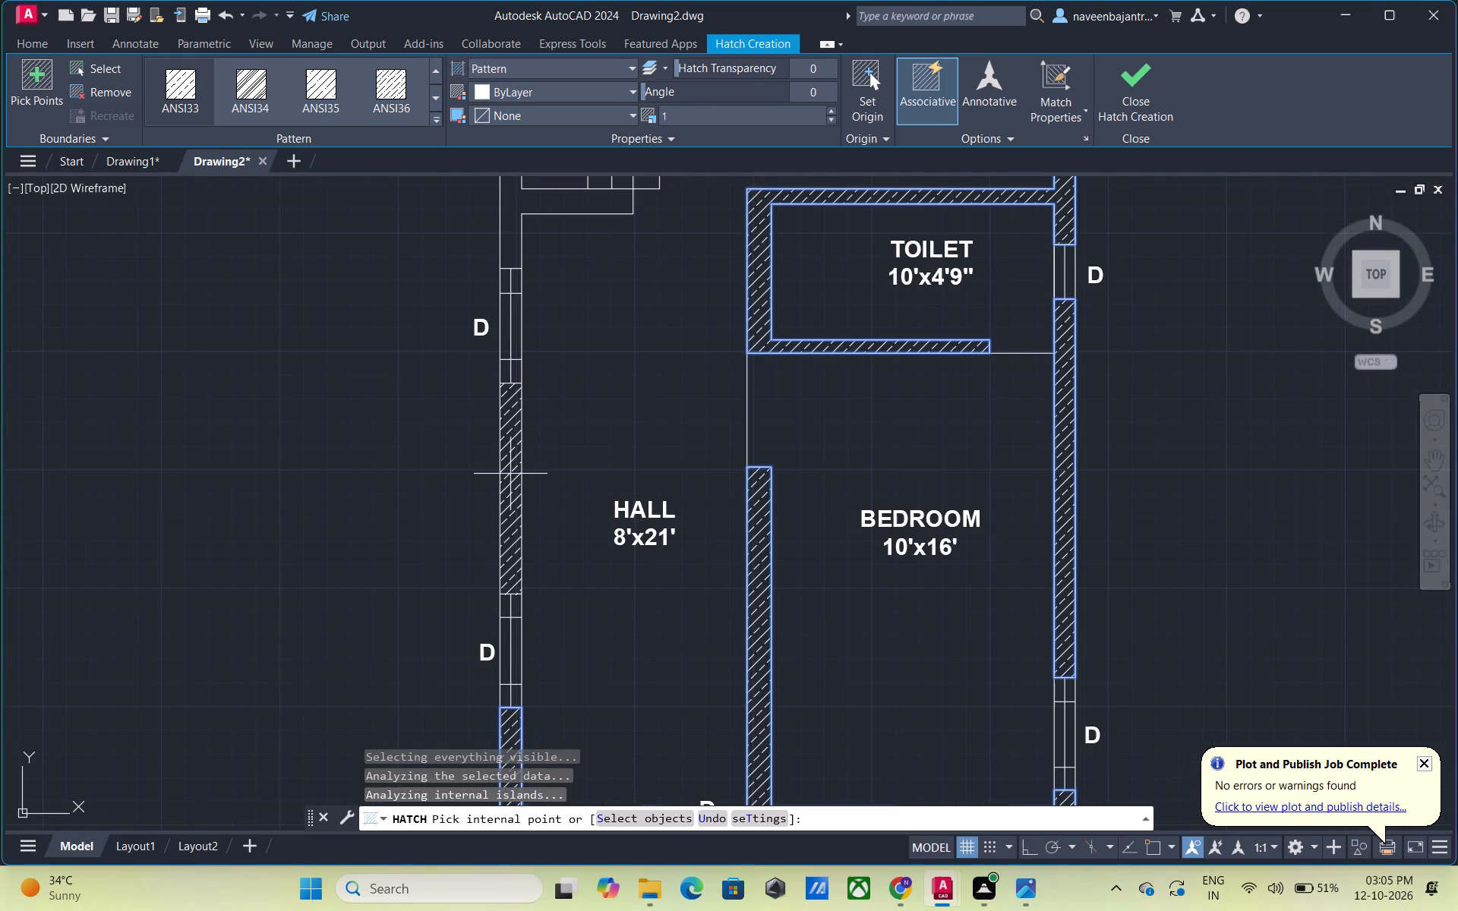
{"action": "left_click", "coordinate": [510, 471]}
{"action": "scroll", "coordinate": [510, 471], "scroll_direction": "down", "scroll_amount": 2}
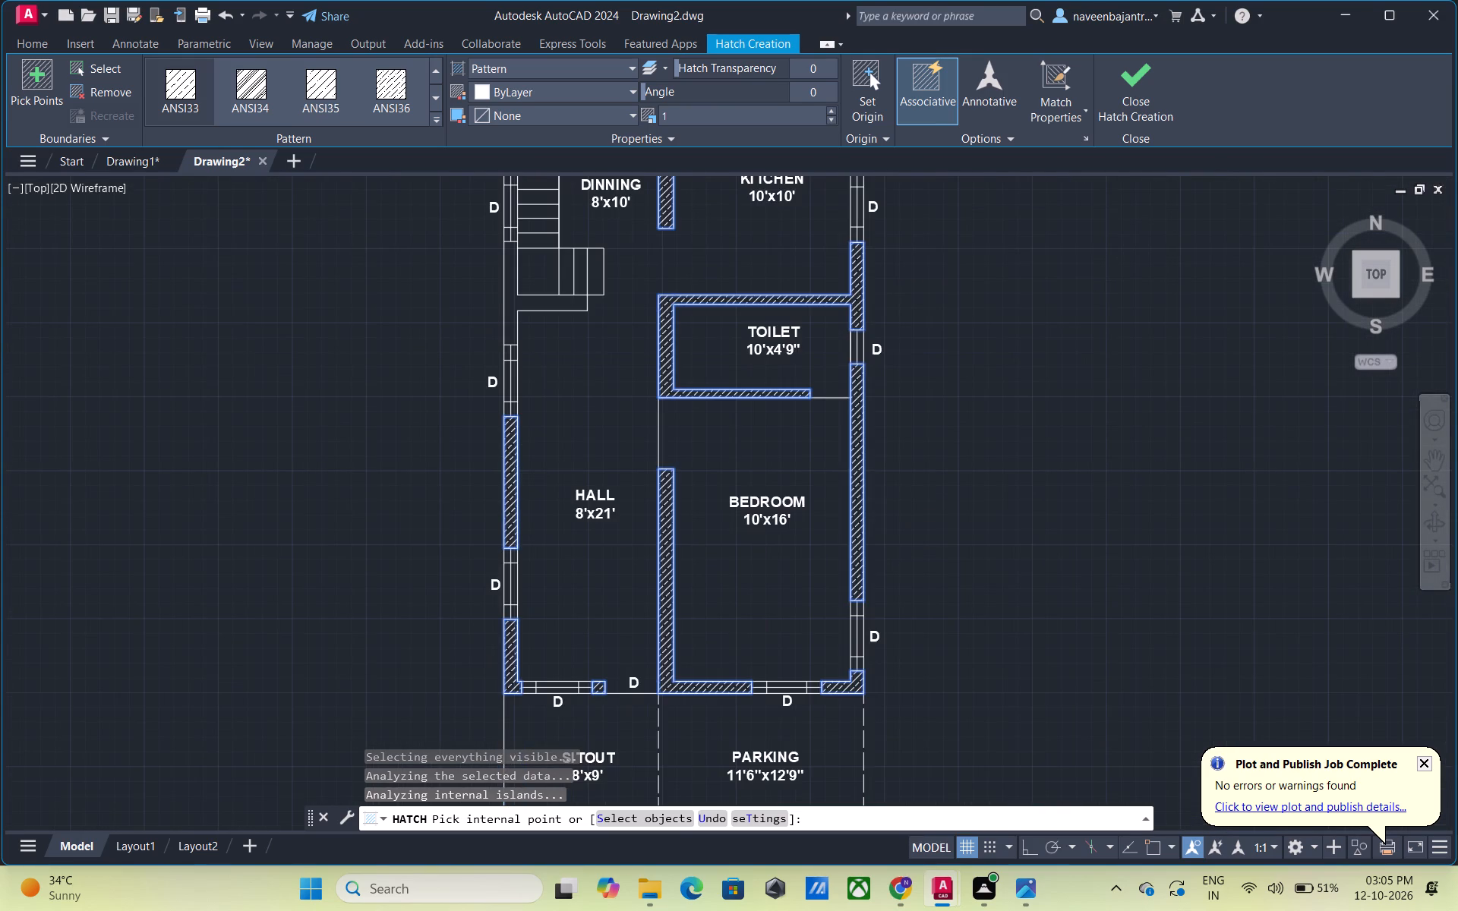
{"action": "scroll", "coordinate": [511, 367], "scroll_direction": "up", "scroll_amount": 2}
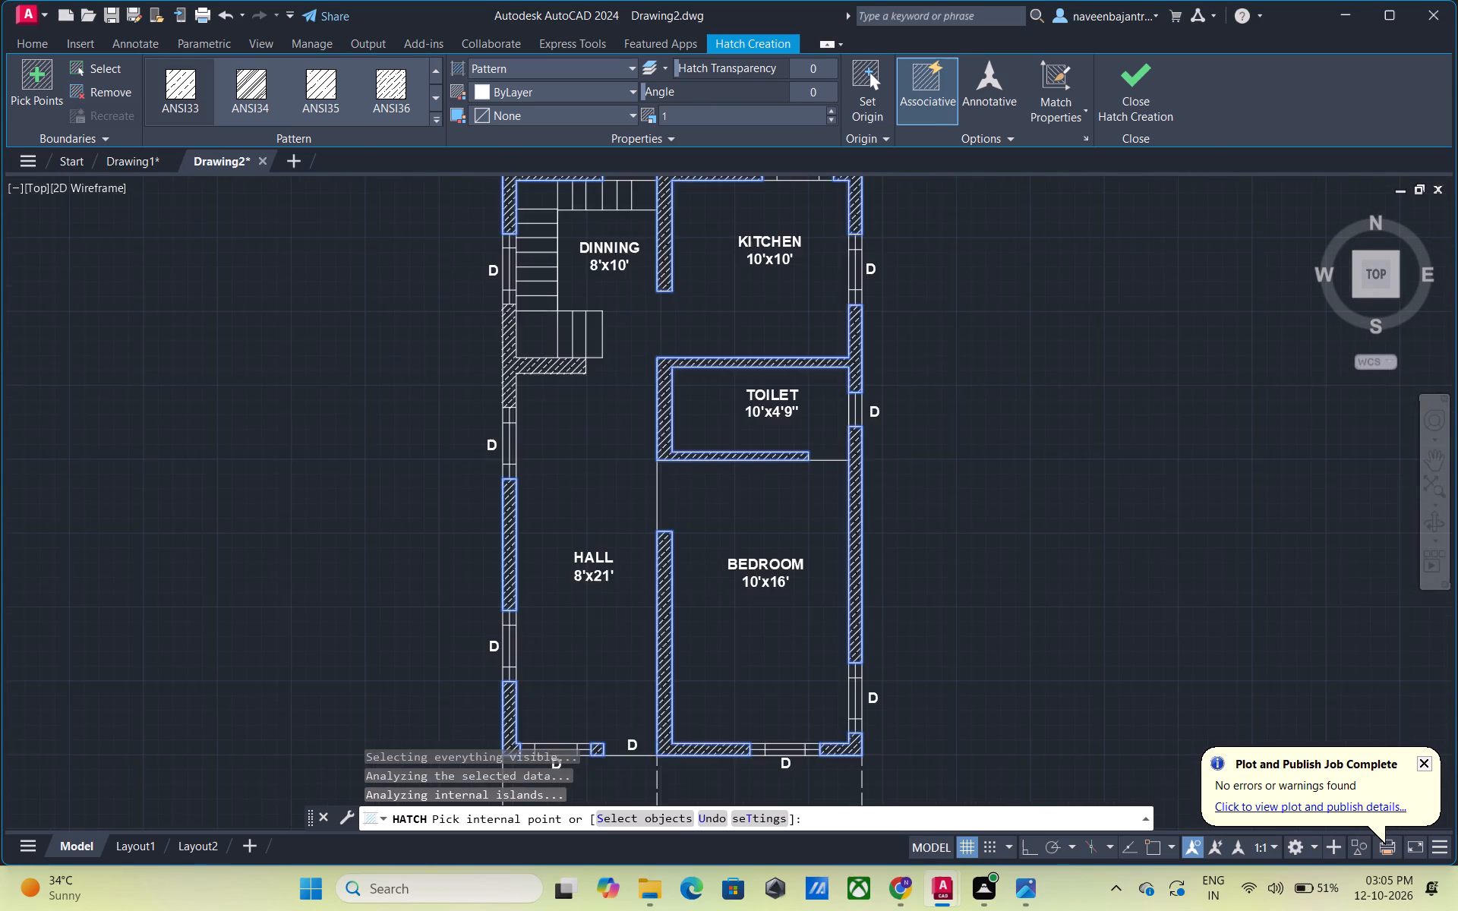
{"action": "scroll", "coordinate": [511, 367], "scroll_direction": "up", "scroll_amount": 1}
{"action": "left_click", "coordinate": [511, 367]}
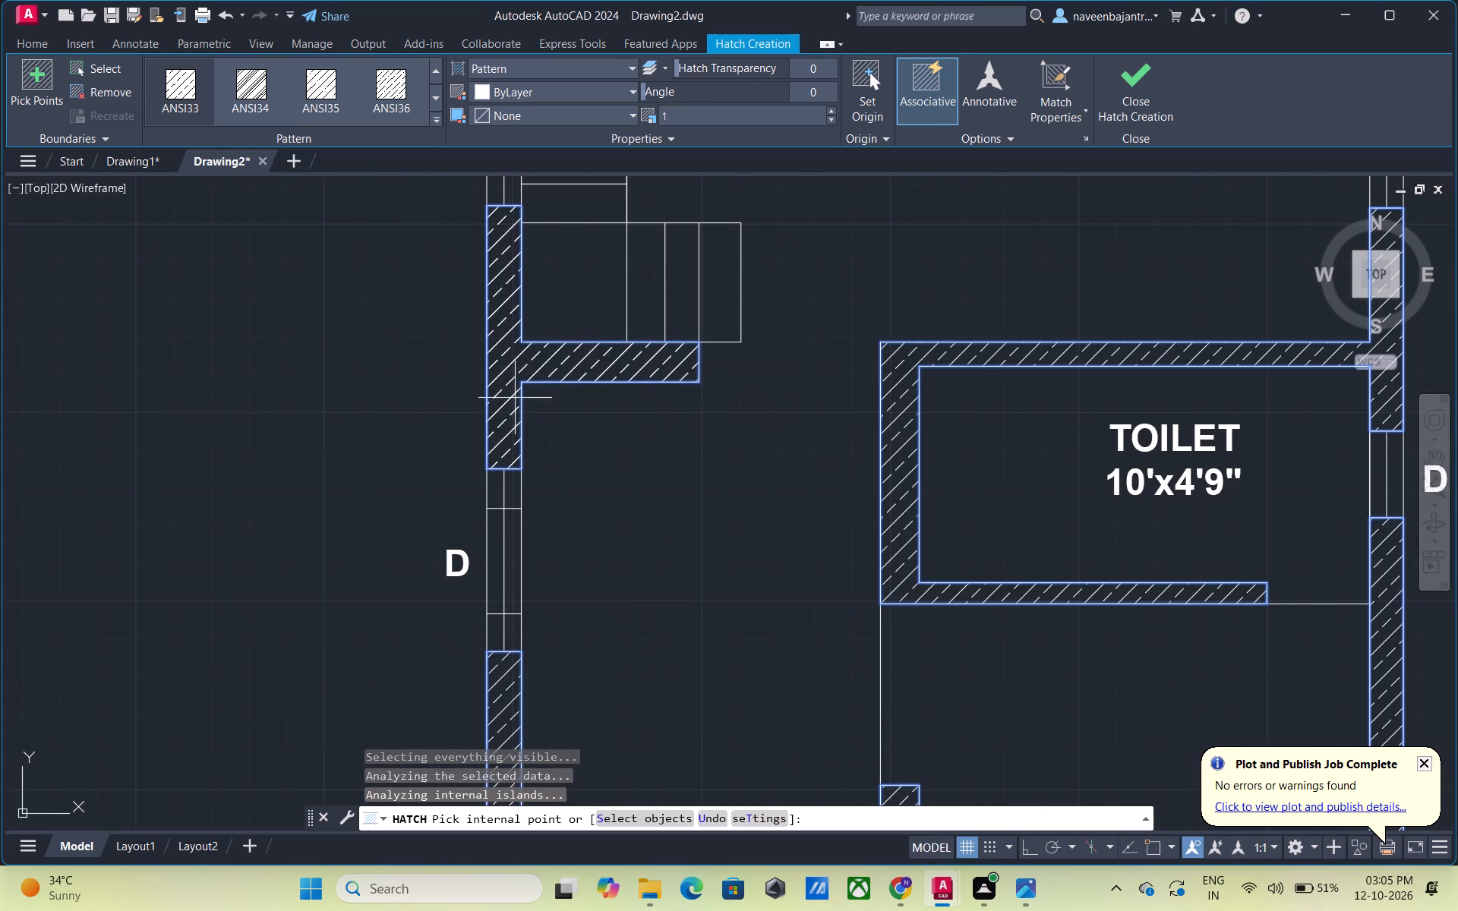
{"action": "scroll", "coordinate": [543, 449], "scroll_direction": "down", "scroll_amount": 3}
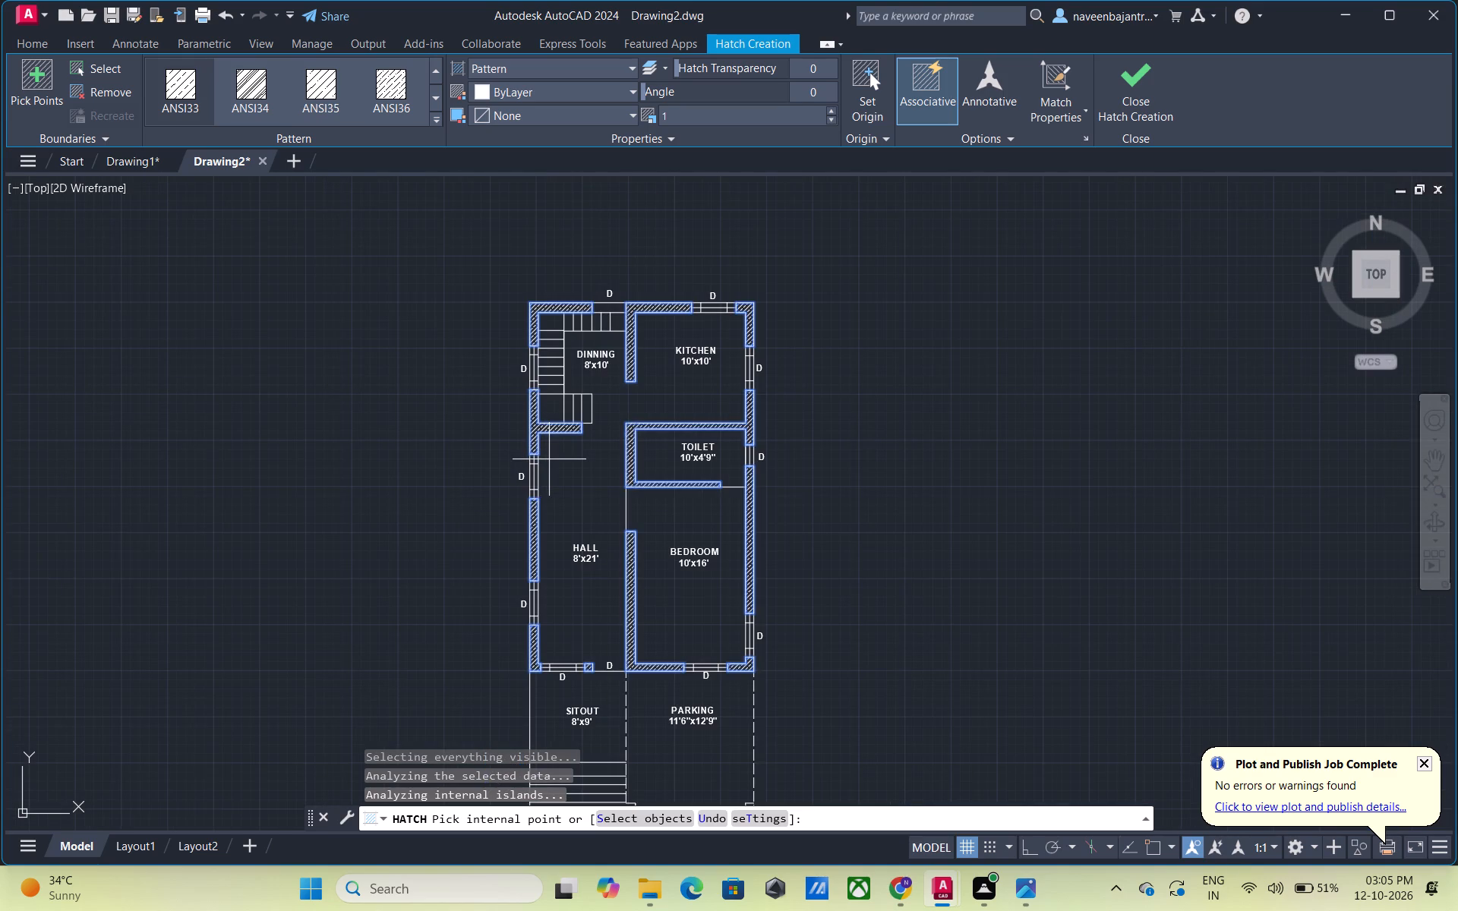
{"action": "key", "text": "grave"}
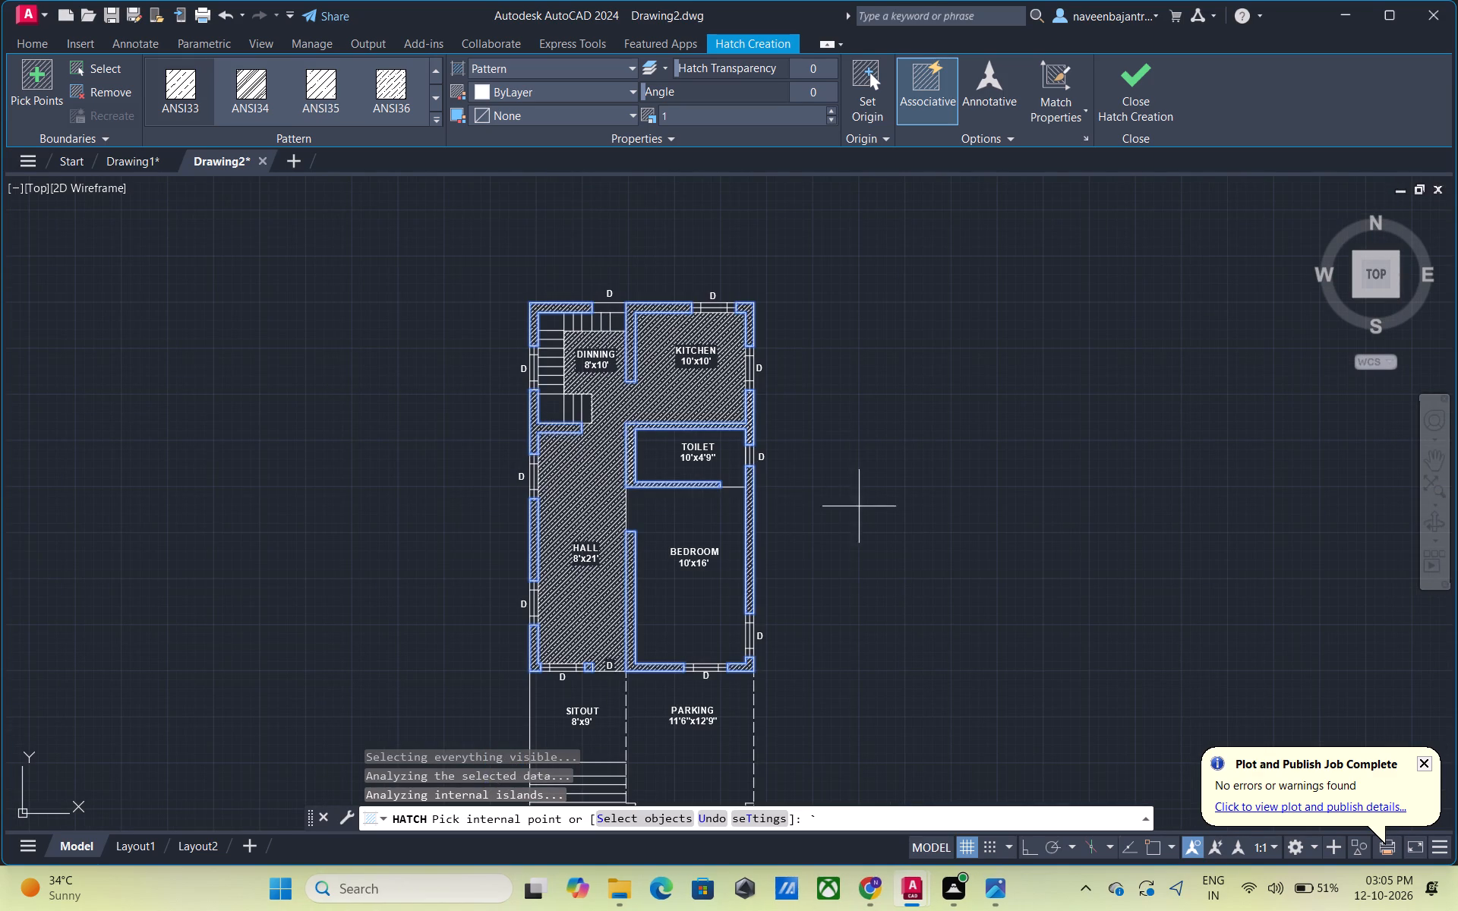
{"action": "key", "text": "Escape"}
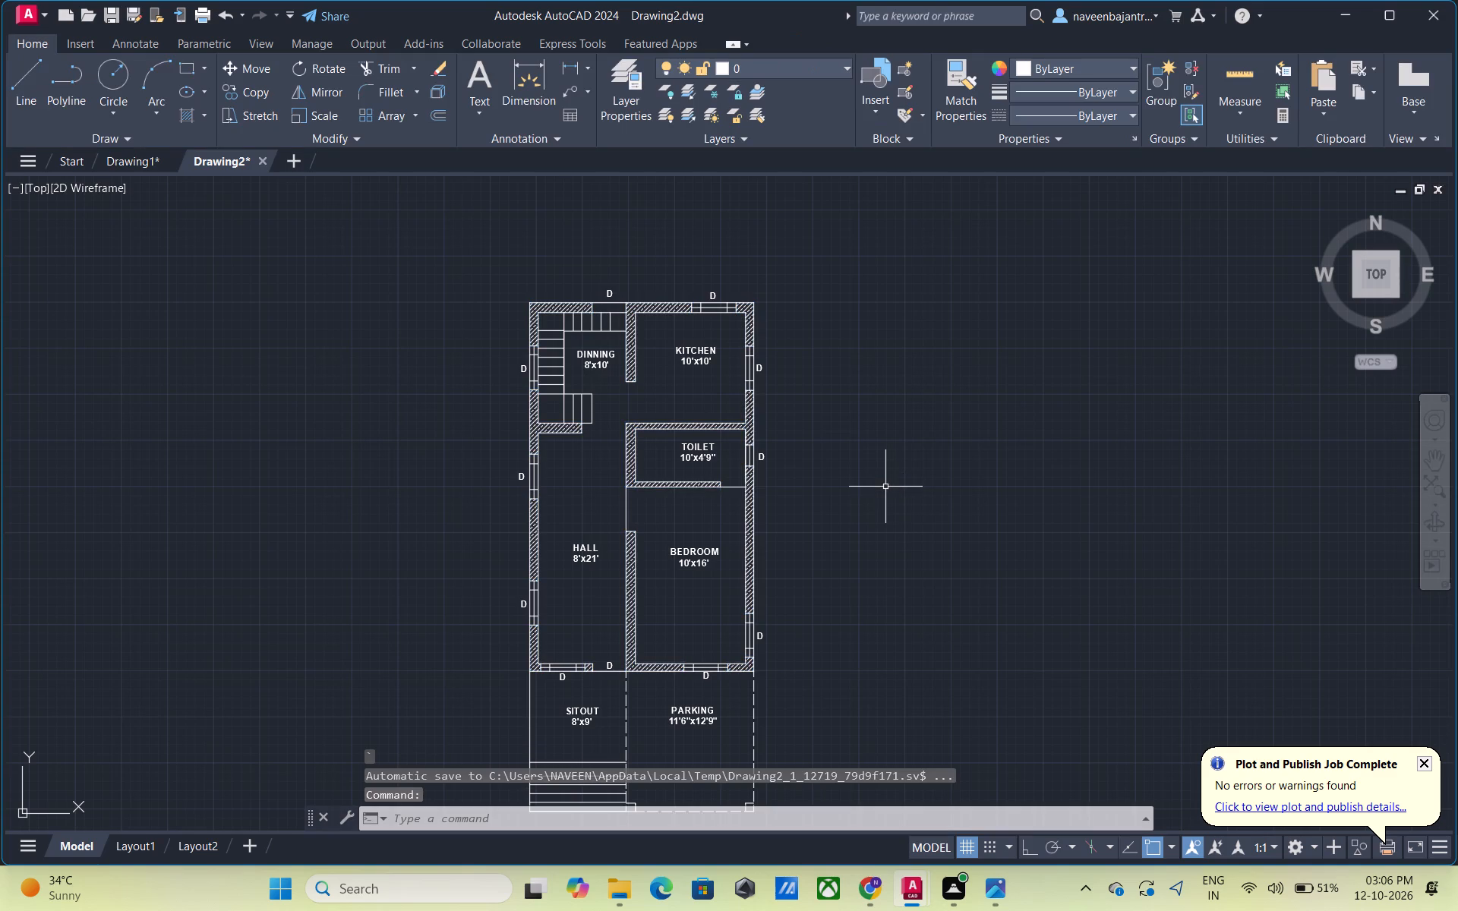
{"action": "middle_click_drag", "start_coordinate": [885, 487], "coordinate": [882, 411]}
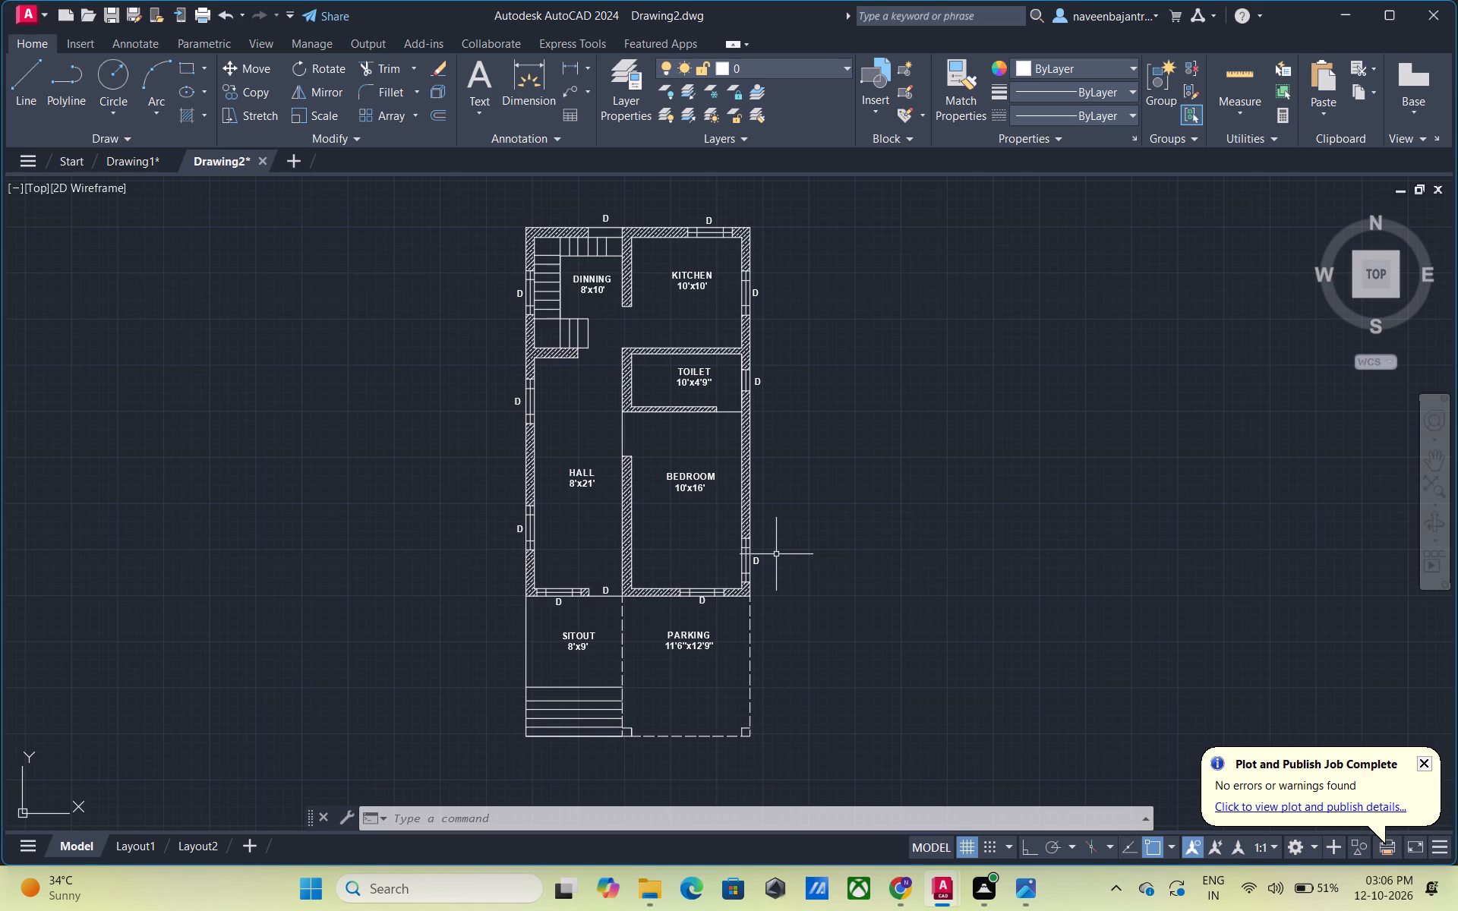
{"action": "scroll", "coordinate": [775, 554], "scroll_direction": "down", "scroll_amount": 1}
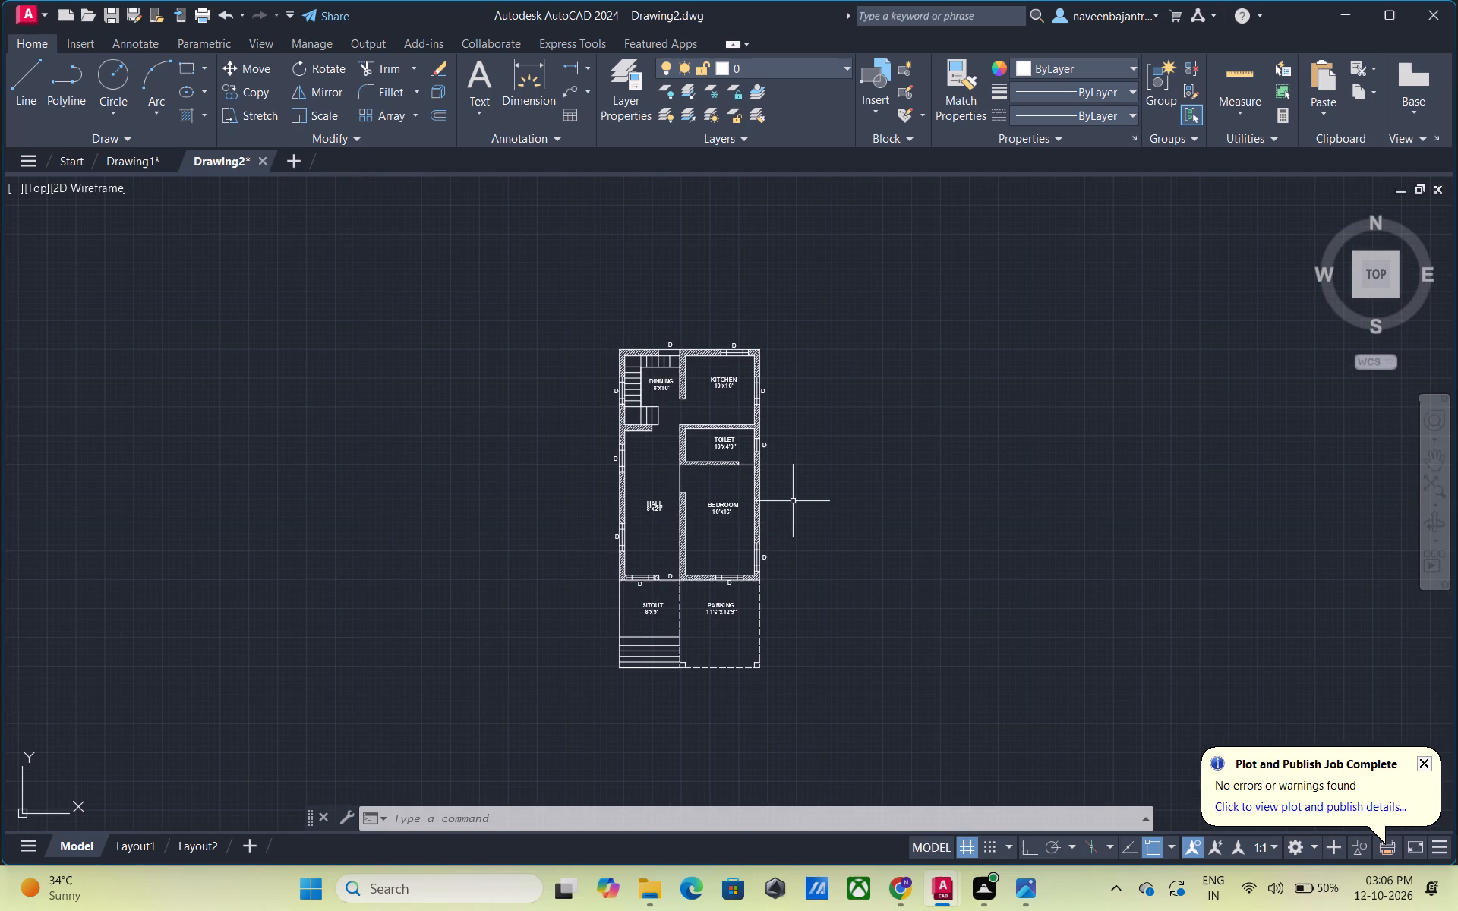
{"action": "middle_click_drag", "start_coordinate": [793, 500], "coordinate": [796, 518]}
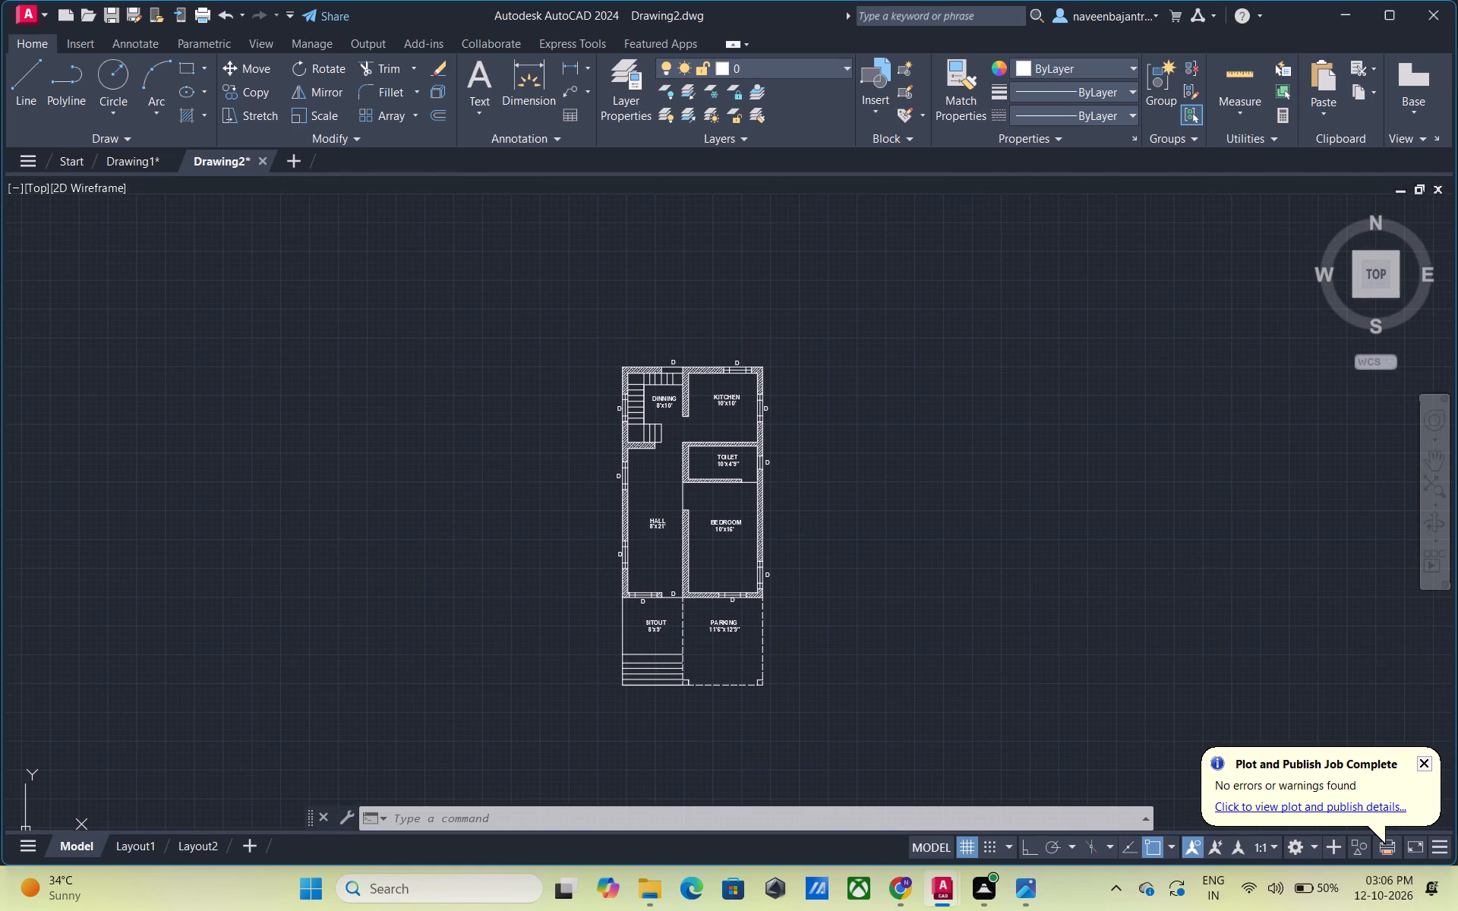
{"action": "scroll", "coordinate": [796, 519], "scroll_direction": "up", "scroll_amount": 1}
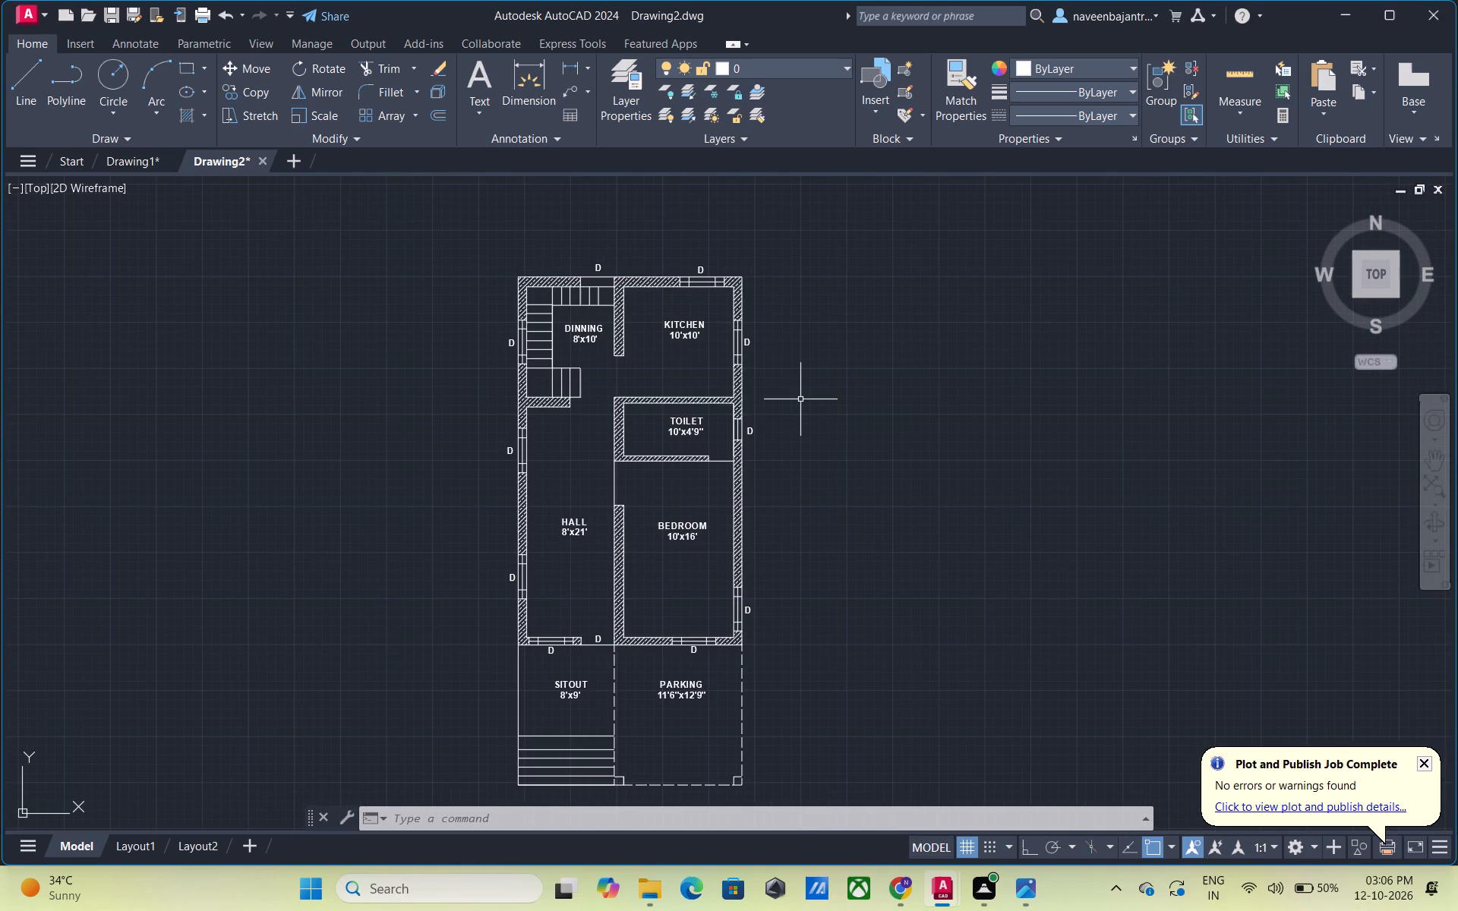
Change the label above the kitchen's north wall opening from D to W.
{"action": "middle_click_drag", "start_coordinate": [789, 381], "coordinate": [992, 460]}
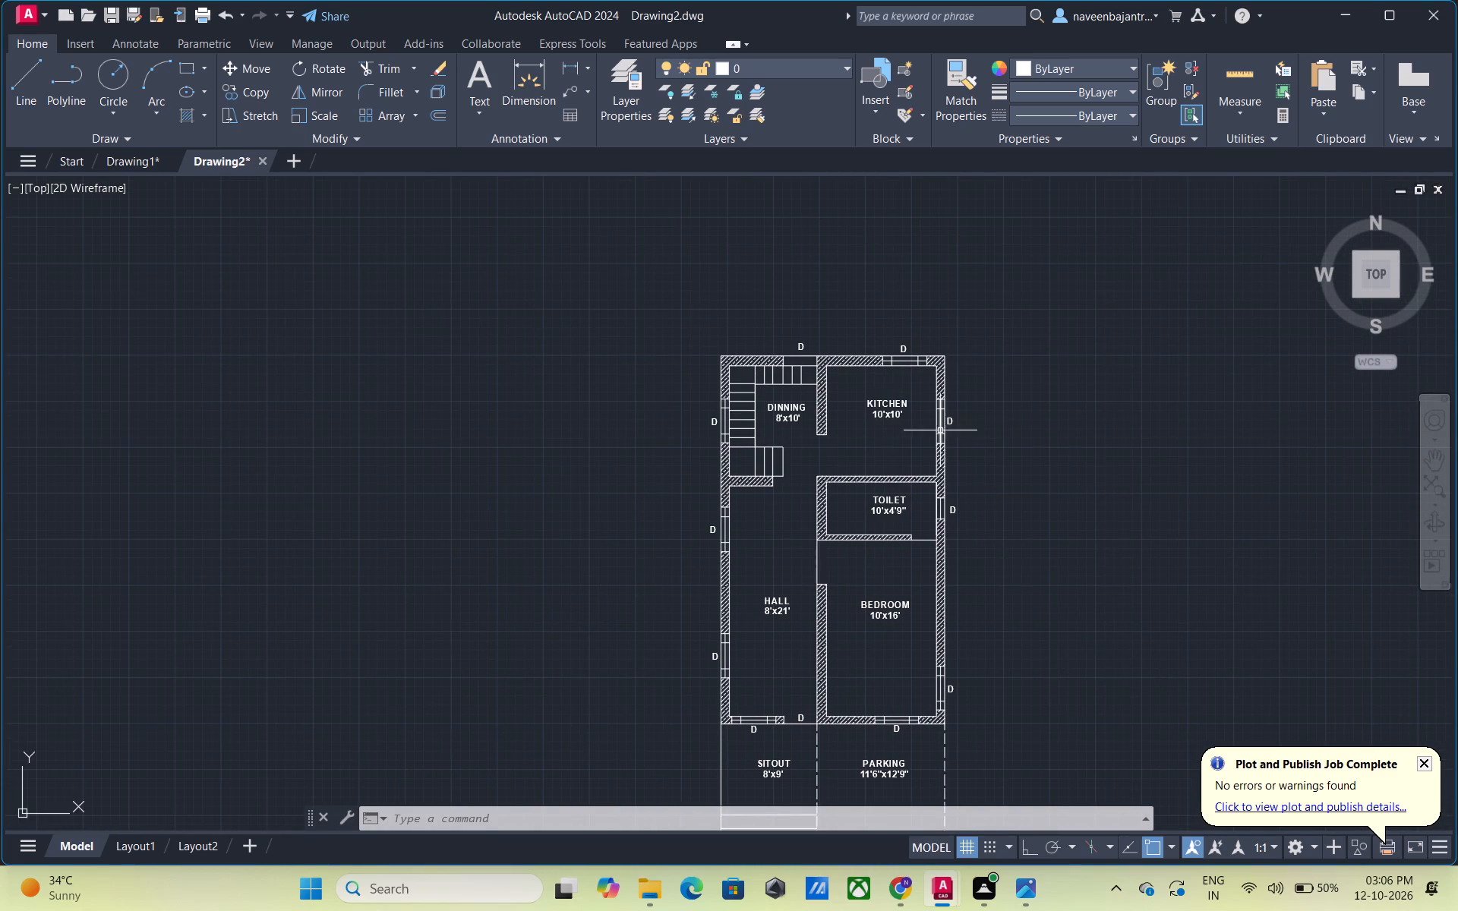
{"action": "scroll", "coordinate": [872, 385], "scroll_direction": "up", "scroll_amount": 2}
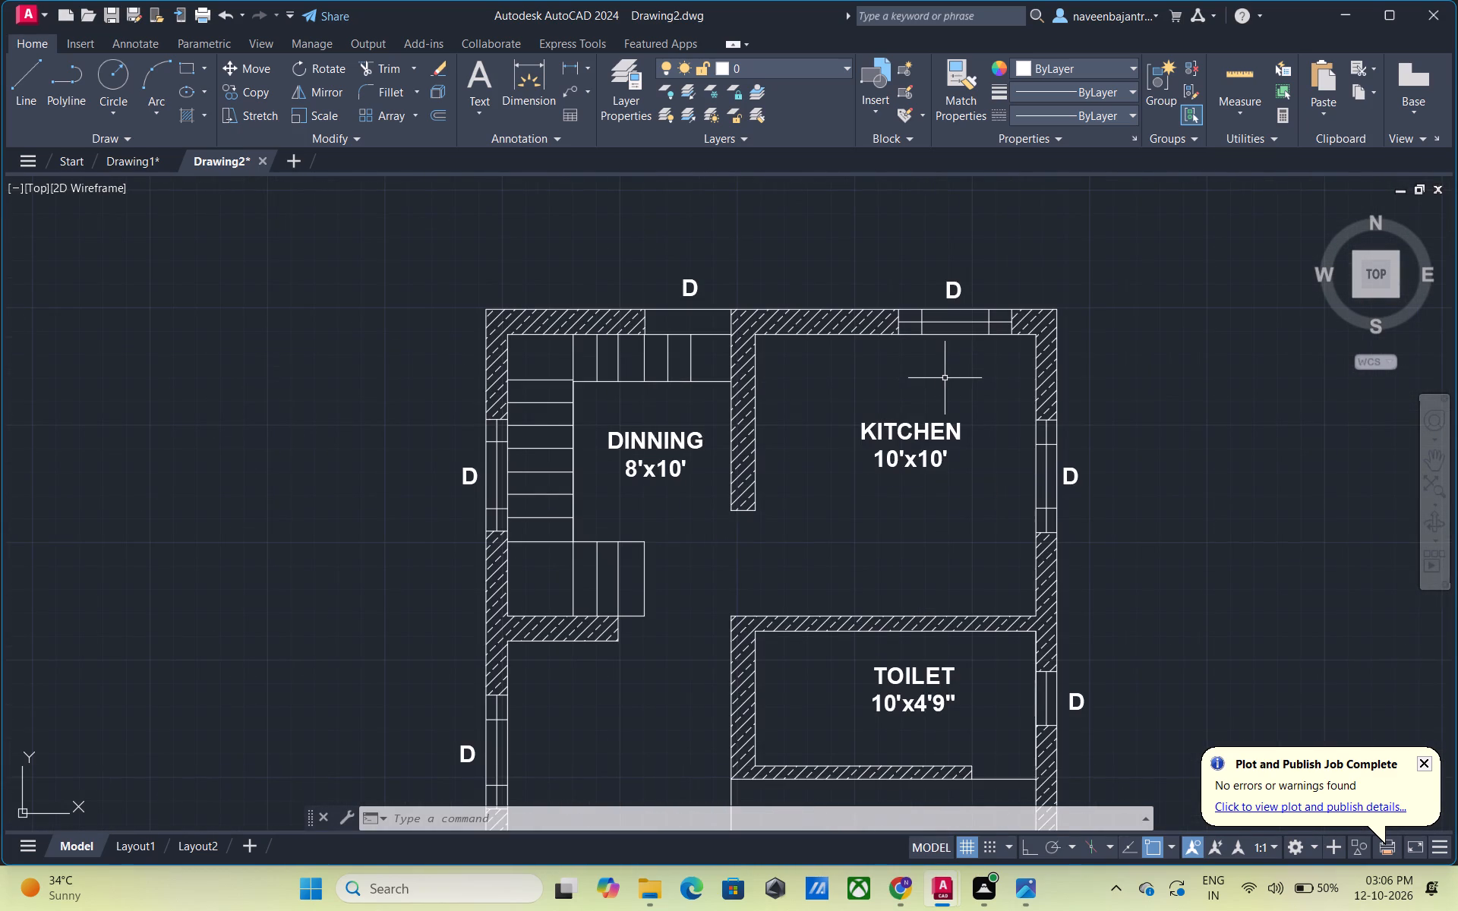
{"action": "middle_click_drag", "start_coordinate": [945, 378], "coordinate": [830, 446]}
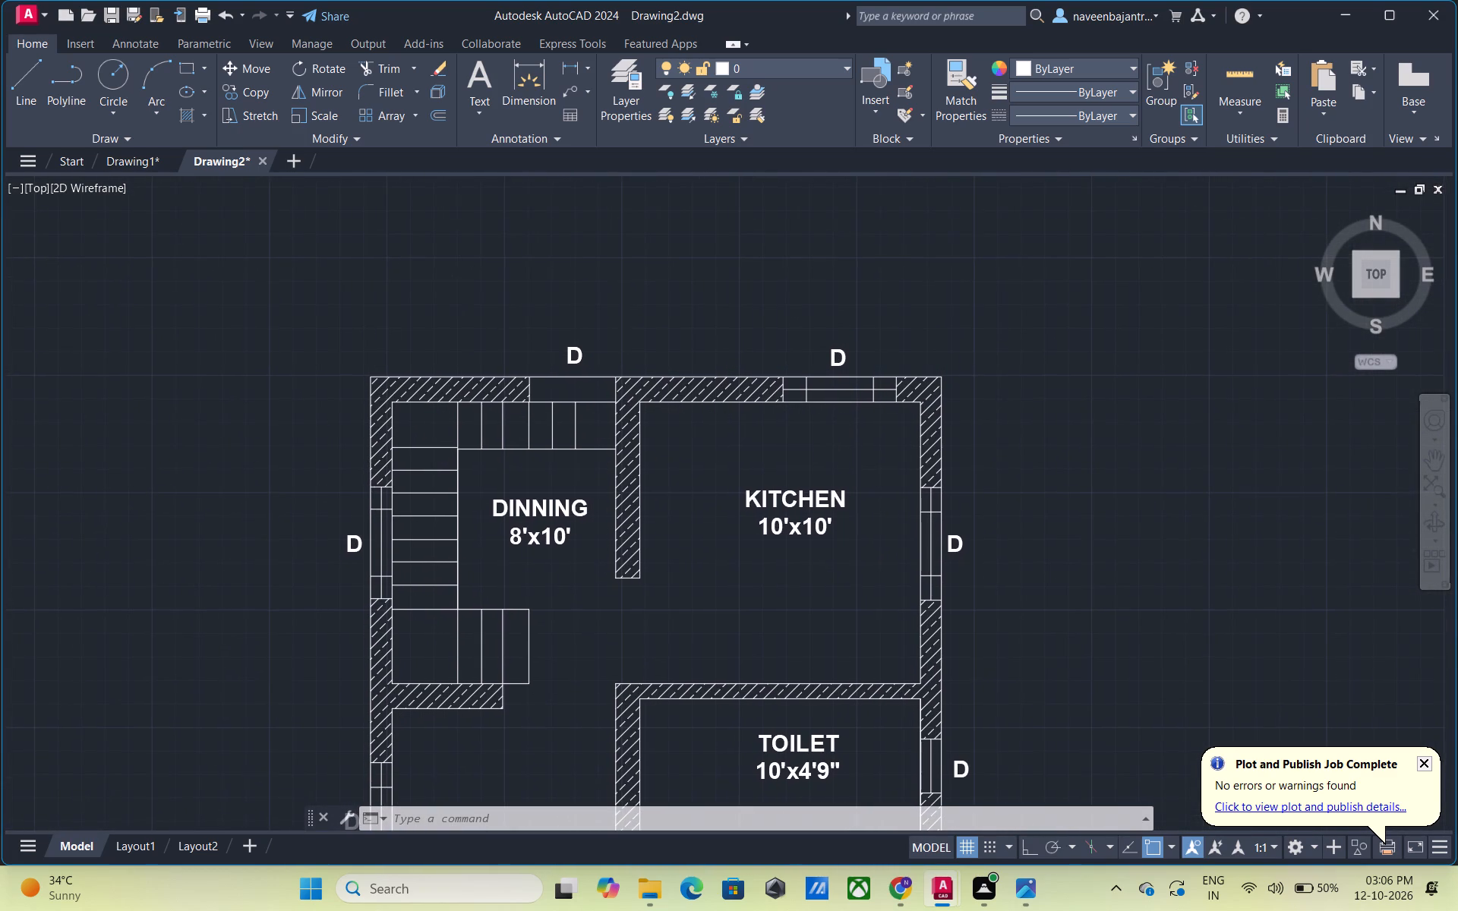
{"action": "left_click", "coordinate": [843, 361]}
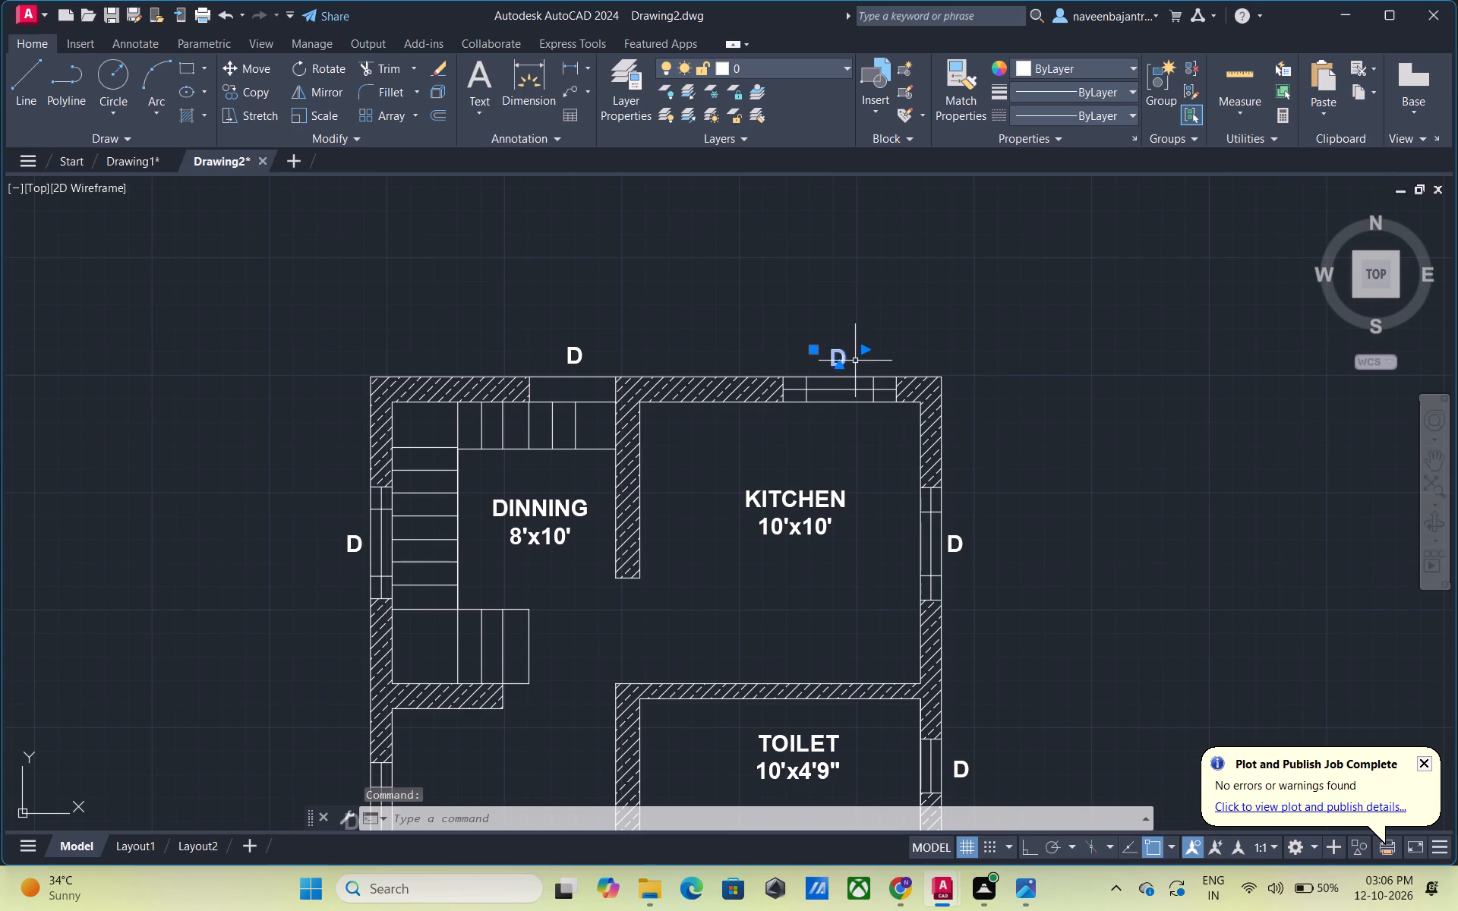
{"action": "double_click", "coordinate": [858, 361]}
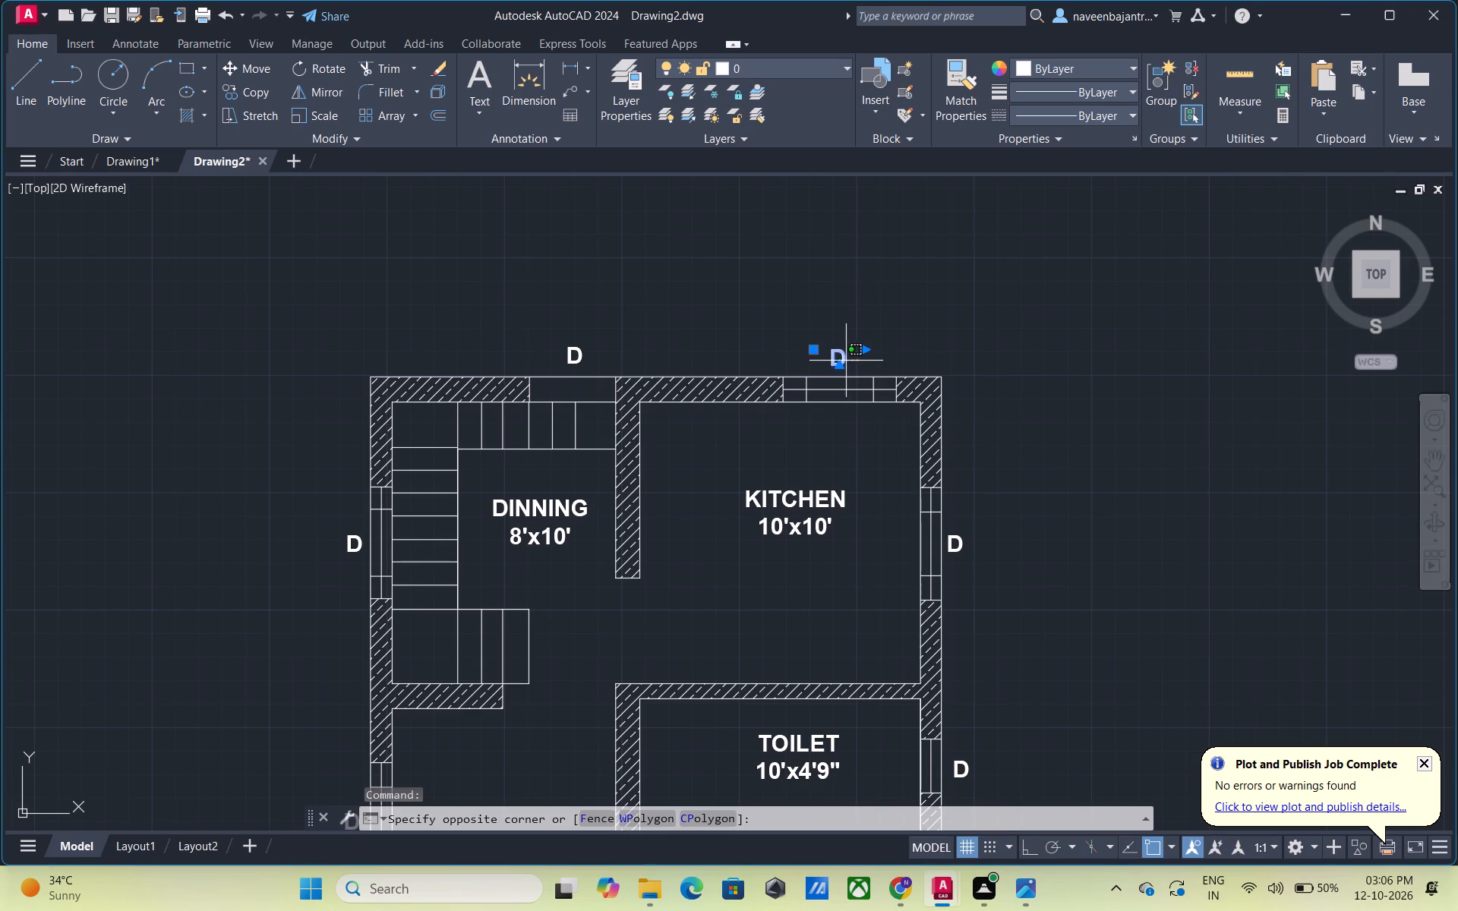
{"action": "left_click", "coordinate": [846, 361]}
{"action": "left_click", "coordinate": [846, 361]}
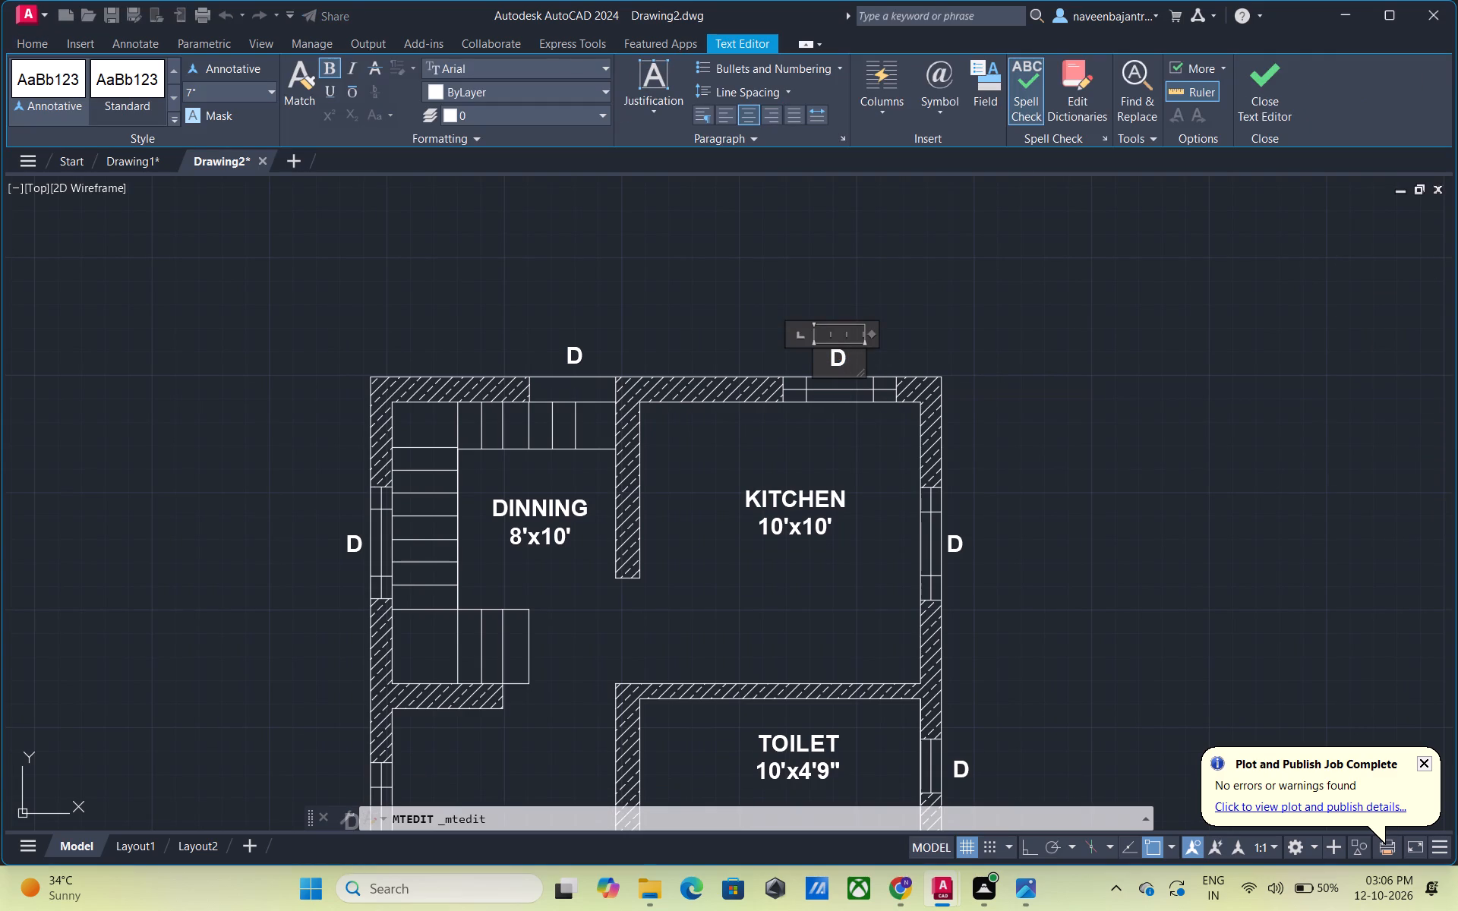
{"action": "key", "text": "BackSpace"}
{"action": "key", "text": "w"}
{"action": "left_click", "coordinate": [1245, 91]}
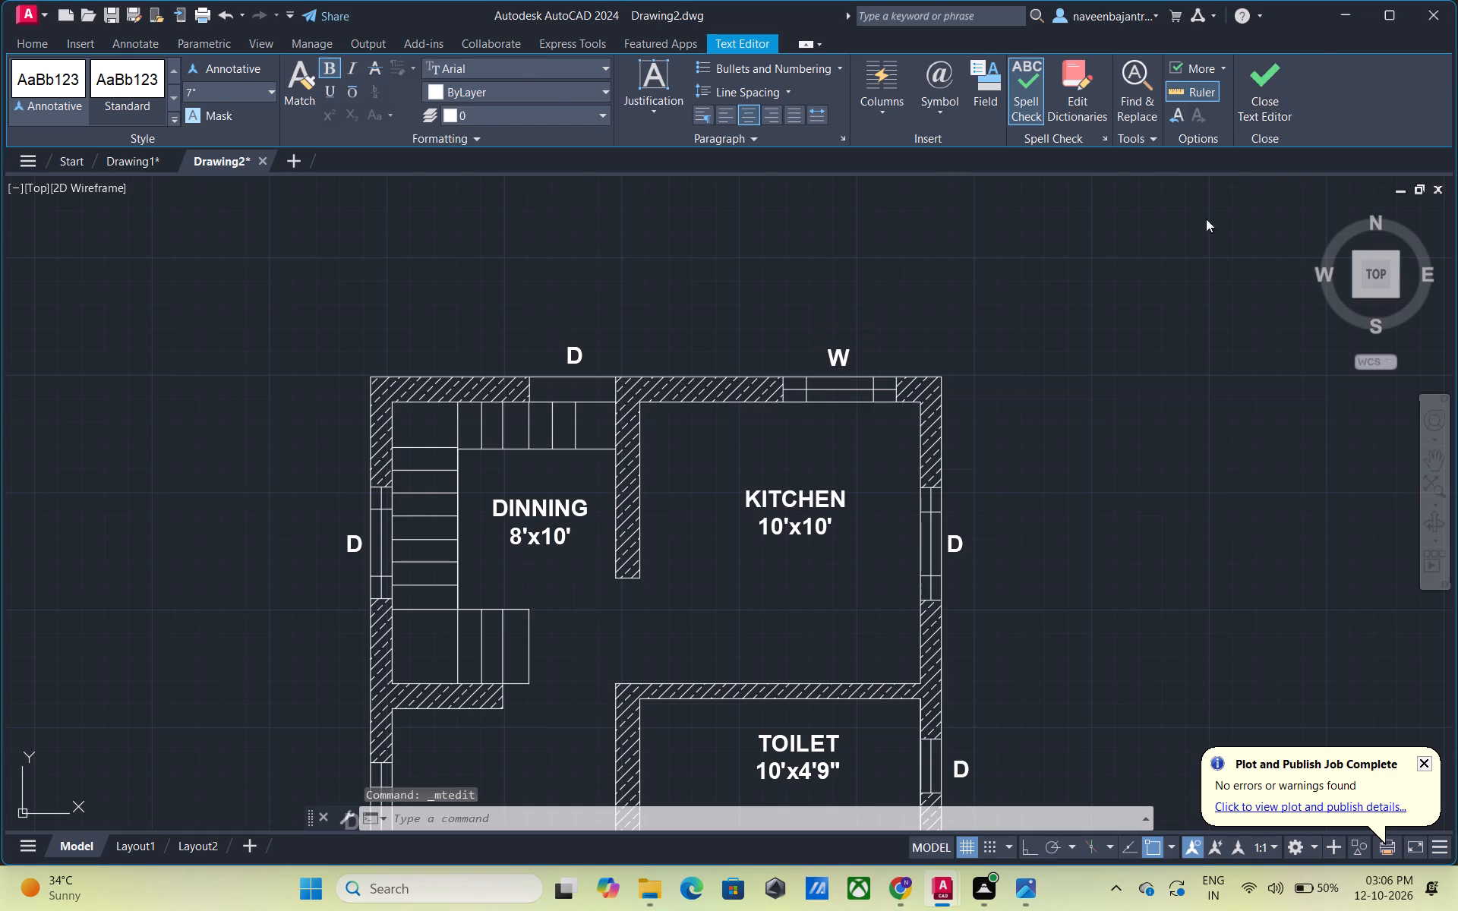
Change the D label beside the kitchen's east wall opening to W.
{"action": "middle_click_drag", "start_coordinate": [1074, 542], "coordinate": [1071, 494]}
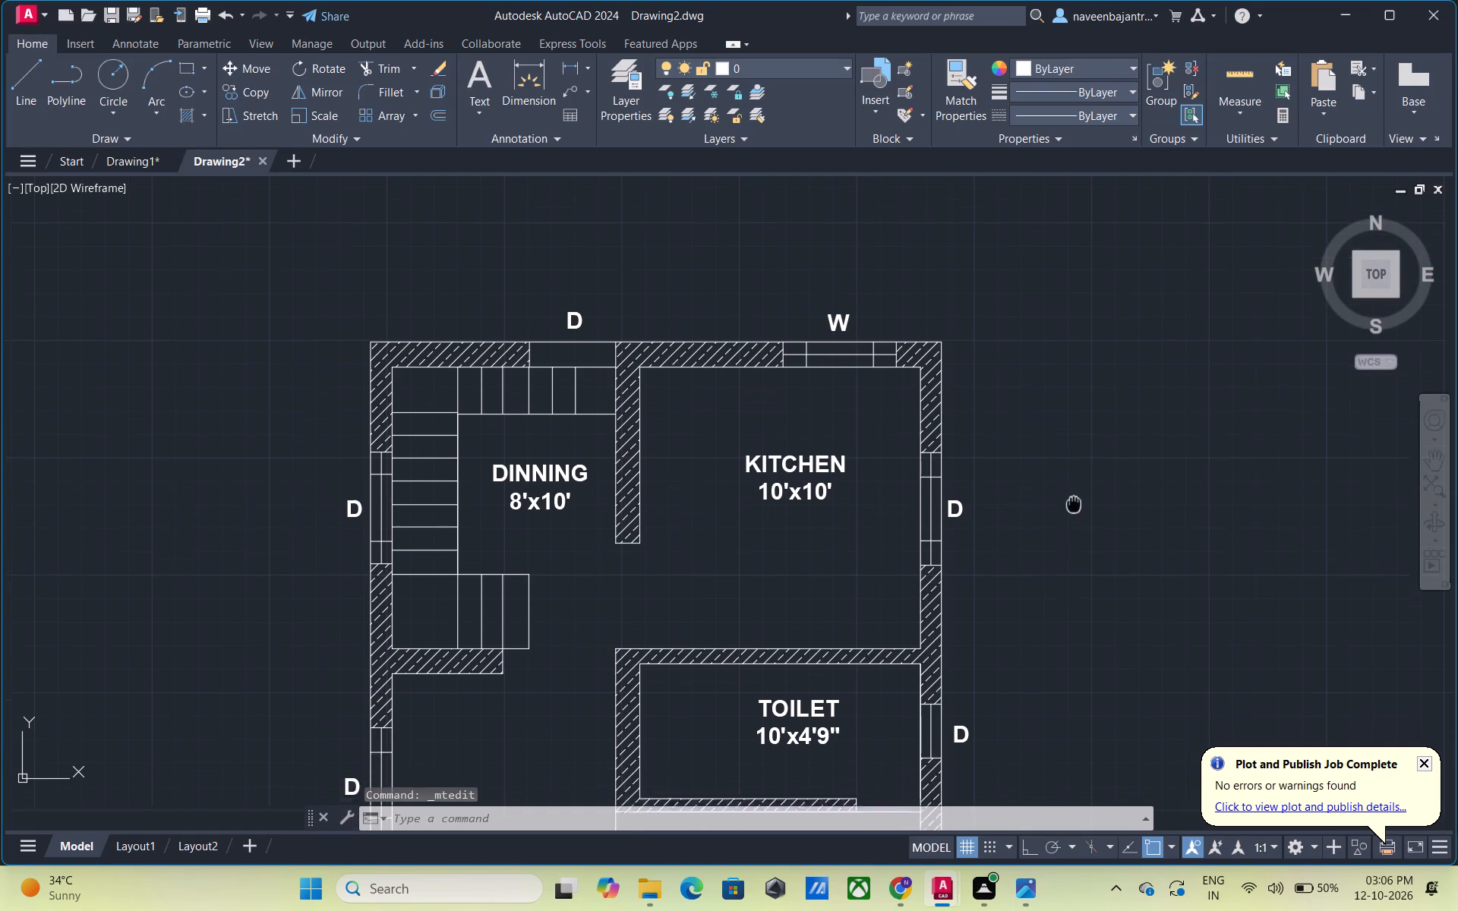
{"action": "middle_click_drag", "start_coordinate": [1071, 494], "coordinate": [1064, 455]}
{"action": "double_click", "coordinate": [951, 455]}
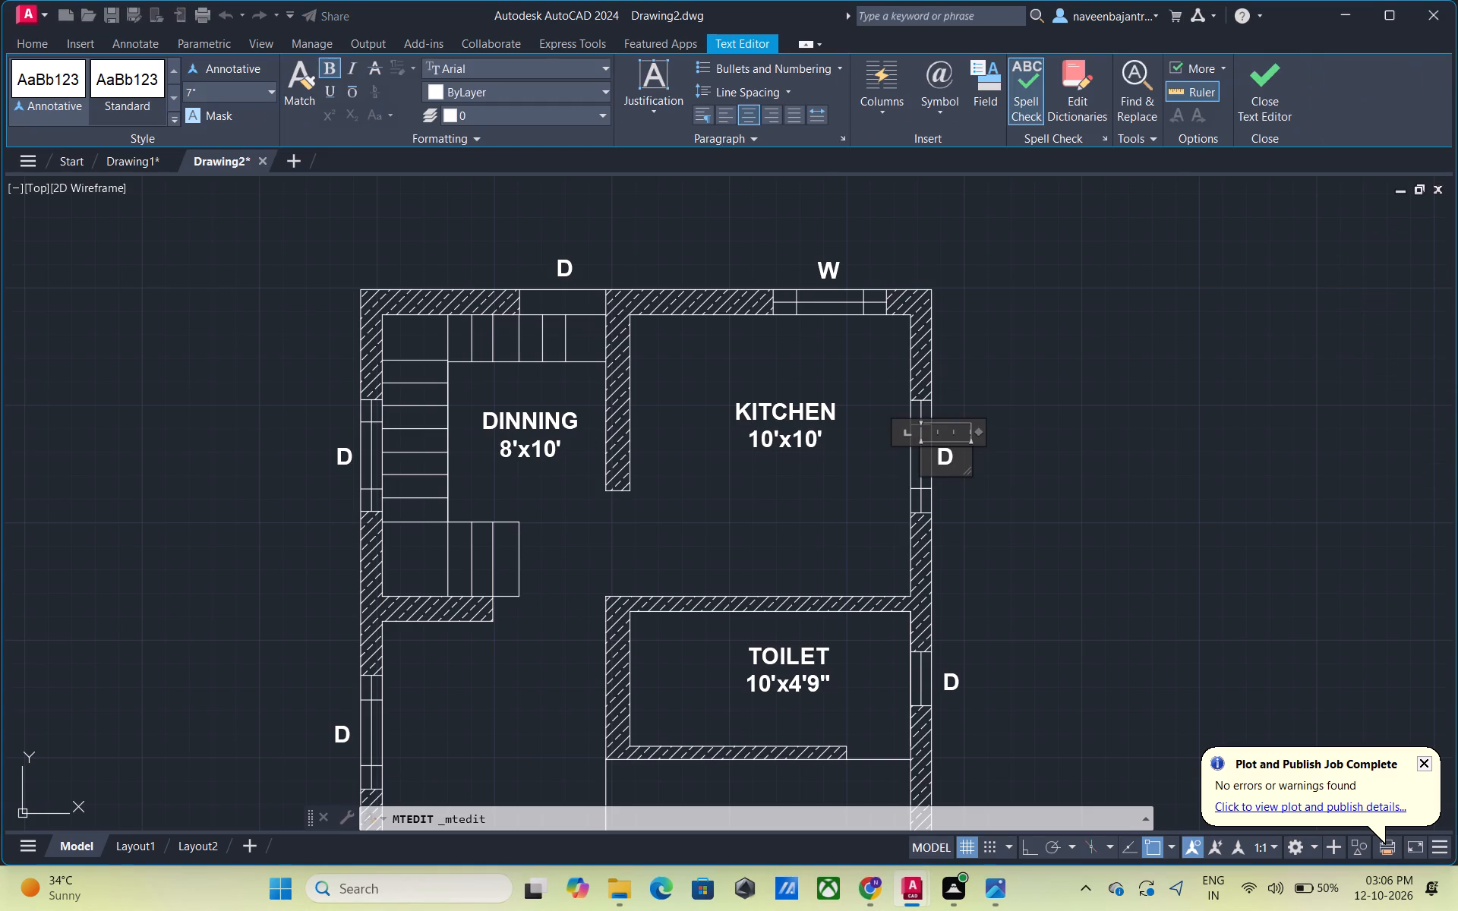
{"action": "key", "text": "BackSpace"}
{"action": "key", "text": "w"}
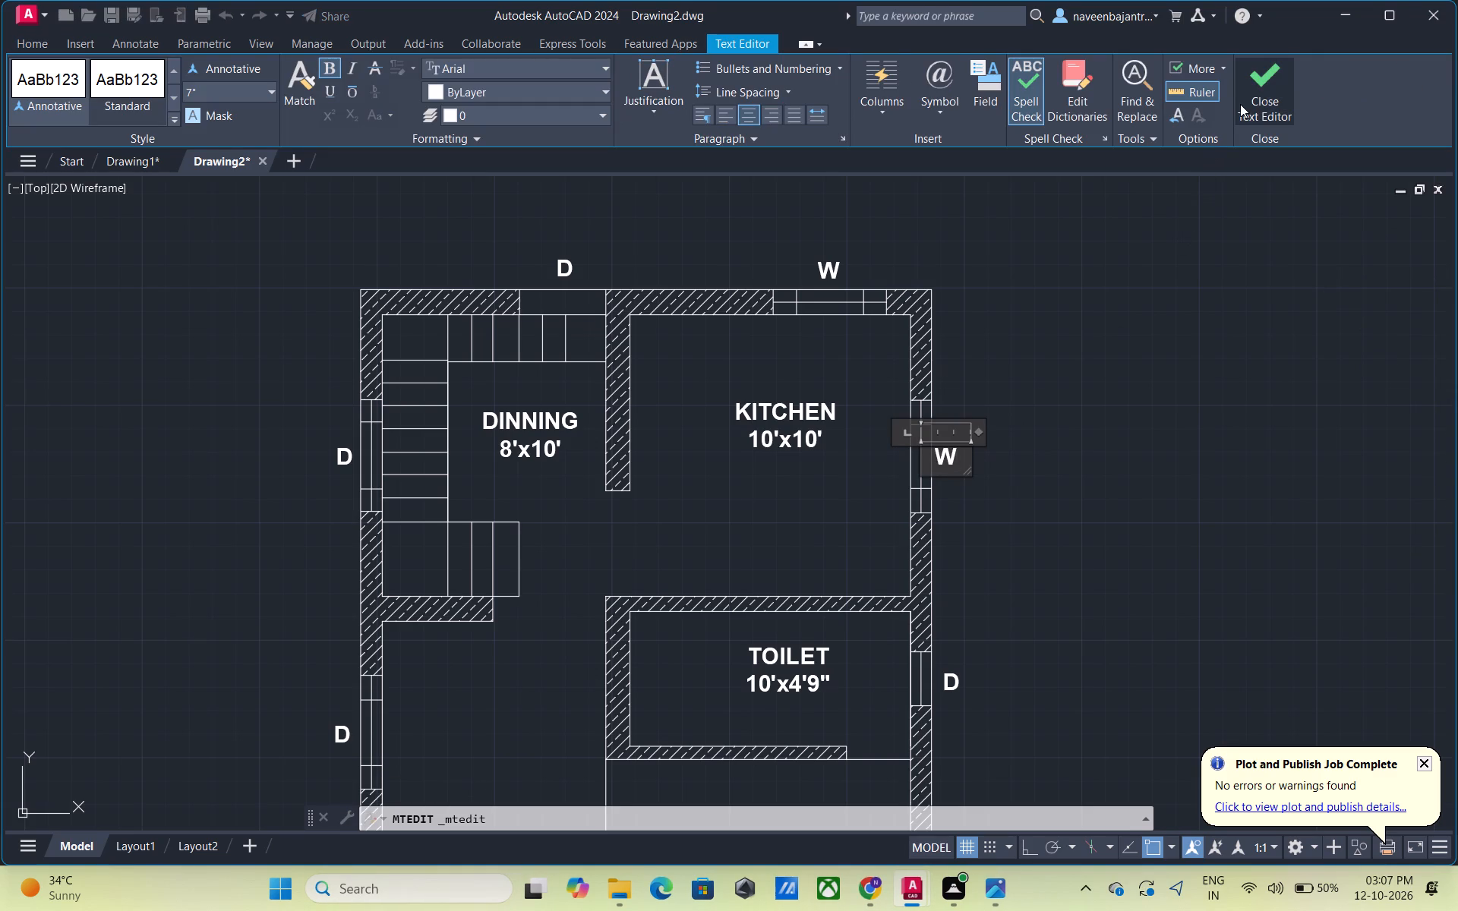
{"action": "left_click", "coordinate": [1245, 101]}
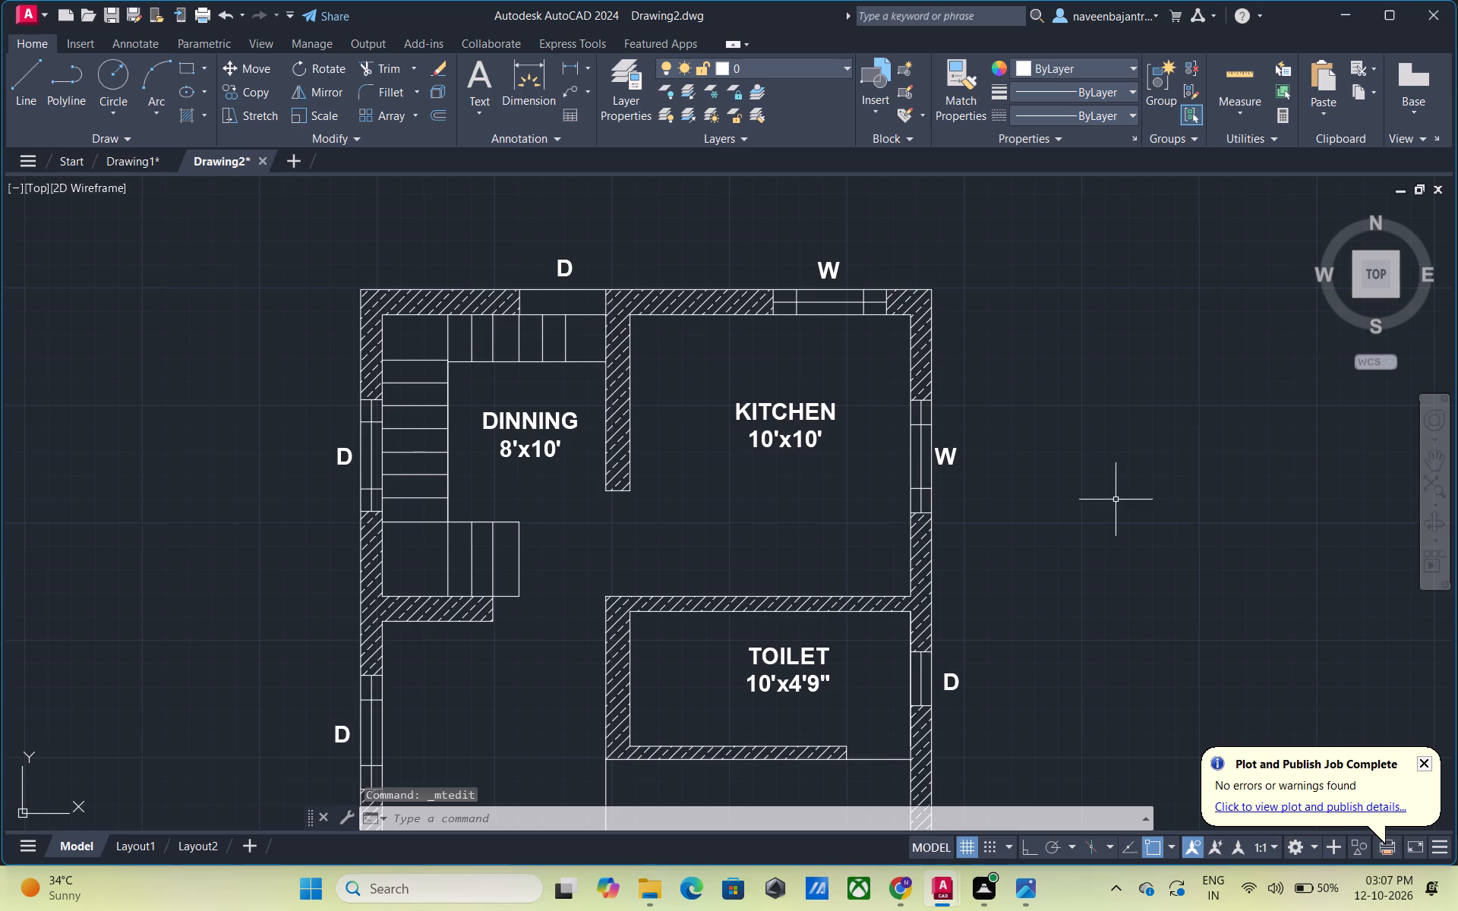
Change the D label beside the toilet's east wall opening to V.
{"action": "middle_click_drag", "start_coordinate": [1104, 541], "coordinate": [1110, 358]}
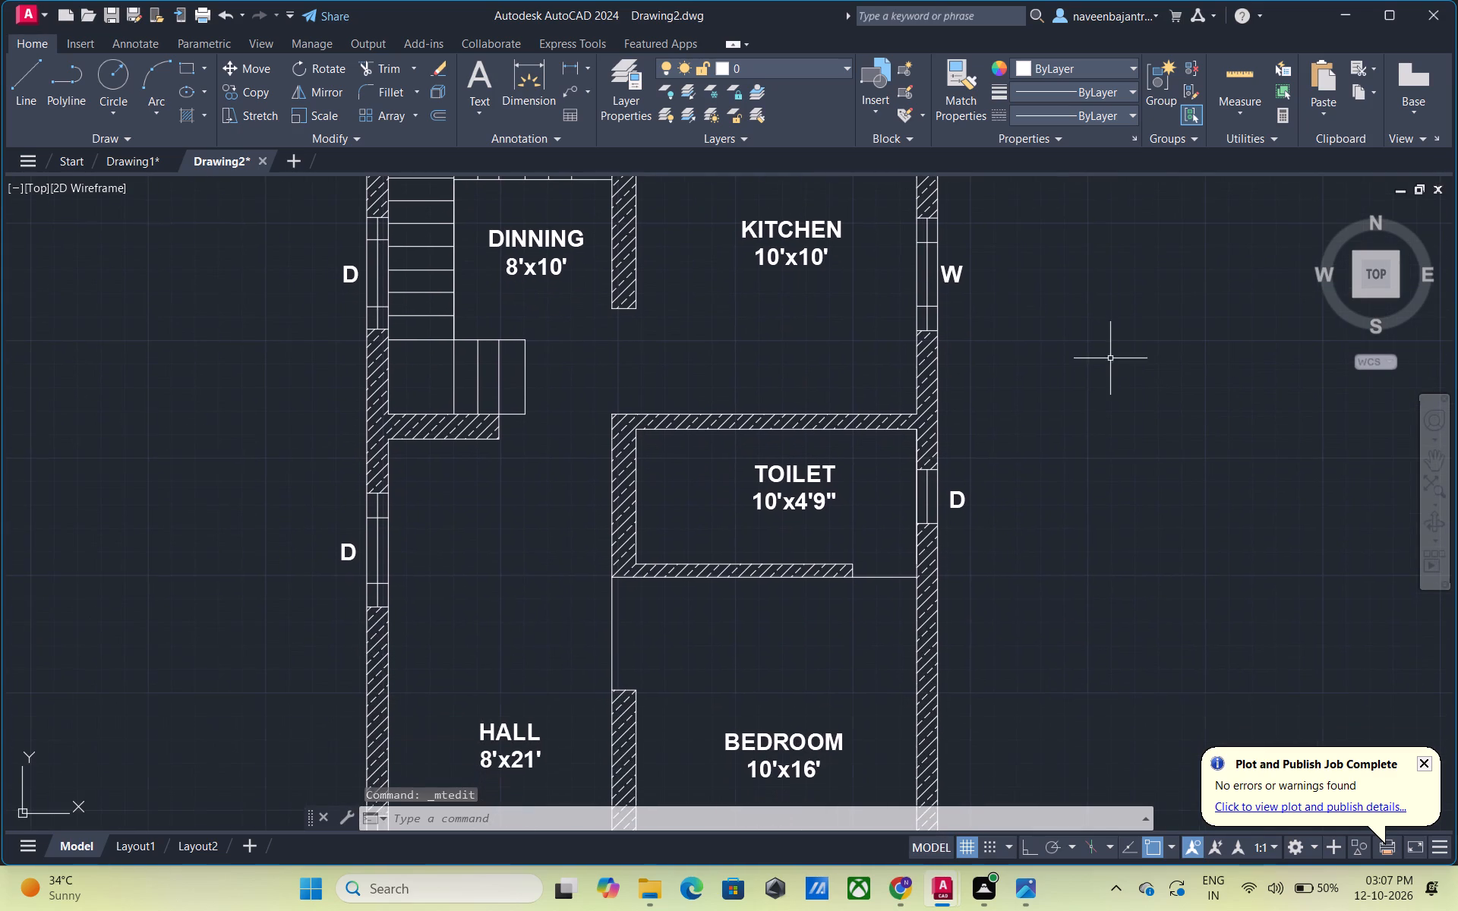
{"action": "scroll", "coordinate": [984, 520], "scroll_direction": "up", "scroll_amount": 1}
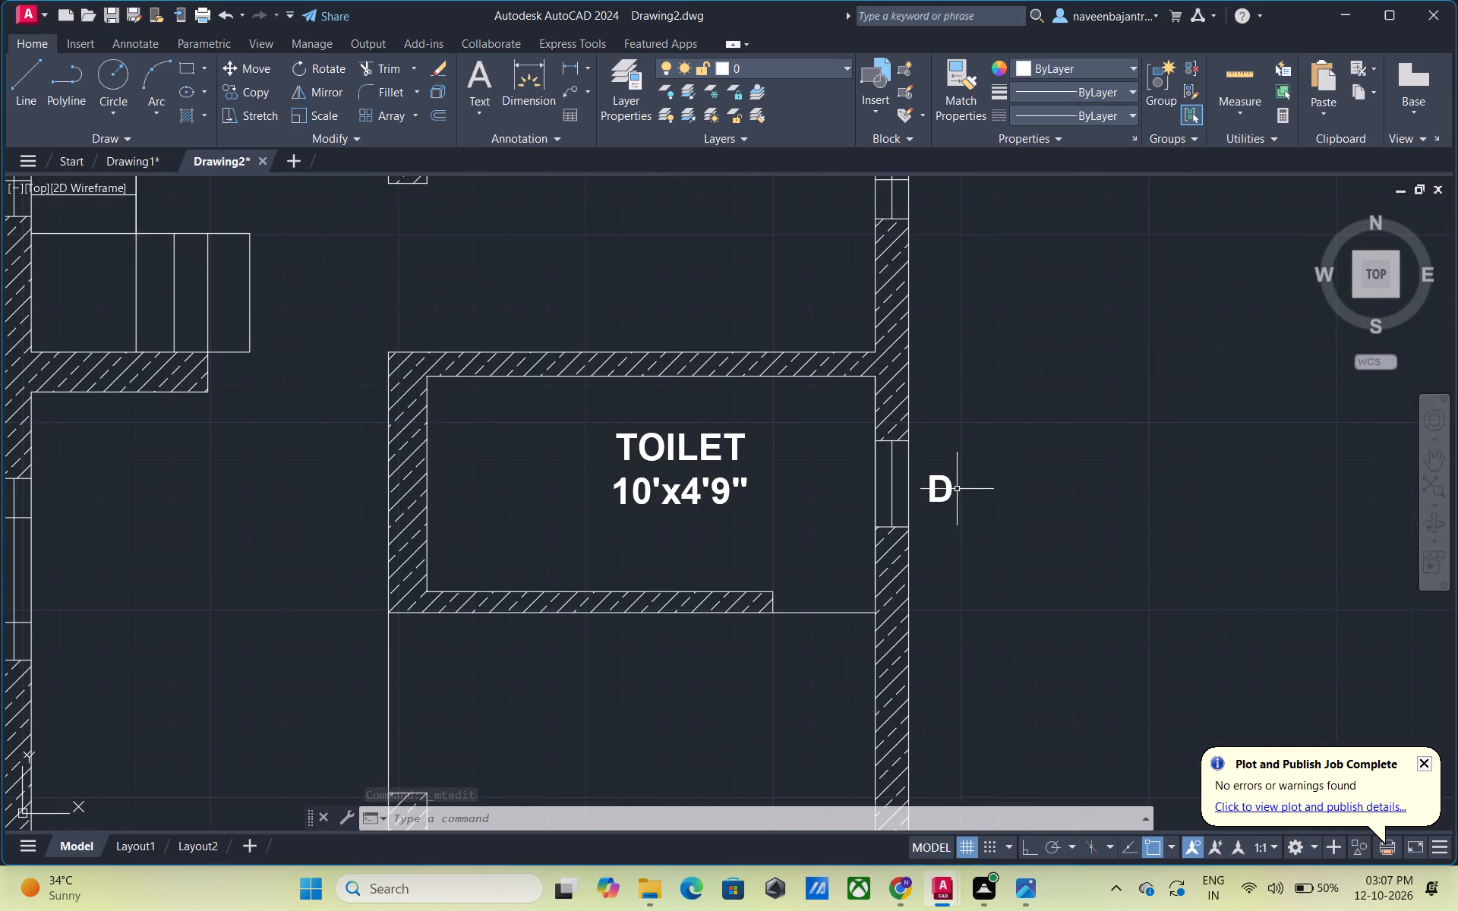
{"action": "double_click", "coordinate": [953, 490]}
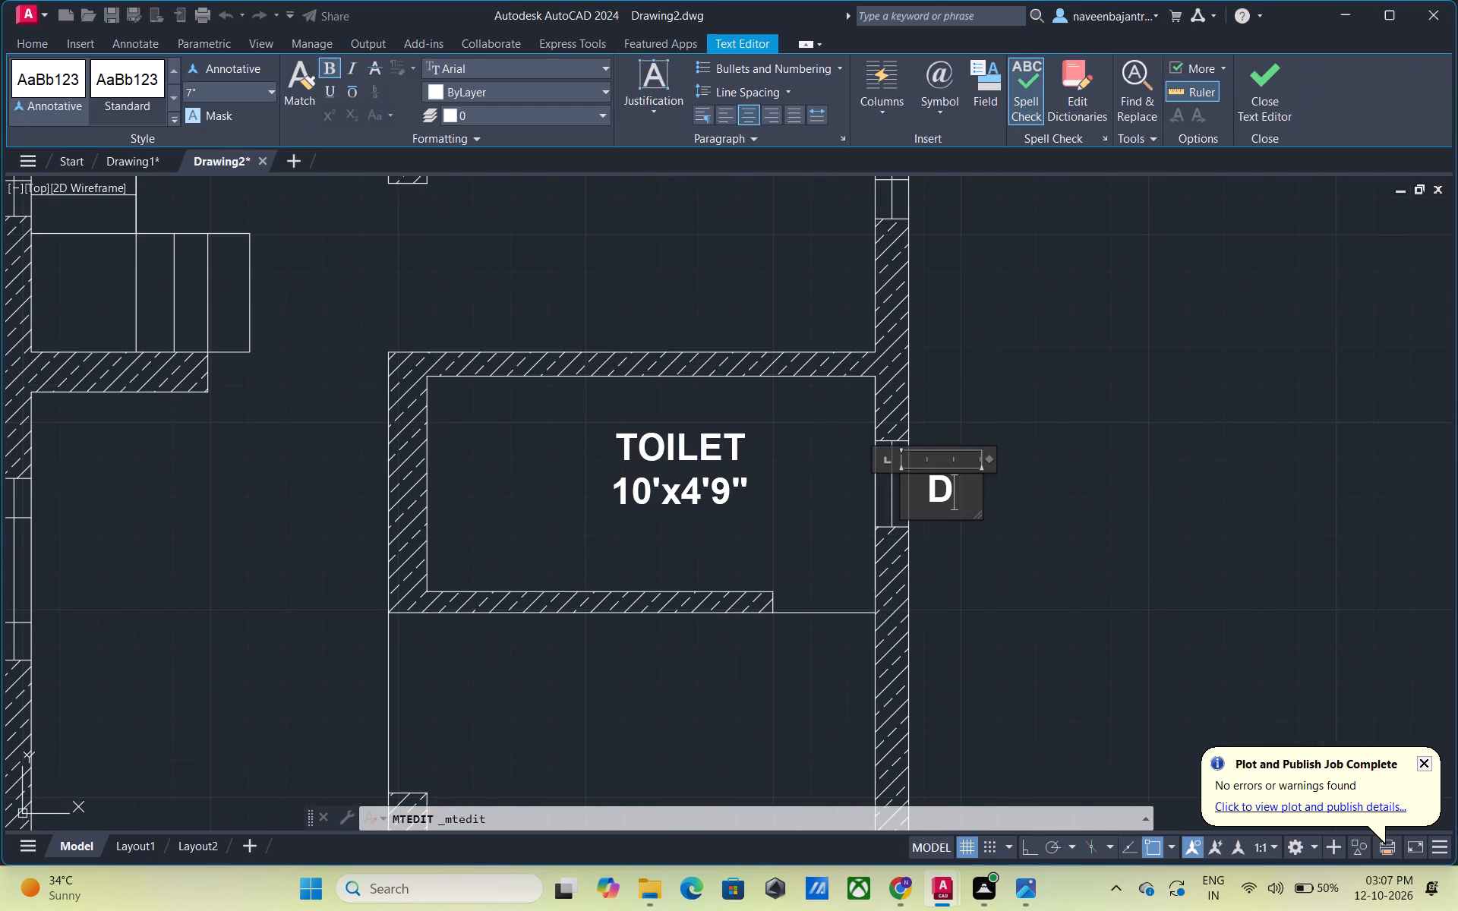
{"action": "key", "text": "BackSpace"}
{"action": "key", "text": "v"}
{"action": "left_click", "coordinate": [1260, 109]}
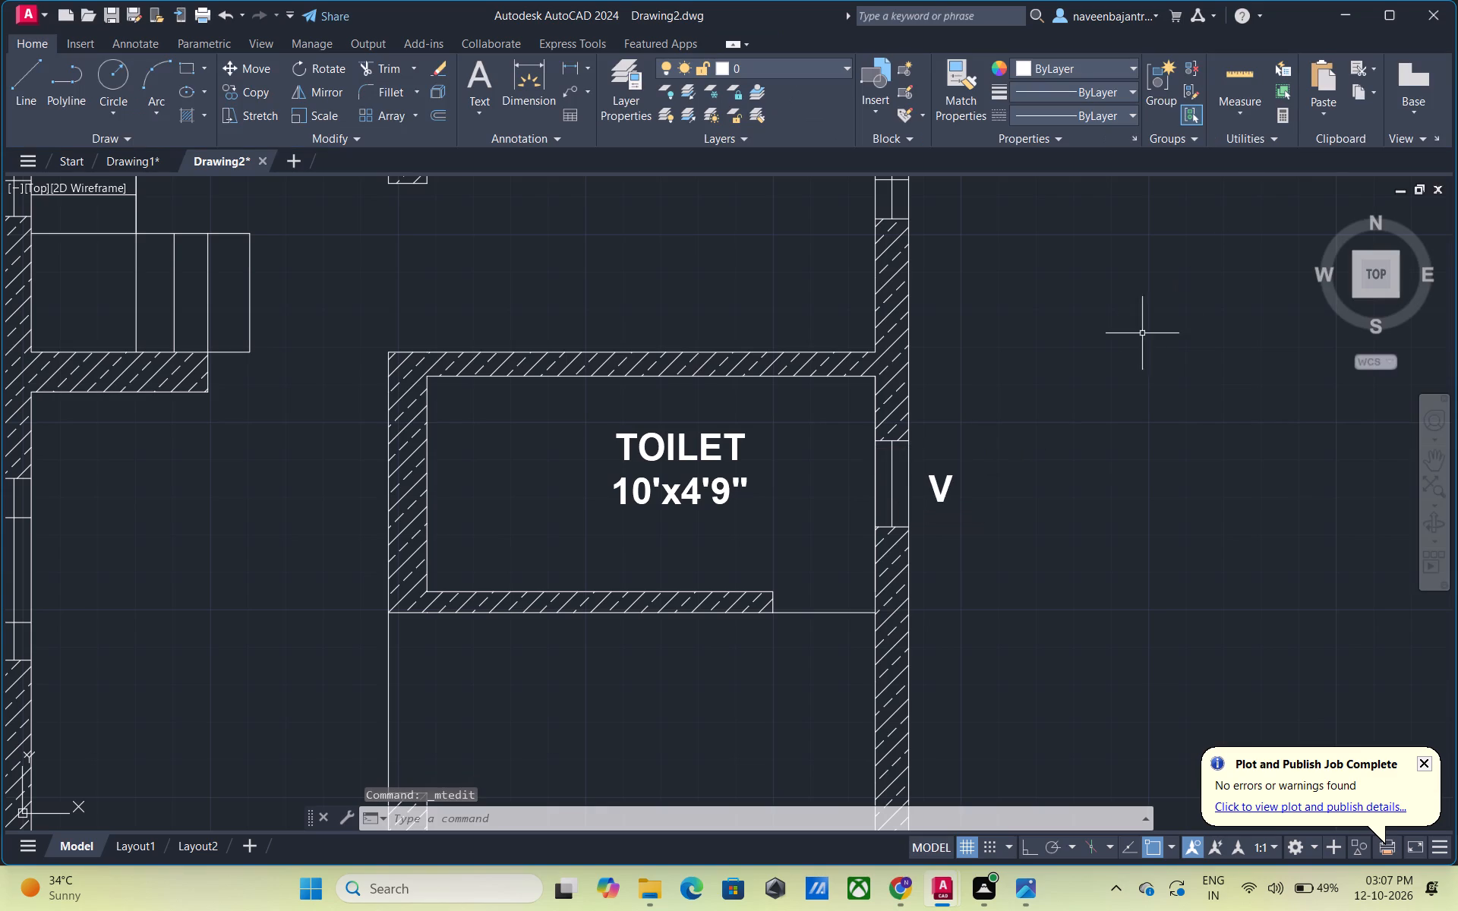
Change the D label beside the bedroom's east wall opening to W.
{"action": "scroll", "coordinate": [1105, 443], "scroll_direction": "down", "scroll_amount": 2}
{"action": "middle_click_drag", "start_coordinate": [1103, 521], "coordinate": [1071, 387]}
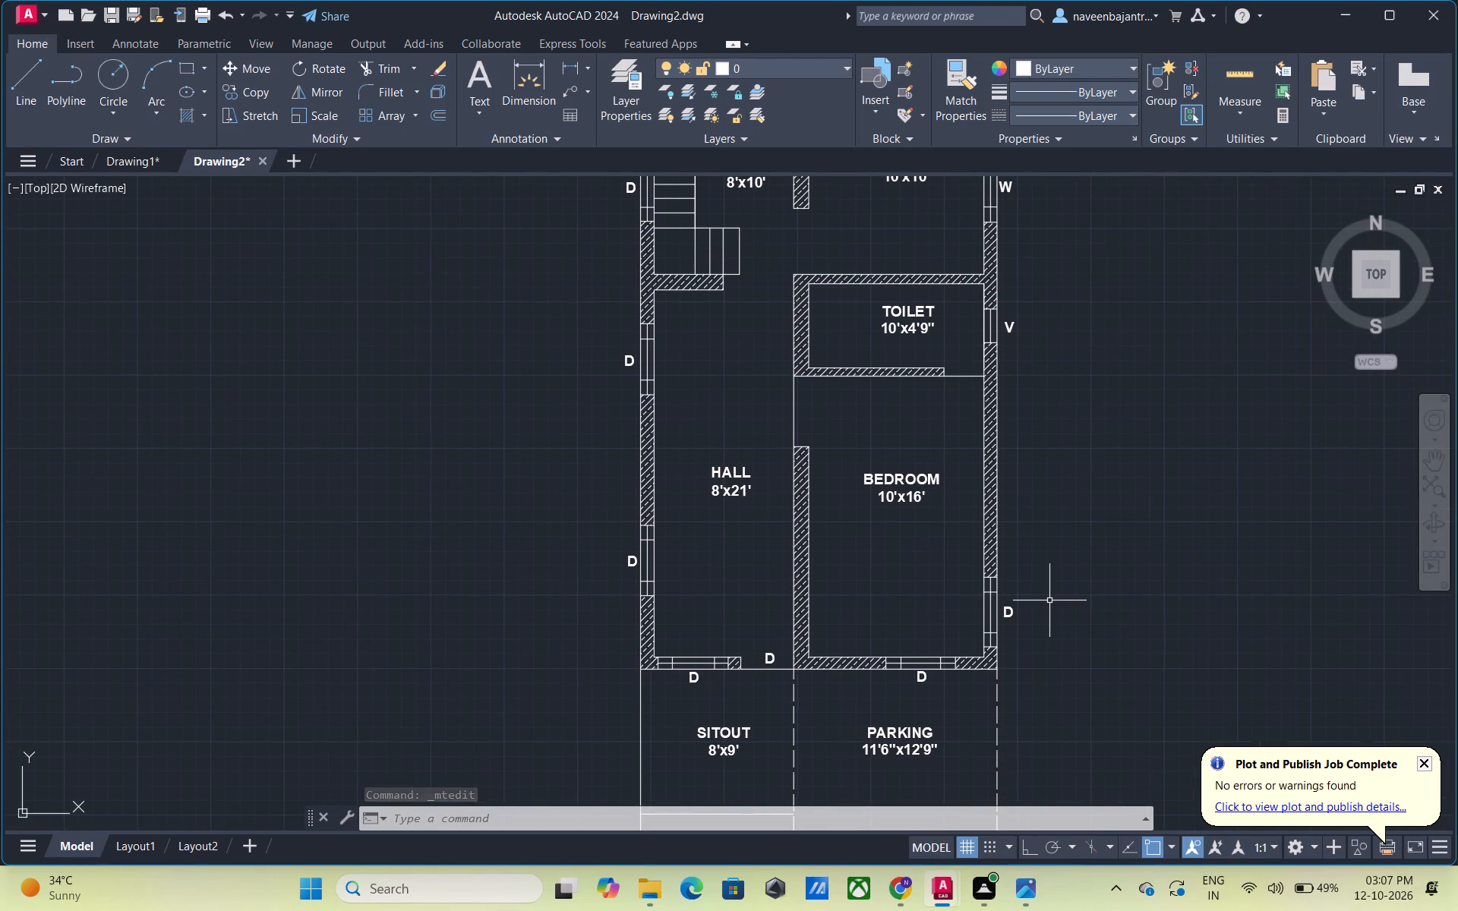
{"action": "scroll", "coordinate": [1049, 601], "scroll_direction": "up", "scroll_amount": 2}
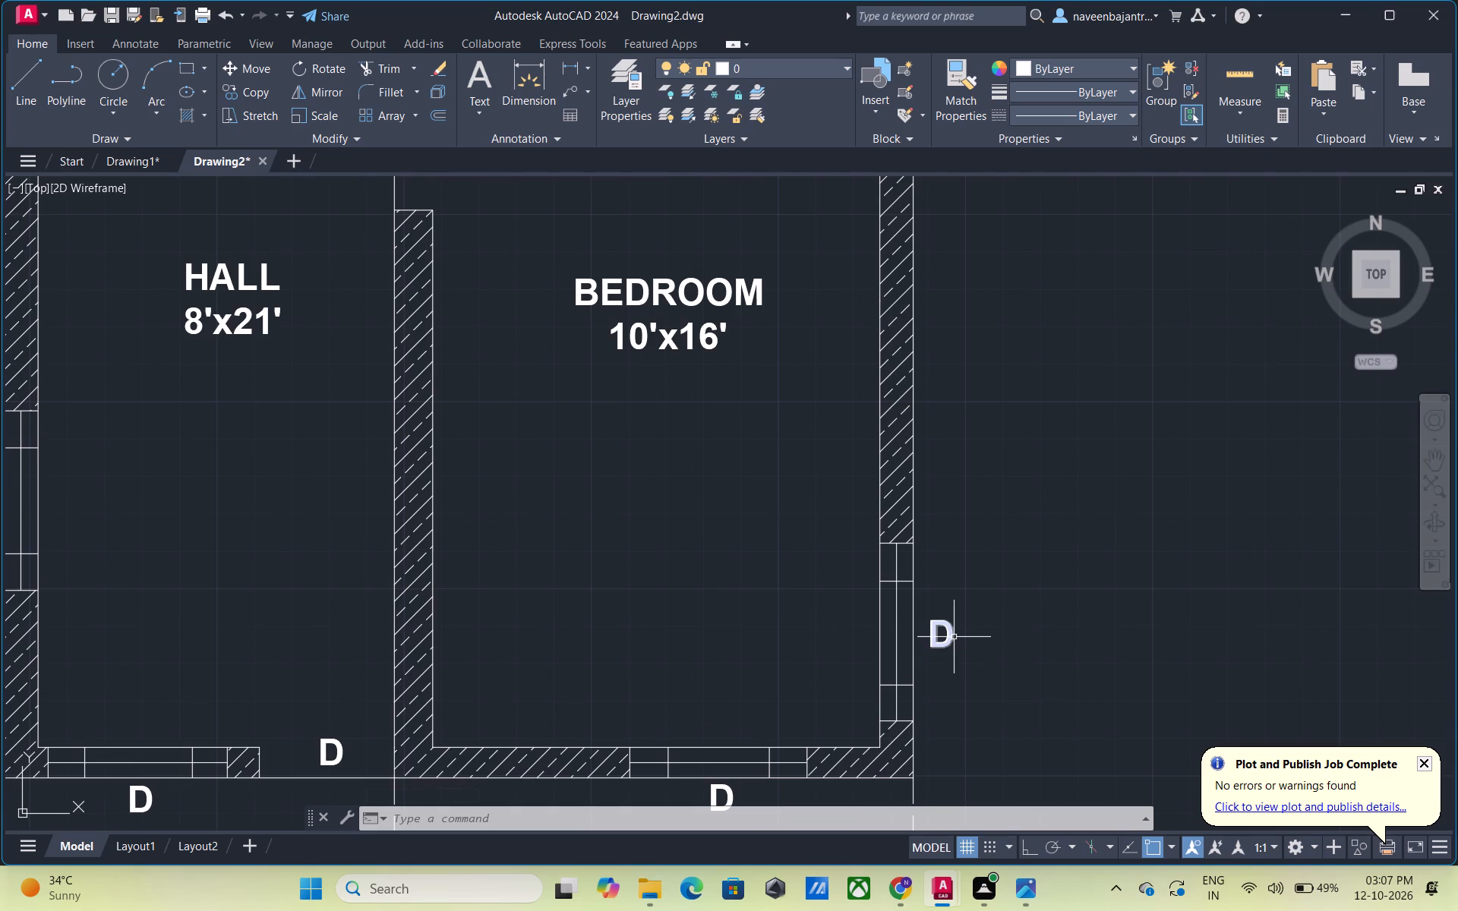
{"action": "left_click", "coordinate": [952, 638]}
{"action": "double_click", "coordinate": [952, 638]}
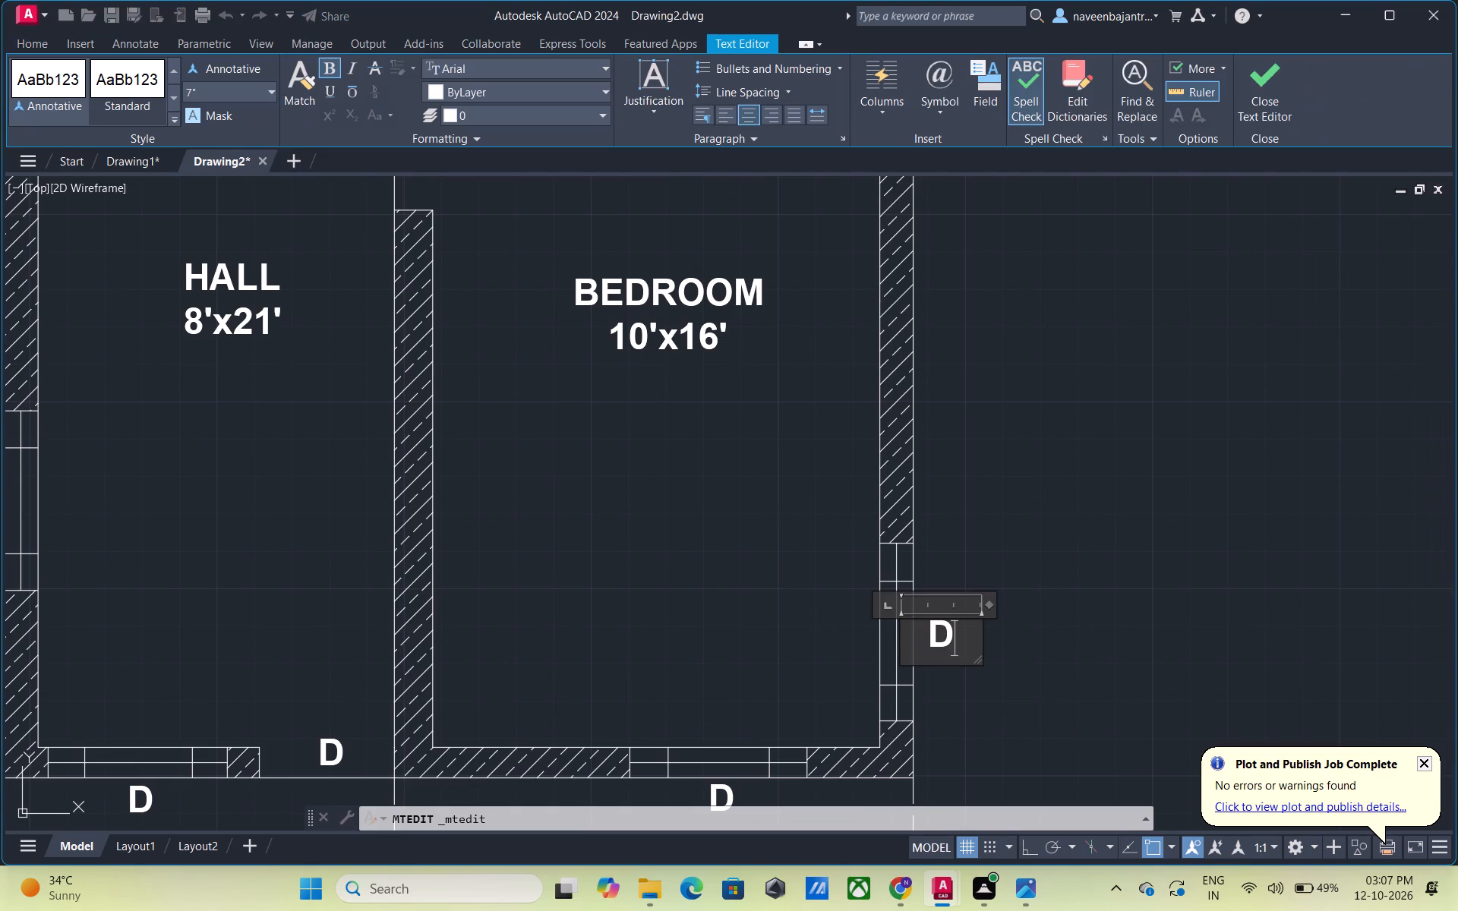
{"action": "key", "text": "BackSpace"}
{"action": "key", "text": "w"}
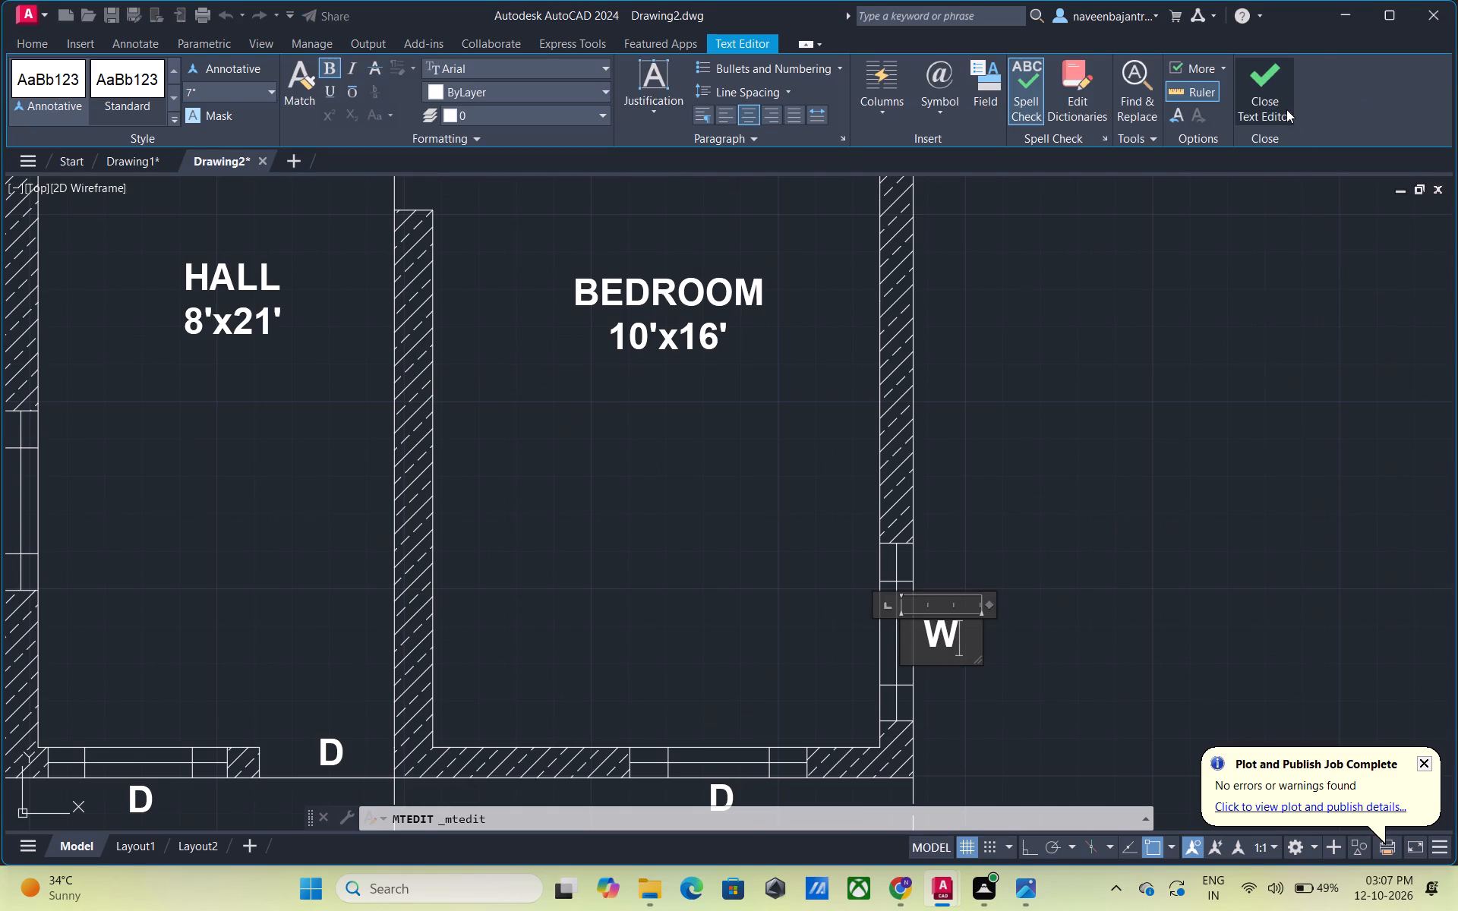
{"action": "left_click", "coordinate": [1286, 109]}
Change the D label below the opening in the bedroom's south wall to W.
{"action": "scroll", "coordinate": [1144, 486], "scroll_direction": "down", "scroll_amount": 1}
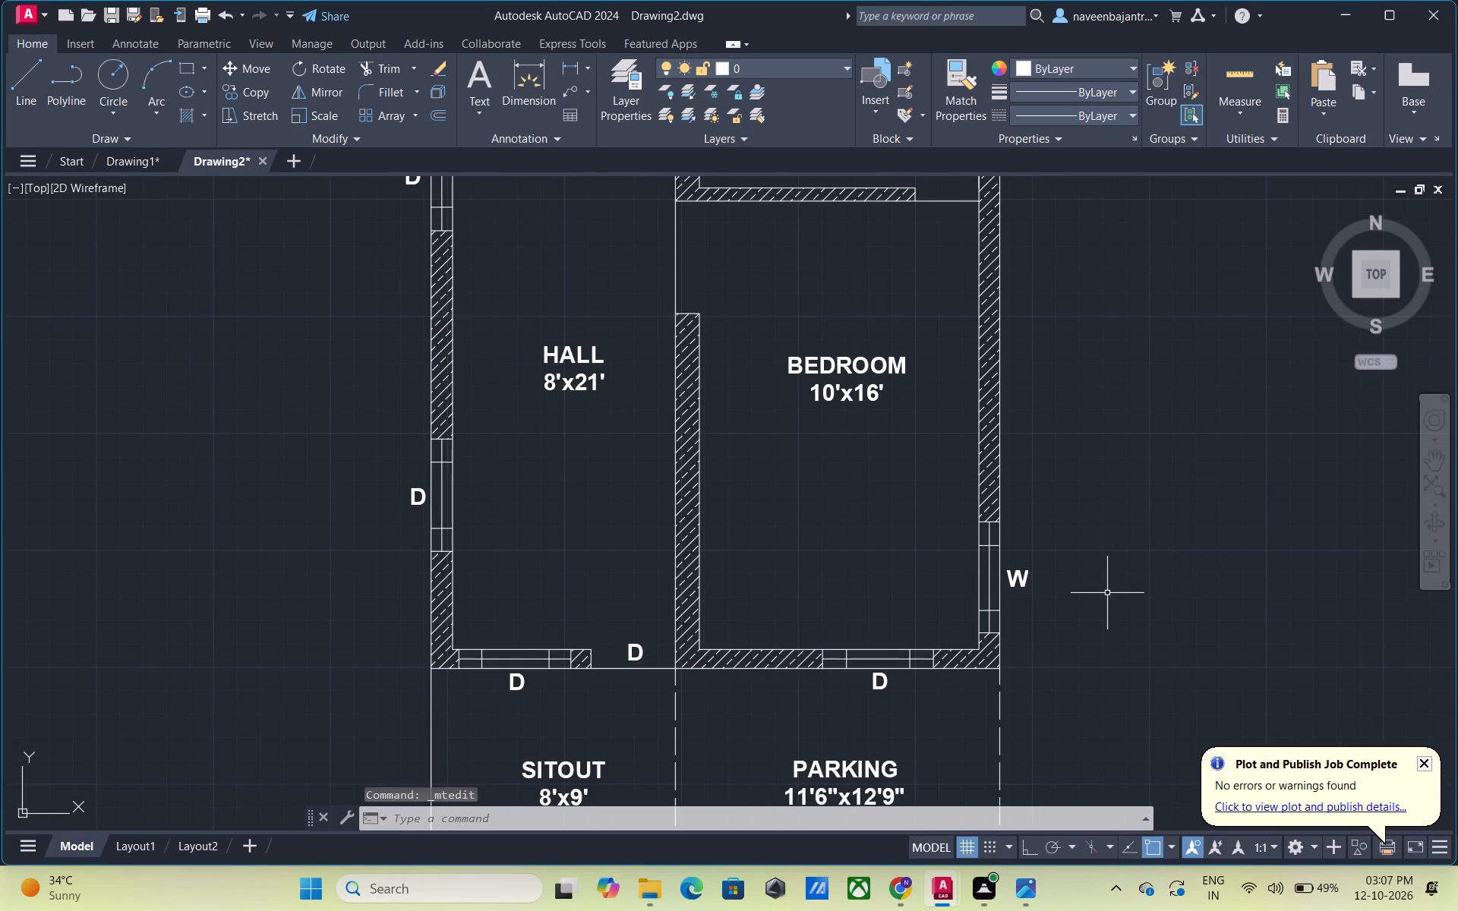
{"action": "middle_click_drag", "start_coordinate": [1157, 550], "coordinate": [1239, 455]}
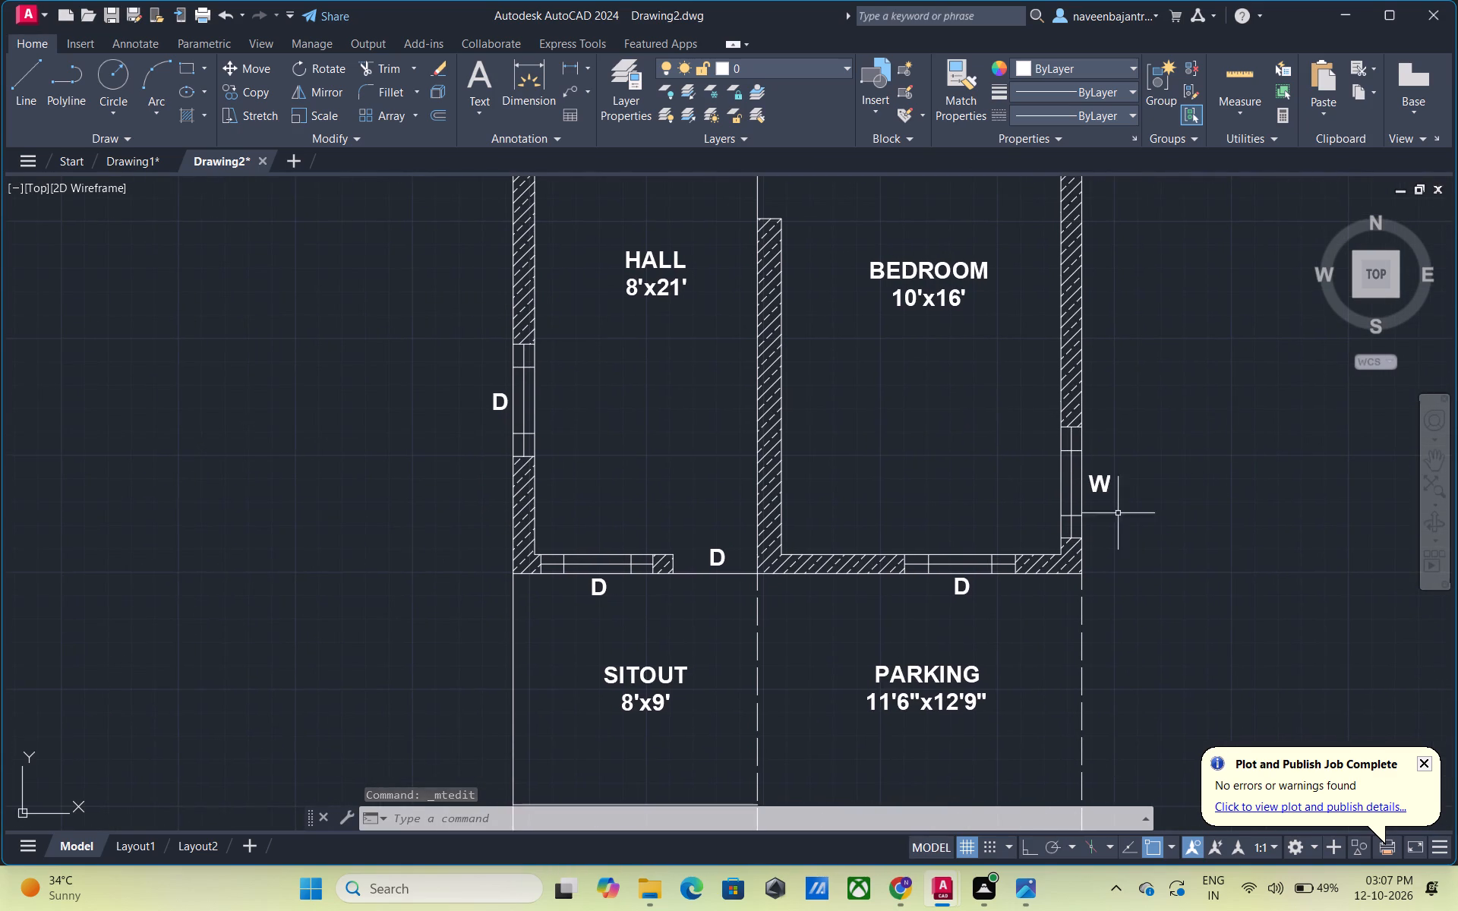
{"action": "scroll", "coordinate": [1066, 566], "scroll_direction": "up", "scroll_amount": 2}
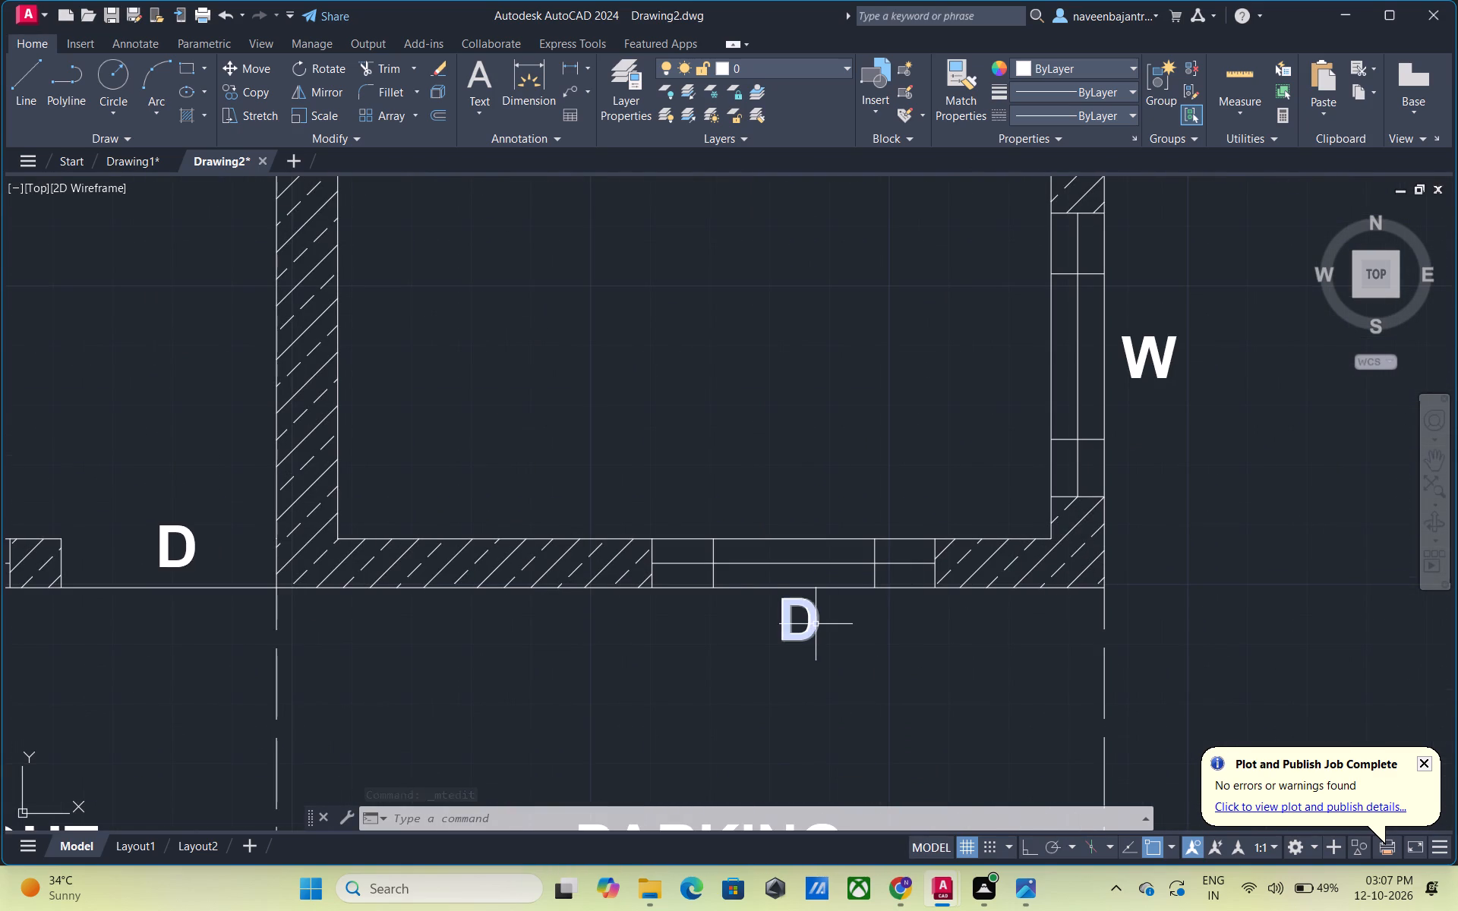
{"action": "double_click", "coordinate": [816, 624]}
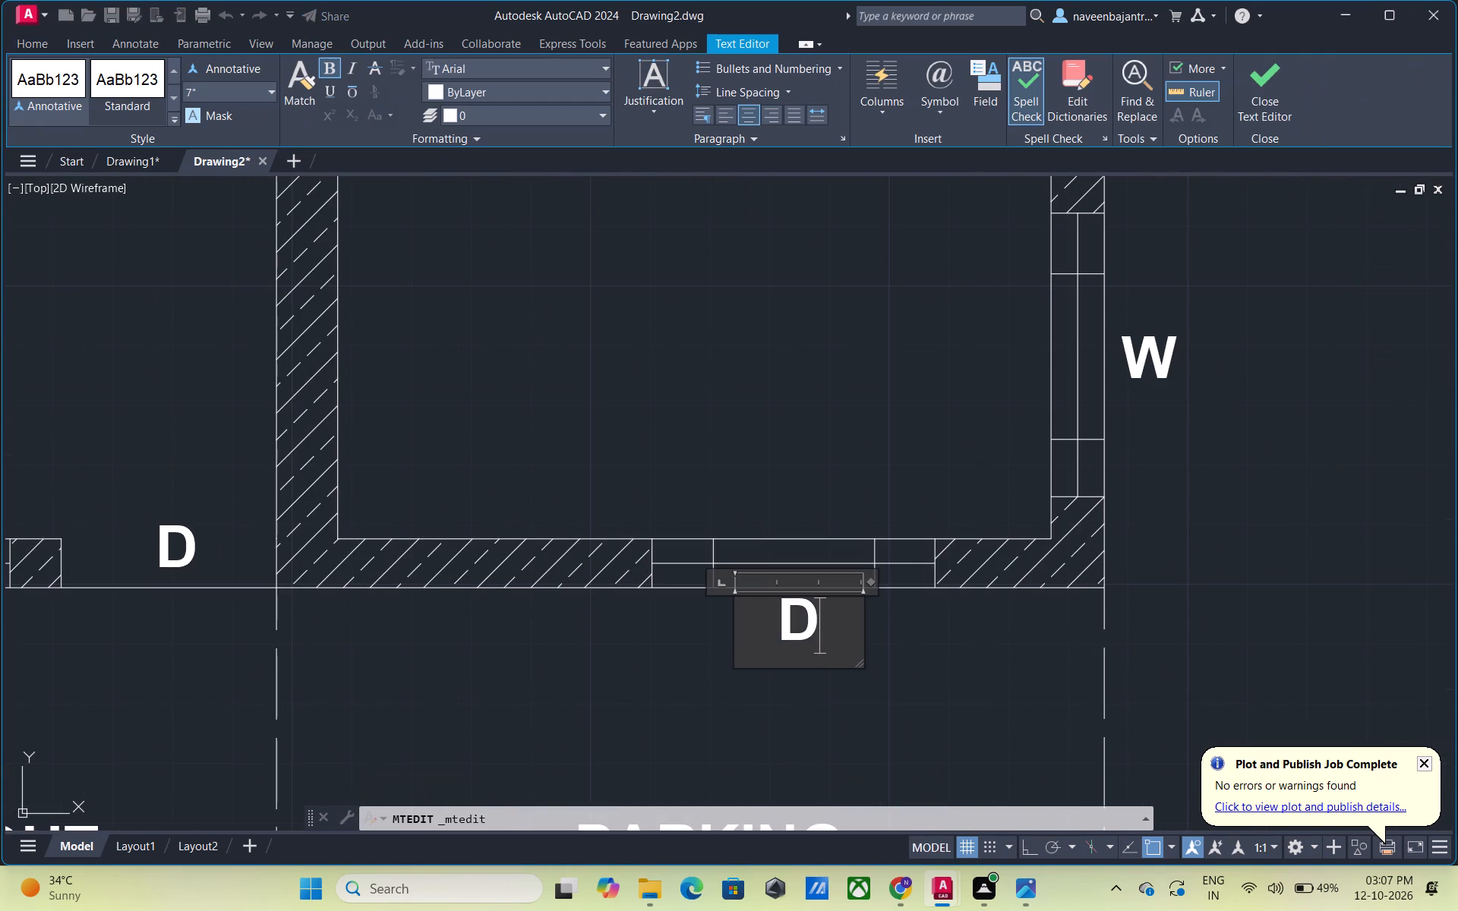
{"action": "key", "text": "BackSpace"}
{"action": "key", "text": "w"}
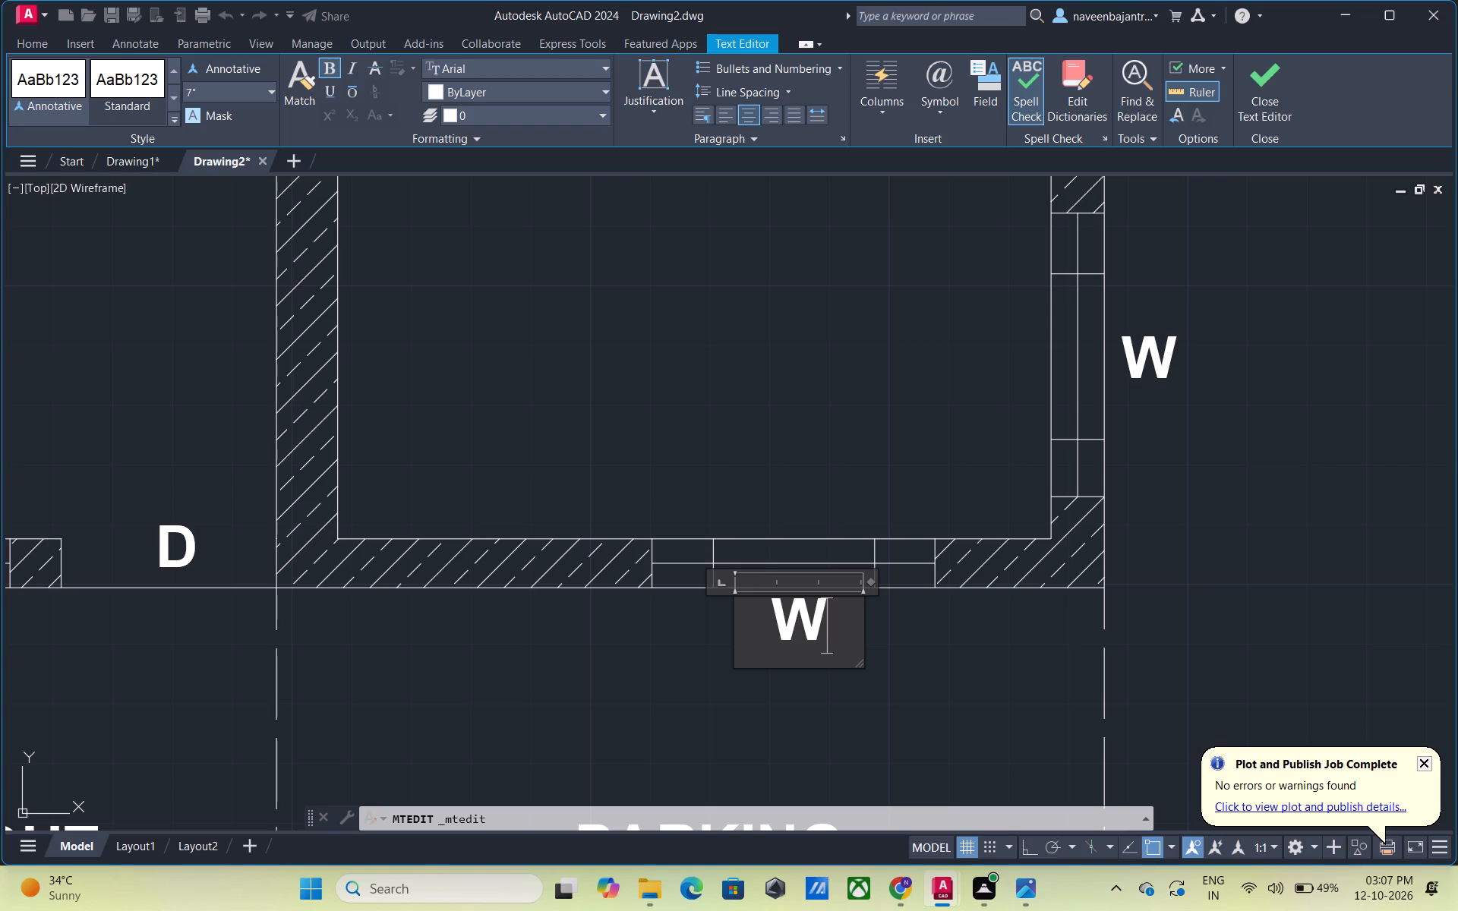
{"action": "left_click", "coordinate": [1282, 112]}
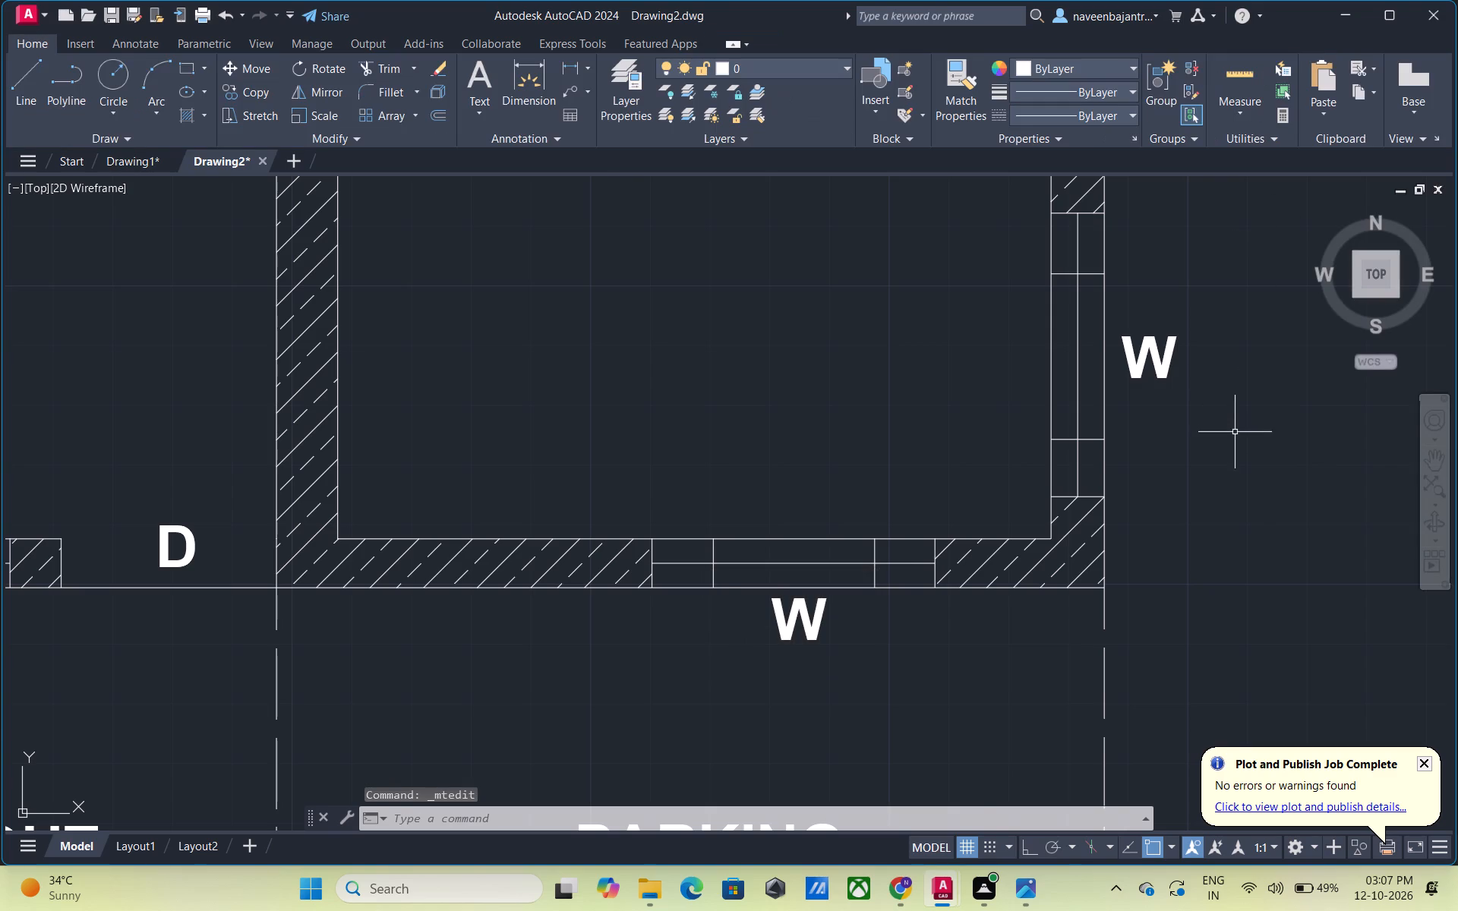
Change the D label below the window in the hall's south wall, on the sitout side, to W.
{"action": "scroll", "coordinate": [1235, 437], "scroll_direction": "down", "scroll_amount": 2}
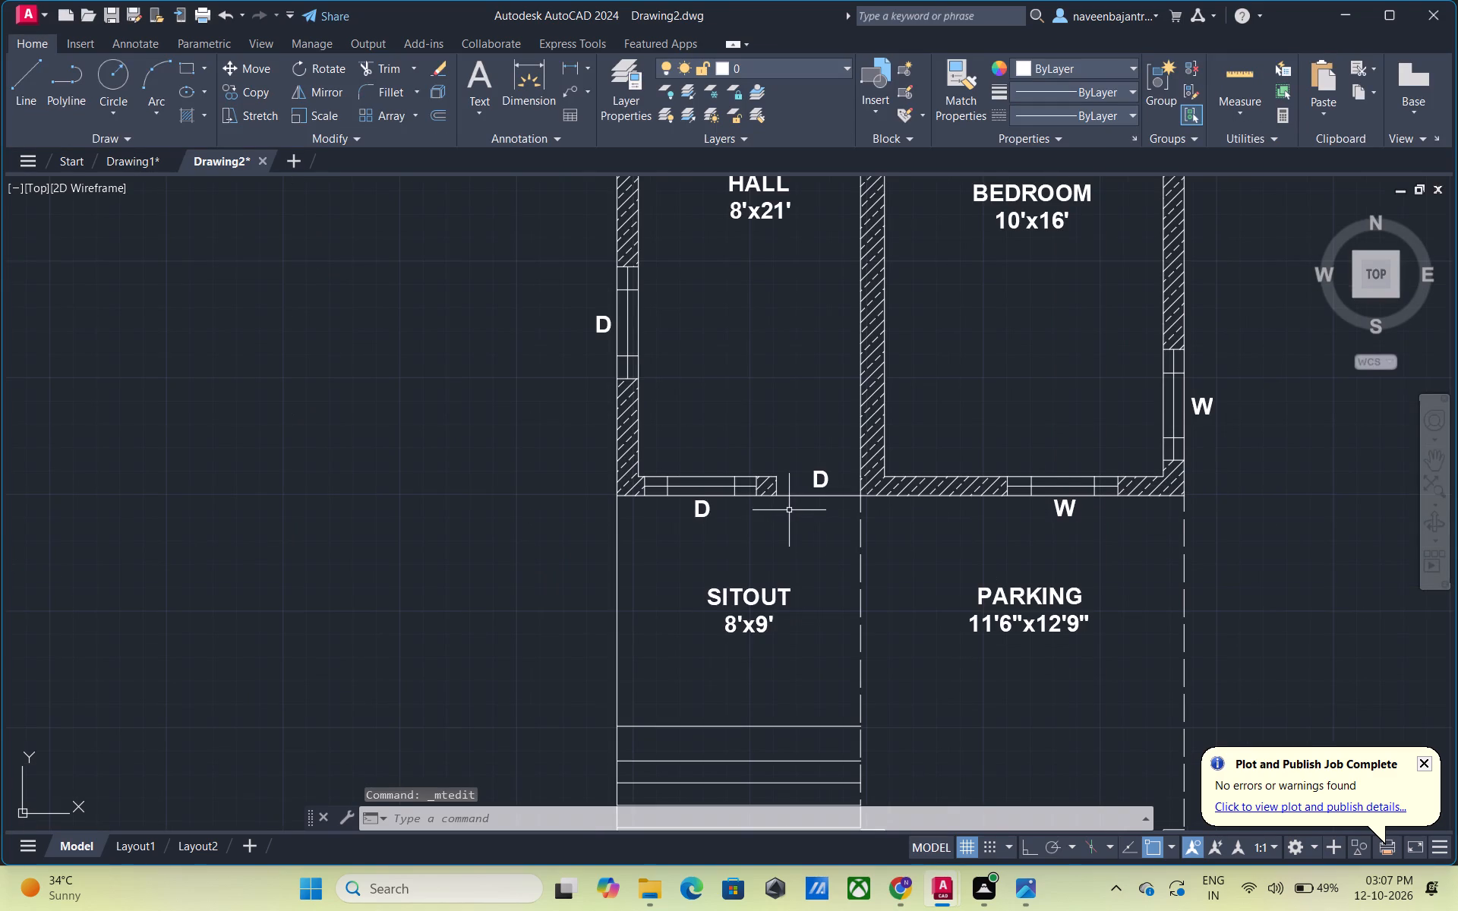
{"action": "scroll", "coordinate": [705, 512], "scroll_direction": "up", "scroll_amount": 3}
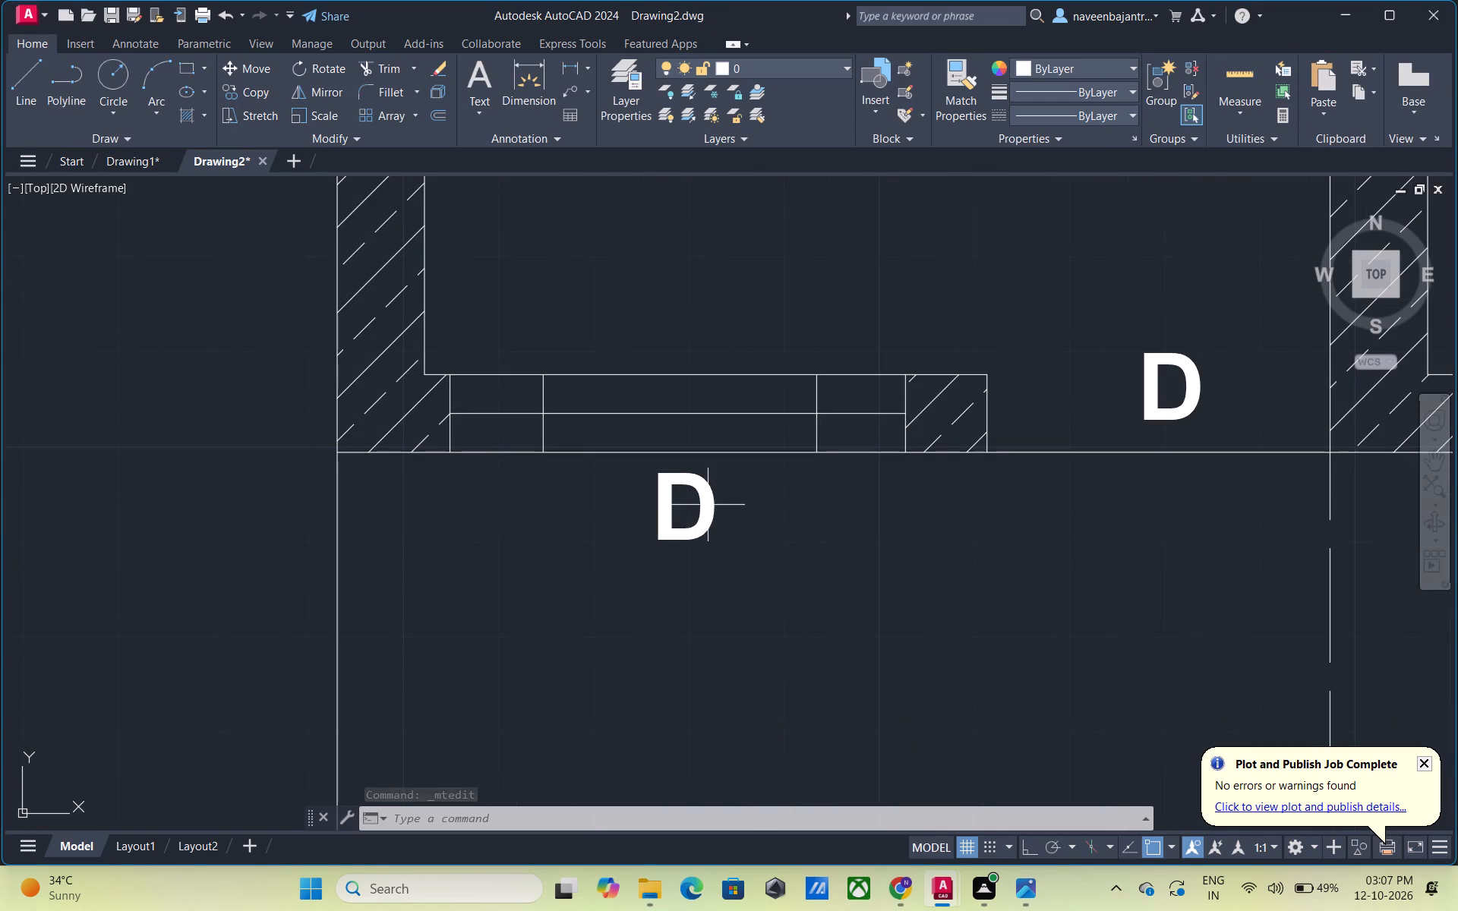
{"action": "double_click", "coordinate": [712, 524]}
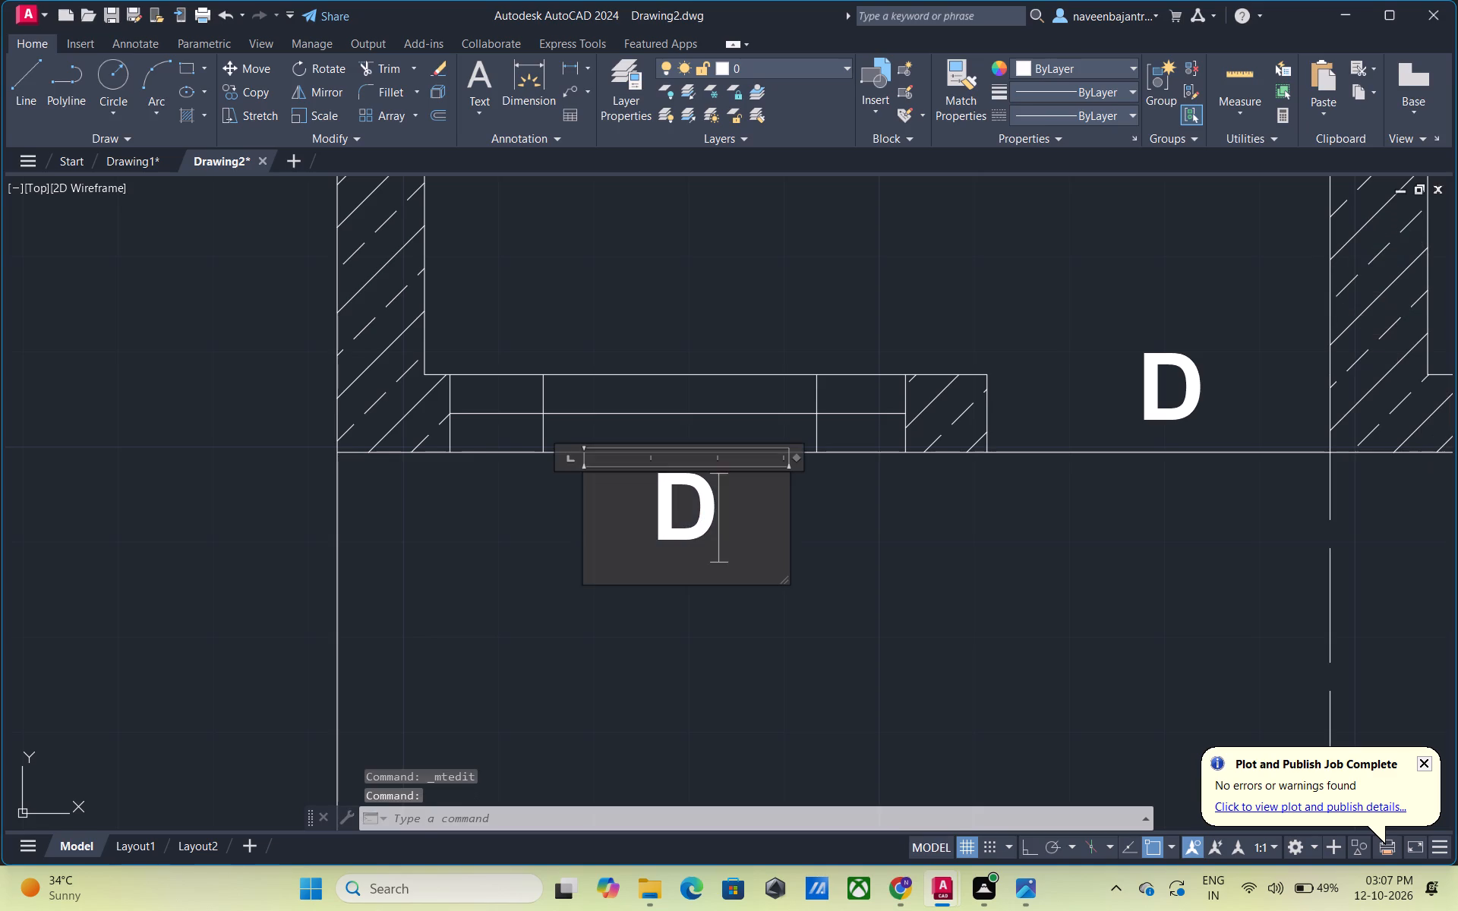
{"action": "key", "text": "BackSpace"}
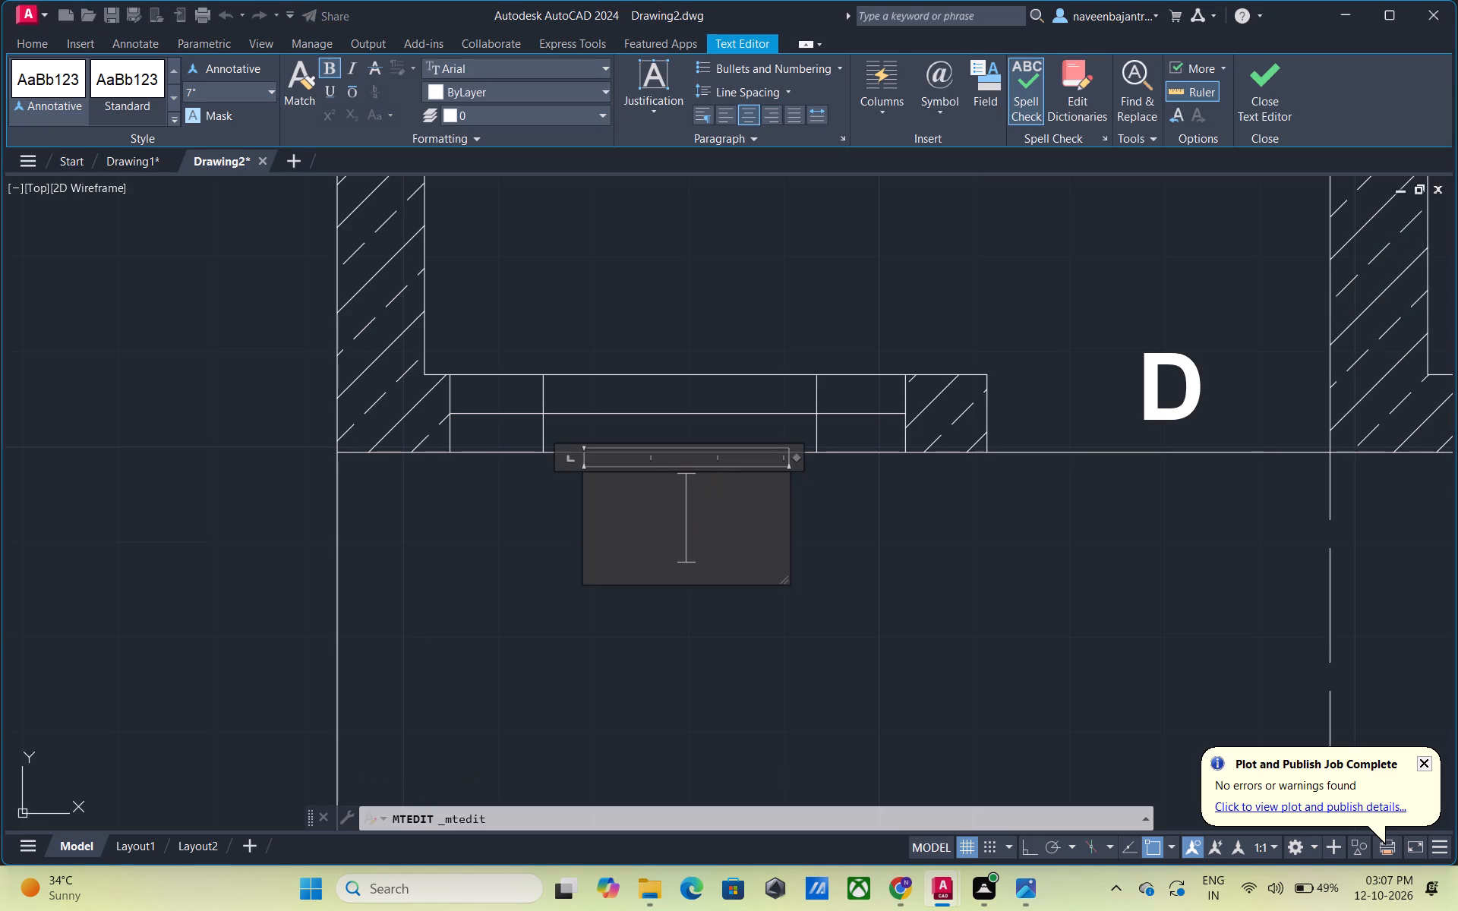
{"action": "key", "text": "w"}
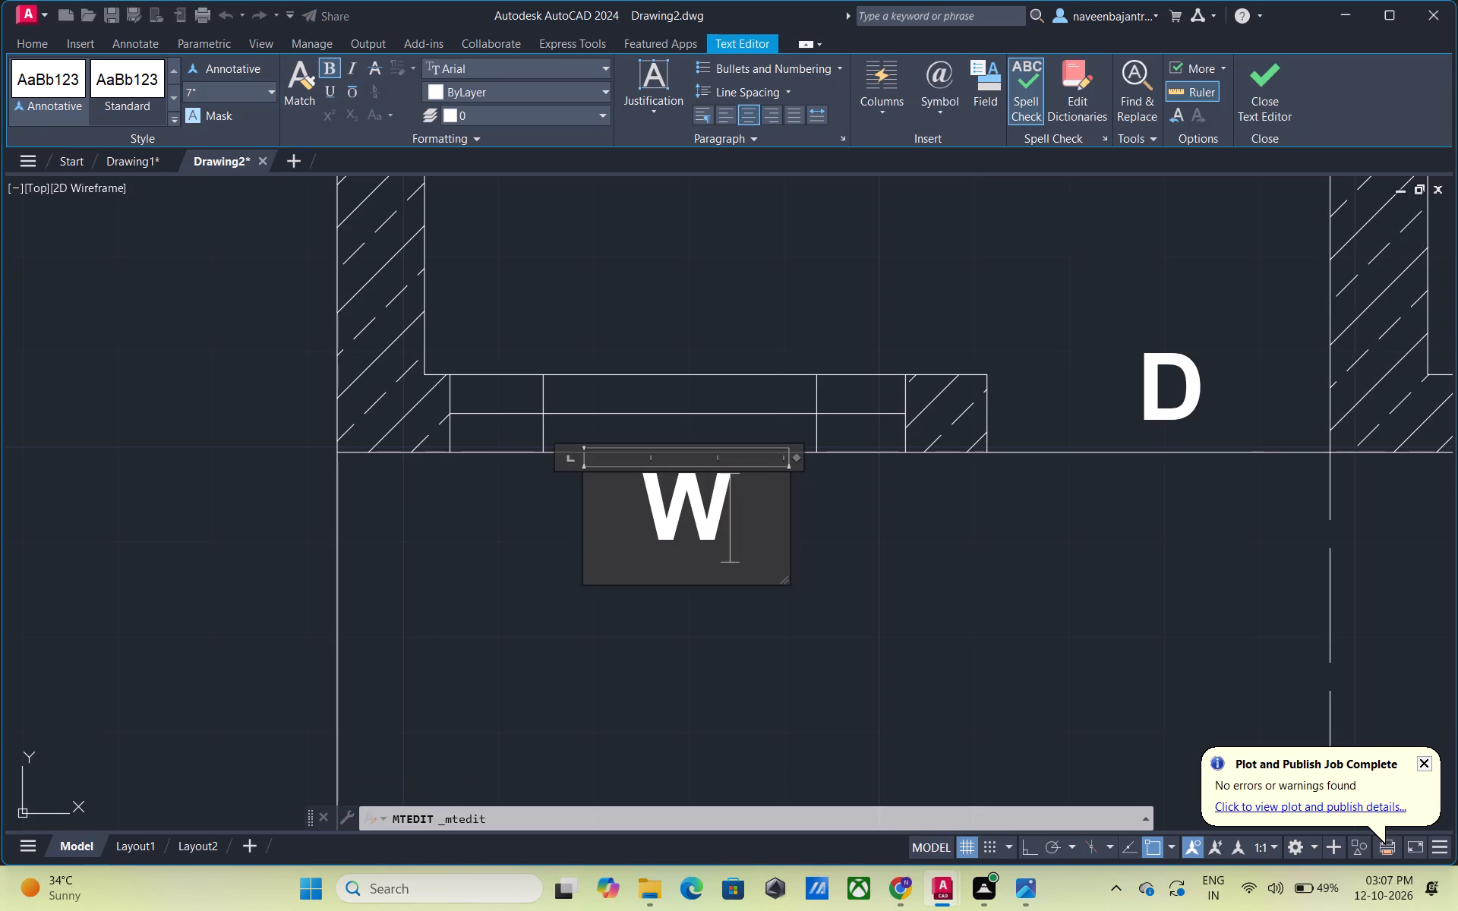
{"action": "left_click", "coordinate": [1267, 90]}
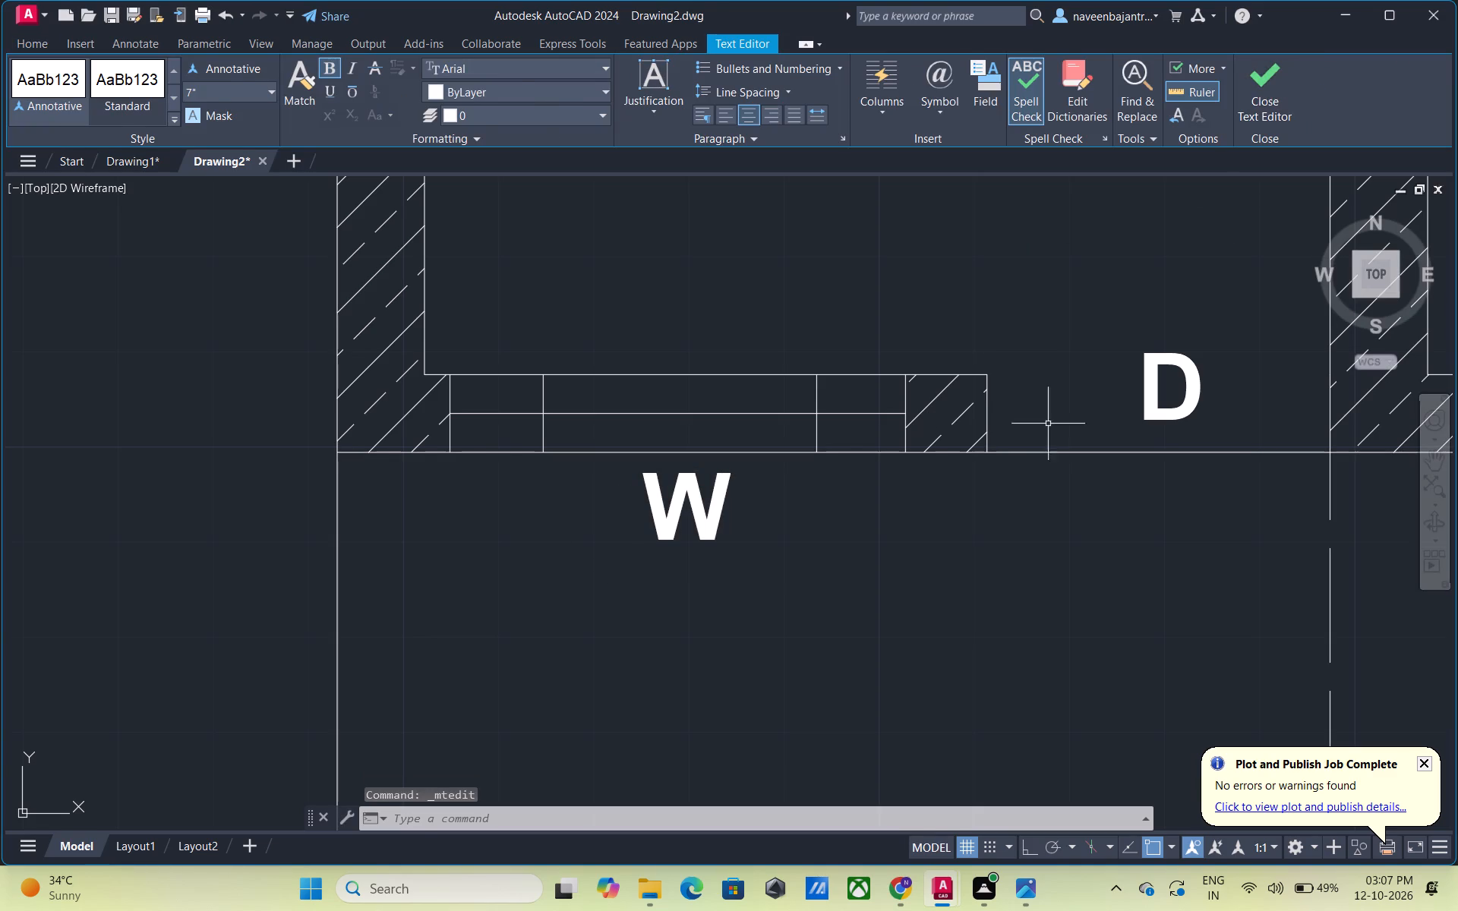
Change the D label beside the southern opening in the hall's west wall to W.
{"action": "scroll", "coordinate": [1037, 455], "scroll_direction": "down", "scroll_amount": 3}
{"action": "middle_click_drag", "start_coordinate": [955, 316], "coordinate": [957, 327]}
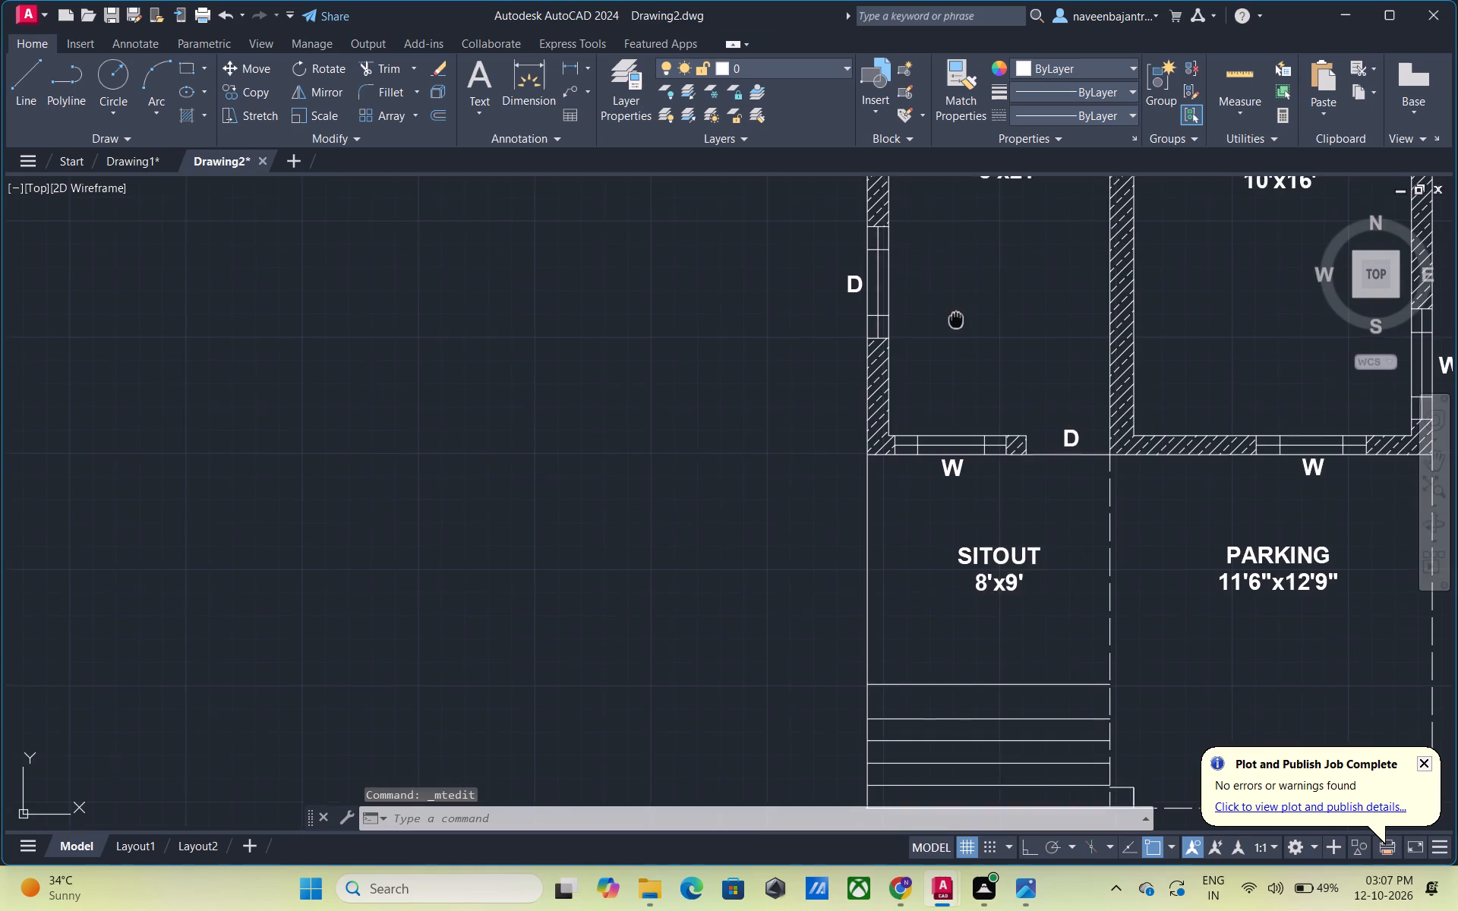
{"action": "middle_click_drag", "start_coordinate": [957, 327], "coordinate": [967, 418]}
{"action": "scroll", "coordinate": [873, 396], "scroll_direction": "up", "scroll_amount": 2}
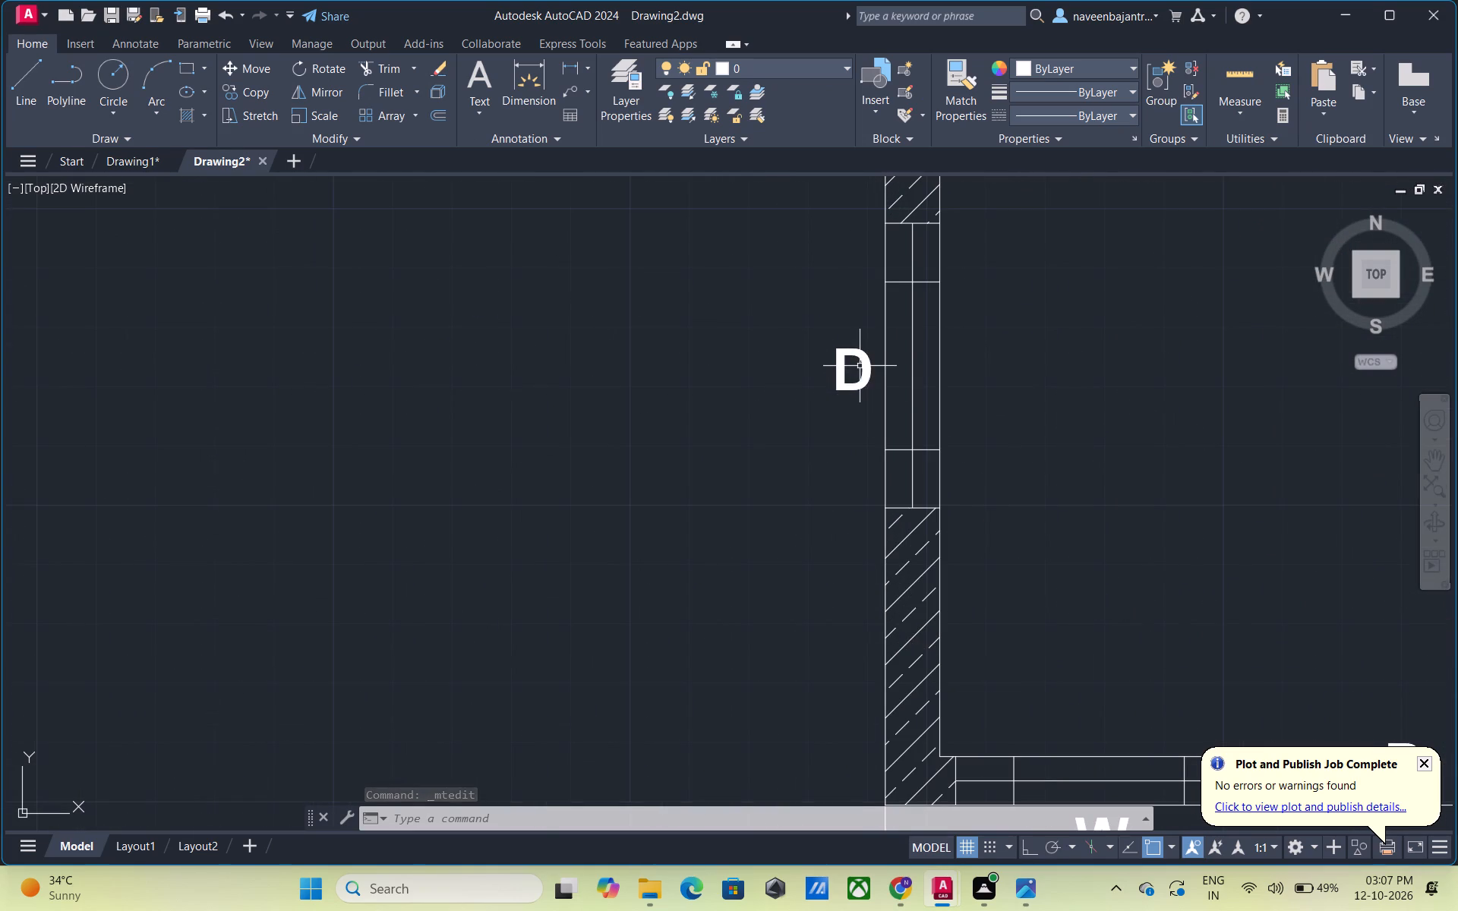
{"action": "left_click", "coordinate": [863, 375]}
{"action": "double_click", "coordinate": [872, 374]}
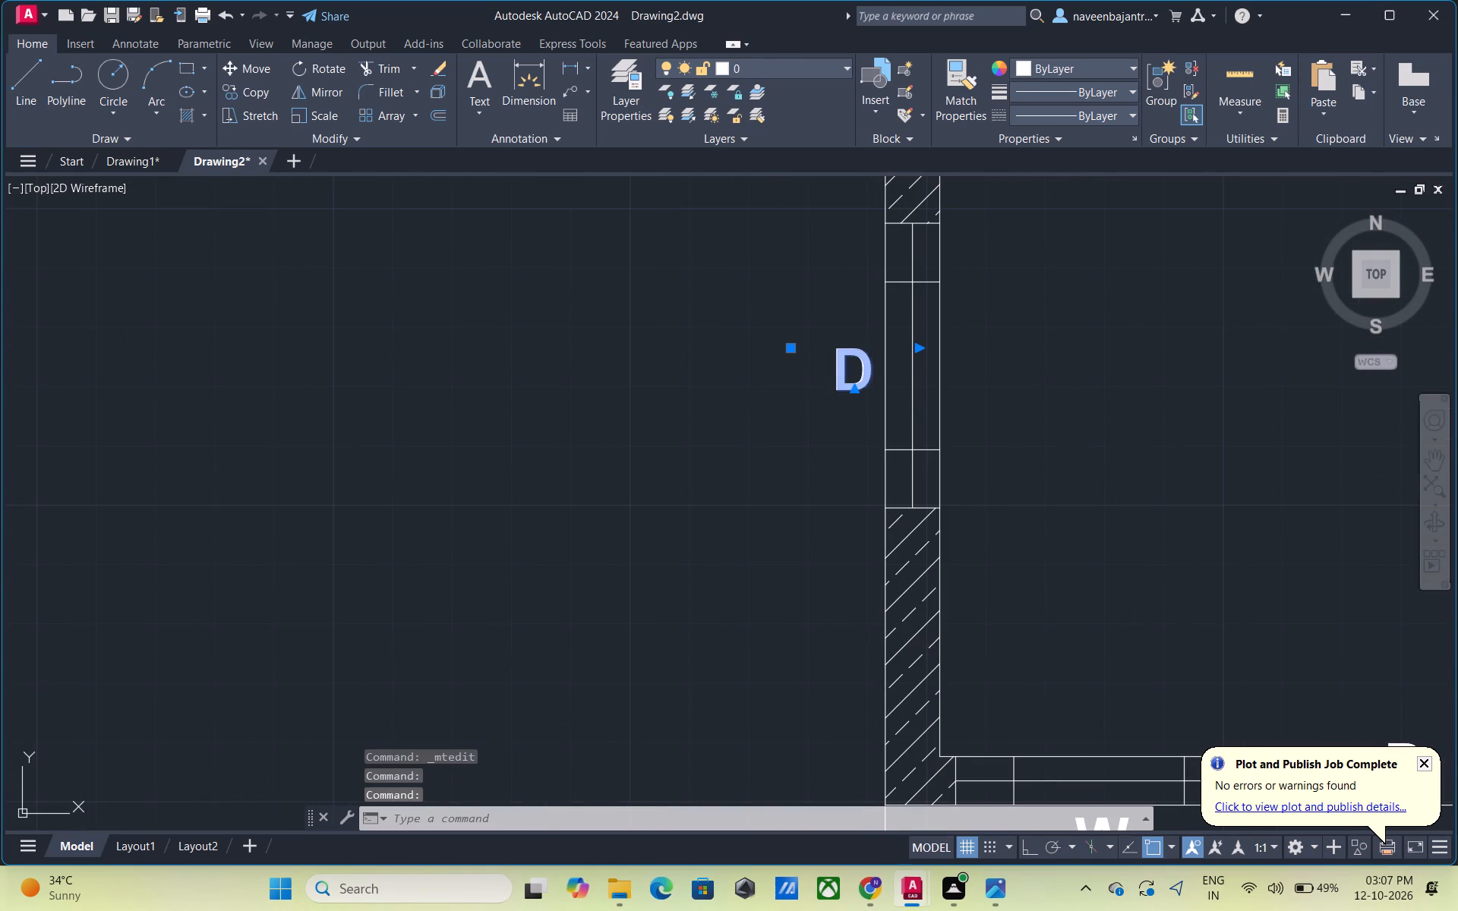
{"action": "key", "text": "BackSpace"}
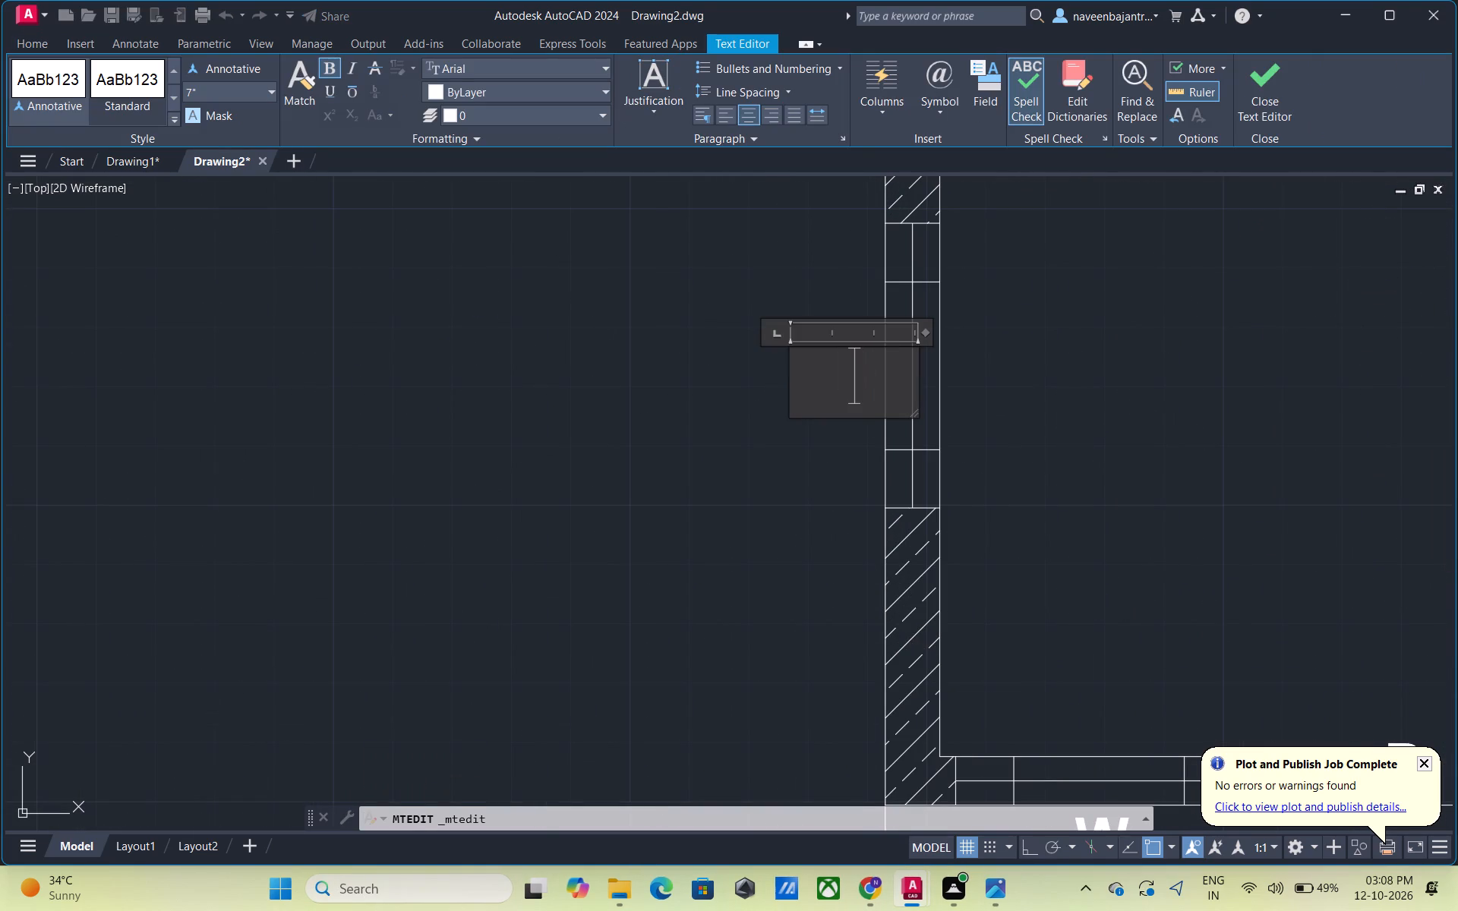
{"action": "key", "text": "w"}
{"action": "left_click", "coordinate": [1268, 105]}
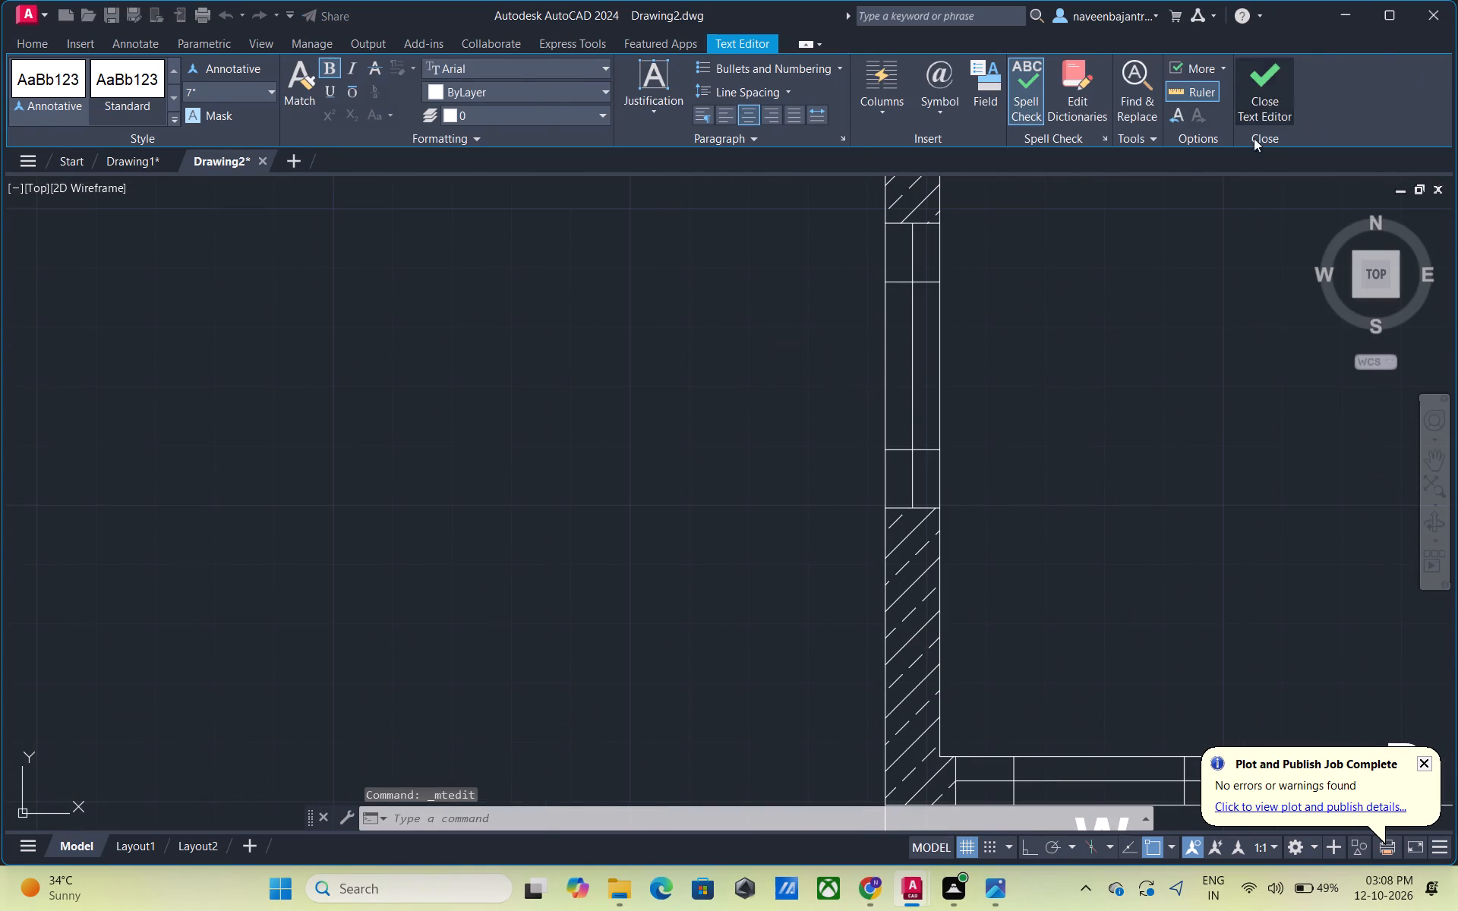
Change the D label beside the northern opening in the hall's west wall, just south of the staircase, to W.
{"action": "scroll", "coordinate": [1155, 366], "scroll_direction": "down", "scroll_amount": 2}
{"action": "middle_click_drag", "start_coordinate": [1155, 367], "coordinate": [1041, 623]}
{"action": "middle_click_drag", "start_coordinate": [1007, 313], "coordinate": [993, 444]}
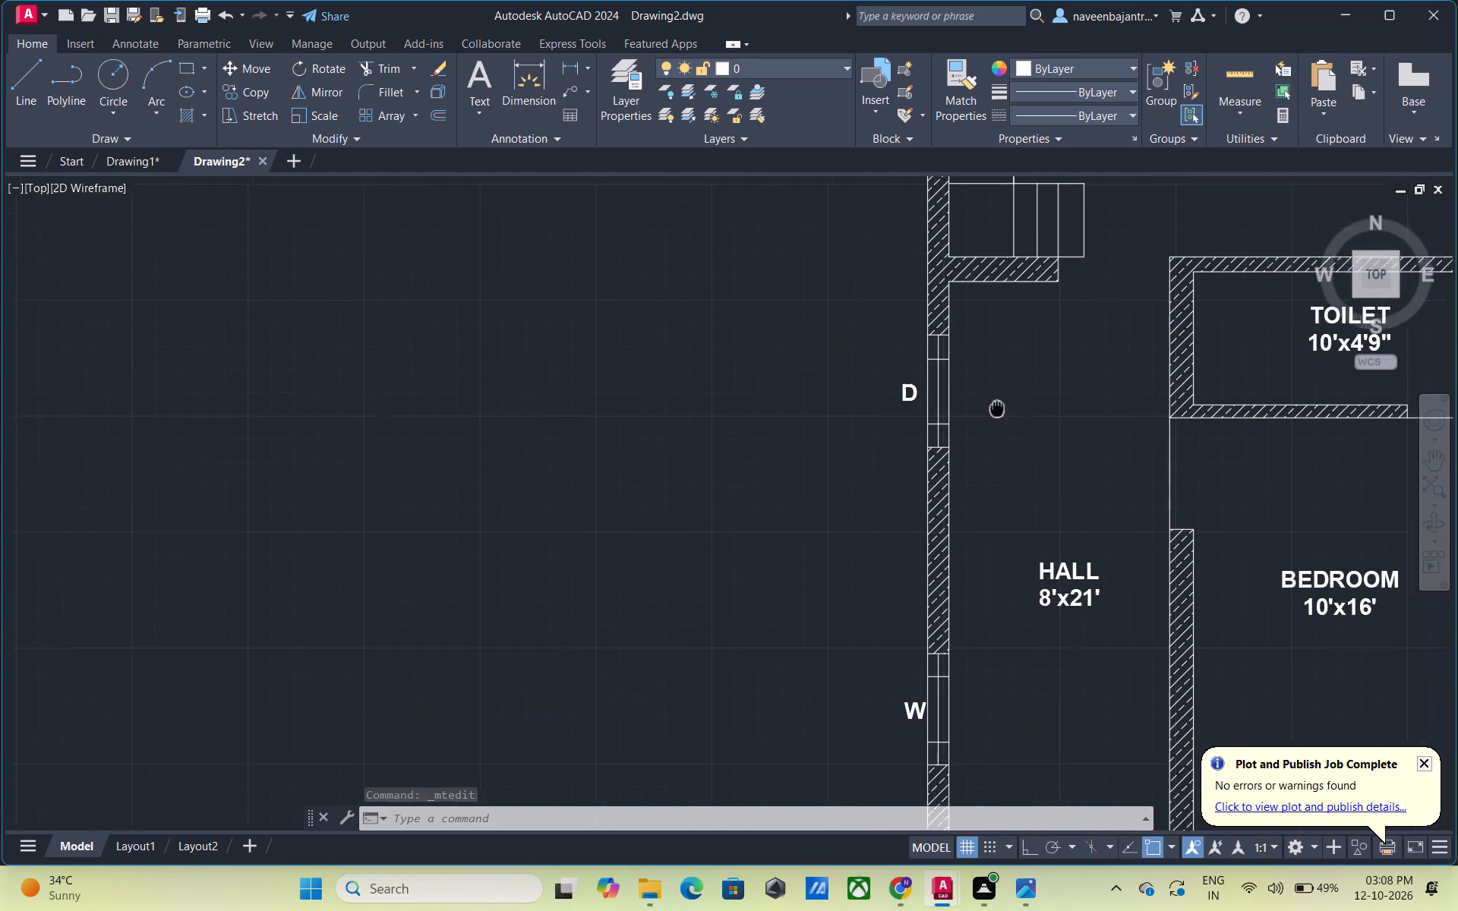
{"action": "middle_click_drag", "start_coordinate": [993, 444], "coordinate": [993, 447]}
{"action": "scroll", "coordinate": [915, 429], "scroll_direction": "up", "scroll_amount": 4}
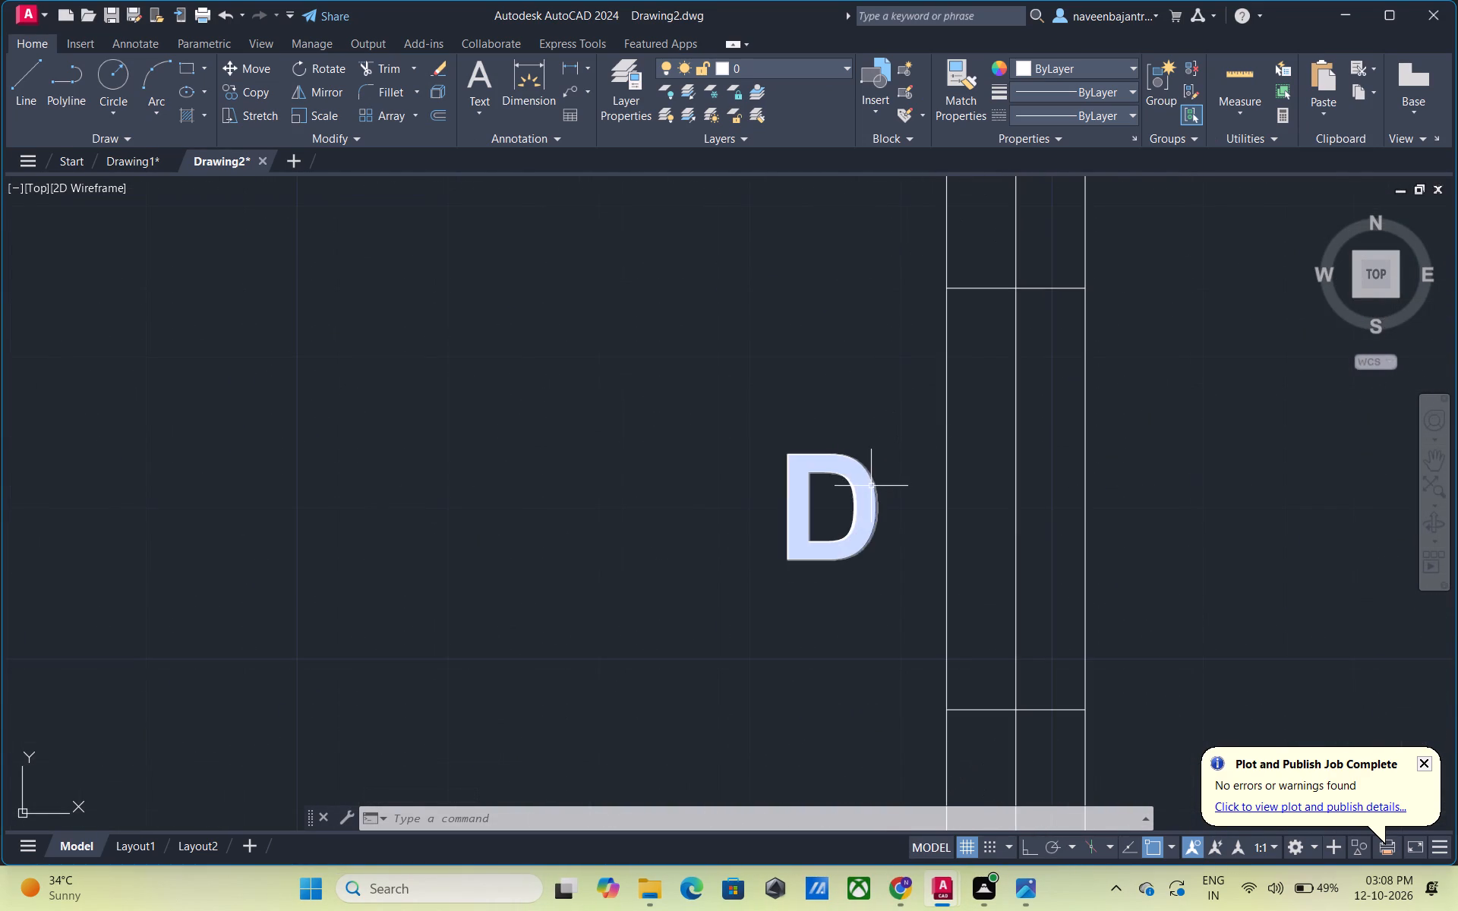
{"action": "double_click", "coordinate": [871, 486]}
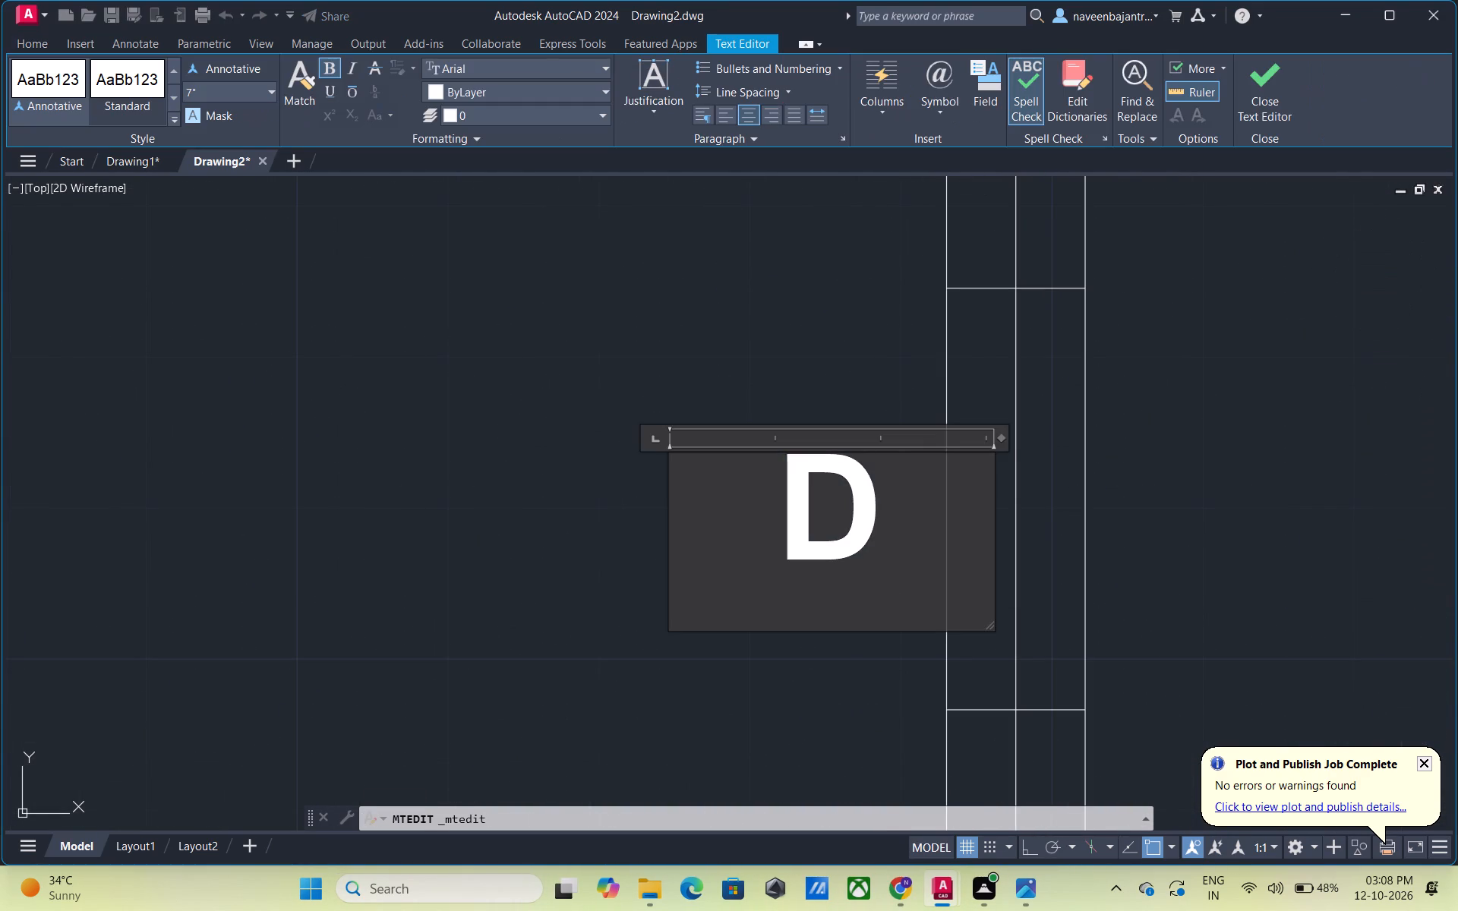
{"action": "key", "text": "BackSpace"}
{"action": "key", "text": "w"}
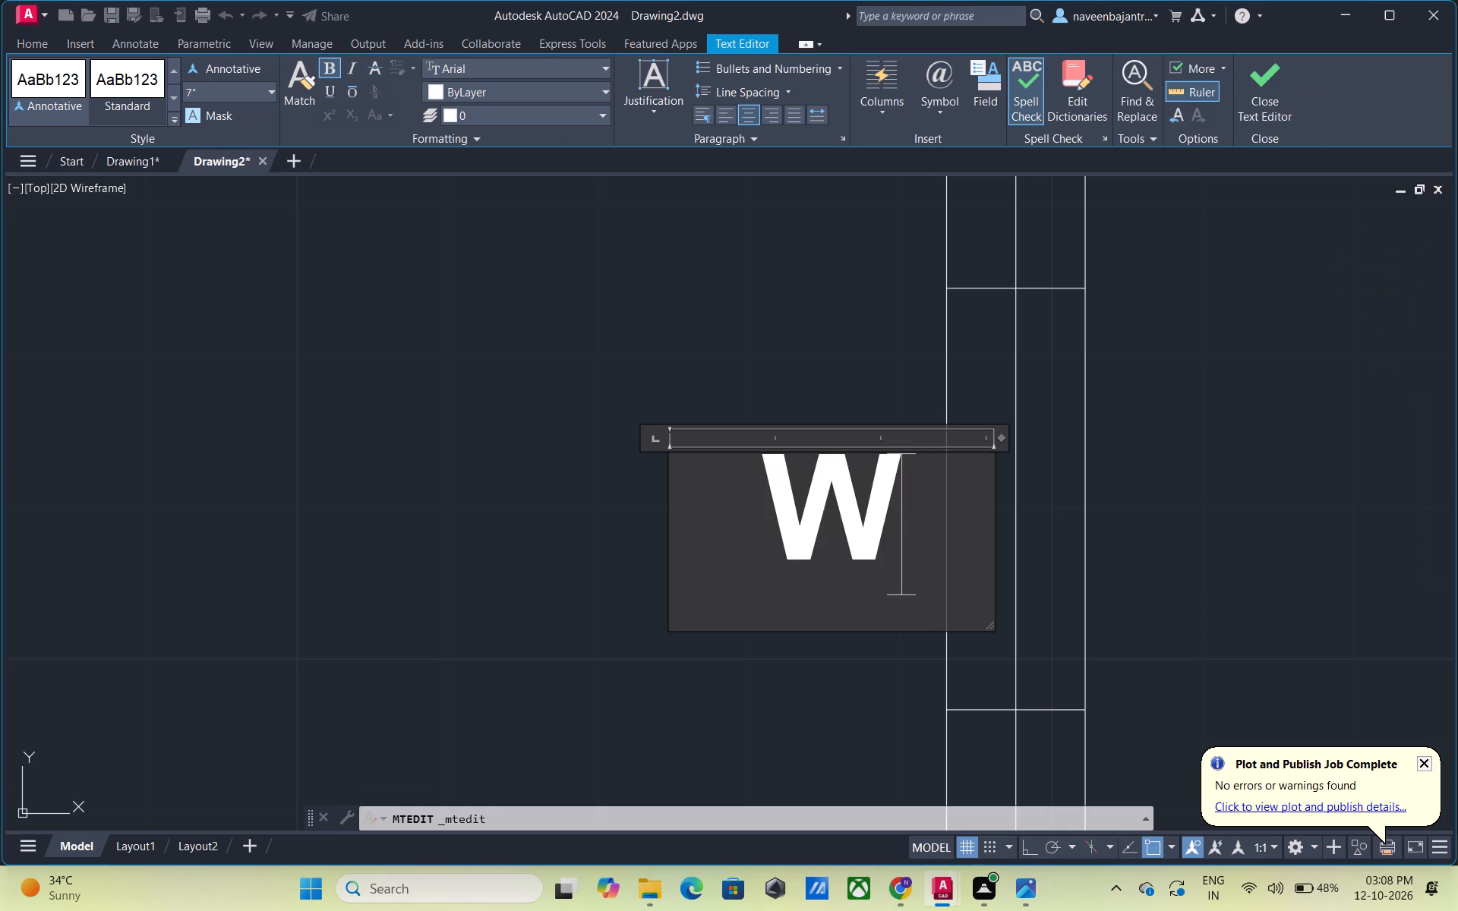
{"action": "left_click", "coordinate": [1286, 104]}
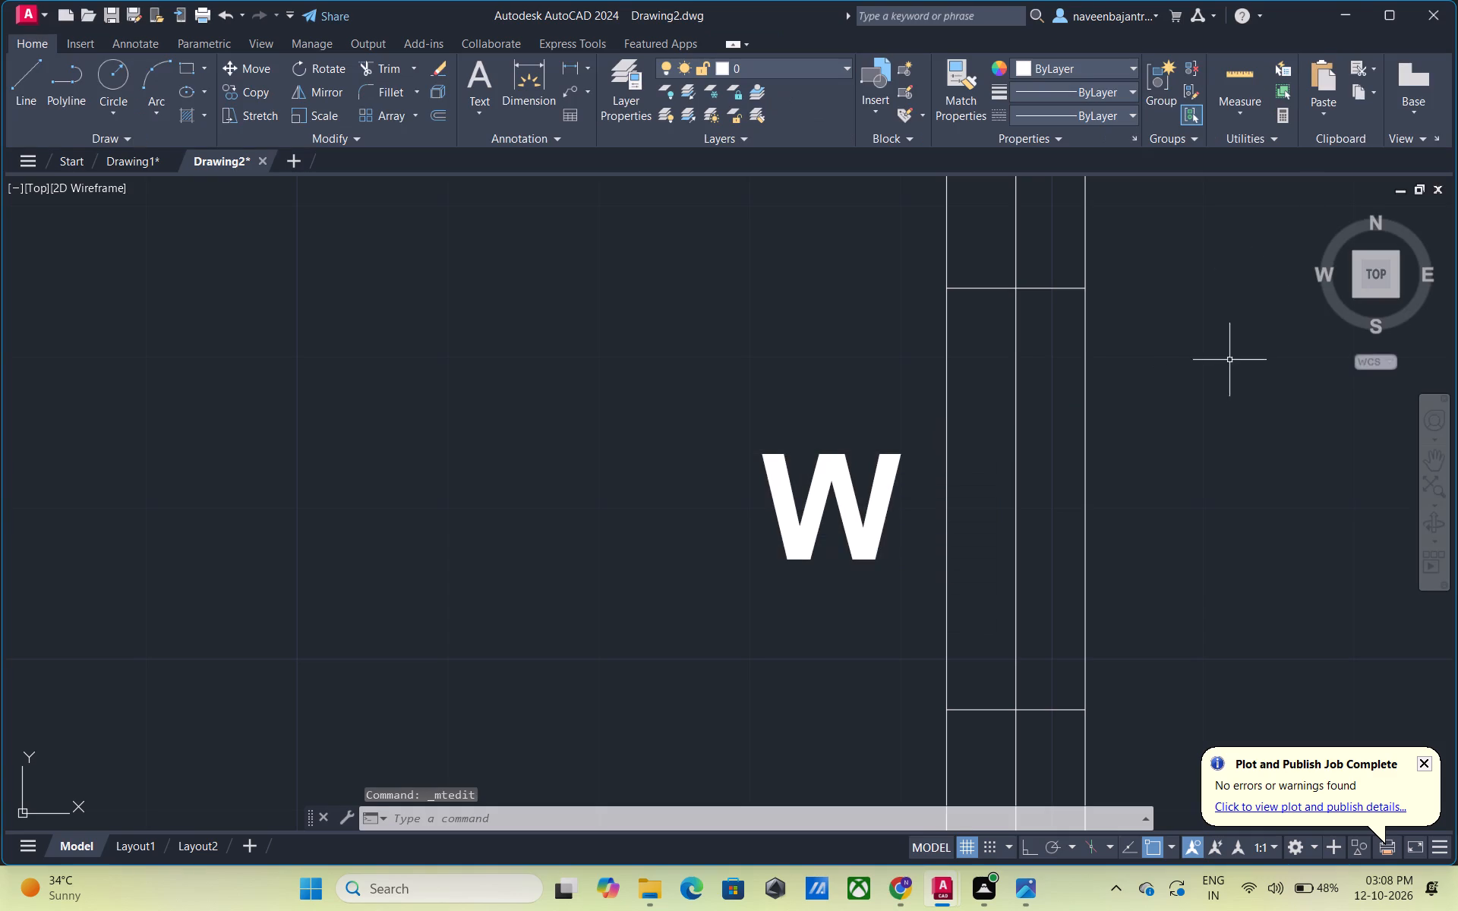
Change the D label beside the west wall opening at the dining area's staircase to W.
{"action": "scroll", "coordinate": [1224, 377], "scroll_direction": "down", "scroll_amount": 4}
{"action": "middle_click_drag", "start_coordinate": [1223, 381], "coordinate": [964, 578]}
{"action": "middle_click", "coordinate": [964, 578]}
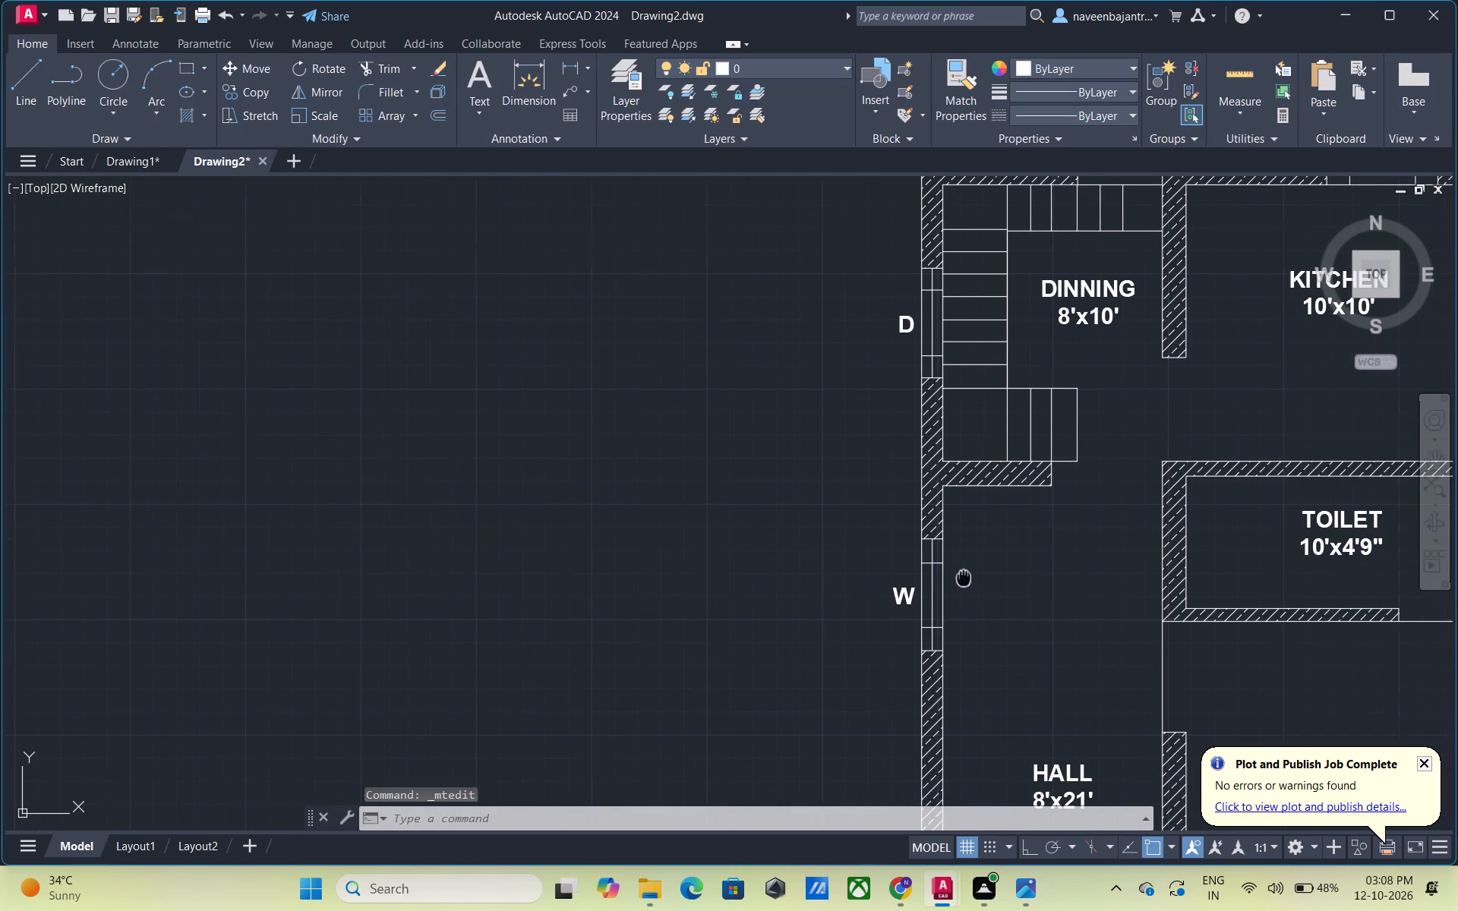
{"action": "scroll", "coordinate": [940, 310], "scroll_direction": "up", "scroll_amount": 4}
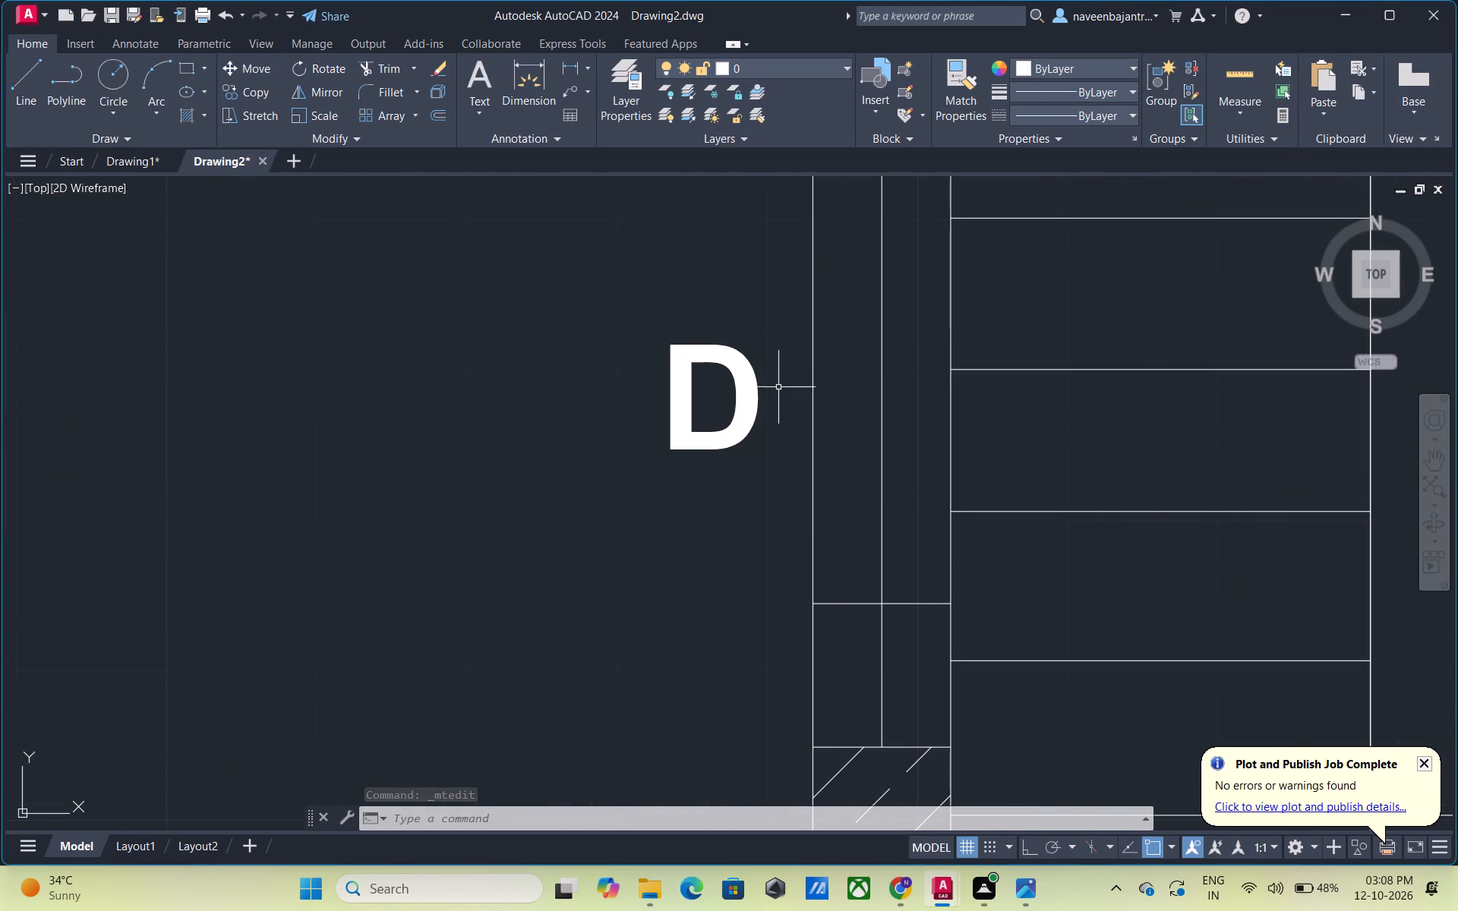
{"action": "left_click", "coordinate": [760, 403]}
{"action": "double_click", "coordinate": [760, 403]}
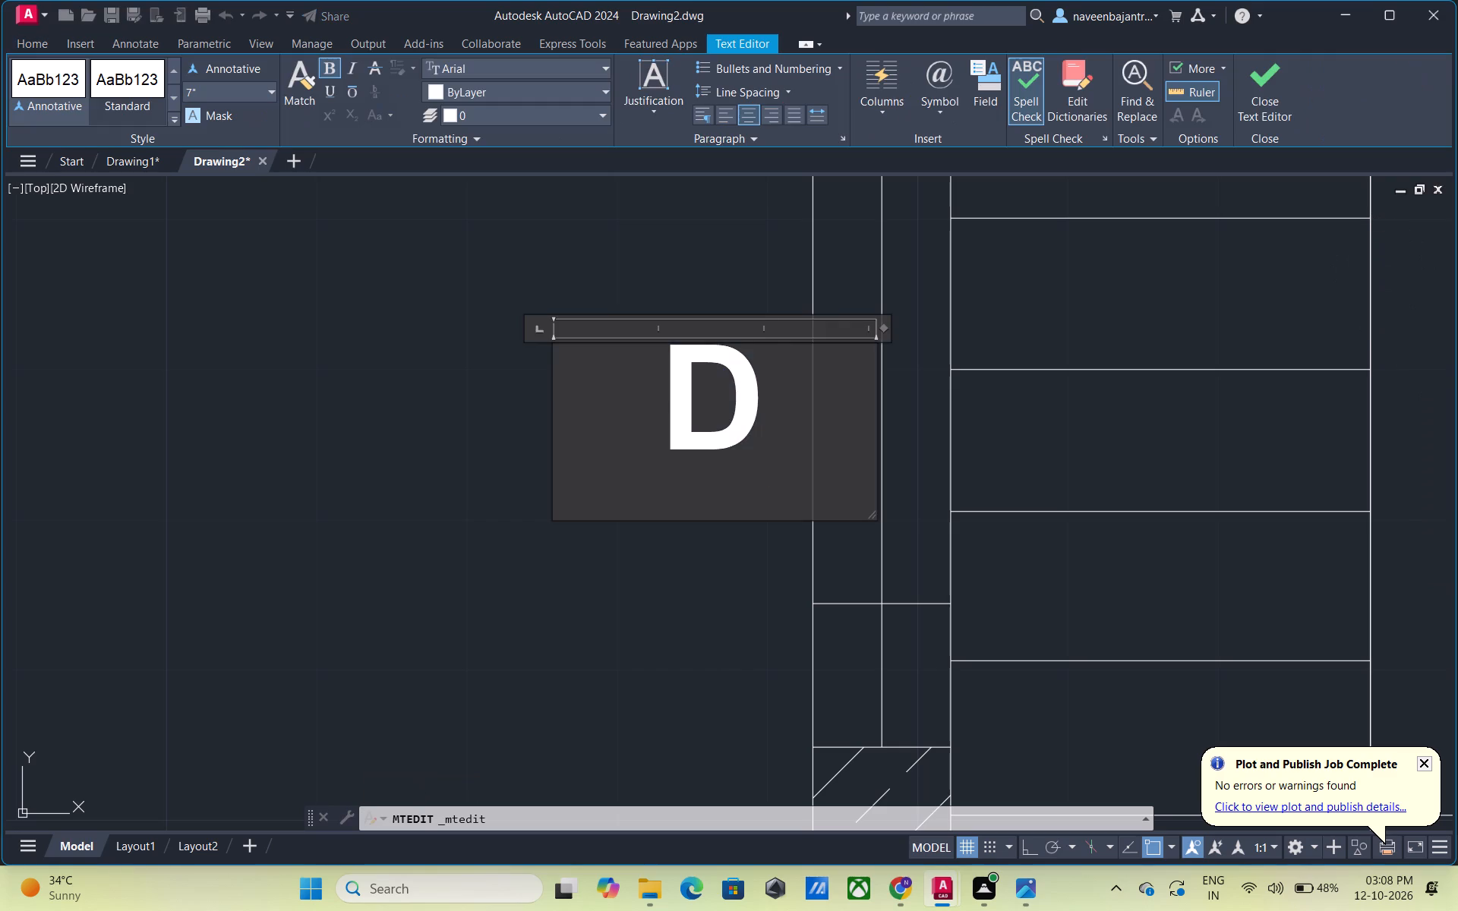
{"action": "key", "text": "BackSpace"}
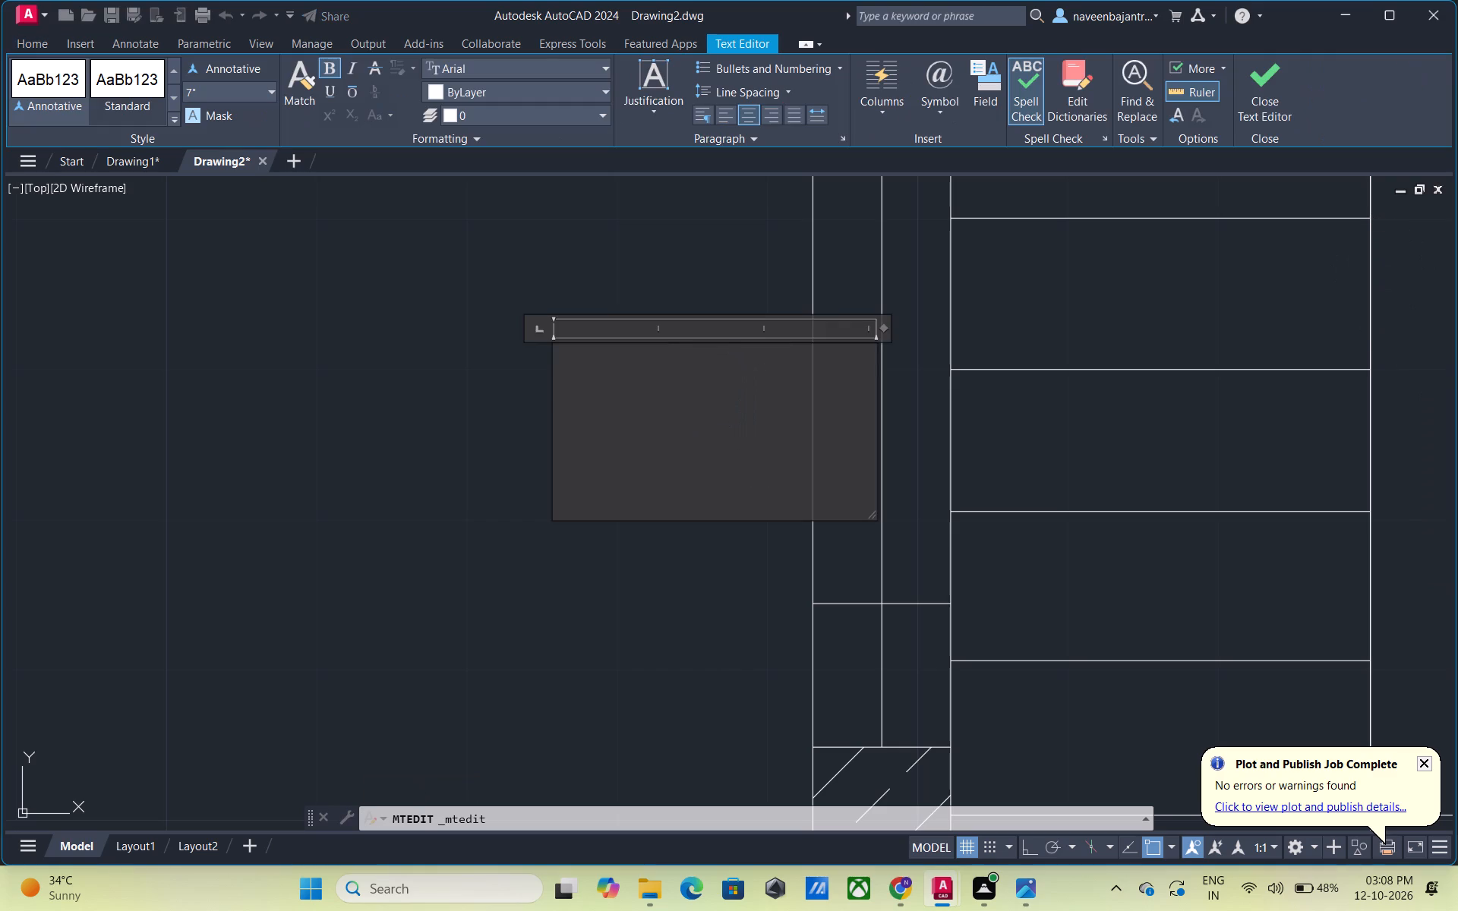
{"action": "key", "text": "w"}
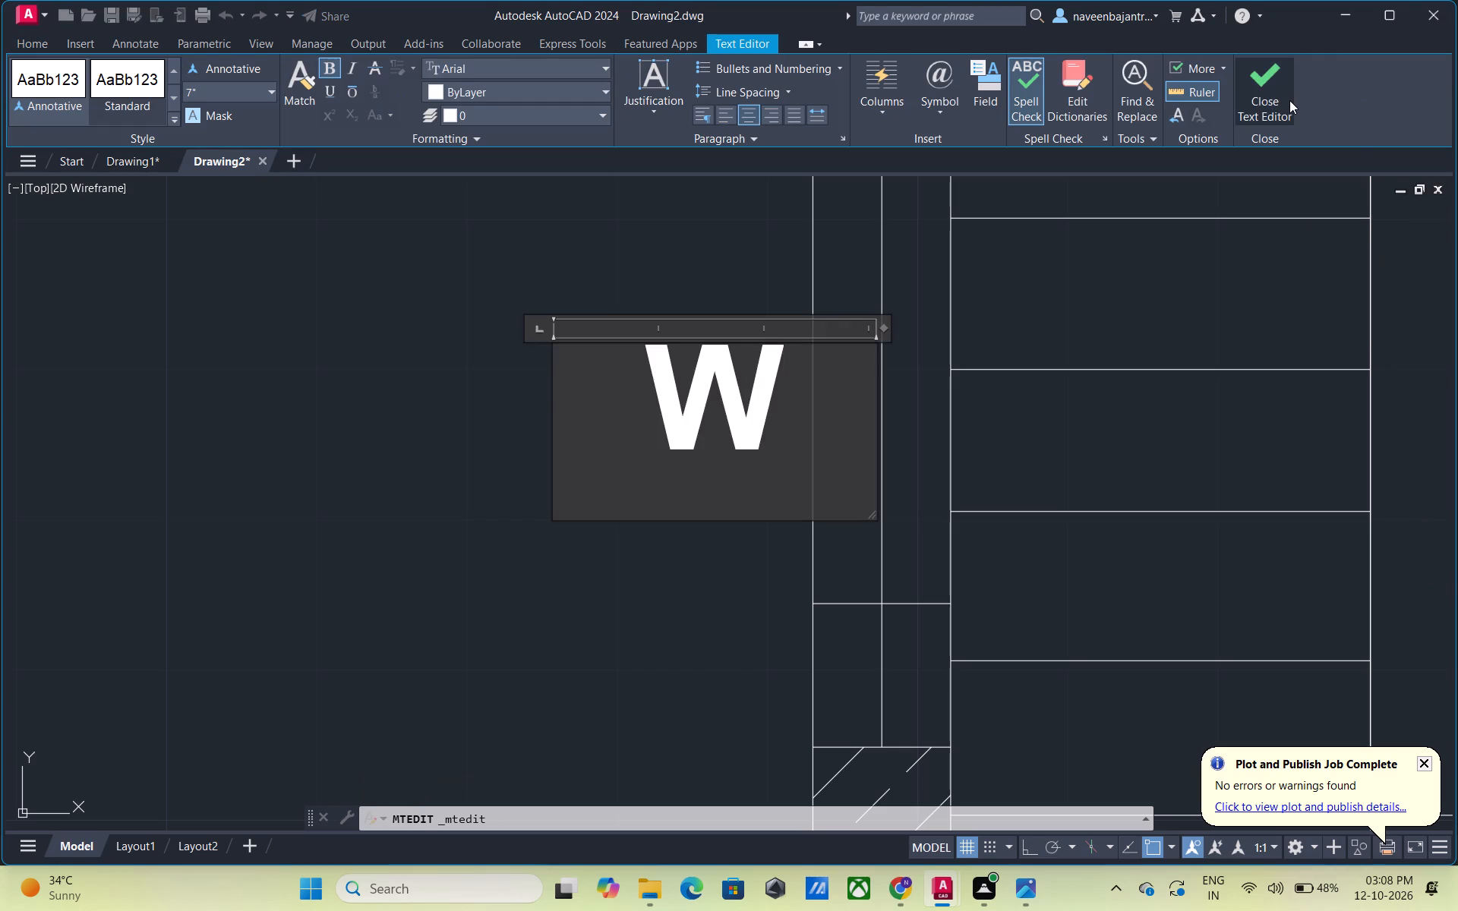
{"action": "left_click", "coordinate": [1289, 100]}
Add a centred 7" high multiline text label AO in the wall opening between the dining area and the kitchen.
{"action": "scroll", "coordinate": [1254, 268], "scroll_direction": "down", "scroll_amount": 4}
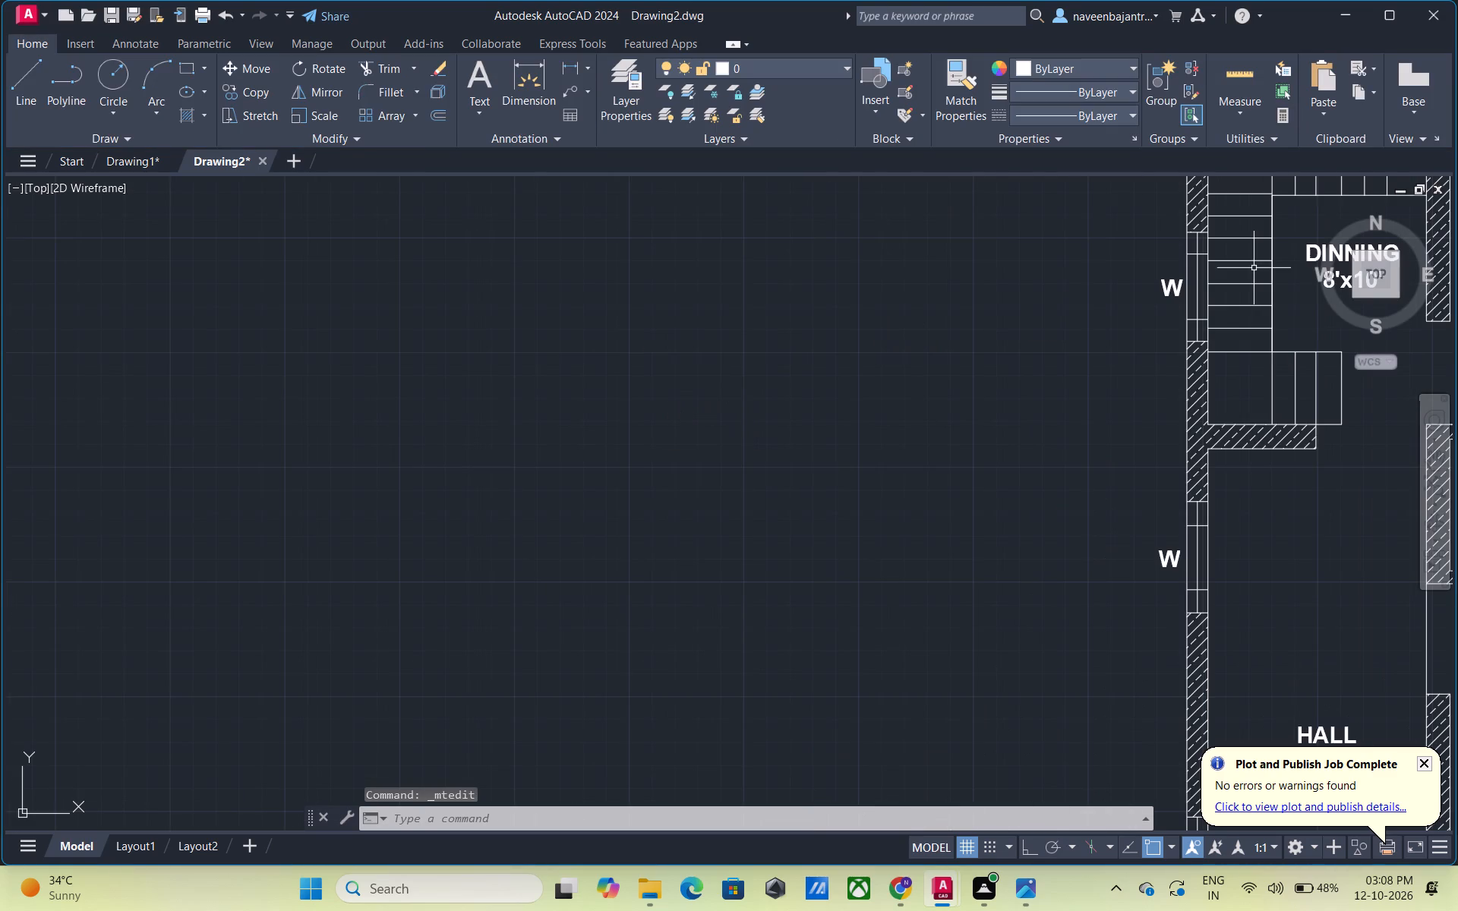
{"action": "middle_click_drag", "start_coordinate": [1254, 268], "coordinate": [857, 390]}
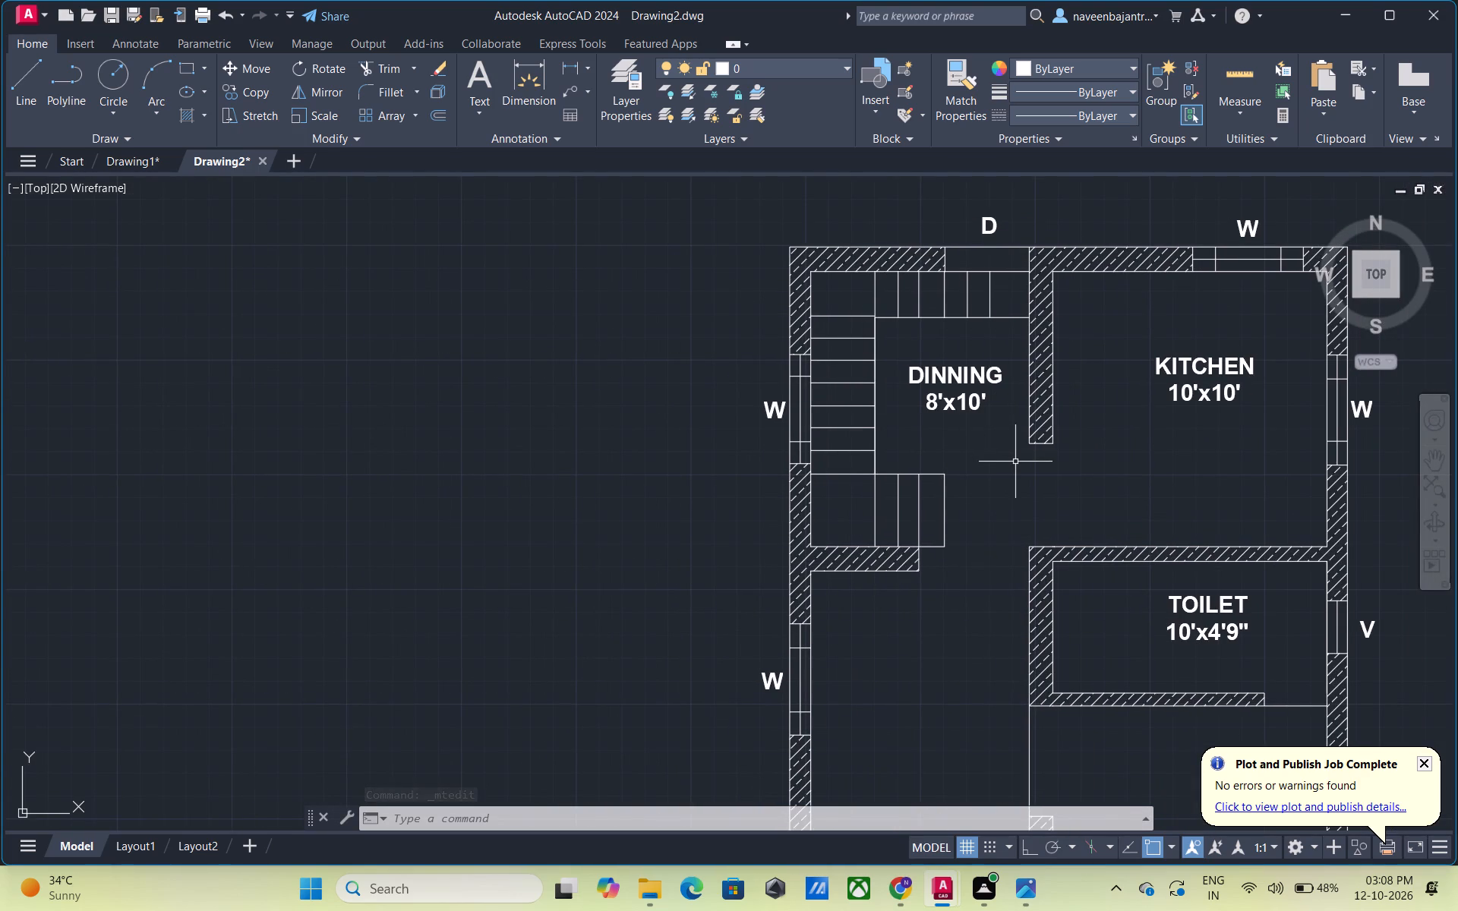
{"action": "middle_click_drag", "start_coordinate": [1015, 462], "coordinate": [958, 327]}
{"action": "scroll", "coordinate": [983, 358], "scroll_direction": "up", "scroll_amount": 2}
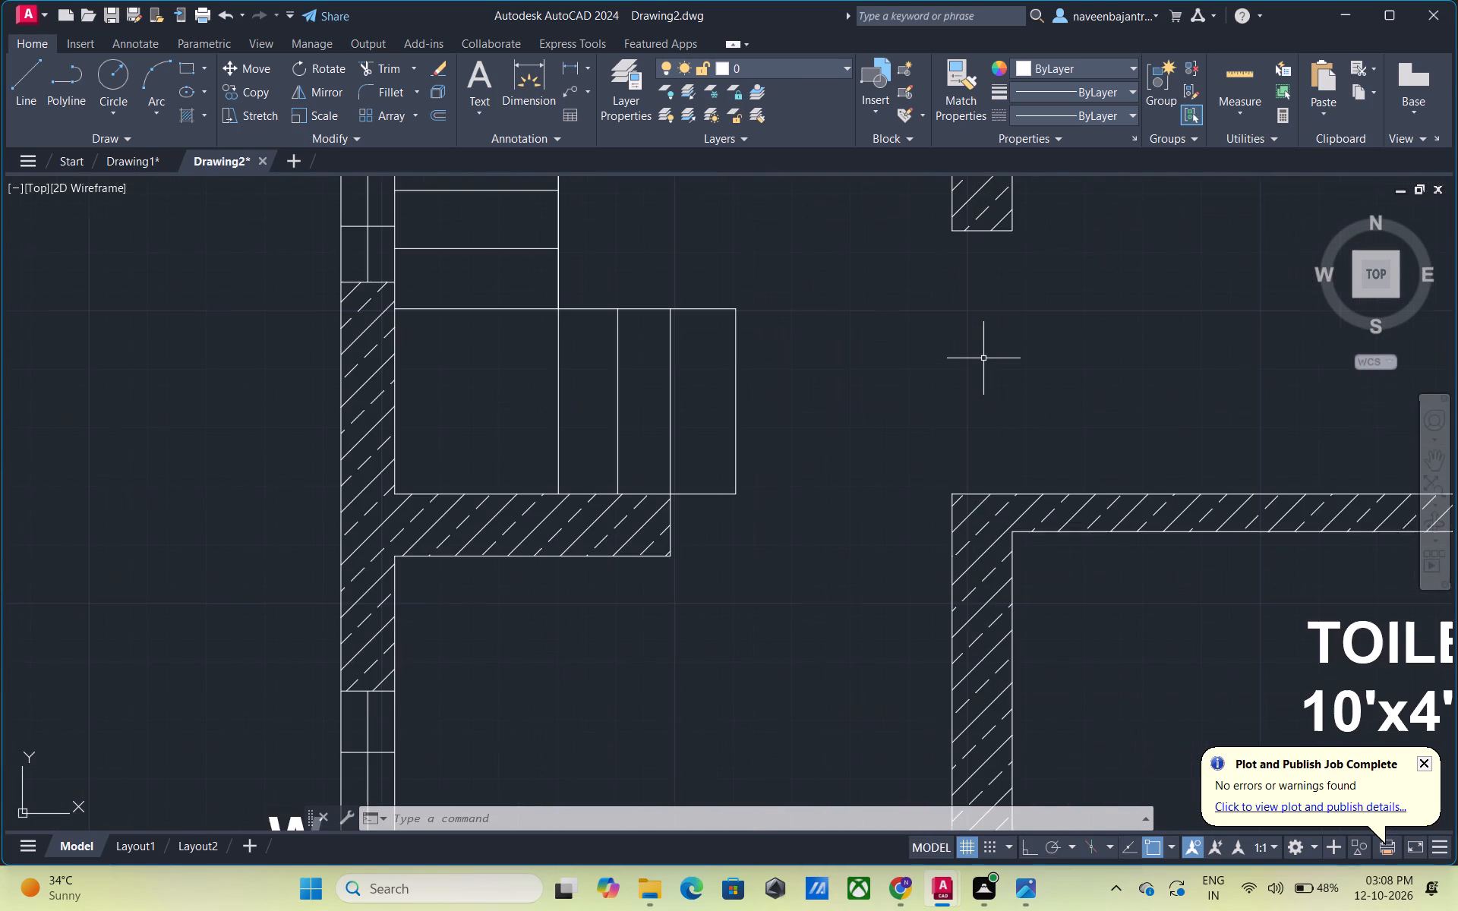
{"action": "left_click", "coordinate": [530, 89]}
{"action": "left_click", "coordinate": [488, 85]}
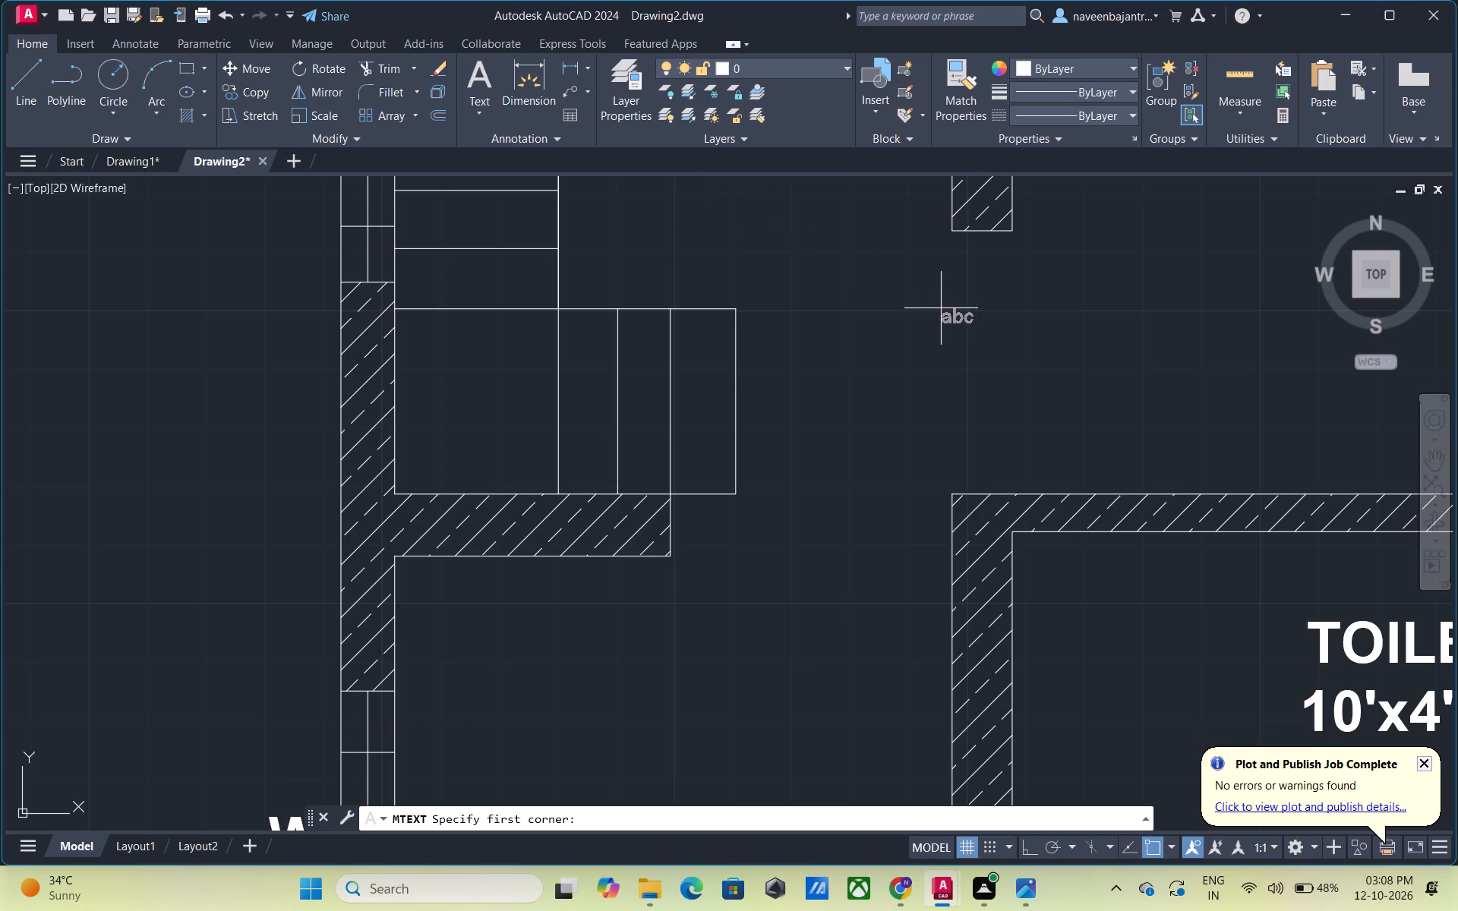
{"action": "left_click", "coordinate": [961, 315]}
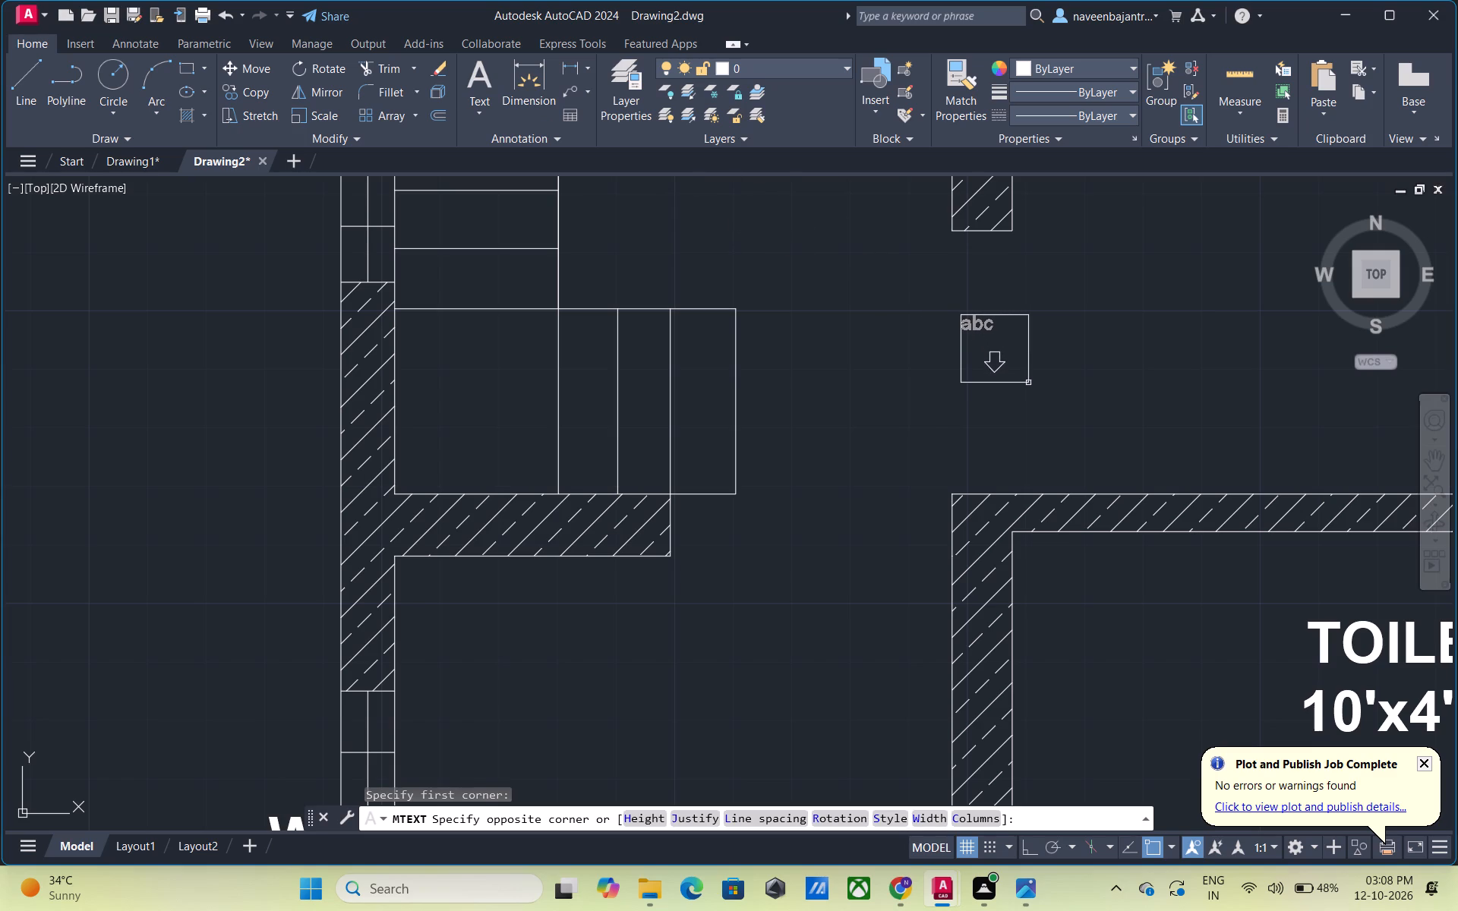
{"action": "left_click", "coordinate": [1073, 411]}
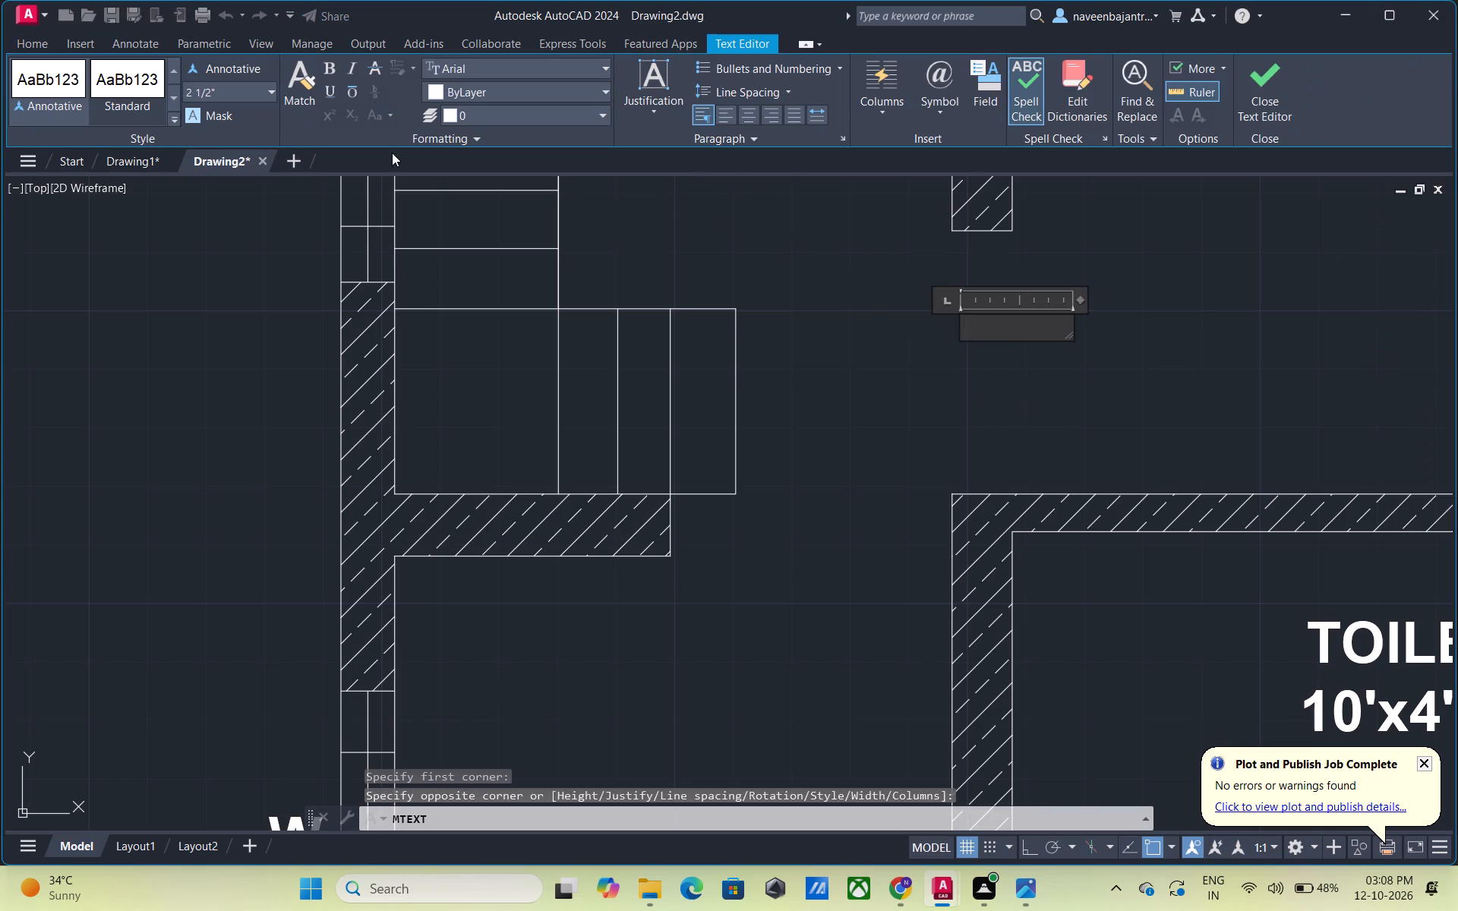
{"action": "left_click", "coordinate": [219, 93]}
{"action": "key", "text": "7"}
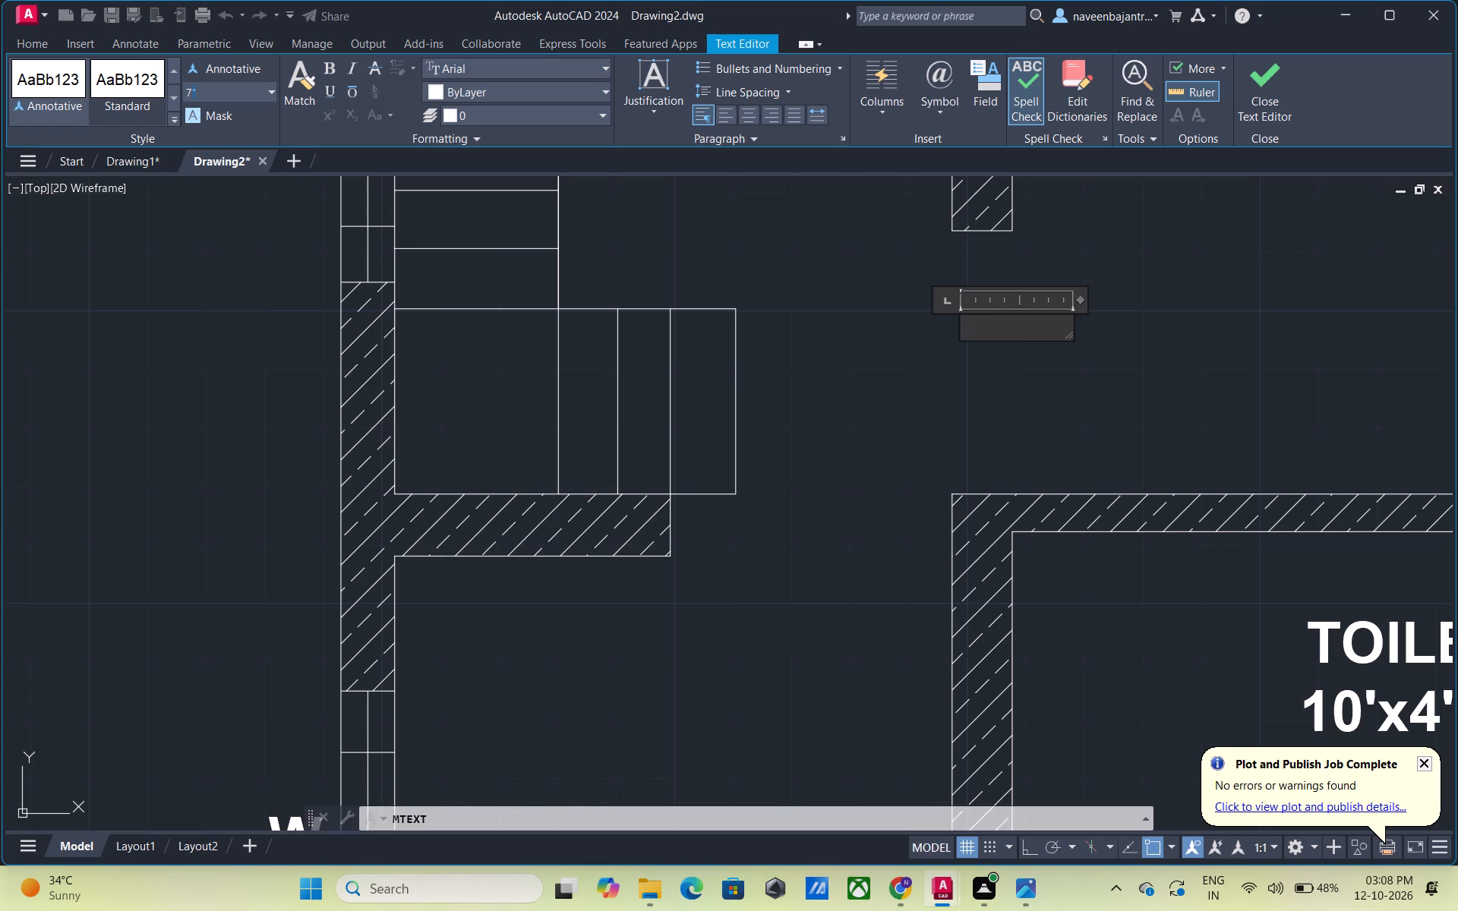
{"action": "key", "text": "shift+quotedbl"}
{"action": "key", "text": "Return"}
{"action": "key", "text": "a"}
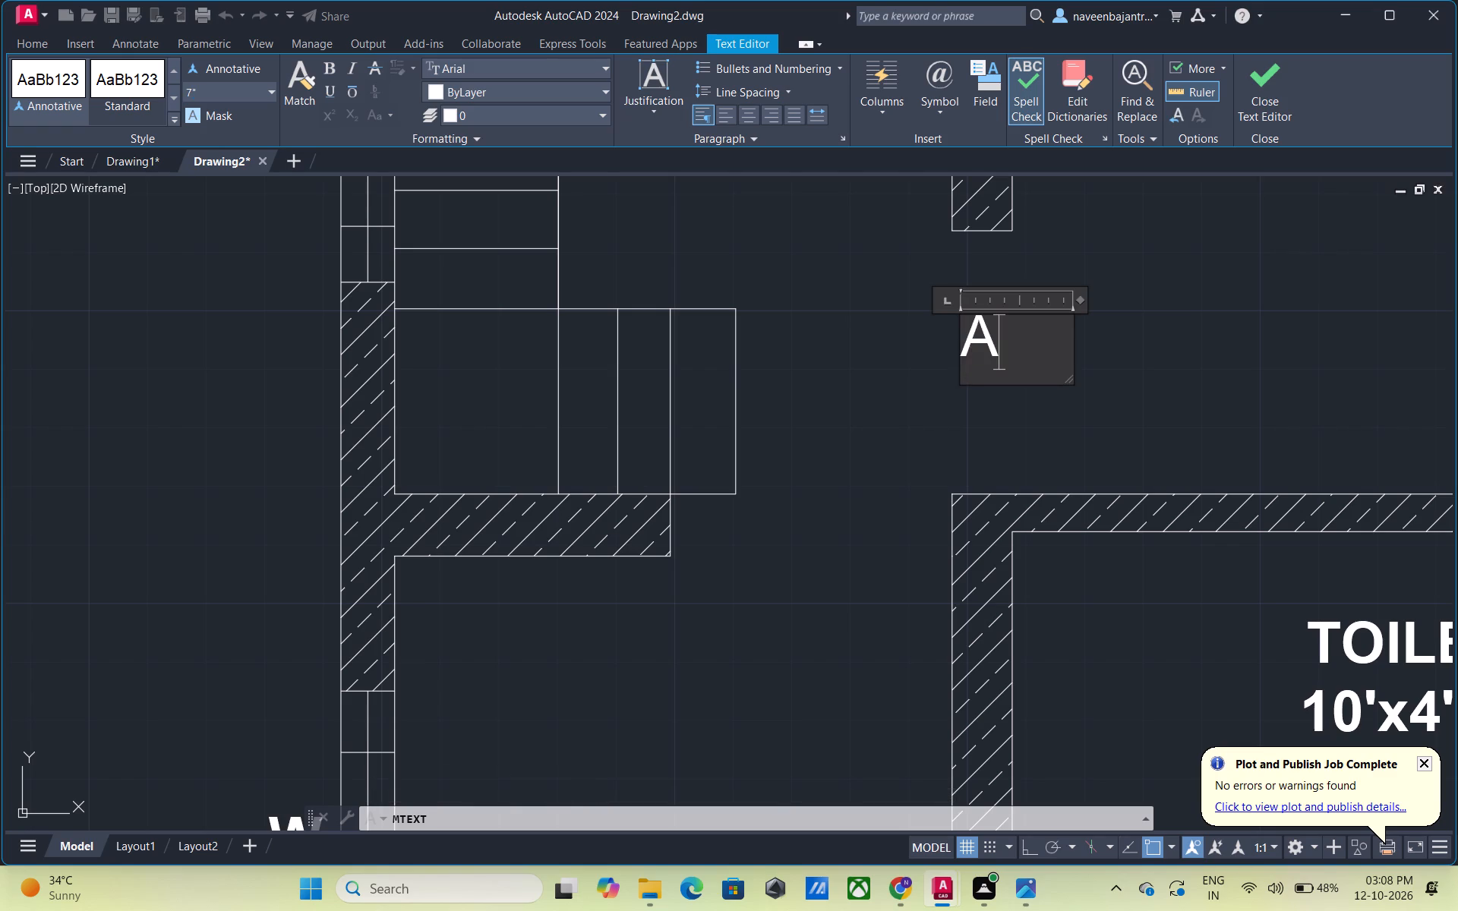
{"action": "key", "text": "o"}
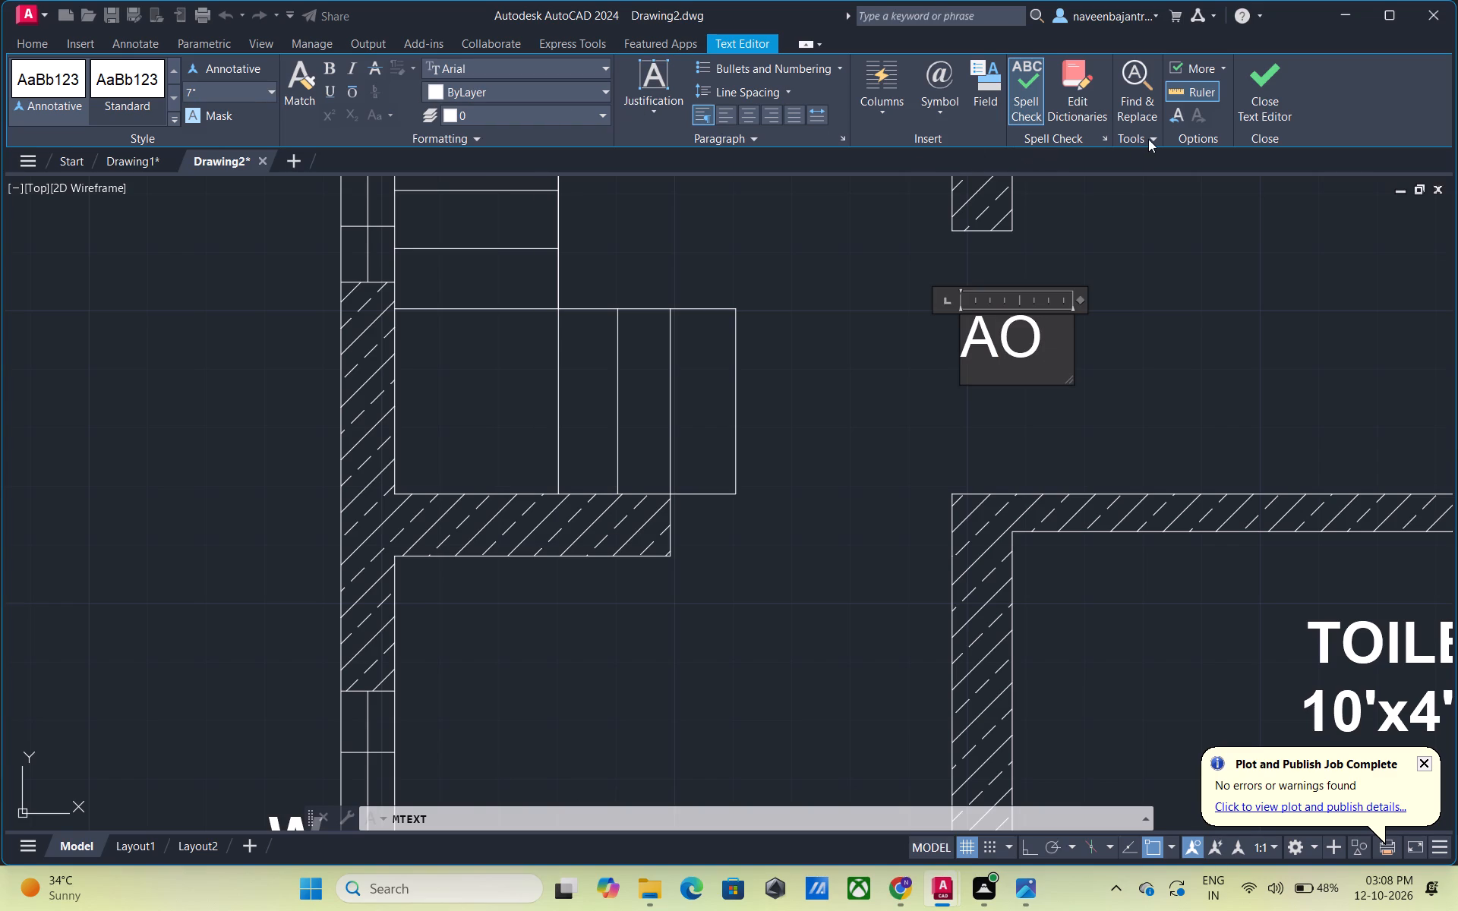
{"action": "left_click_drag", "start_coordinate": [1052, 329], "coordinate": [974, 326]}
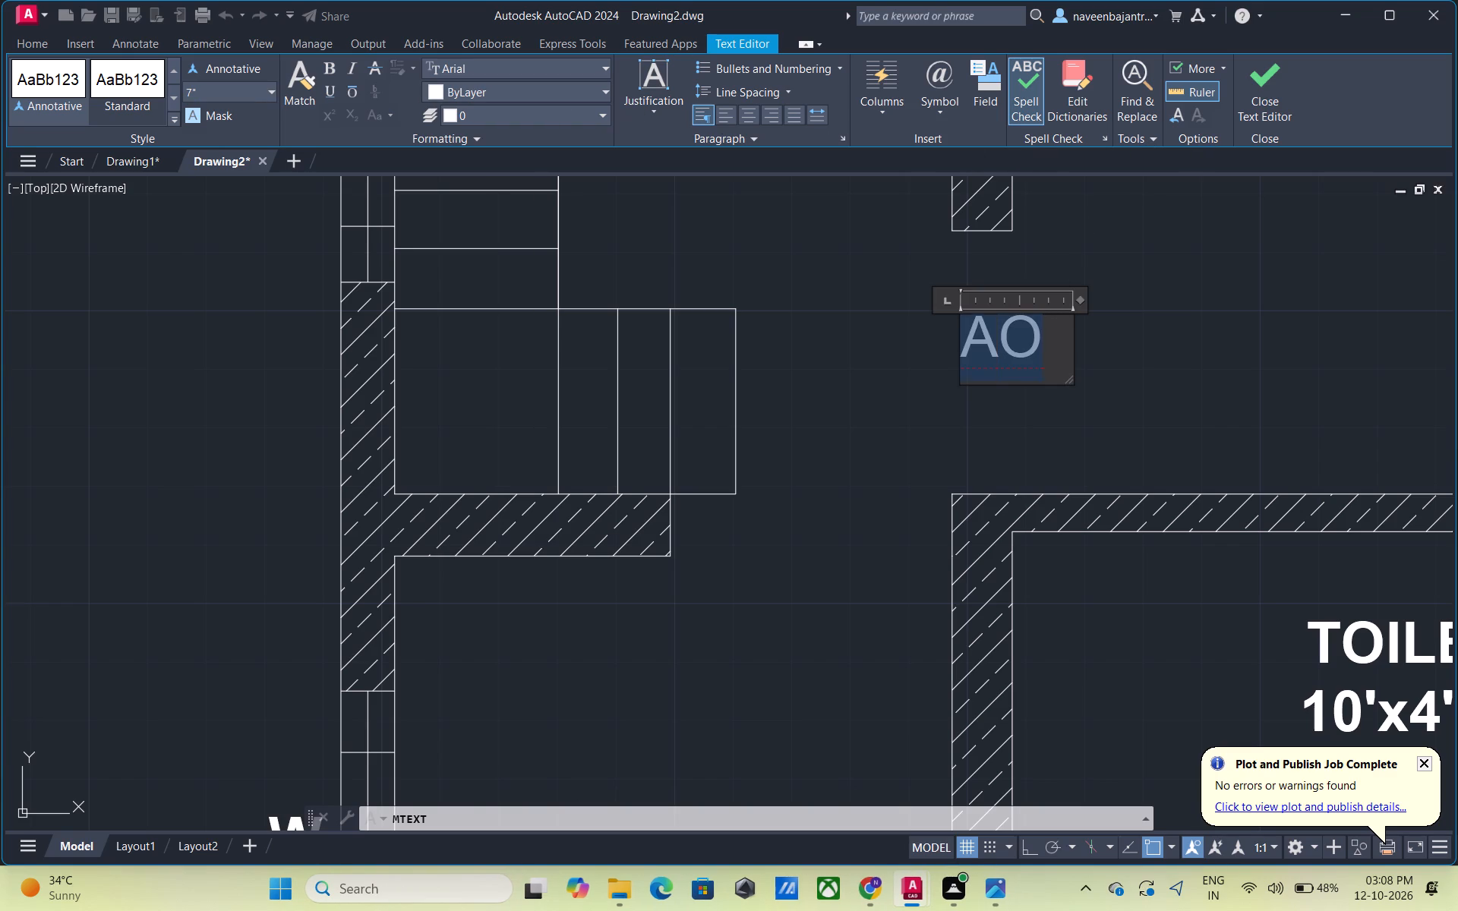
{"action": "left_click_drag", "start_coordinate": [974, 326], "coordinate": [952, 323]}
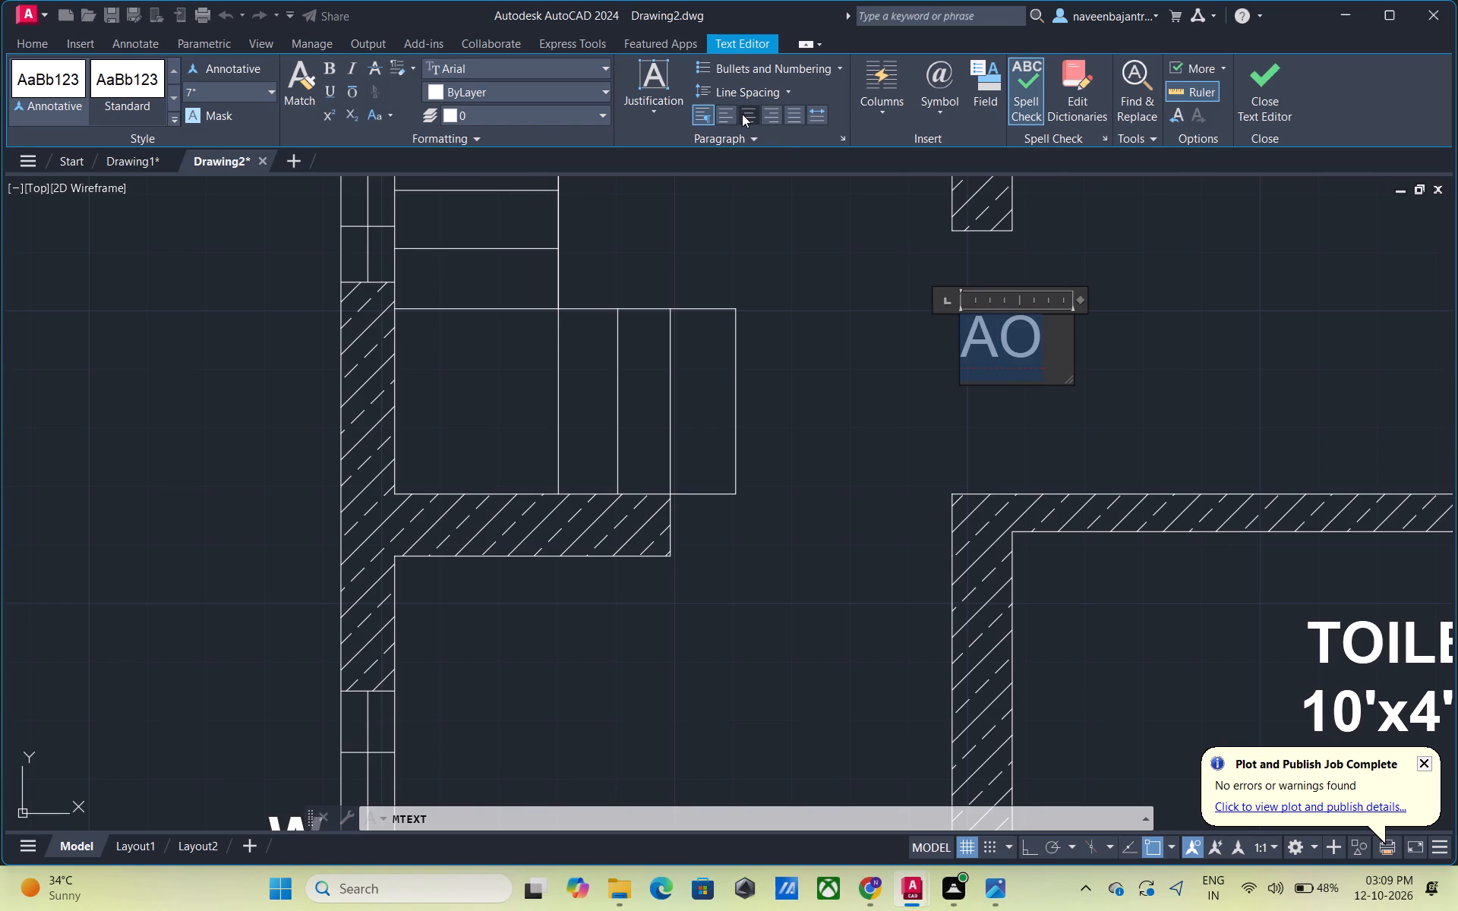
{"action": "left_click", "coordinate": [742, 114]}
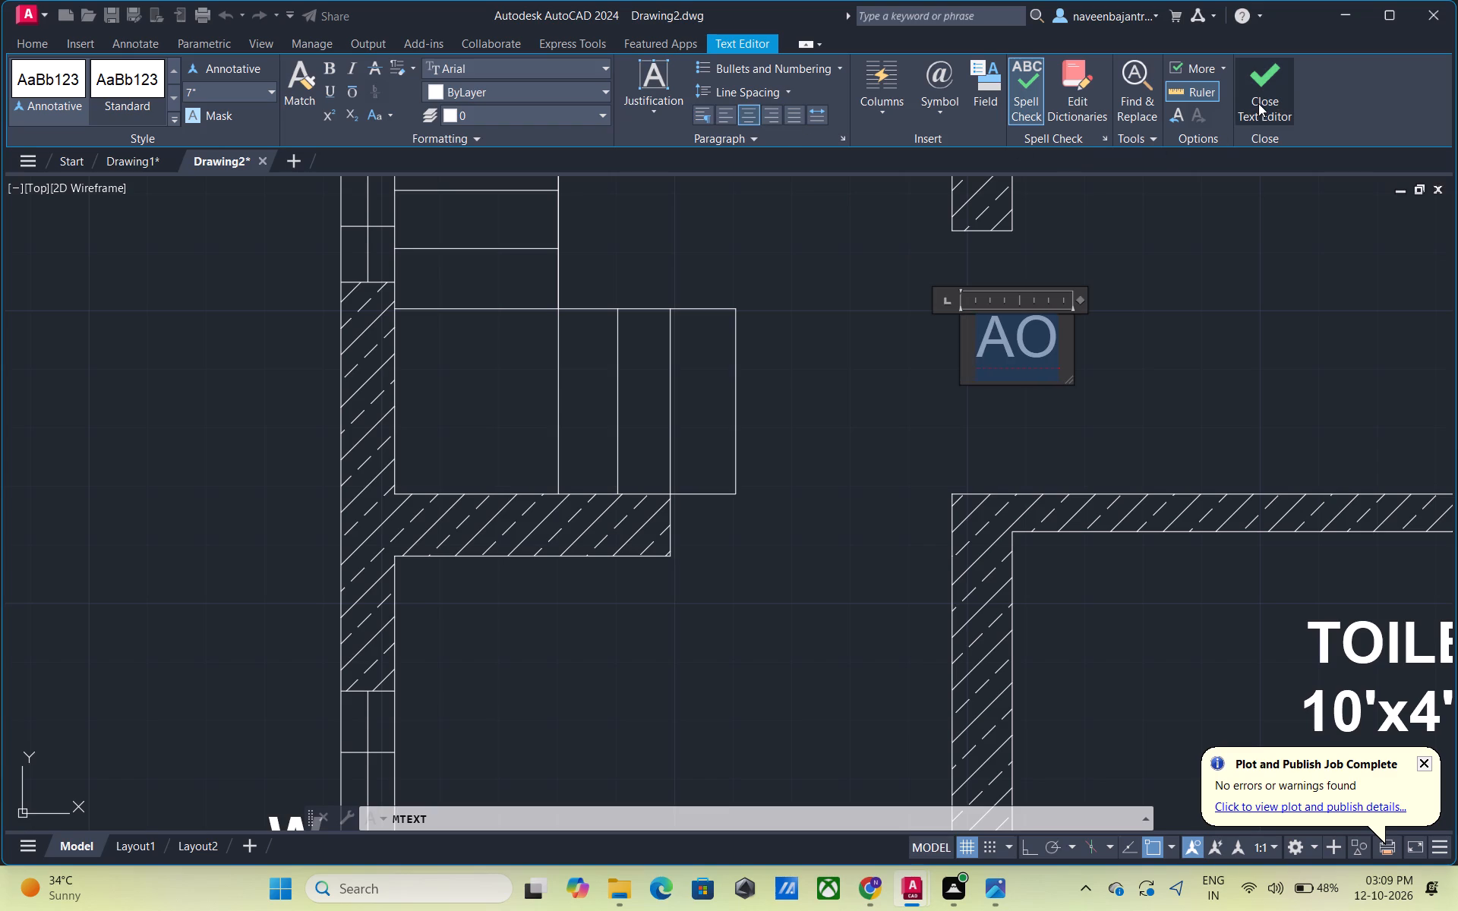
{"action": "left_click", "coordinate": [1258, 103]}
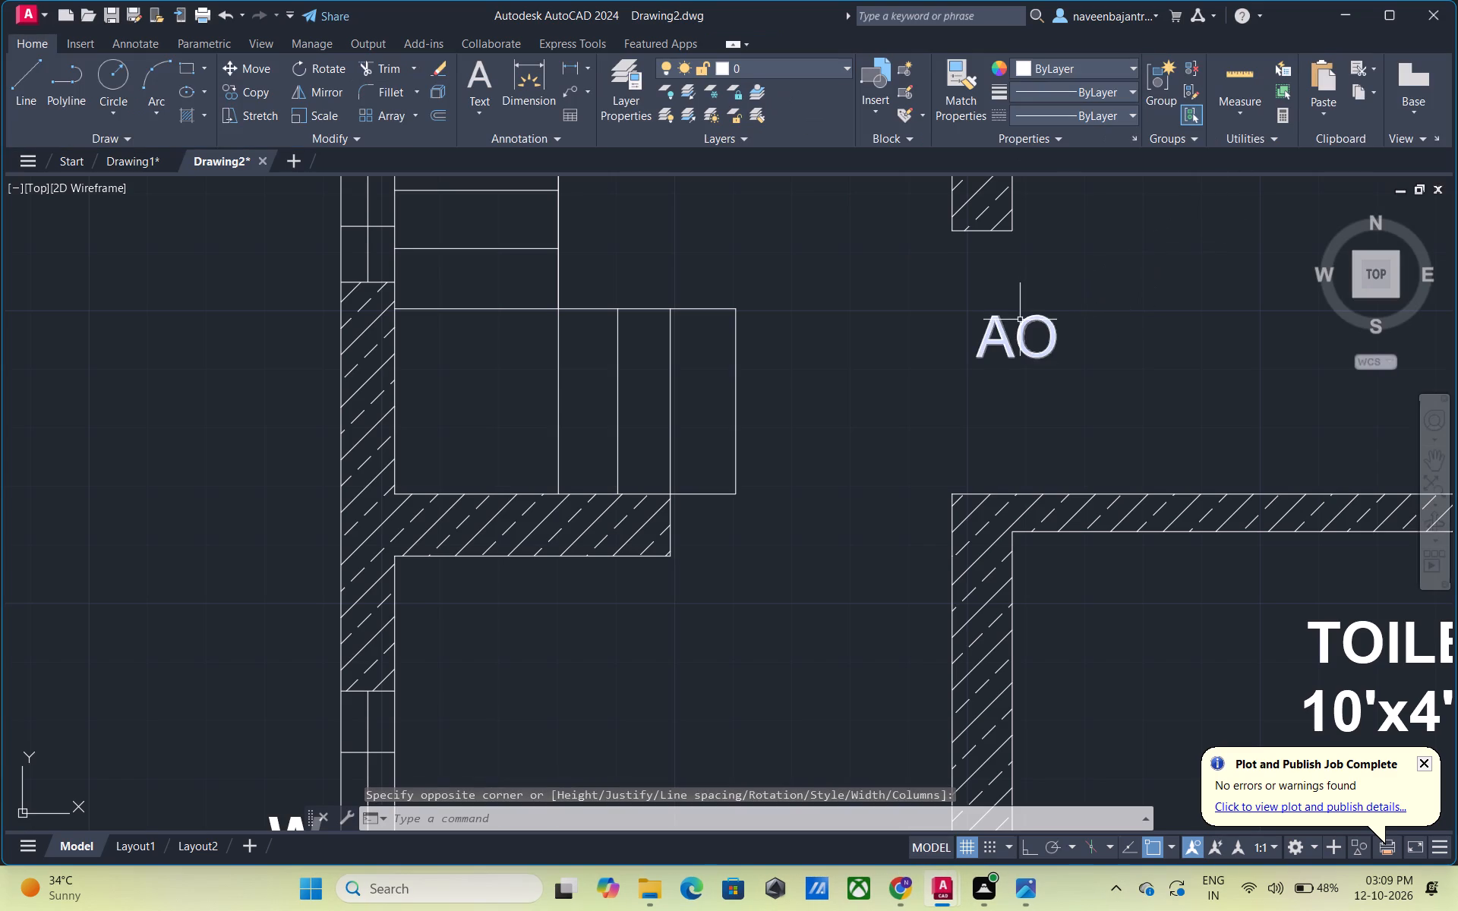
Make the AO label at the kitchen opening bold.
{"action": "double_click", "coordinate": [1020, 320]}
{"action": "left_click_drag", "start_coordinate": [1058, 329], "coordinate": [950, 329]}
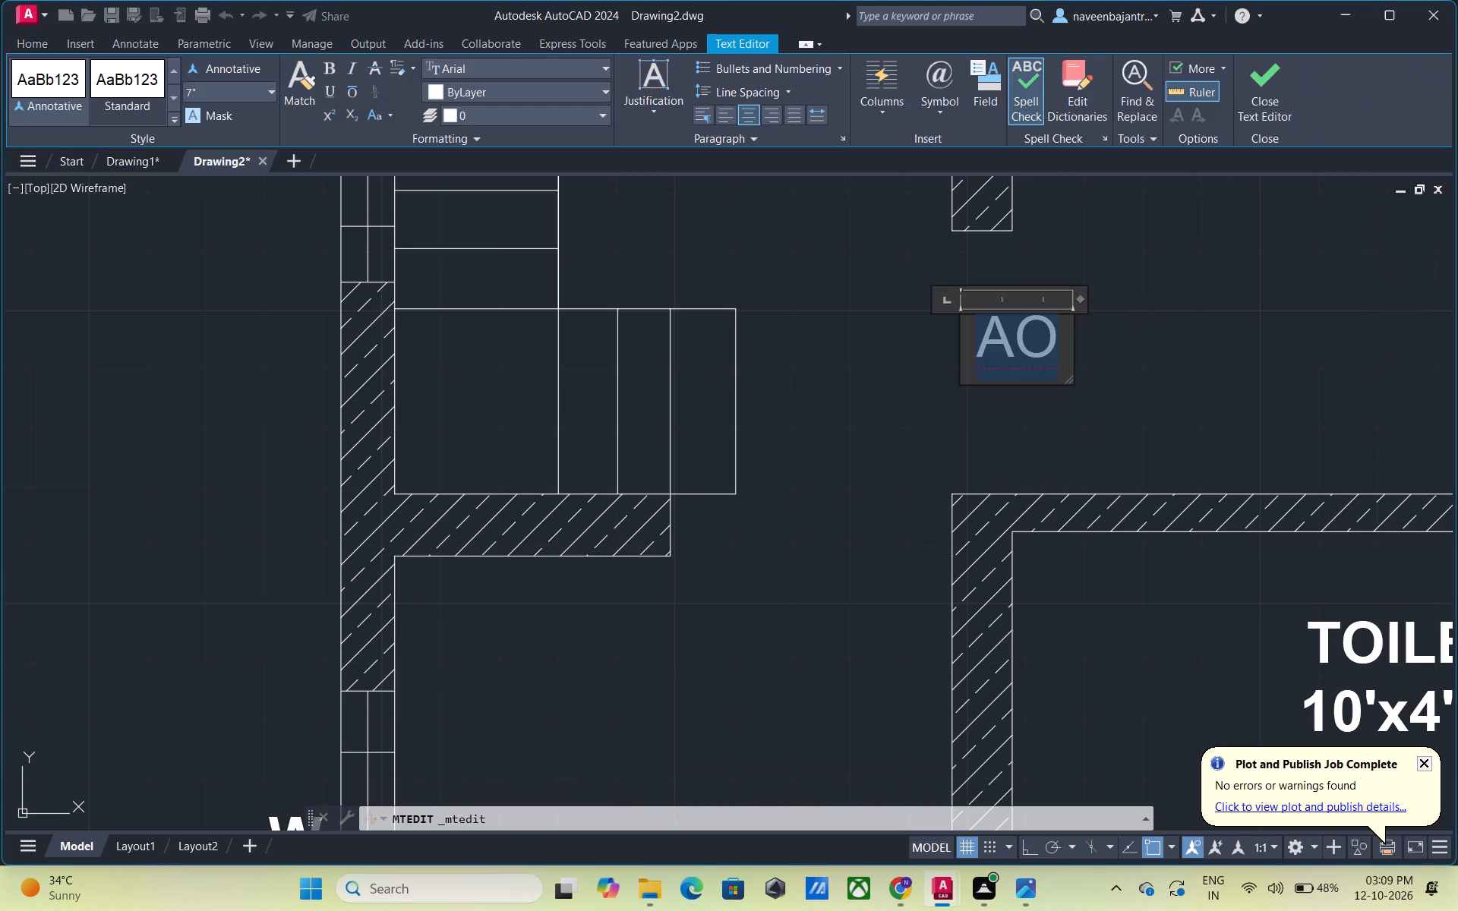
{"action": "left_click_drag", "start_coordinate": [950, 329], "coordinate": [949, 329]}
{"action": "left_click", "coordinate": [331, 64]}
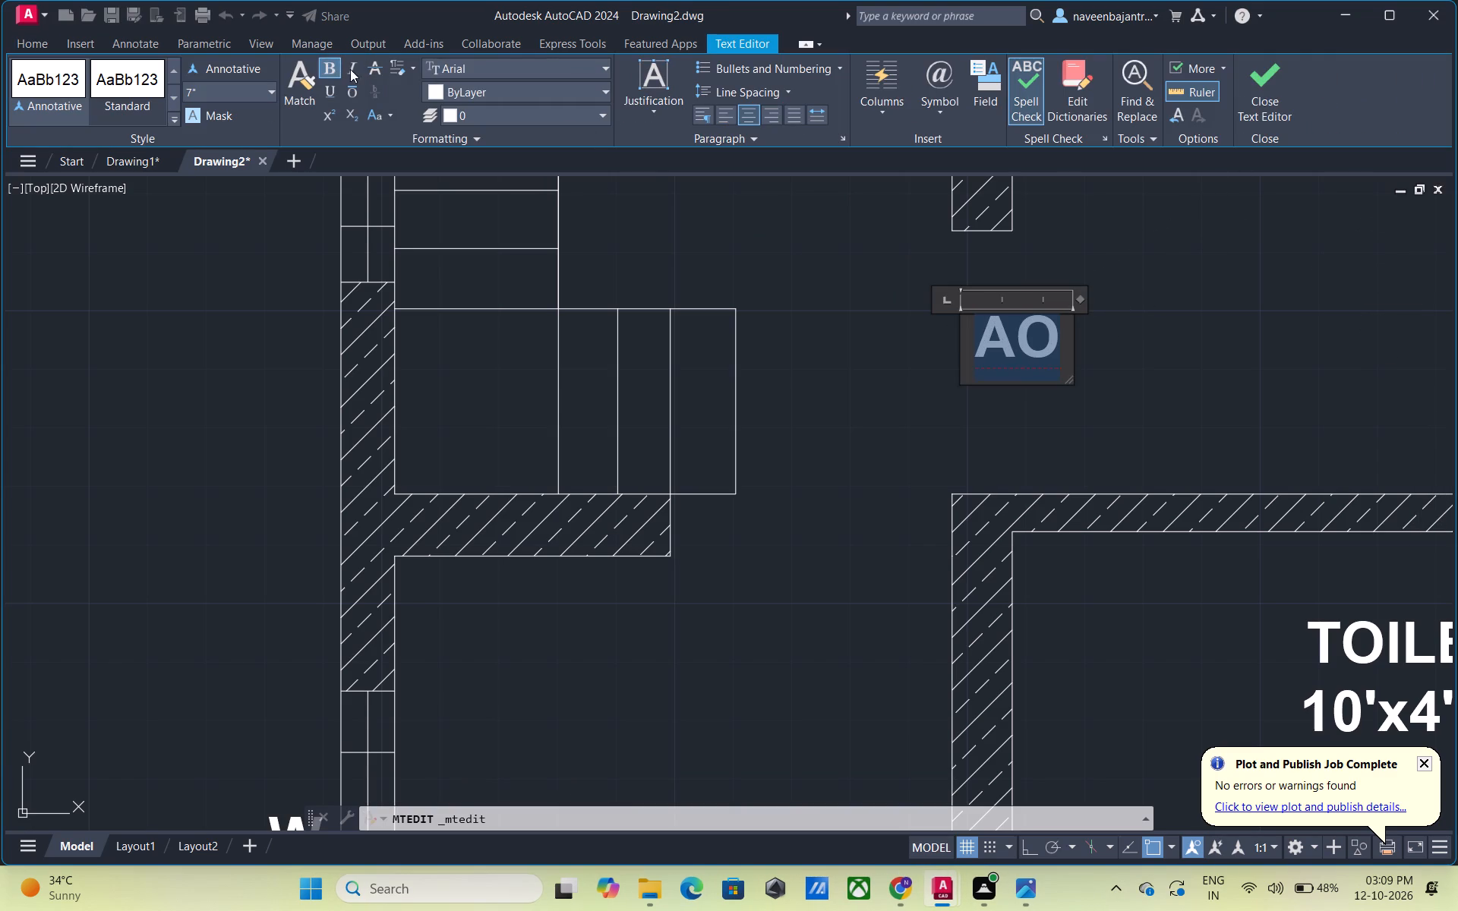
{"action": "left_click", "coordinate": [1267, 109]}
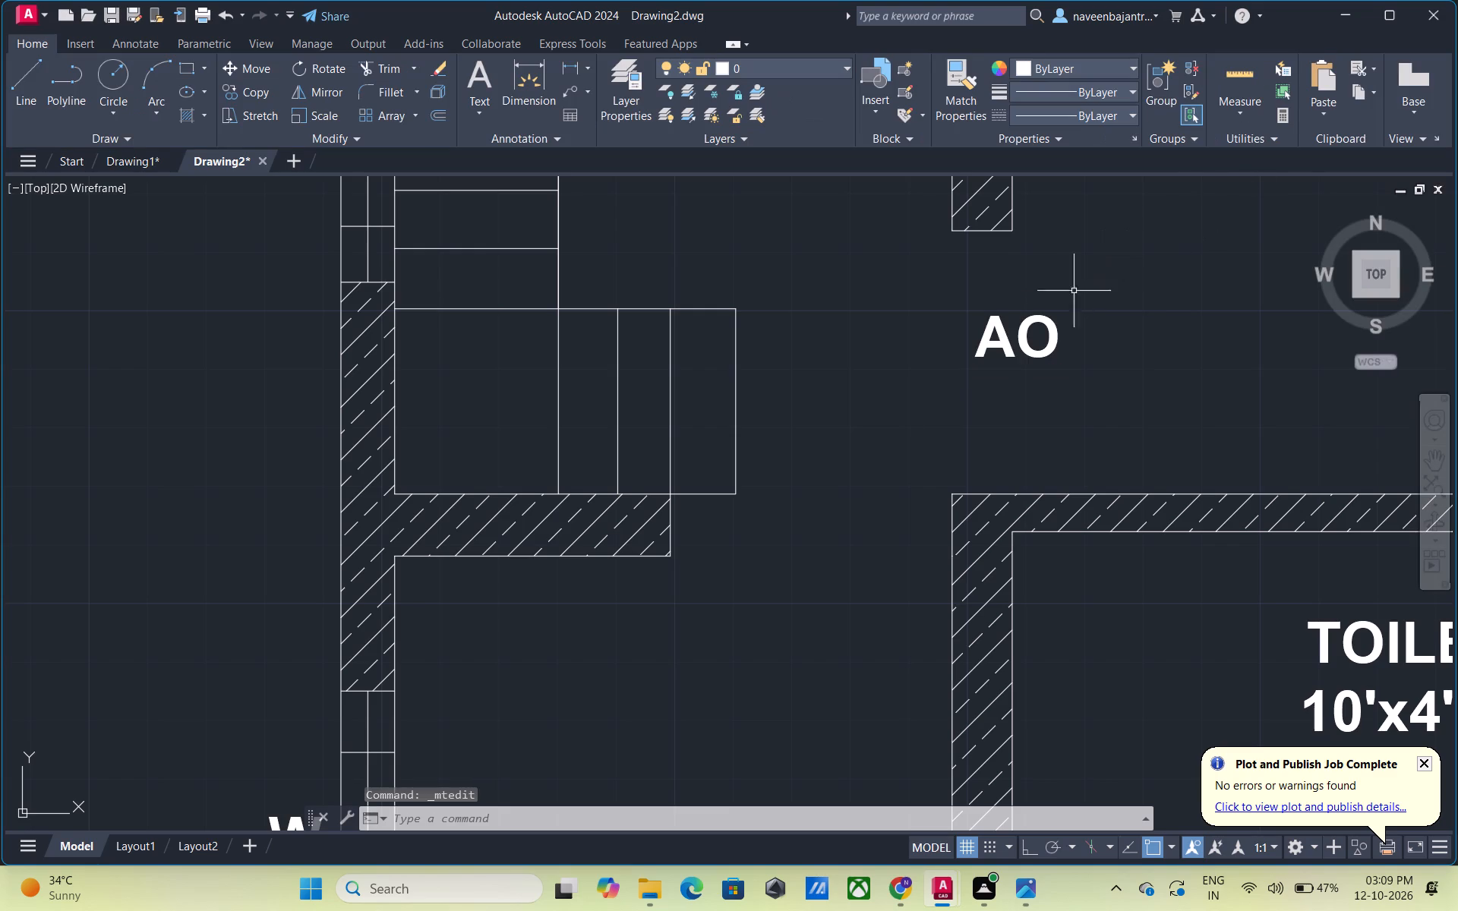
Move the AO label slightly west so it lines up with the wall opening between dining and kitchen.
{"action": "left_click", "coordinate": [1032, 318]}
{"action": "type", "text": "M"}
{"action": "key", "text": "space"}
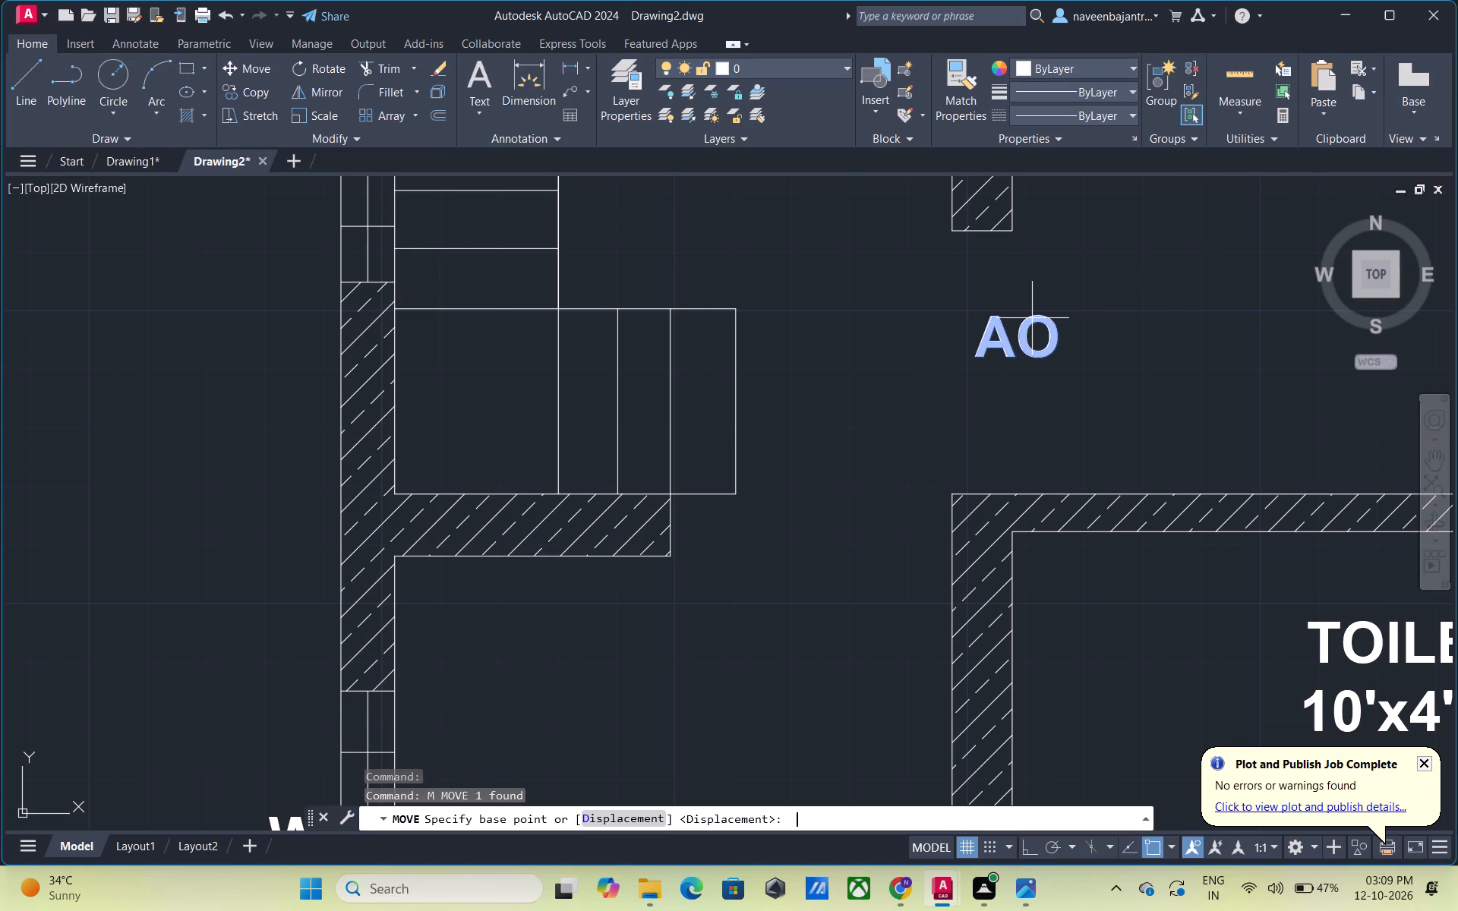
{"action": "left_click", "coordinate": [1032, 318]}
{"action": "left_click", "coordinate": [1025, 327]}
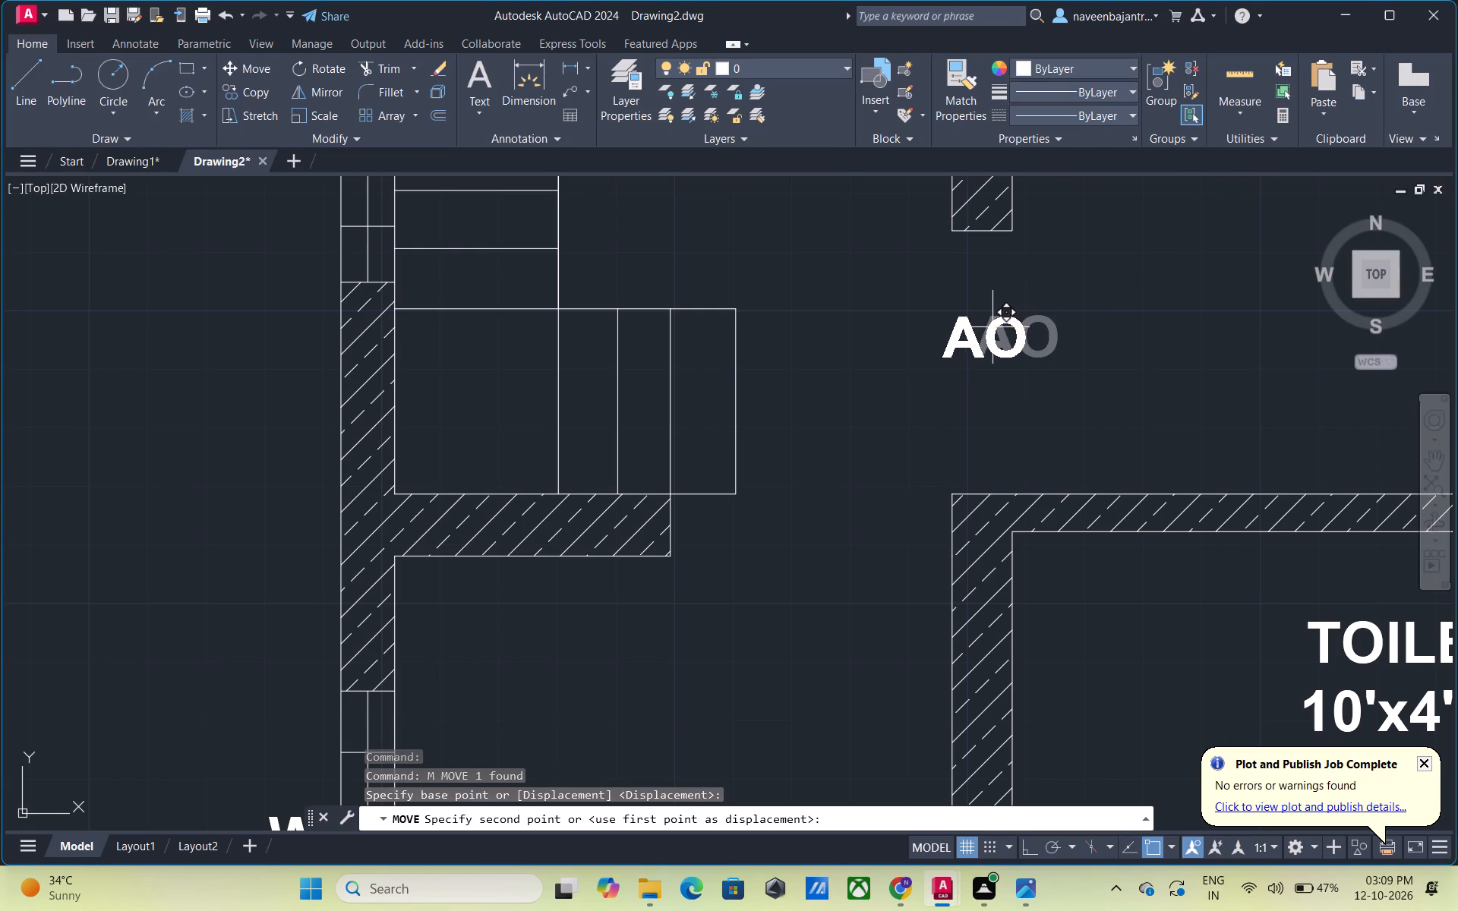
{"action": "left_click", "coordinate": [993, 327]}
{"action": "key", "text": "Escape"}
Copy the AO label from the kitchen opening into the opening between the dining area and the hall, beside the staircase wall.
{"action": "scroll", "coordinate": [1002, 331], "scroll_direction": "down", "scroll_amount": 3}
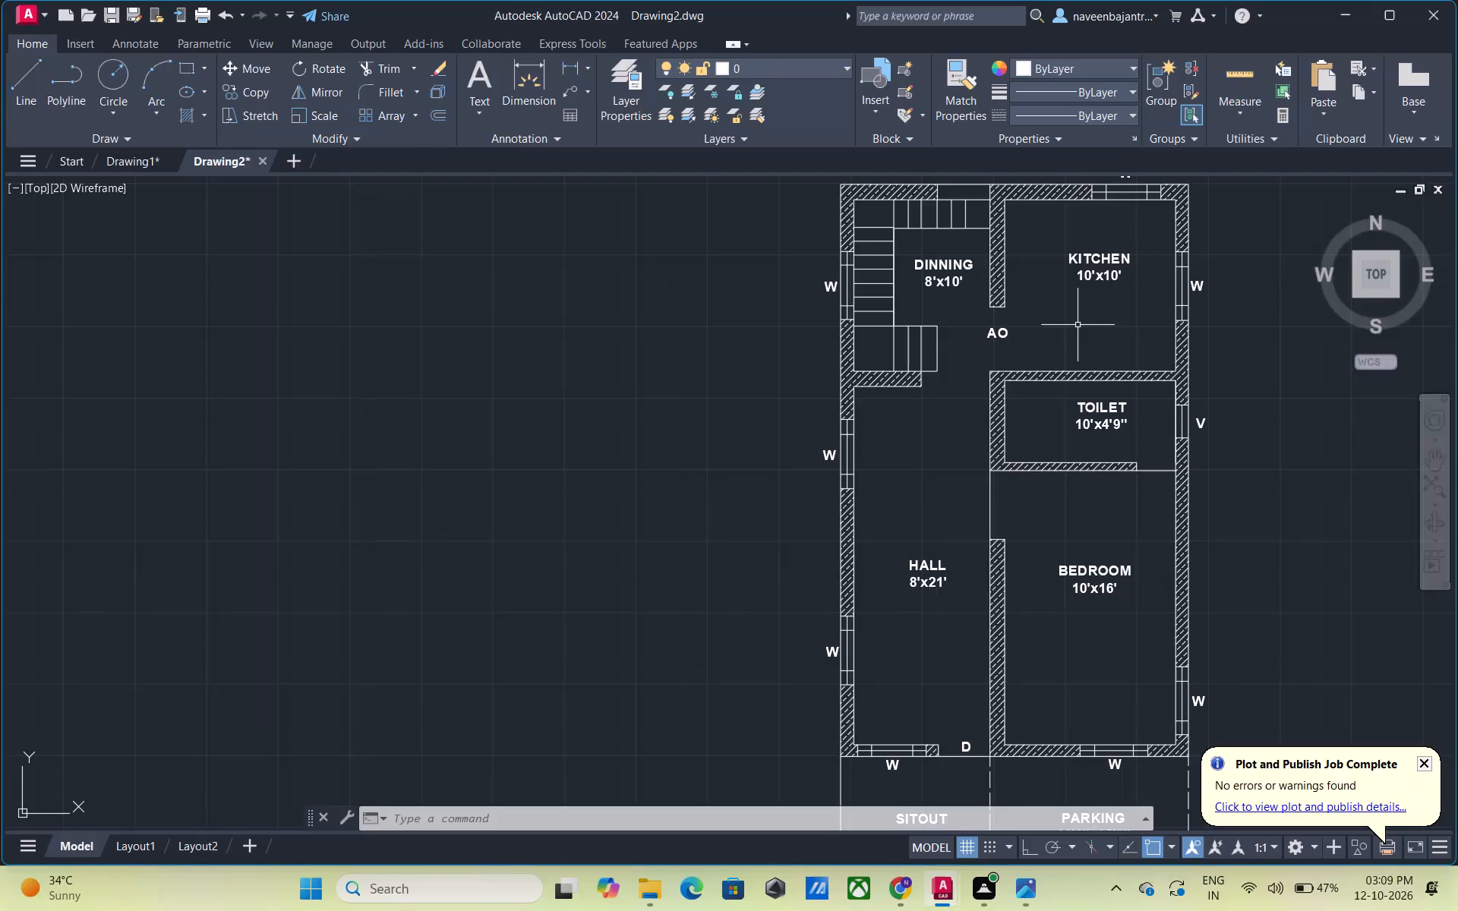
{"action": "left_click", "coordinate": [1000, 337]}
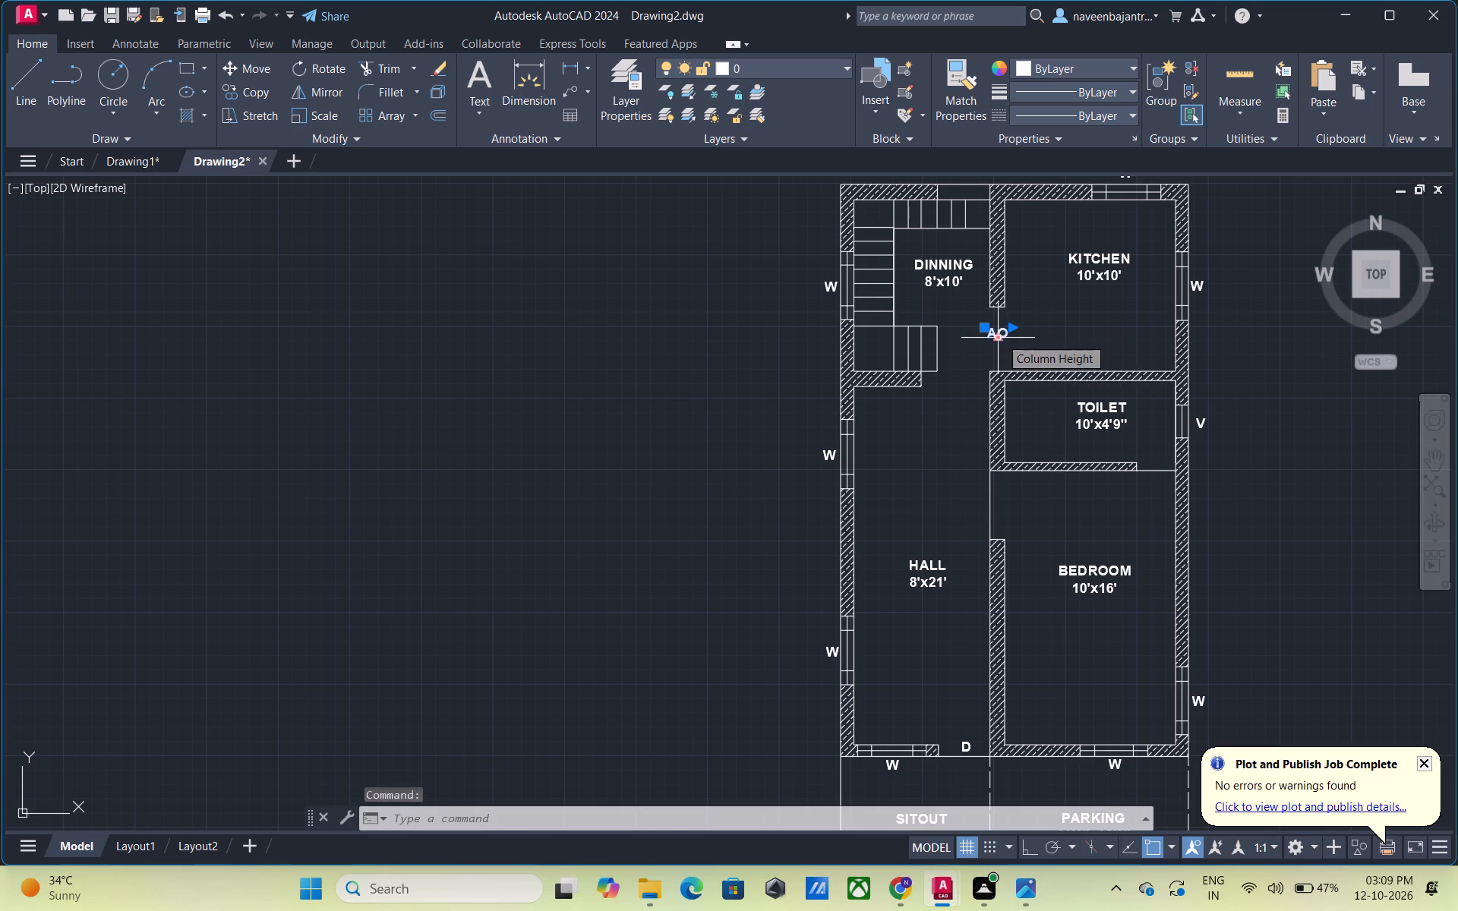
{"action": "type", "text": "CO"}
{"action": "key", "text": "space"}
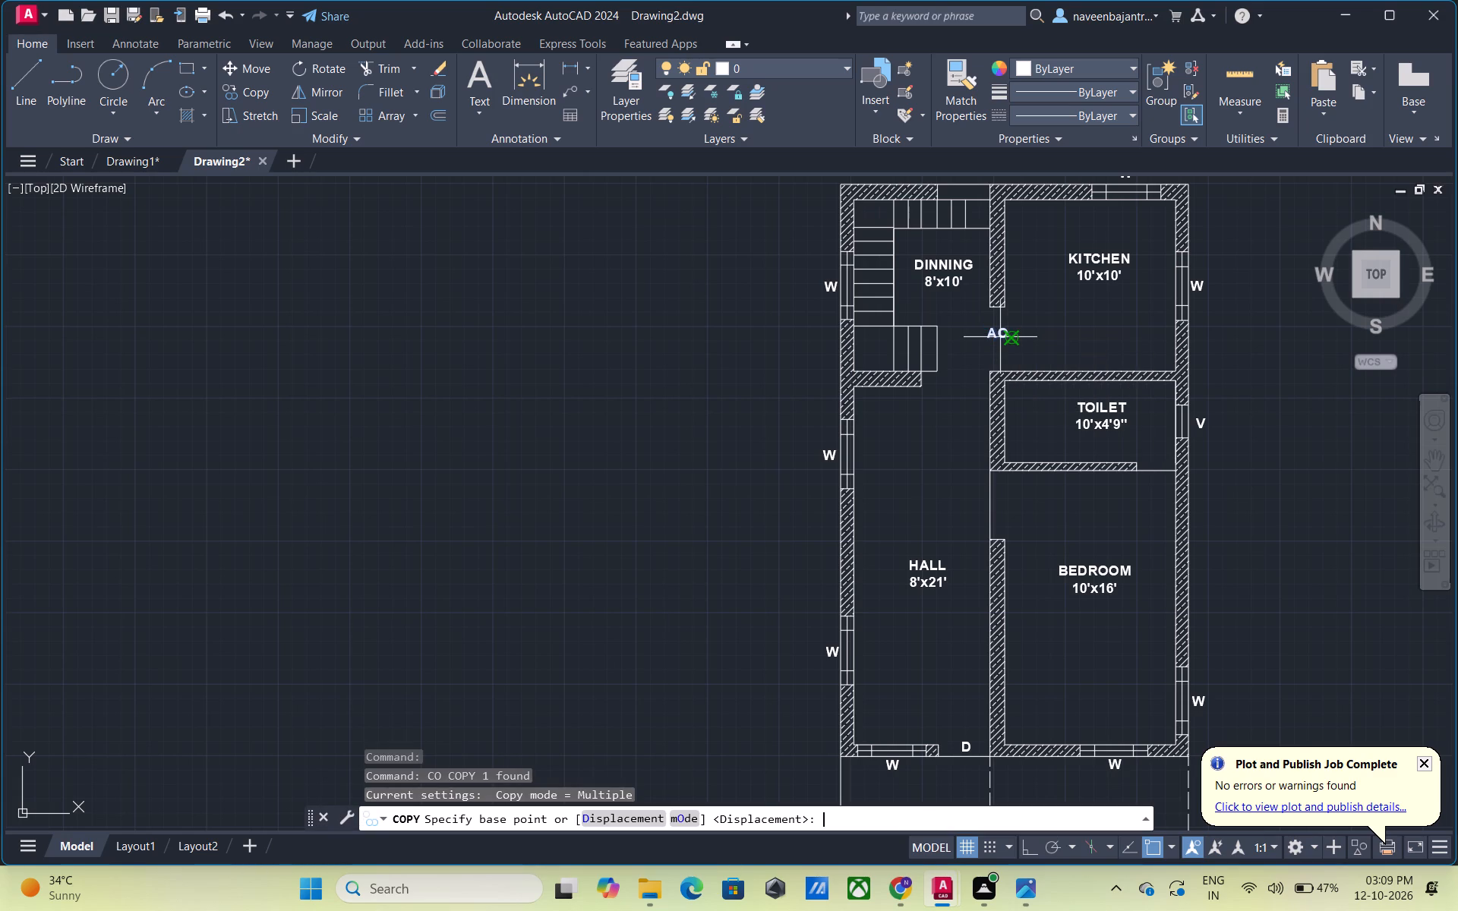
{"action": "scroll", "coordinate": [1000, 334], "scroll_direction": "up", "scroll_amount": 4}
{"action": "left_click", "coordinate": [997, 339]}
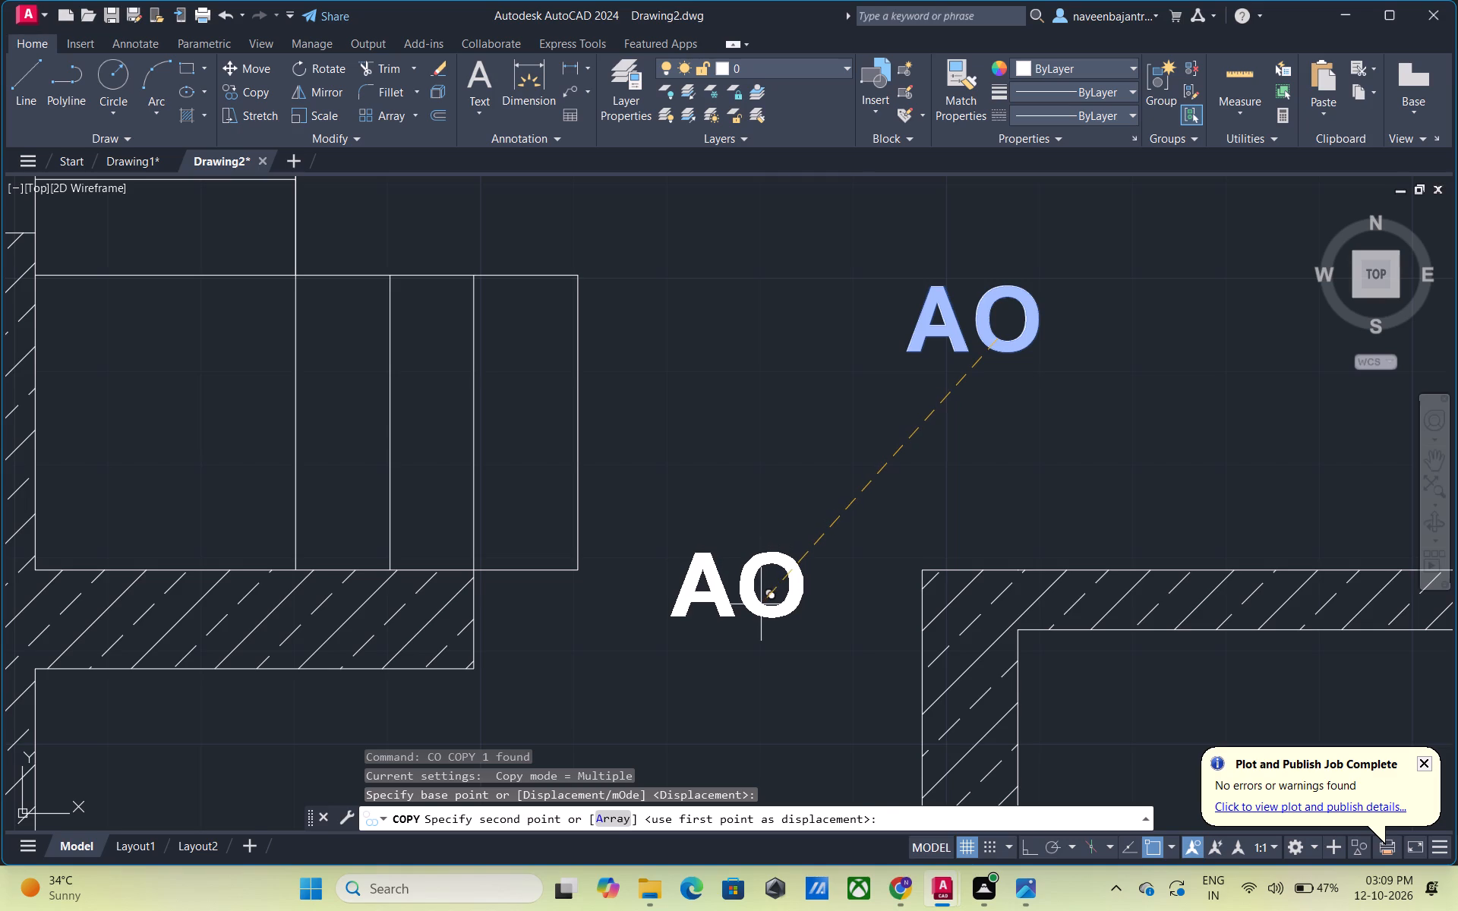
{"action": "scroll", "coordinate": [761, 604], "scroll_direction": "down", "scroll_amount": 2}
{"action": "scroll", "coordinate": [744, 617], "scroll_direction": "up", "scroll_amount": 3}
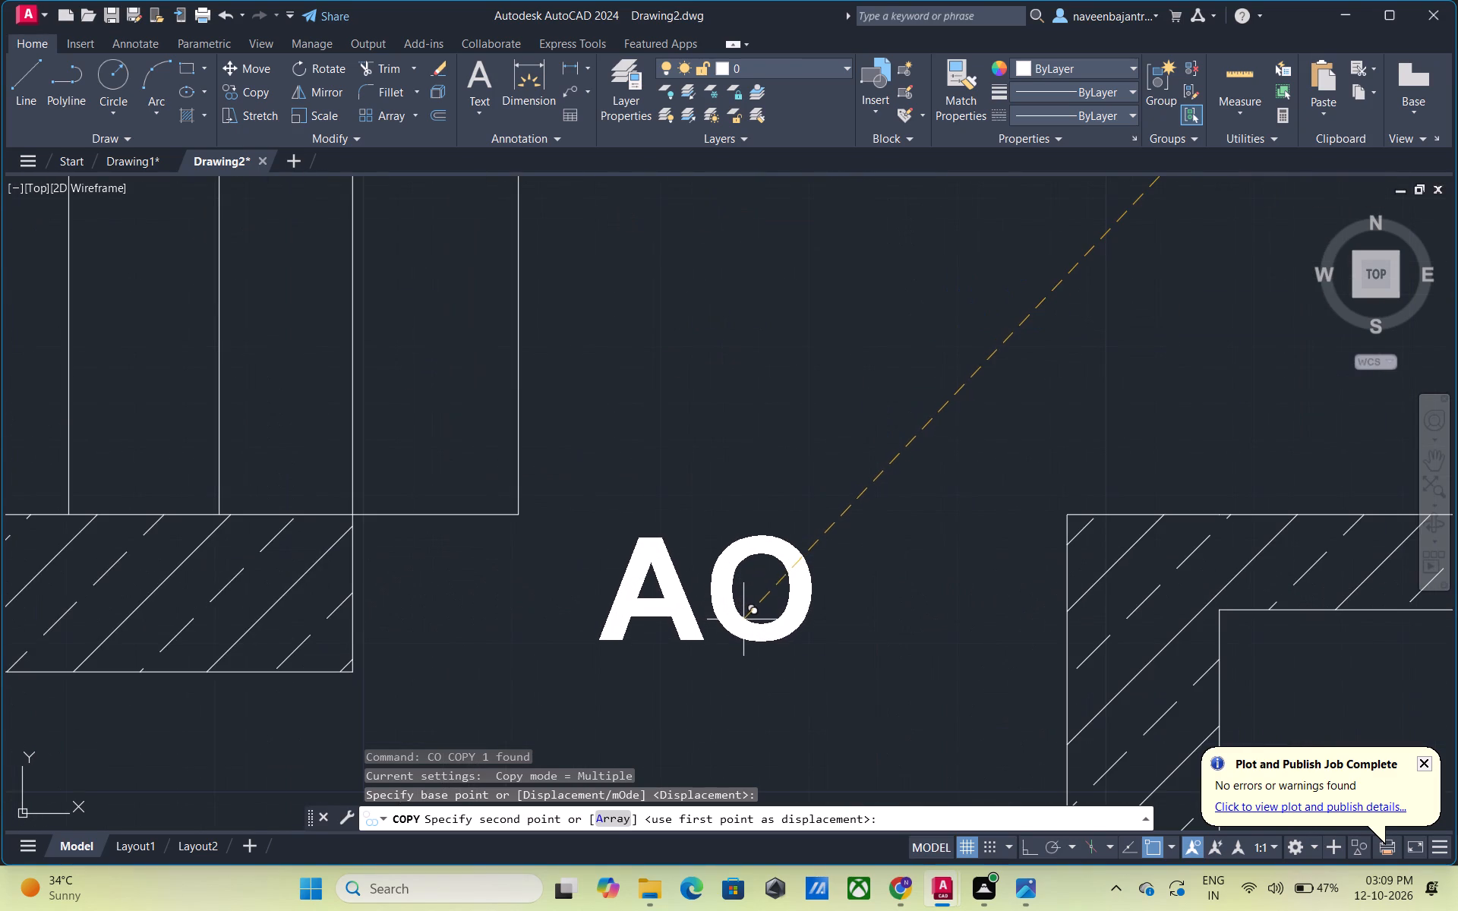
{"action": "left_click", "coordinate": [741, 624]}
{"action": "key", "text": "Escape"}
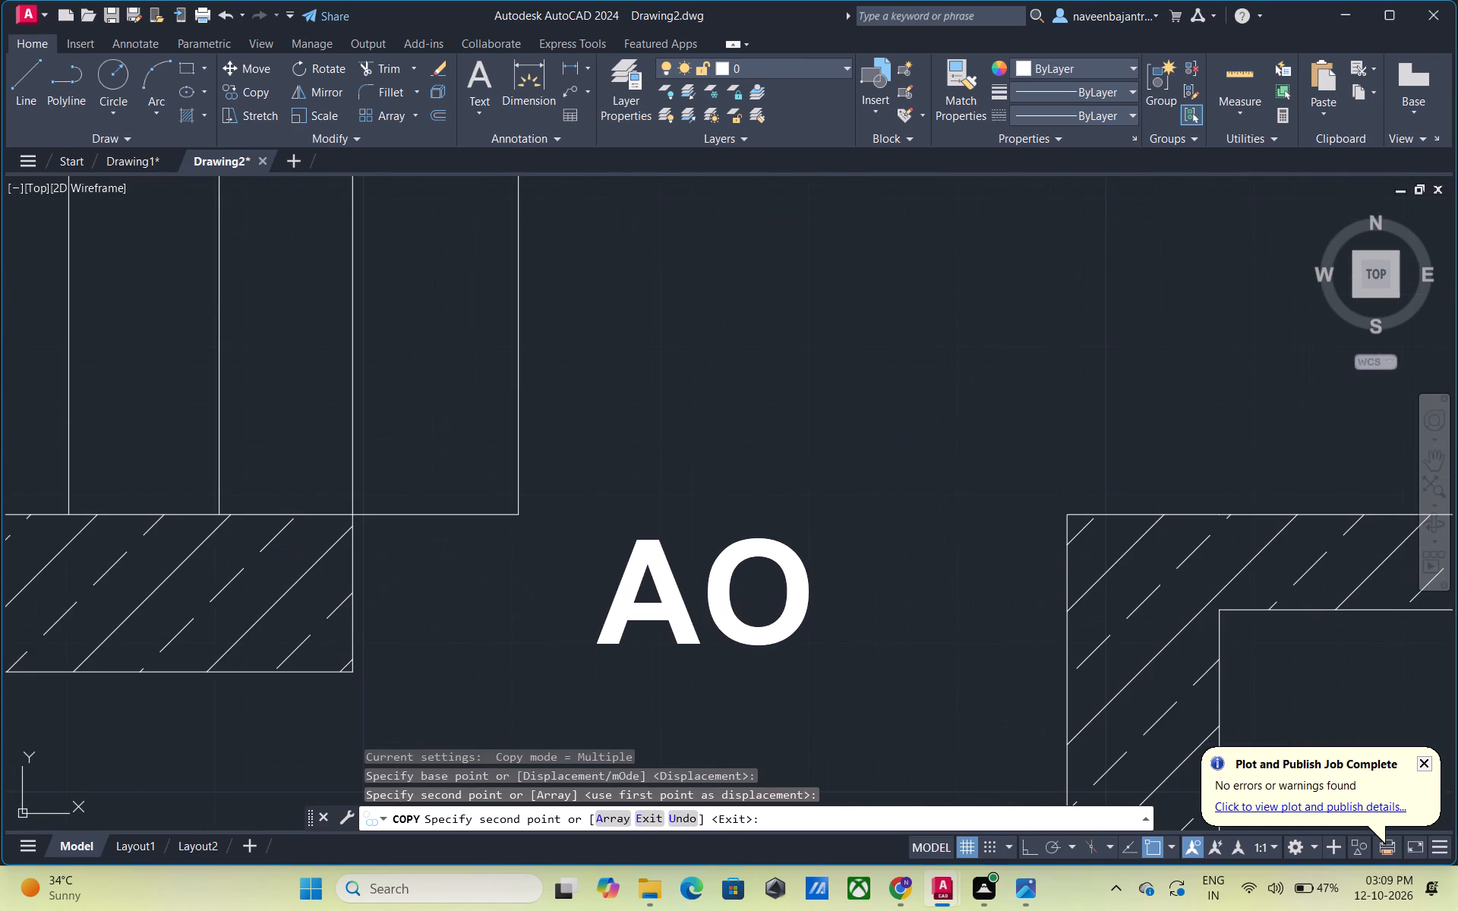
Copy the D label from the hall's south entrance into the doorway between the hall and the bedroom, below the toilet.
{"action": "scroll", "coordinate": [783, 727], "scroll_direction": "down", "scroll_amount": 3}
{"action": "middle_click_drag", "start_coordinate": [920, 743], "coordinate": [920, 705]}
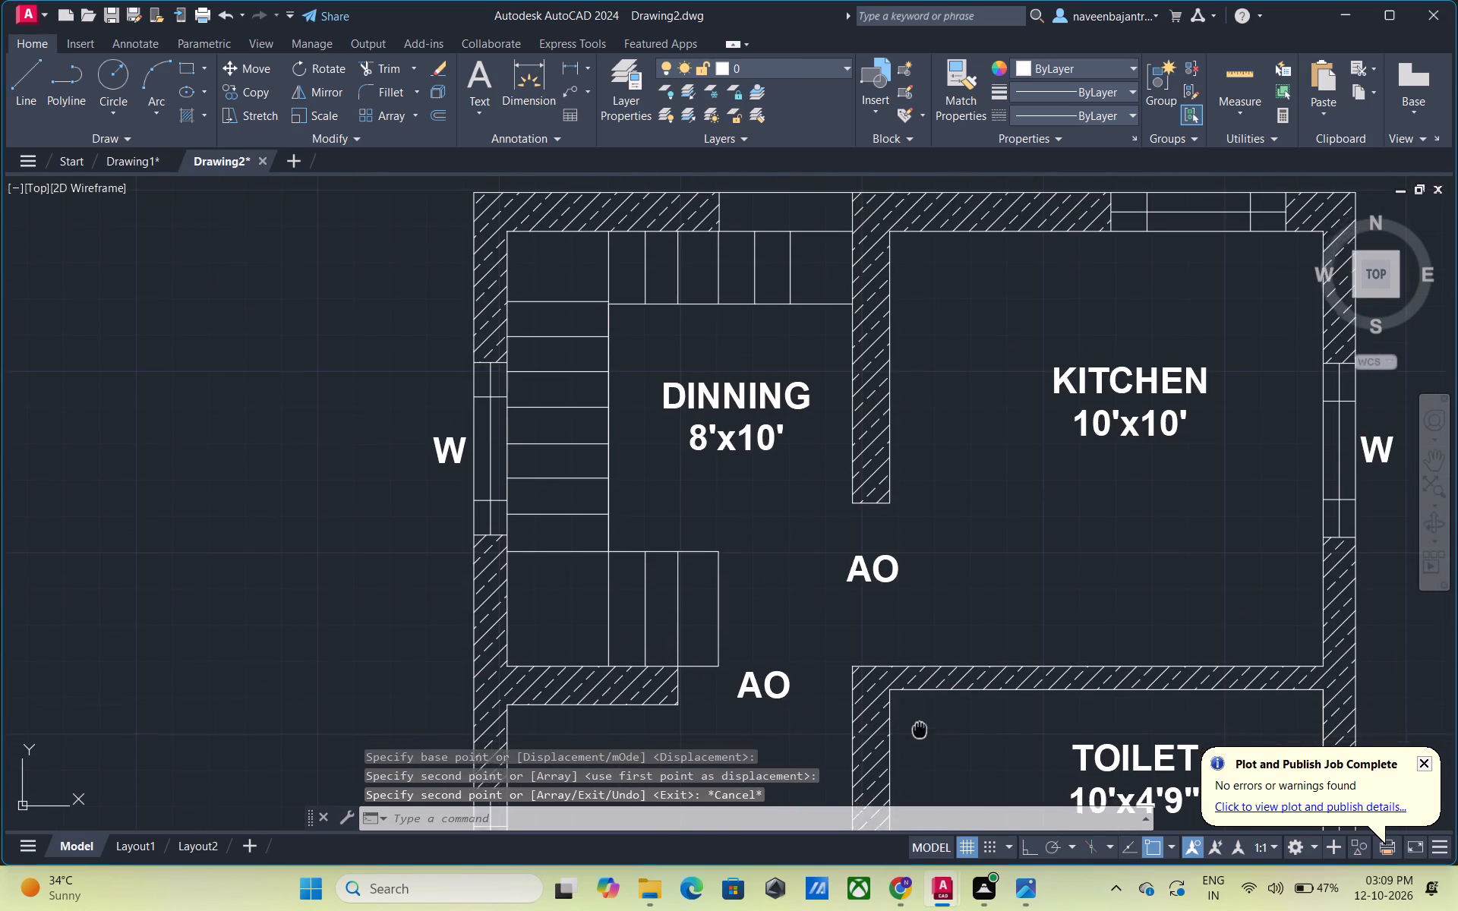
{"action": "middle_click_drag", "start_coordinate": [920, 705], "coordinate": [919, 405]}
{"action": "scroll", "coordinate": [919, 405], "scroll_direction": "down", "scroll_amount": 2}
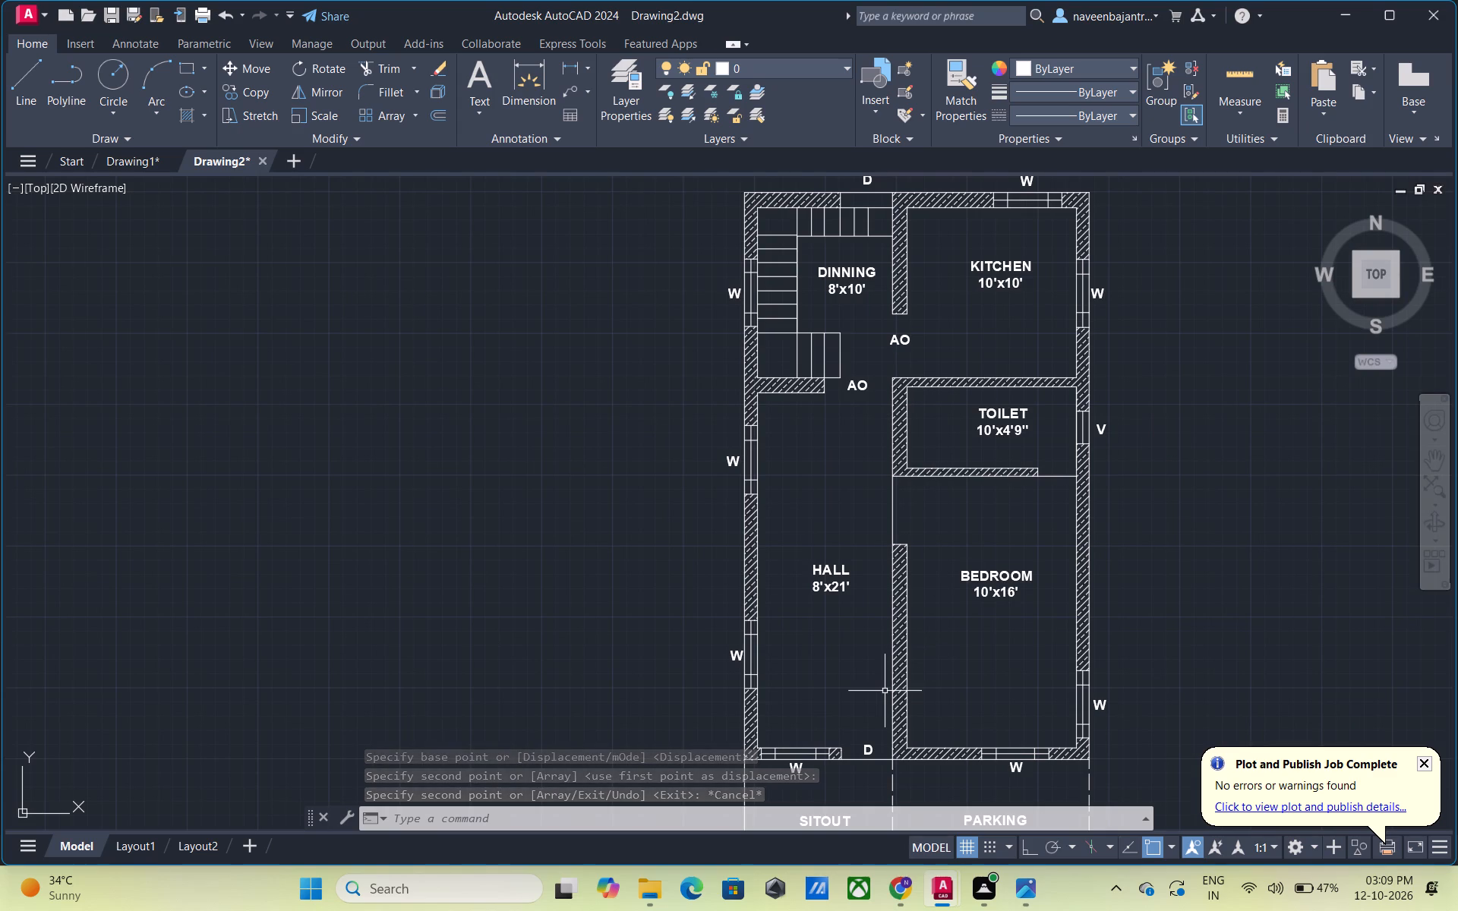
{"action": "left_click", "coordinate": [872, 746]}
{"action": "key", "text": "c"}
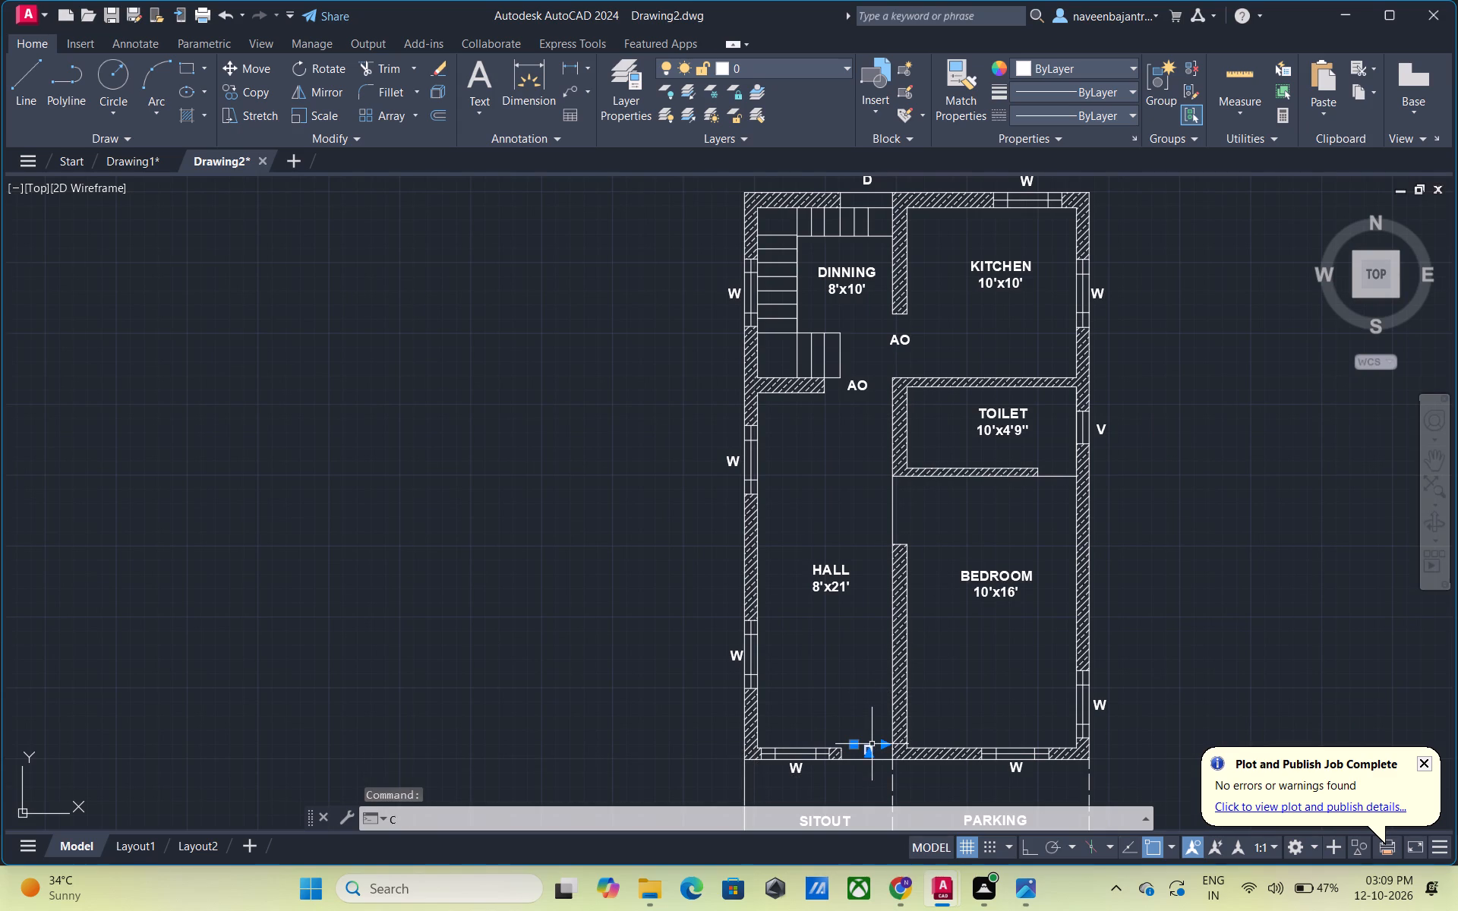
{"action": "type", "text": "O"}
{"action": "key", "text": "space"}
{"action": "scroll", "coordinate": [869, 746], "scroll_direction": "up", "scroll_amount": 3}
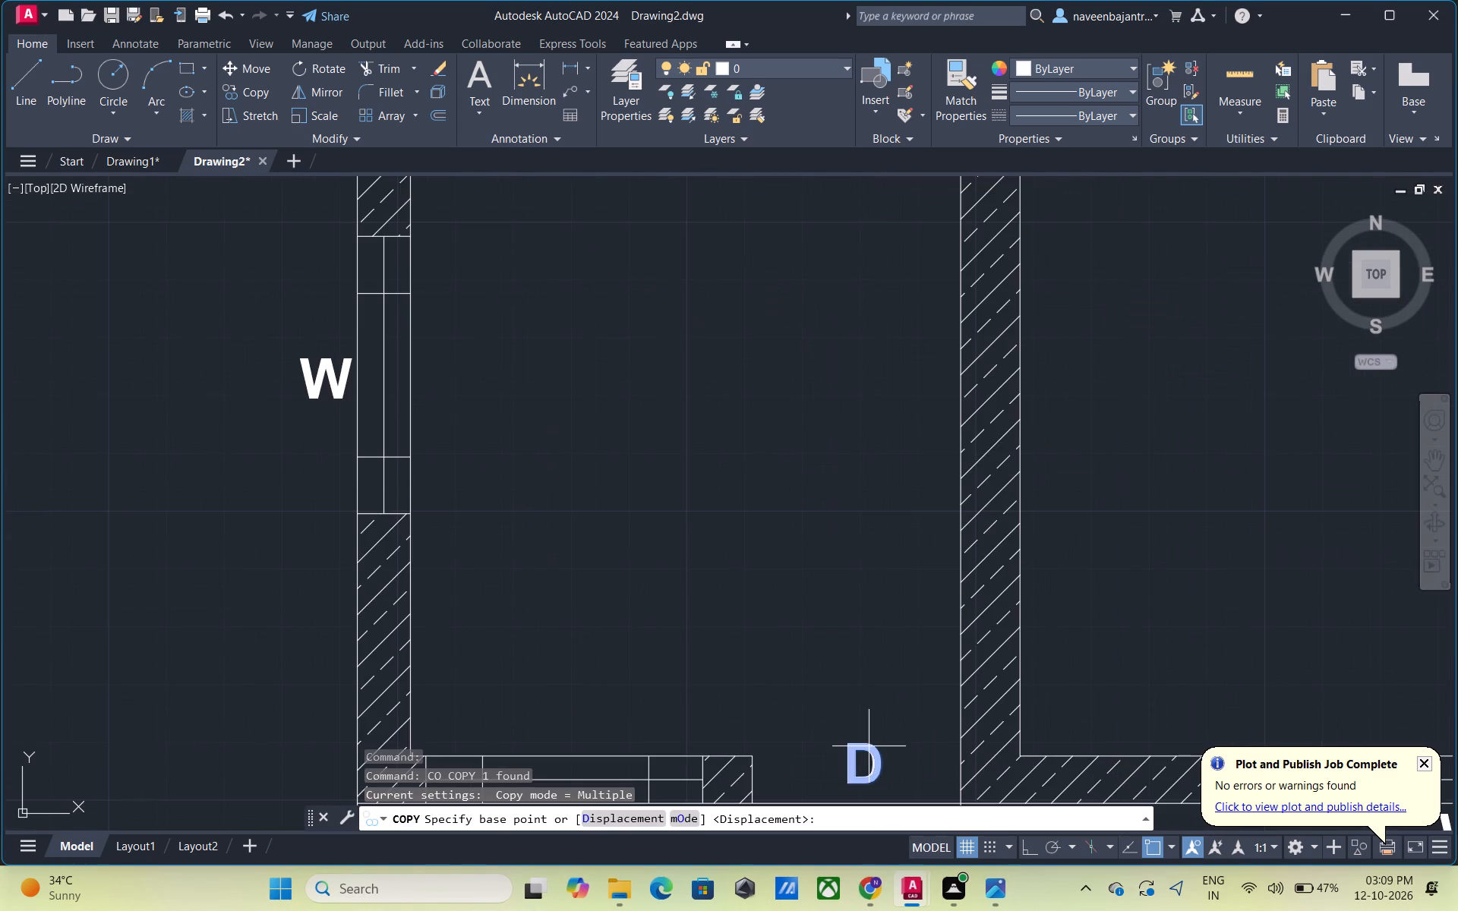
{"action": "left_click", "coordinate": [869, 749]}
{"action": "scroll", "coordinate": [1159, 305], "scroll_direction": "down", "scroll_amount": 3}
{"action": "middle_click_drag", "start_coordinate": [1141, 278], "coordinate": [1129, 324]}
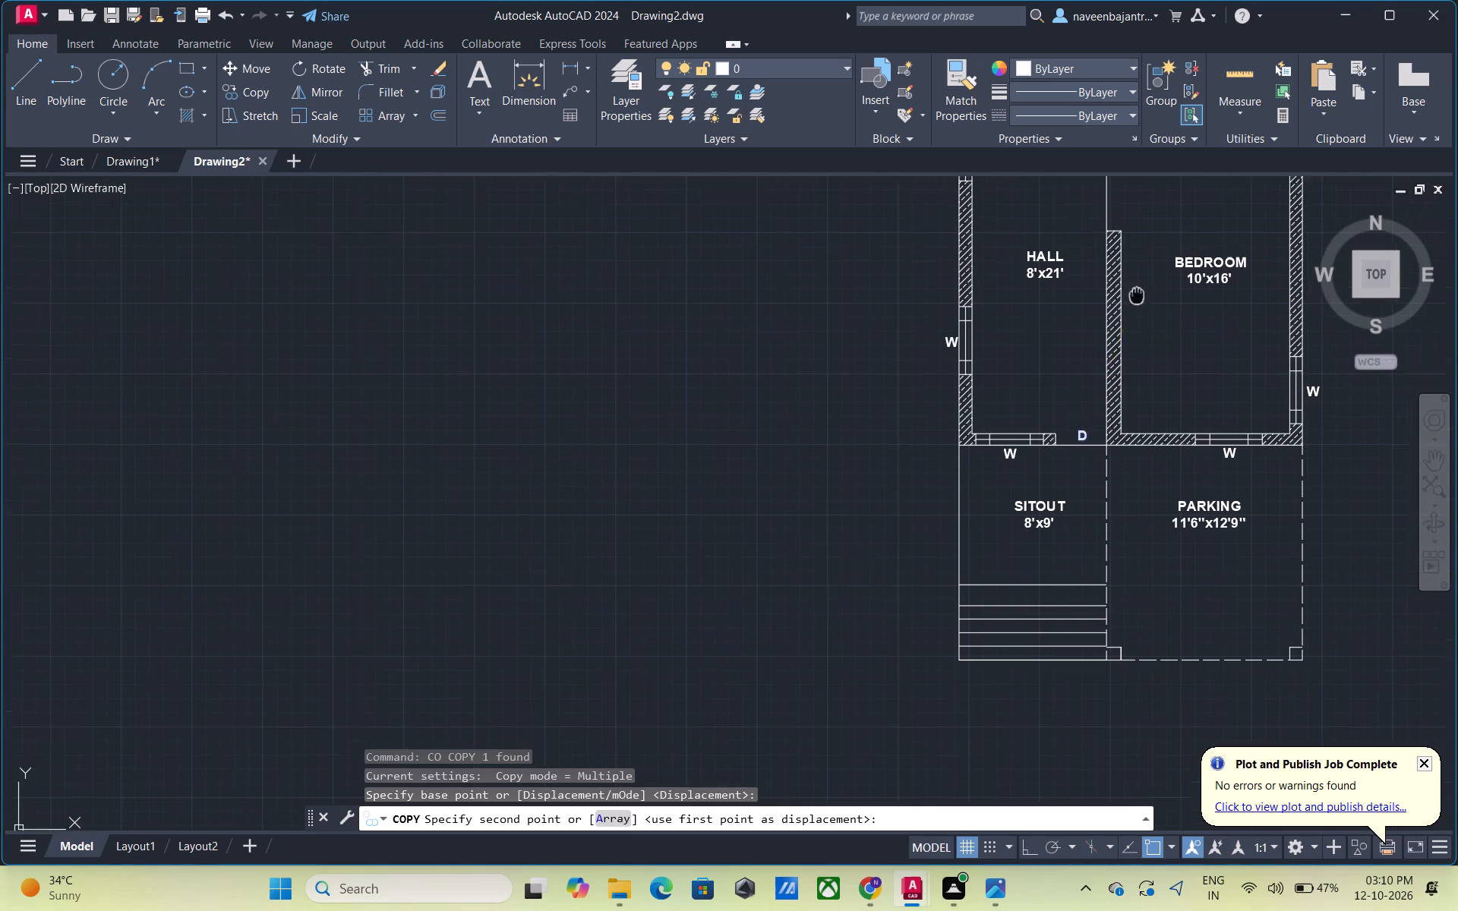
{"action": "middle_click_drag", "start_coordinate": [1129, 324], "coordinate": [1081, 494]}
{"action": "scroll", "coordinate": [1066, 400], "scroll_direction": "up", "scroll_amount": 4}
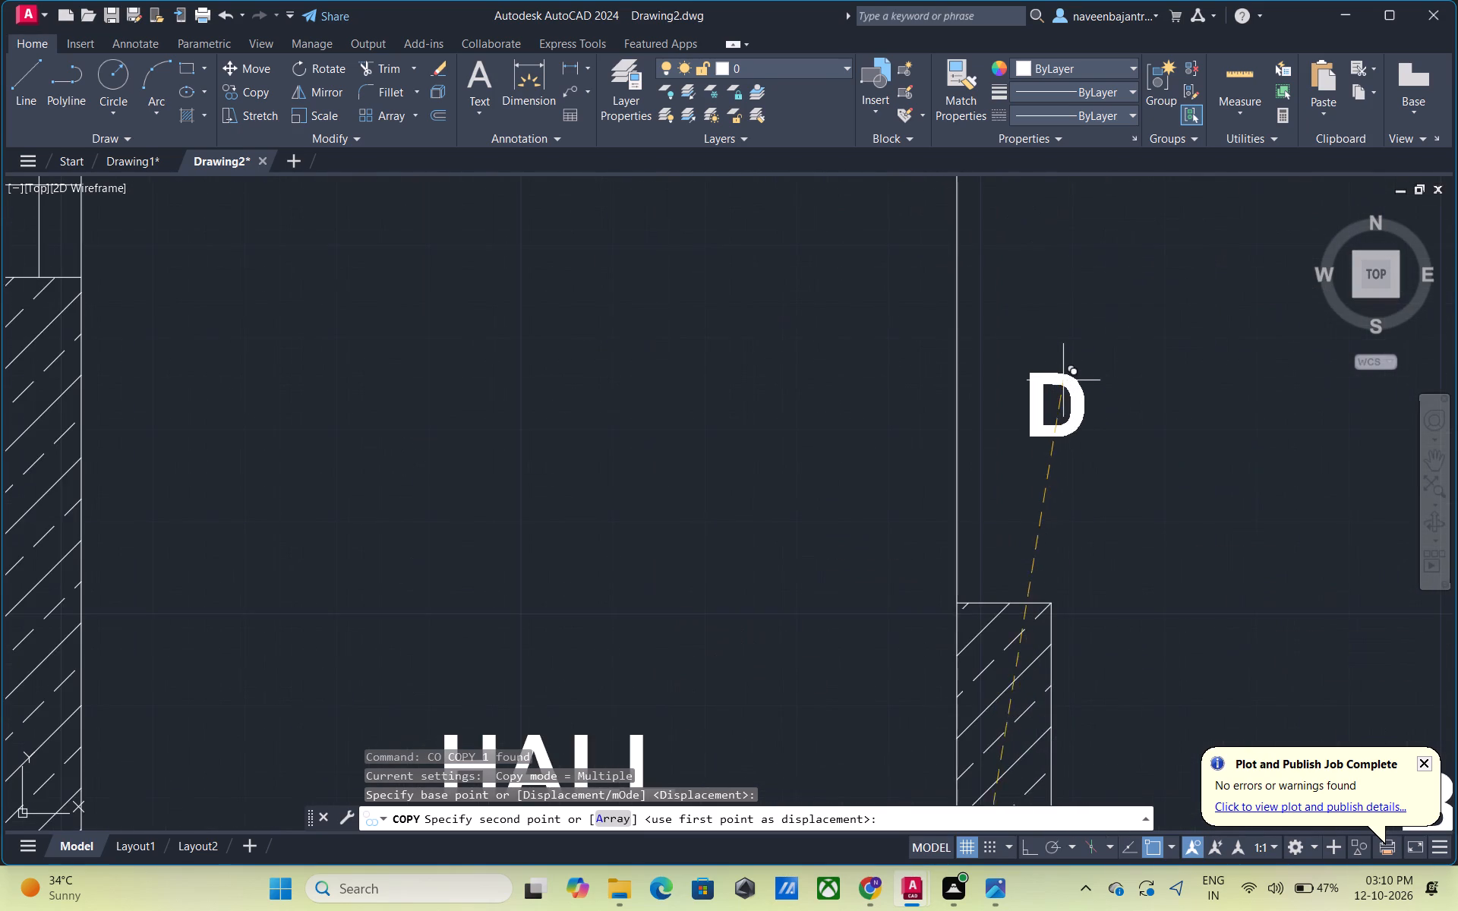
{"action": "scroll", "coordinate": [1042, 346], "scroll_direction": "down", "scroll_amount": 1}
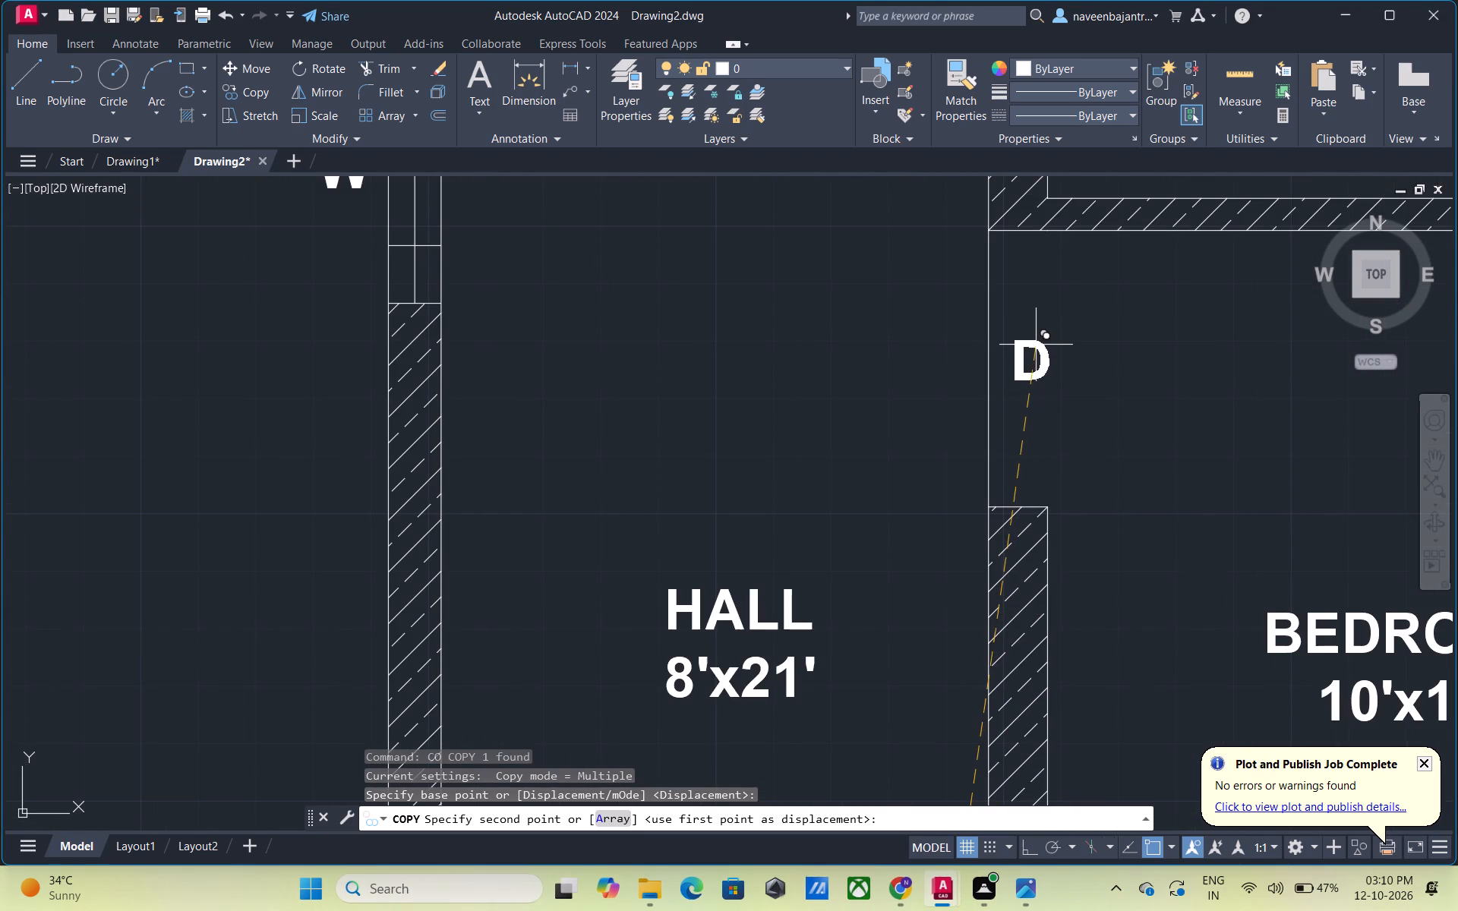
{"action": "left_click", "coordinate": [1034, 348]}
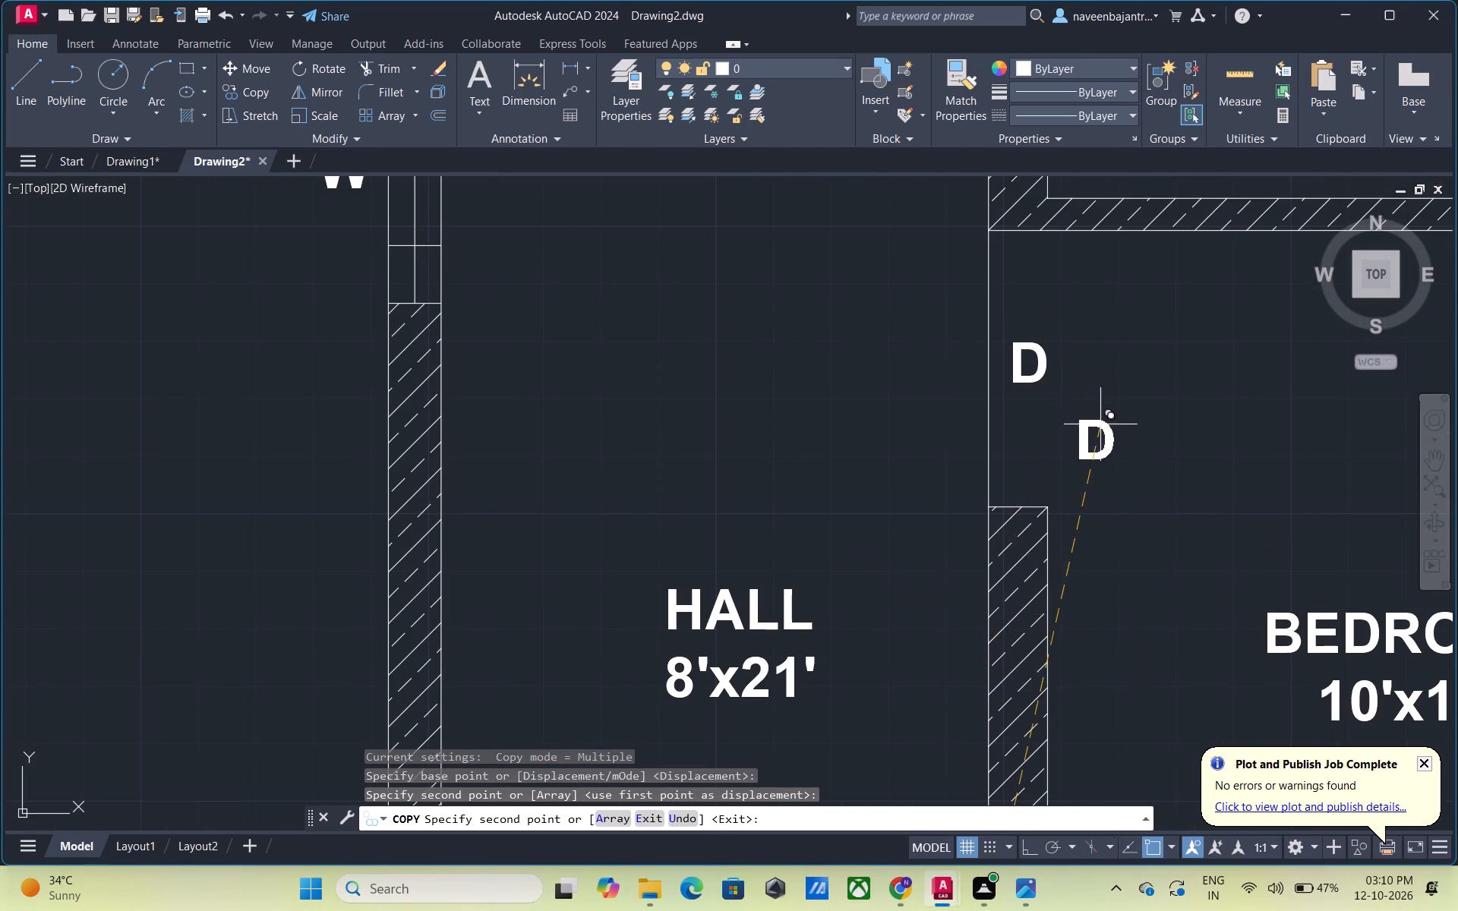
{"action": "key", "text": "Escape"}
{"action": "scroll", "coordinate": [1119, 448], "scroll_direction": "down", "scroll_amount": 4}
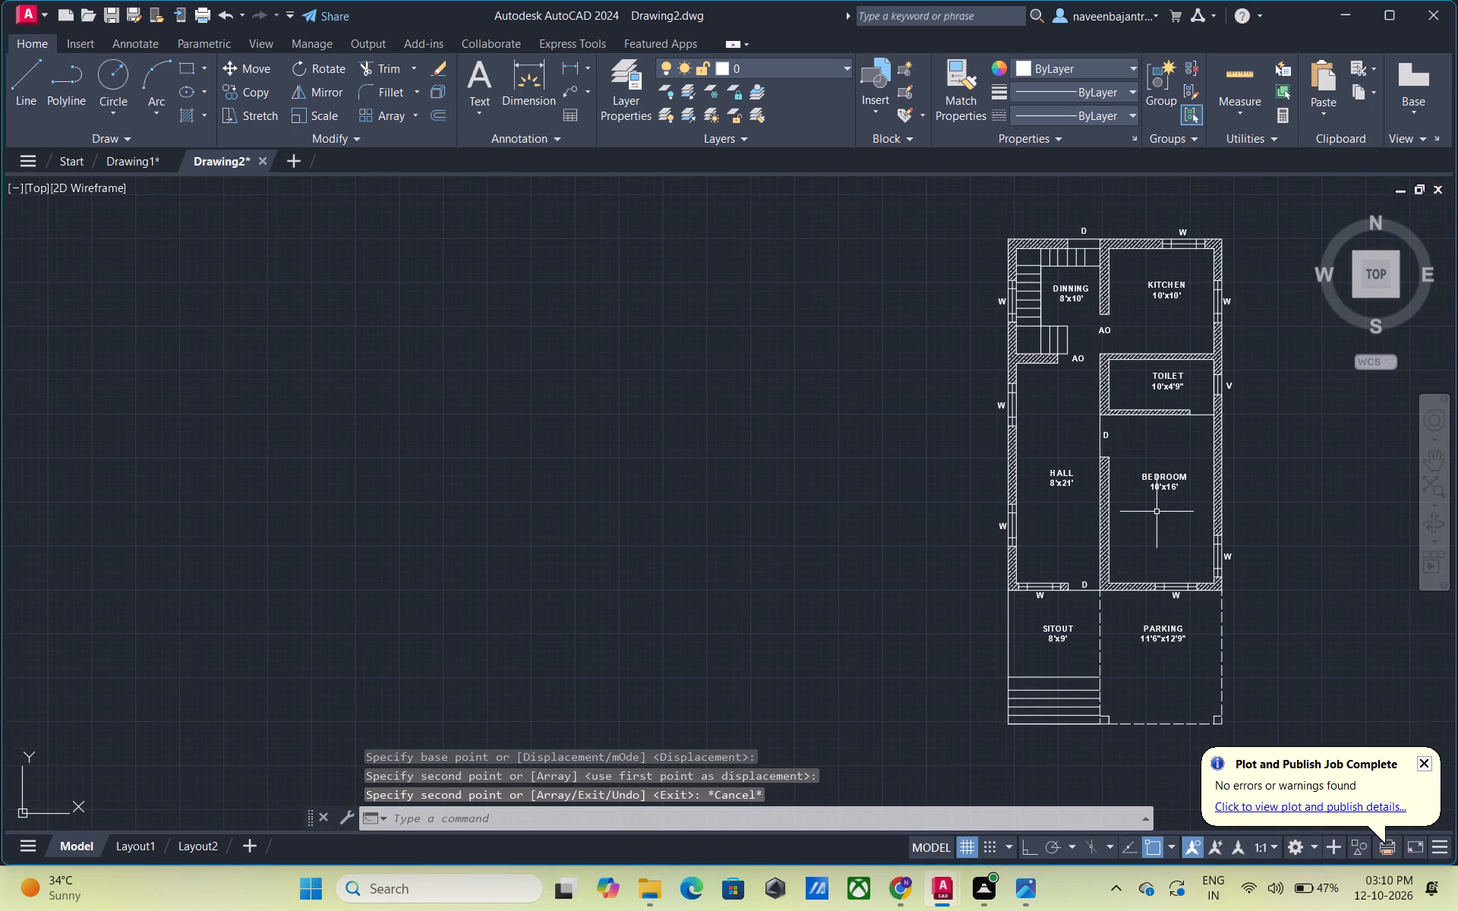
Copy the D label from the hall–bedroom doorway to the toilet doorway at the east end of the toilet's south wall.
{"action": "middle_click_drag", "start_coordinate": [1157, 512], "coordinate": [910, 514]}
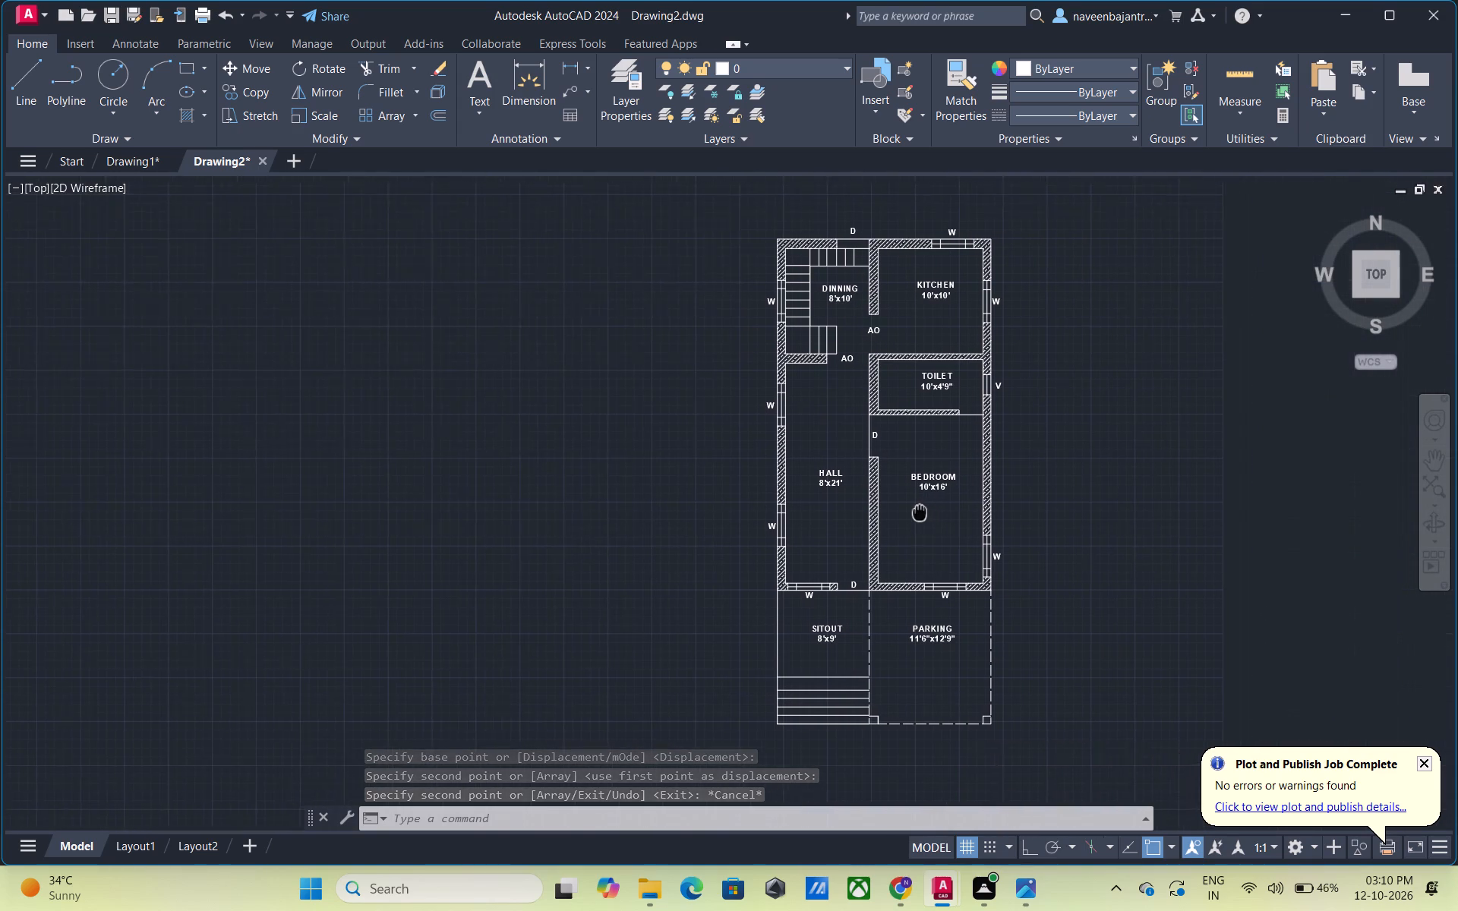
{"action": "middle_click_drag", "start_coordinate": [910, 514], "coordinate": [905, 515]}
{"action": "scroll", "coordinate": [889, 442], "scroll_direction": "up", "scroll_amount": 4}
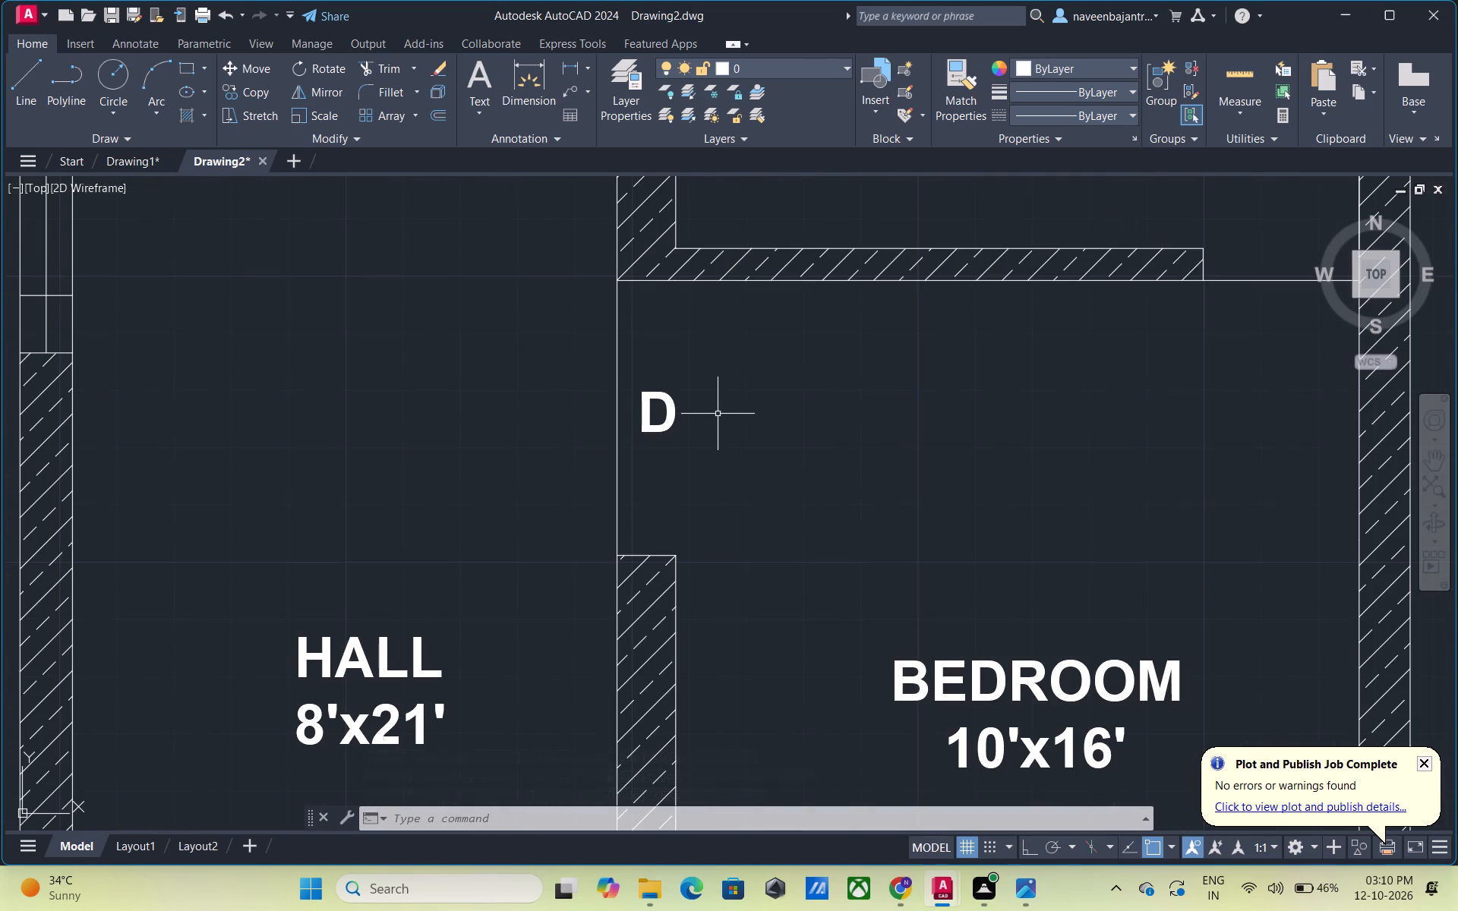
{"action": "left_click", "coordinate": [671, 417]}
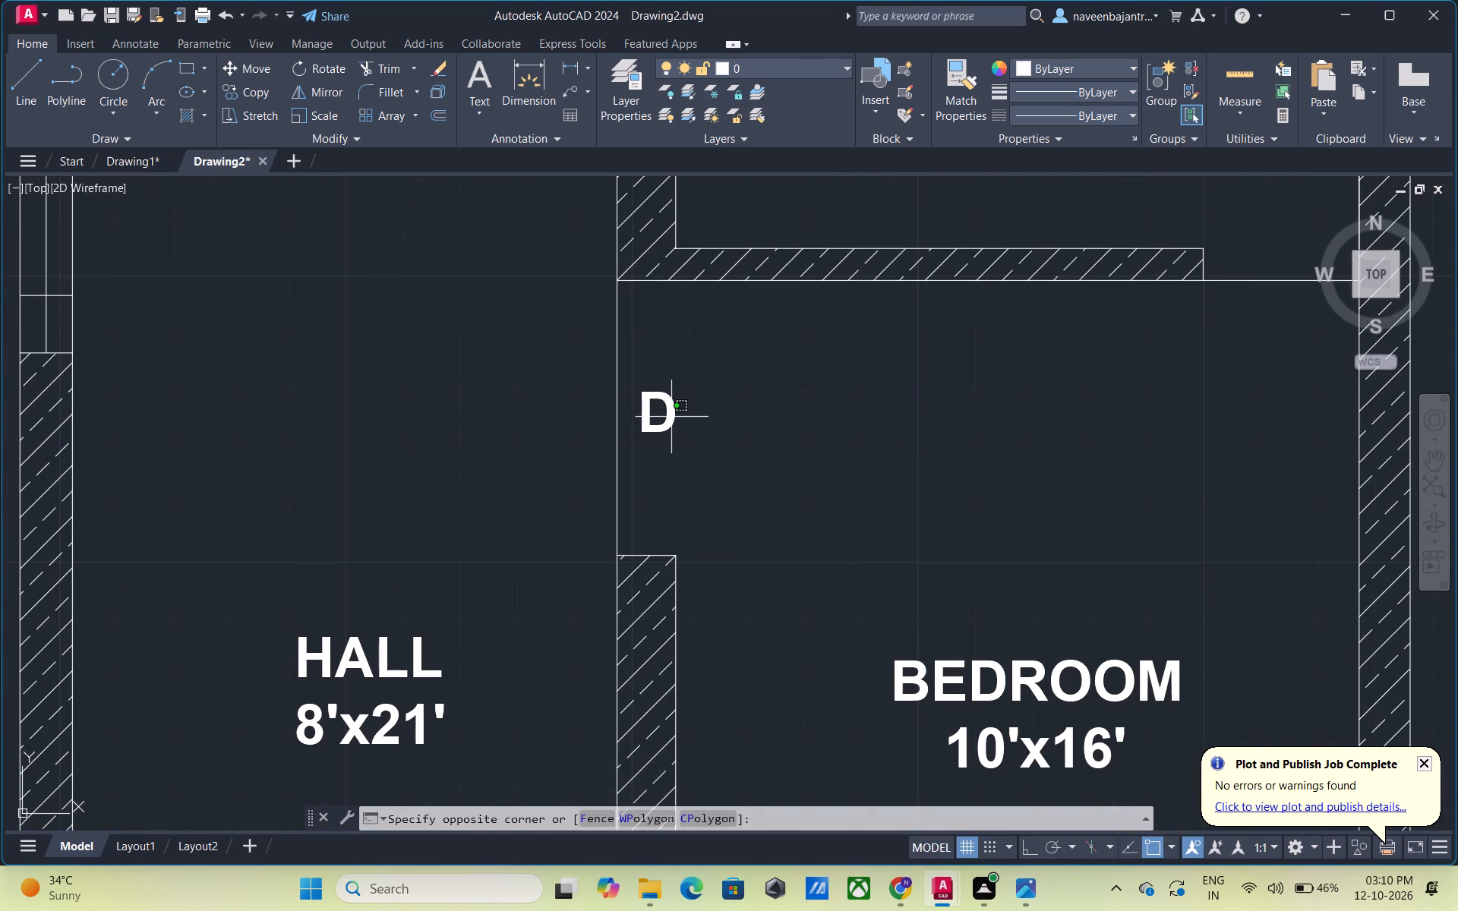
{"action": "key", "text": "Escape"}
{"action": "left_click", "coordinate": [672, 402]}
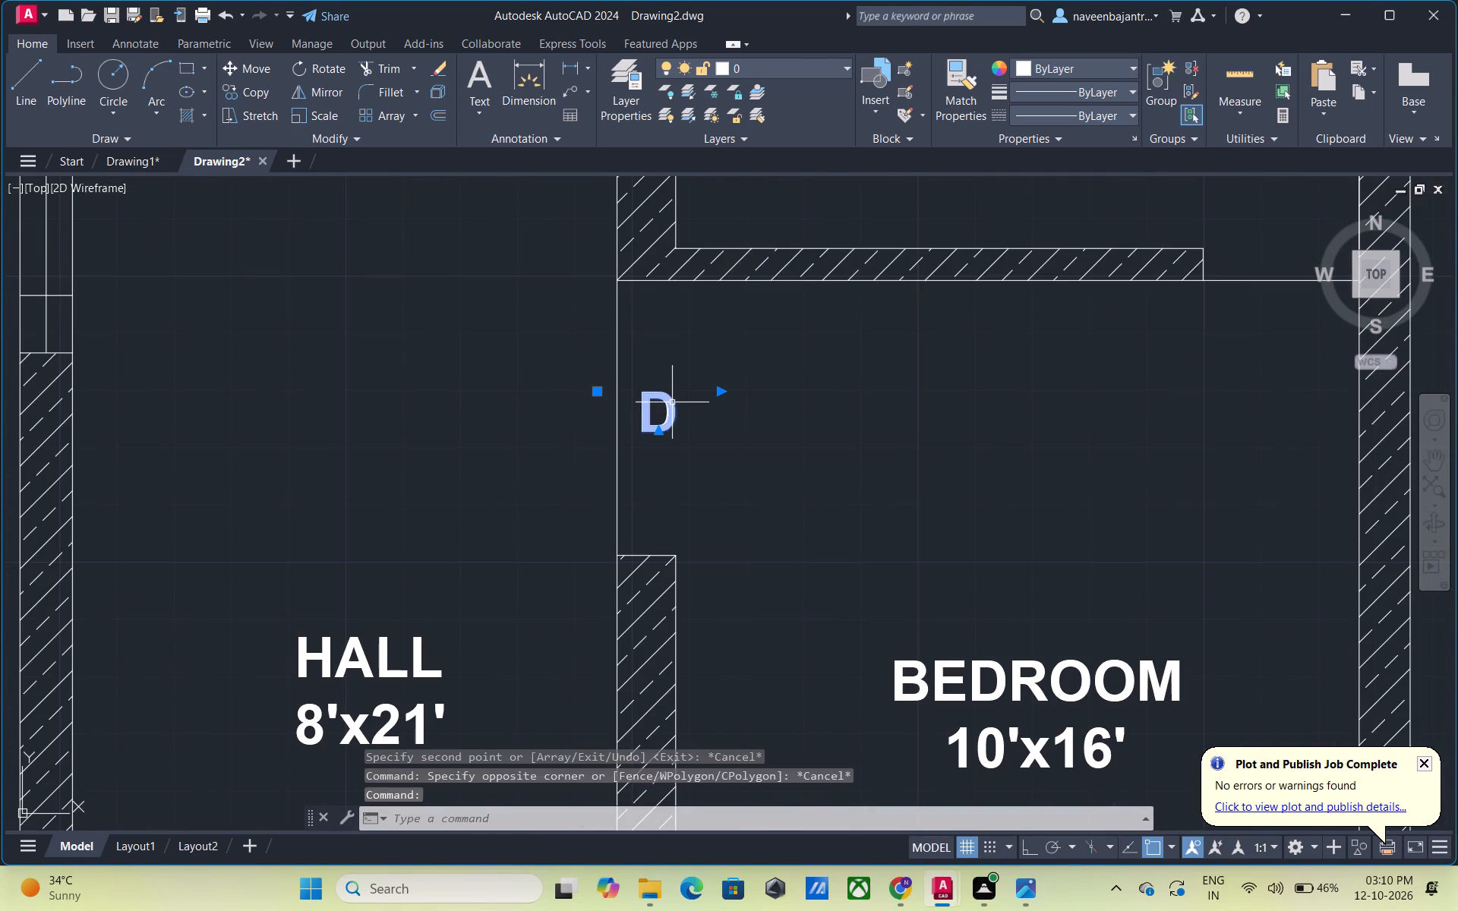
{"action": "type", "text": "CO"}
{"action": "key", "text": "space"}
{"action": "left_click", "coordinate": [672, 402]}
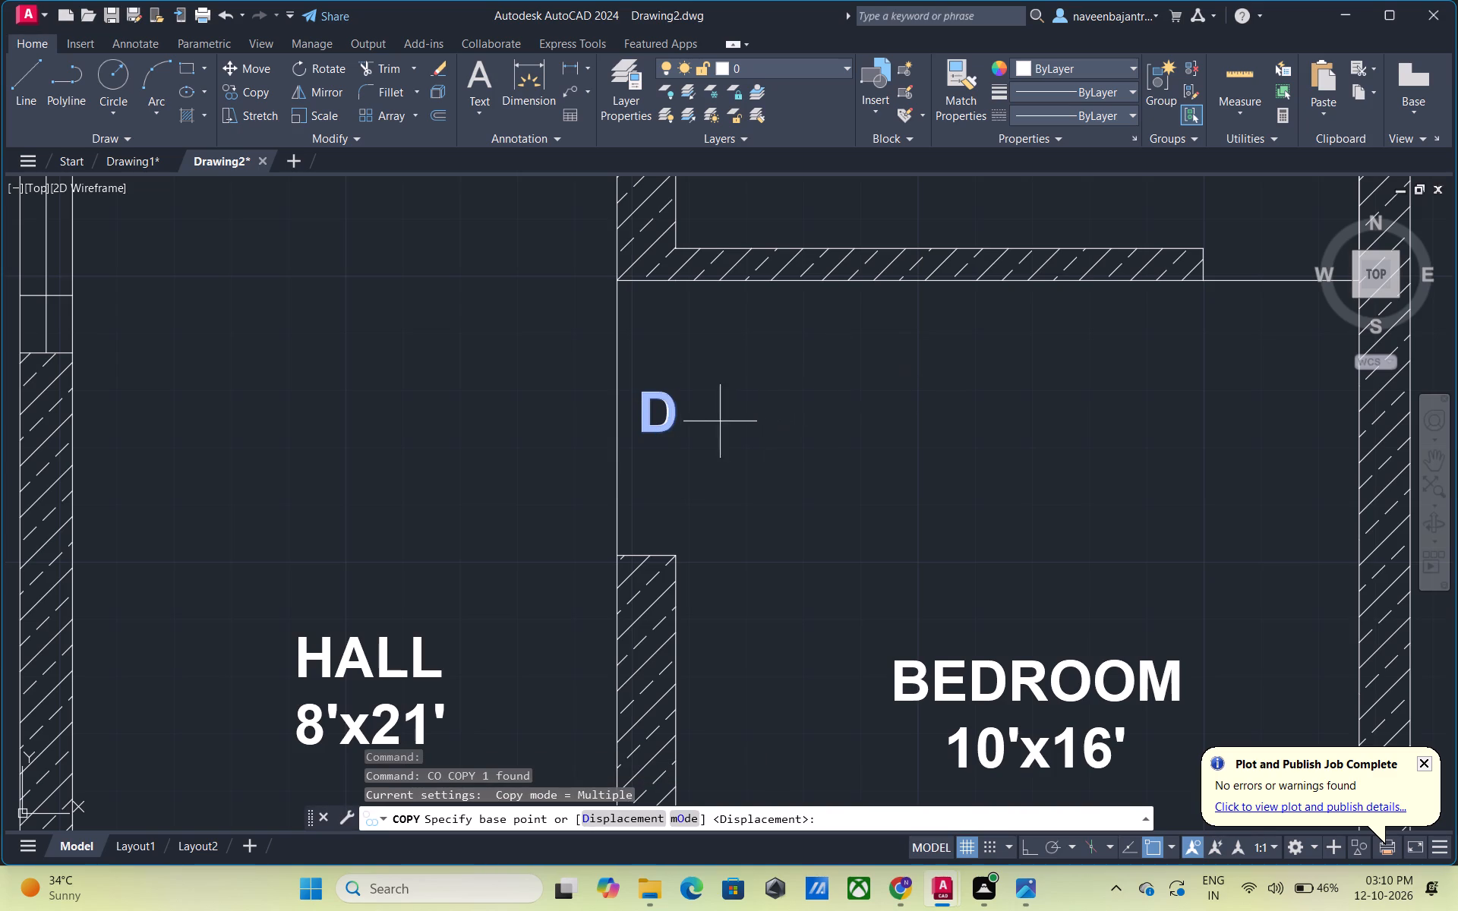
{"action": "left_click", "coordinate": [674, 415]}
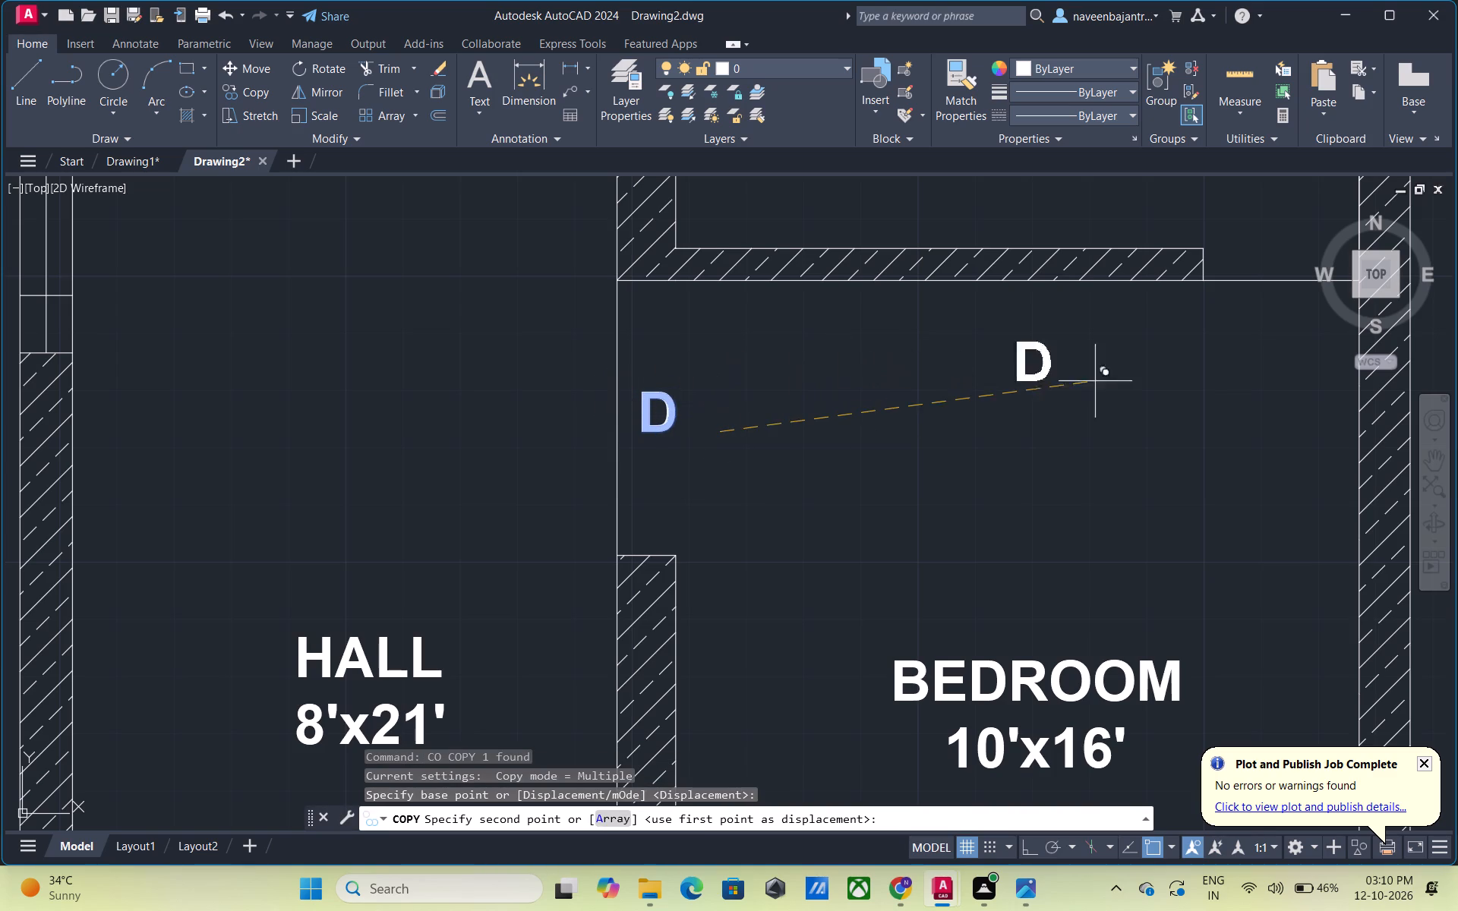
{"action": "middle_click_drag", "start_coordinate": [1263, 357], "coordinate": [964, 467]}
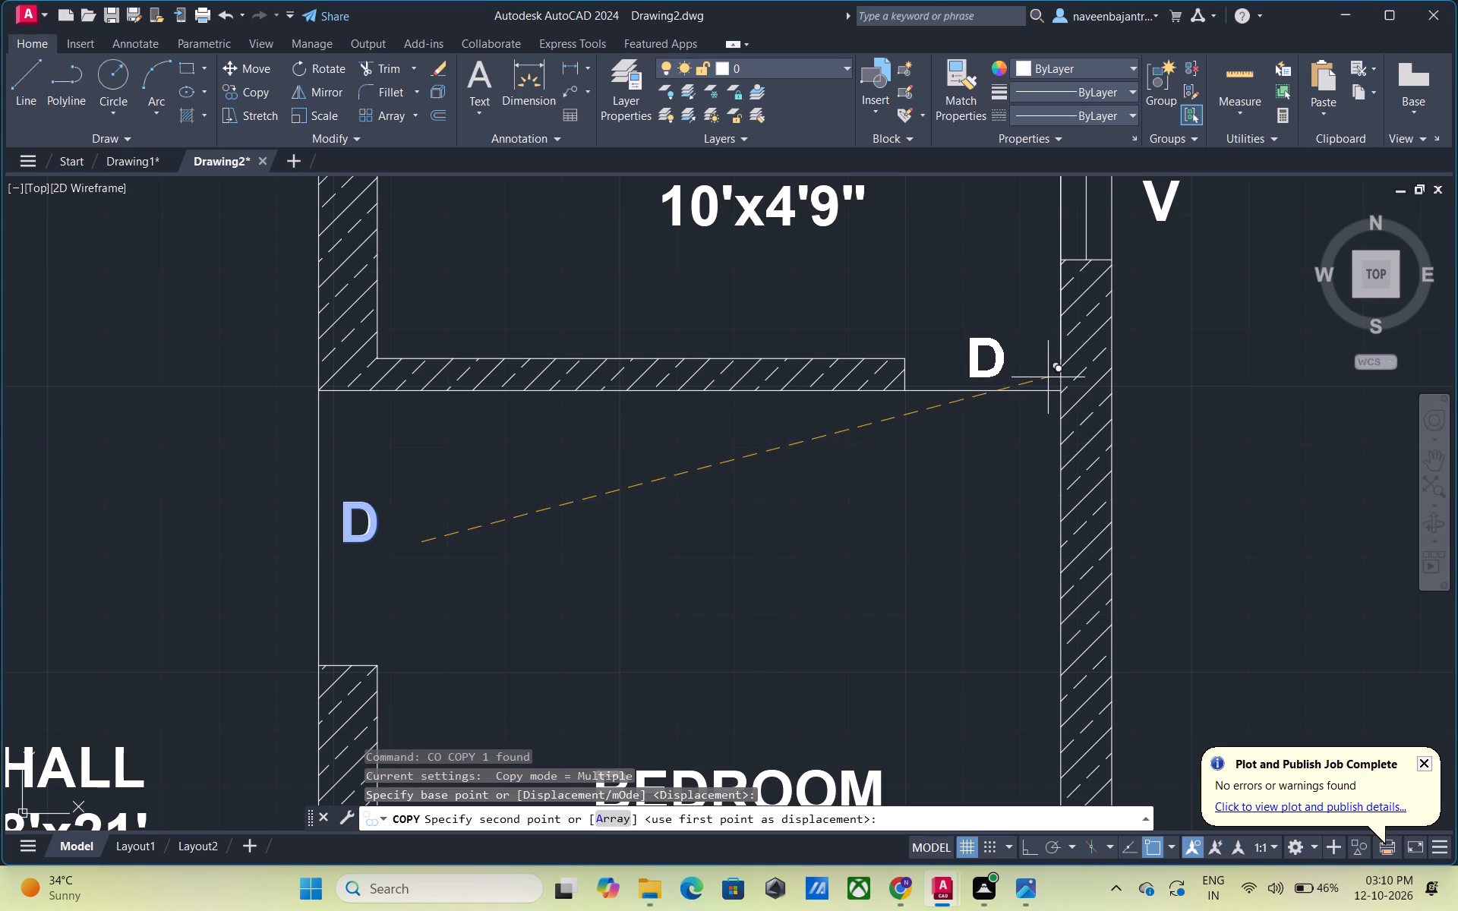
{"action": "left_click", "coordinate": [1048, 377]}
{"action": "key", "text": "Escape"}
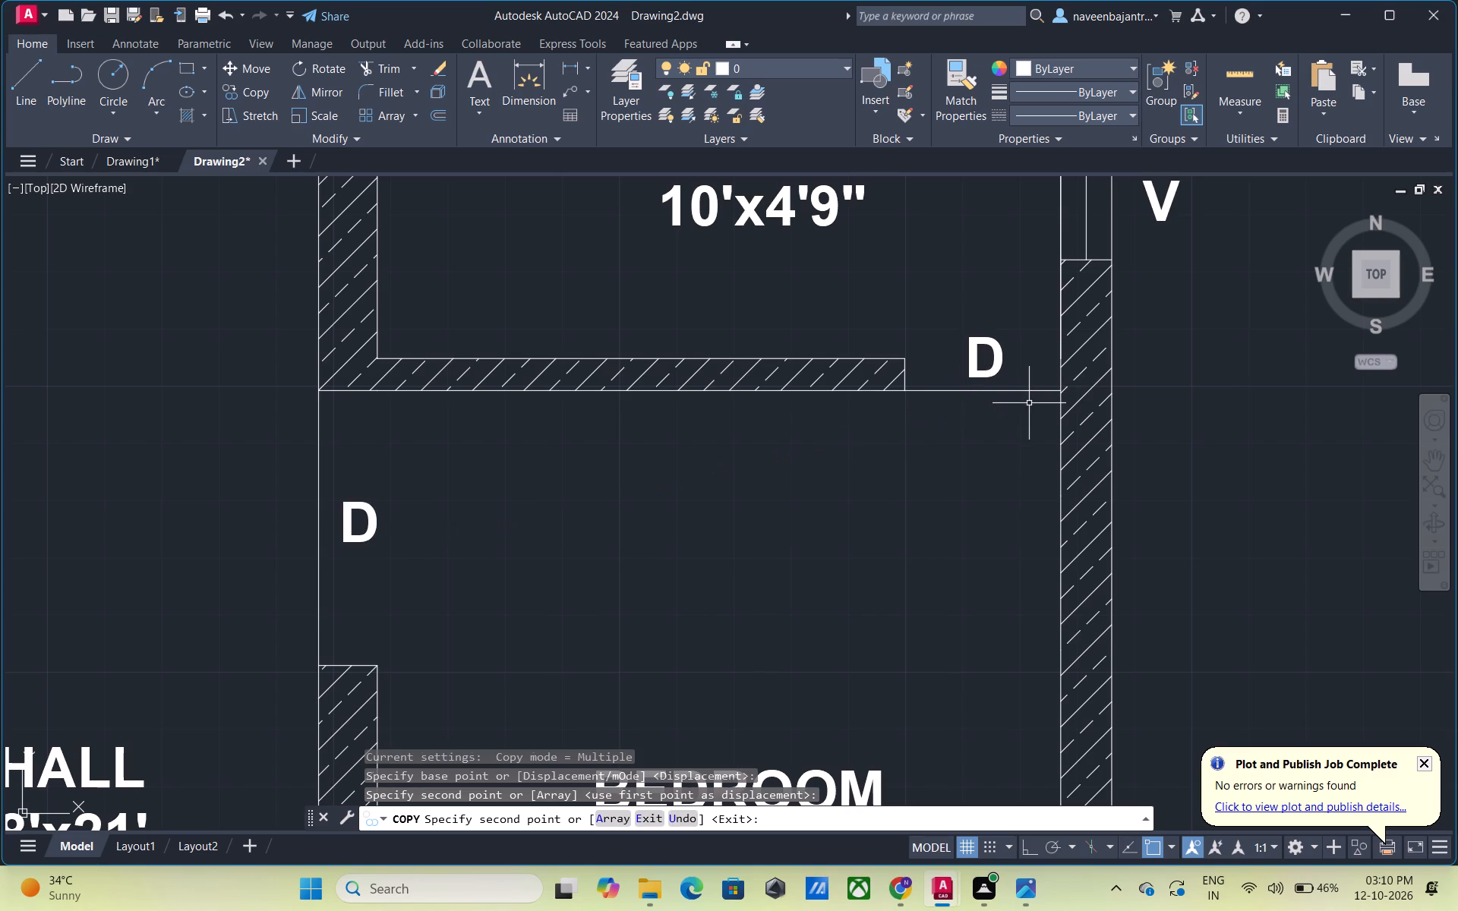
Change the toilet doorway's label text to D1.
{"action": "double_click", "coordinate": [999, 366]}
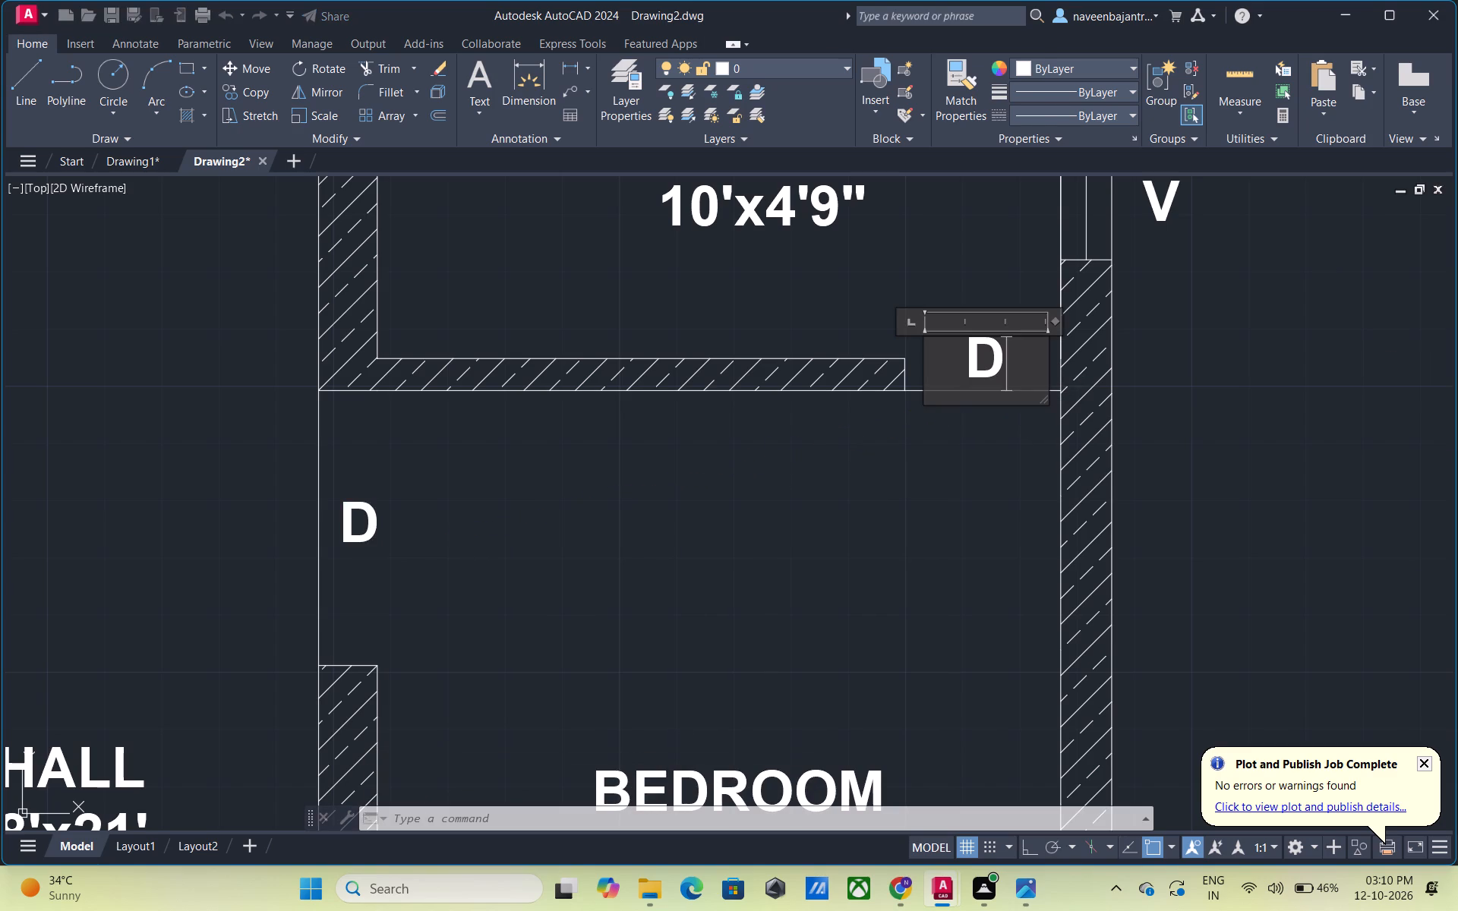
{"action": "key", "text": "1"}
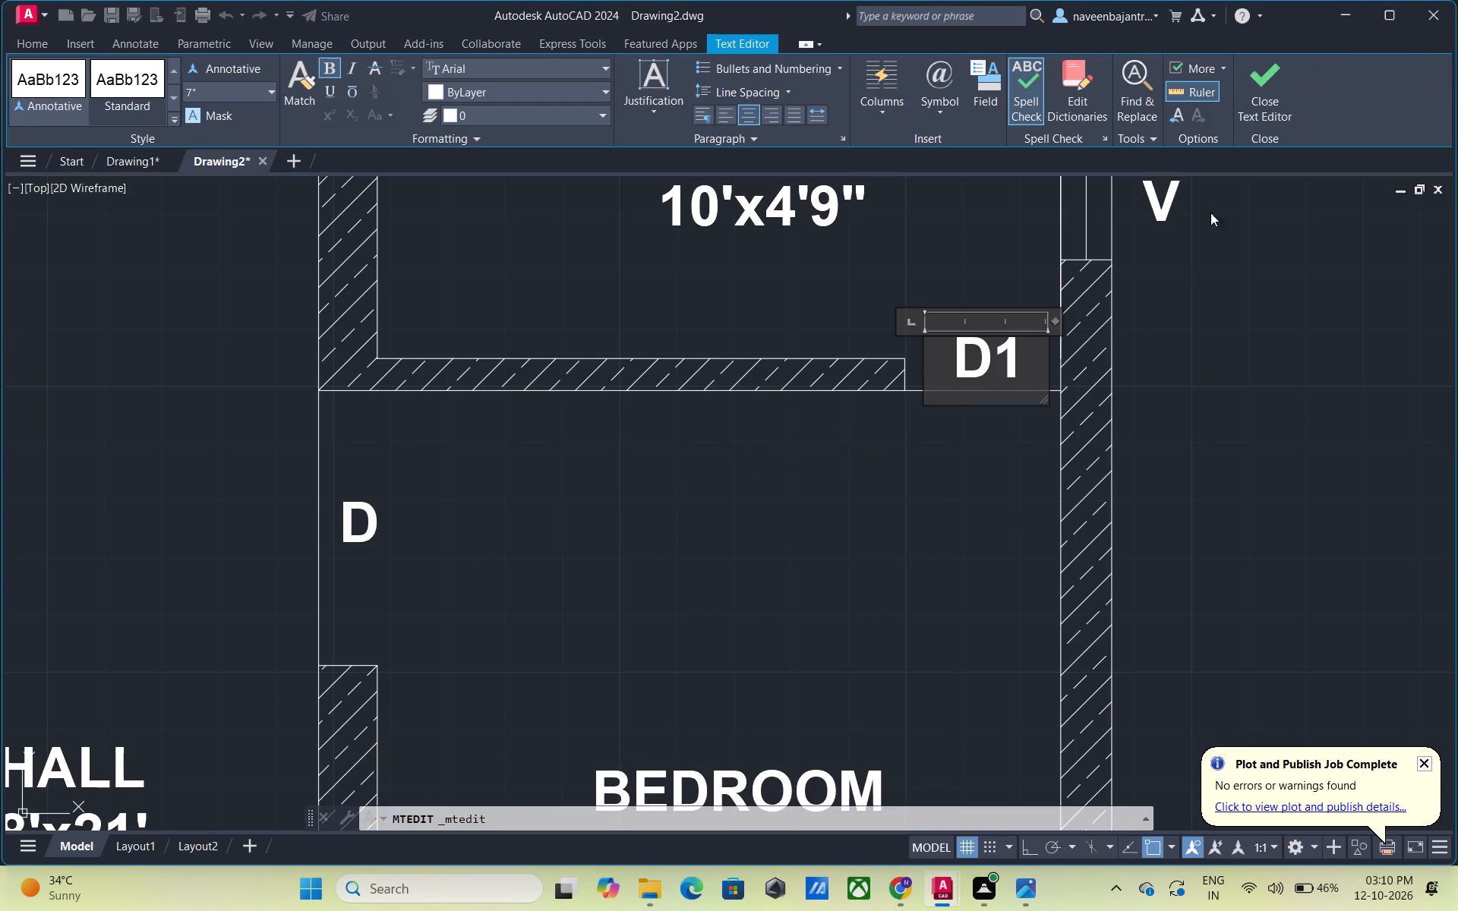
{"action": "left_click", "coordinate": [1256, 74]}
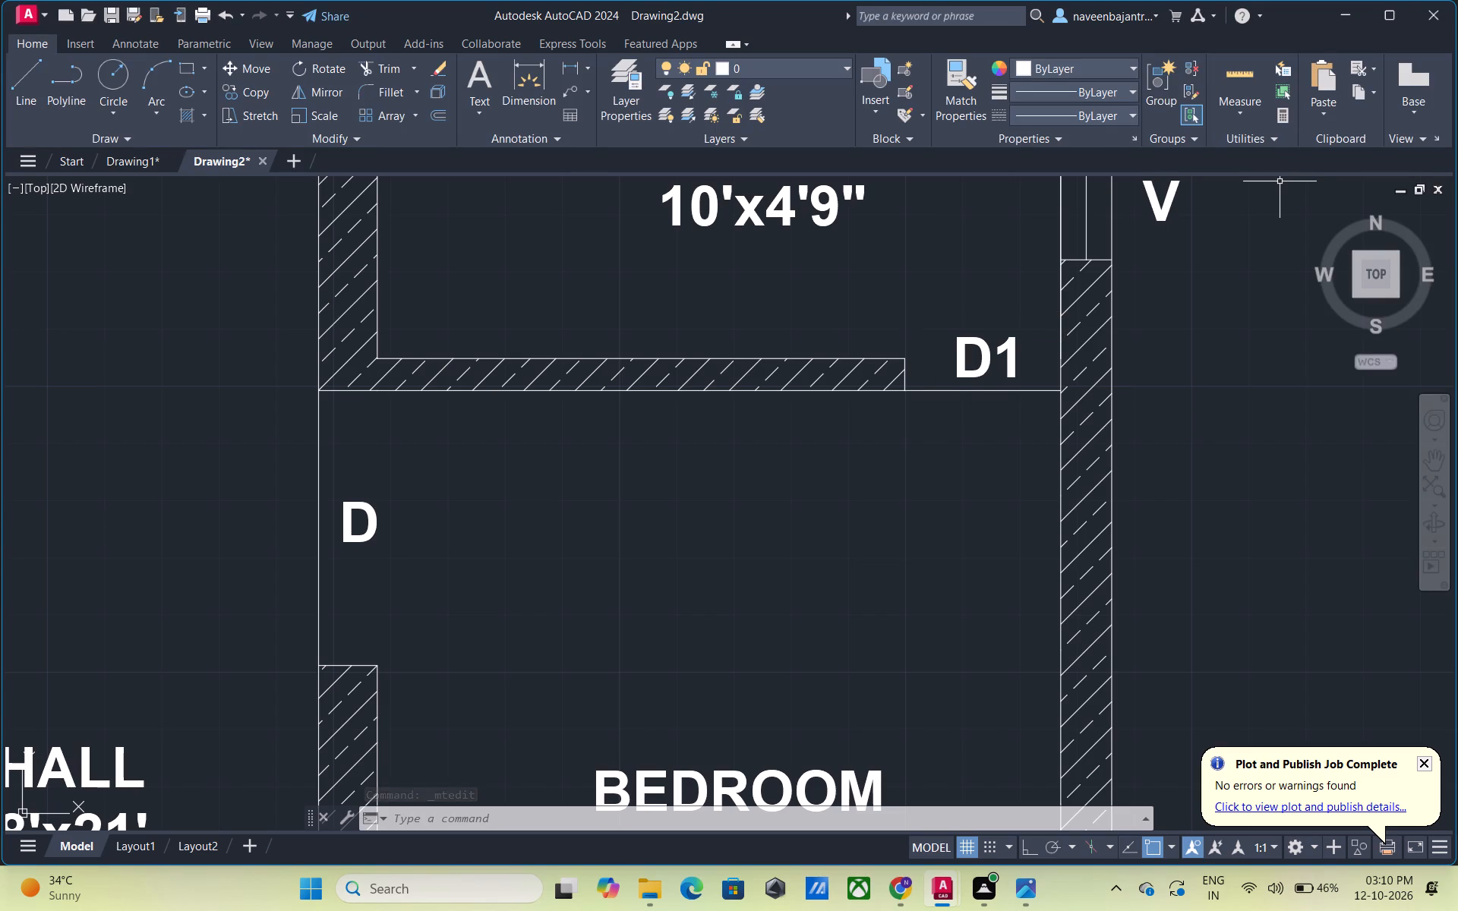
Copy the entire labelled floor plan to an empty area east of the original.
{"action": "scroll", "coordinate": [1280, 181], "scroll_direction": "down", "scroll_amount": 4}
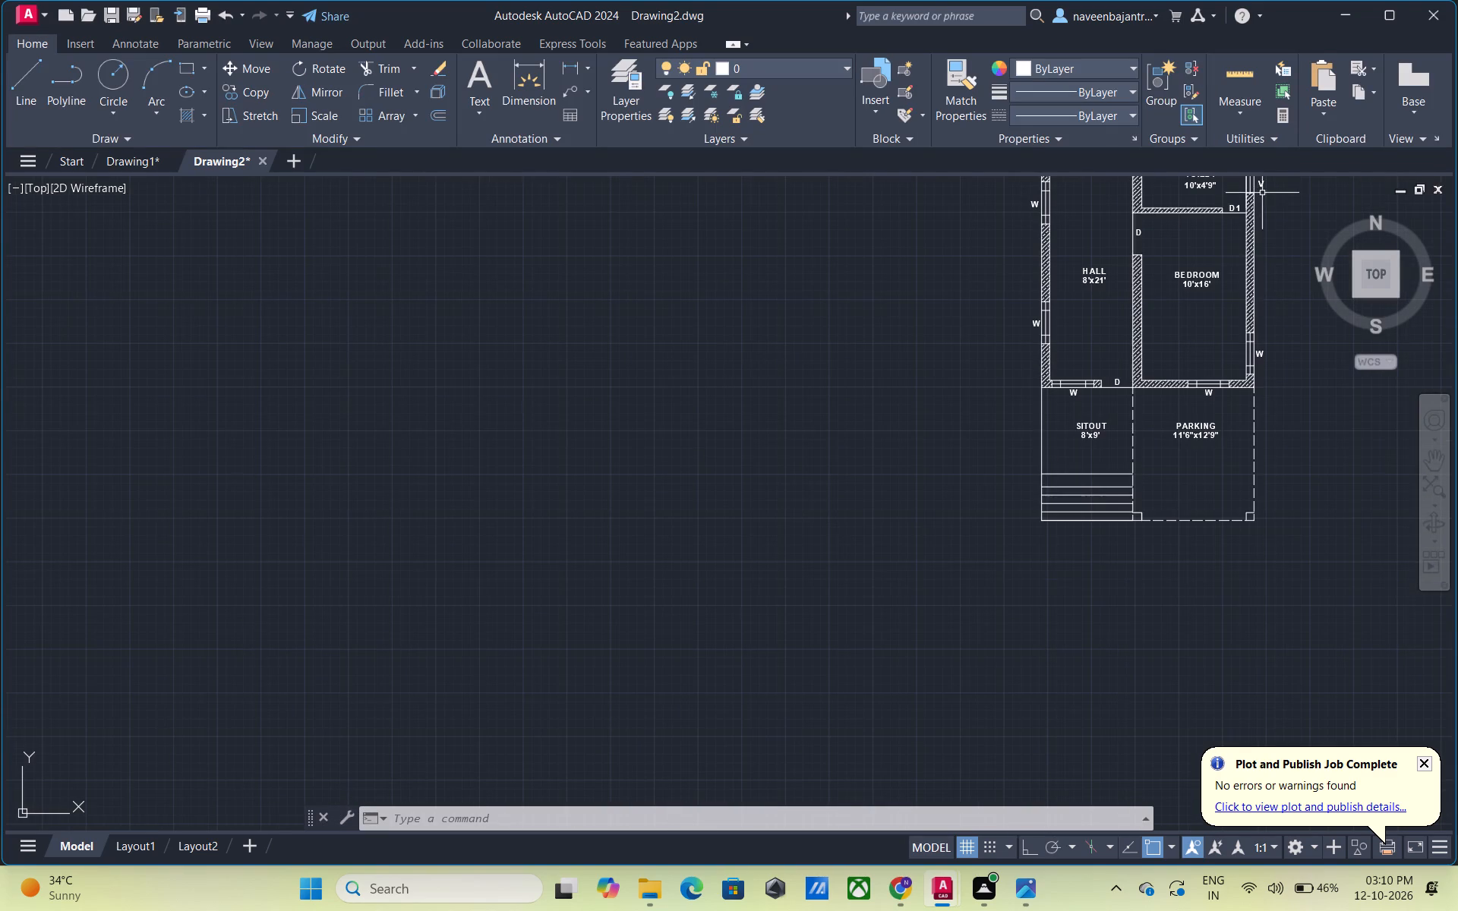
{"action": "middle_click_drag", "start_coordinate": [1236, 306], "coordinate": [1085, 481]}
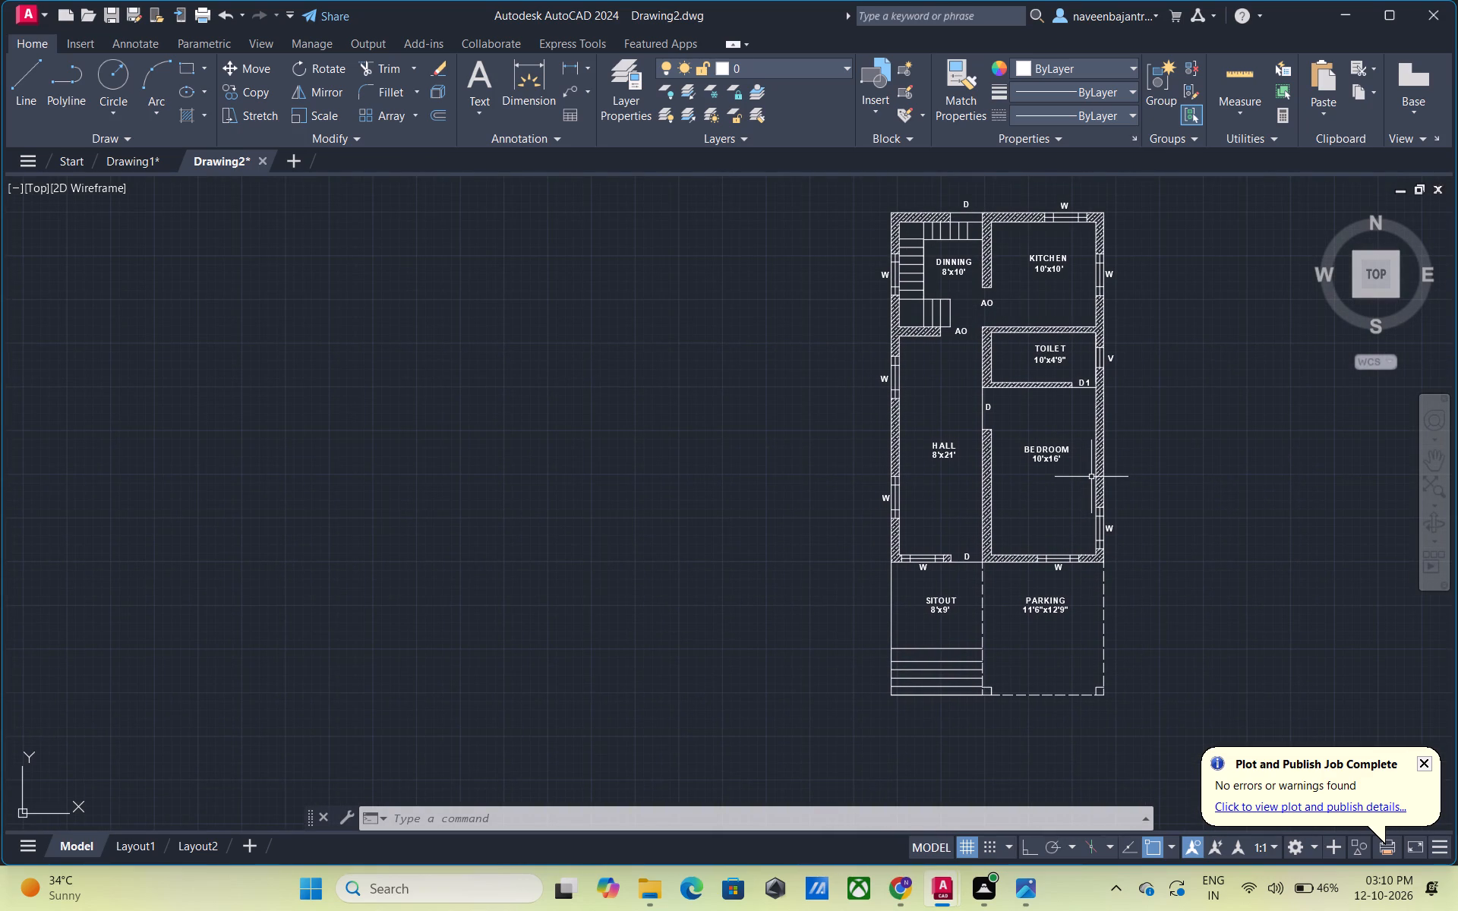
{"action": "middle_click_drag", "start_coordinate": [1091, 476], "coordinate": [1076, 484]}
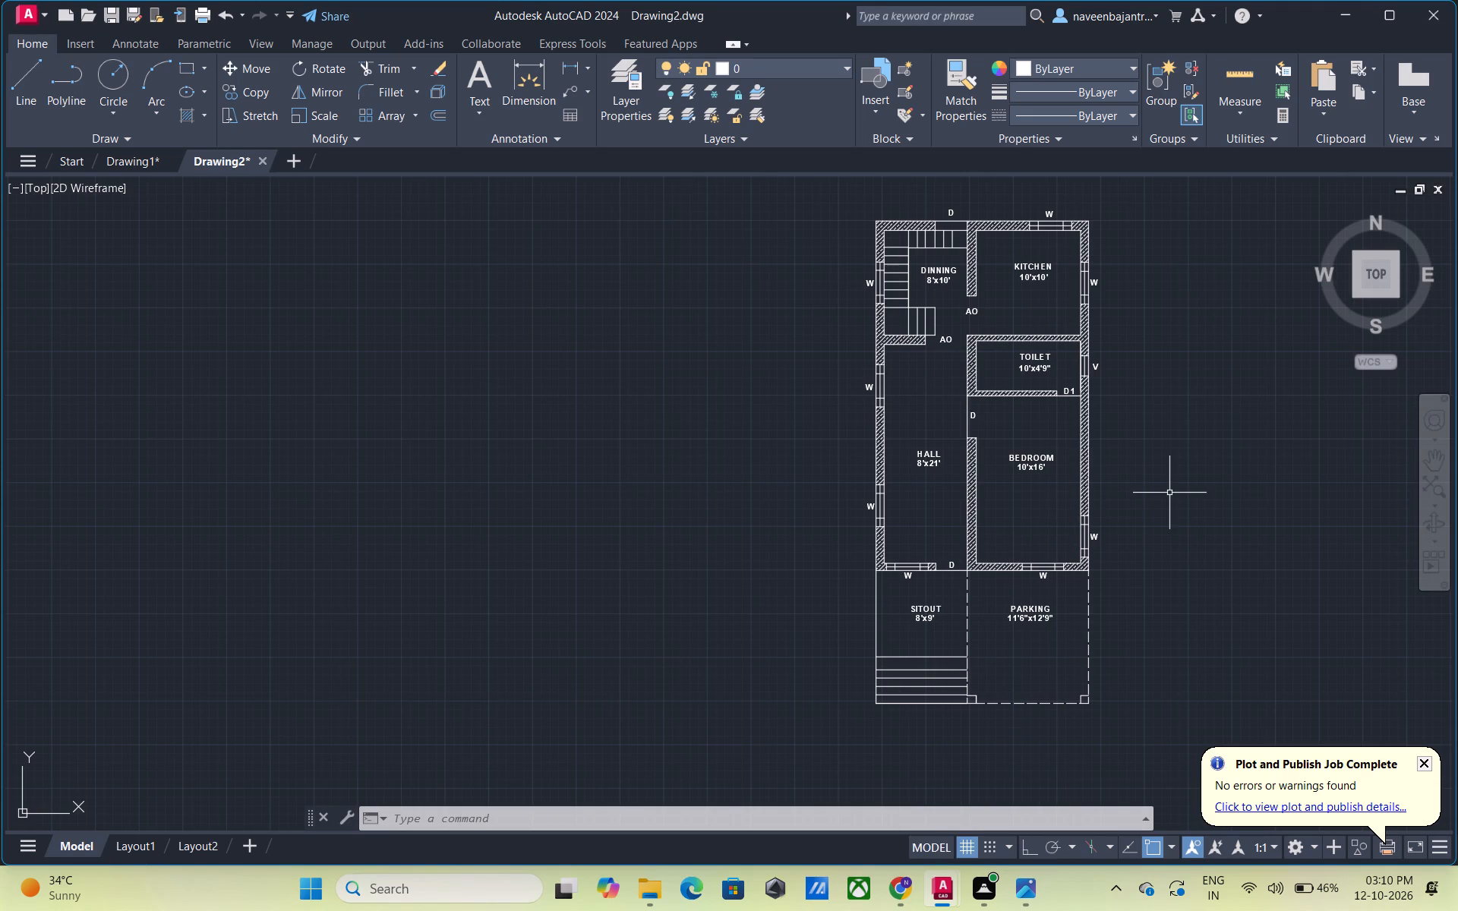
{"action": "left_click", "coordinate": [817, 191]}
{"action": "left_click", "coordinate": [1143, 737]}
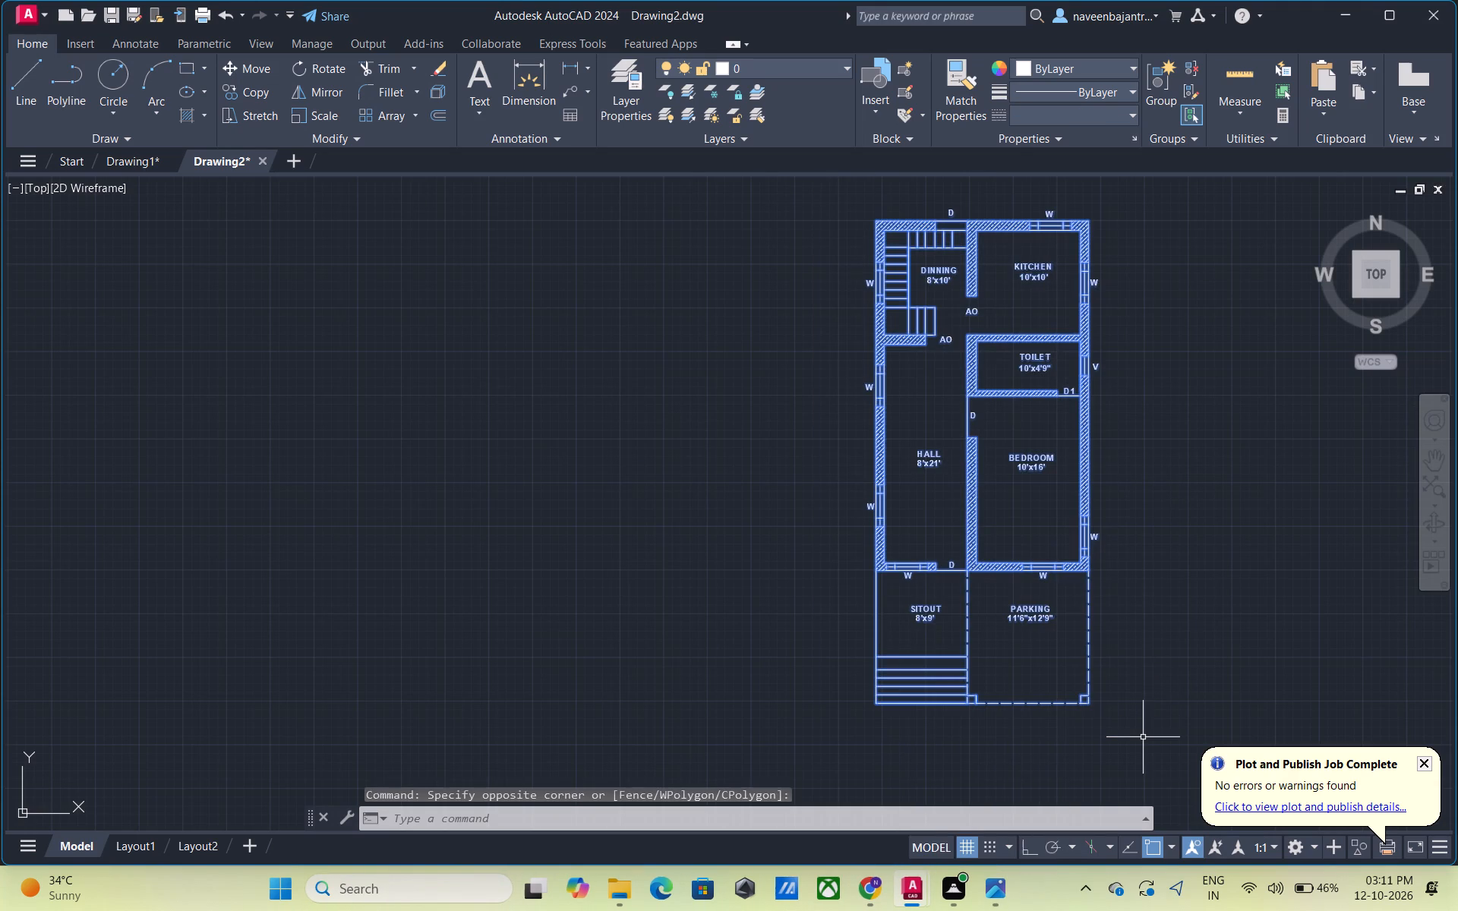
{"action": "type", "text": "CO"}
{"action": "key", "text": "space"}
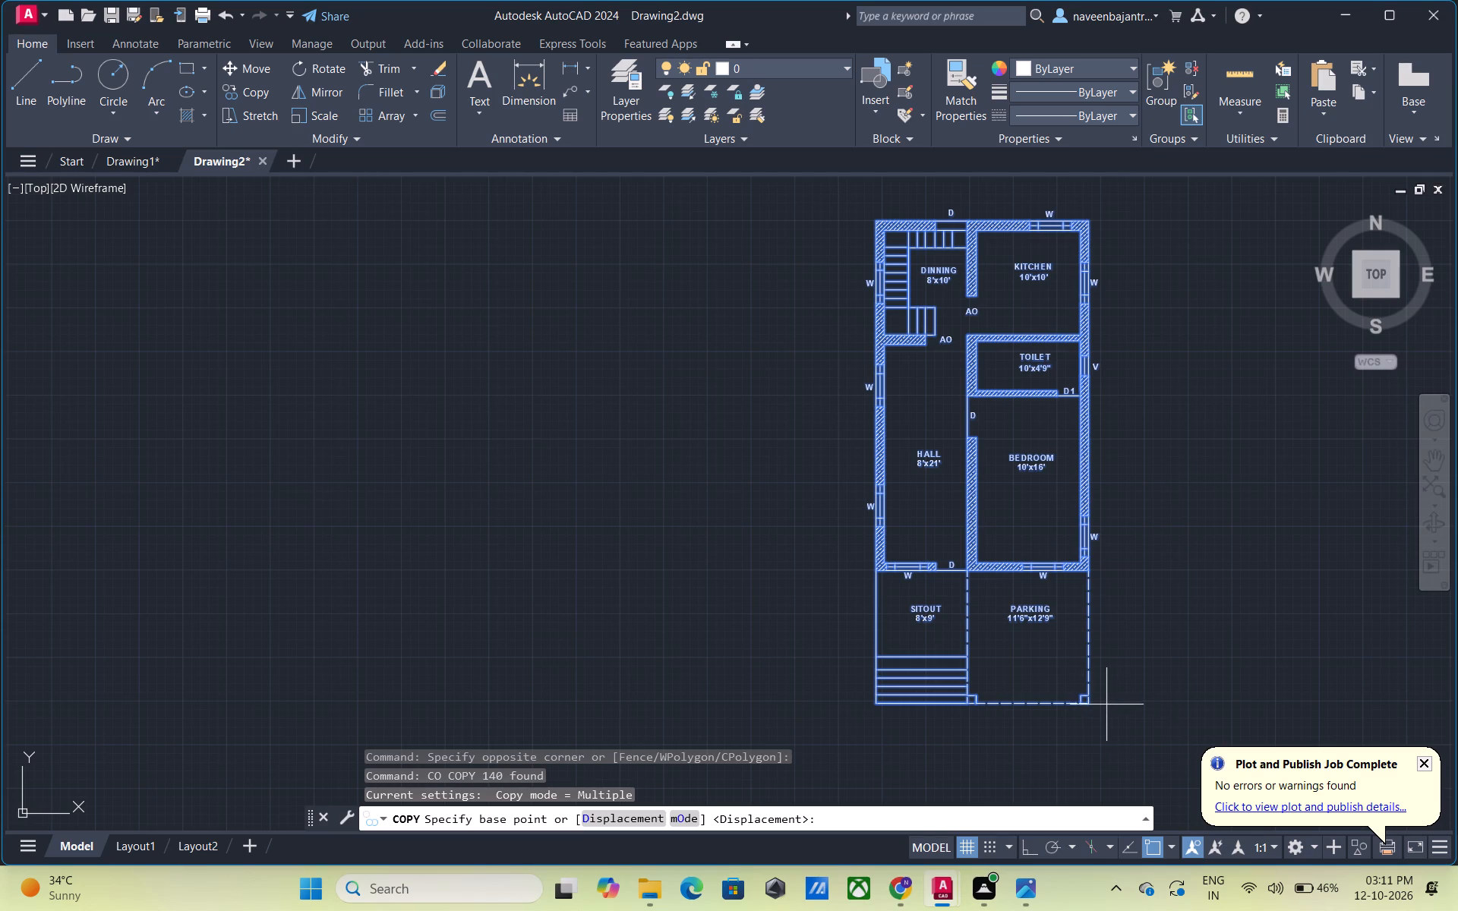
{"action": "left_click", "coordinate": [1078, 701]}
{"action": "scroll", "coordinate": [1246, 713], "scroll_direction": "down", "scroll_amount": 3}
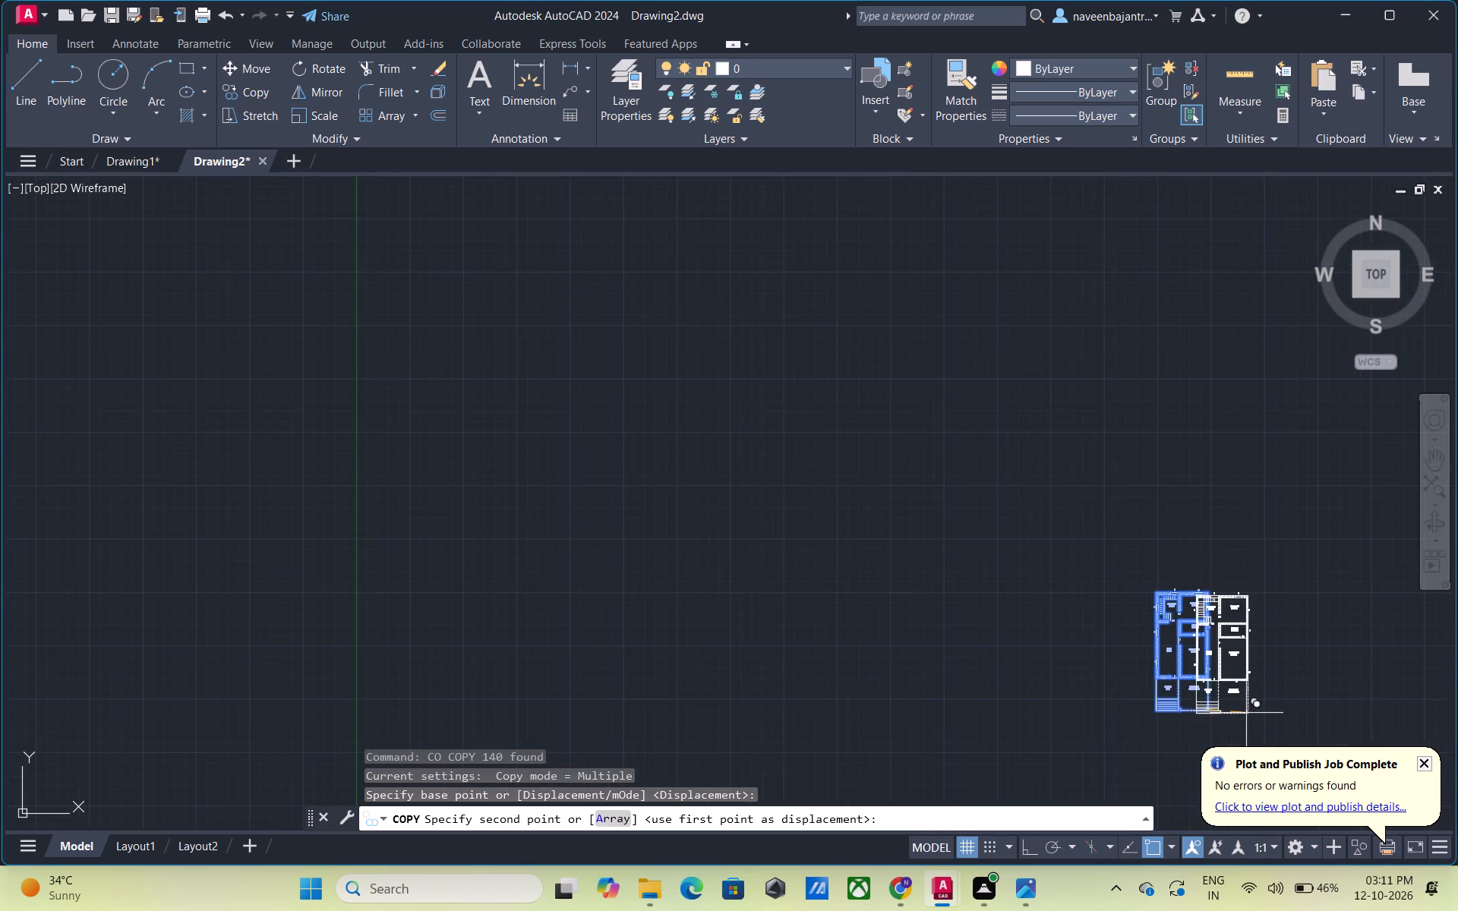
{"action": "middle_click_drag", "start_coordinate": [1232, 705], "coordinate": [539, 572]}
{"action": "scroll", "coordinate": [929, 569], "scroll_direction": "up", "scroll_amount": 2}
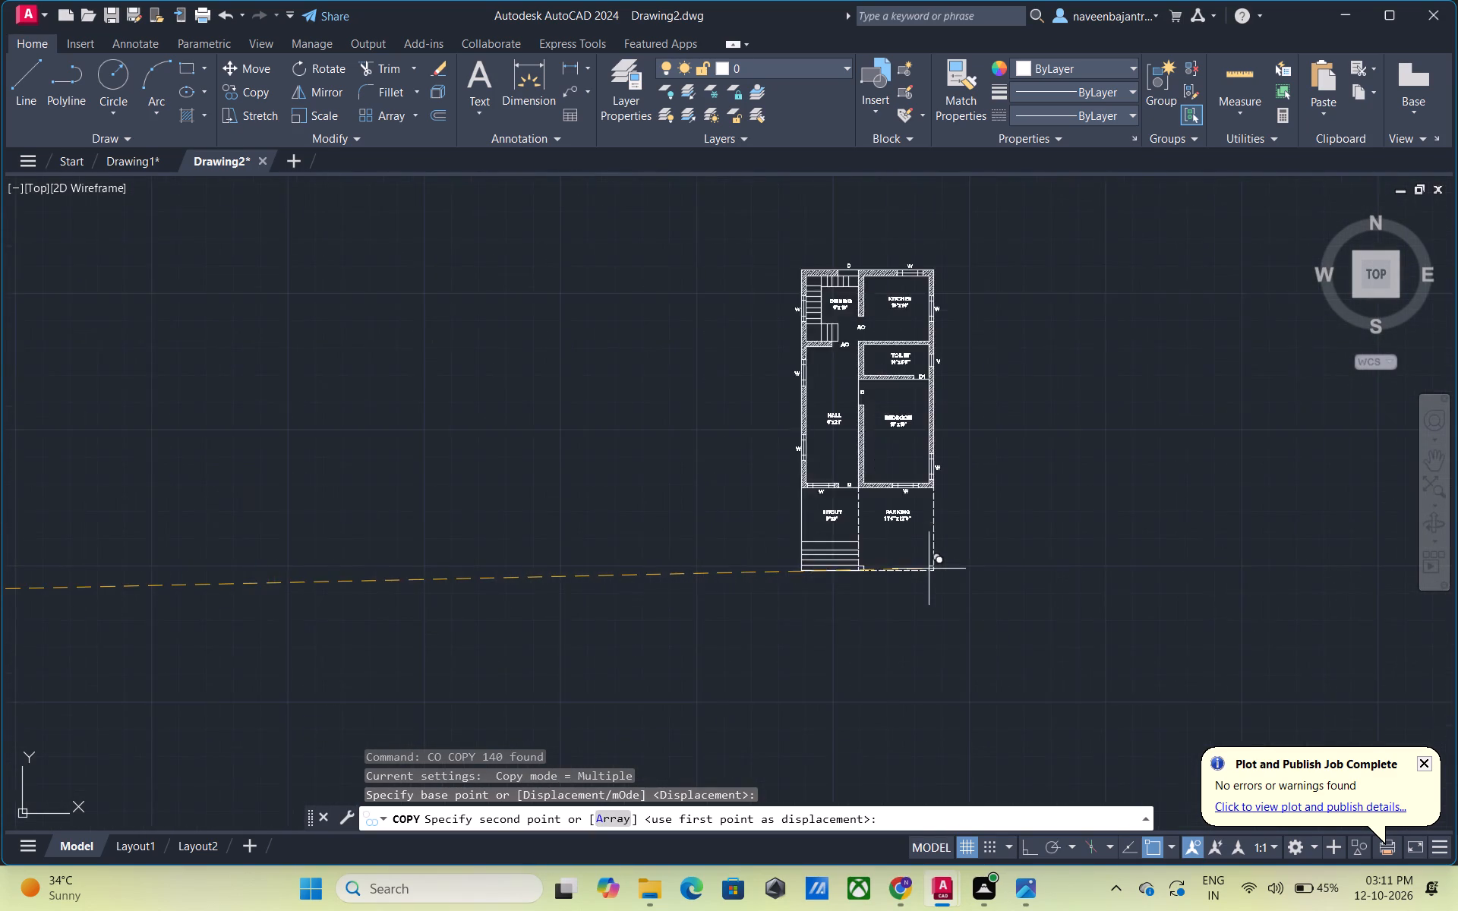
{"action": "scroll", "coordinate": [929, 569], "scroll_direction": "up", "scroll_amount": 1}
{"action": "scroll", "coordinate": [1028, 668], "scroll_direction": "down", "scroll_amount": 1}
{"action": "scroll", "coordinate": [1056, 651], "scroll_direction": "up", "scroll_amount": 1}
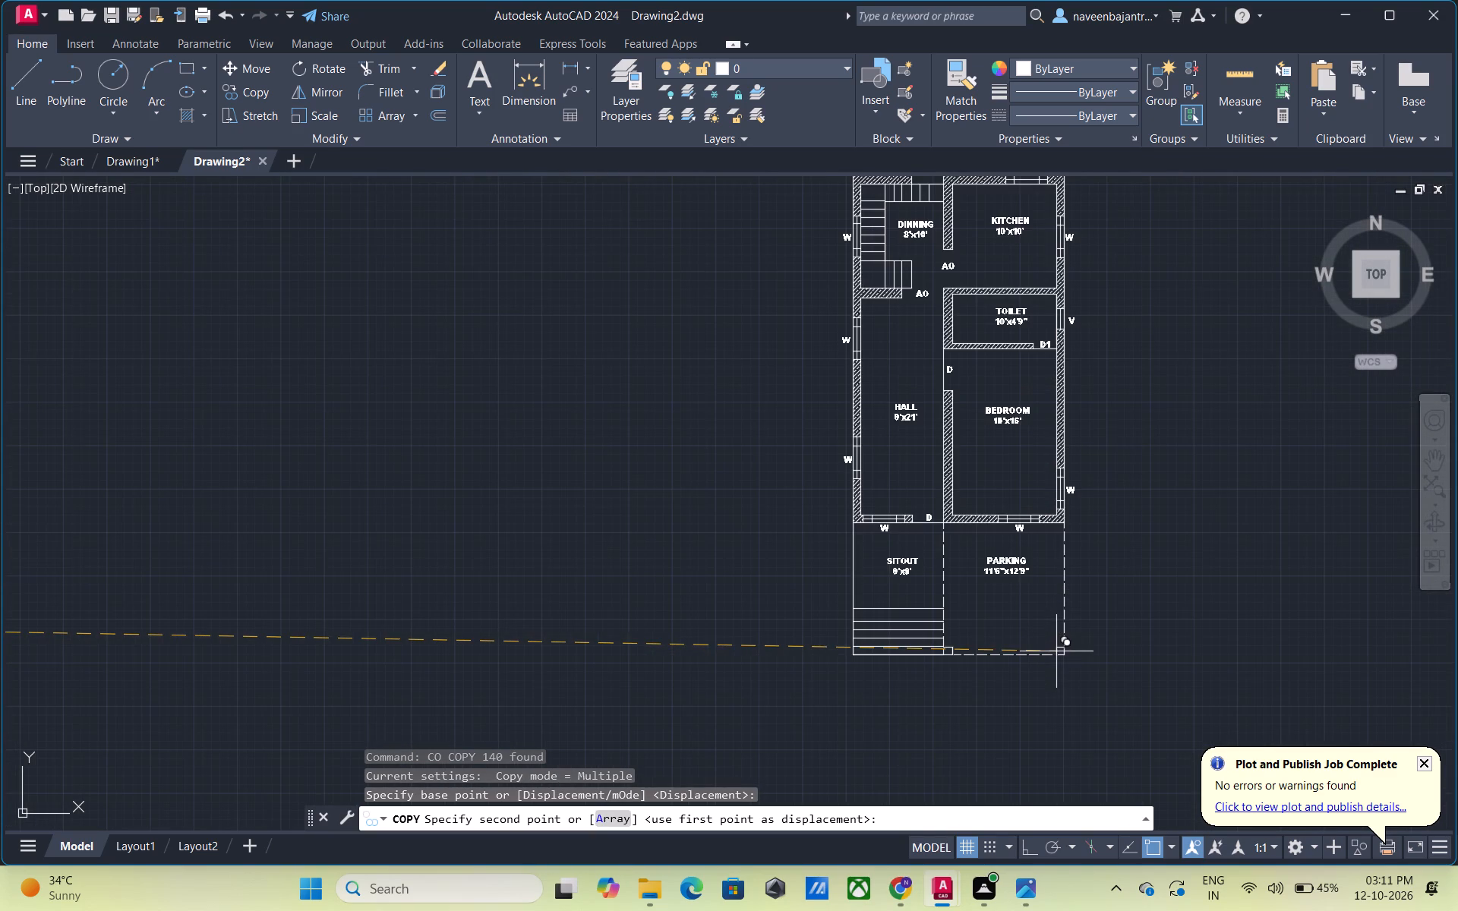
{"action": "left_click", "coordinate": [1059, 661]}
{"action": "key", "text": "Escape"}
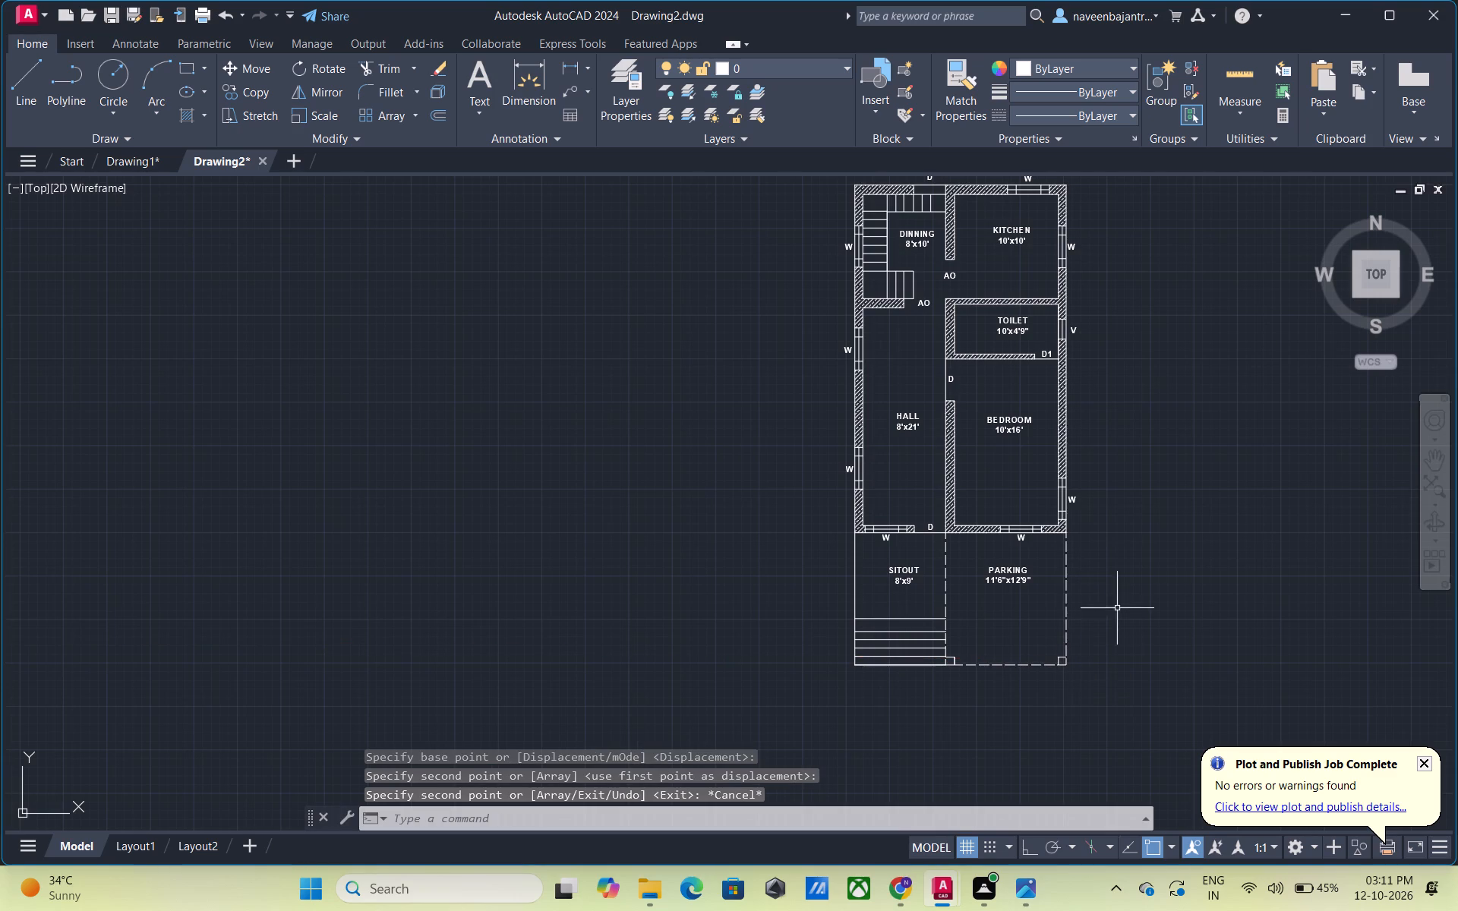
Use Trim to remove the copied plan's wall hatching around the dining, kitchen and toilet, and along the hall's west wall and bedroom's side walls.
{"action": "middle_click_drag", "start_coordinate": [1125, 538], "coordinate": [1012, 609]}
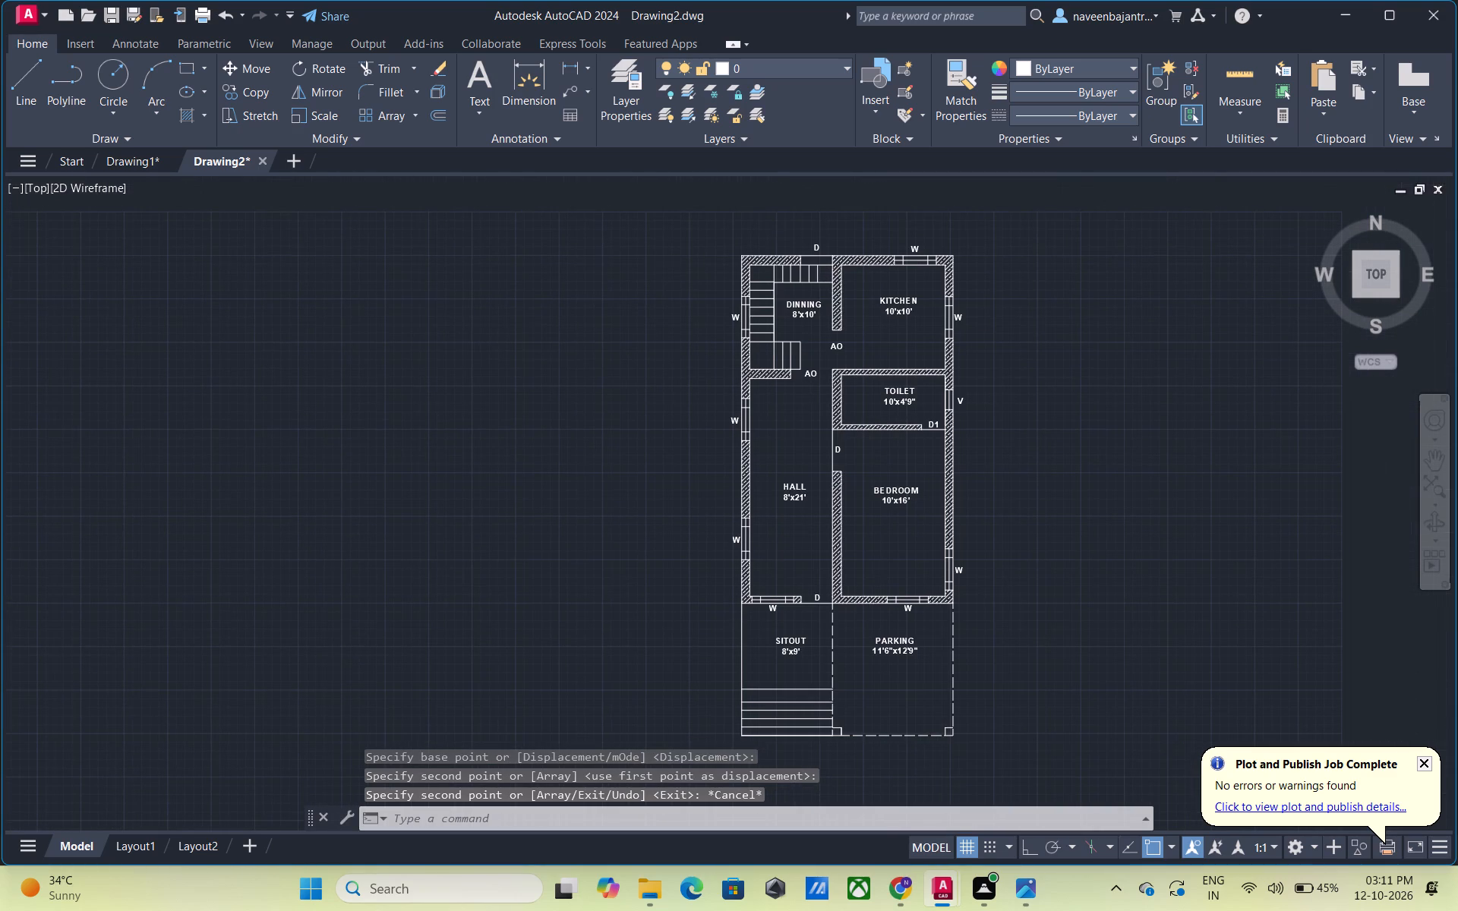
{"action": "key", "text": "Escape"}
{"action": "type", "text": "TR"}
{"action": "key", "text": "space"}
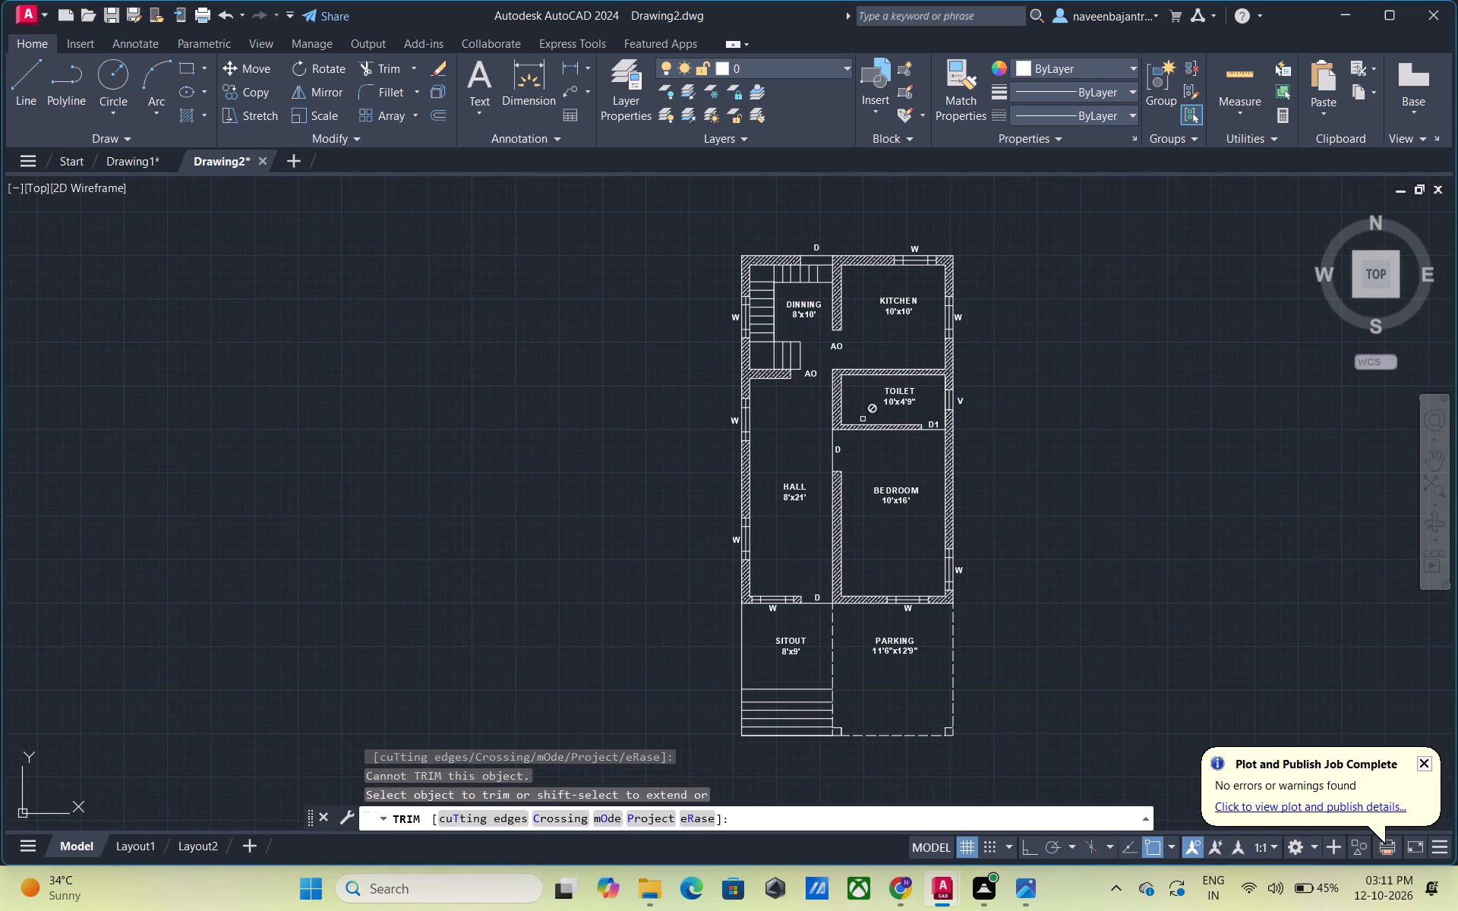
{"action": "scroll", "coordinate": [828, 294], "scroll_direction": "up", "scroll_amount": 1}
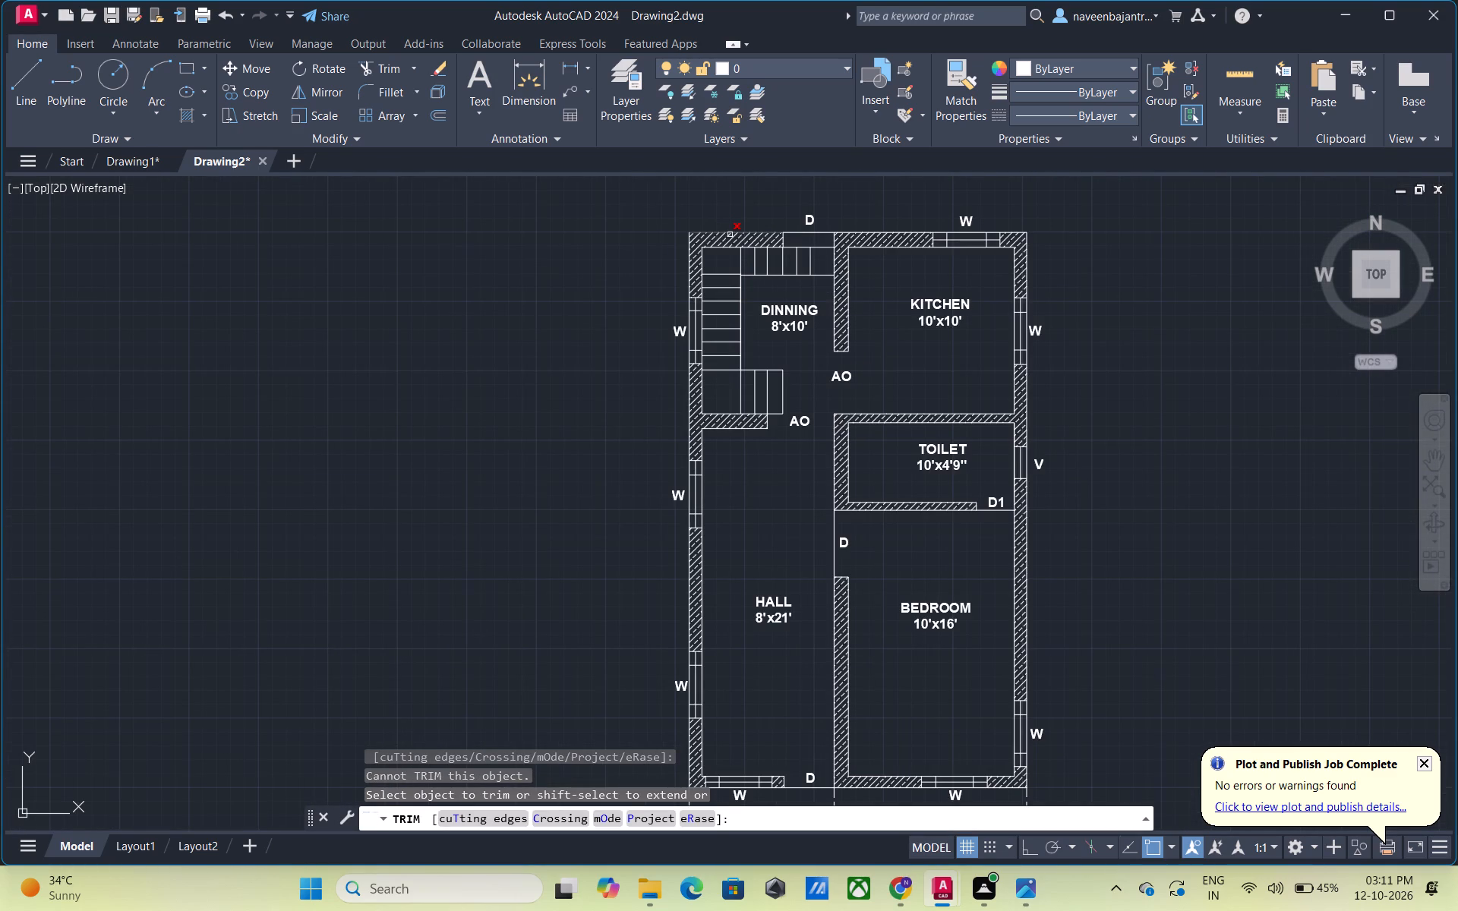
{"action": "left_click", "coordinate": [731, 241]}
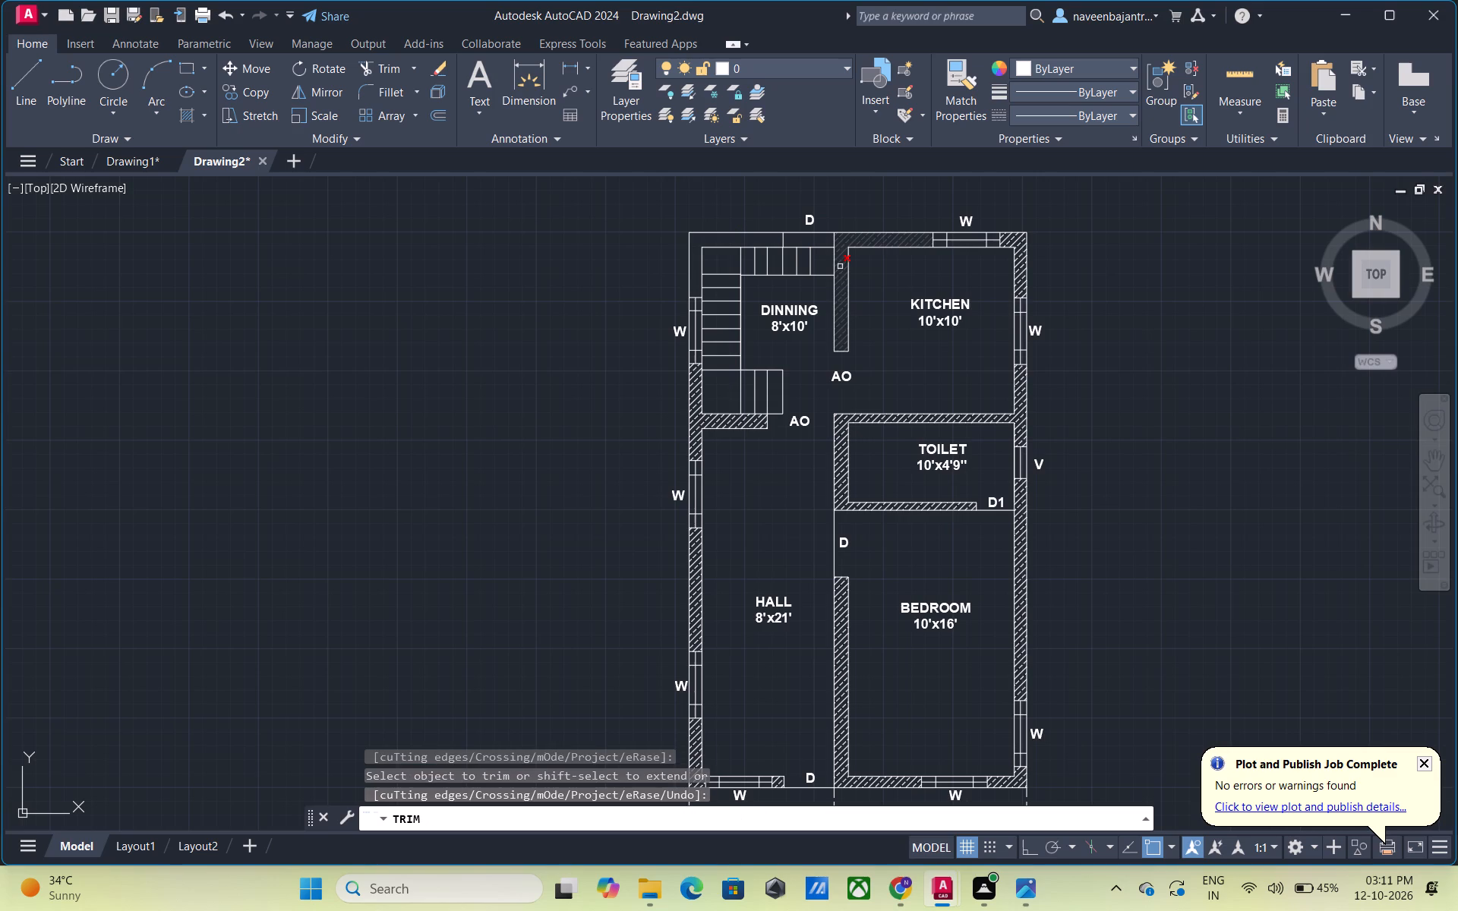
{"action": "left_click", "coordinate": [840, 266]}
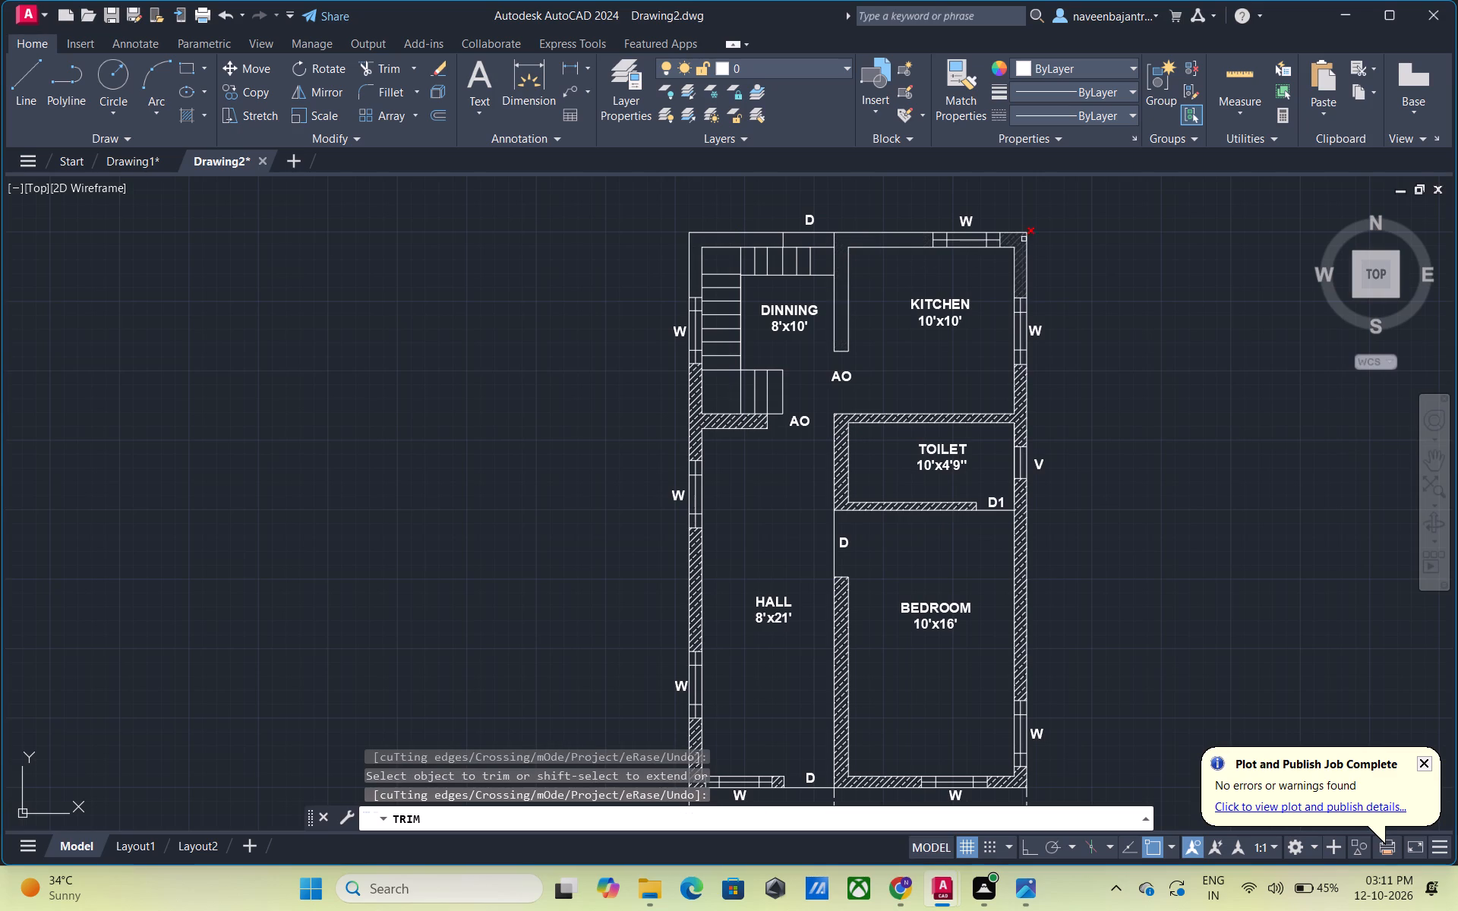
{"action": "left_click", "coordinate": [1024, 239]}
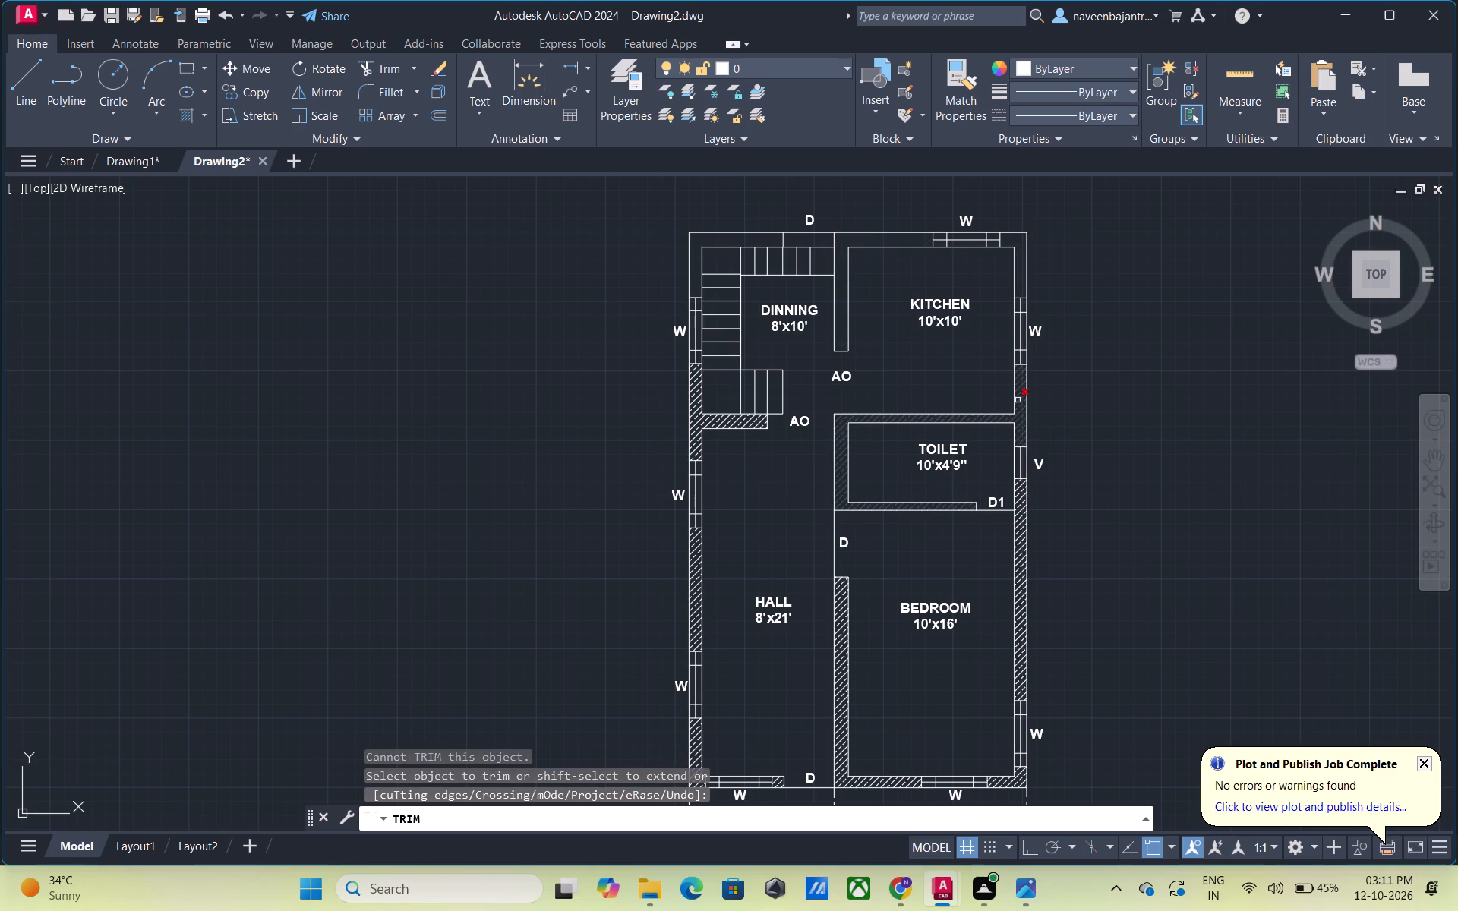
{"action": "left_click", "coordinate": [1018, 400]}
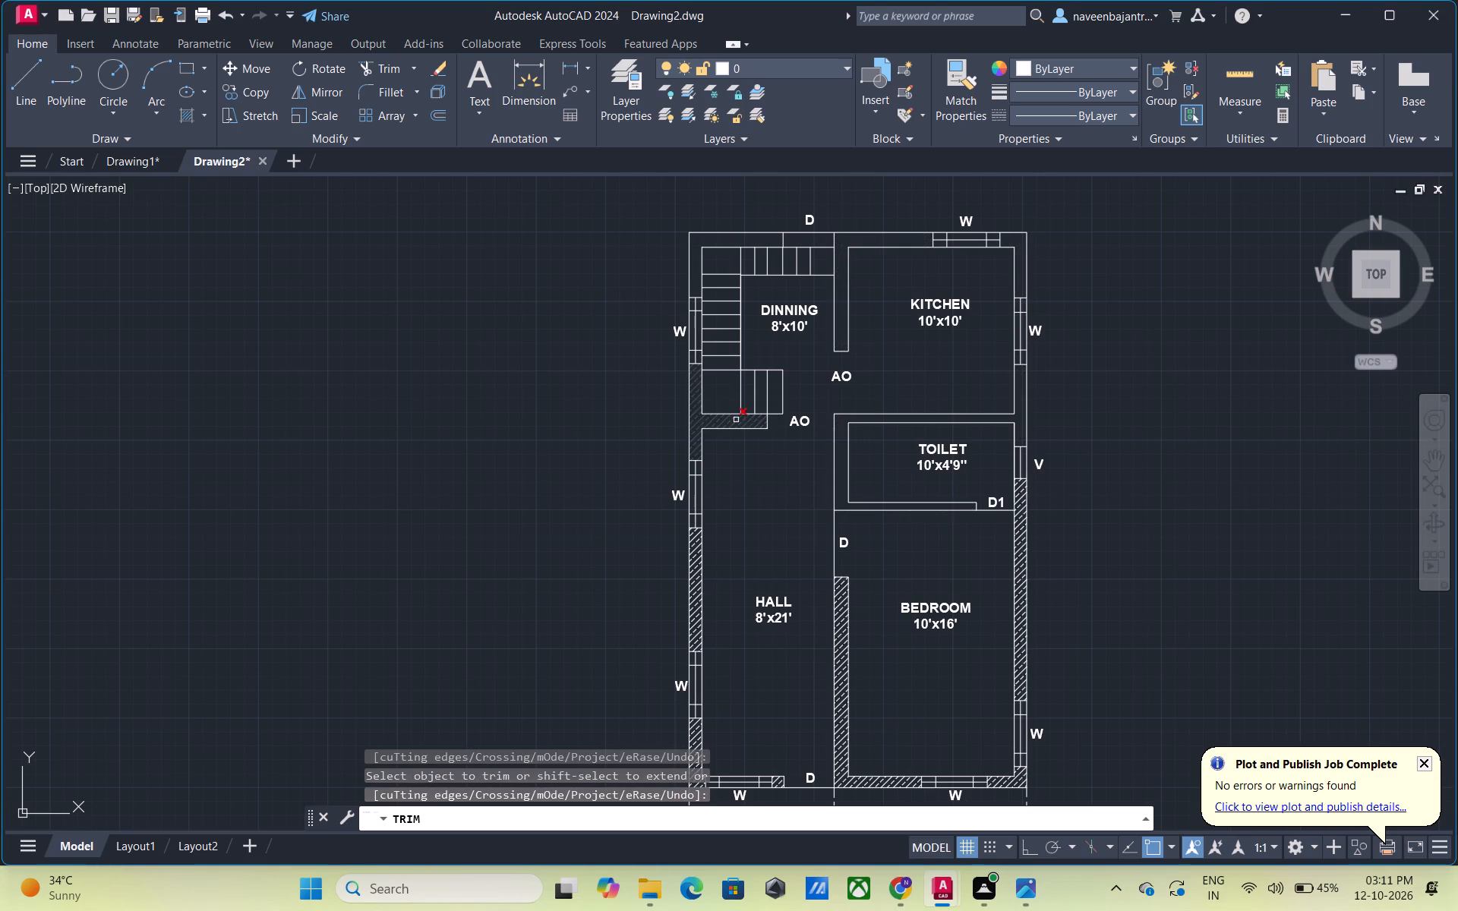
{"action": "left_click", "coordinate": [736, 420]}
{"action": "left_click", "coordinate": [696, 561]}
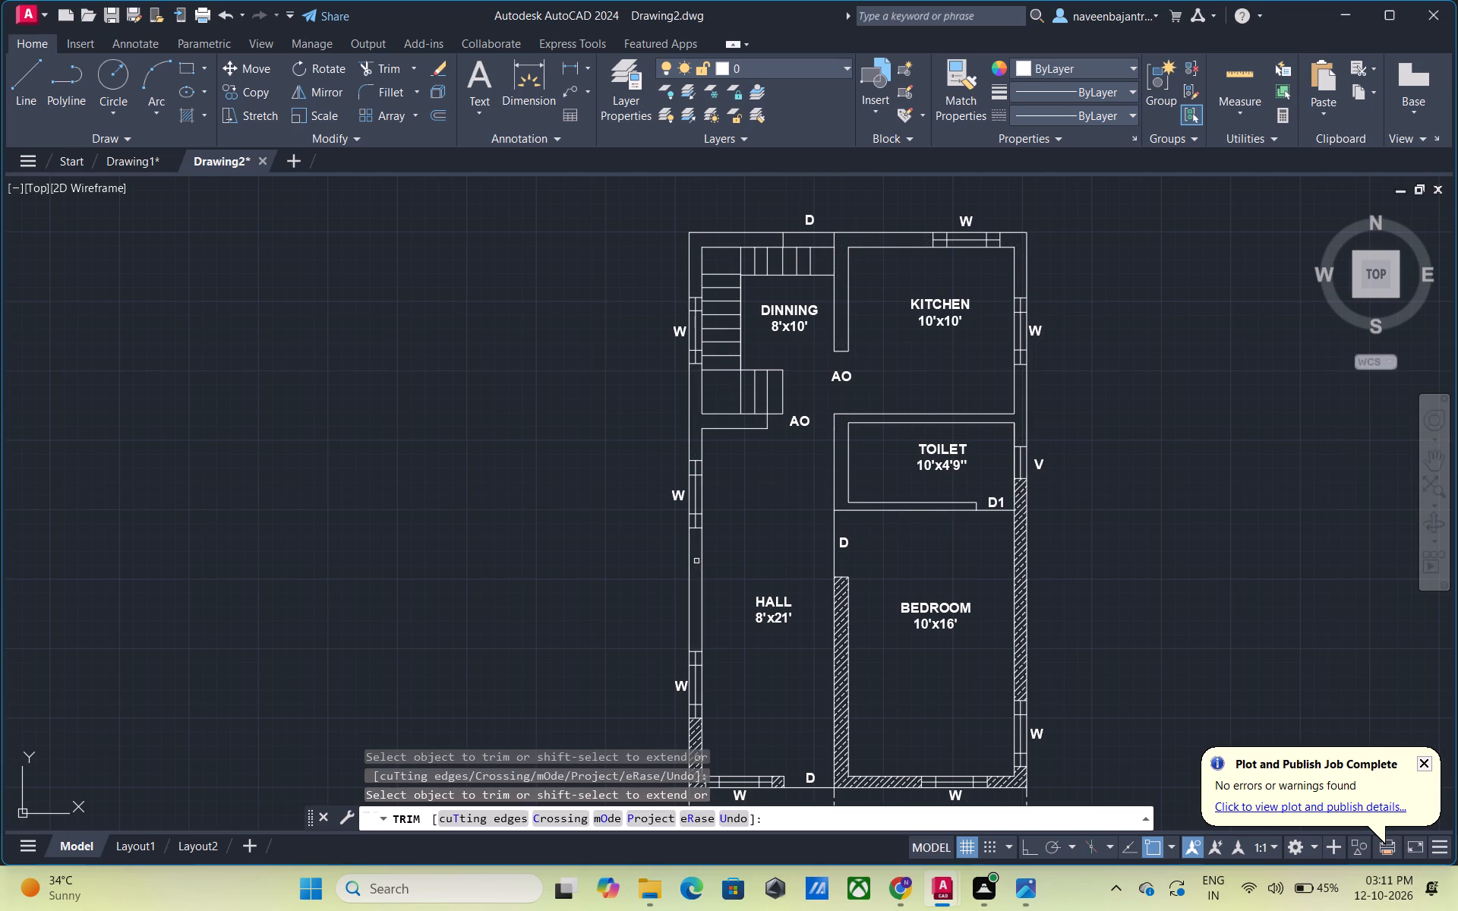
{"action": "left_click", "coordinate": [844, 605]}
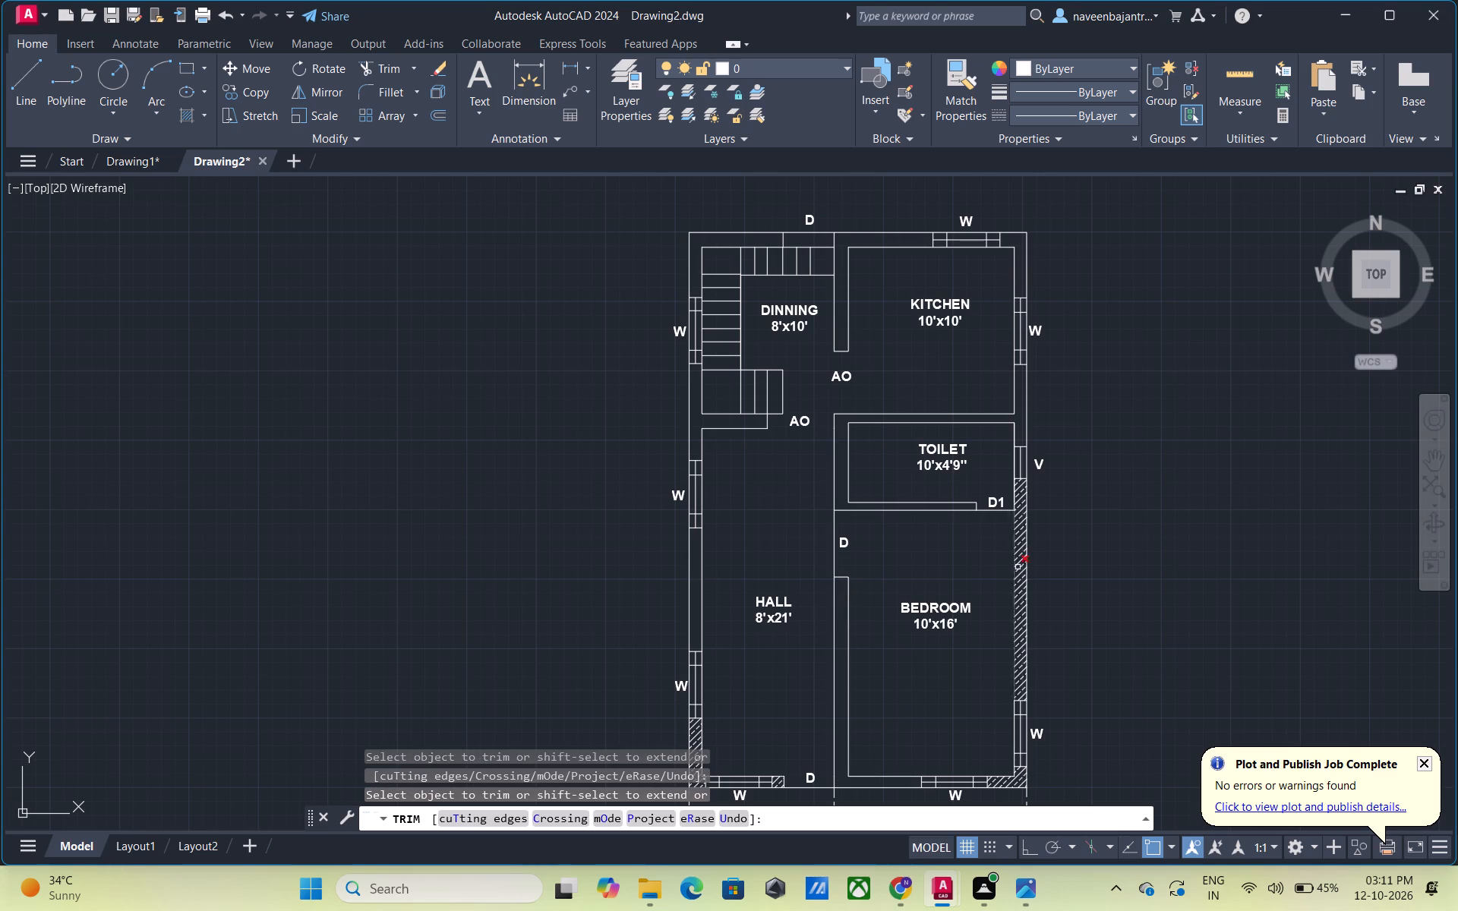
{"action": "left_click", "coordinate": [1021, 567]}
Trim away the hatching at the copied plan's southwest hall corner and southeast bedroom corner.
{"action": "middle_click_drag", "start_coordinate": [1021, 567], "coordinate": [1024, 557]}
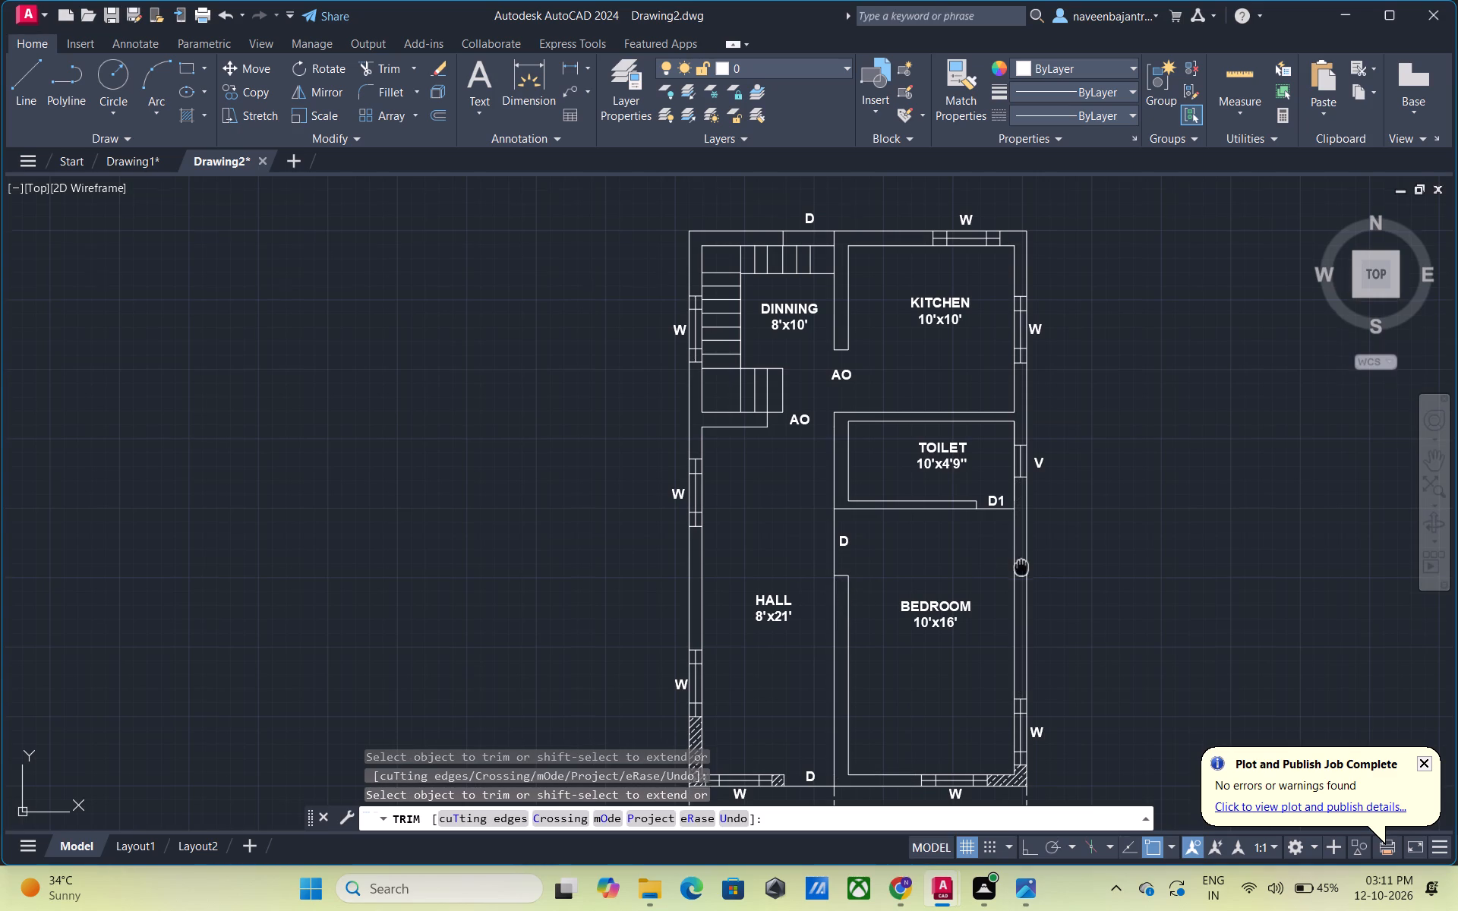
{"action": "middle_click_drag", "start_coordinate": [1024, 557], "coordinate": [1087, 369]}
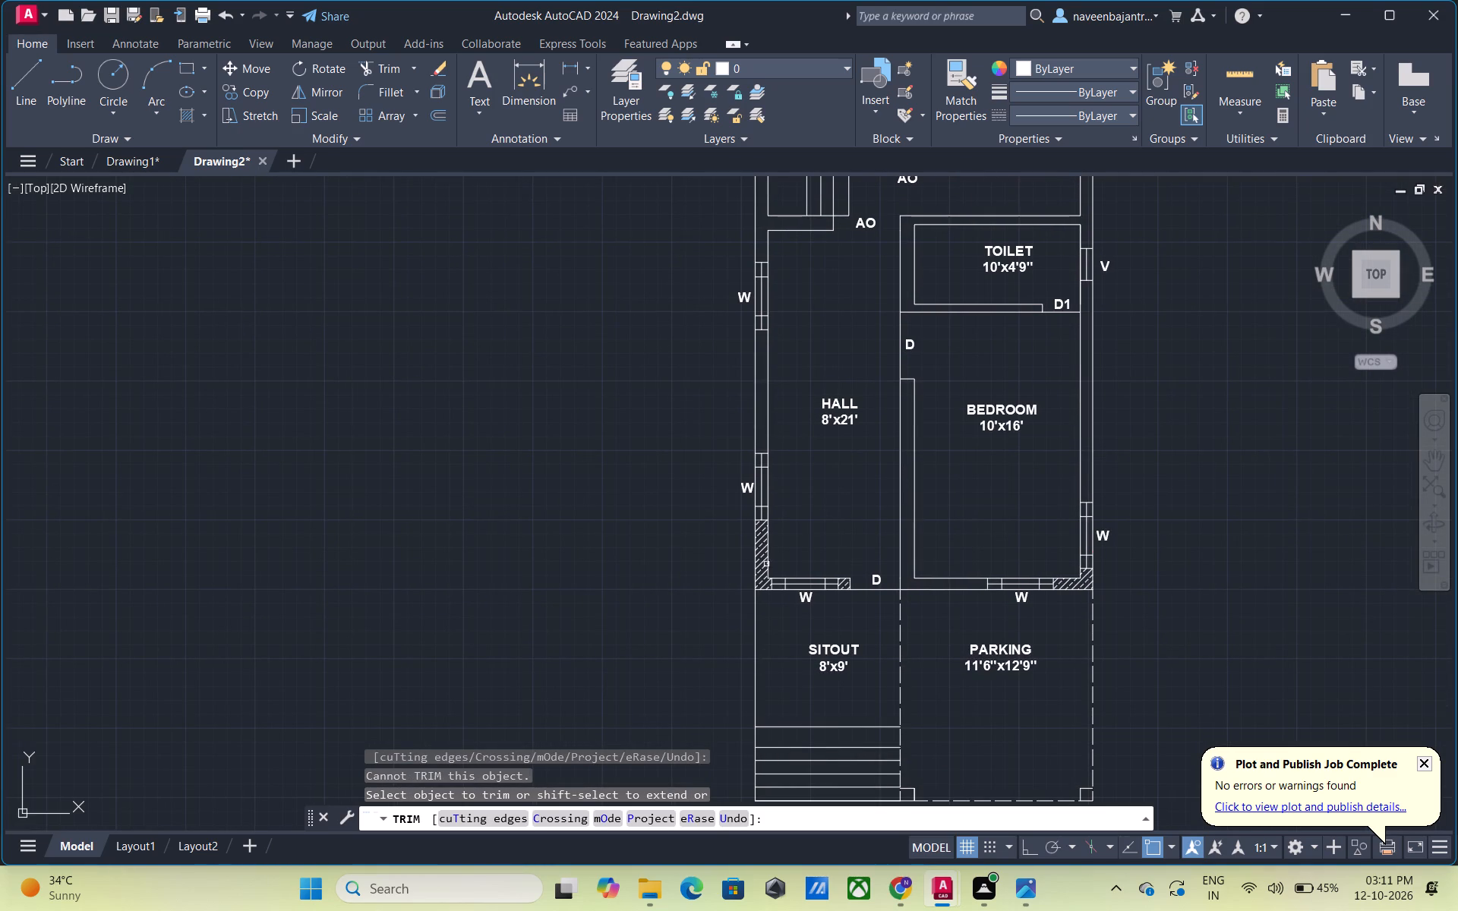
{"action": "left_click", "coordinate": [760, 558]}
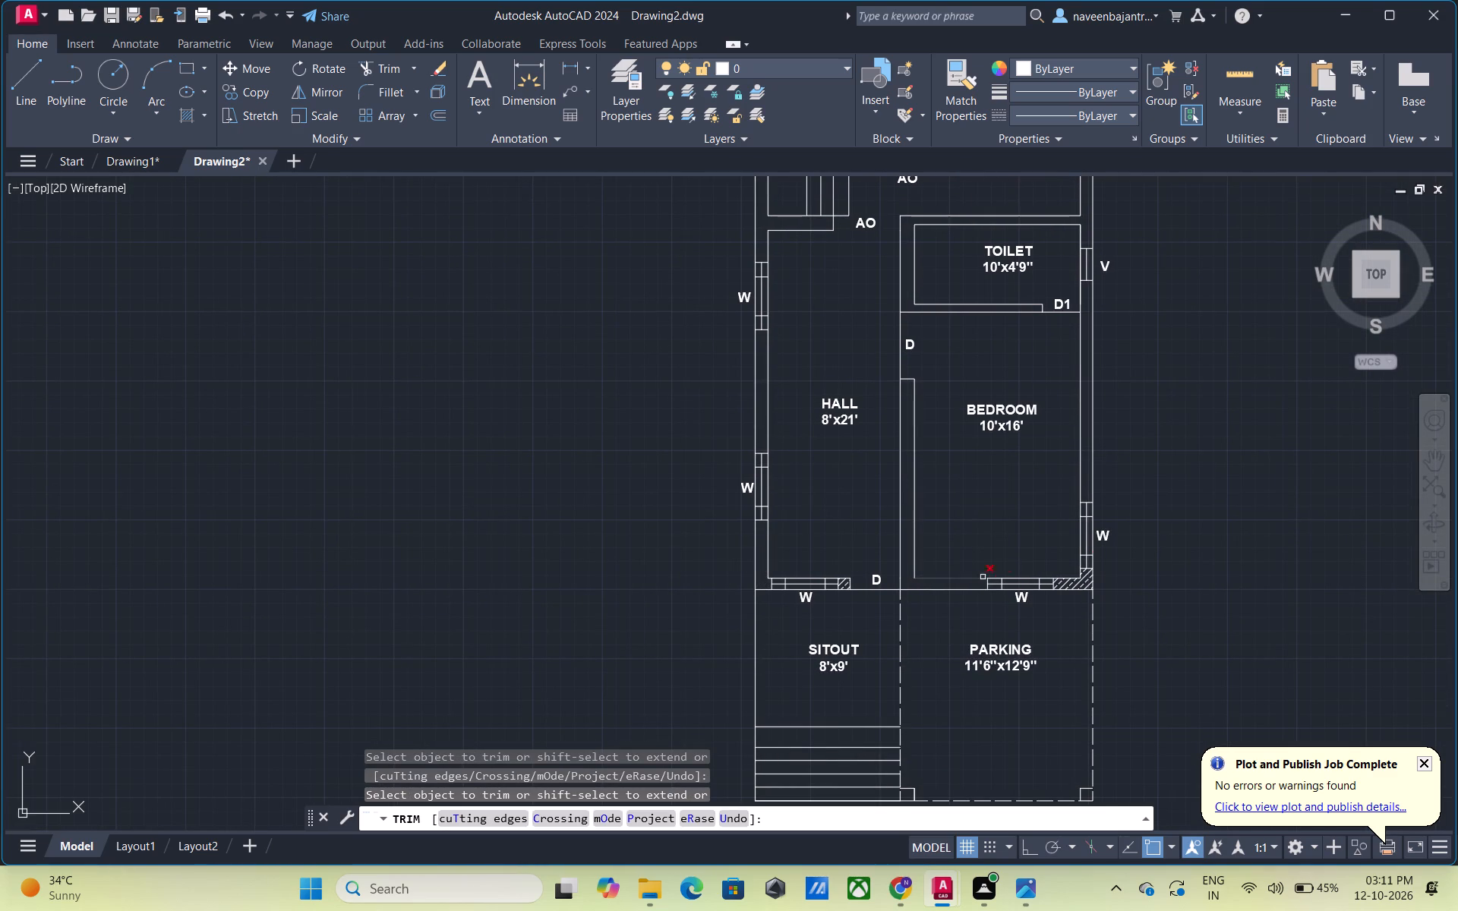
{"action": "left_click", "coordinate": [1071, 585]}
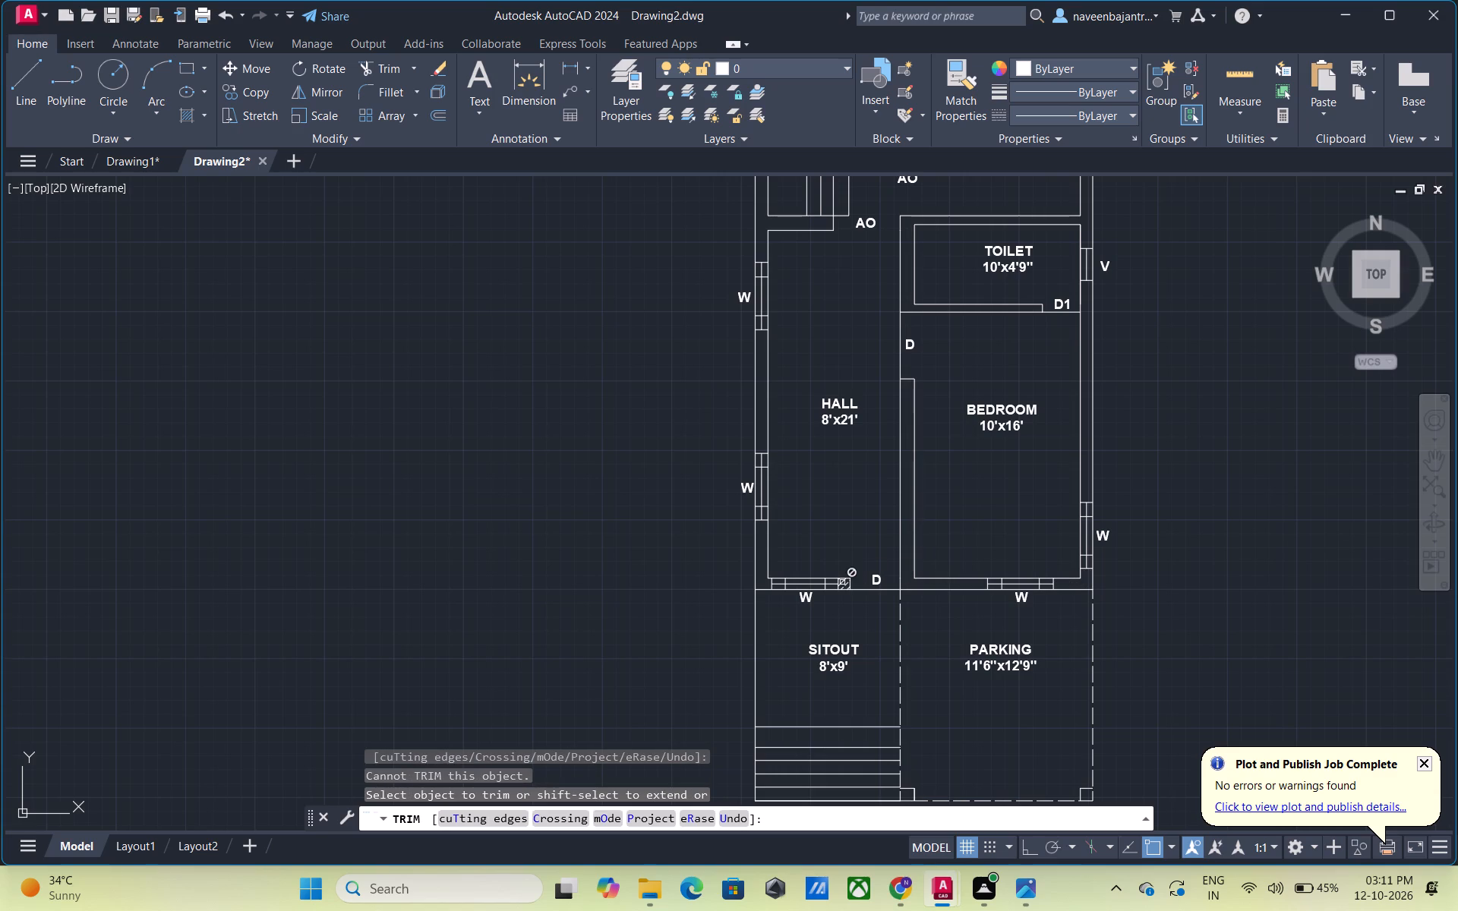
{"action": "scroll", "coordinate": [842, 582], "scroll_direction": "down", "scroll_amount": 1}
{"action": "middle_click_drag", "start_coordinate": [858, 313], "coordinate": [892, 444]}
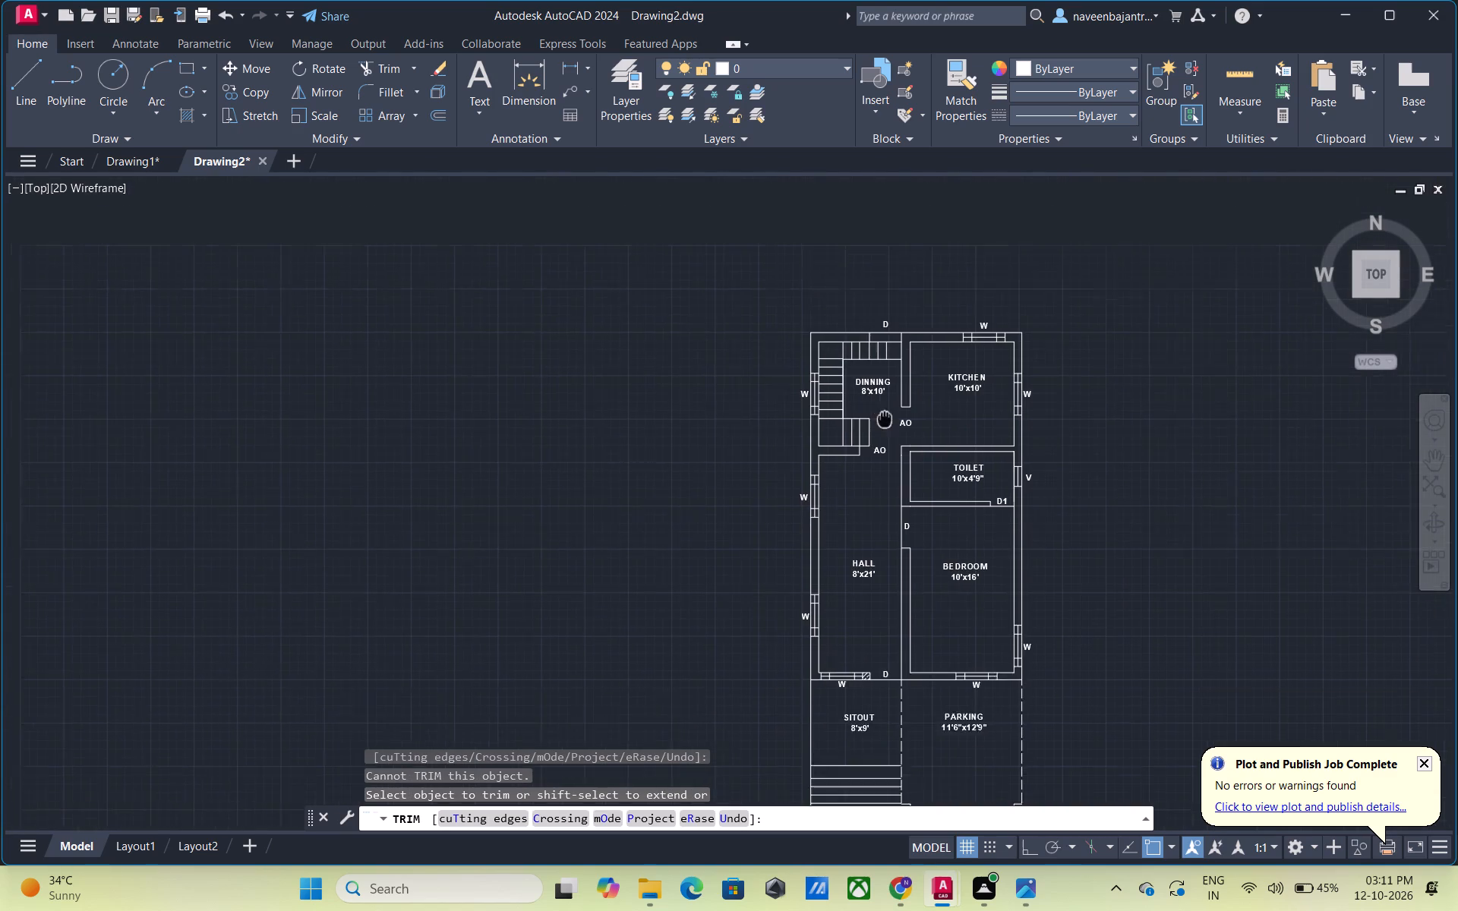
{"action": "middle_click_drag", "start_coordinate": [892, 444], "coordinate": [902, 488]}
{"action": "key", "text": "Escape"}
{"action": "scroll", "coordinate": [871, 496], "scroll_direction": "up", "scroll_amount": 2}
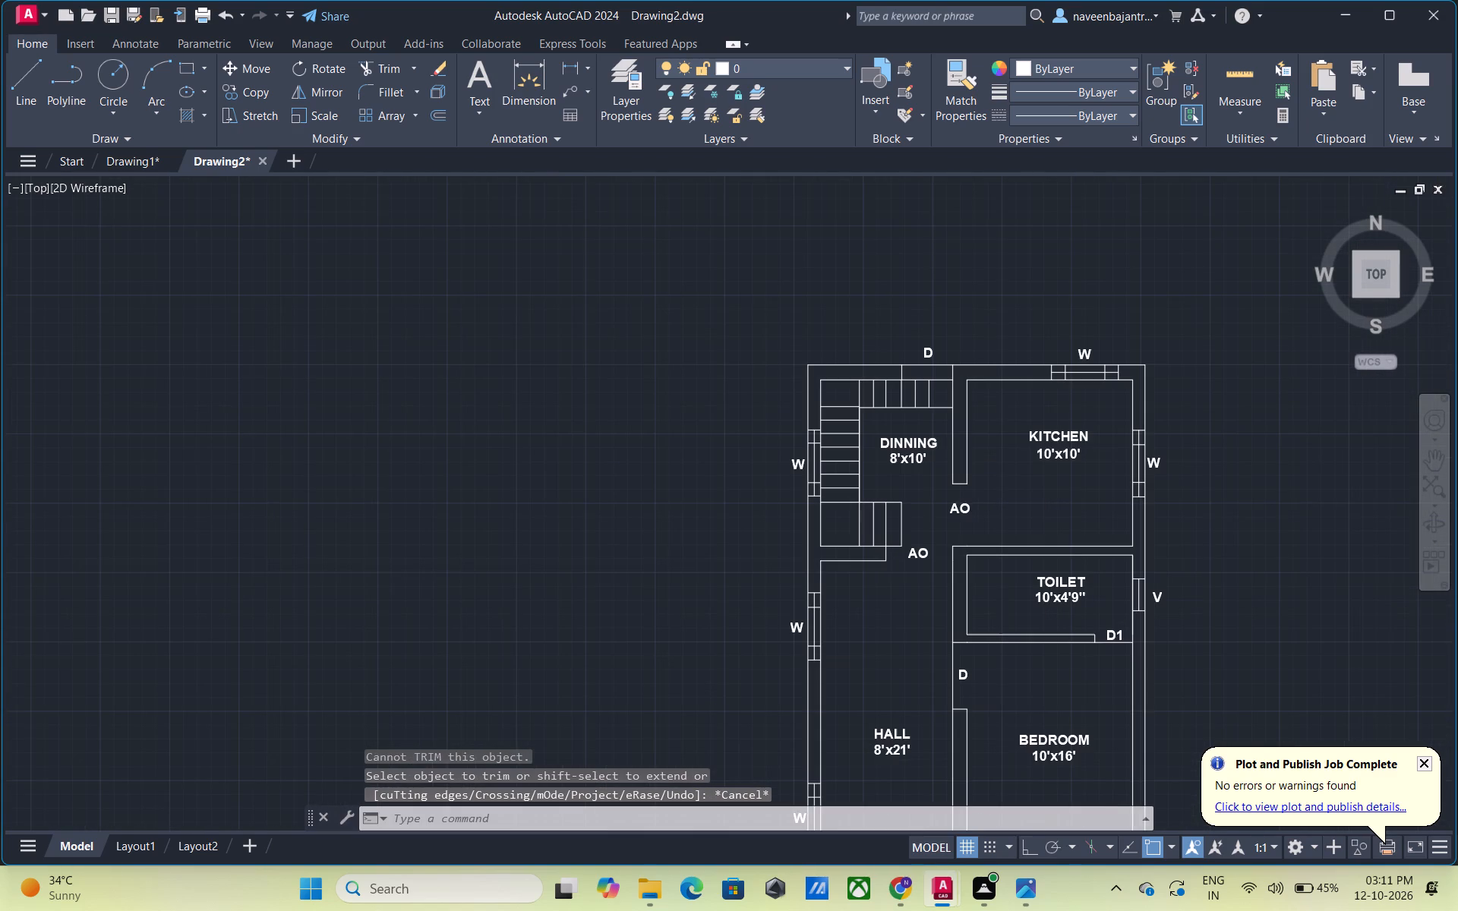
Trim the copied plan's outer wall line across the dining's north doorway.
{"action": "type", "text": "TR"}
{"action": "key", "text": "space"}
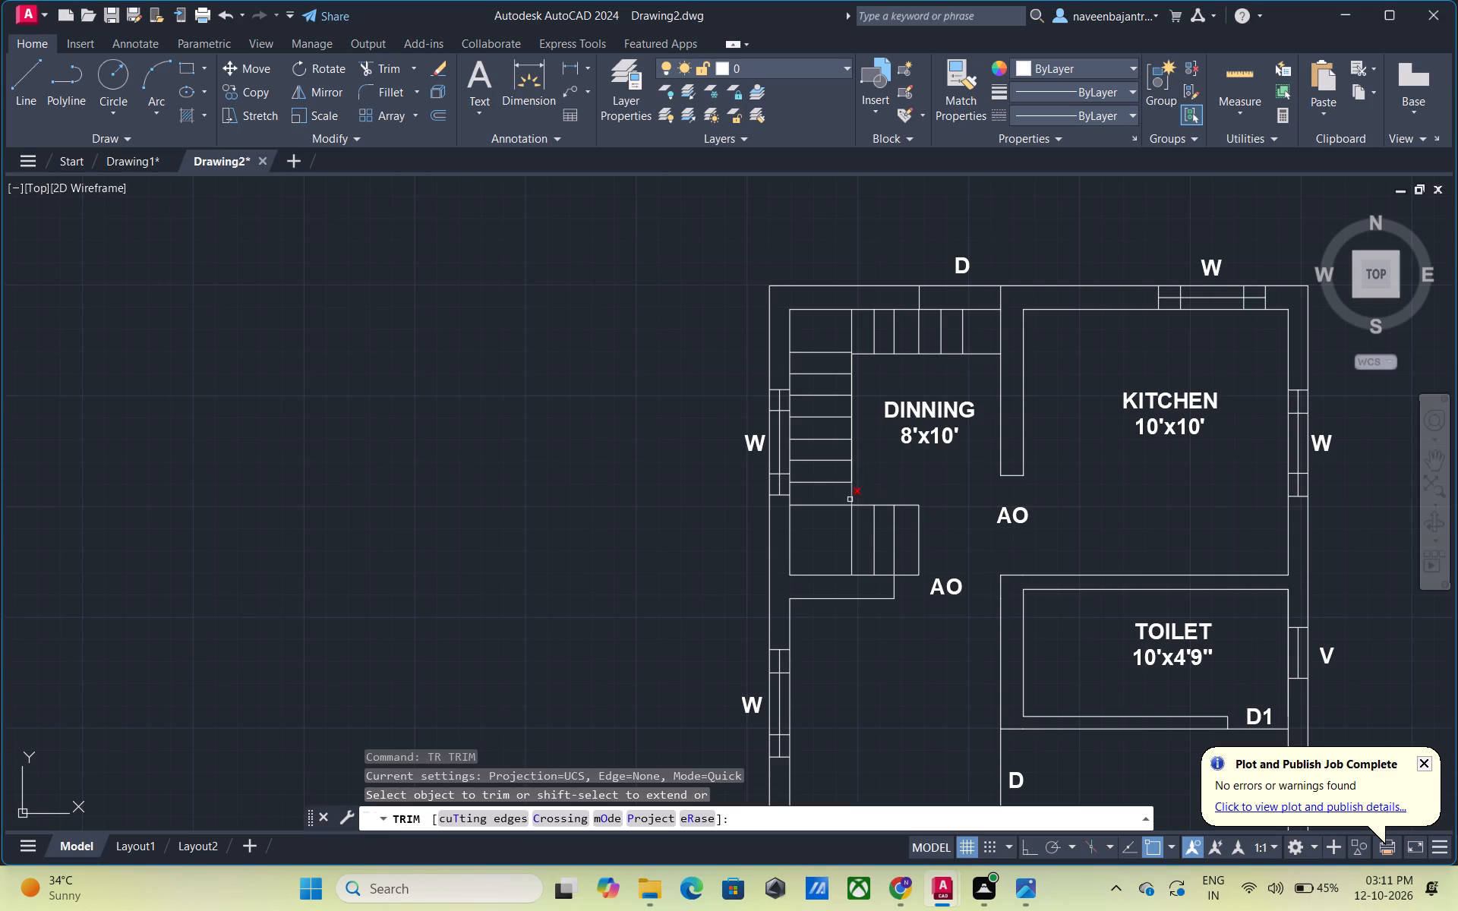
{"action": "left_click", "coordinate": [945, 287]}
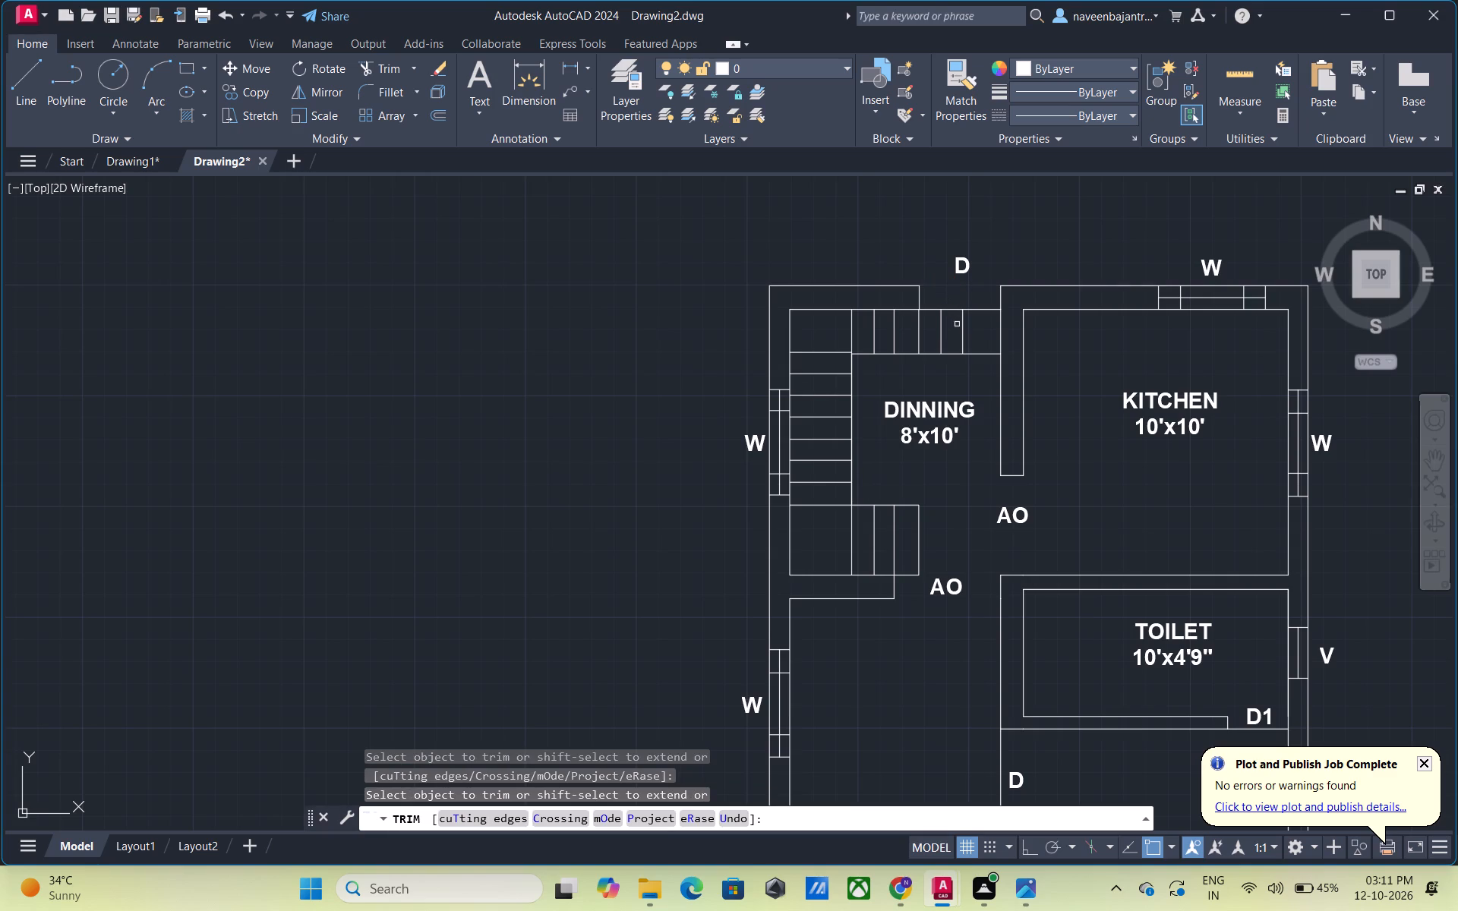
Trim away the copied staircase's tread lines along the dining's north wall, including the northwest landing's edge.
{"action": "left_click", "coordinate": [964, 333]}
{"action": "left_click", "coordinate": [942, 329]}
{"action": "left_click", "coordinate": [918, 330]}
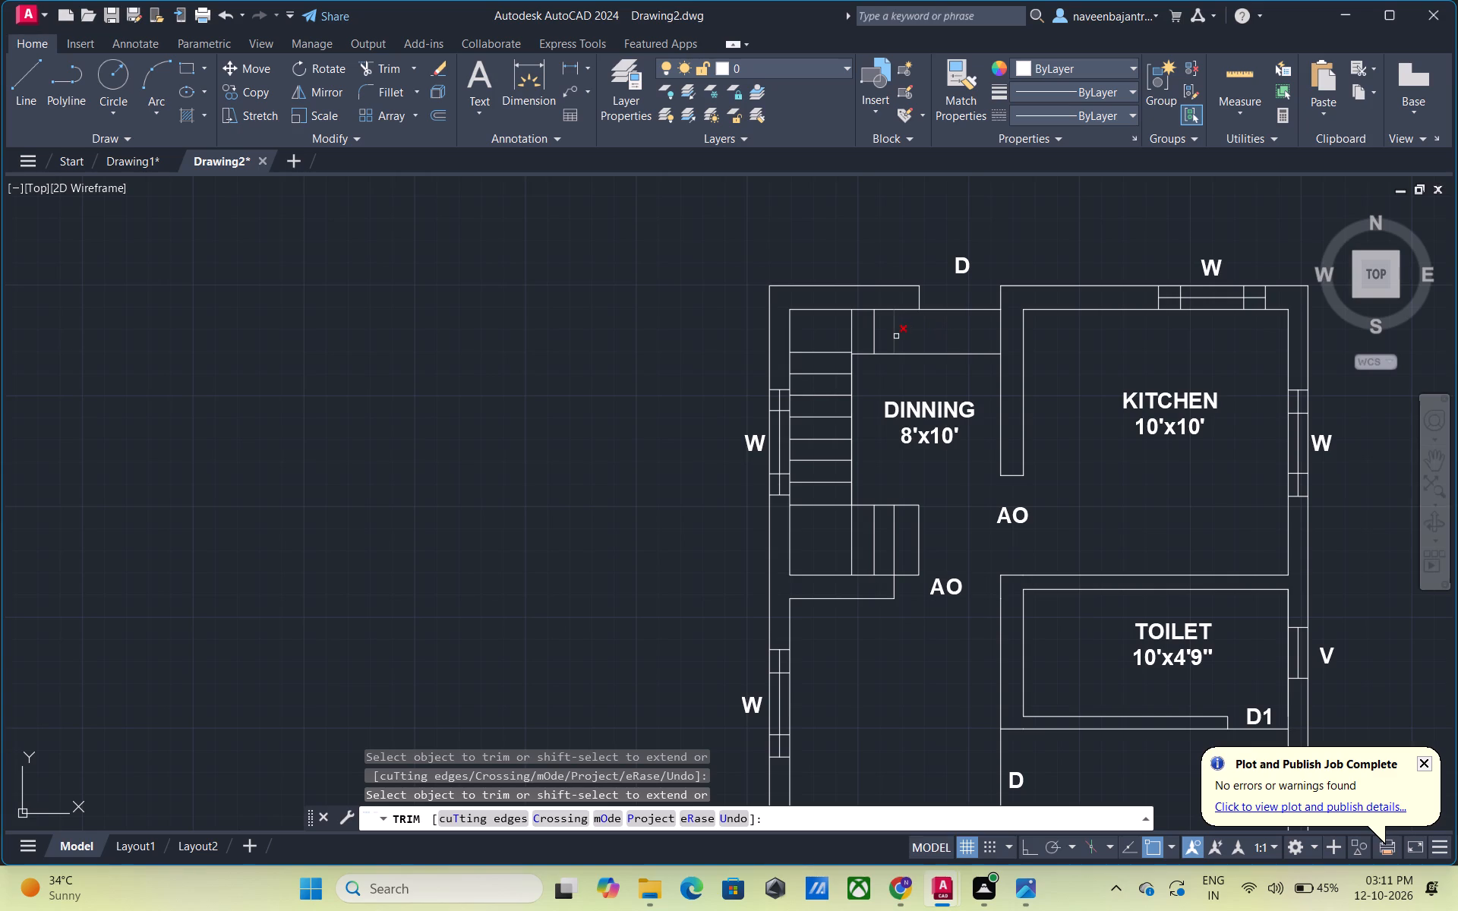
{"action": "left_click", "coordinate": [896, 336]}
{"action": "left_click", "coordinate": [872, 326]}
{"action": "left_click", "coordinate": [850, 329]}
Trim away the staircase's tread lines along the dining's west wall, including both landing edges.
{"action": "left_click", "coordinate": [810, 355]}
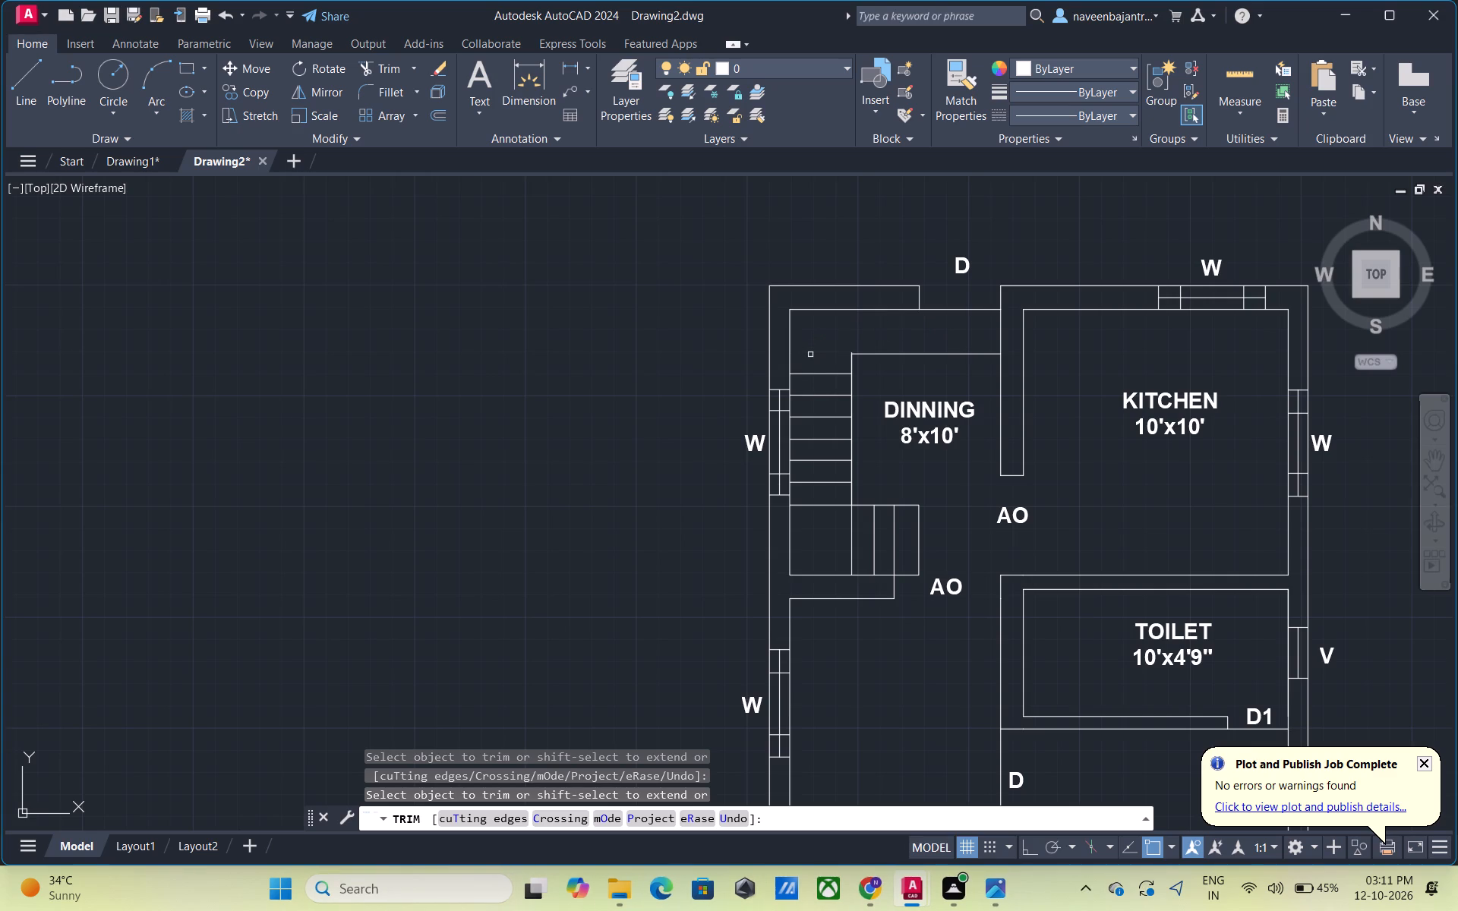
{"action": "left_click", "coordinate": [811, 375]}
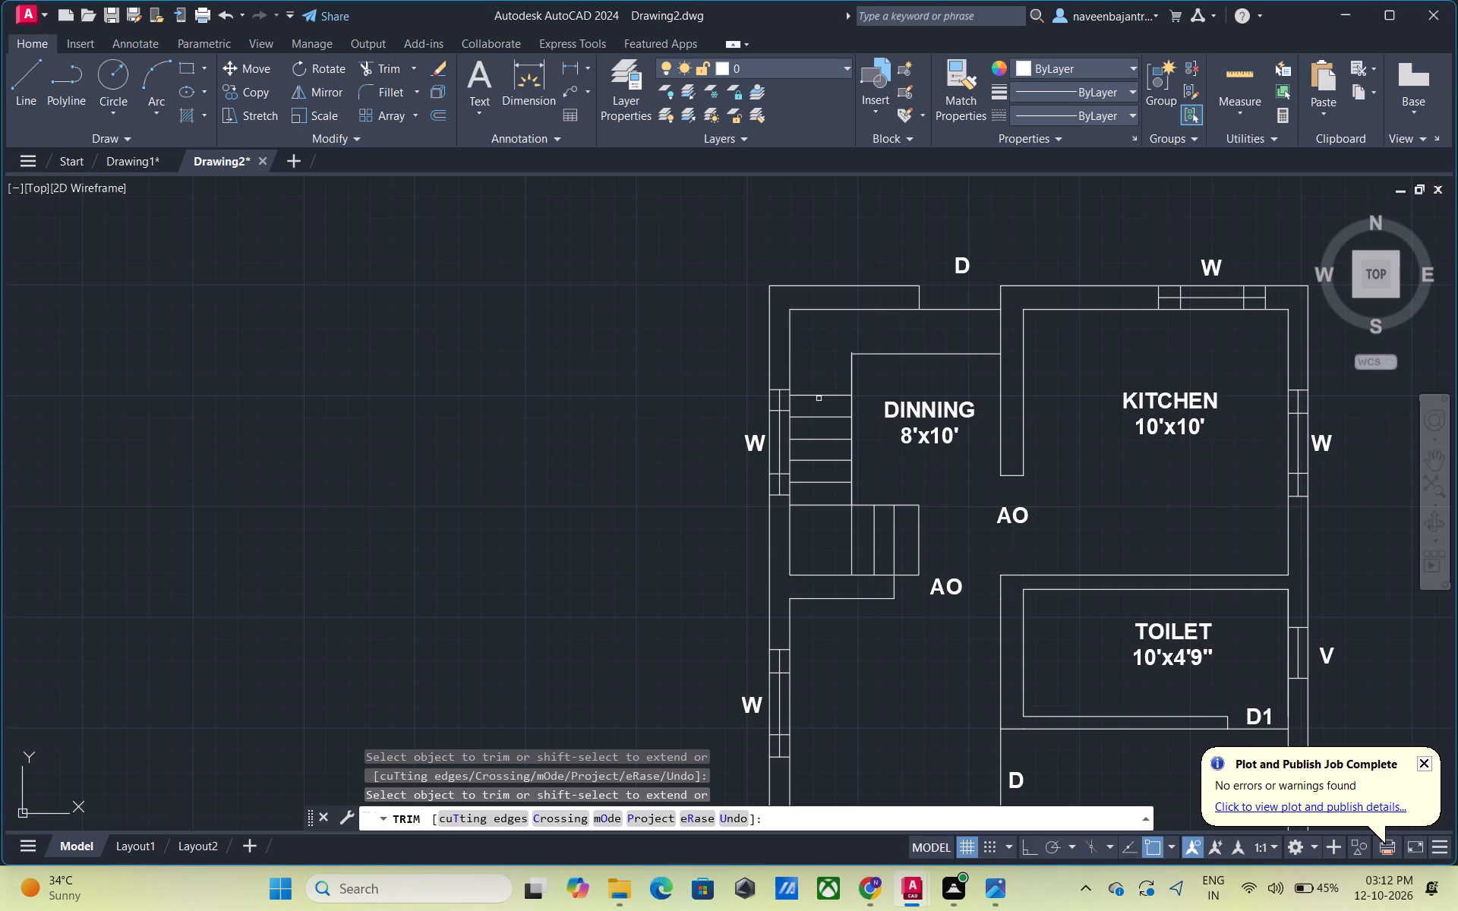
{"action": "left_click", "coordinate": [821, 396]}
{"action": "left_click", "coordinate": [828, 418]}
{"action": "left_click", "coordinate": [827, 441]}
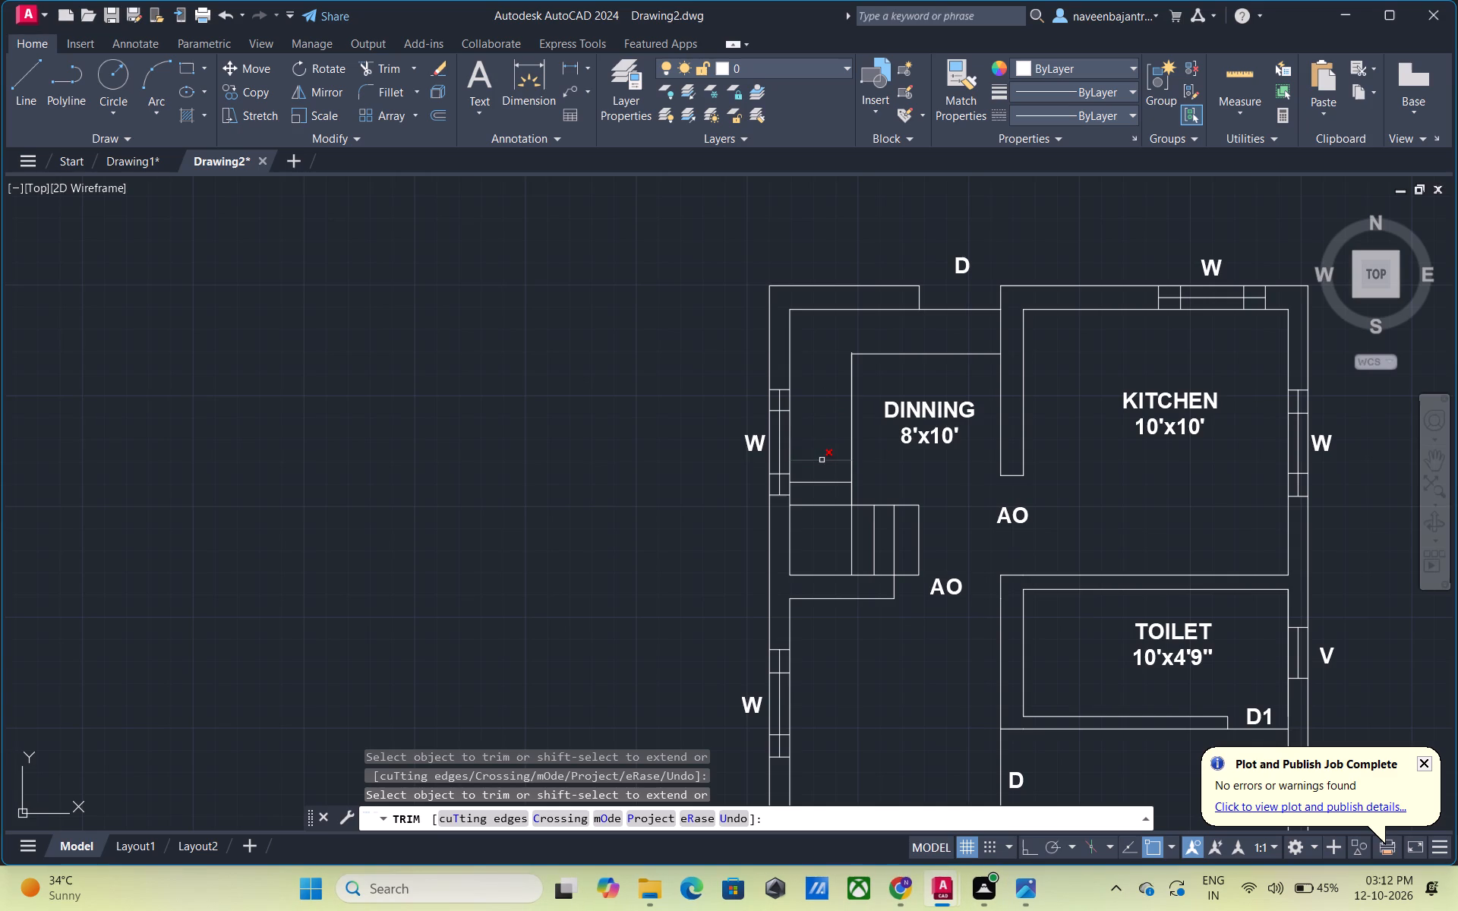
{"action": "left_click", "coordinate": [822, 460]}
{"action": "left_click", "coordinate": [822, 506]}
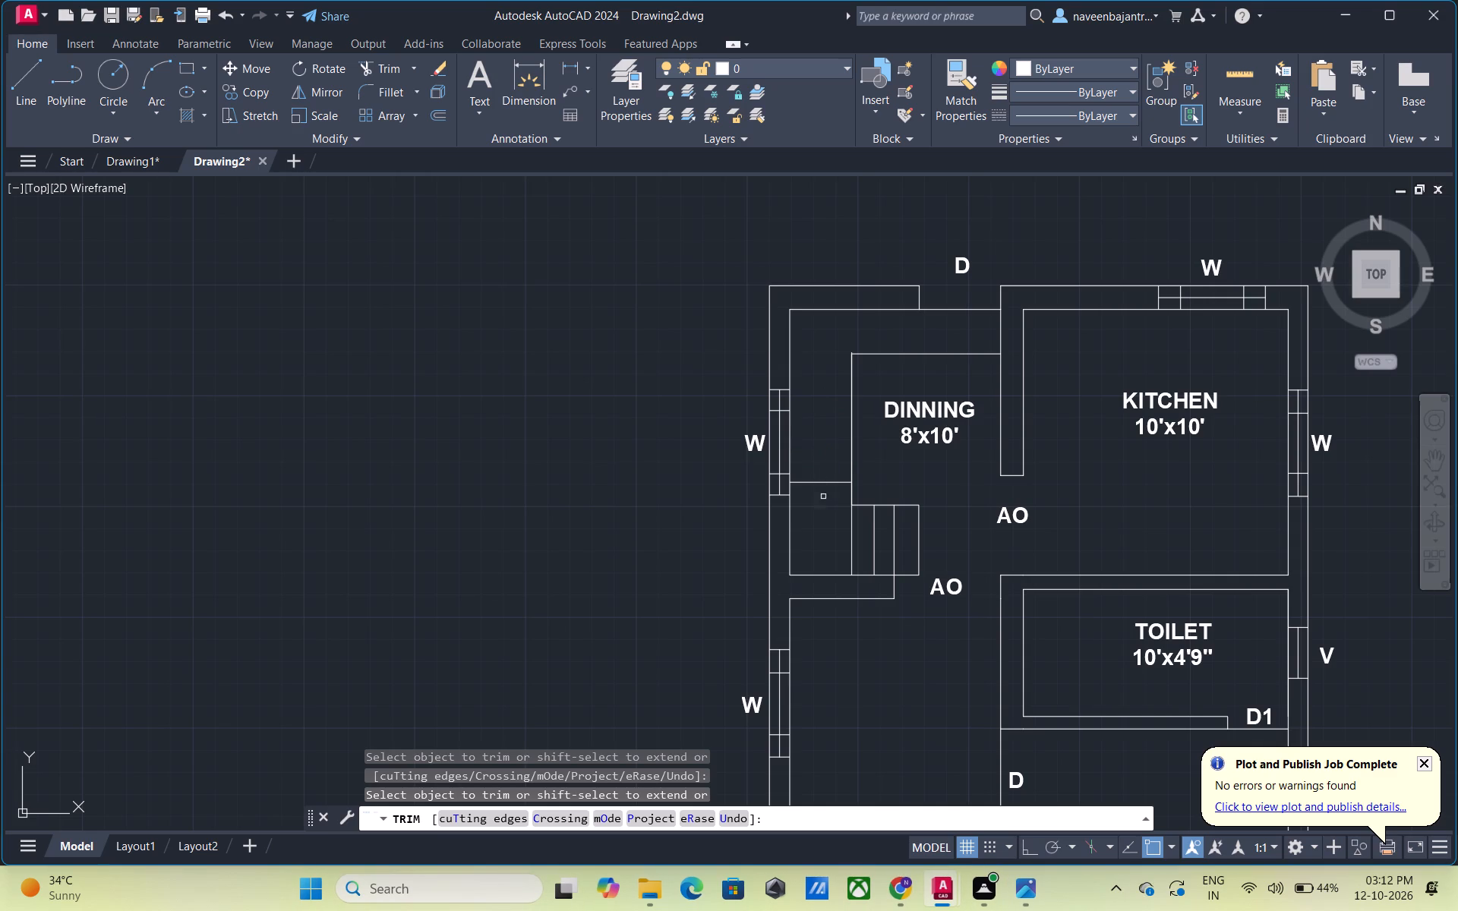
{"action": "left_click", "coordinate": [826, 482]}
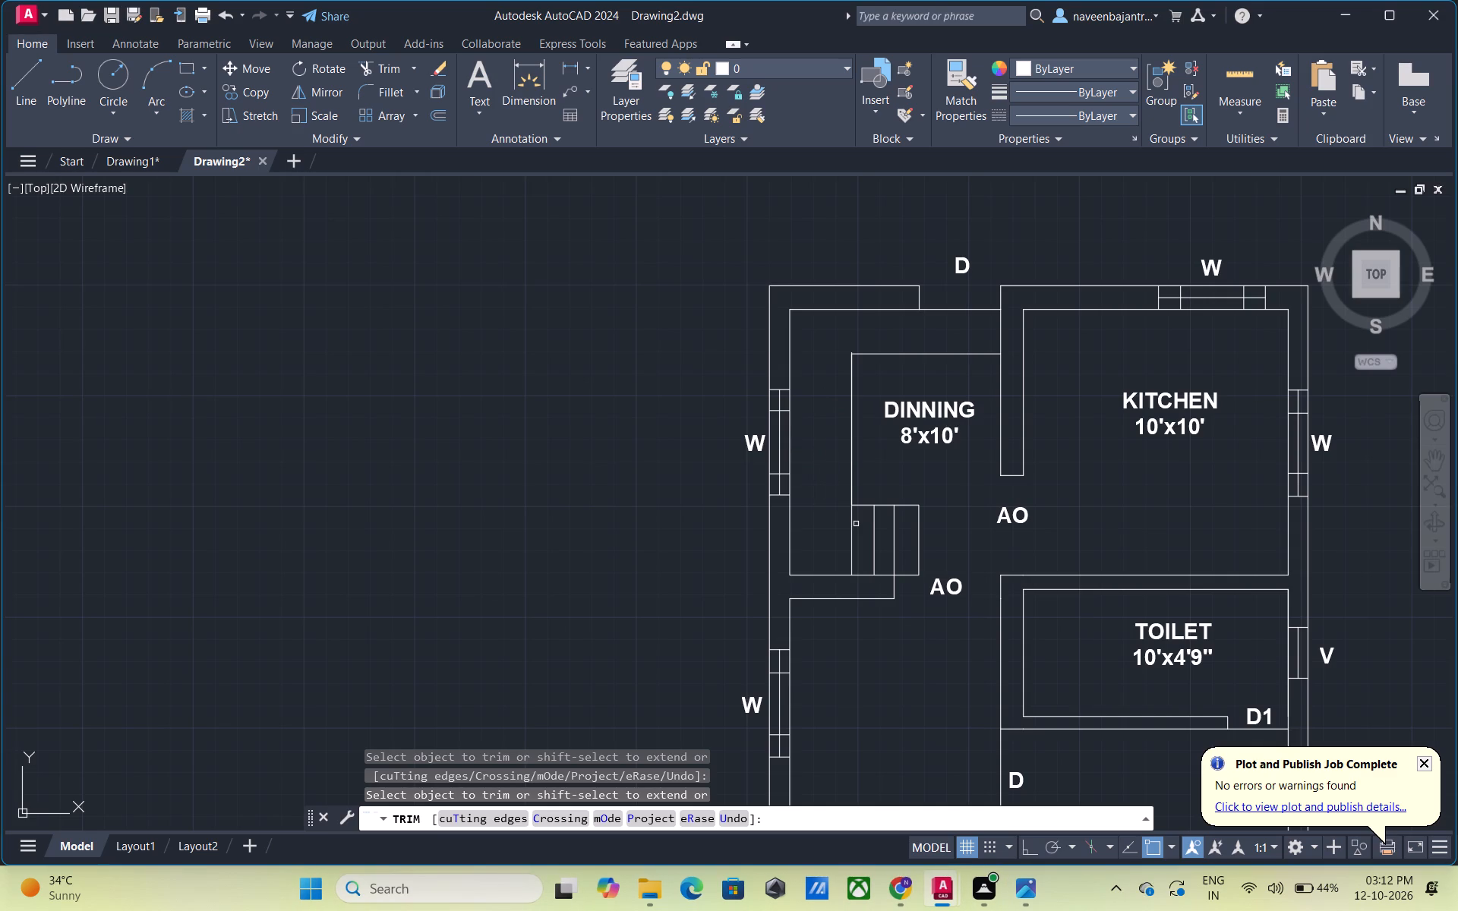
Trim away the staircase's south flight treads and the remaining inner outline of the stairs in the dining area.
{"action": "left_click", "coordinate": [852, 527]}
{"action": "left_click", "coordinate": [874, 527]}
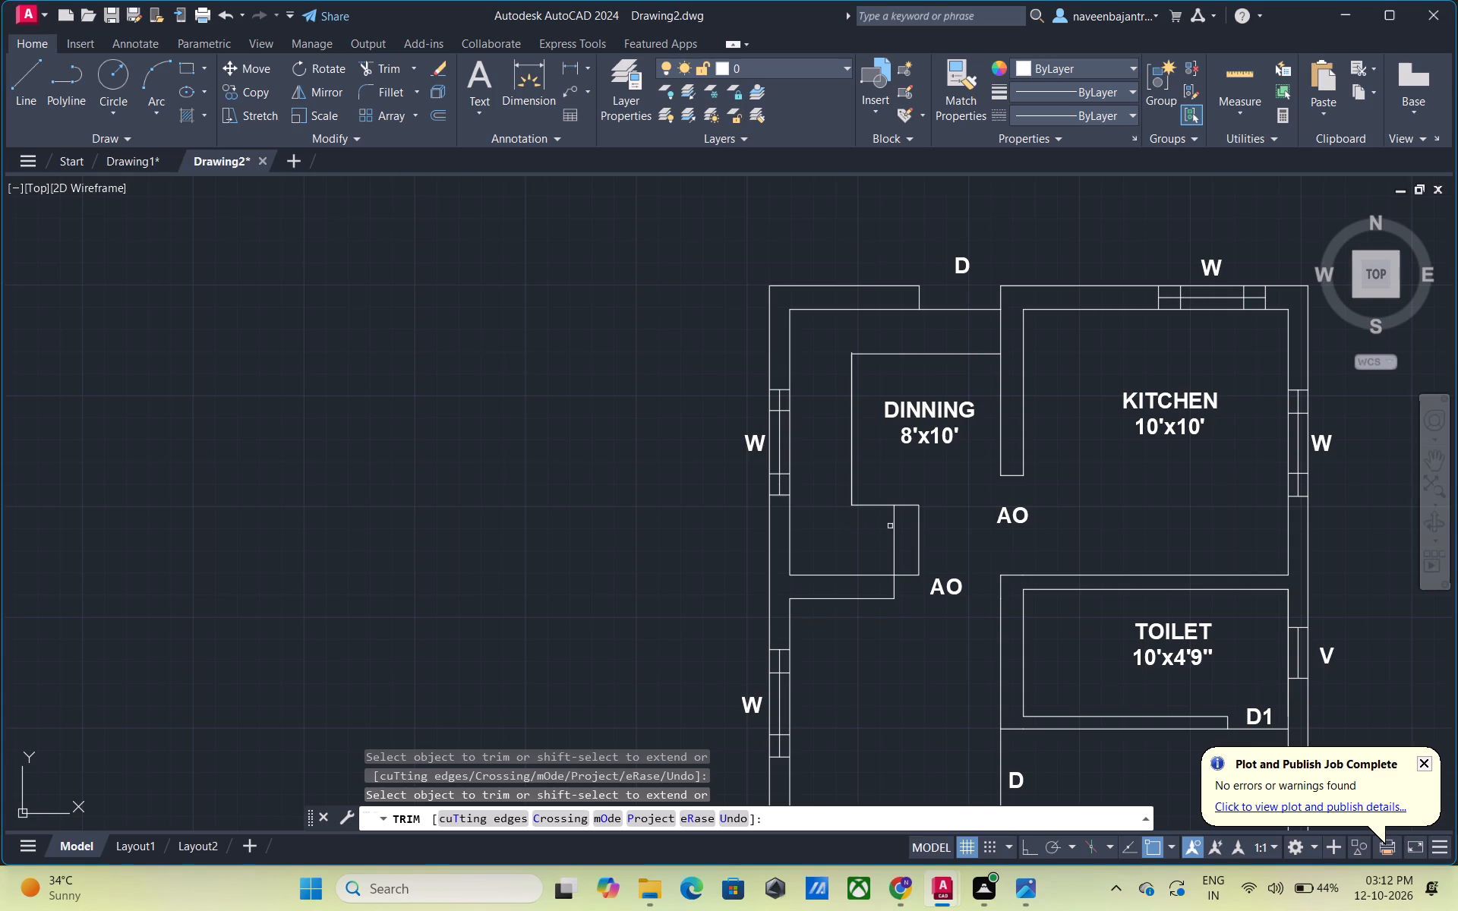
{"action": "left_click", "coordinate": [896, 530]}
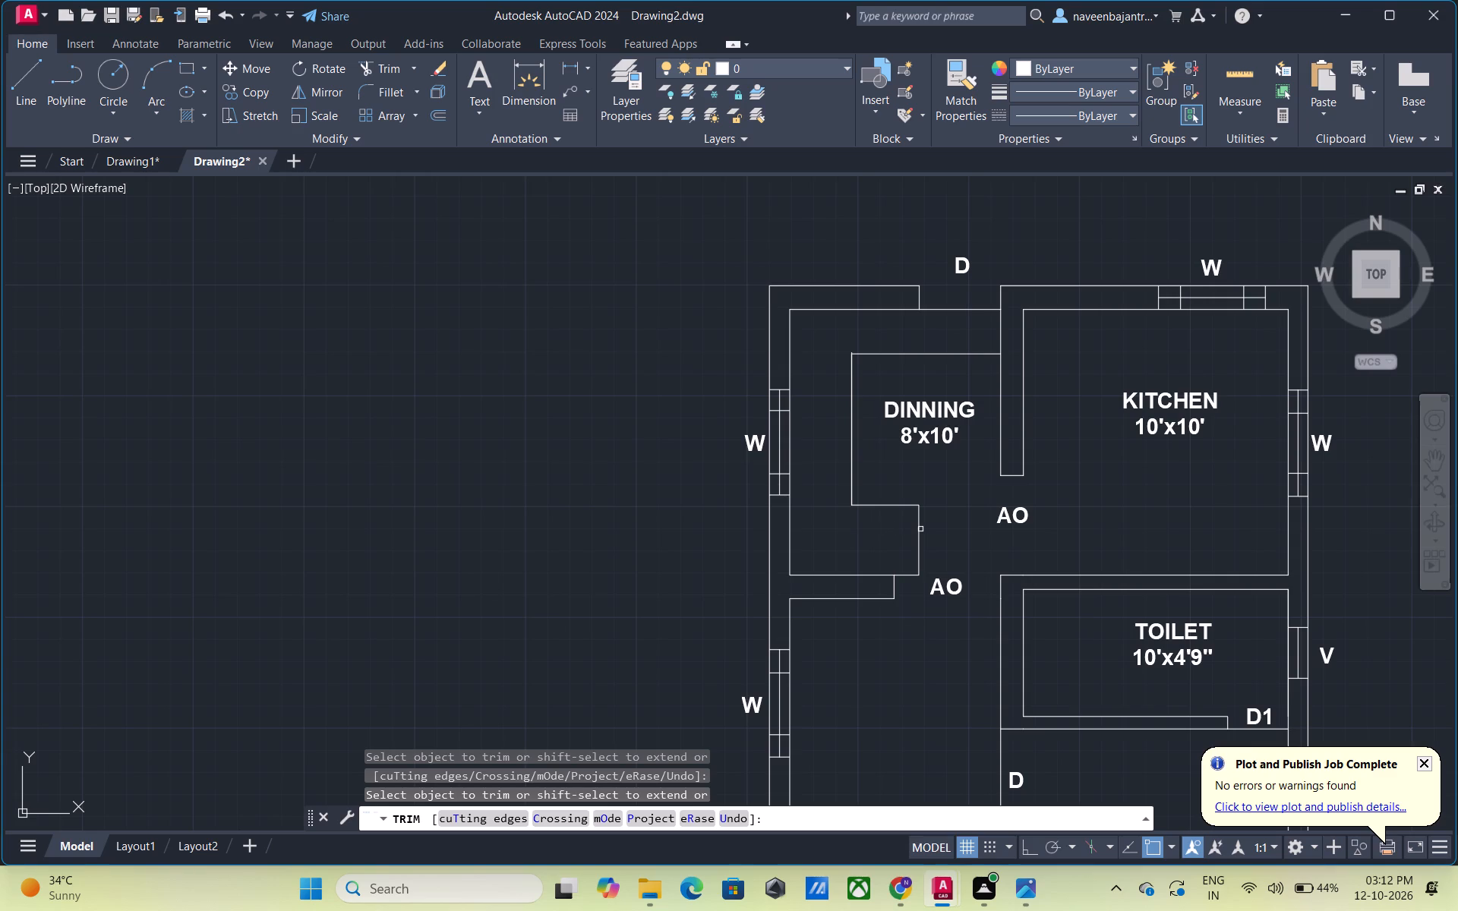
{"action": "left_click", "coordinate": [920, 529]}
{"action": "left_click", "coordinate": [896, 505]}
{"action": "left_click", "coordinate": [850, 421]}
{"action": "left_click", "coordinate": [850, 421]}
{"action": "left_click", "coordinate": [884, 352]}
{"action": "scroll", "coordinate": [841, 355], "scroll_direction": "up", "scroll_amount": 5}
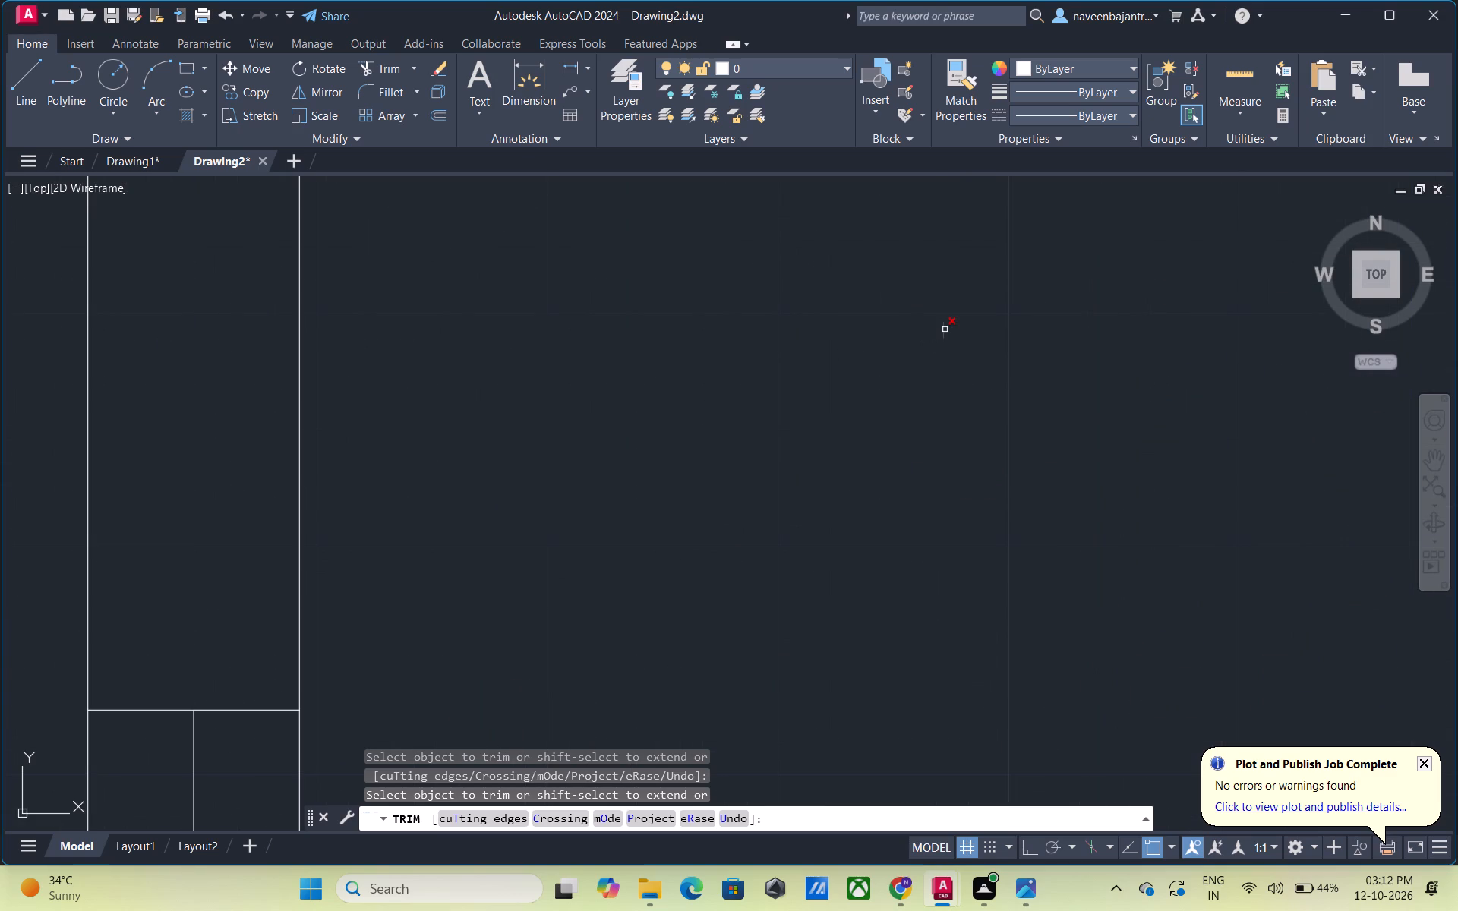
{"action": "left_click", "coordinate": [945, 329]}
{"action": "scroll", "coordinate": [945, 329], "scroll_direction": "down", "scroll_amount": 4}
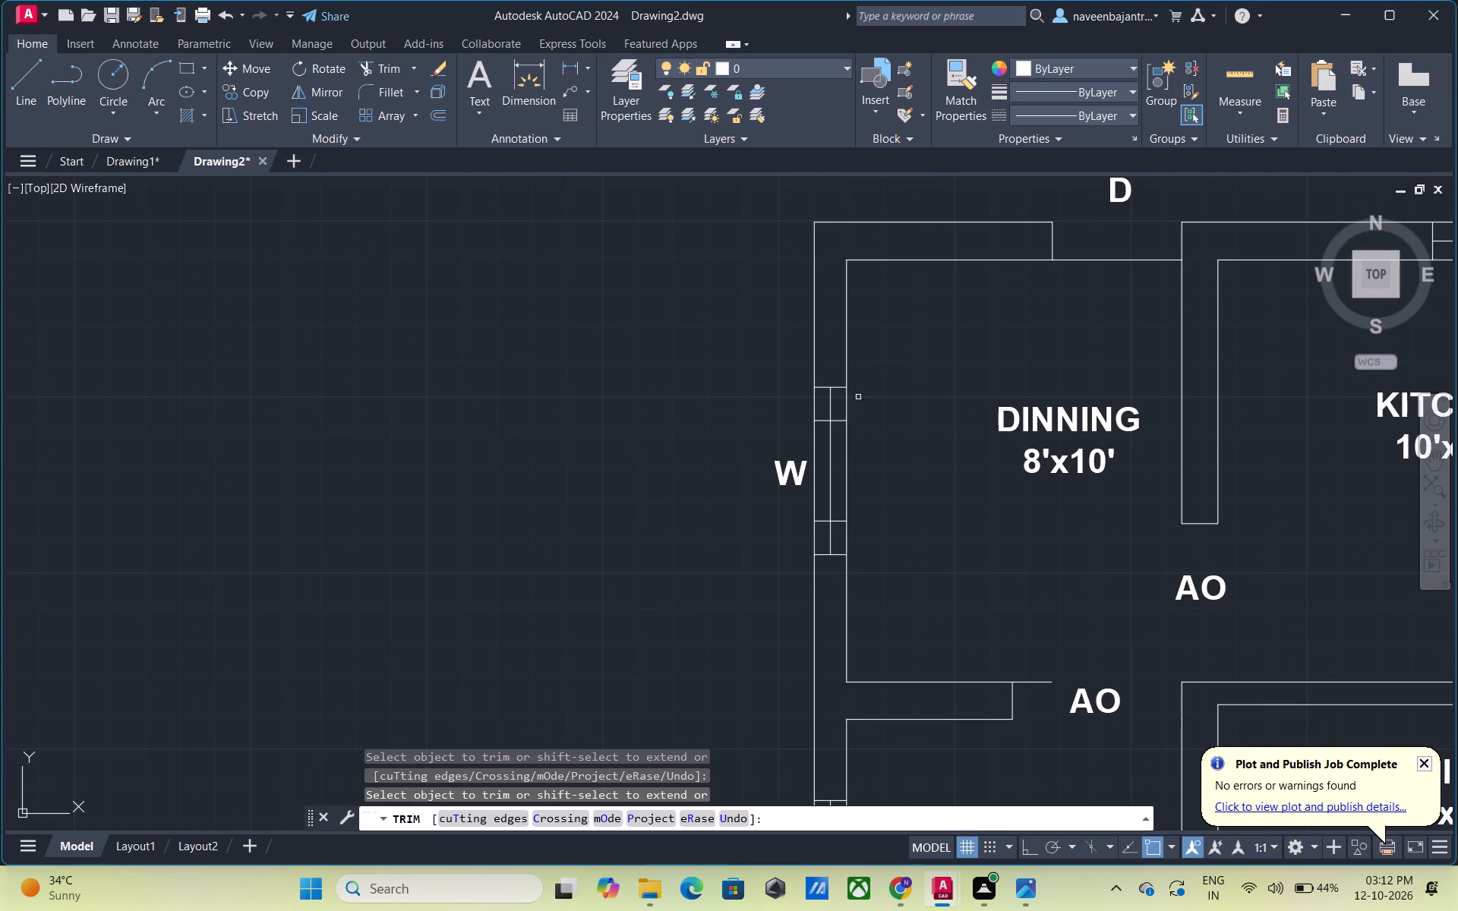
Trim away the north end of the dining's west window and both wall lines running north from it.
{"action": "left_click", "coordinate": [846, 406]}
{"action": "left_click", "coordinate": [816, 407]}
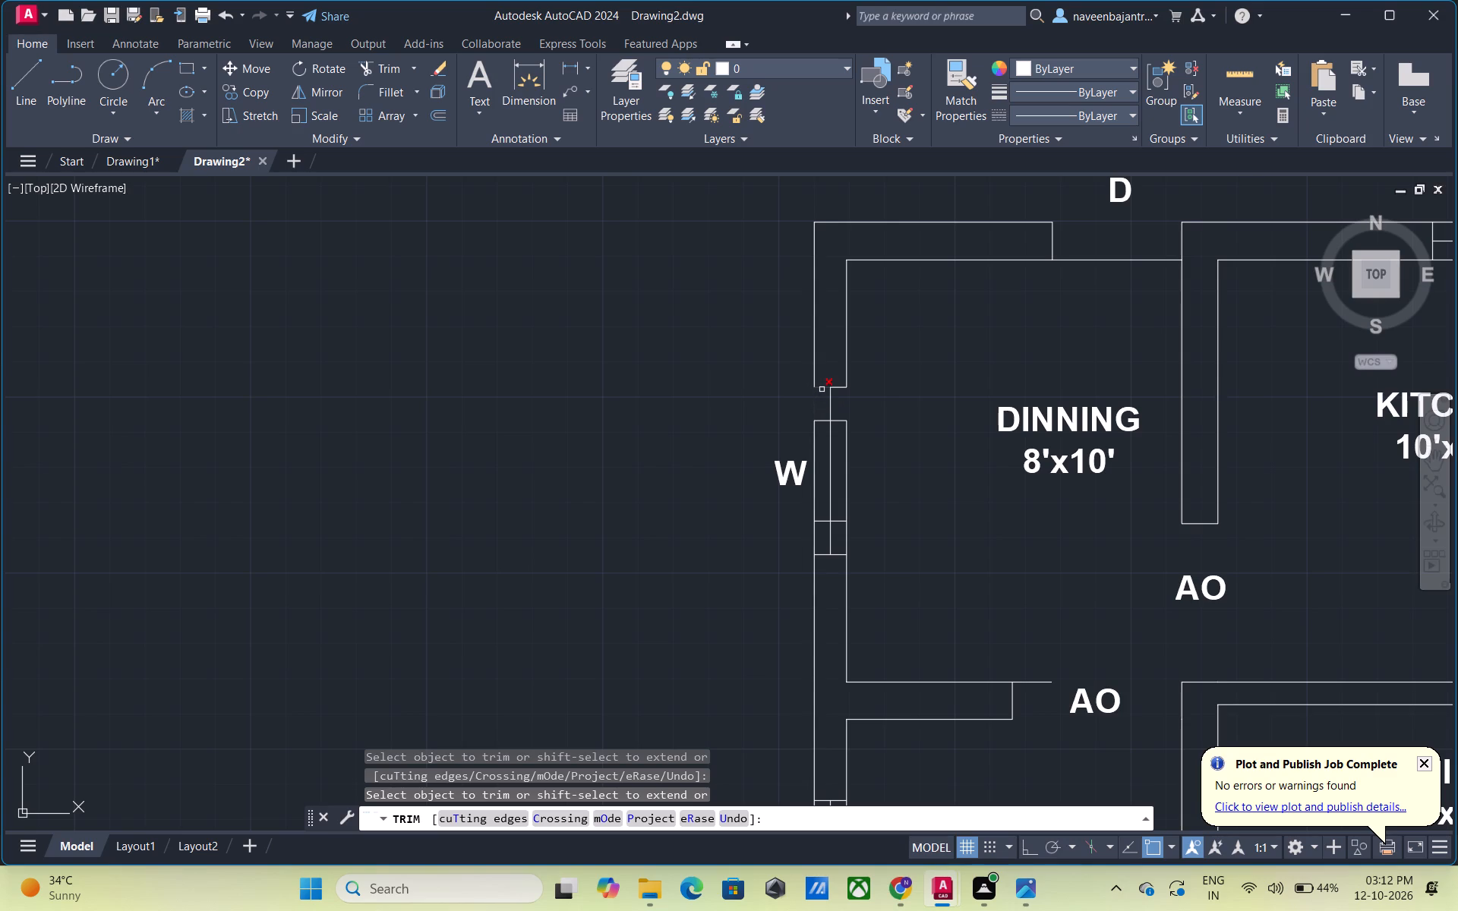
{"action": "left_click", "coordinate": [822, 389]}
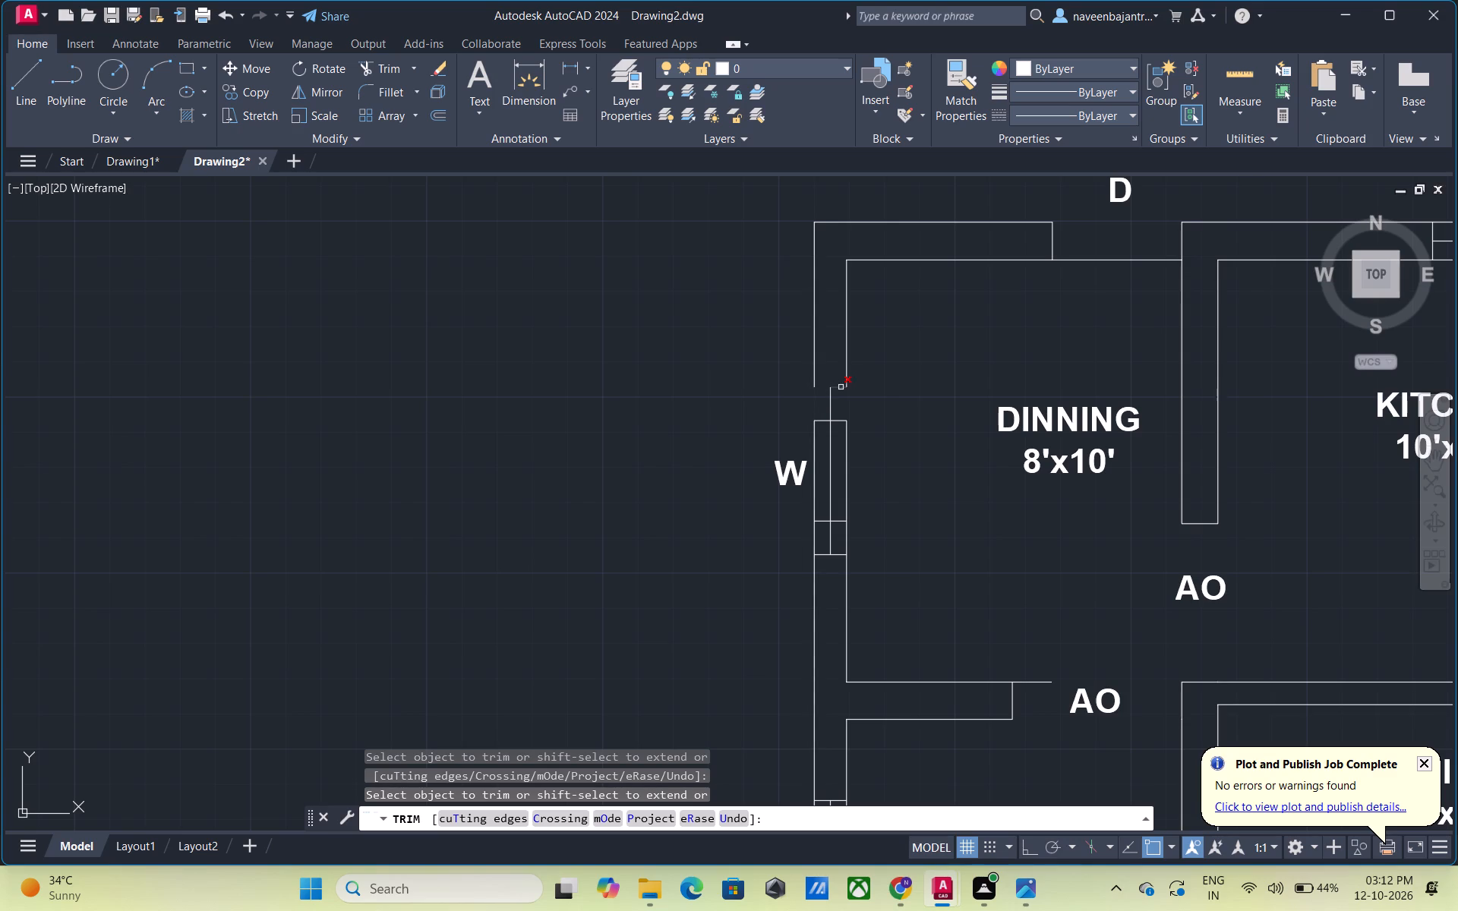
{"action": "left_click", "coordinate": [841, 387]}
{"action": "left_click", "coordinate": [841, 420]}
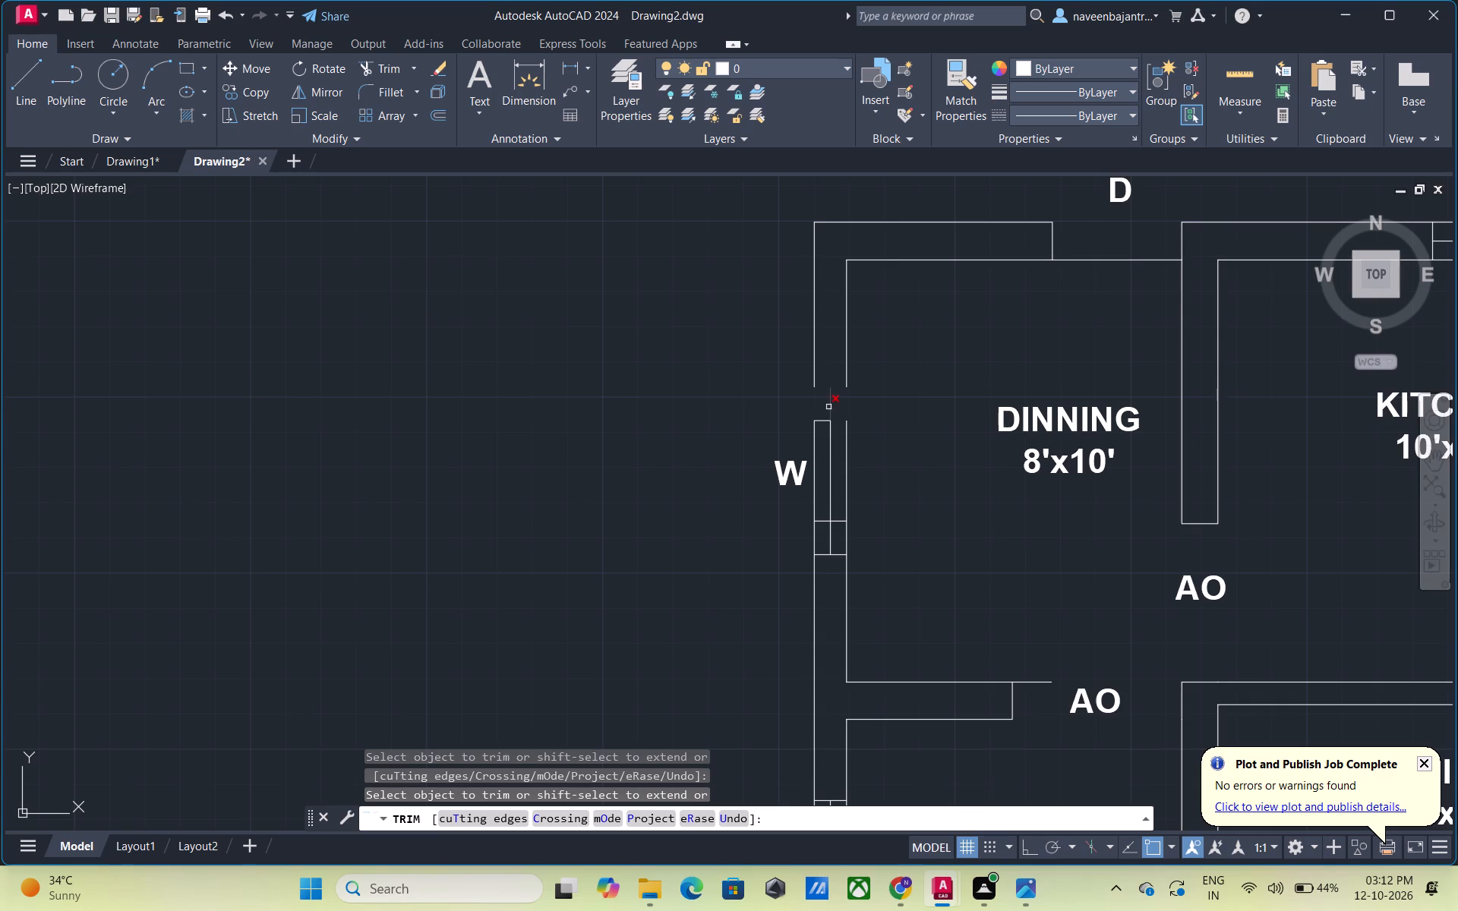
{"action": "left_click", "coordinate": [828, 407]}
{"action": "left_click", "coordinate": [822, 419]}
{"action": "left_click", "coordinate": [846, 364]}
{"action": "left_click", "coordinate": [813, 377]}
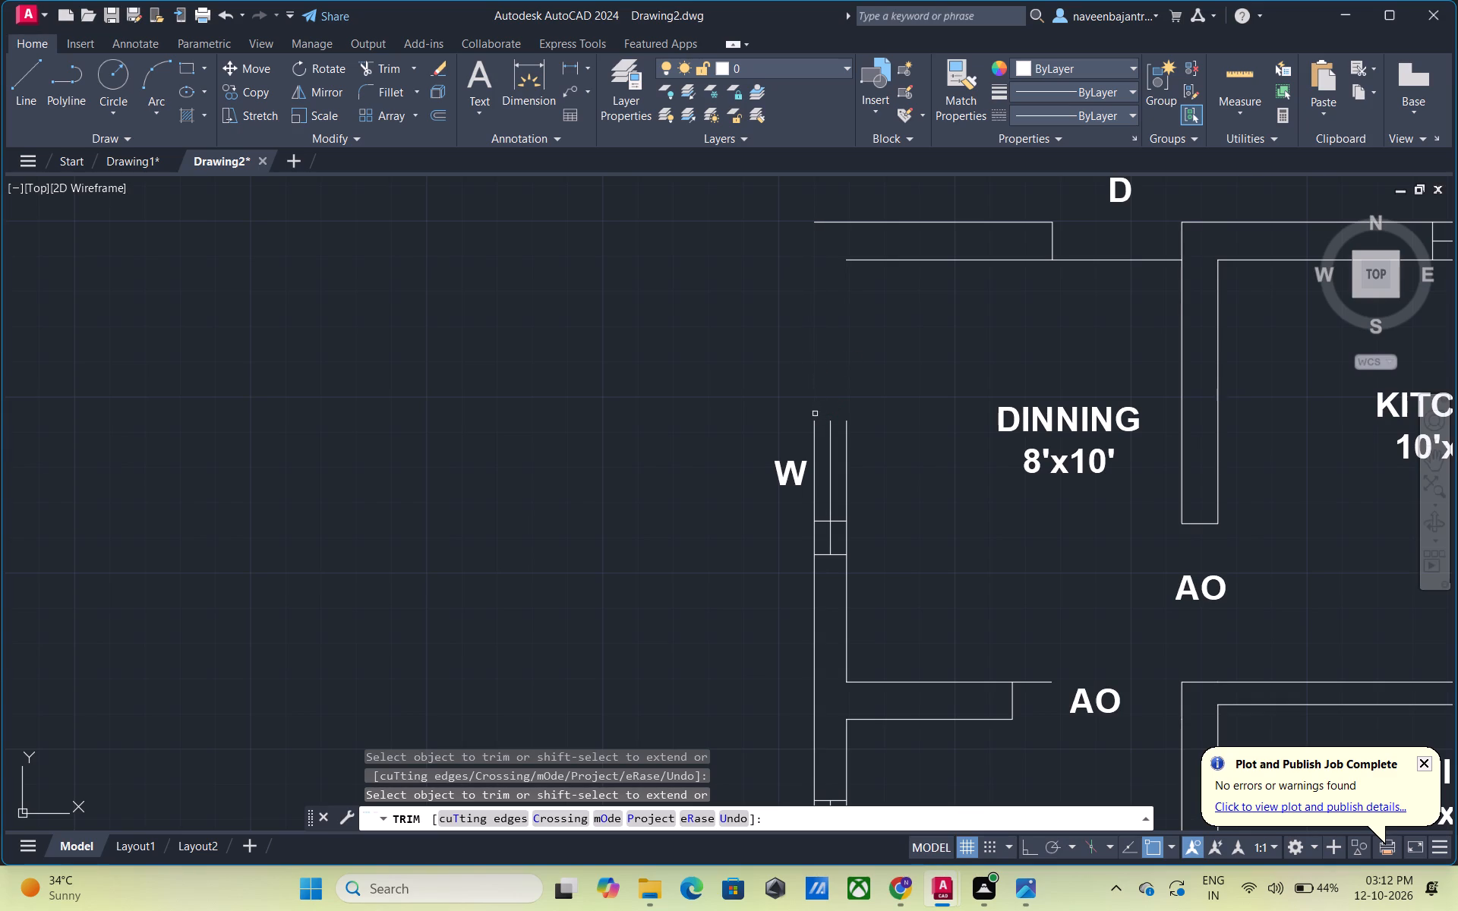
Trim away the remaining frame and pane lines of the dining's west window.
{"action": "left_click", "coordinate": [815, 422]}
{"action": "left_click", "coordinate": [847, 421]}
{"action": "left_click", "coordinate": [848, 544]}
{"action": "left_click", "coordinate": [815, 541]}
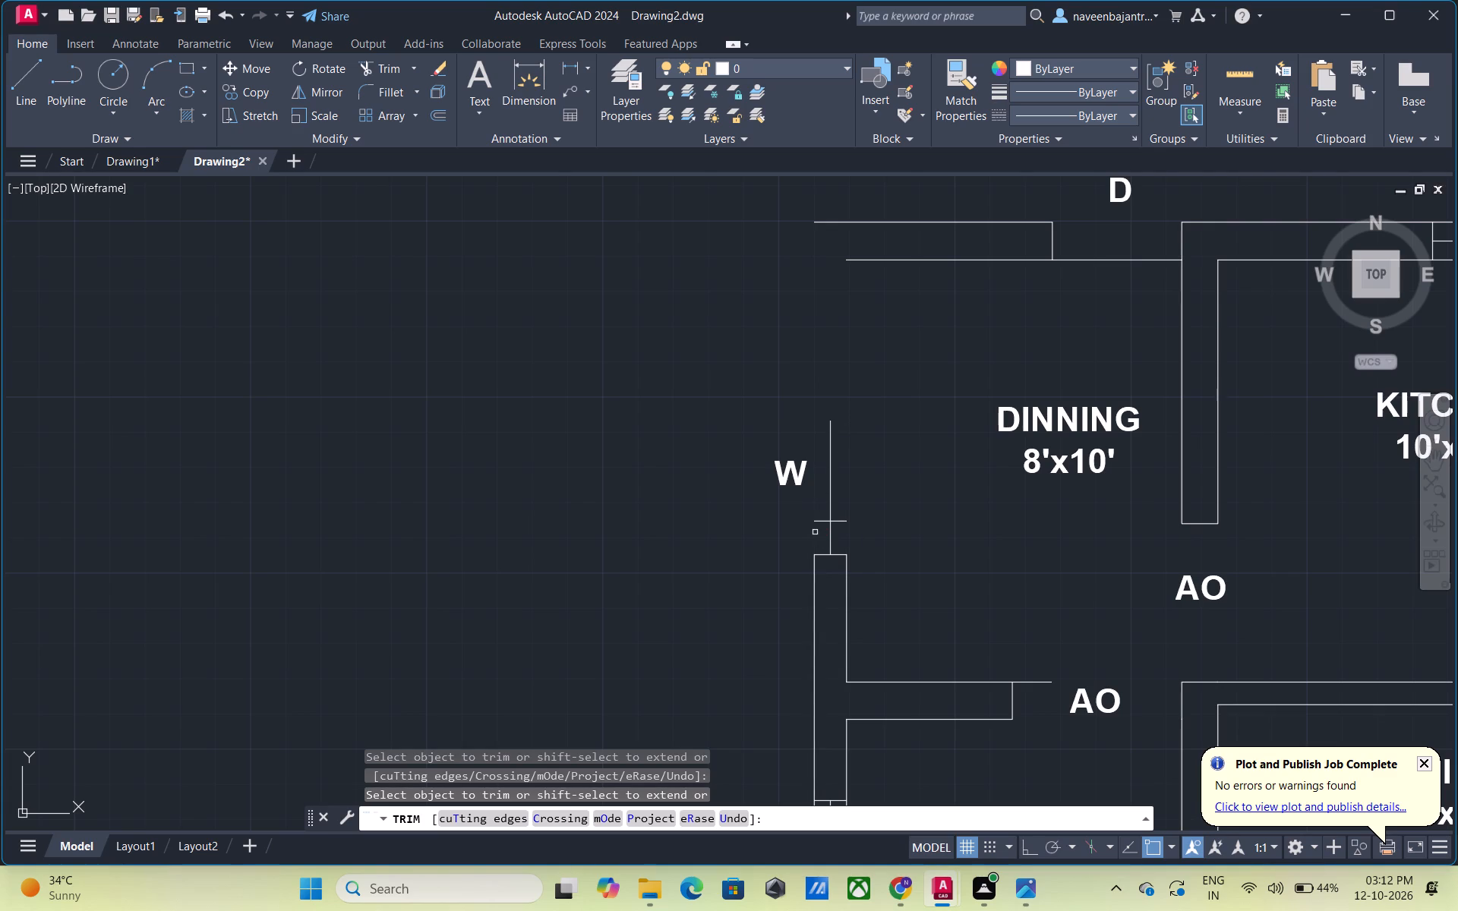
{"action": "left_click", "coordinate": [816, 521]}
{"action": "left_click", "coordinate": [832, 485]}
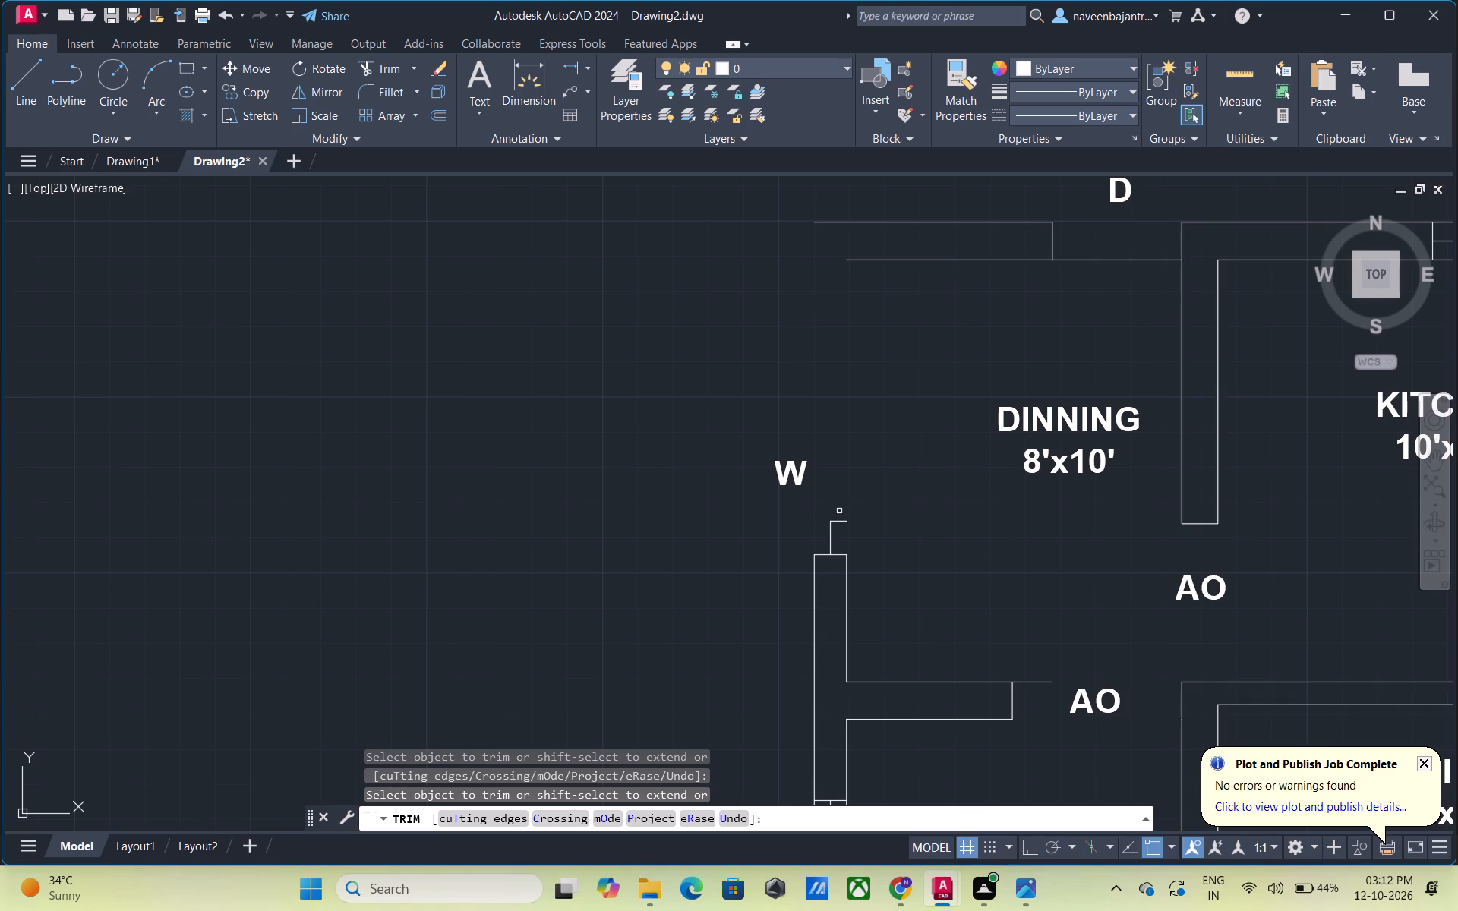
{"action": "left_click", "coordinate": [840, 522]}
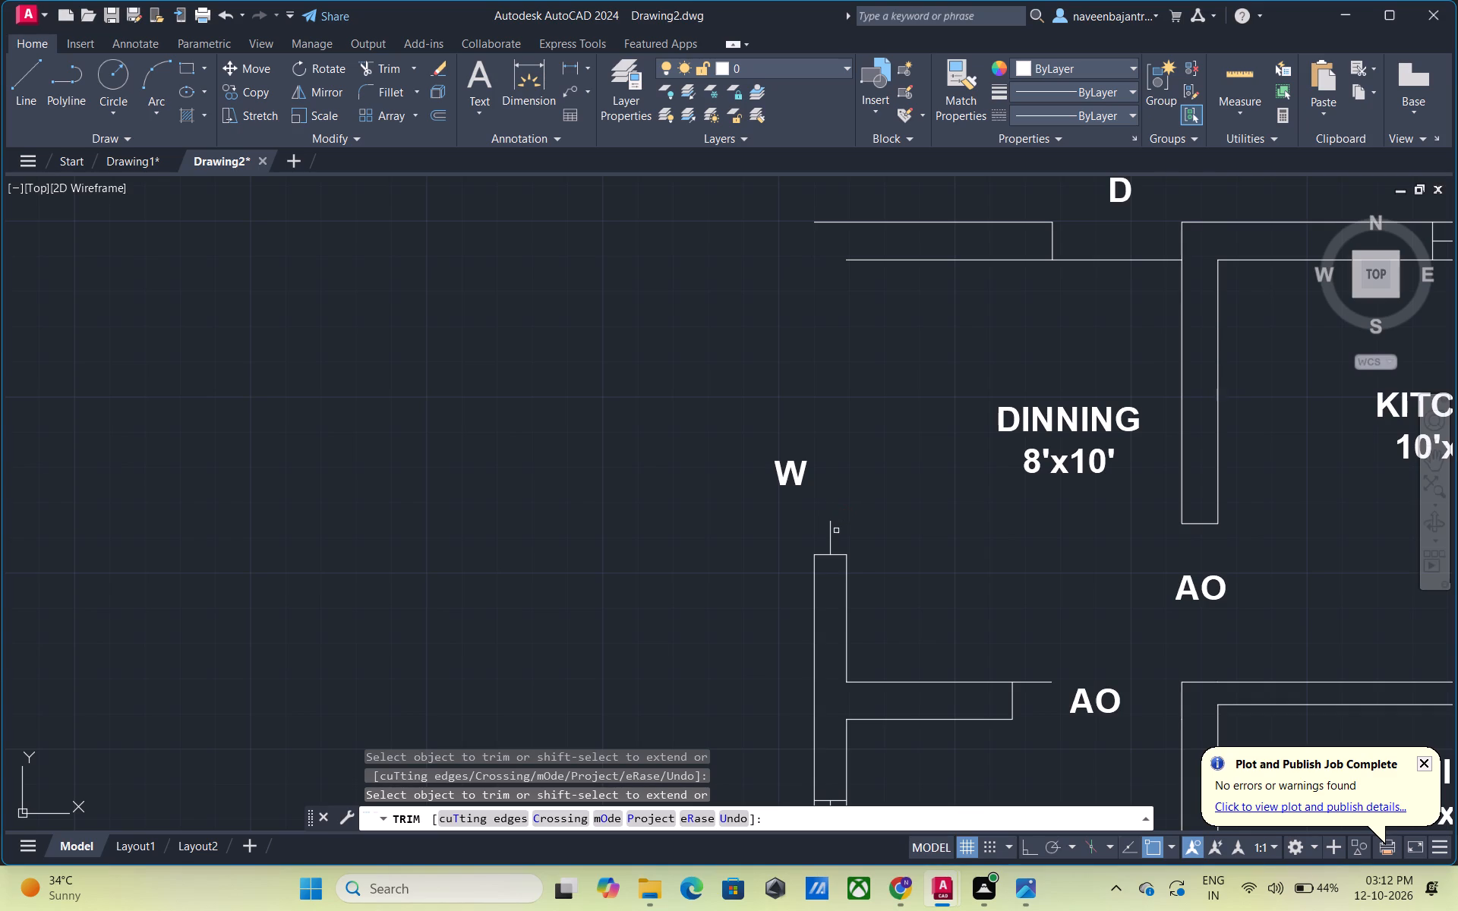
Trim away the last pane line of the dining's west window and the dining's north wall lines, including the wall end at the door.
{"action": "left_click", "coordinate": [830, 537]}
{"action": "left_click", "coordinate": [922, 260]}
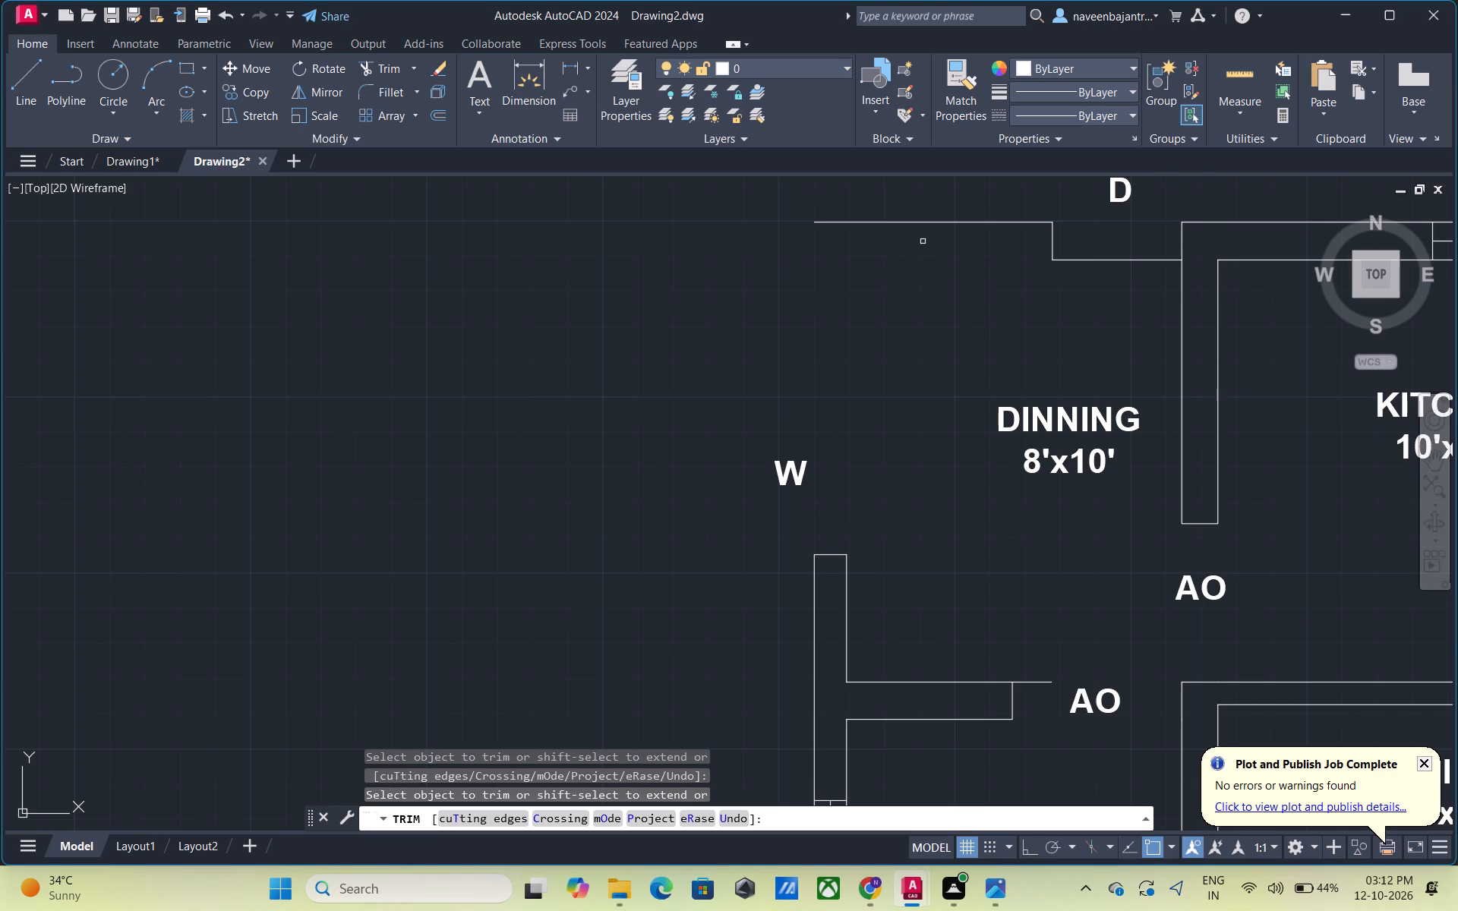
{"action": "left_click", "coordinate": [926, 220]}
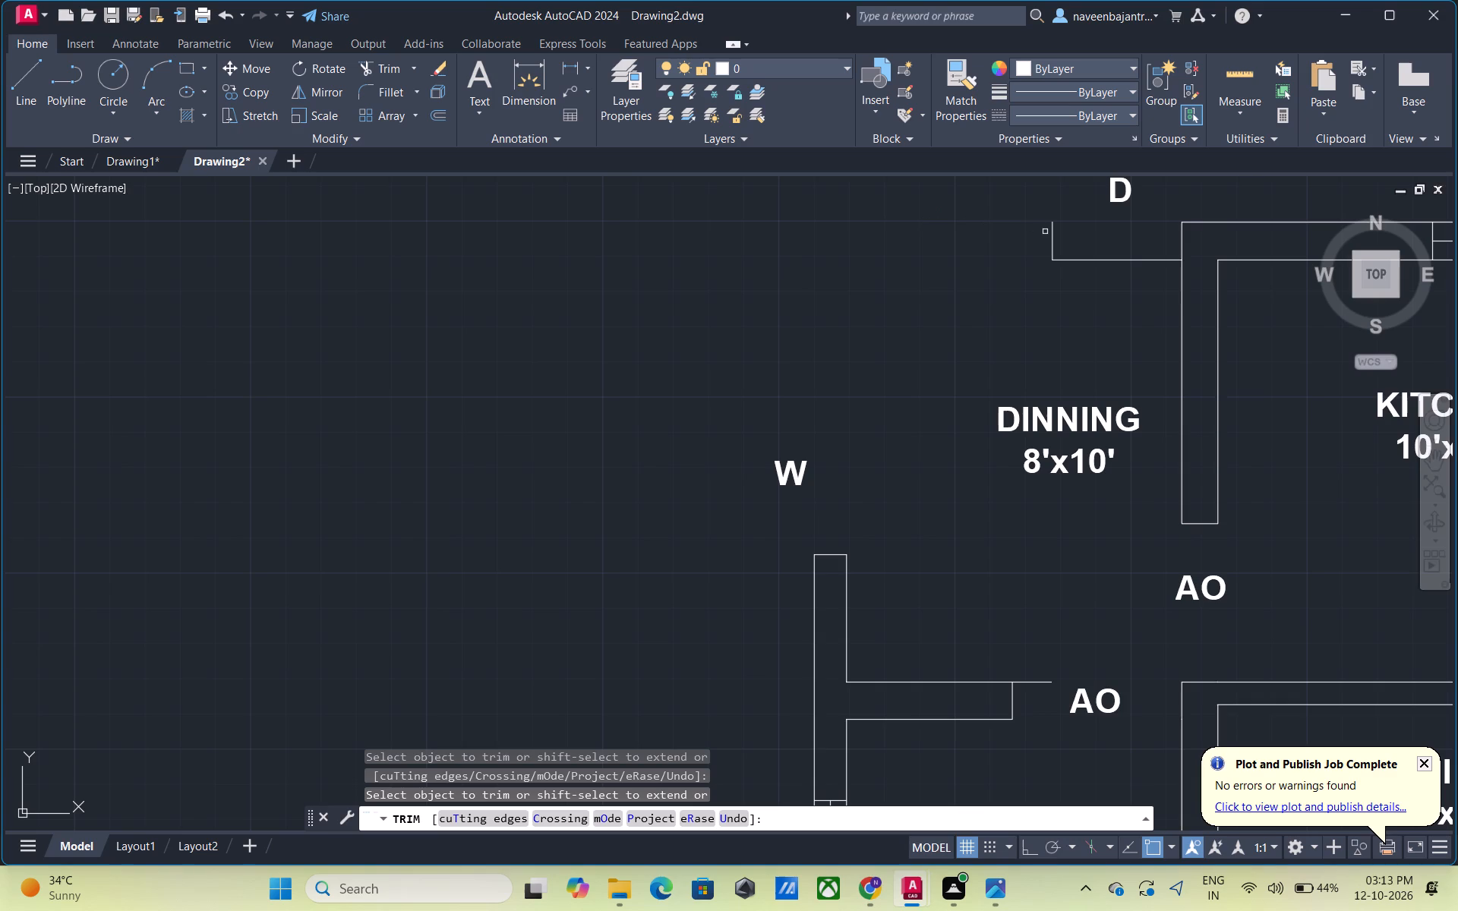
{"action": "left_click", "coordinate": [1050, 233]}
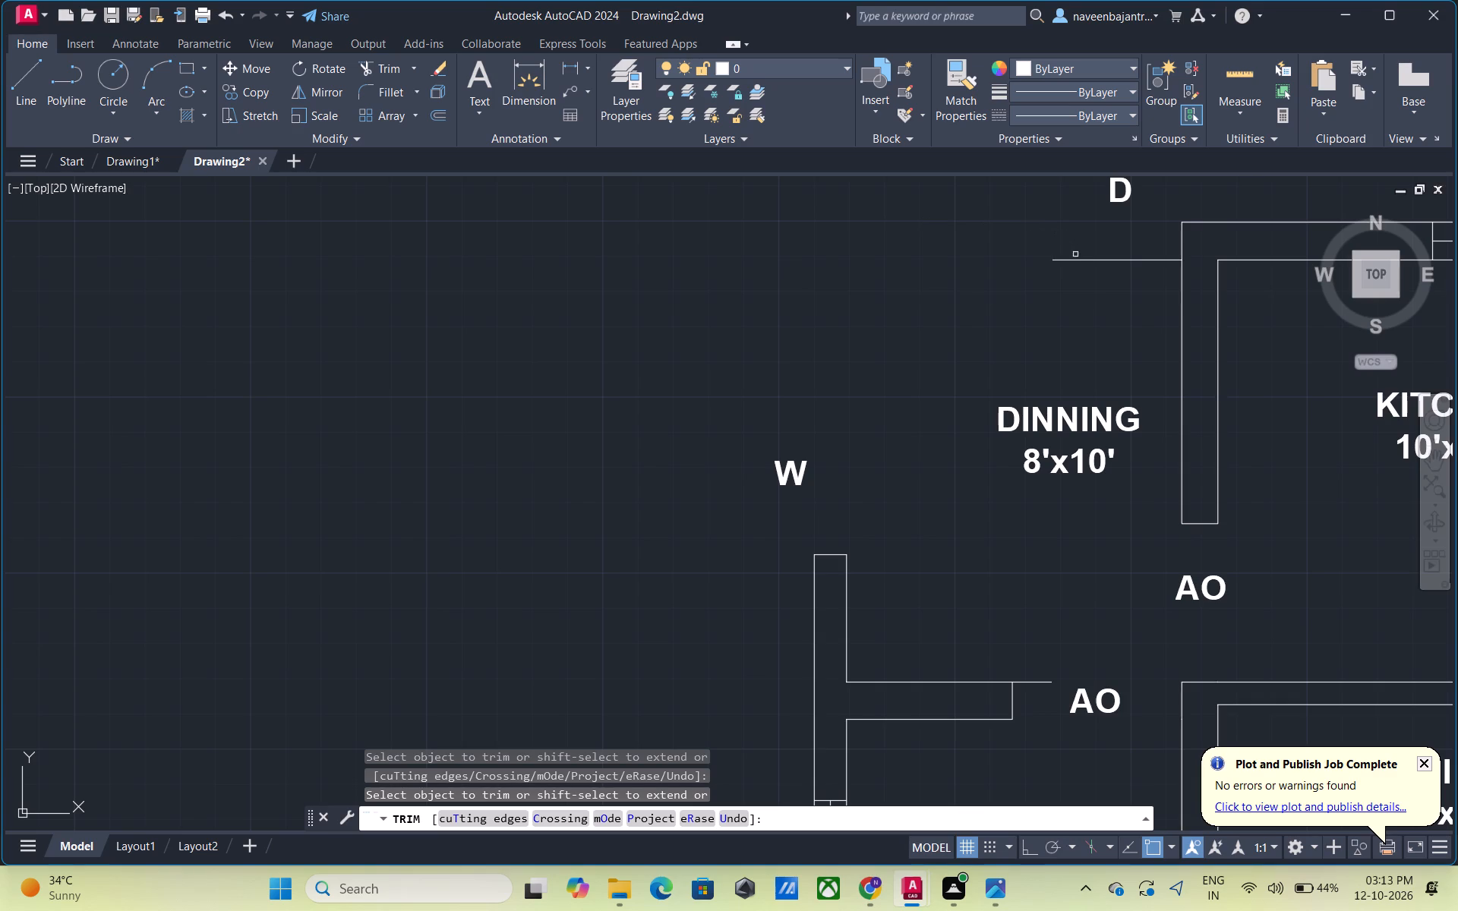
{"action": "left_click", "coordinate": [1078, 260]}
Trim away both wall lines and the end cap of the west wall piece south of the dining's west window.
{"action": "scroll", "coordinate": [1078, 262], "scroll_direction": "down", "scroll_amount": 2}
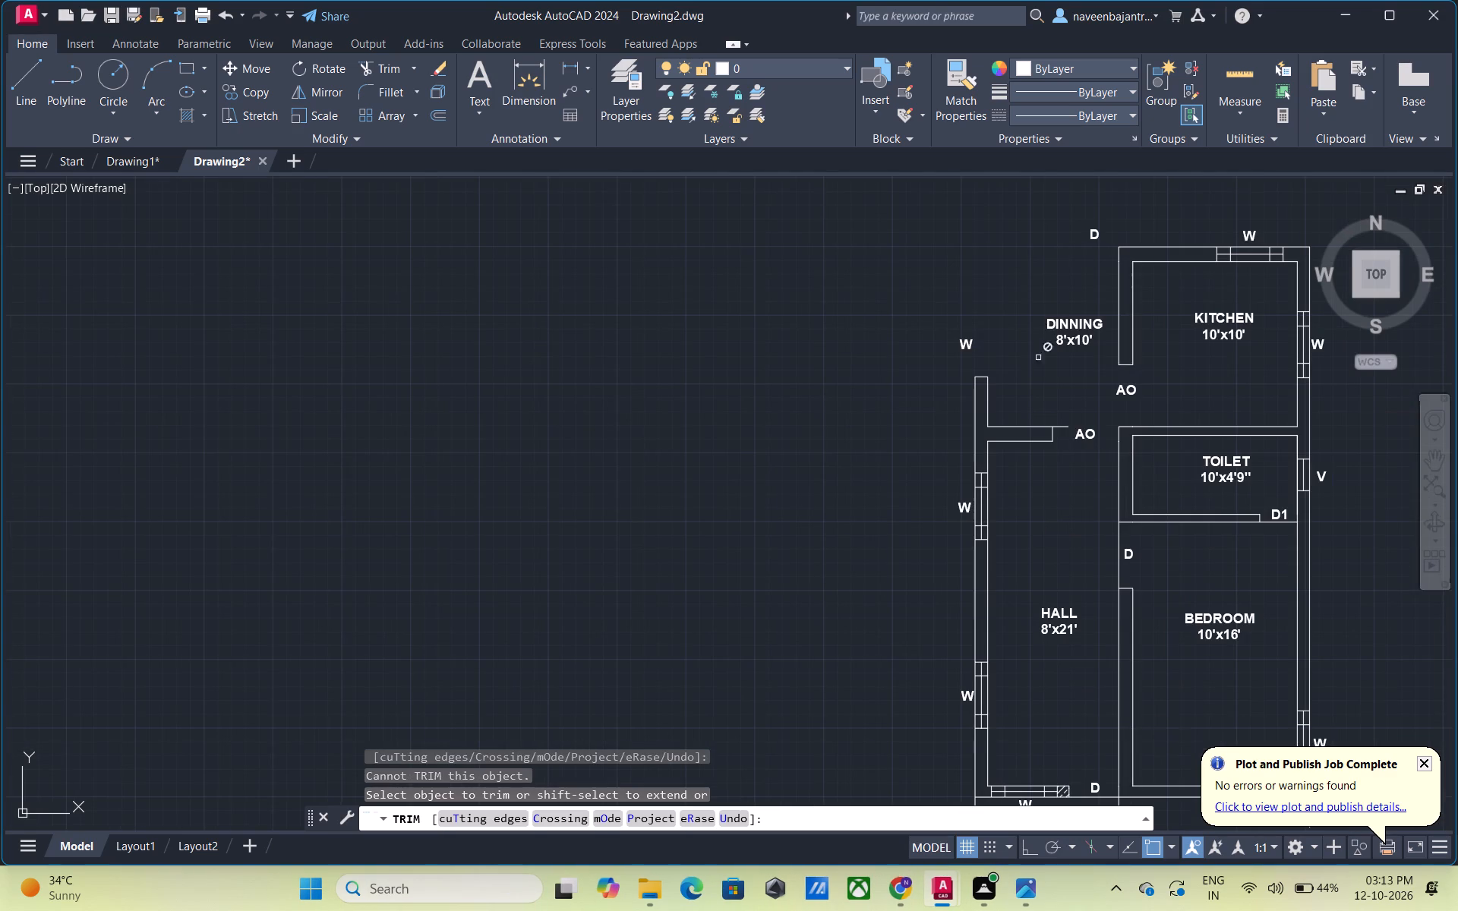
{"action": "middle_click_drag", "start_coordinate": [1031, 379], "coordinate": [981, 253]}
{"action": "scroll", "coordinate": [977, 255], "scroll_direction": "up", "scroll_amount": 2}
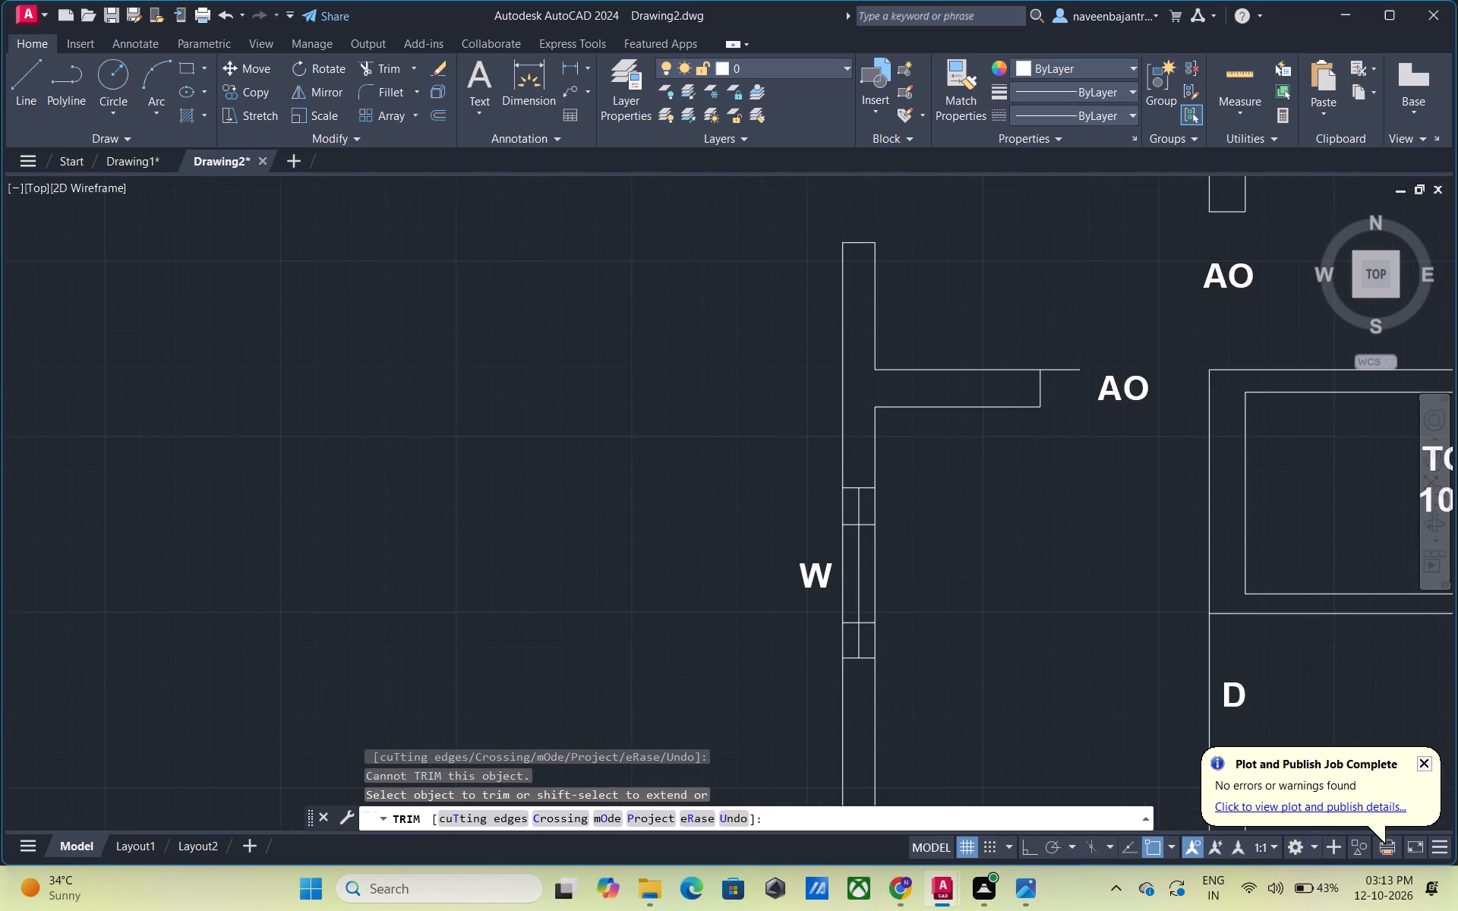
{"action": "left_click", "coordinate": [873, 280]}
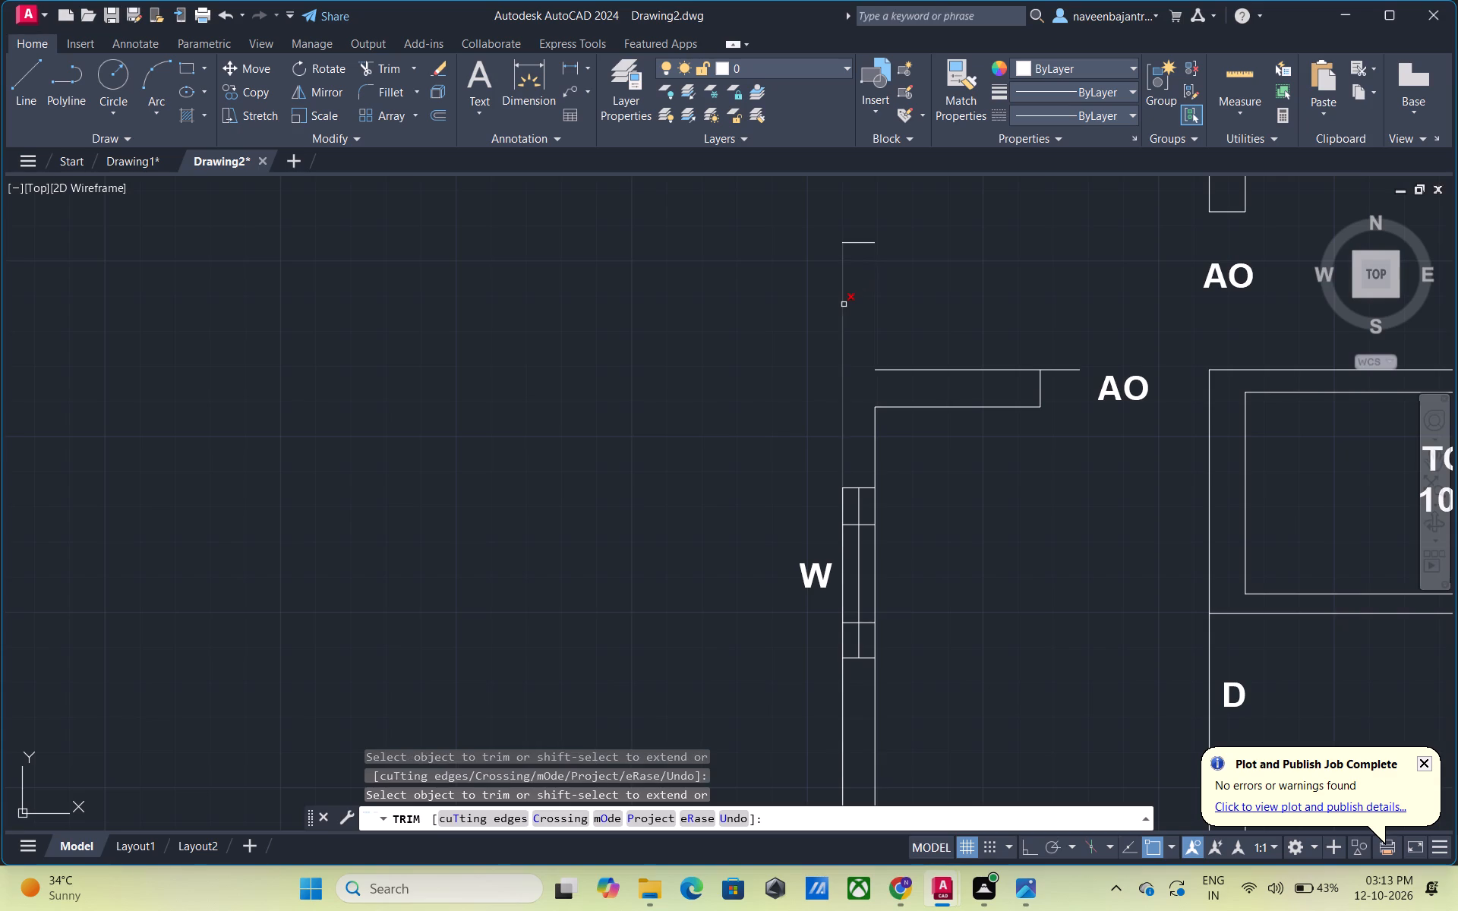
{"action": "left_click", "coordinate": [844, 304]}
{"action": "left_click", "coordinate": [853, 244]}
Trim away the partition between the dining and hall beside the AO opening, plus the short wall line above the hall's north-west window.
{"action": "left_click", "coordinate": [907, 367]}
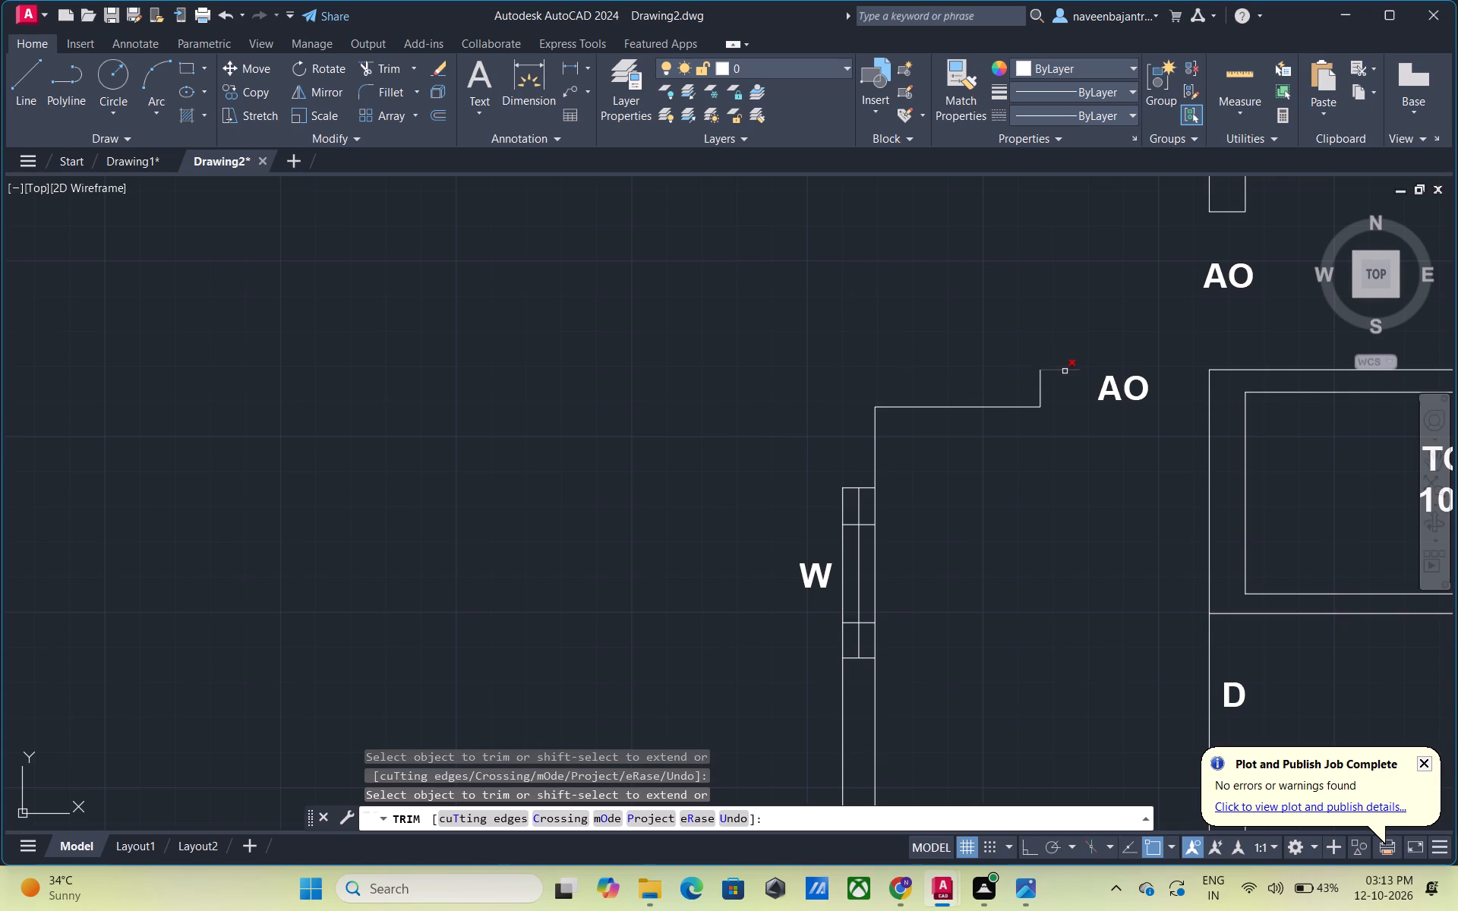
{"action": "left_click", "coordinate": [1069, 371]}
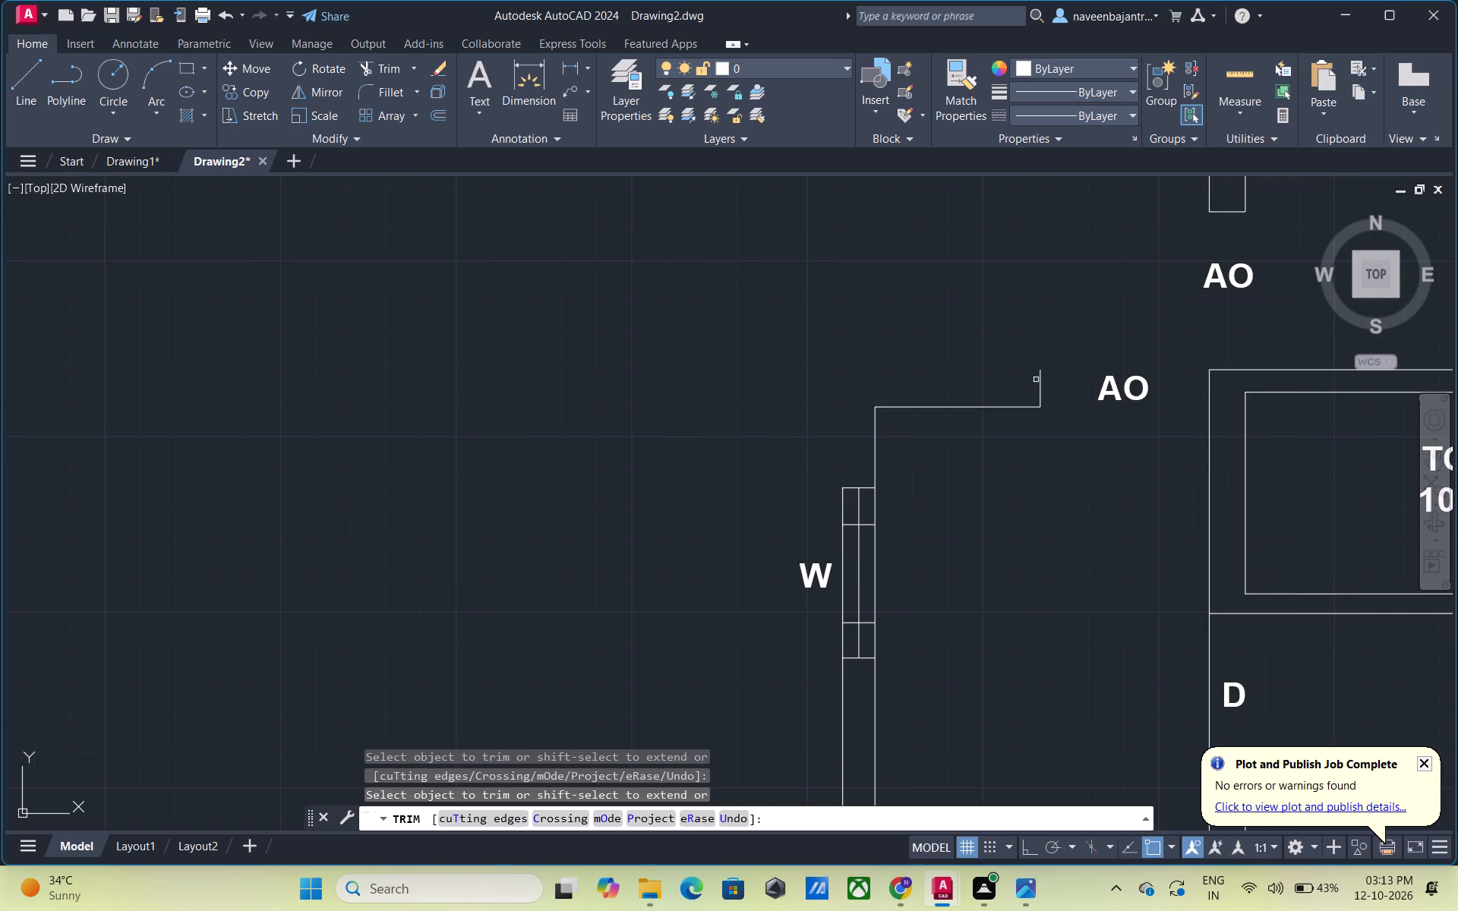
{"action": "left_click", "coordinate": [1038, 380]}
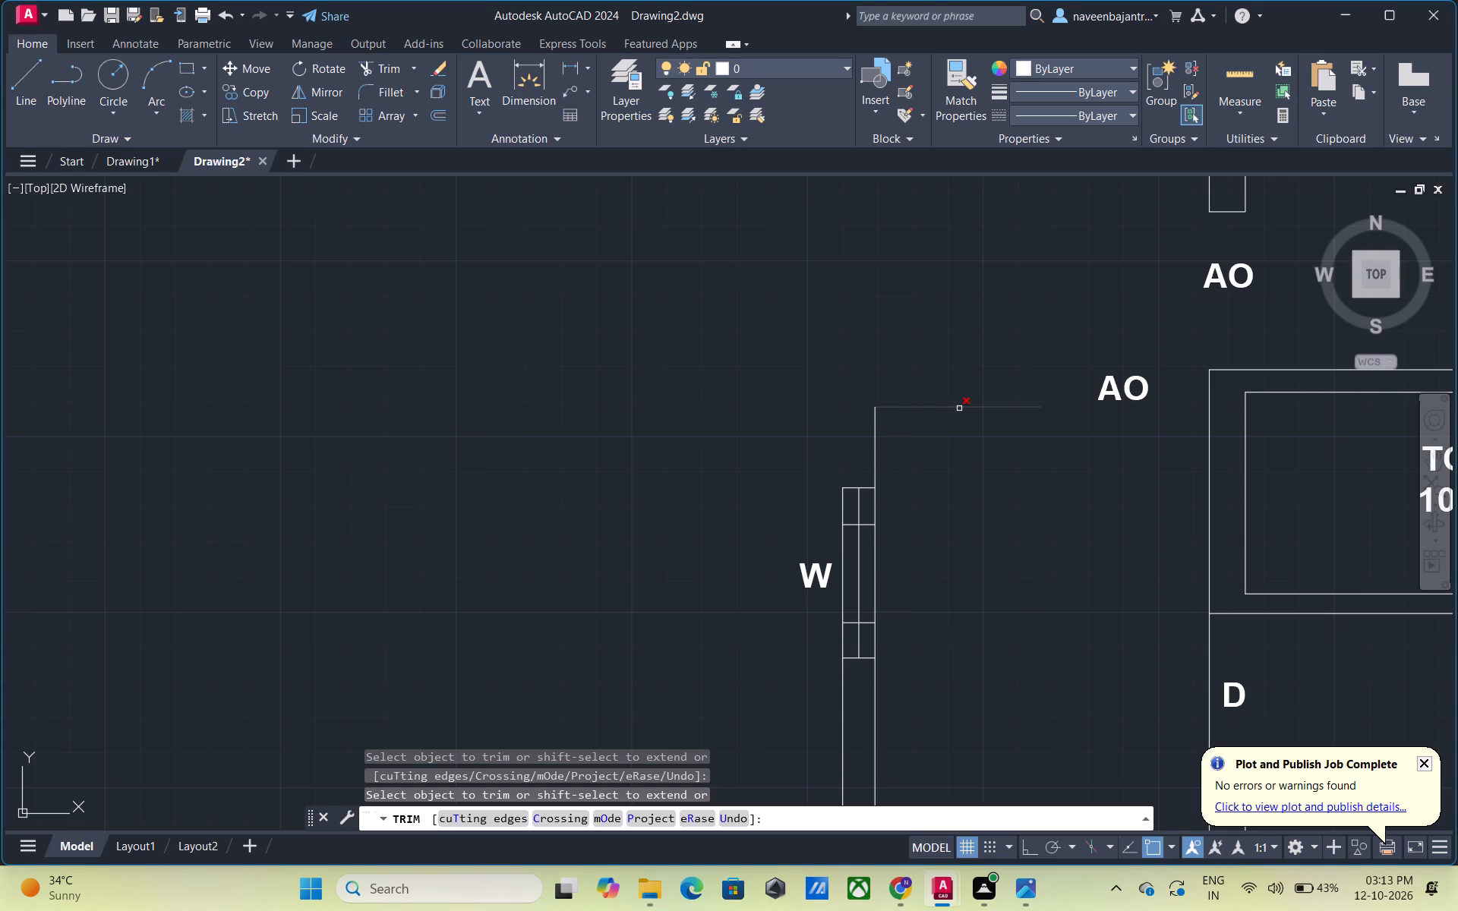
{"action": "left_click", "coordinate": [959, 408]}
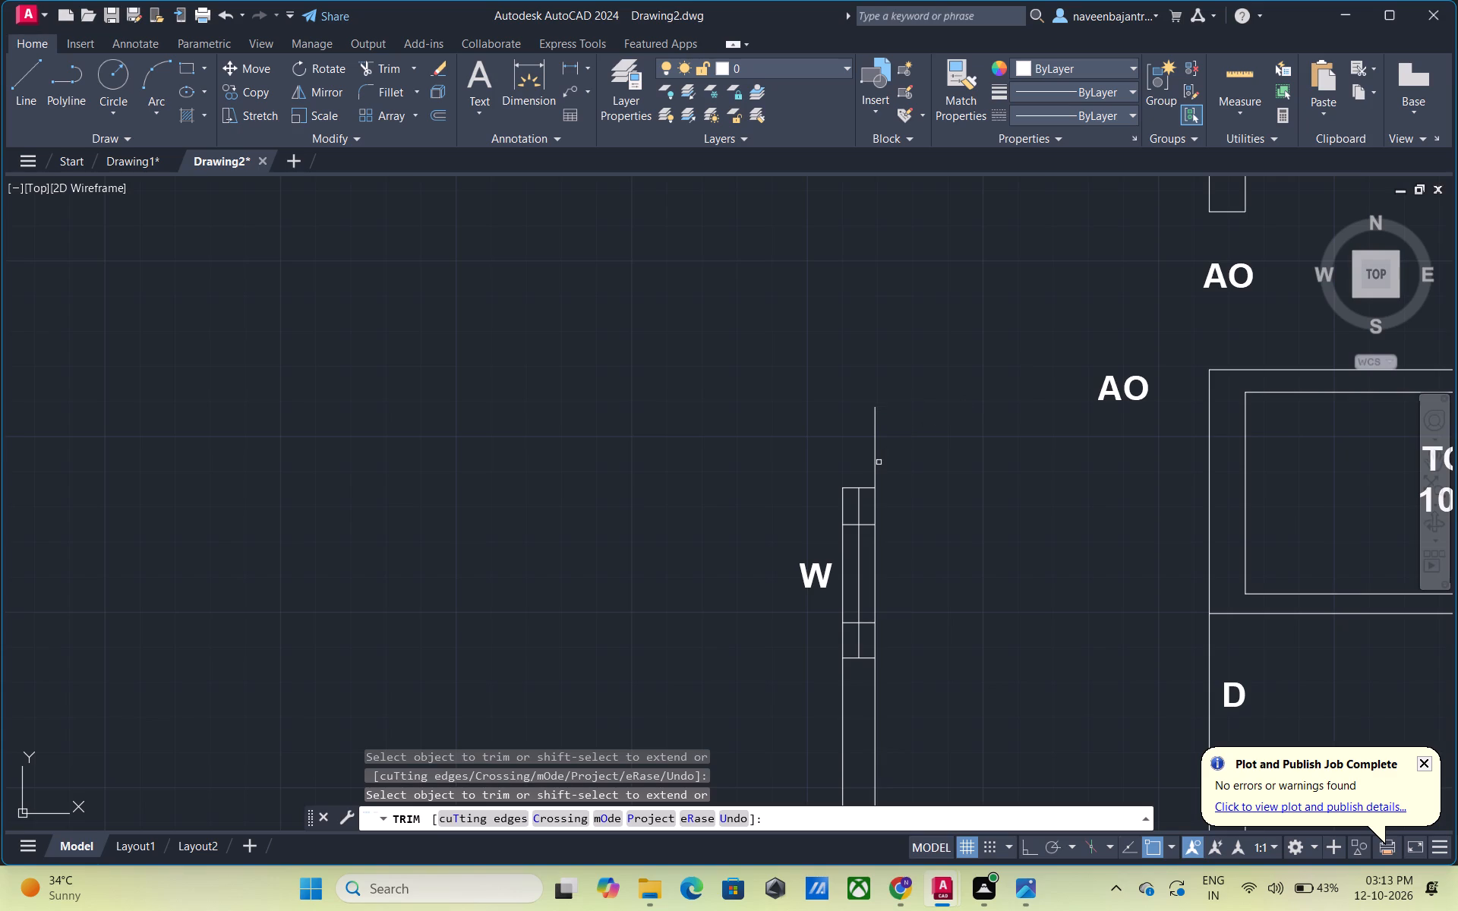
{"action": "left_click", "coordinate": [878, 463]}
Trim away the outline and centre line of the north end section of the hall's northern west window.
{"action": "middle_click_drag", "start_coordinate": [917, 511], "coordinate": [1001, 437]}
{"action": "scroll", "coordinate": [945, 444], "scroll_direction": "up", "scroll_amount": 2}
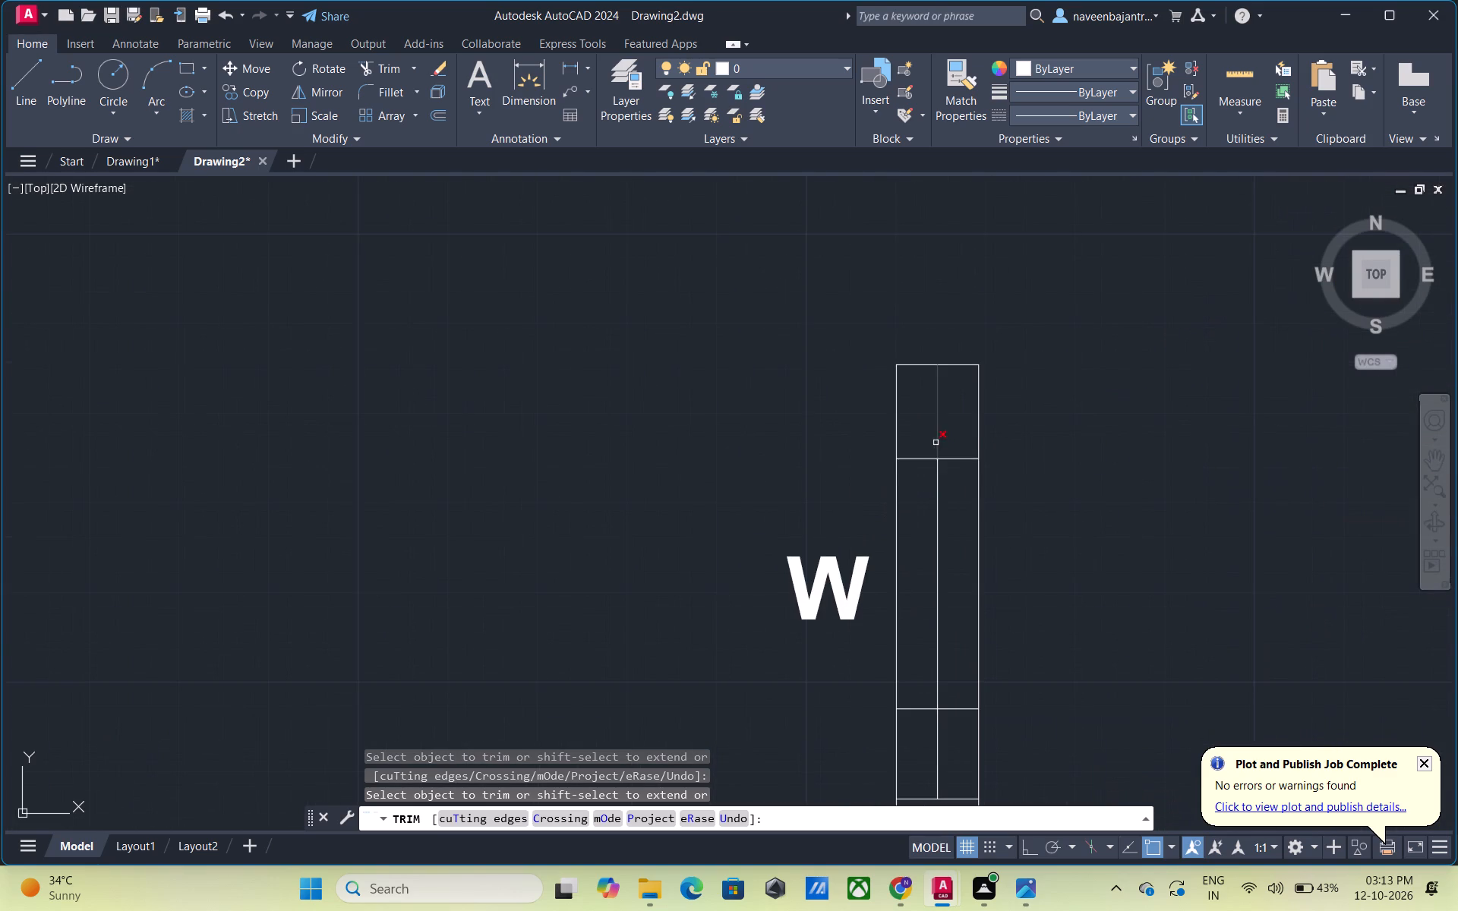
{"action": "left_click", "coordinate": [980, 424]}
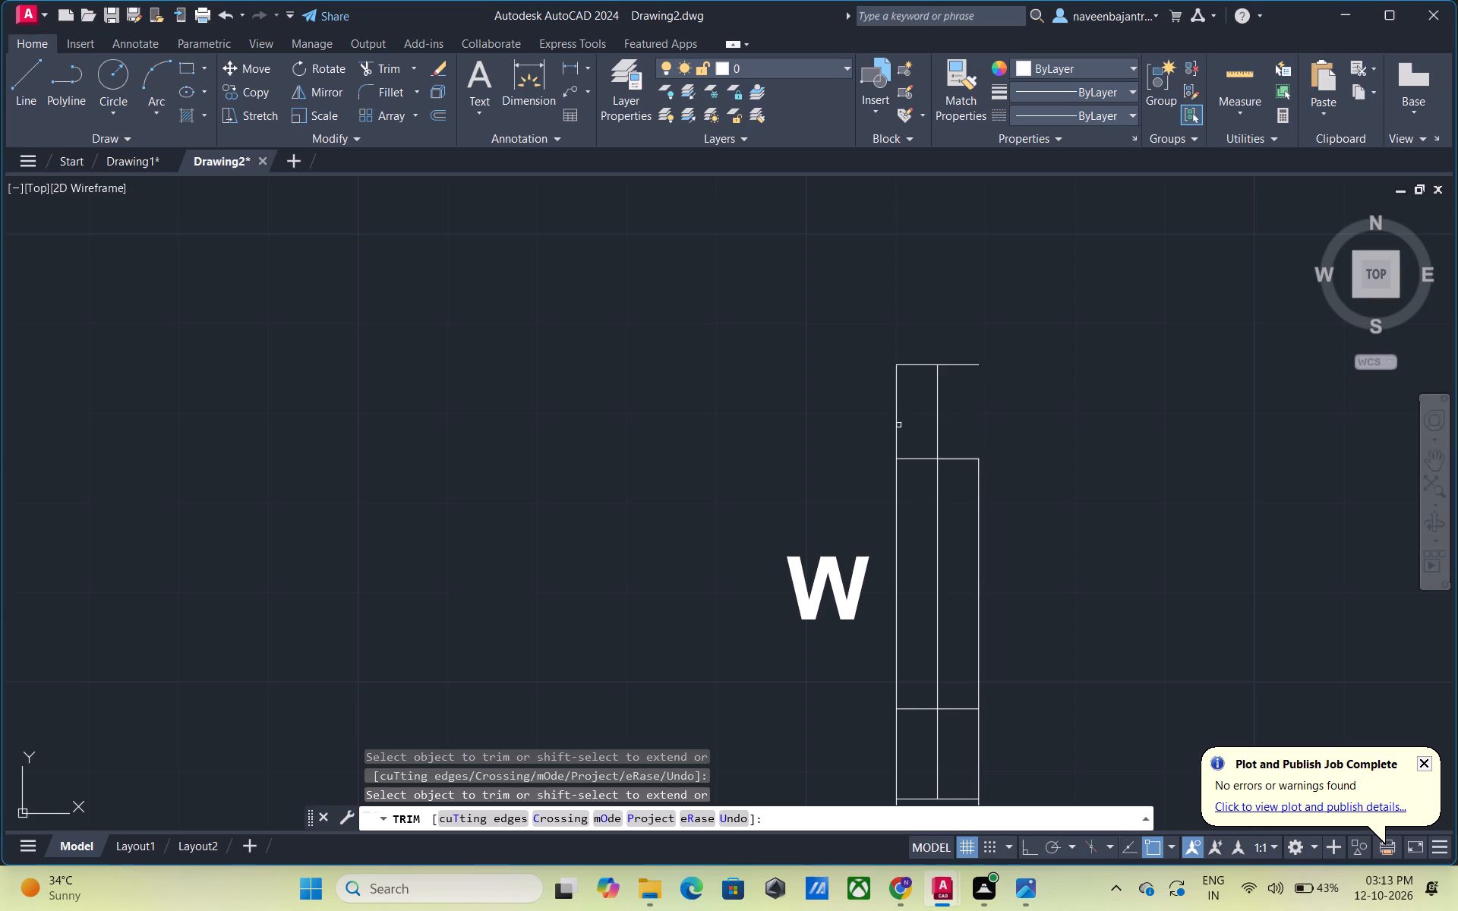
{"action": "left_click", "coordinate": [898, 425]}
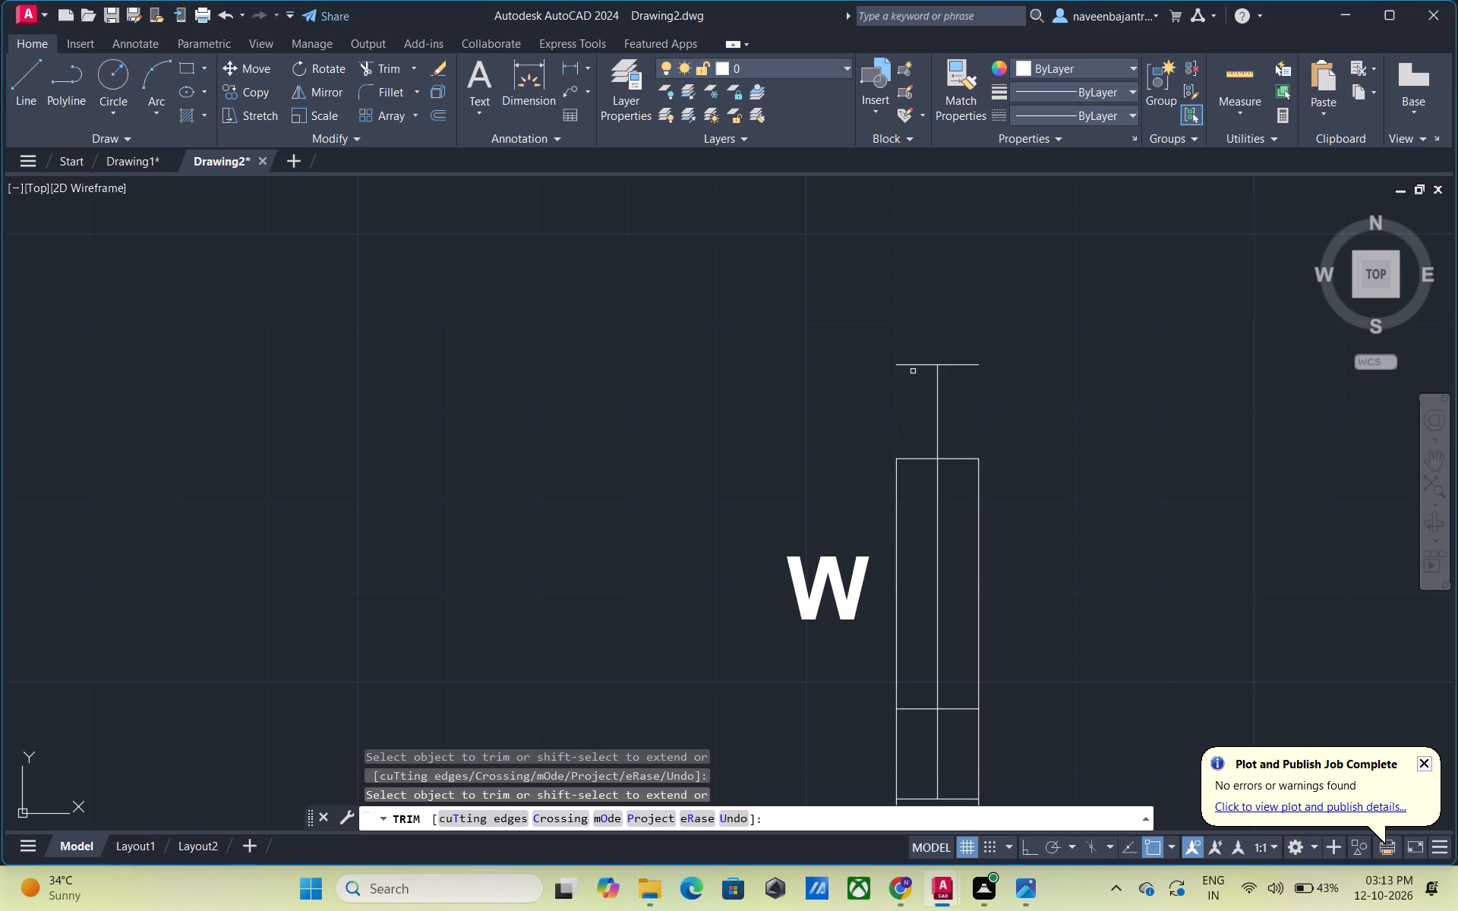
{"action": "left_click", "coordinate": [914, 367]}
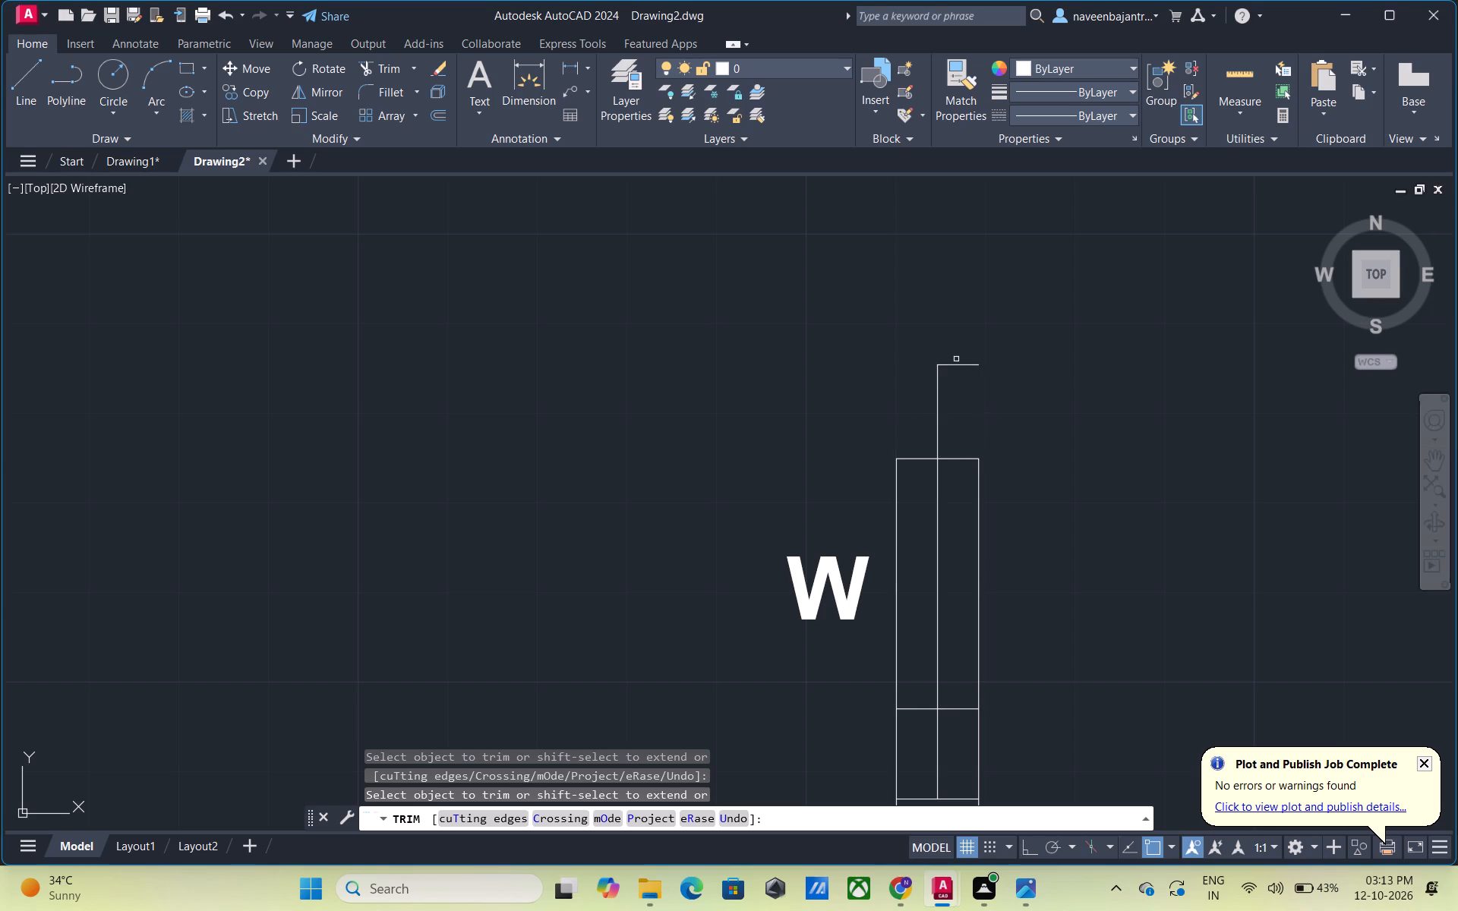
{"action": "left_click", "coordinate": [956, 363]}
{"action": "left_click", "coordinate": [940, 389]}
Trim away the side, top and pane lines of the middle section of the hall's northern west window.
{"action": "middle_click_drag", "start_coordinate": [932, 534], "coordinate": [878, 399]}
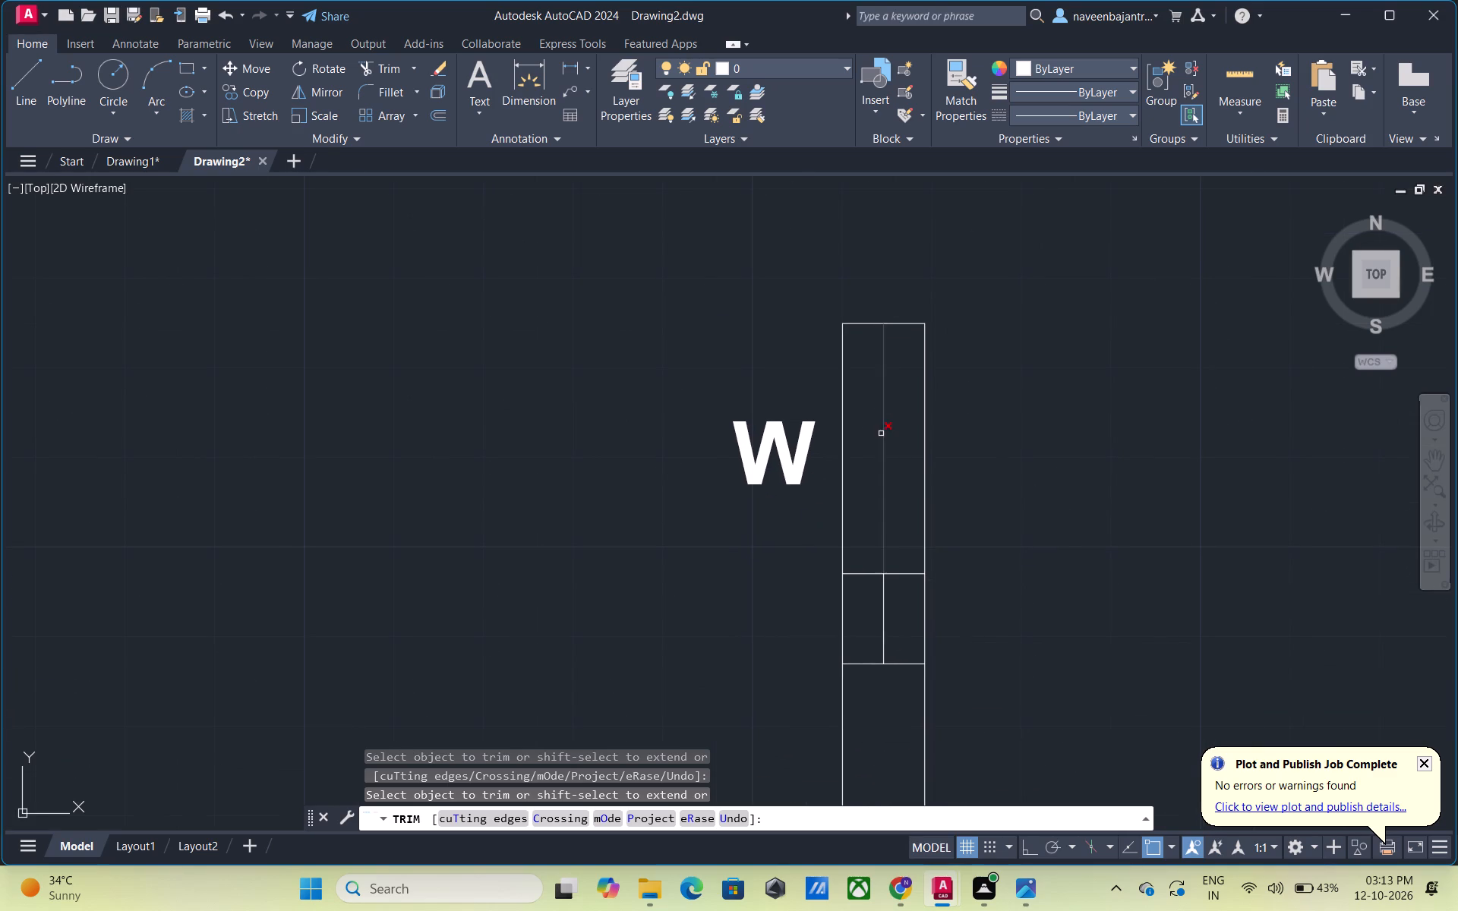
{"action": "left_click", "coordinate": [926, 454]}
{"action": "left_click", "coordinate": [842, 456]}
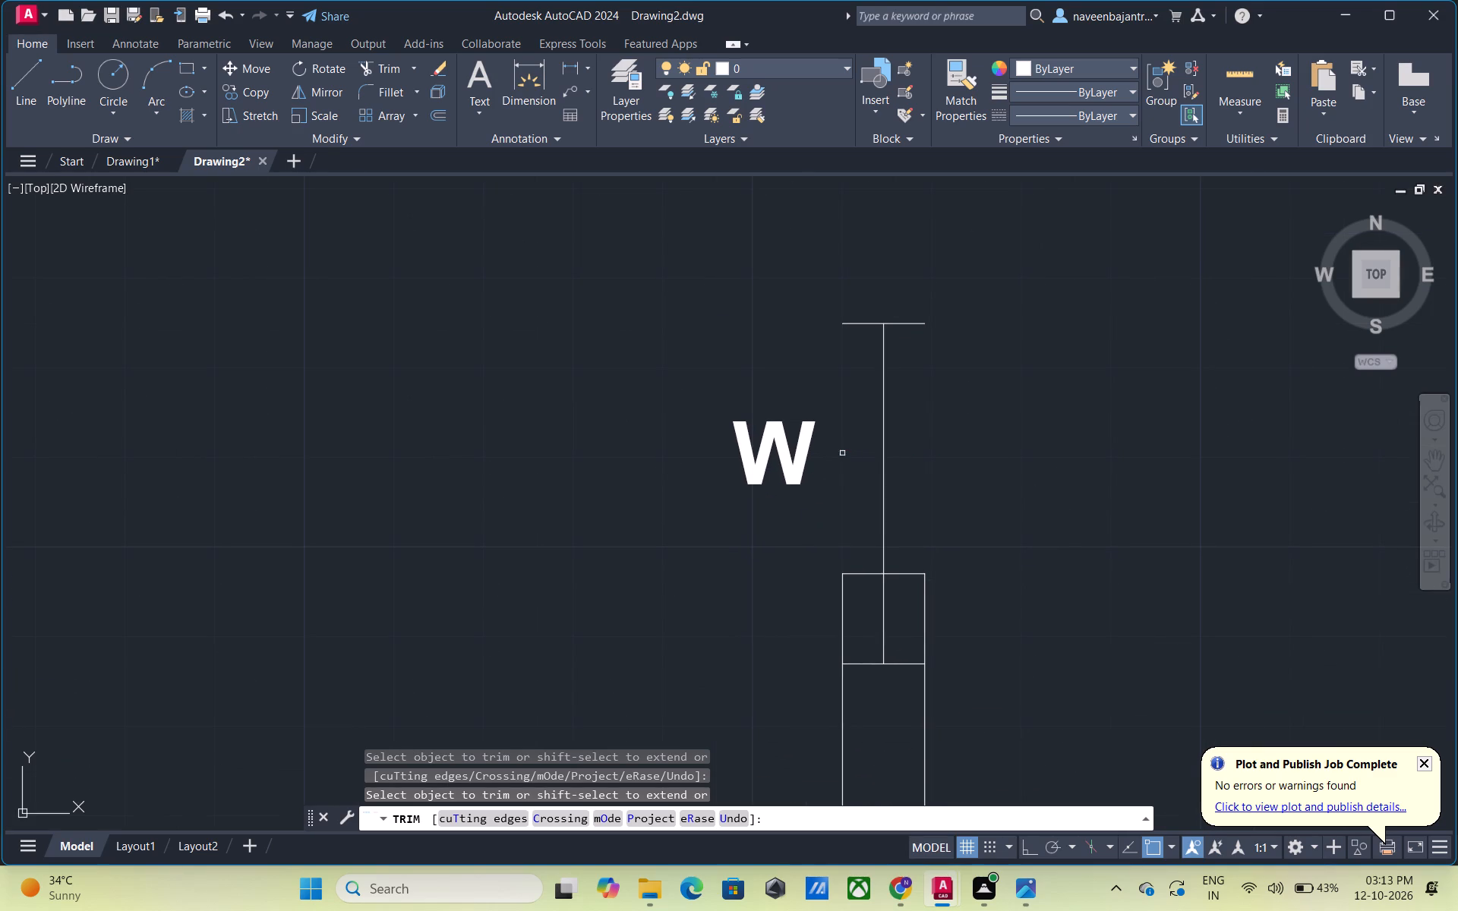
{"action": "left_click", "coordinate": [863, 324]}
{"action": "left_click", "coordinate": [904, 321]}
{"action": "left_click", "coordinate": [885, 371]}
Trim away the south end section of the hall's northern west window, including its bottom edge.
{"action": "middle_click_drag", "start_coordinate": [885, 436], "coordinate": [900, 278]}
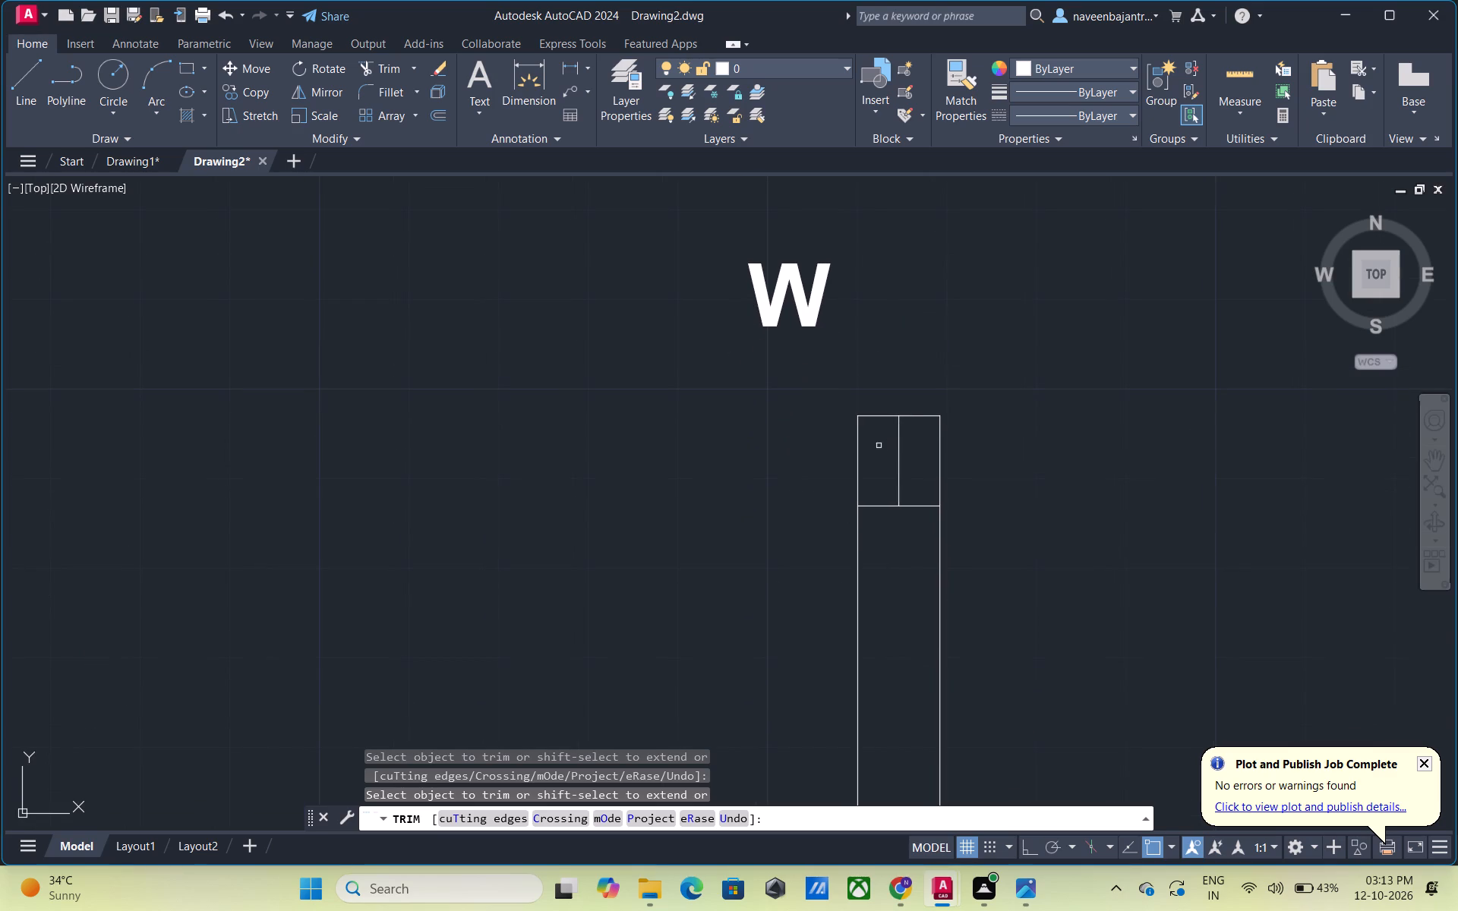
{"action": "left_click", "coordinate": [857, 465]}
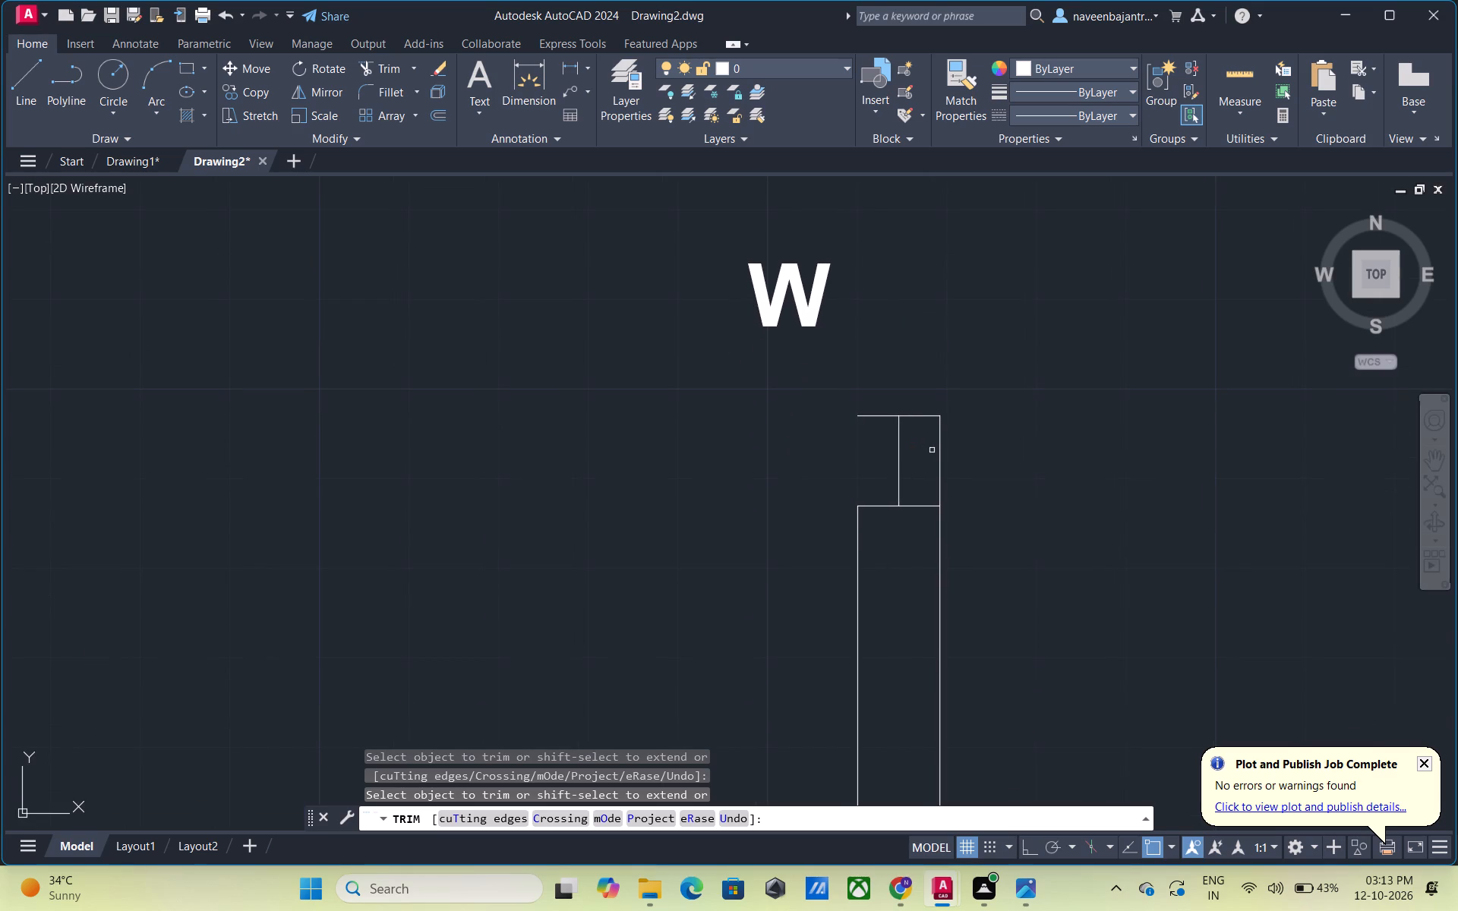
{"action": "left_click", "coordinate": [941, 454]}
{"action": "left_click", "coordinate": [931, 415]}
{"action": "left_click", "coordinate": [879, 415]}
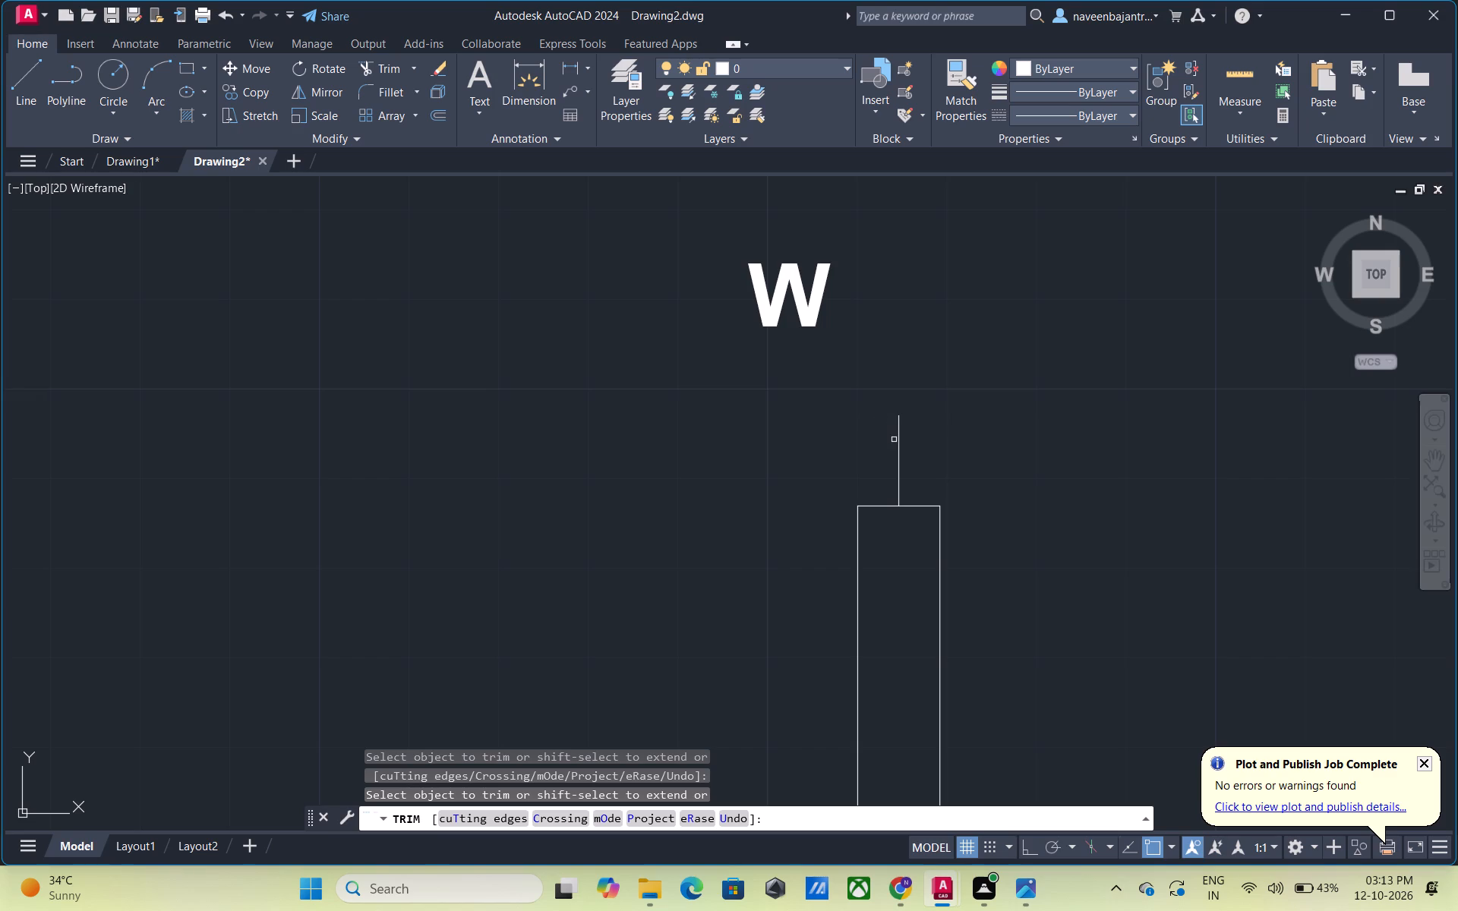
{"action": "left_click", "coordinate": [898, 442]}
{"action": "middle_click_drag", "start_coordinate": [915, 459], "coordinate": [933, 278]}
{"action": "left_click", "coordinate": [929, 326]}
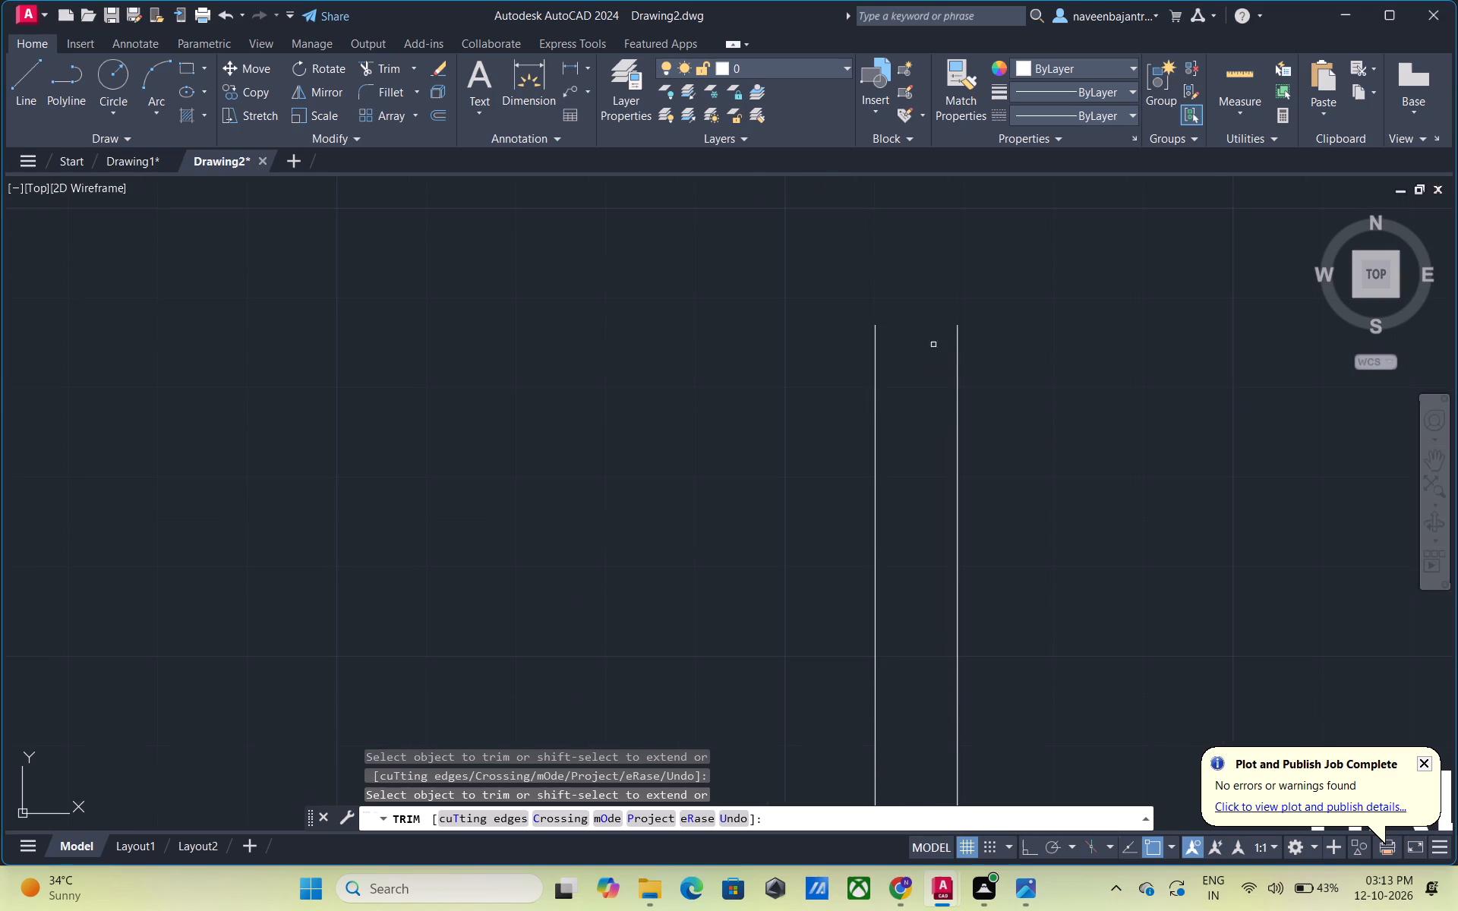
Trim away both west wall lines between the hall's two west windows.
{"action": "scroll", "coordinate": [951, 374], "scroll_direction": "down", "scroll_amount": 2}
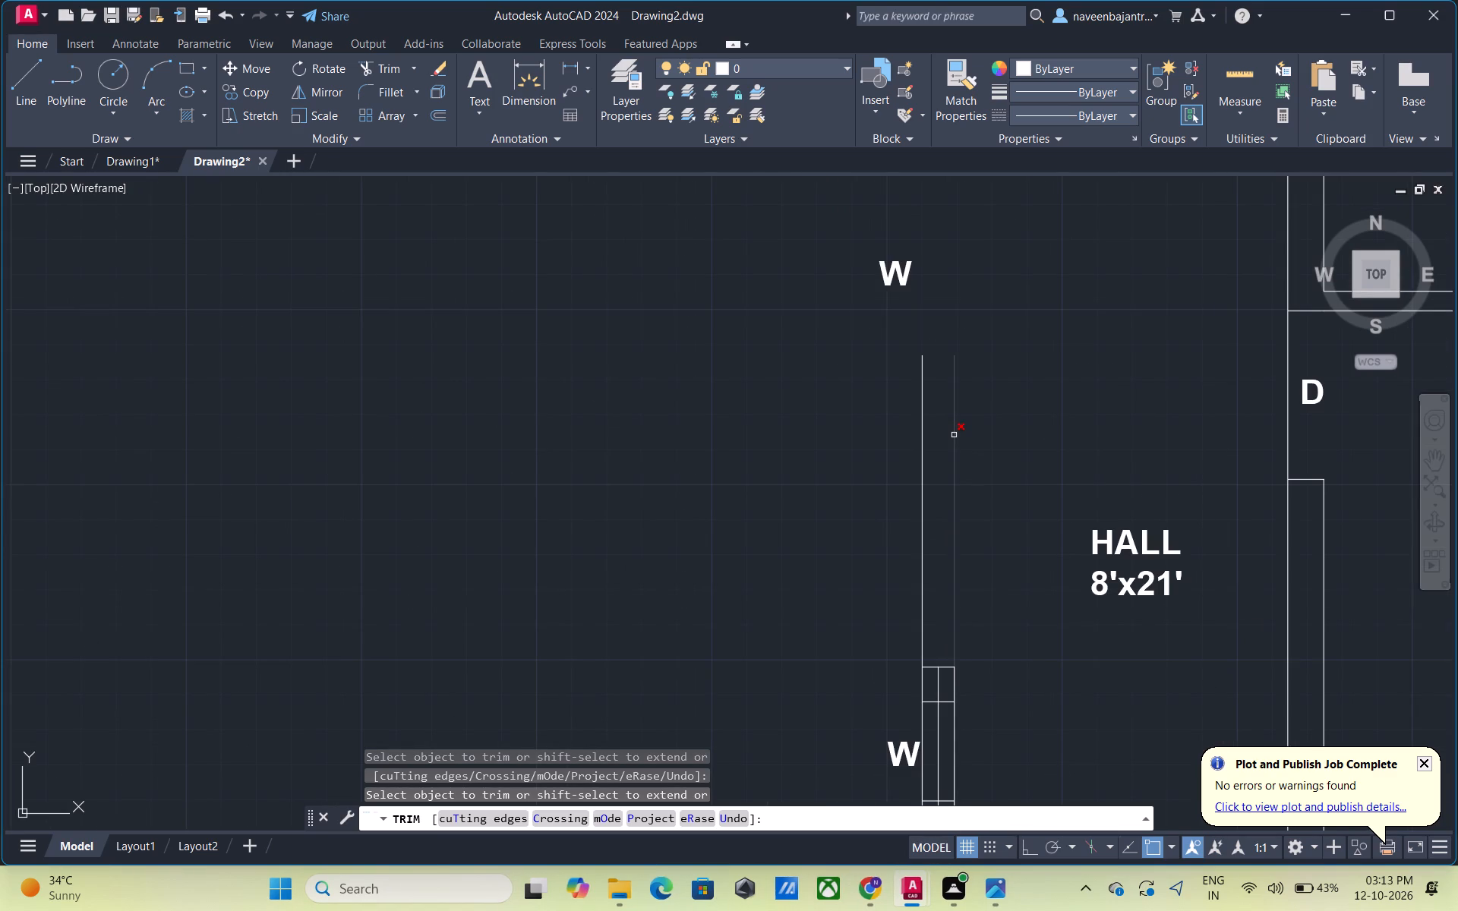
{"action": "left_click", "coordinate": [954, 435]}
{"action": "left_click", "coordinate": [924, 438]}
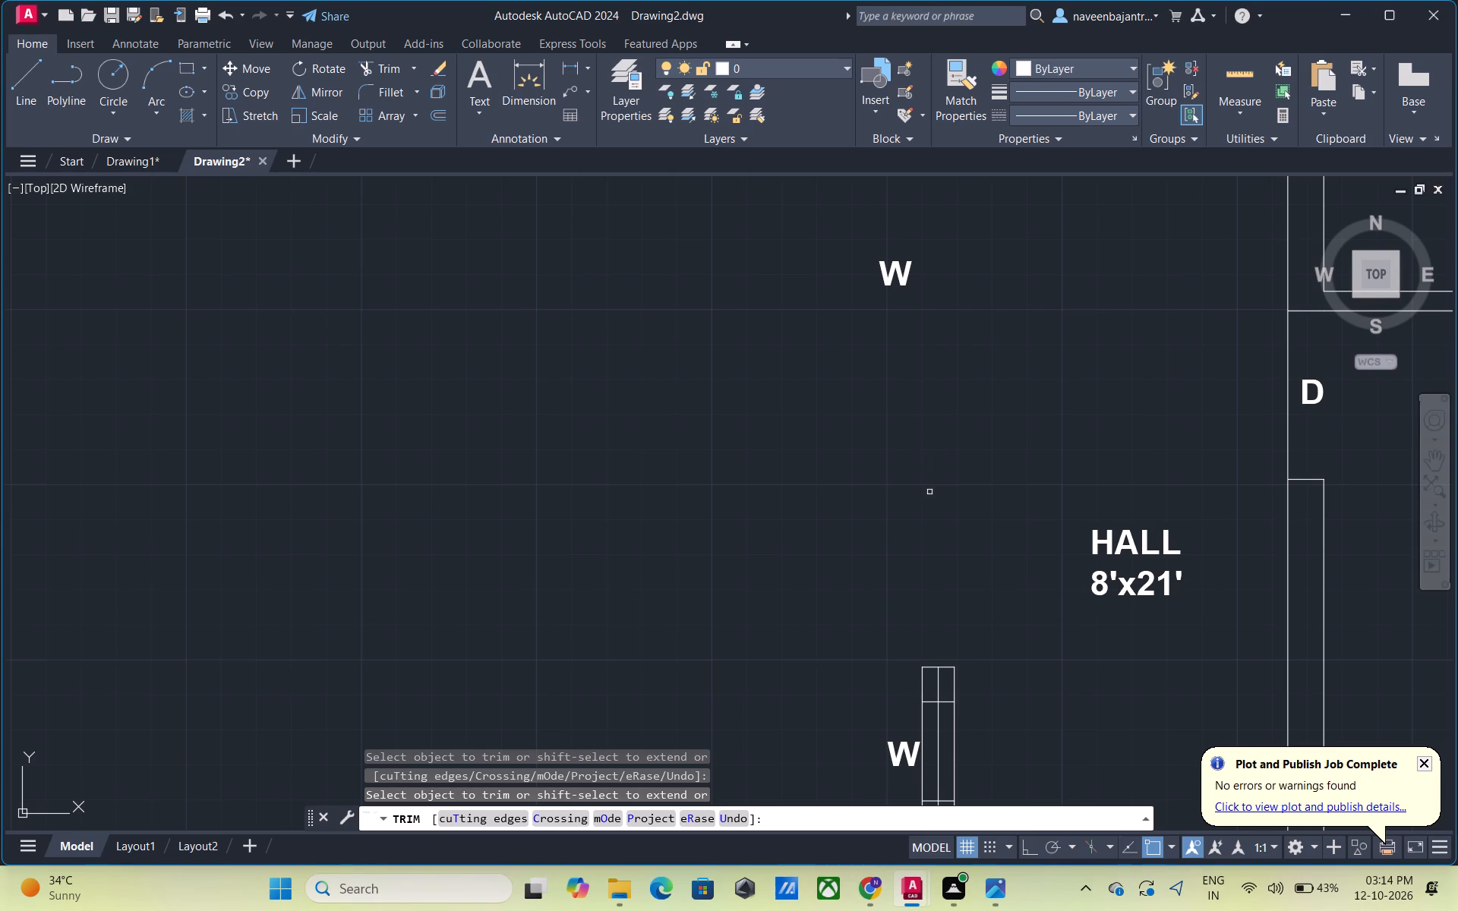
Trim away the outline and centre line of the north end section of the hall's southern west window.
{"action": "middle_click_drag", "start_coordinate": [929, 493], "coordinate": [955, 258]}
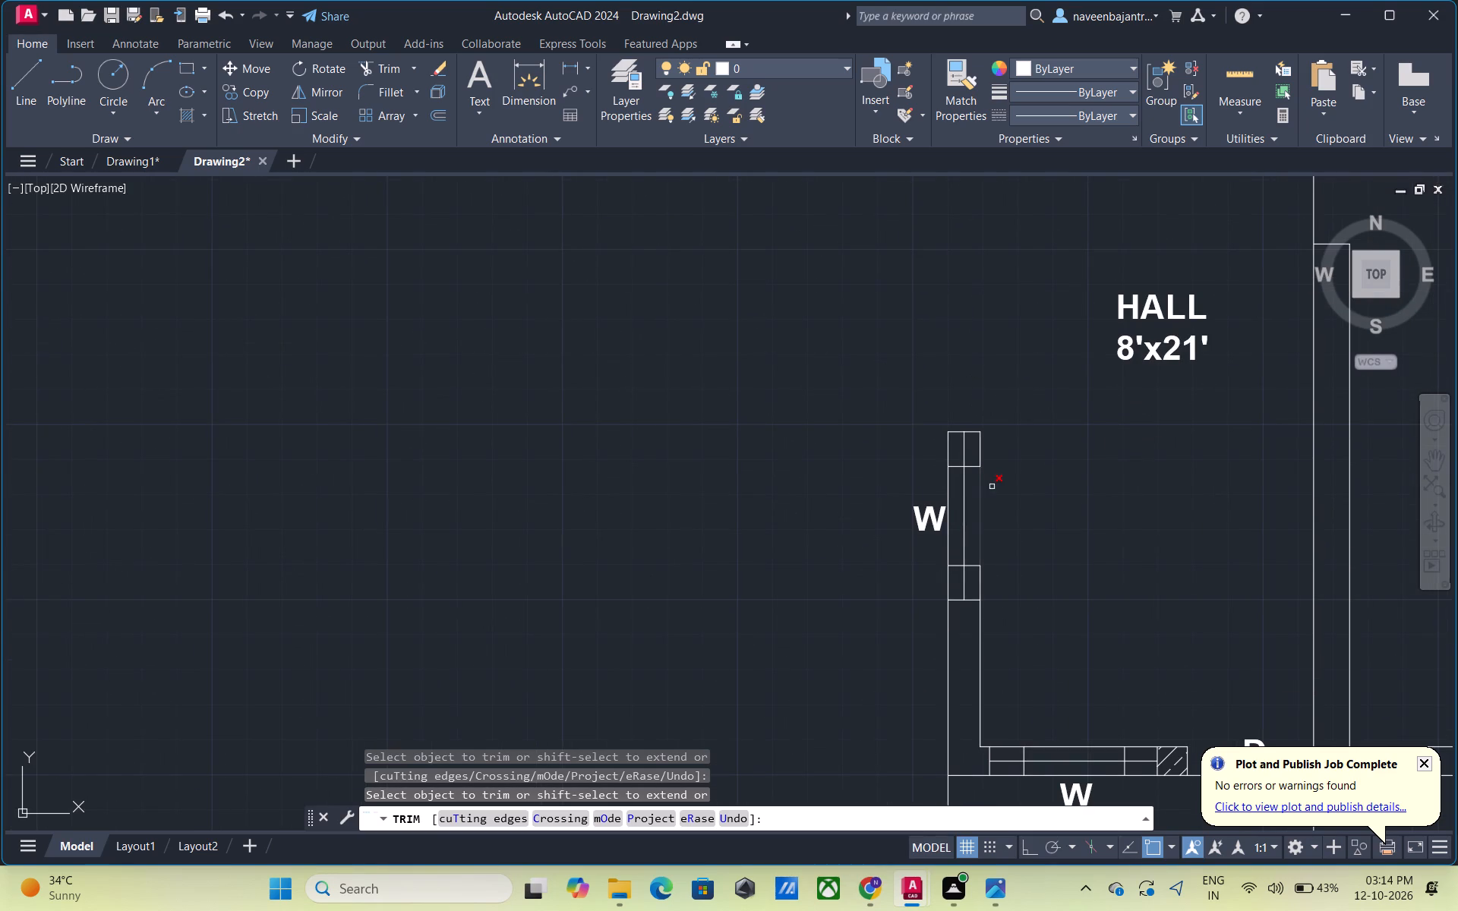
{"action": "middle_click_drag", "start_coordinate": [993, 488], "coordinate": [1008, 443]}
{"action": "scroll", "coordinate": [1008, 443], "scroll_direction": "up", "scroll_amount": 2}
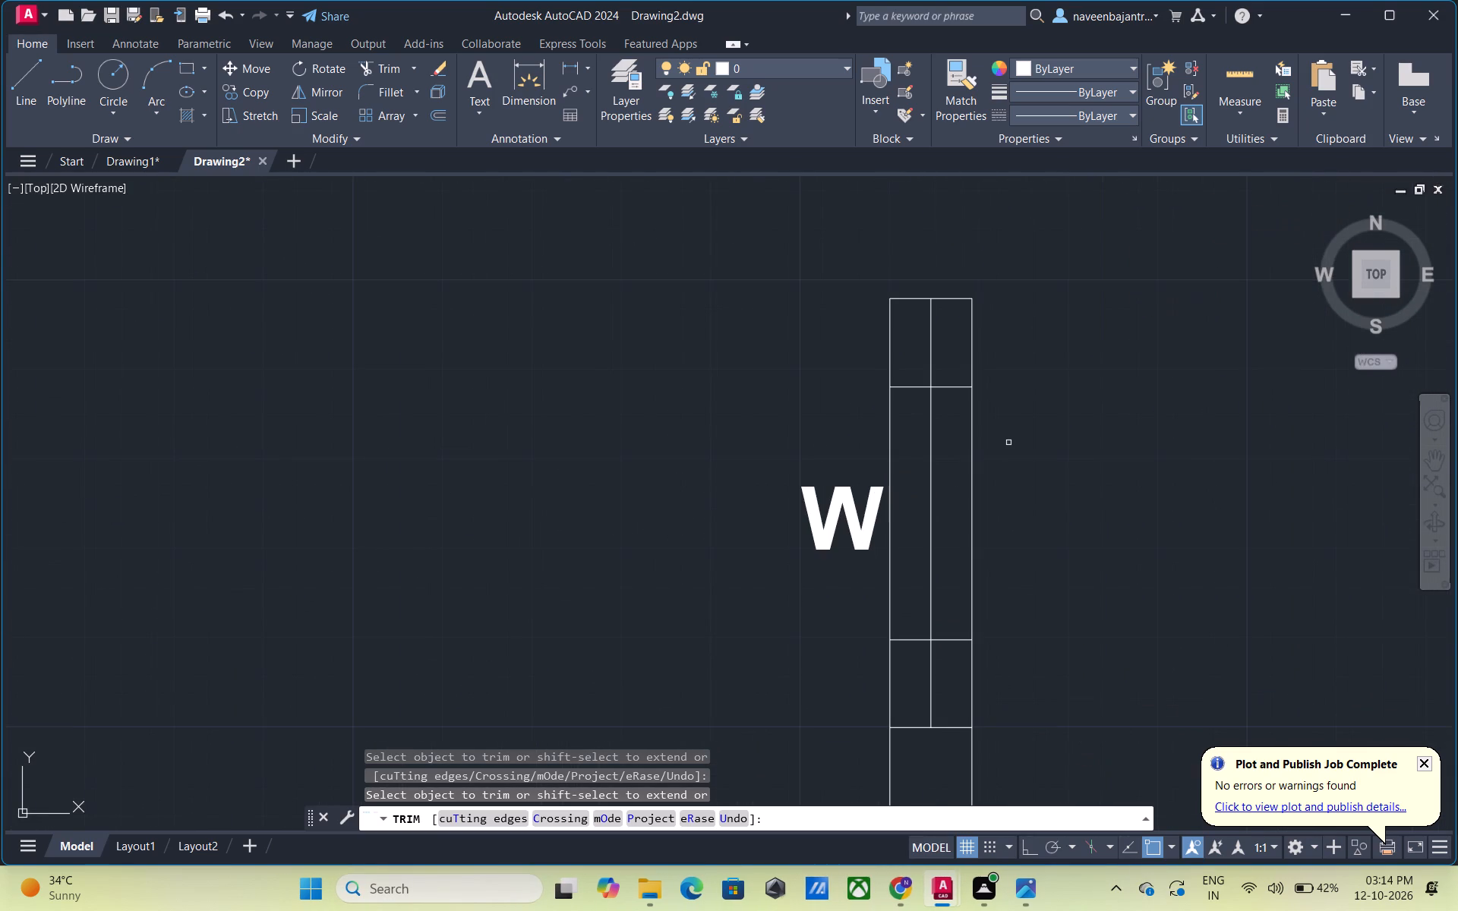
{"action": "left_click", "coordinate": [970, 338]}
{"action": "left_click", "coordinate": [889, 340]}
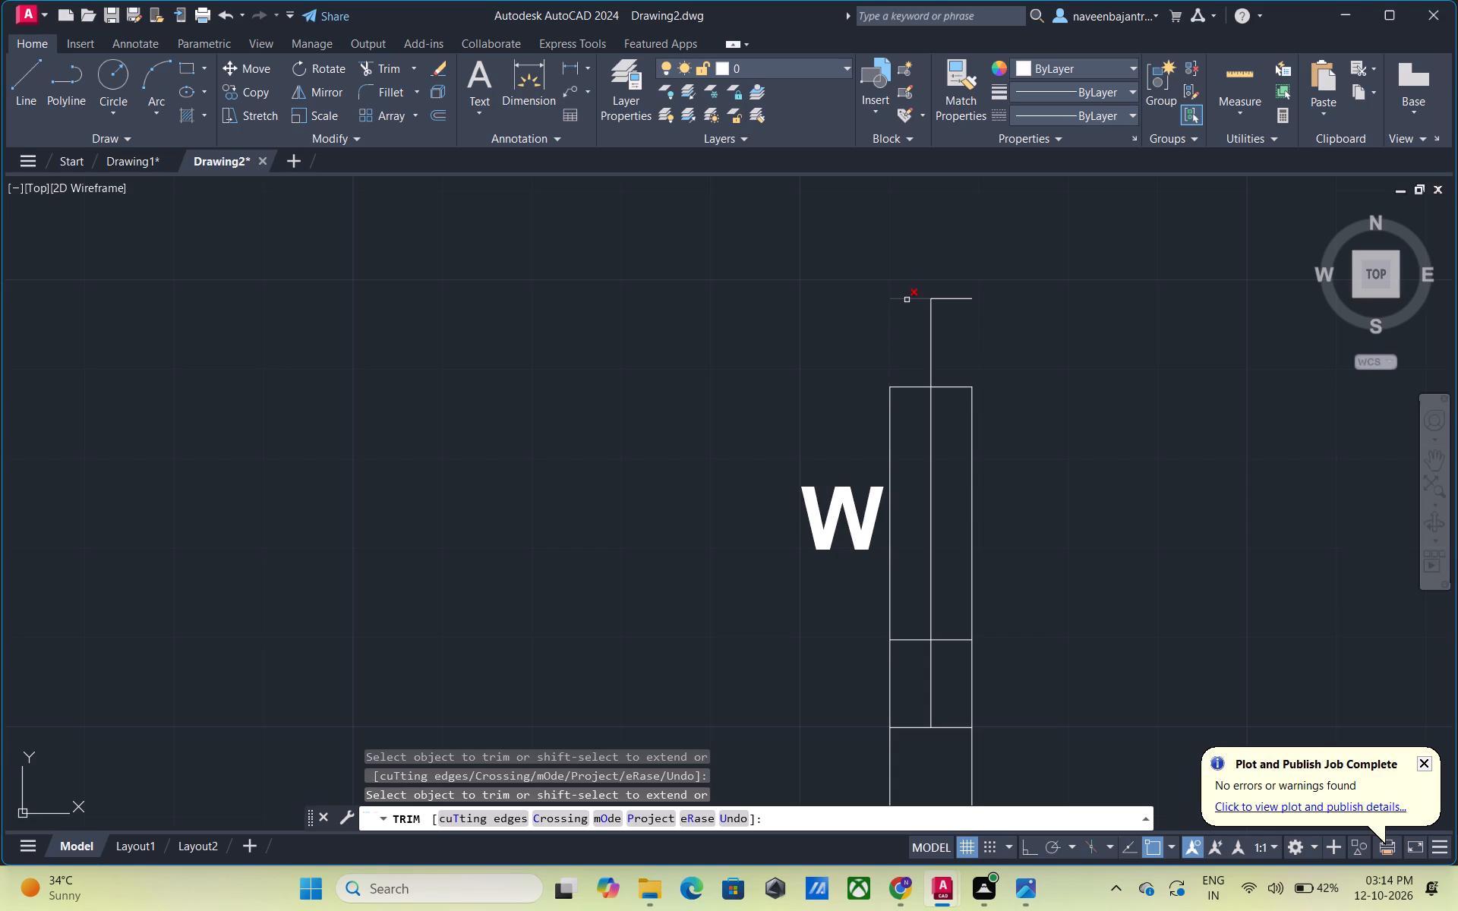
{"action": "left_click", "coordinate": [907, 300]}
{"action": "left_click", "coordinate": [949, 299]}
{"action": "left_click", "coordinate": [933, 329]}
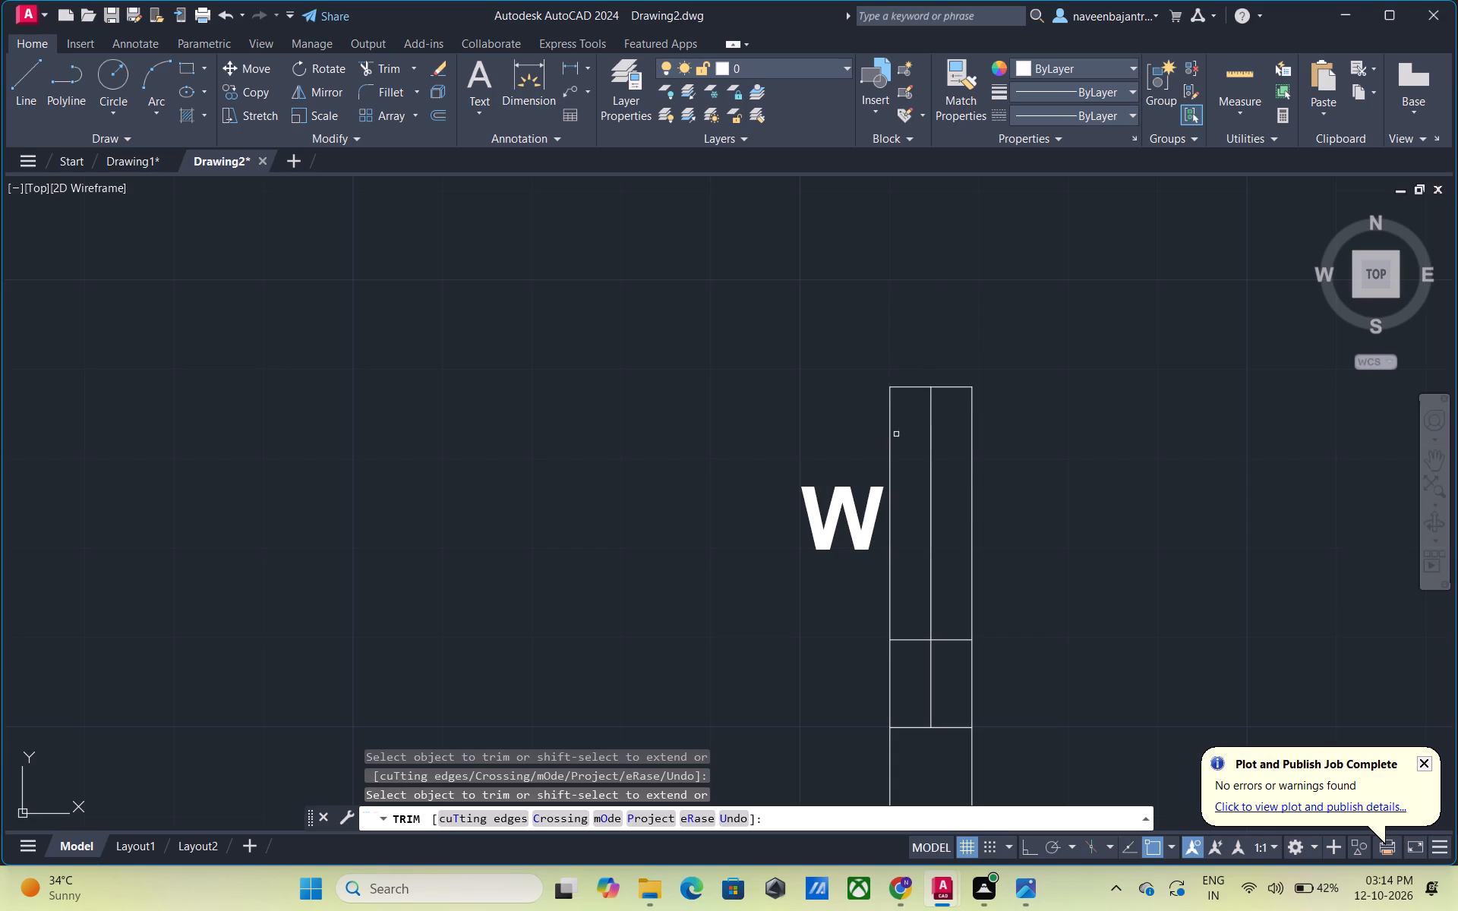
Trim away both sides, the top edge and the centre line of the middle section of the hall's southern west window.
{"action": "left_click", "coordinate": [892, 438]}
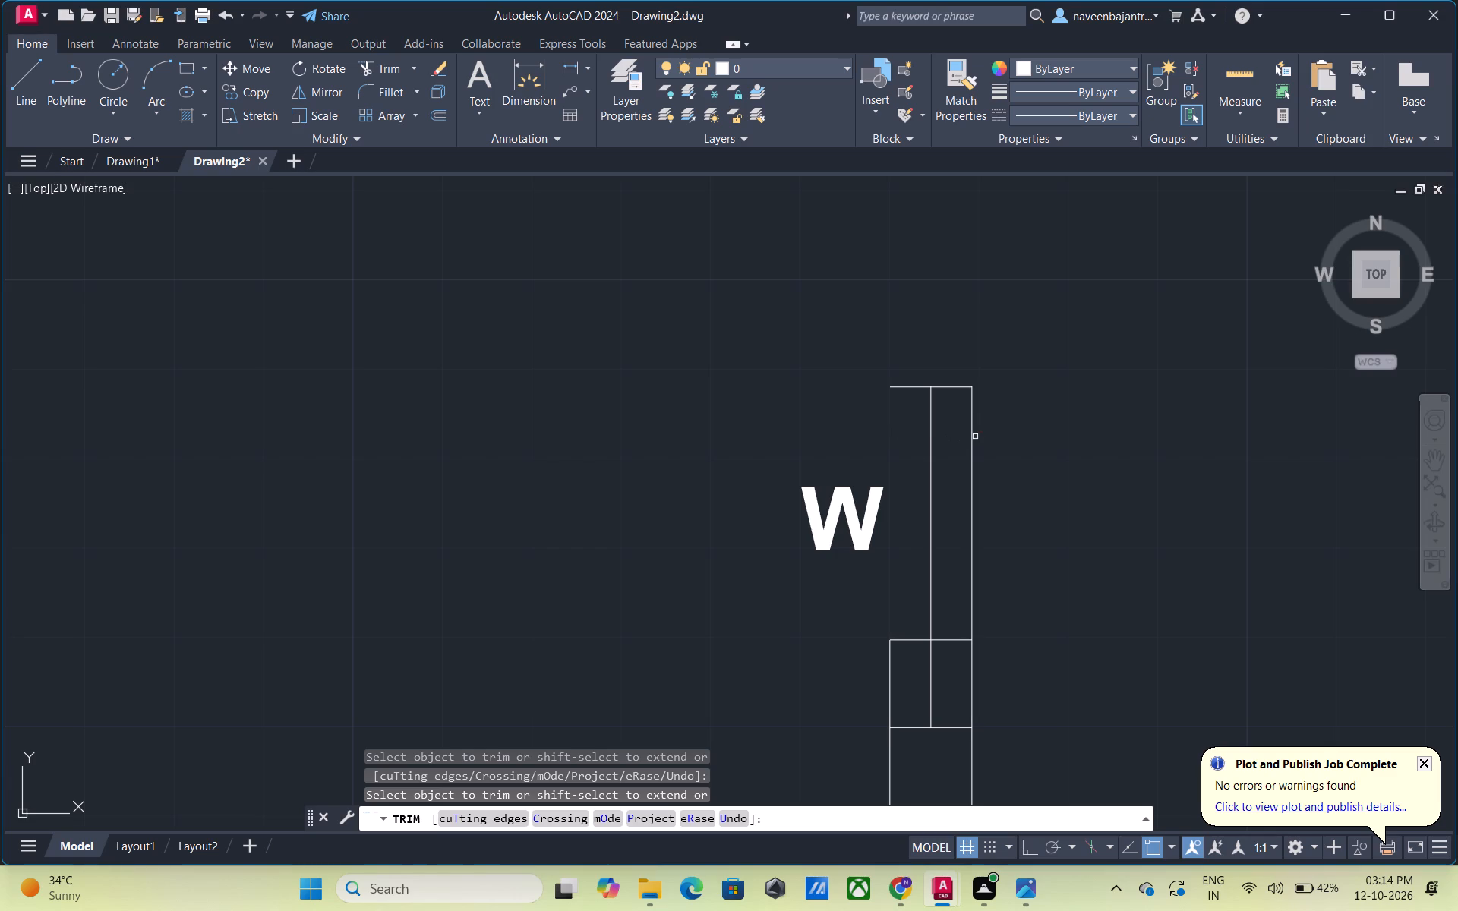
{"action": "left_click", "coordinate": [974, 440]}
{"action": "left_click", "coordinate": [967, 386]}
{"action": "left_click", "coordinate": [918, 386]}
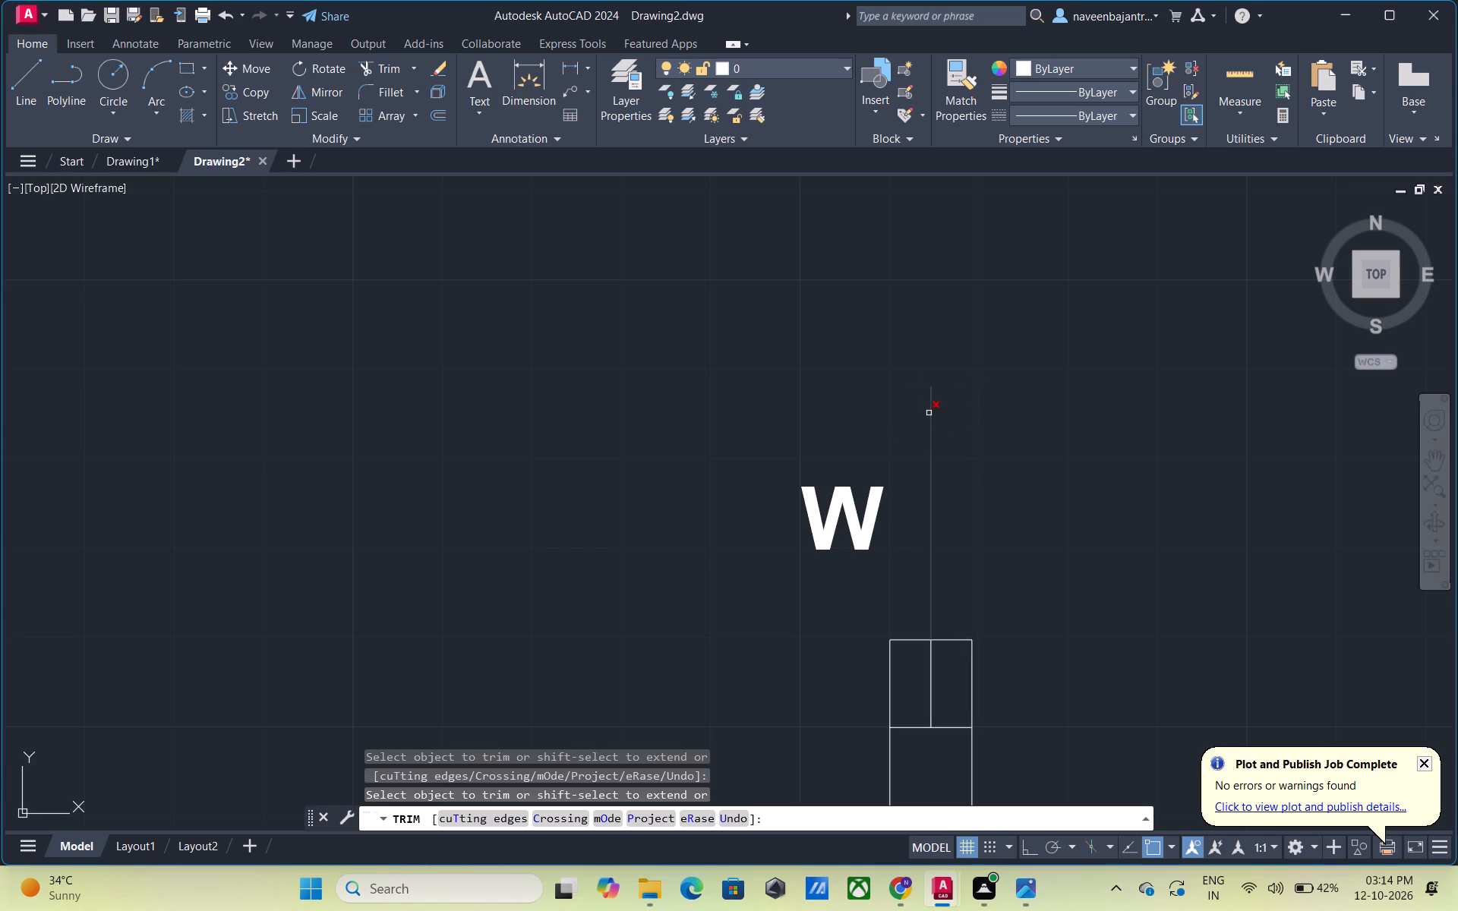
{"action": "left_click", "coordinate": [929, 413]}
Trim away the south end section of the hall's southern west window, including its sides, top edge and centre line.
{"action": "scroll", "coordinate": [929, 413], "scroll_direction": "down", "scroll_amount": 2}
{"action": "middle_click_drag", "start_coordinate": [931, 428], "coordinate": [955, 360]}
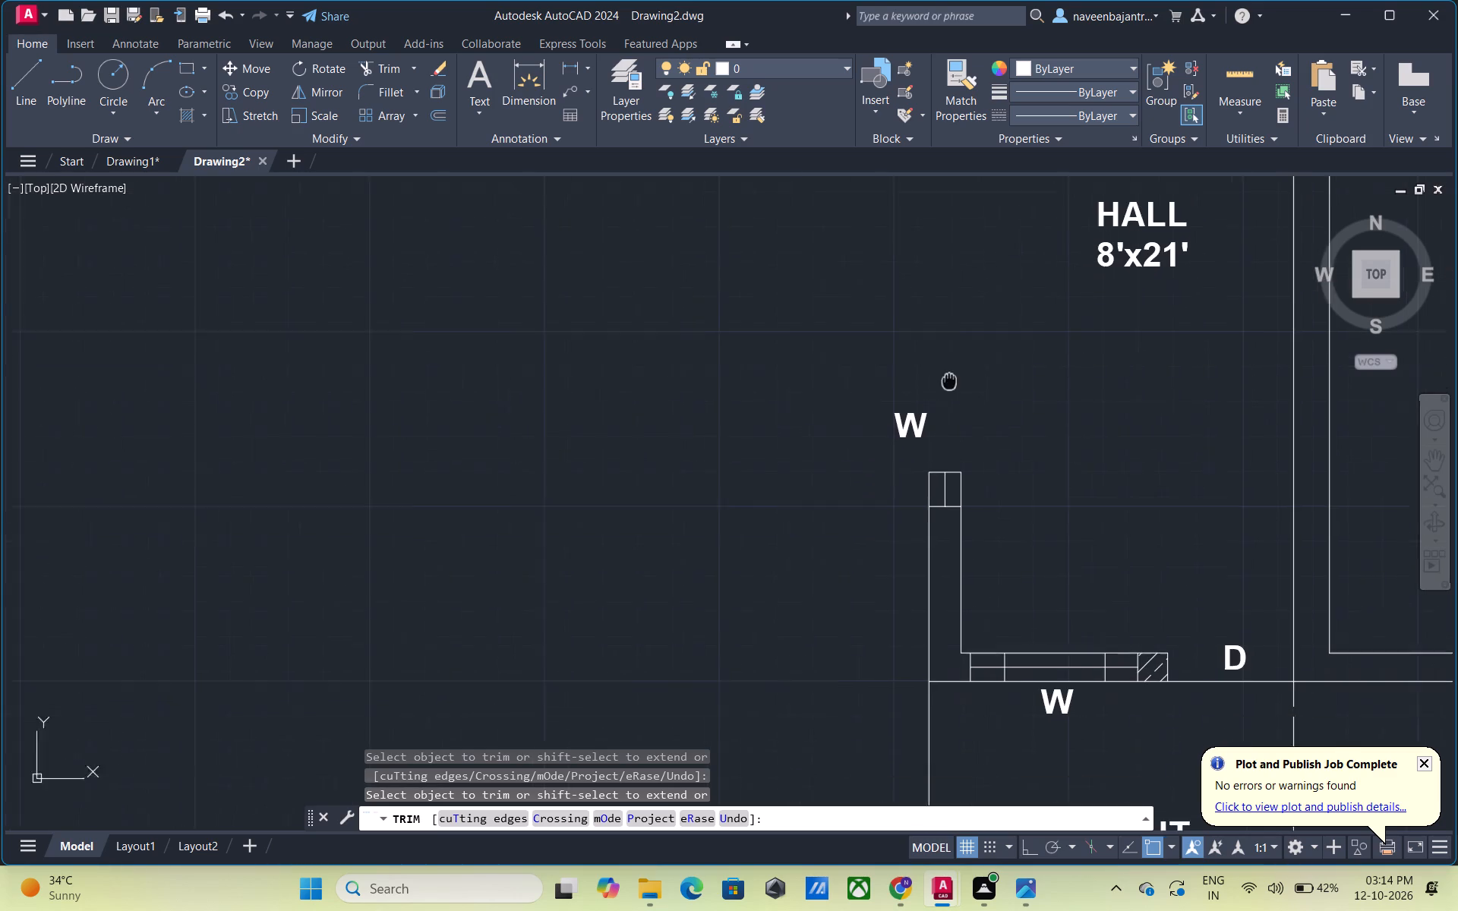
{"action": "middle_click_drag", "start_coordinate": [955, 360], "coordinate": [968, 293]}
{"action": "scroll", "coordinate": [971, 383], "scroll_direction": "up", "scroll_amount": 2}
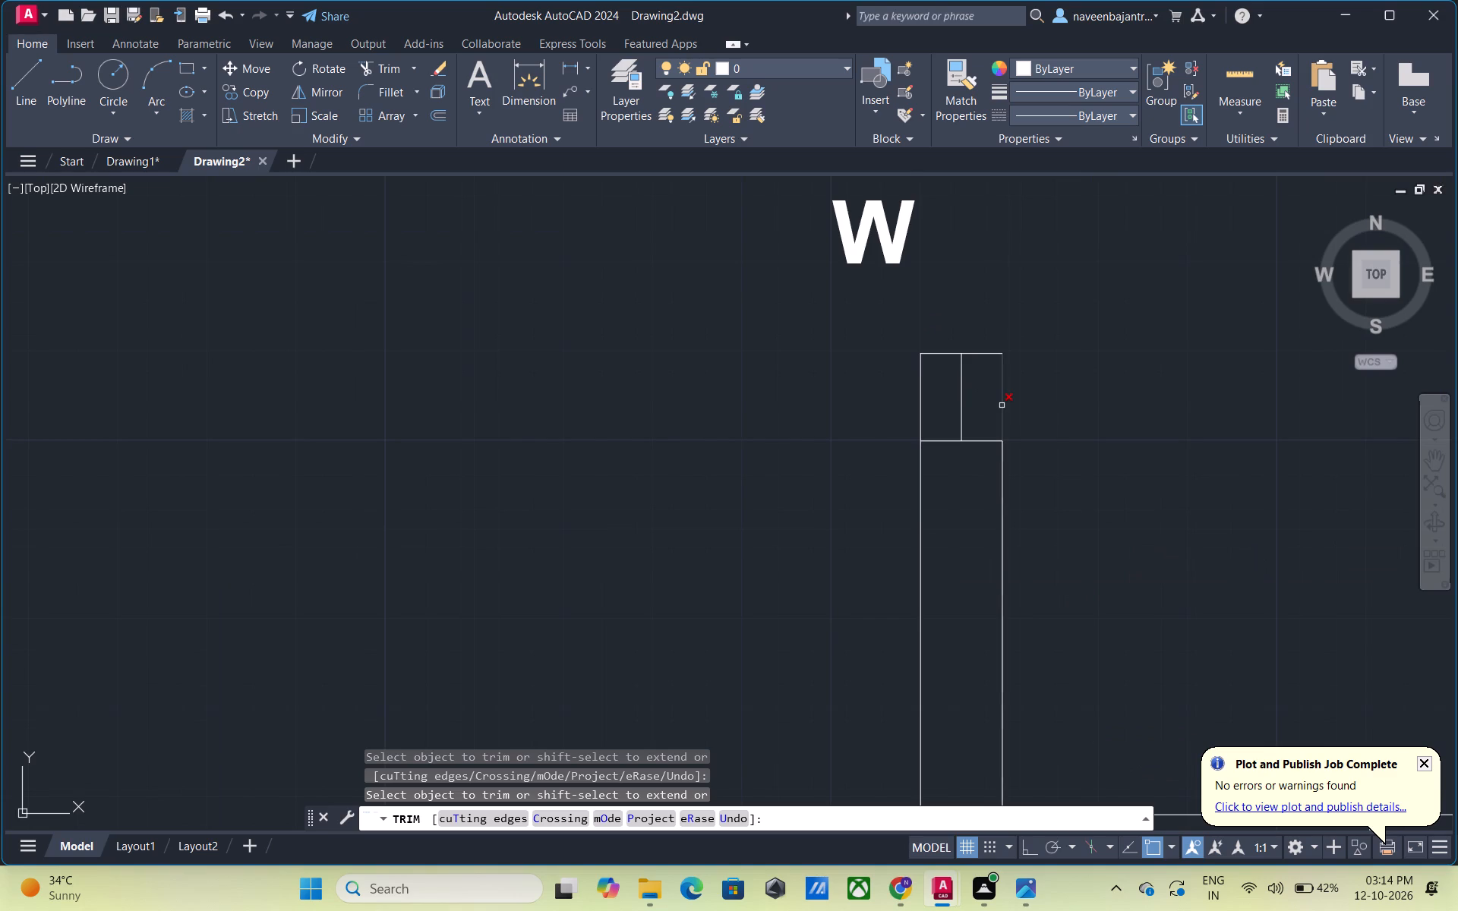
{"action": "left_click", "coordinate": [1002, 405]}
{"action": "left_click", "coordinate": [920, 399]}
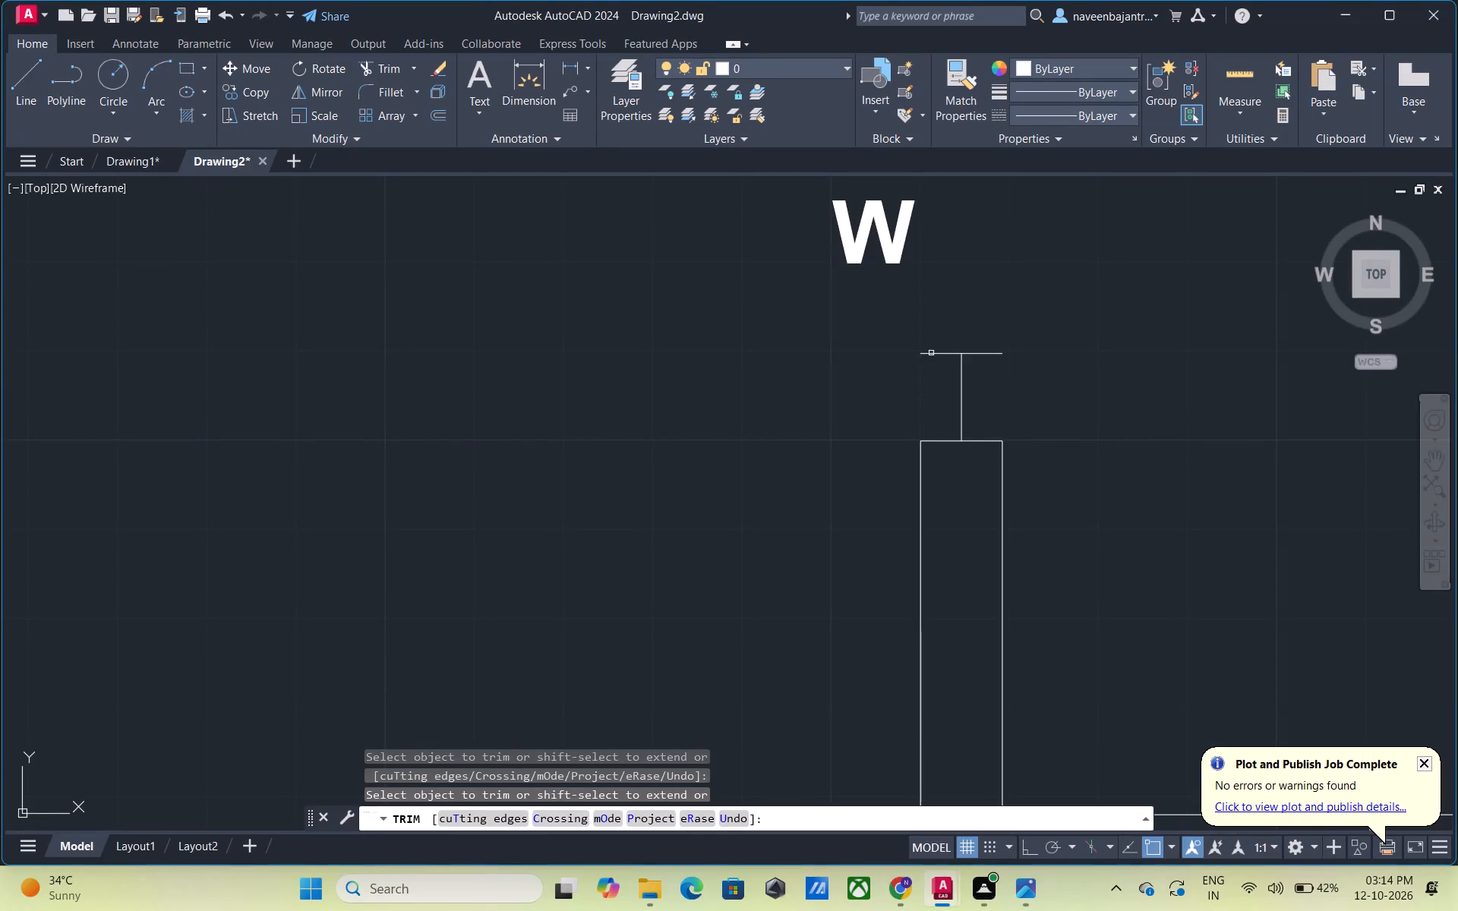
{"action": "left_click", "coordinate": [932, 352]}
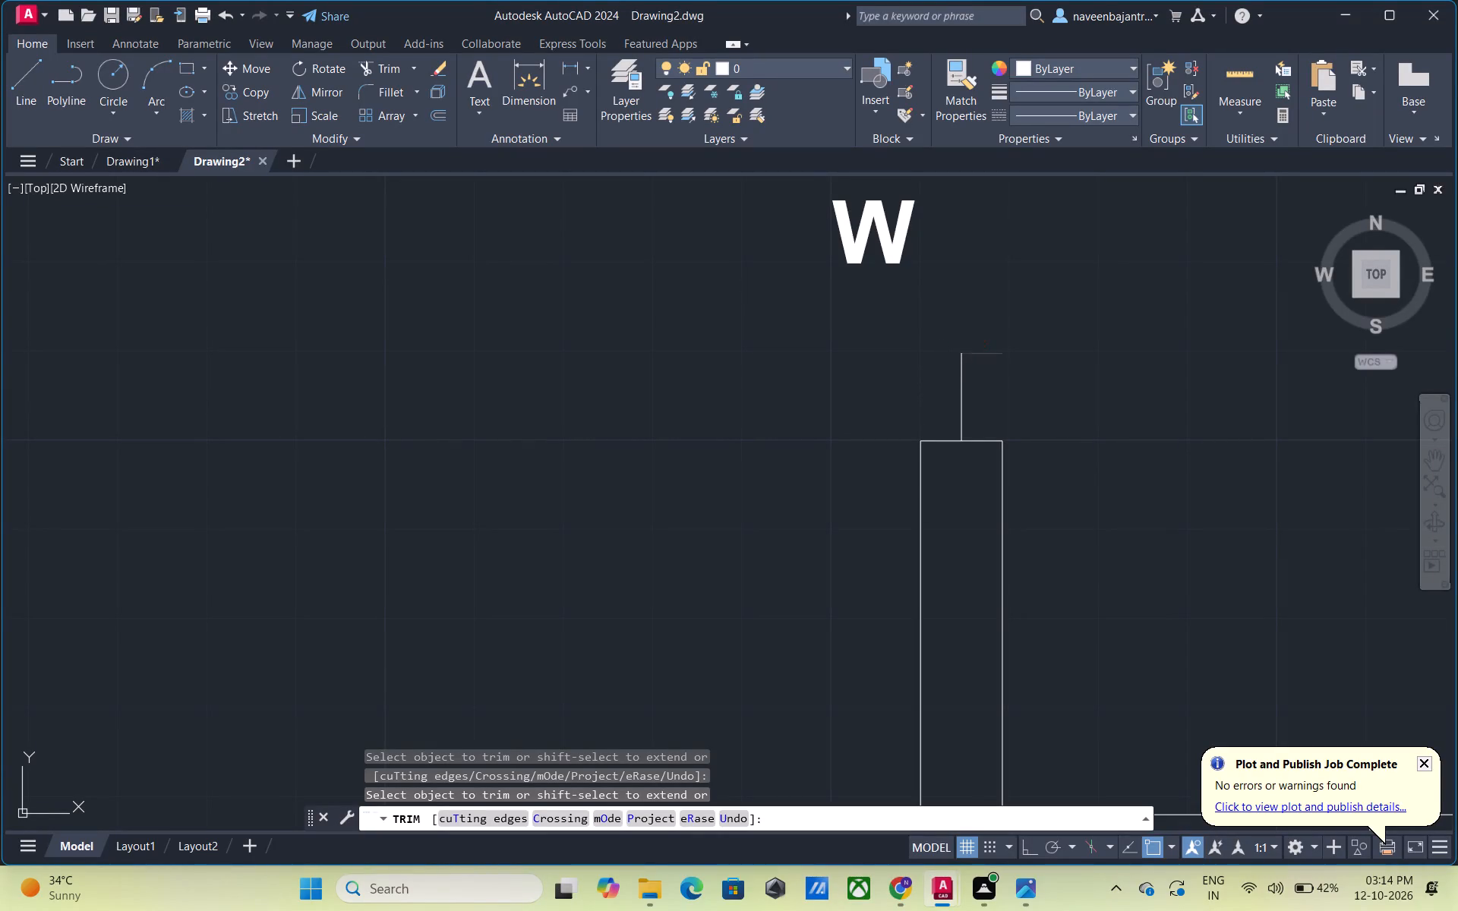
{"action": "left_click", "coordinate": [975, 353]}
{"action": "left_click", "coordinate": [961, 374]}
Trim away both west wall lines between the hall's southern west window and the sitout, plus the short edge capping them.
{"action": "scroll", "coordinate": [951, 440], "scroll_direction": "down", "scroll_amount": 2}
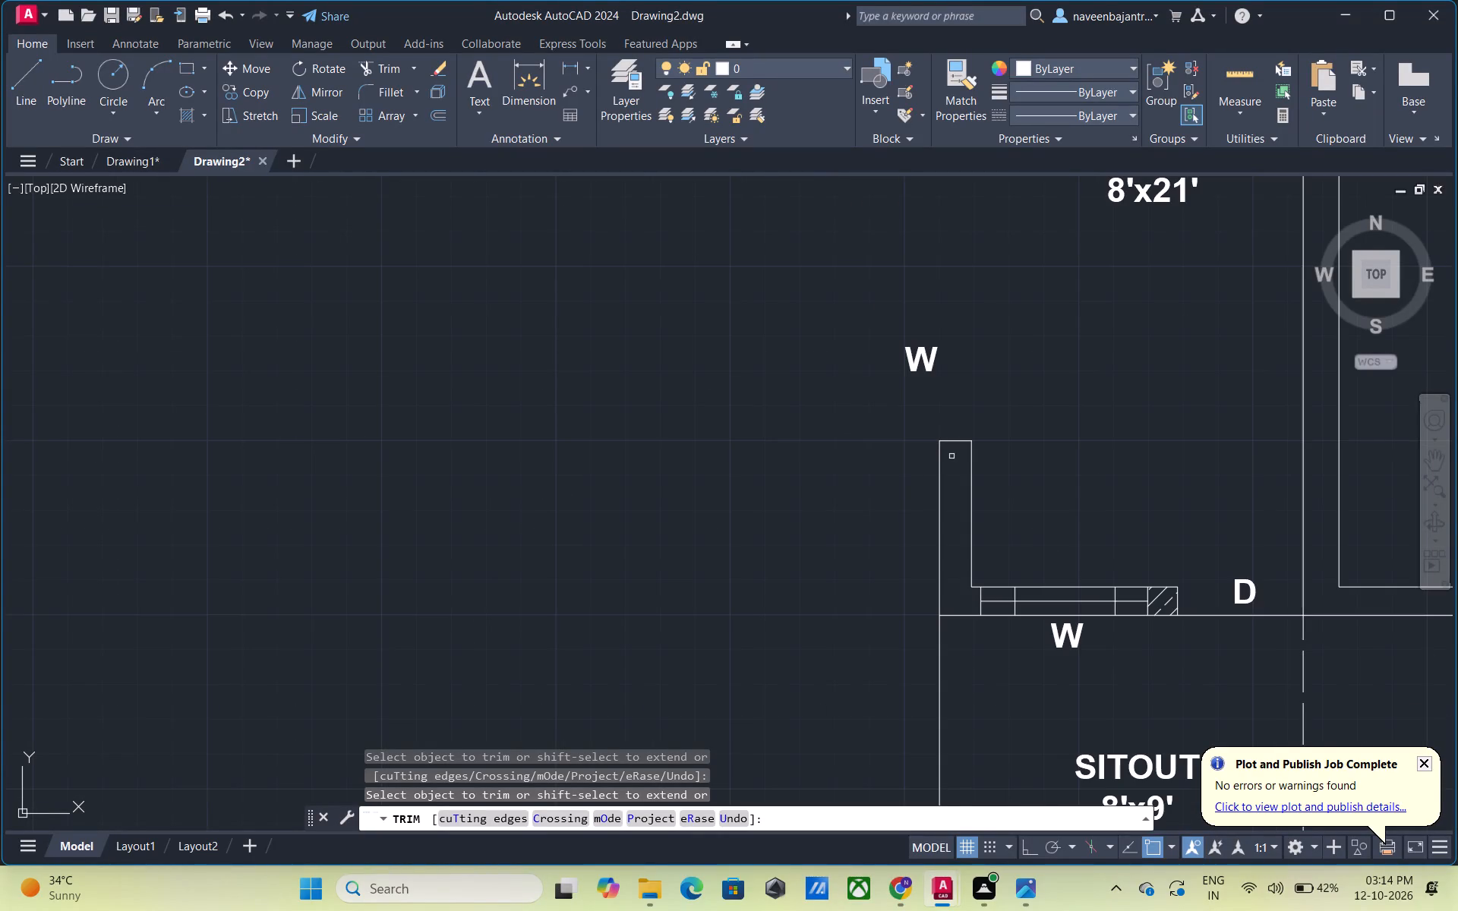
{"action": "middle_click_drag", "start_coordinate": [951, 459], "coordinate": [931, 345]}
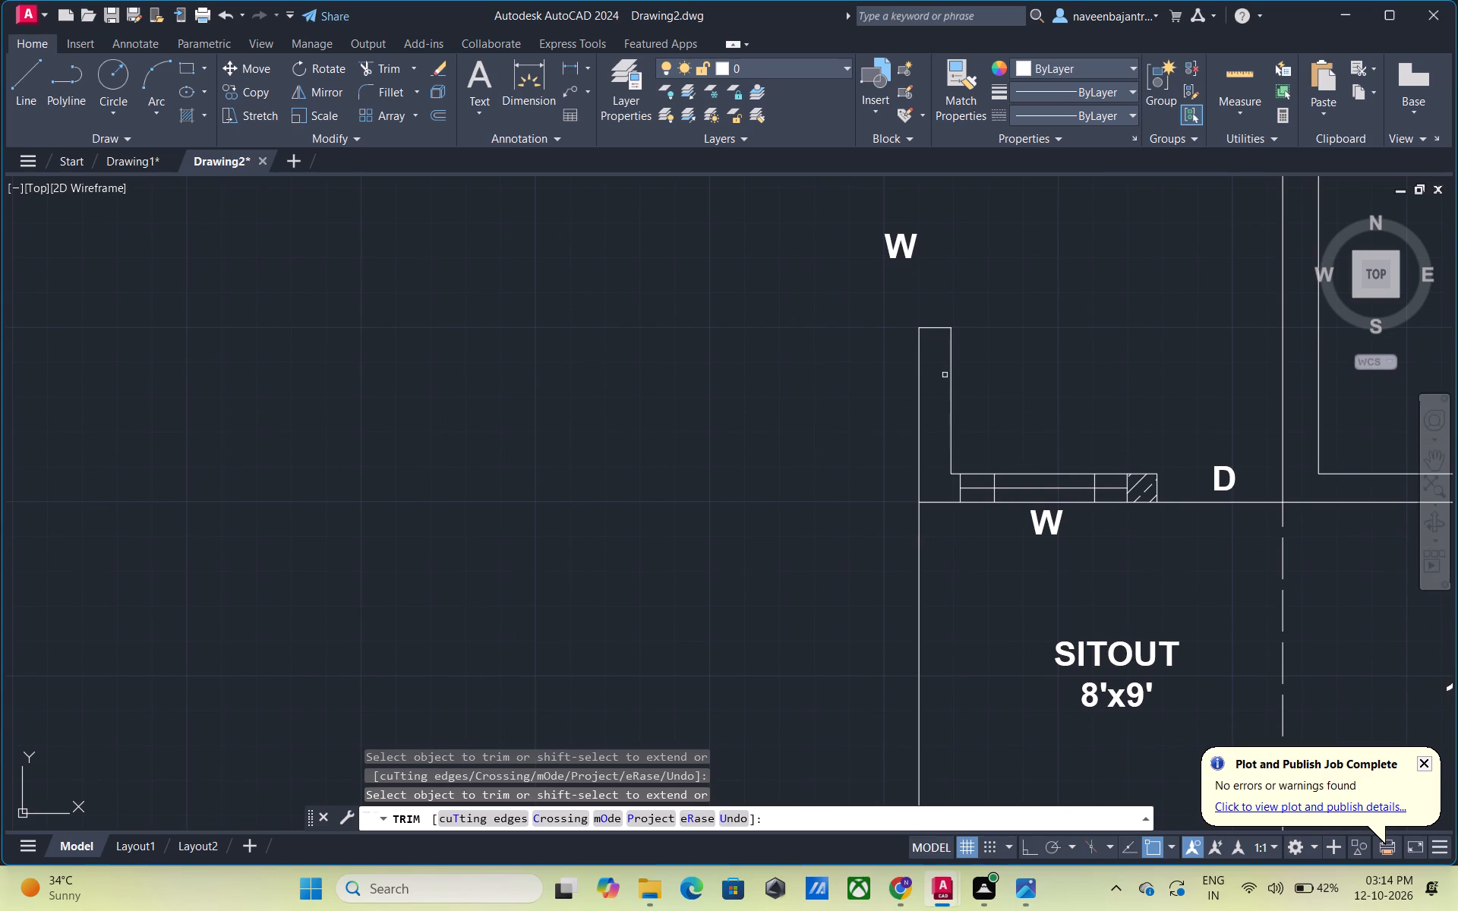
{"action": "left_click", "coordinate": [950, 385]}
{"action": "left_click", "coordinate": [921, 374]}
{"action": "left_click", "coordinate": [938, 326]}
Trim away the west end section of the window between hall and sitout, plus the inner wall line stub beside it.
{"action": "middle_click_drag", "start_coordinate": [945, 429], "coordinate": [838, 320]}
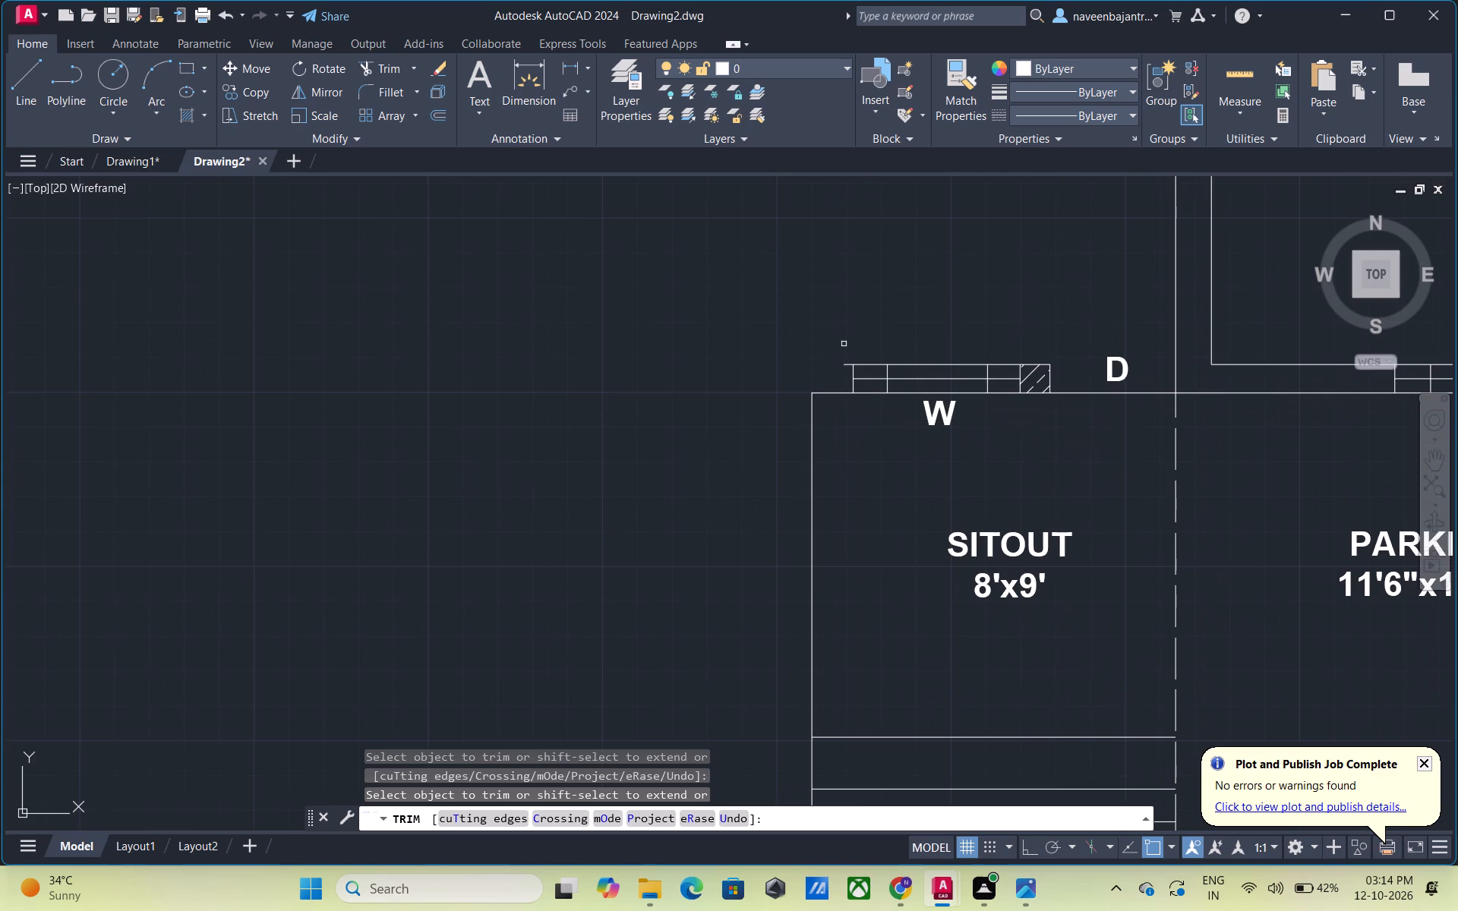
{"action": "scroll", "coordinate": [850, 358], "scroll_direction": "up", "scroll_amount": 2}
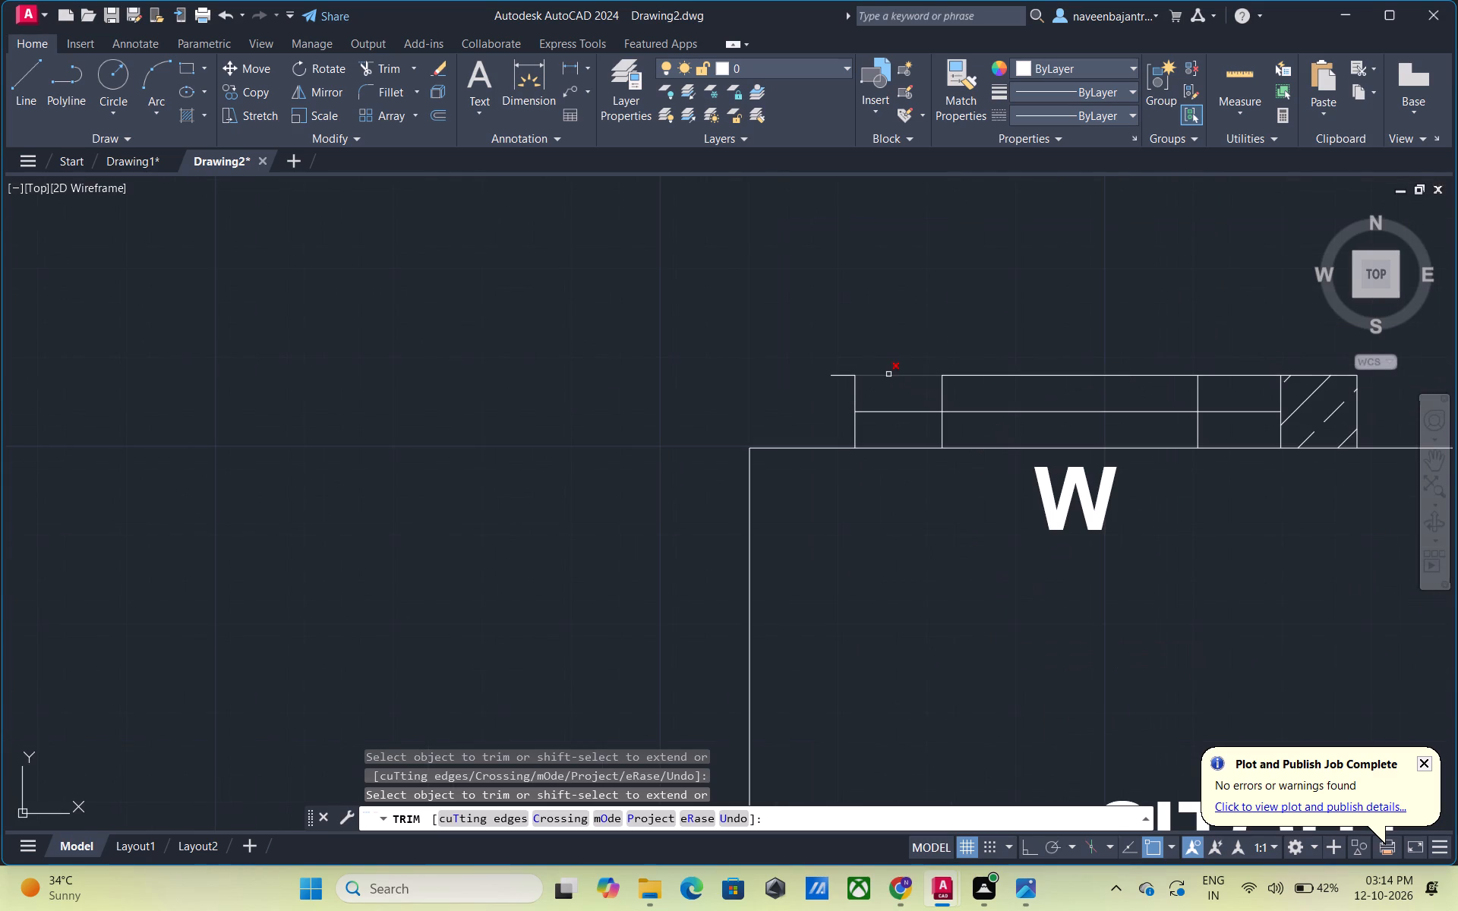
{"action": "left_click", "coordinate": [888, 374]}
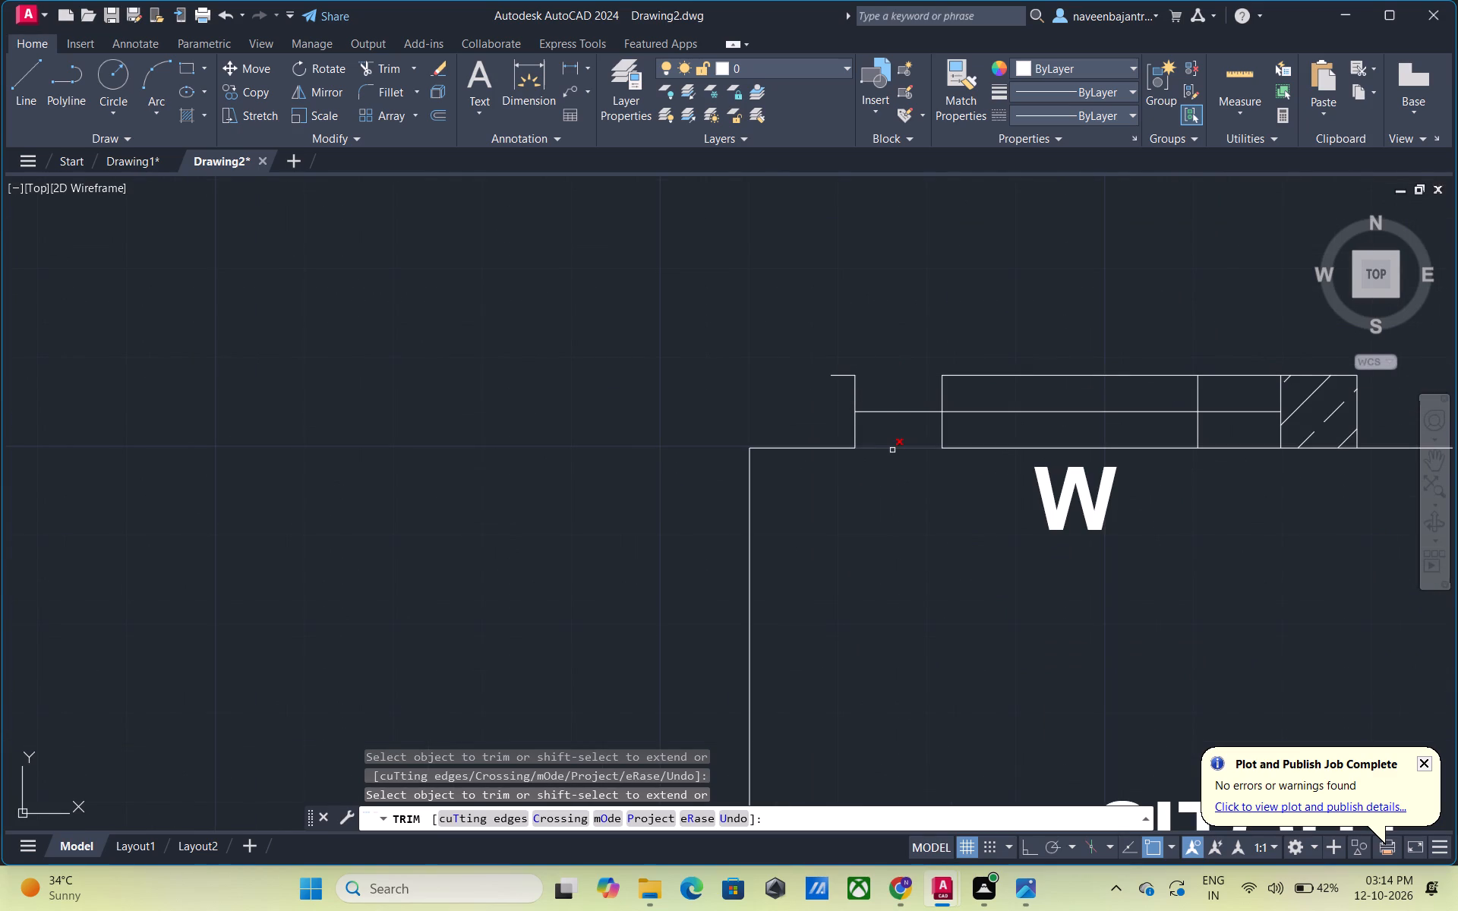
{"action": "left_click", "coordinate": [894, 449]}
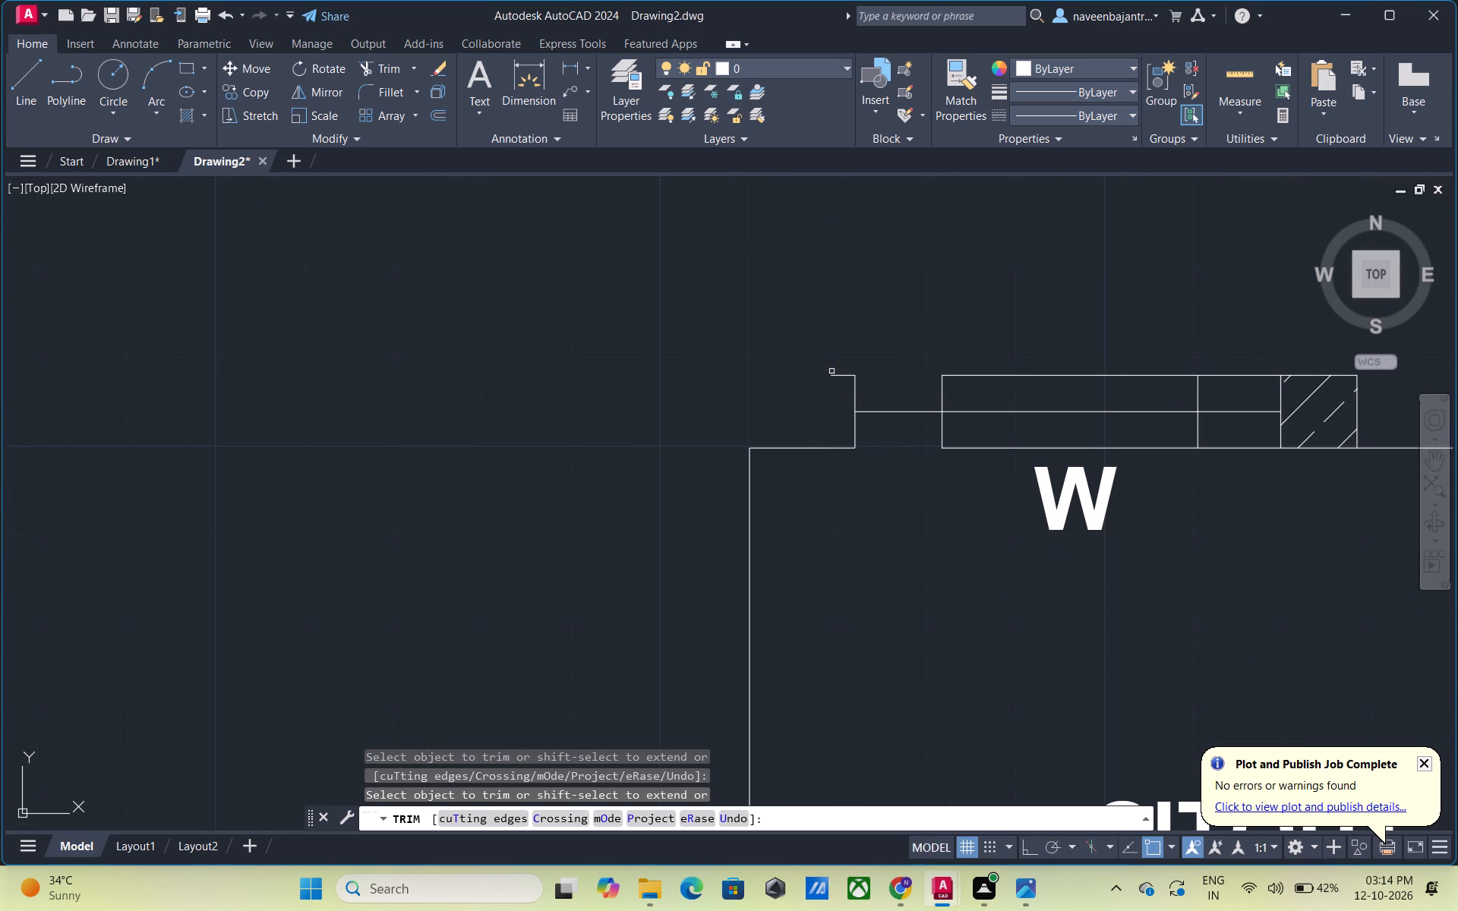
{"action": "left_click", "coordinate": [836, 374]}
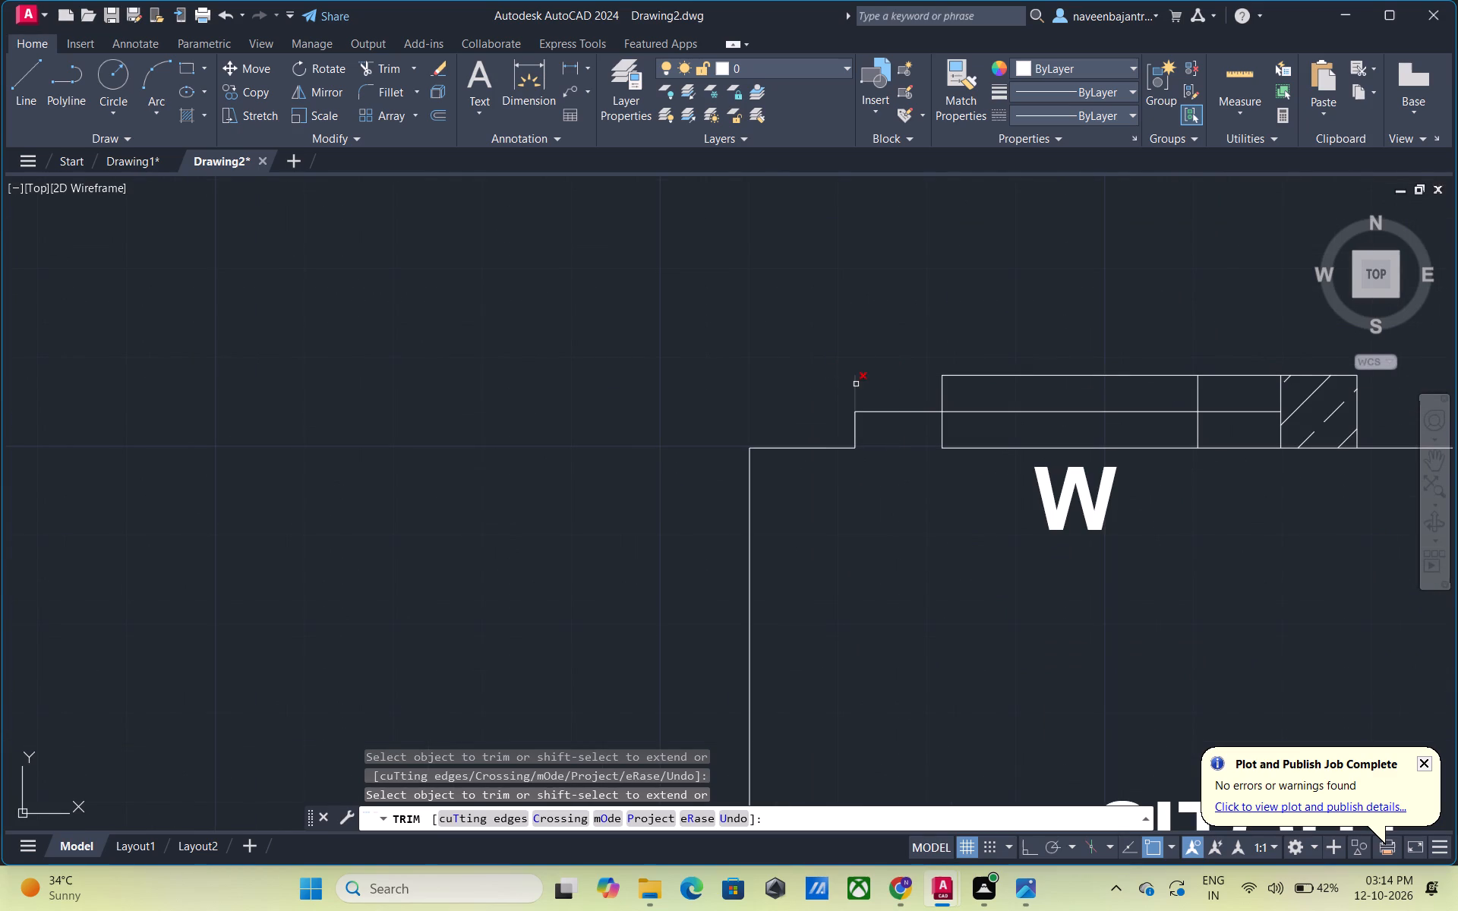
{"action": "left_click", "coordinate": [856, 384]}
{"action": "left_click", "coordinate": [854, 432]}
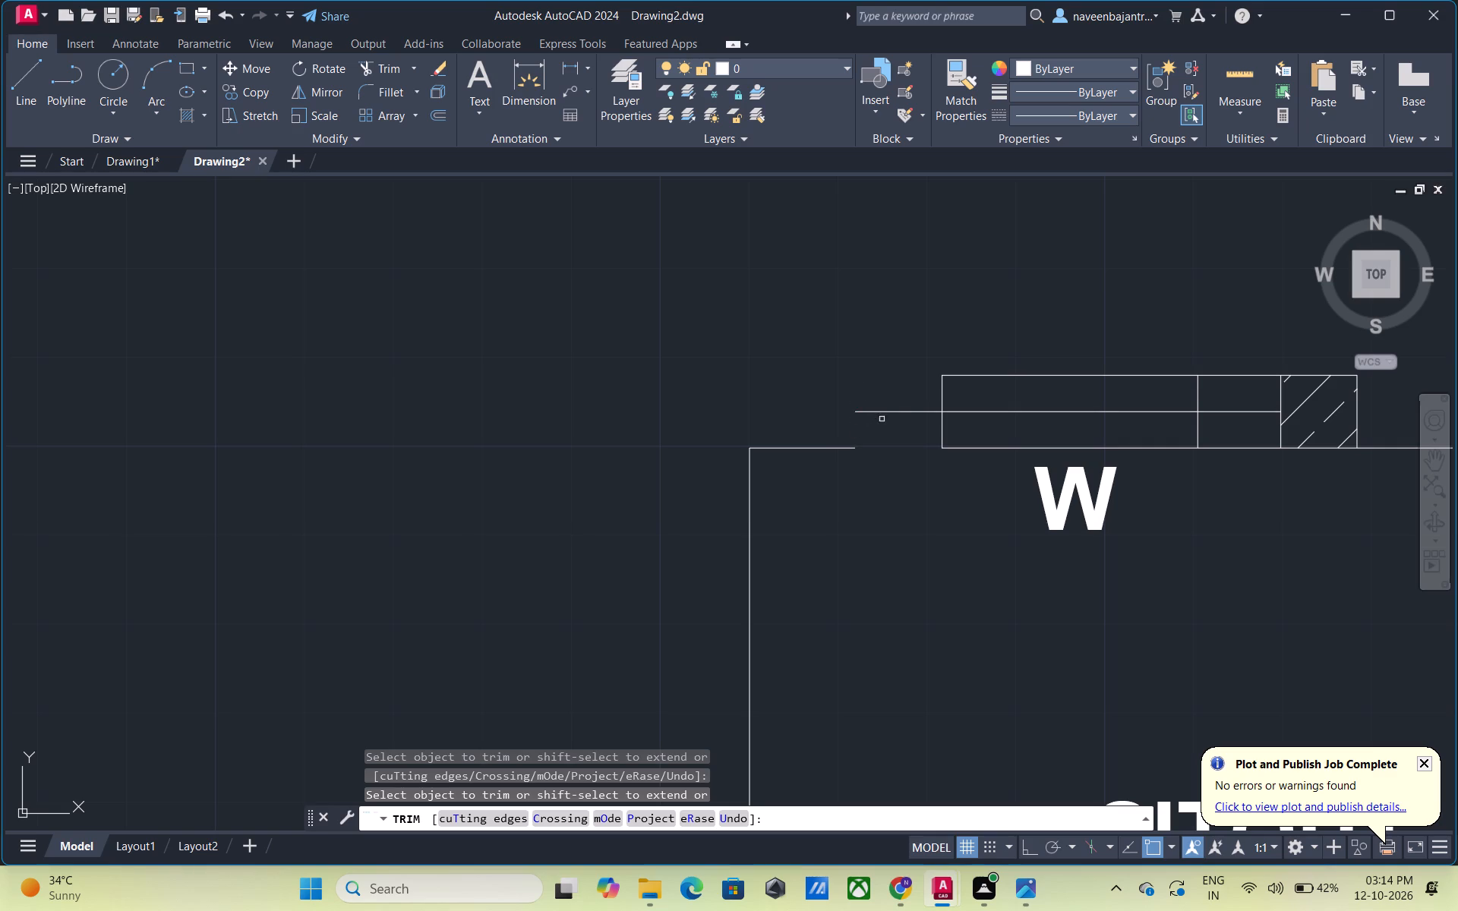
{"action": "left_click", "coordinate": [896, 413]}
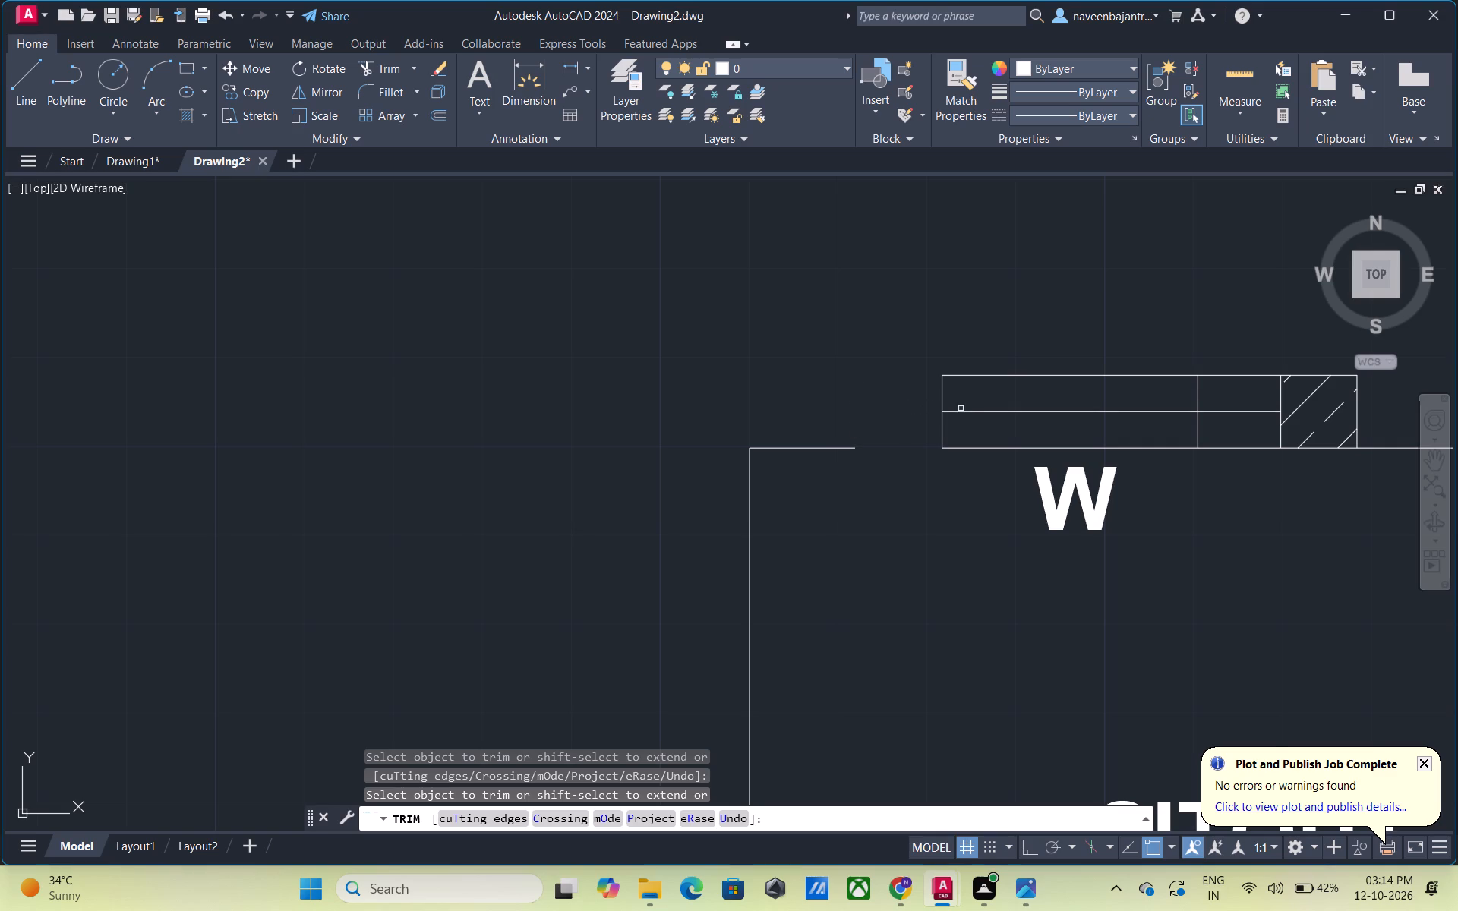
Trim away the centre line, west edge and both long sides of the middle section of the hall–sitout window.
{"action": "left_click", "coordinate": [968, 409]}
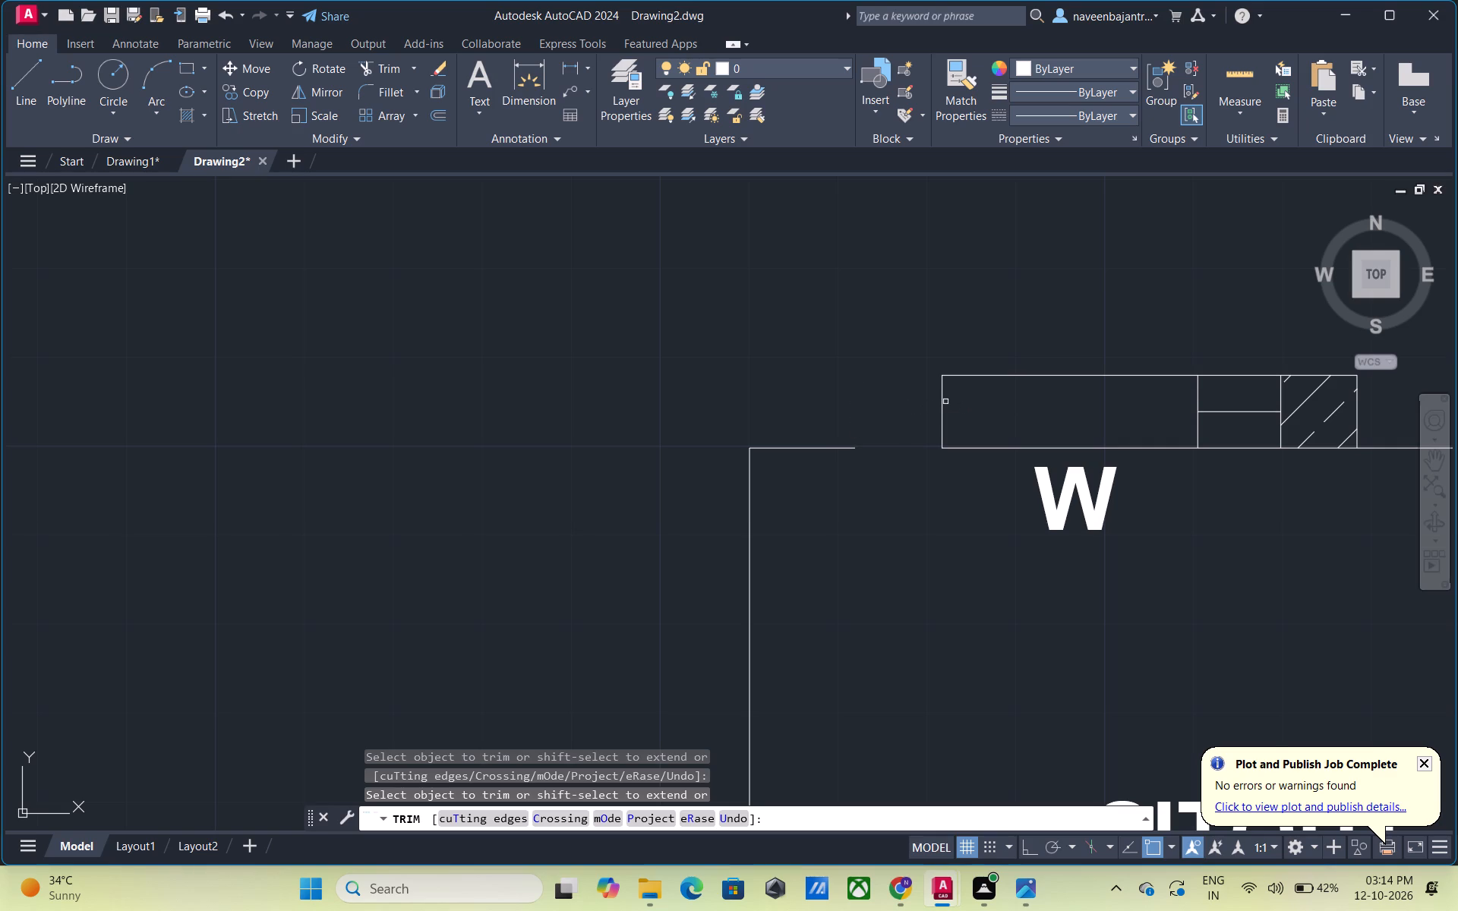
{"action": "left_click", "coordinate": [942, 405]}
{"action": "left_click_drag", "start_coordinate": [983, 377], "coordinate": [983, 386]}
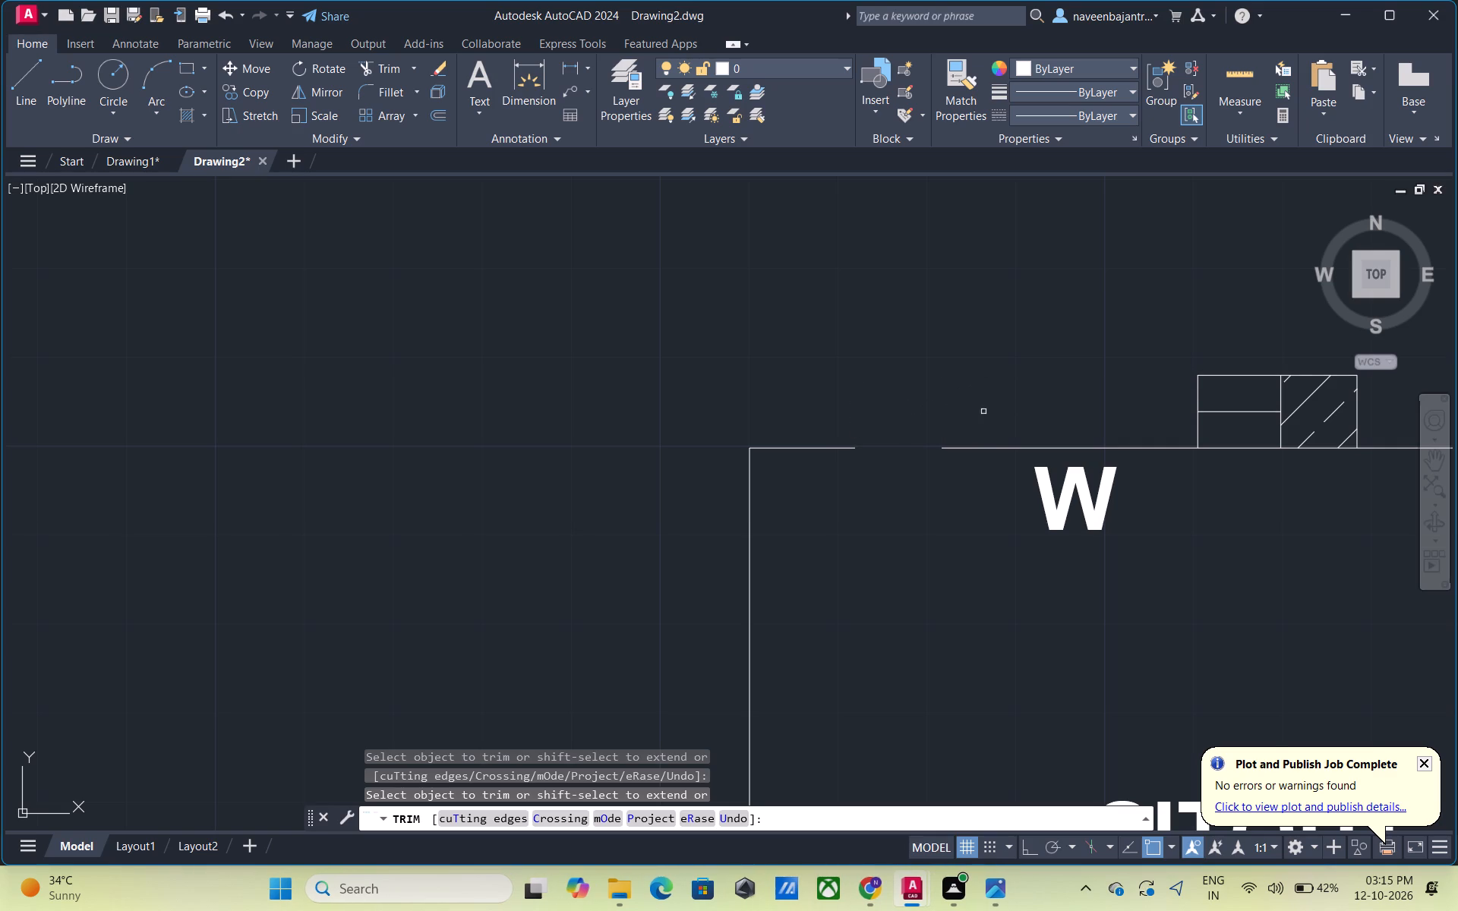
{"action": "left_click", "coordinate": [983, 446]}
Trim away the east end section of the hall–sitout window, up to the hatched block beside the door.
{"action": "left_click", "coordinate": [1235, 449]}
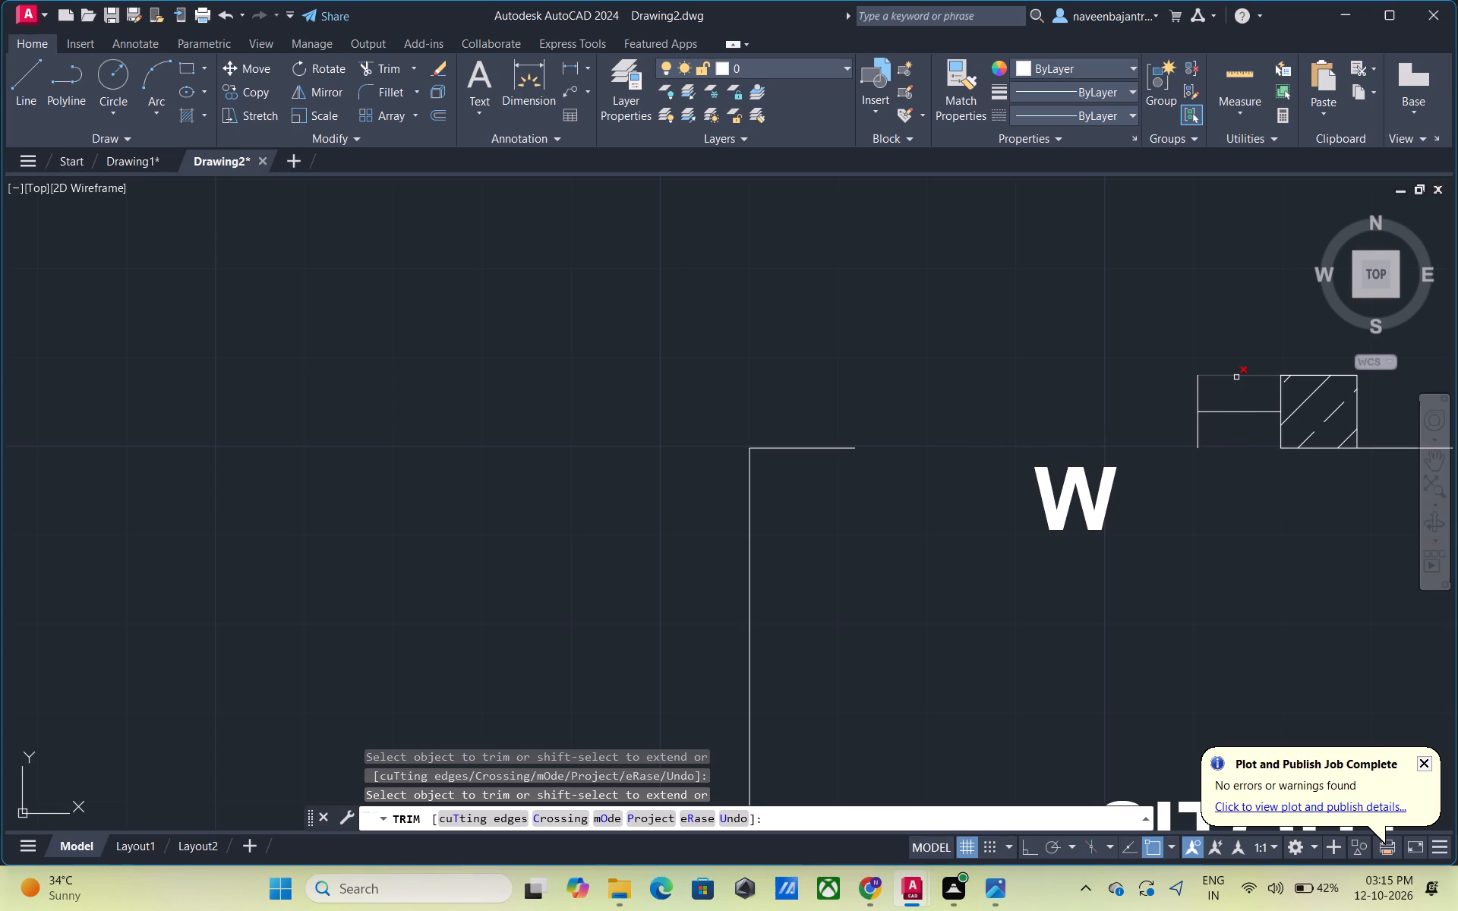
{"action": "left_click", "coordinate": [1236, 377]}
{"action": "left_click", "coordinate": [1237, 414]}
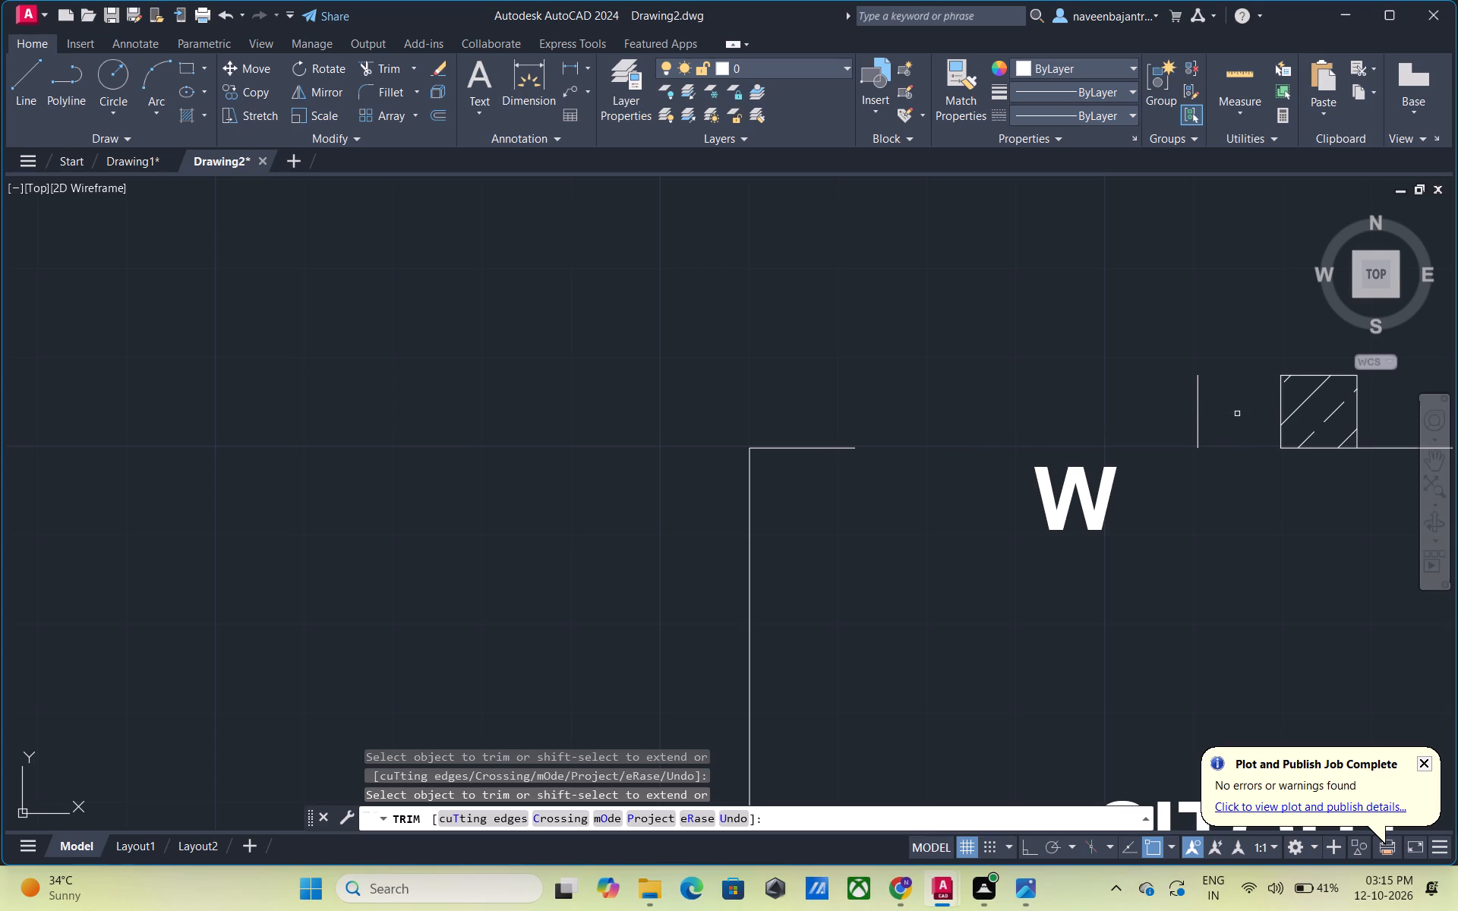
{"action": "left_click", "coordinate": [1200, 391]}
Trim away the wall line stub at the sitout's northwest corner and the sitout's west boundary line down to the steps.
{"action": "left_click", "coordinate": [805, 446]}
{"action": "middle_click_drag", "start_coordinate": [893, 589], "coordinate": [885, 383]}
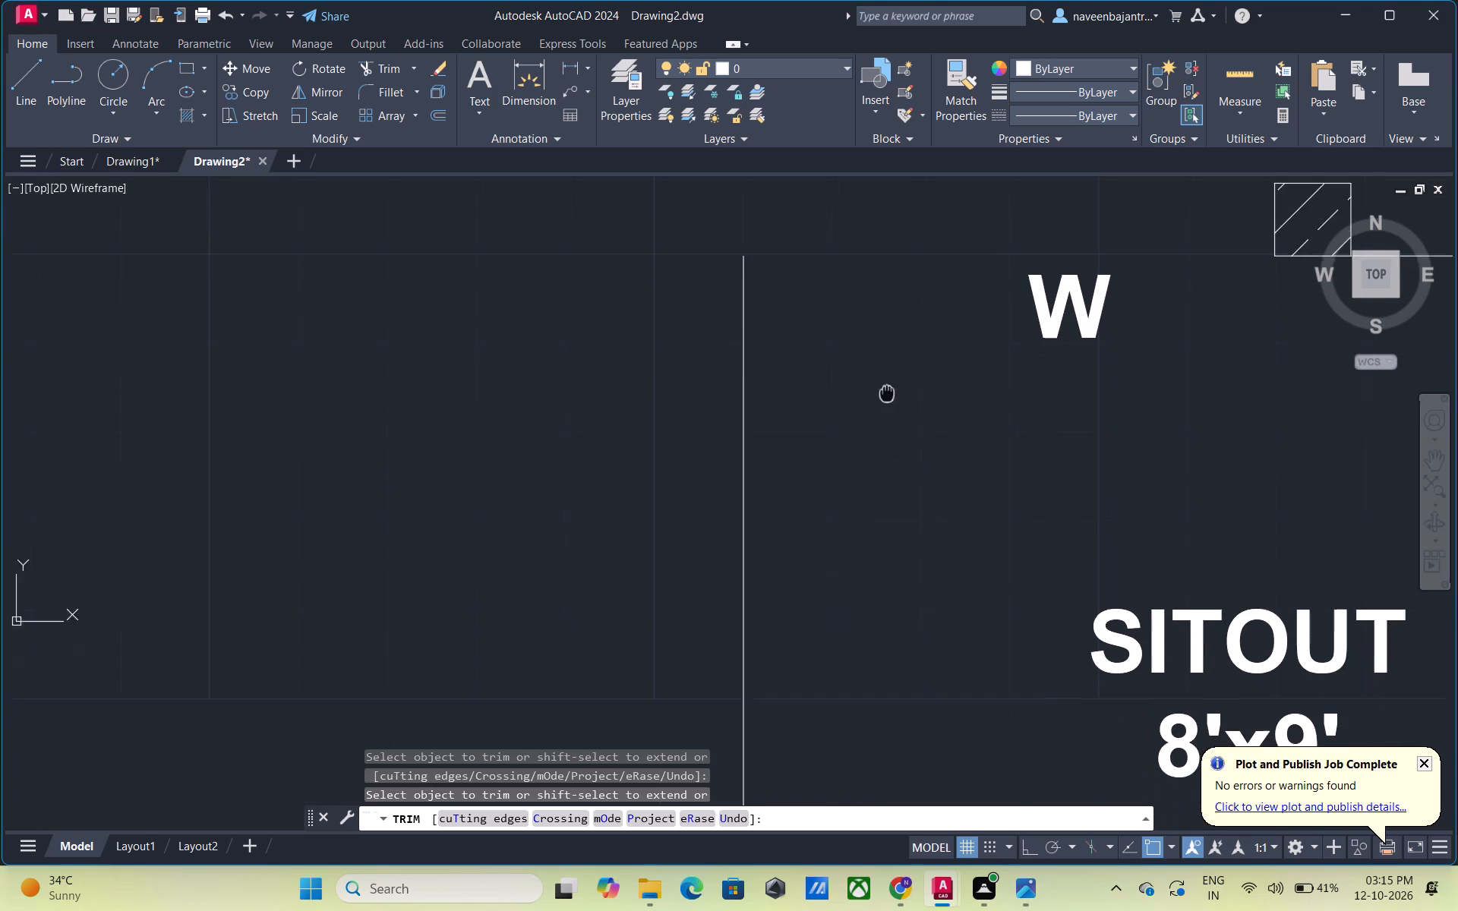
{"action": "middle_click_drag", "start_coordinate": [885, 383], "coordinate": [882, 368]}
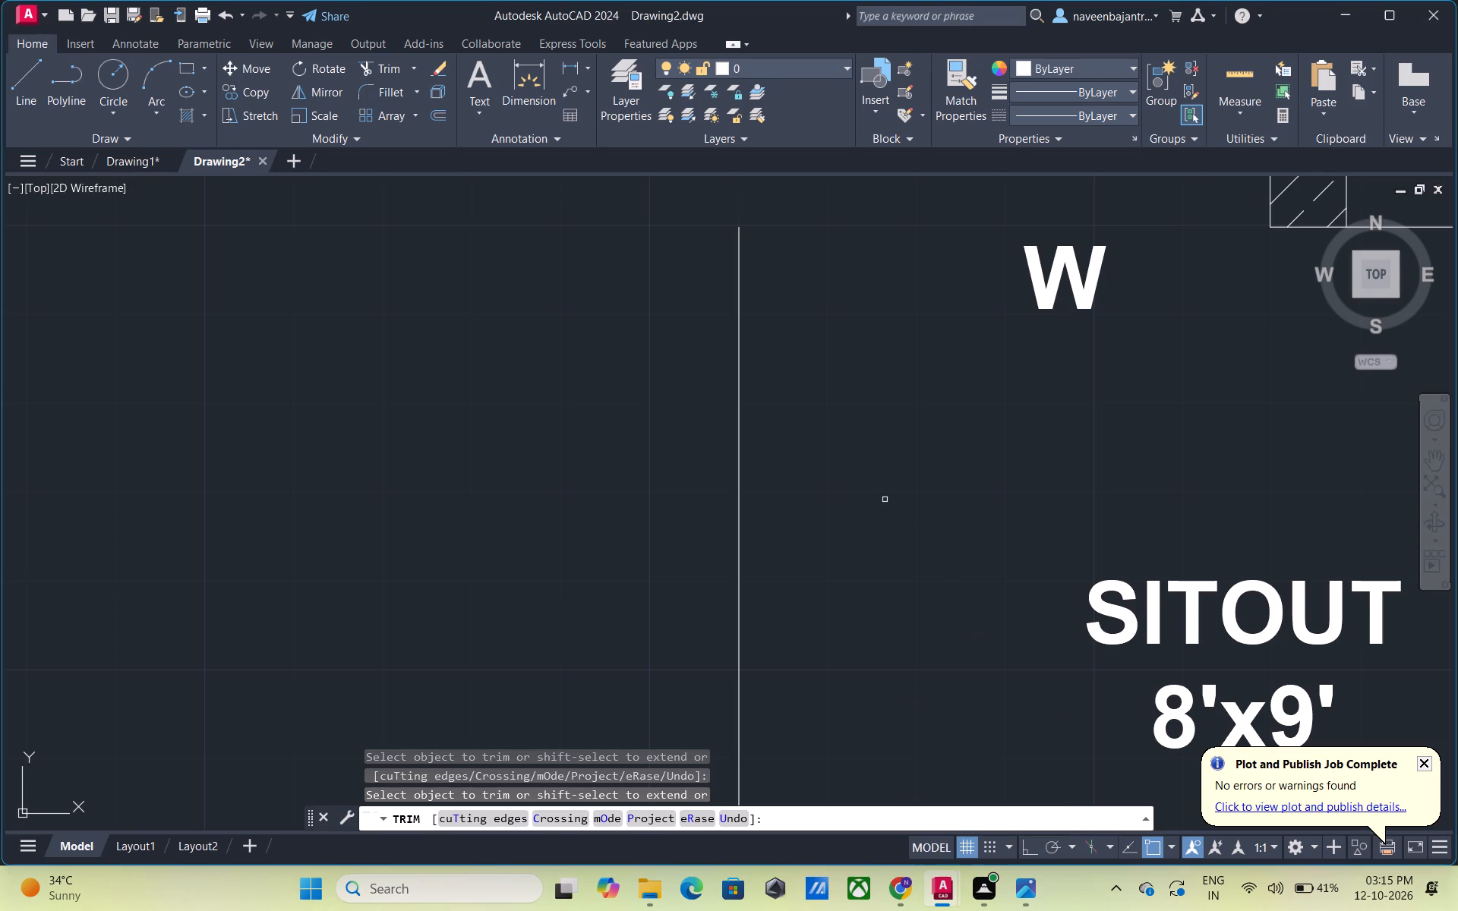
{"action": "scroll", "coordinate": [883, 499], "scroll_direction": "down", "scroll_amount": 2}
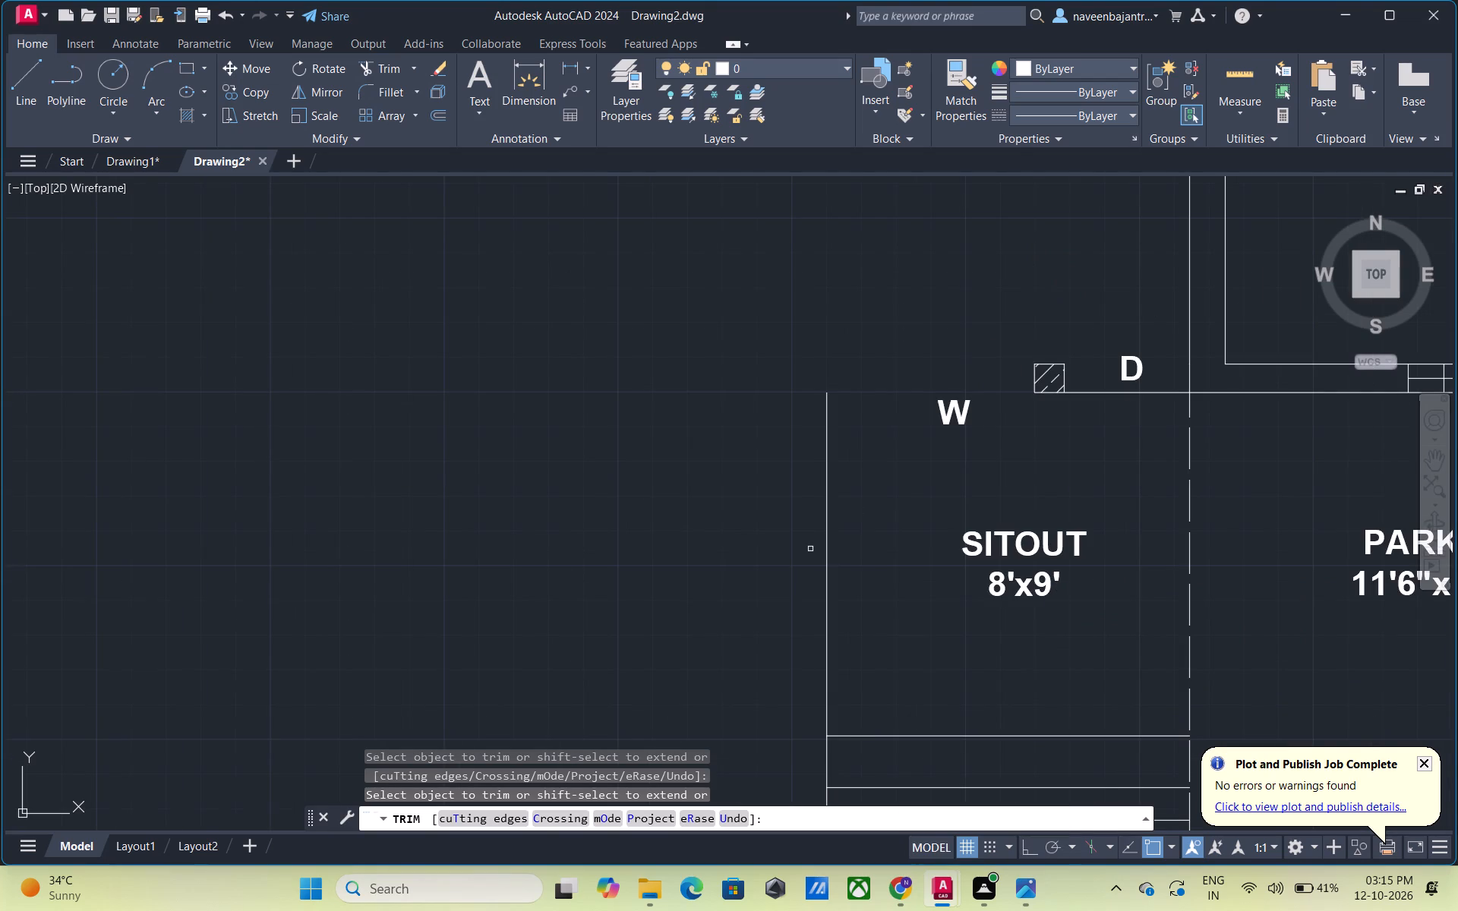
{"action": "left_click", "coordinate": [825, 534]}
Trim away the four inner tread lines of the entrance steps south of the sitout.
{"action": "scroll", "coordinate": [825, 534], "scroll_direction": "down", "scroll_amount": 4}
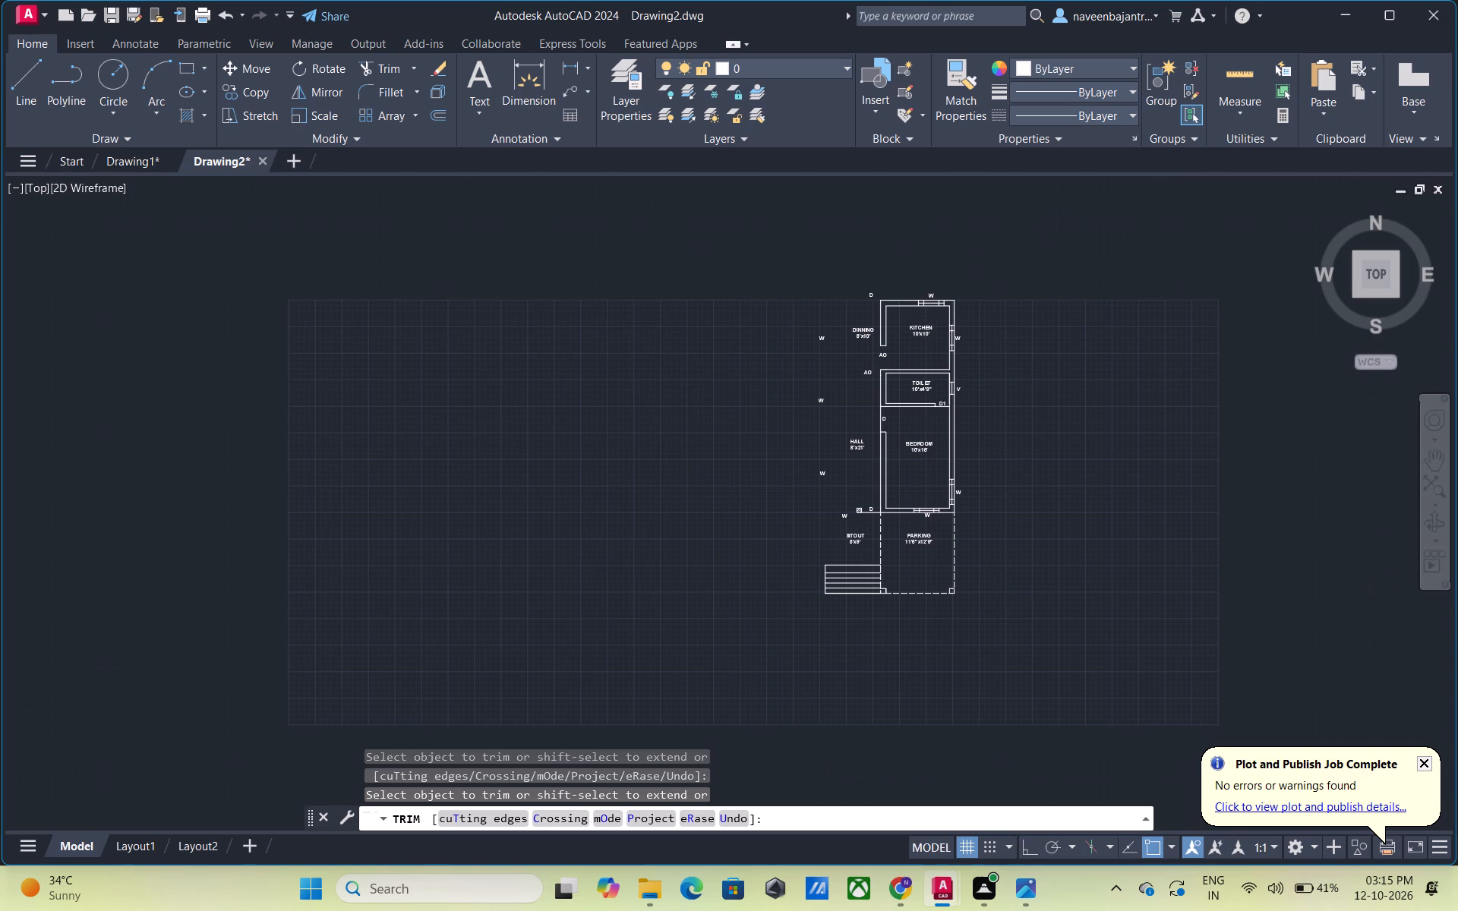
{"action": "scroll", "coordinate": [825, 534], "scroll_direction": "up", "scroll_amount": 1}
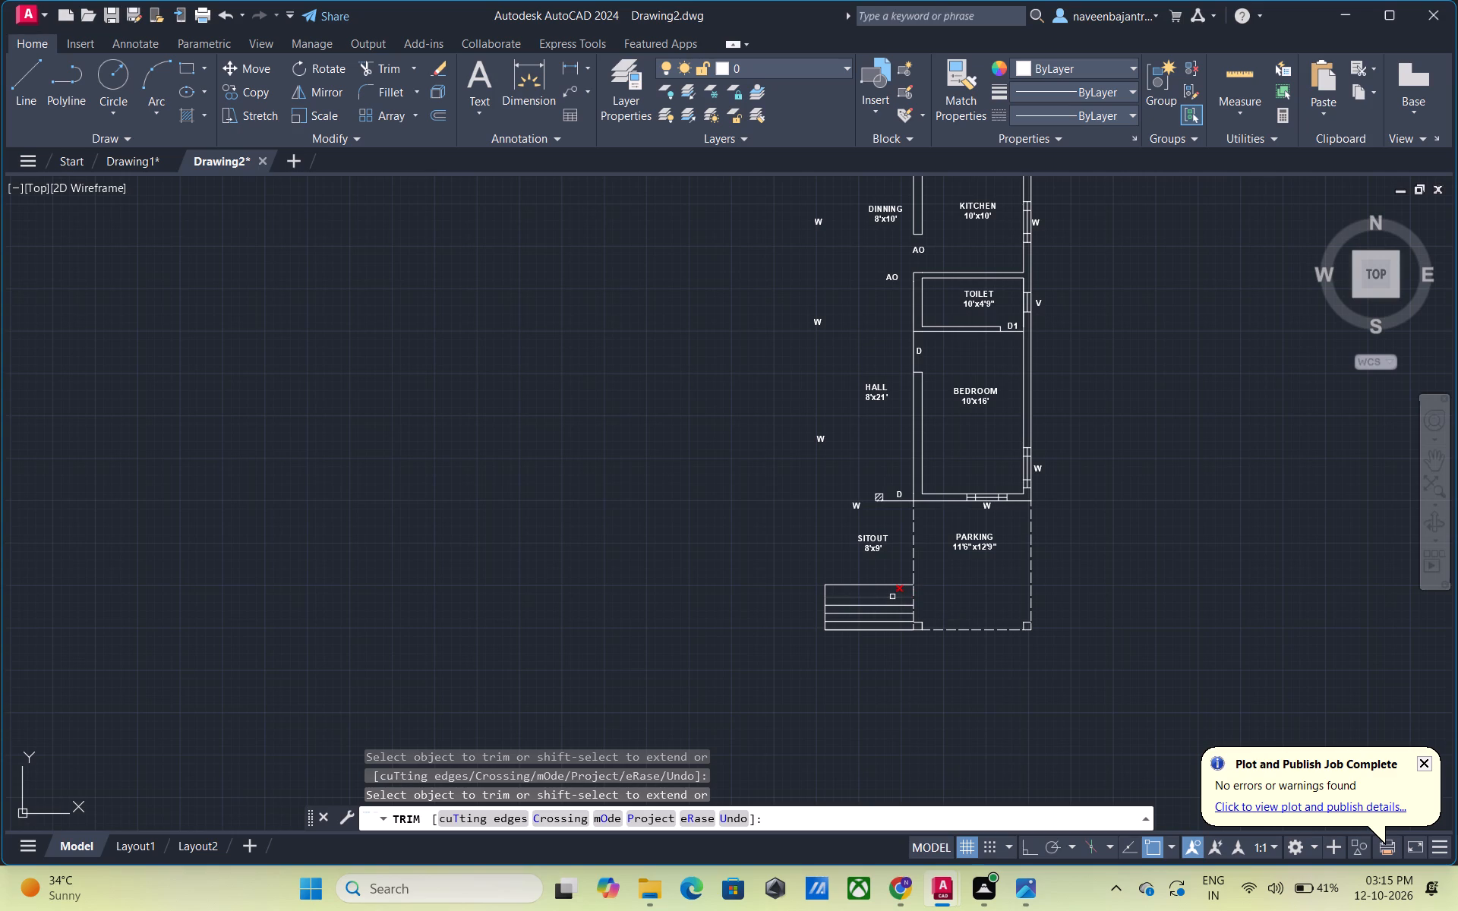
{"action": "left_click", "coordinate": [892, 597]}
{"action": "left_click", "coordinate": [884, 603]}
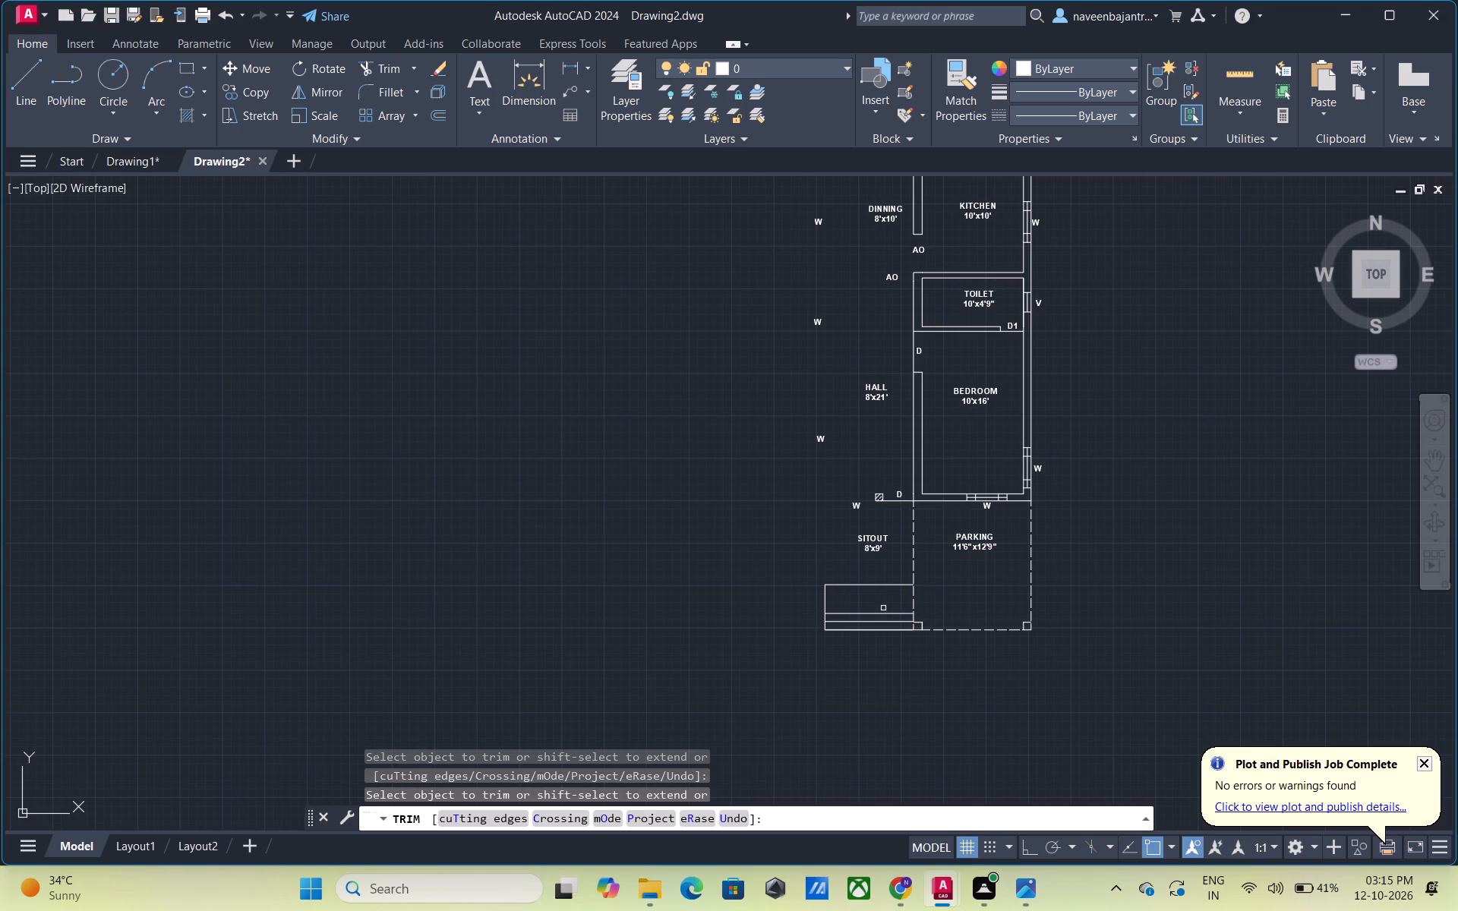
{"action": "left_click", "coordinate": [882, 612]}
{"action": "left_click", "coordinate": [882, 621]}
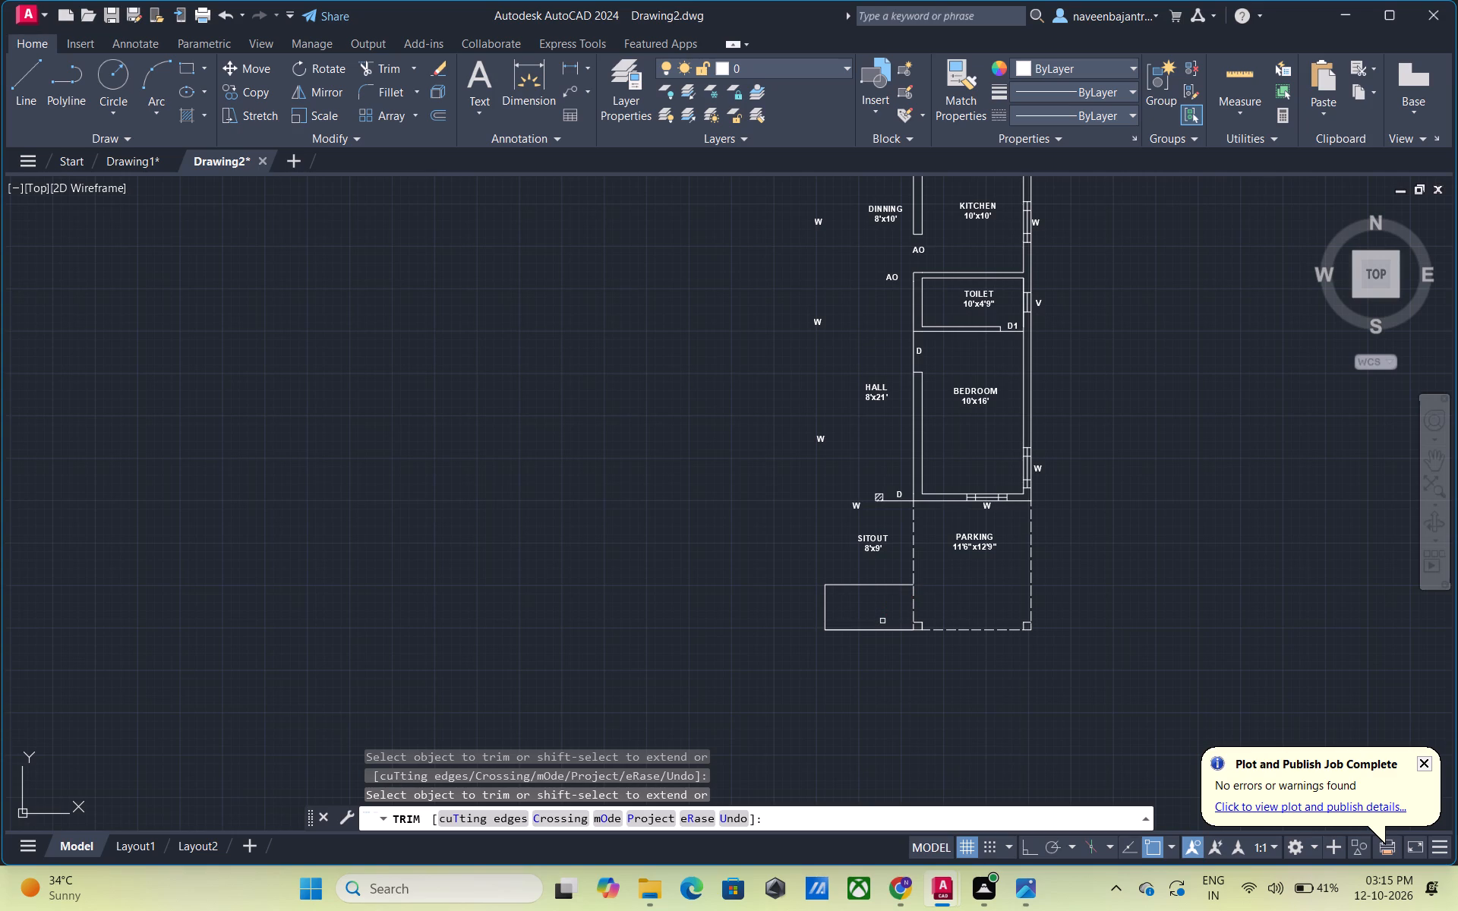
Trim away the north, west and south outline edges of the entrance steps south of the sitout.
{"action": "left_click", "coordinate": [882, 631]}
{"action": "scroll", "coordinate": [869, 603], "scroll_direction": "up", "scroll_amount": 4}
{"action": "scroll", "coordinate": [850, 581], "scroll_direction": "down", "scroll_amount": 1}
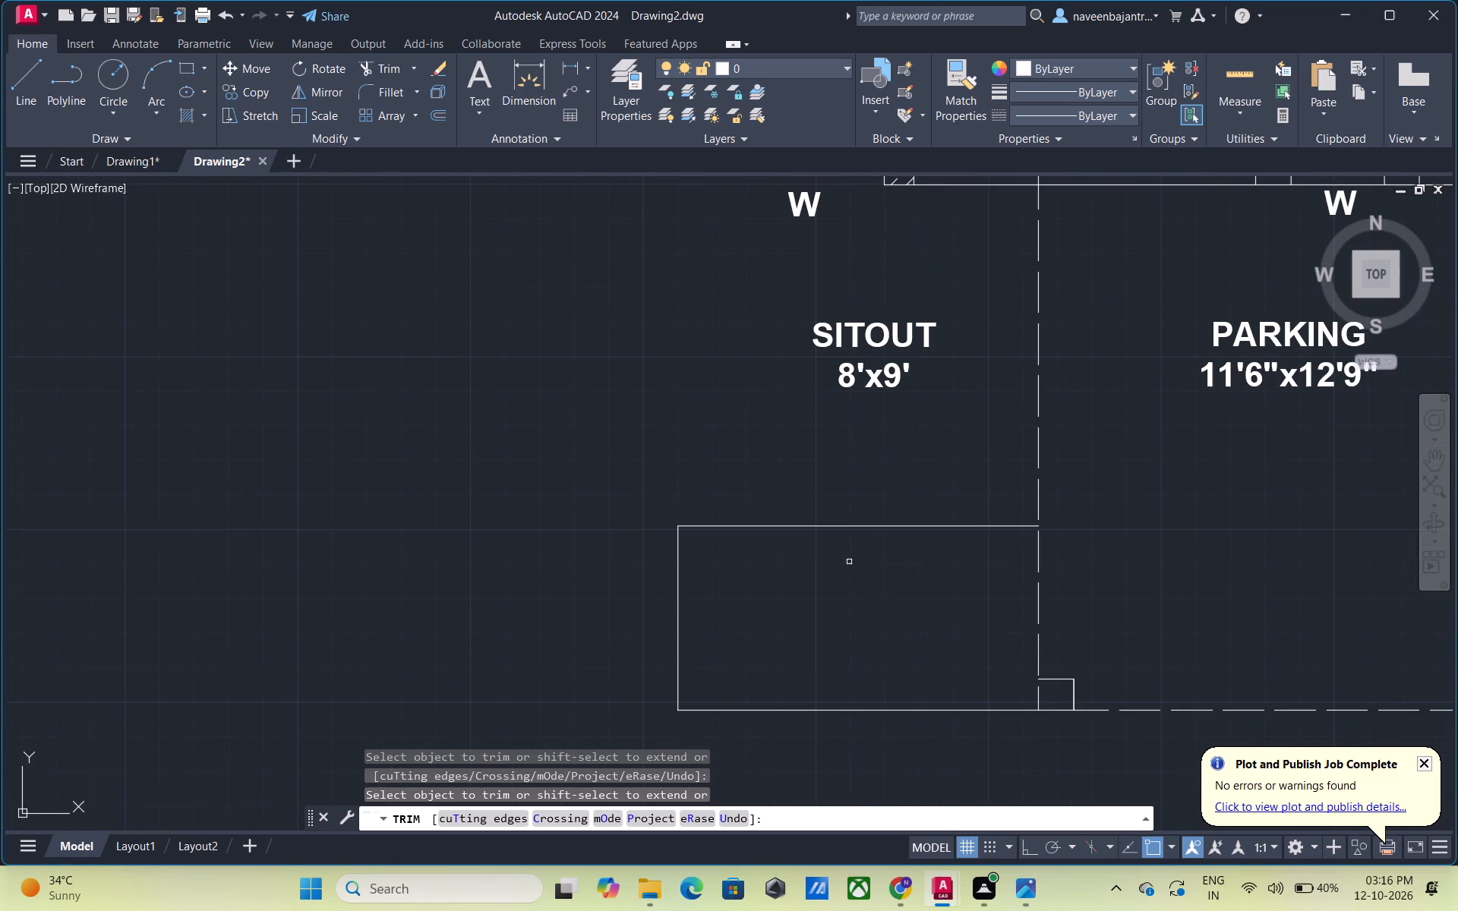
{"action": "left_click", "coordinate": [850, 528]}
{"action": "left_click", "coordinate": [677, 616]}
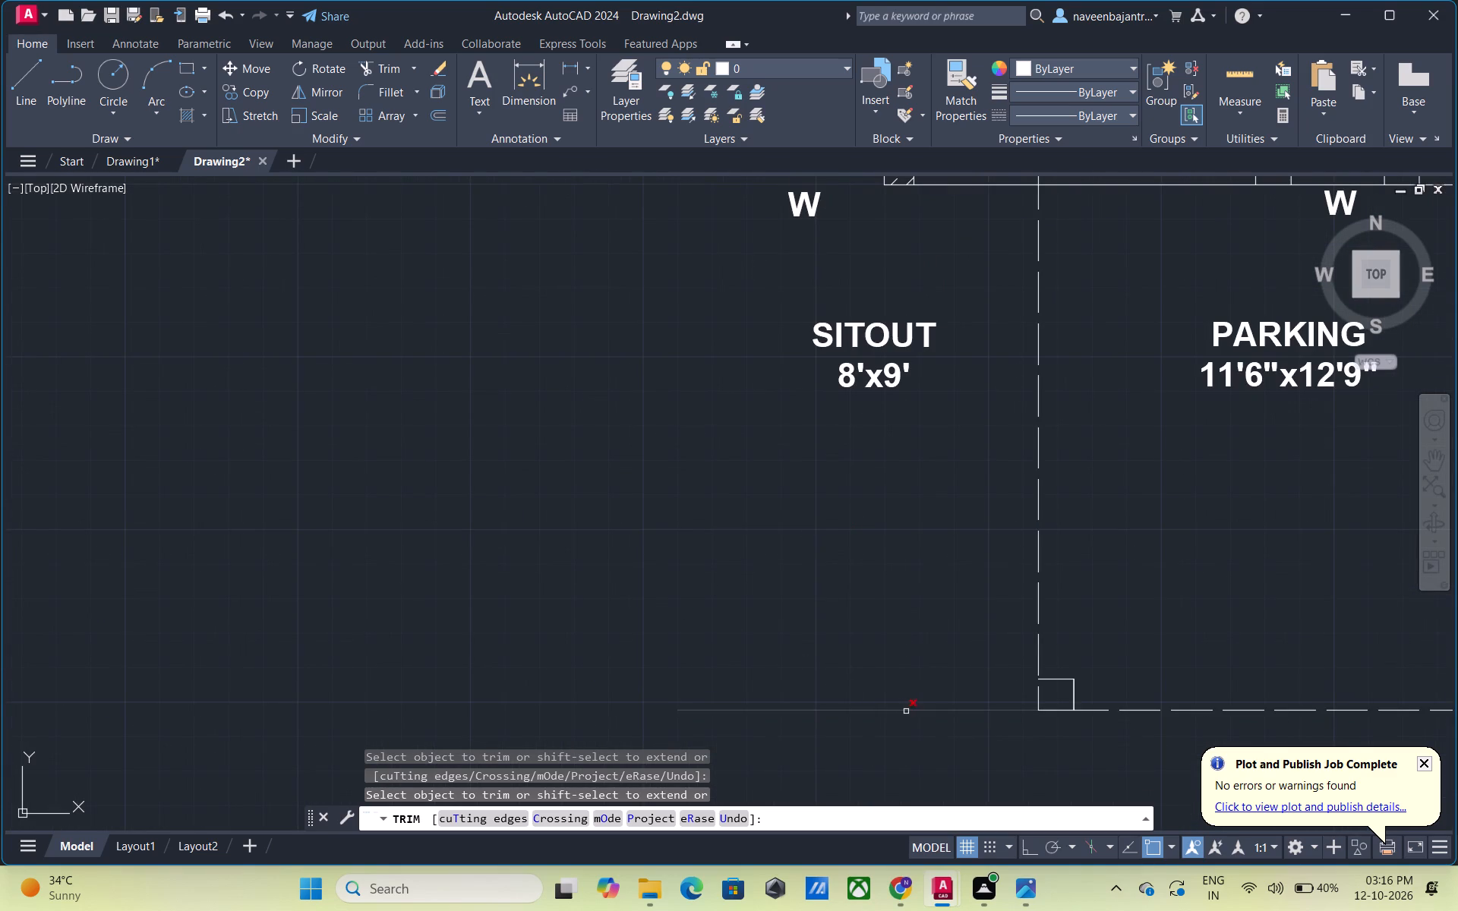
{"action": "left_click", "coordinate": [906, 711]}
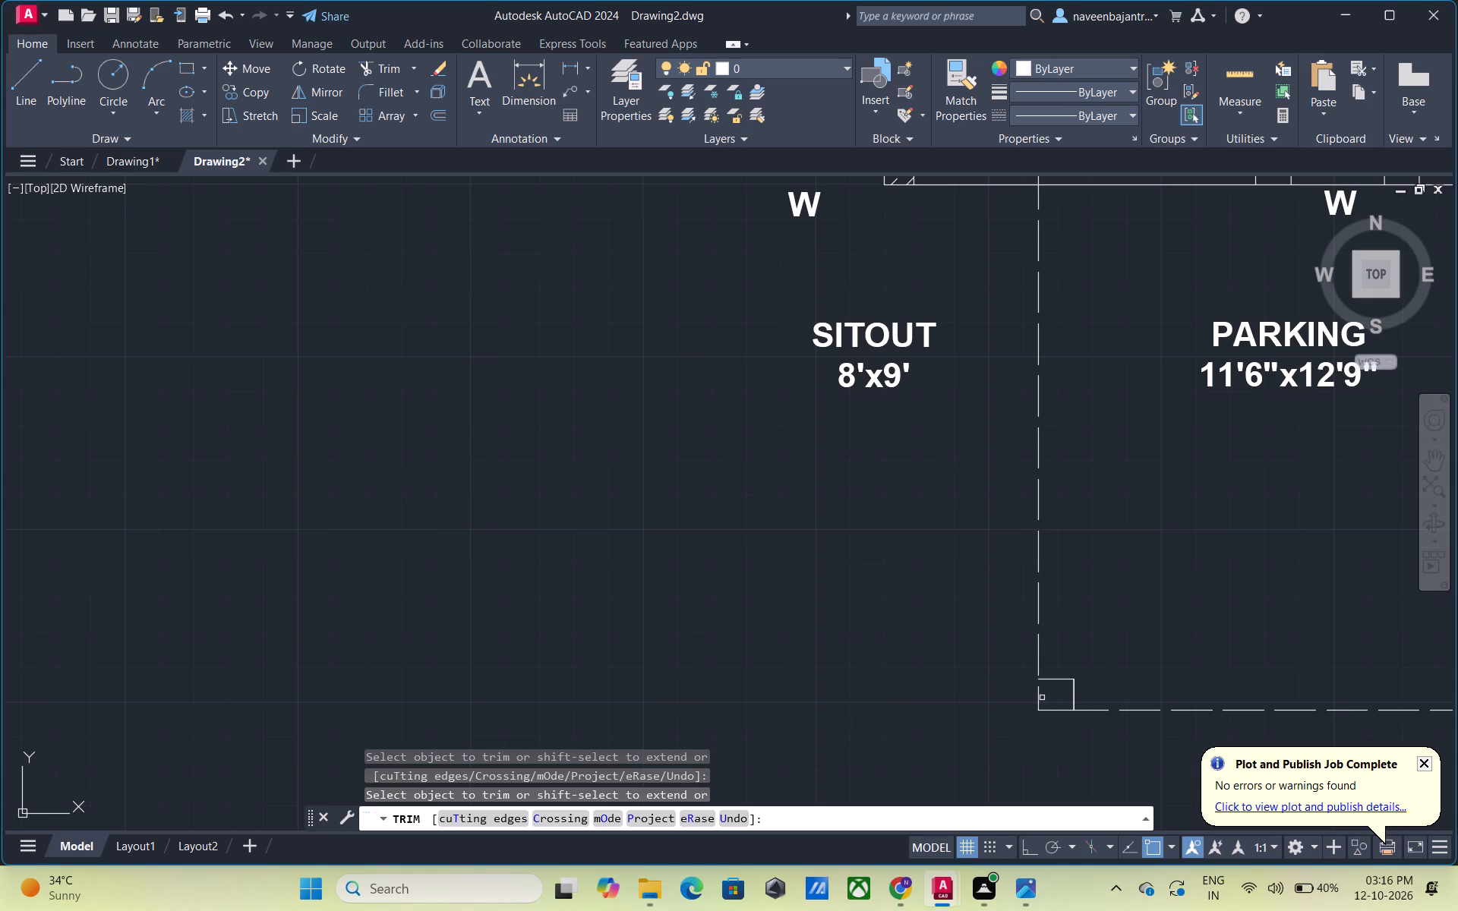
Trim away the outer edges of the corner columns at the parking's southwest and southeast corners.
{"action": "left_click", "coordinate": [1039, 698]}
{"action": "left_click", "coordinate": [1054, 712]}
{"action": "scroll", "coordinate": [1043, 713], "scroll_direction": "down", "scroll_amount": 2}
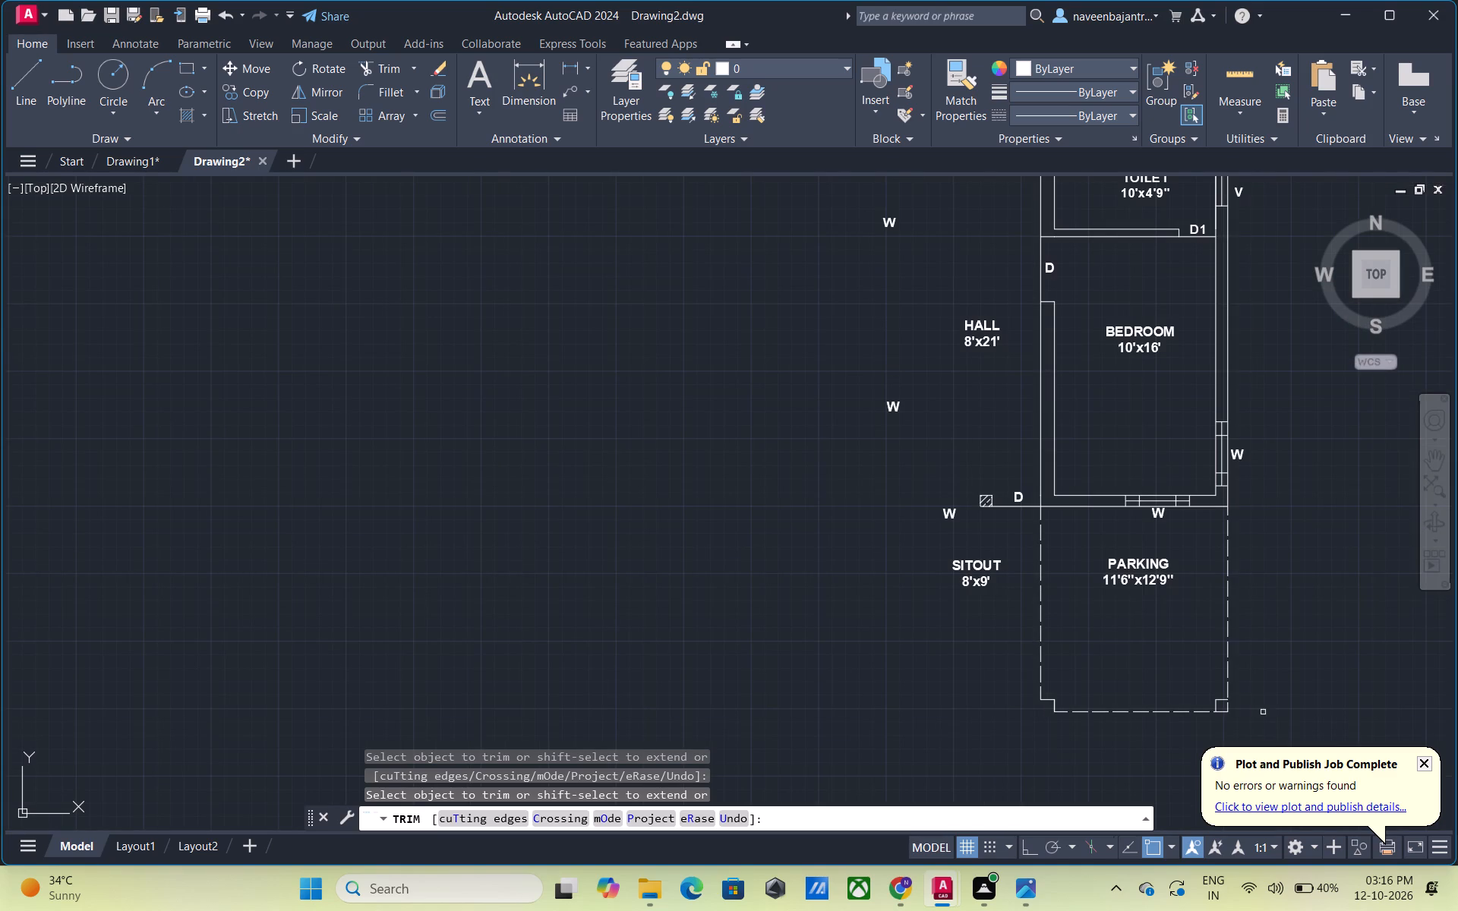
{"action": "middle_click_drag", "start_coordinate": [1262, 712], "coordinate": [1094, 604]}
{"action": "middle_click_drag", "start_coordinate": [1080, 599], "coordinate": [1068, 594]}
{"action": "scroll", "coordinate": [1068, 594], "scroll_direction": "up", "scroll_amount": 3}
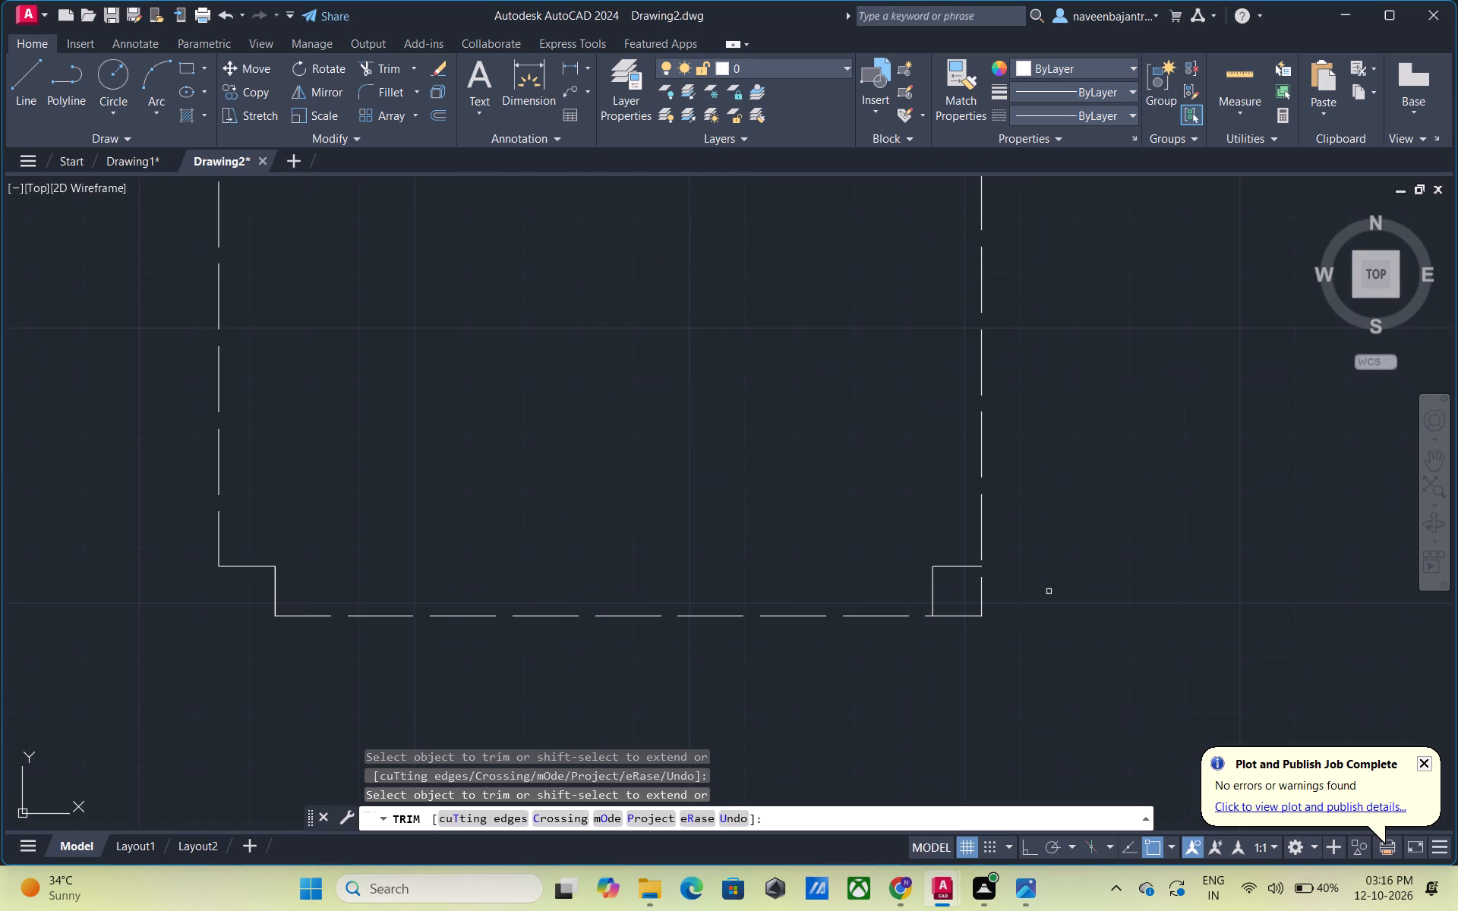
{"action": "left_click", "coordinate": [981, 591]}
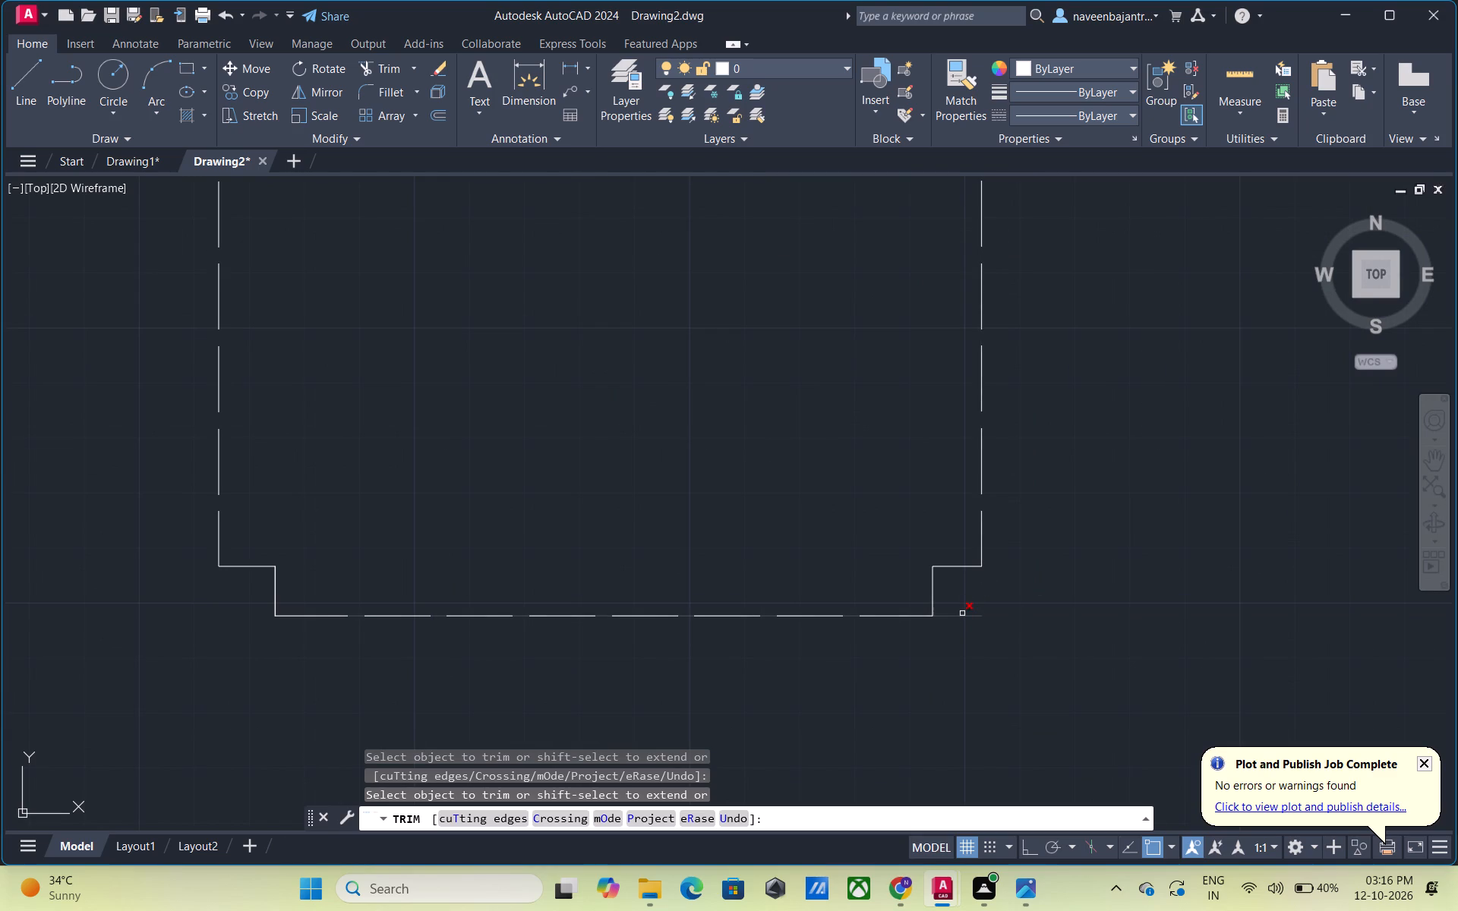
{"action": "left_click", "coordinate": [962, 615]}
Trim away the dashed south, west and east boundary lines of the parking.
{"action": "scroll", "coordinate": [962, 615], "scroll_direction": "down", "scroll_amount": 3}
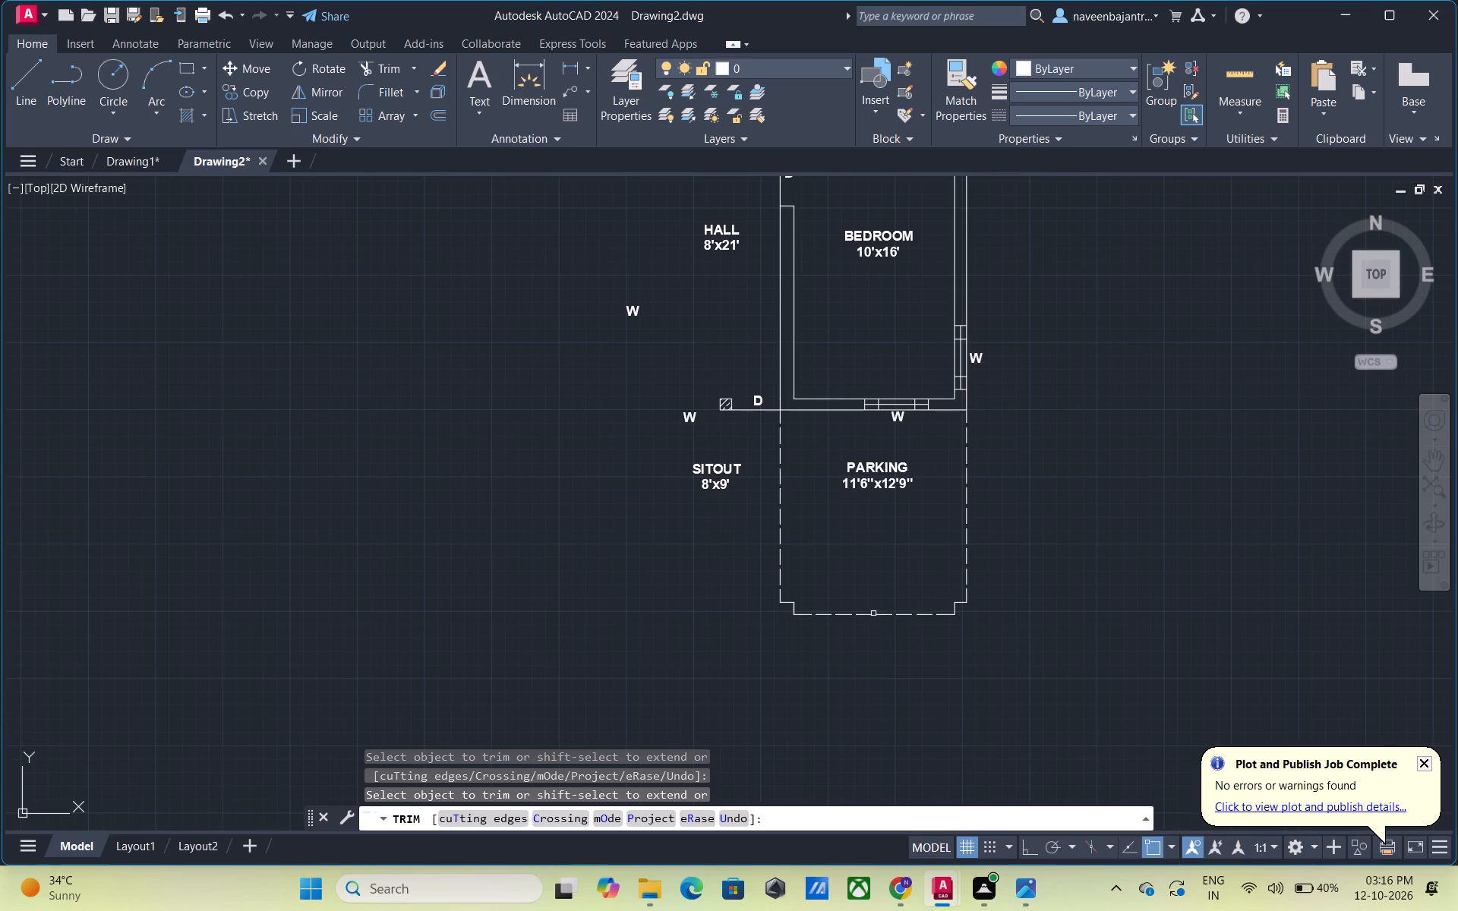
{"action": "left_click", "coordinate": [873, 613]}
{"action": "left_click", "coordinate": [779, 570]}
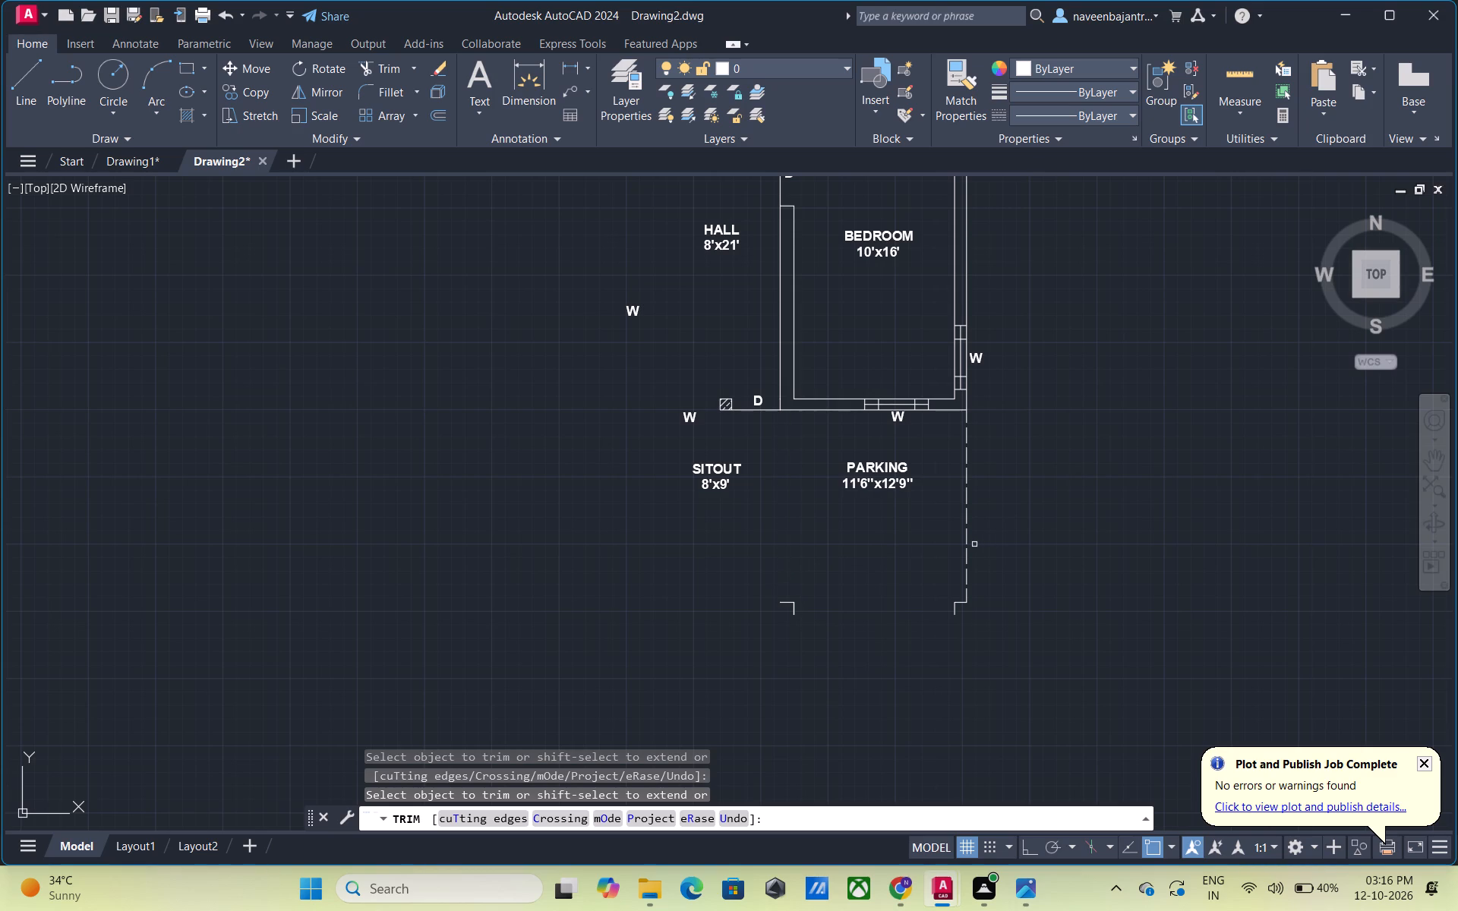
{"action": "left_click", "coordinate": [965, 553]}
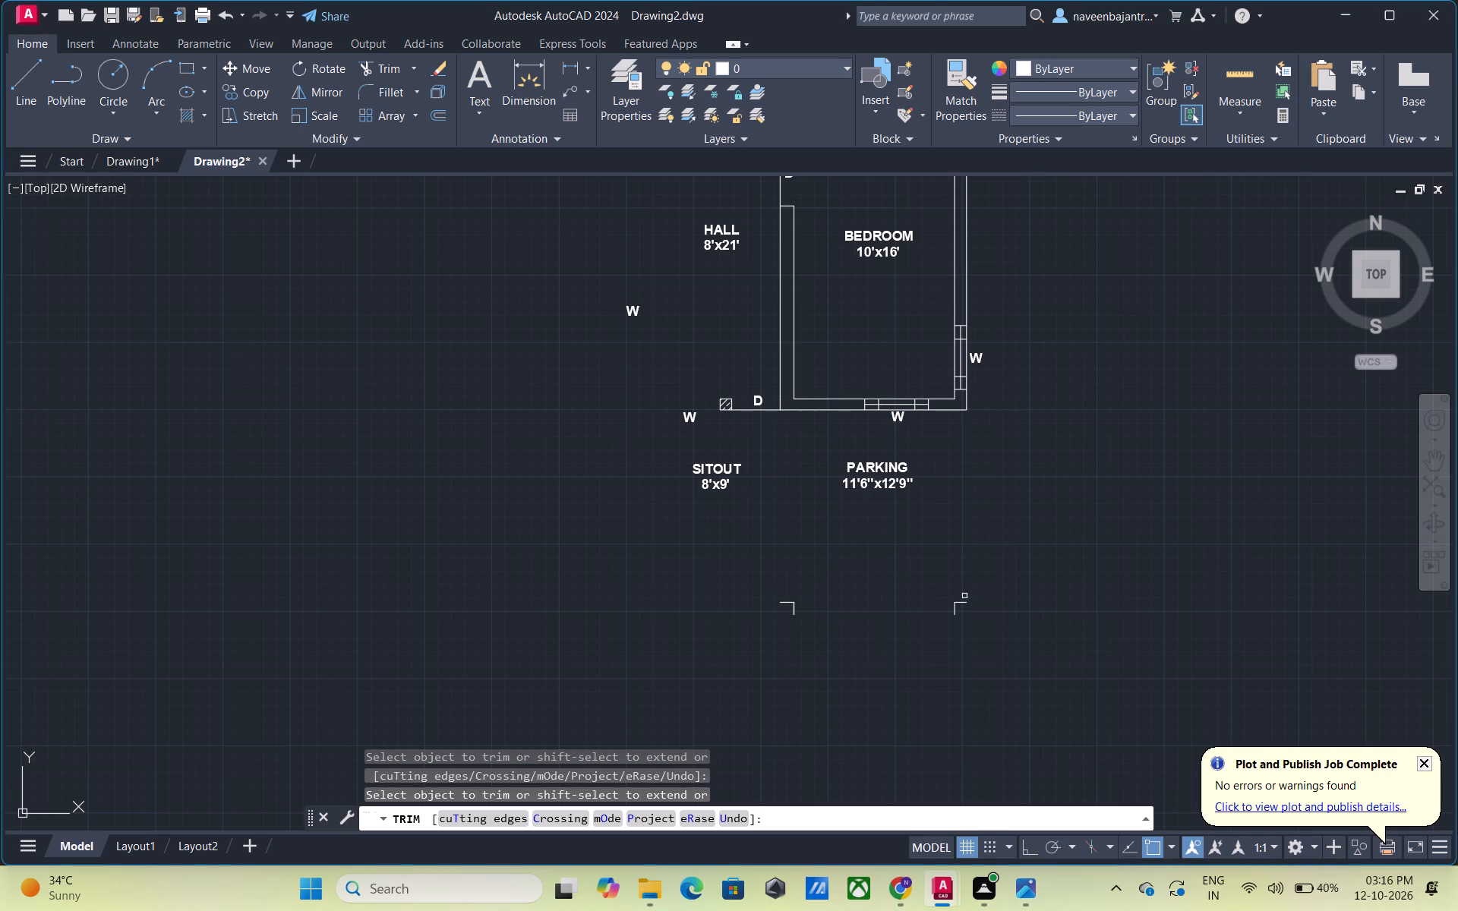
Trim away the remaining inner edges of the parking's southeast and southwest corner columns.
{"action": "left_click", "coordinate": [963, 601]}
{"action": "left_click", "coordinate": [956, 607]}
{"action": "left_click", "coordinate": [787, 600]}
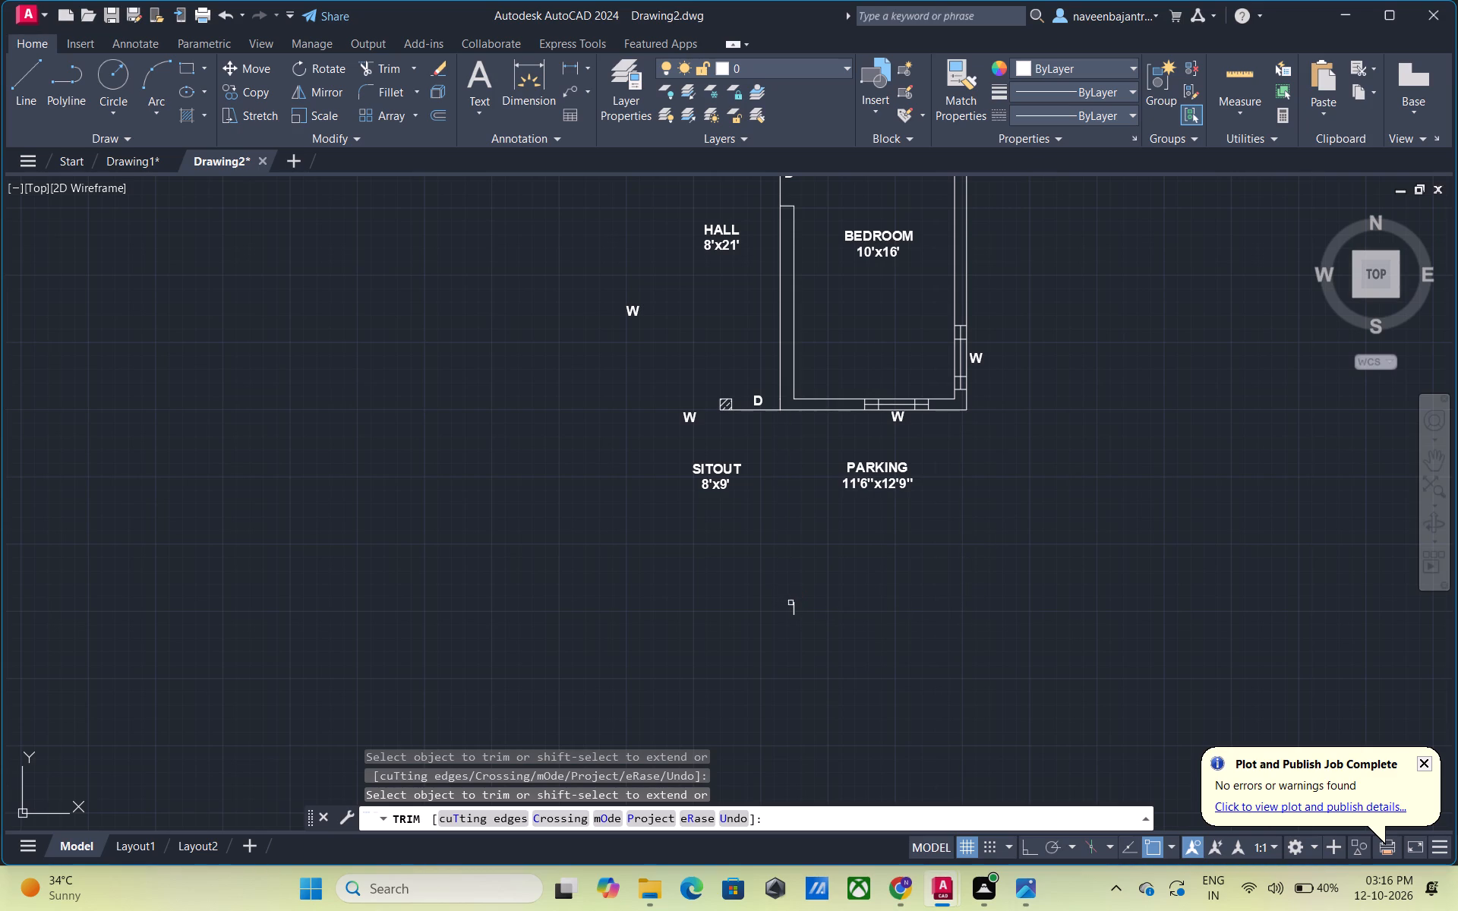
{"action": "left_click", "coordinate": [792, 604]}
{"action": "left_click", "coordinate": [794, 607]}
Trim away the door line between the hatched block and the bedroom's southwest wall corner.
{"action": "middle_click_drag", "start_coordinate": [841, 553], "coordinate": [822, 636]}
{"action": "scroll", "coordinate": [748, 519], "scroll_direction": "up", "scroll_amount": 2}
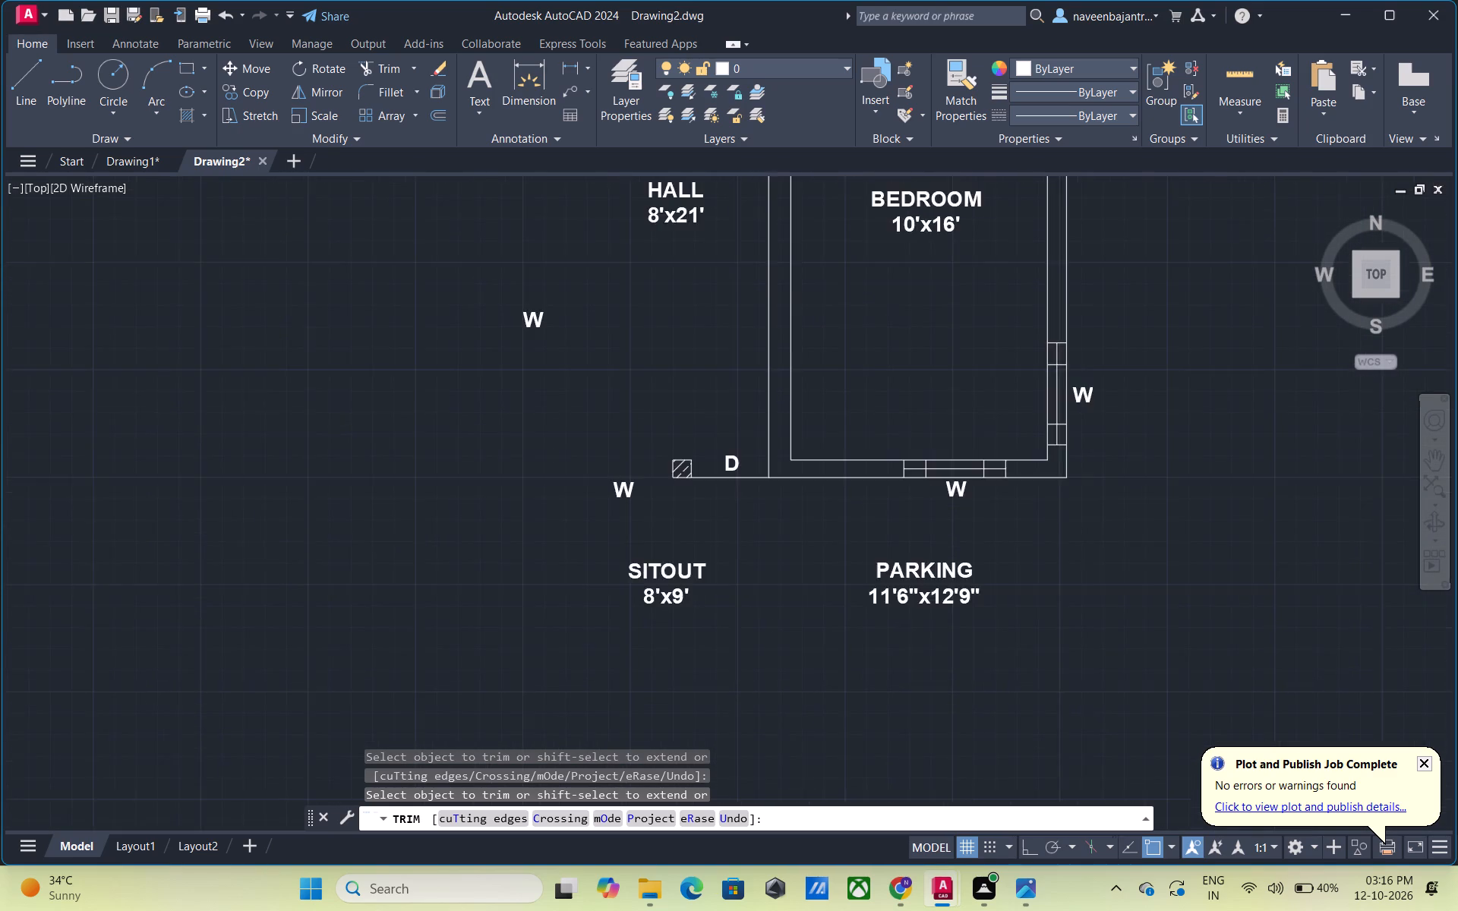
{"action": "left_click", "coordinate": [745, 455]}
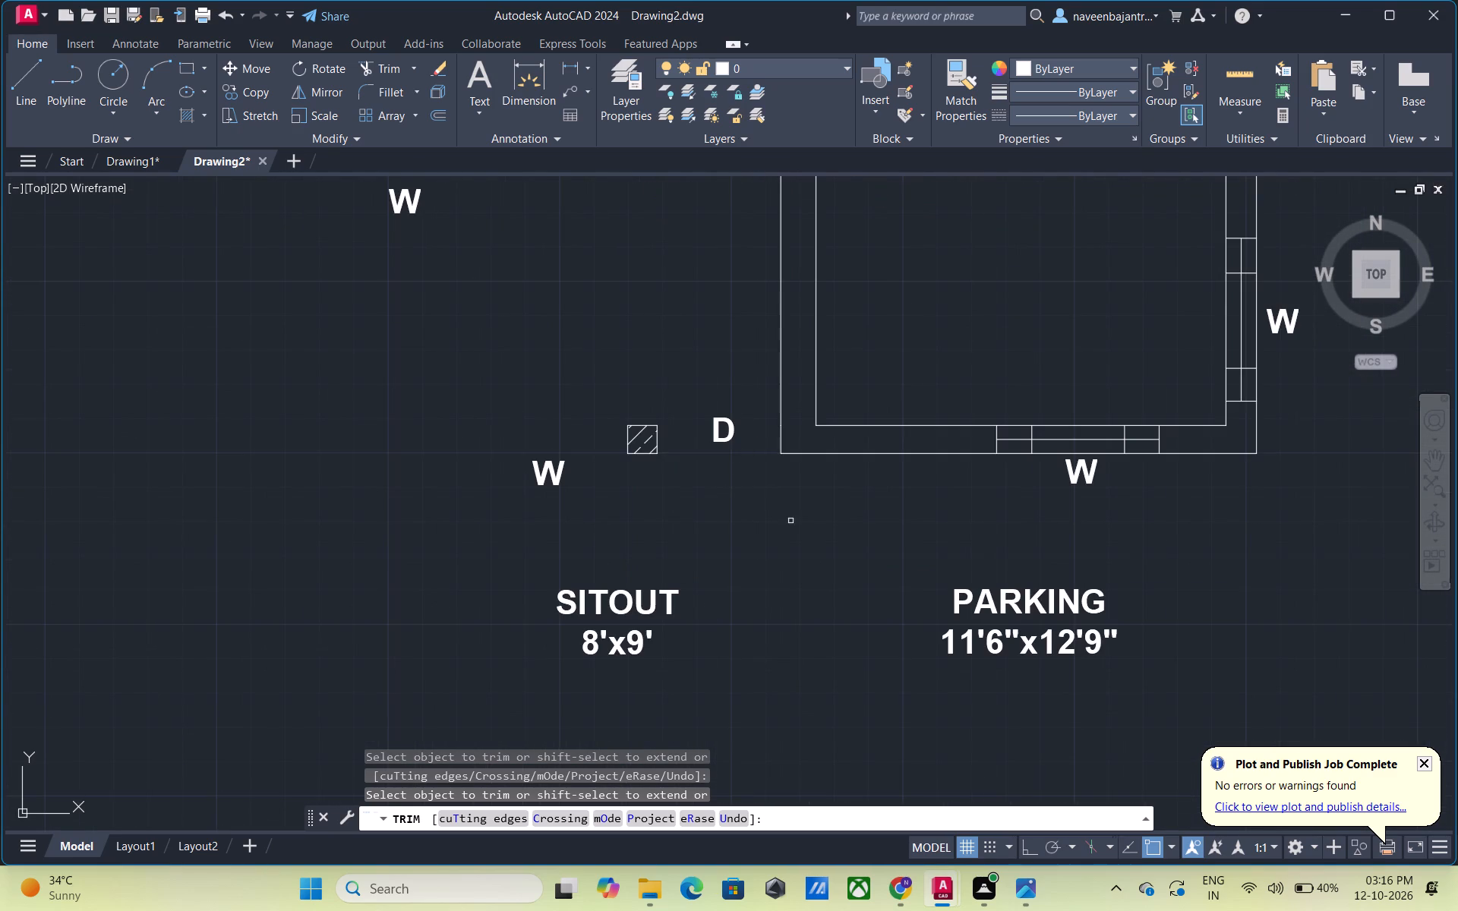
Trim away both long sides and the outer end edges of the two end sections of the bedroom's south window.
{"action": "scroll", "coordinate": [794, 525], "scroll_direction": "down", "scroll_amount": 2}
{"action": "middle_click_drag", "start_coordinate": [828, 537], "coordinate": [747, 638]}
{"action": "scroll", "coordinate": [832, 618], "scroll_direction": "up", "scroll_amount": 2}
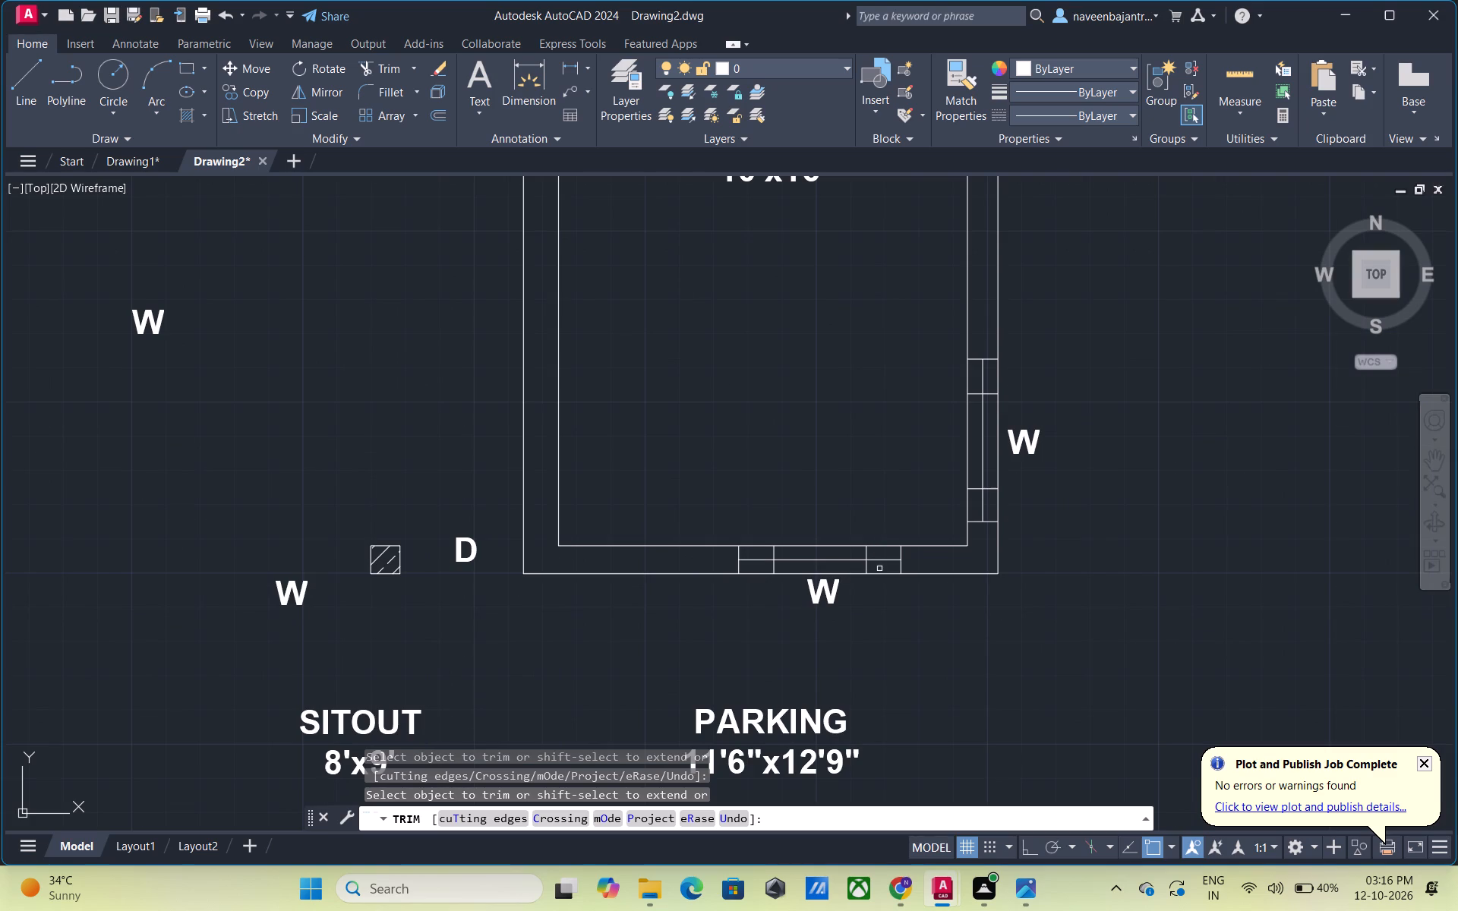
{"action": "left_click", "coordinate": [879, 573]}
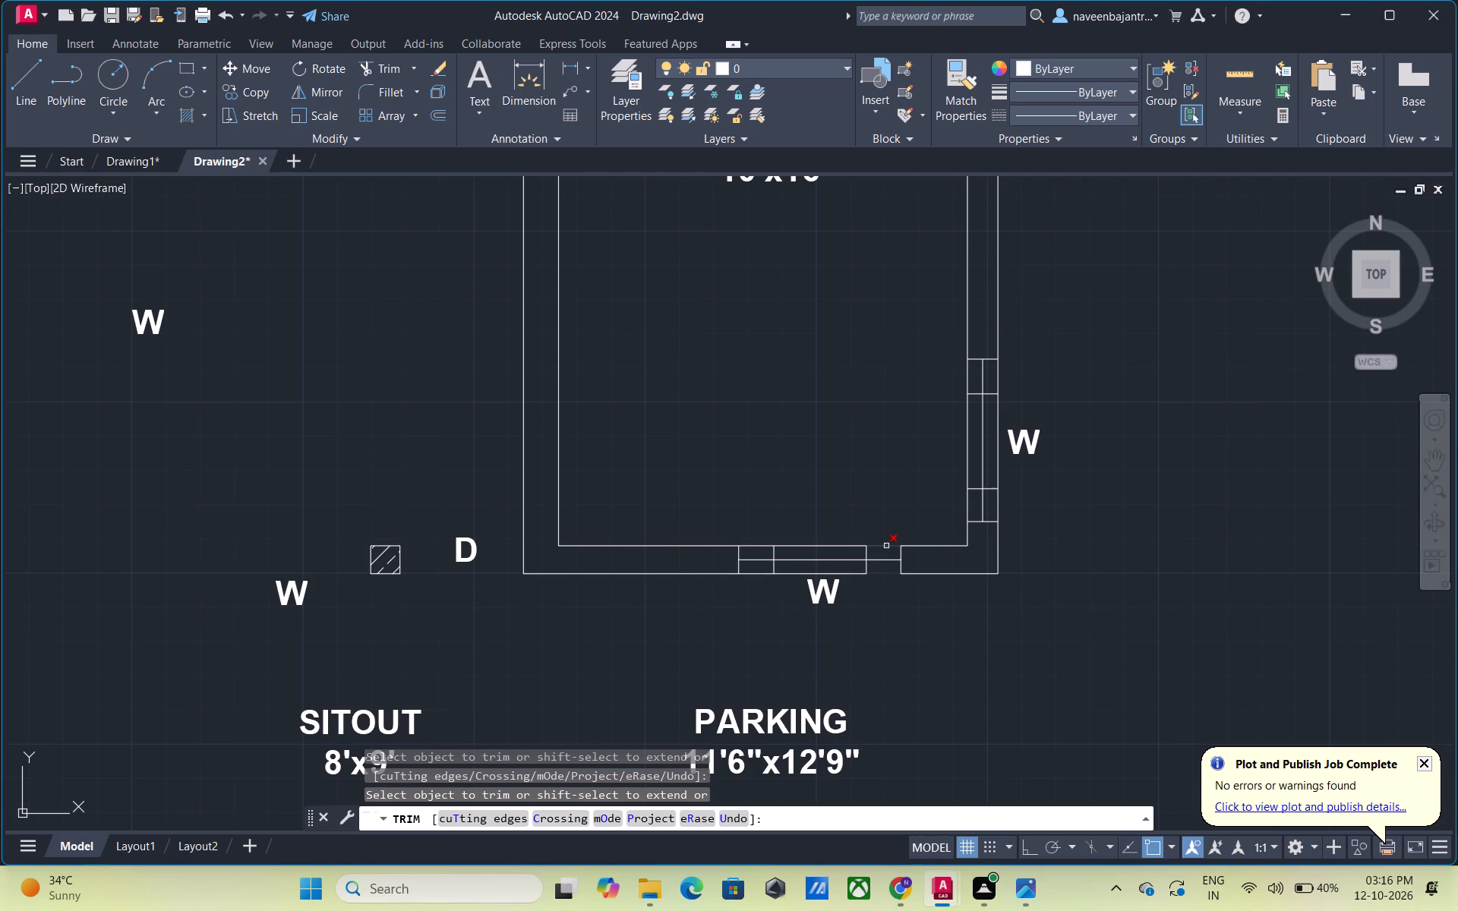
{"action": "left_click", "coordinate": [886, 546]}
{"action": "left_click", "coordinate": [756, 544]}
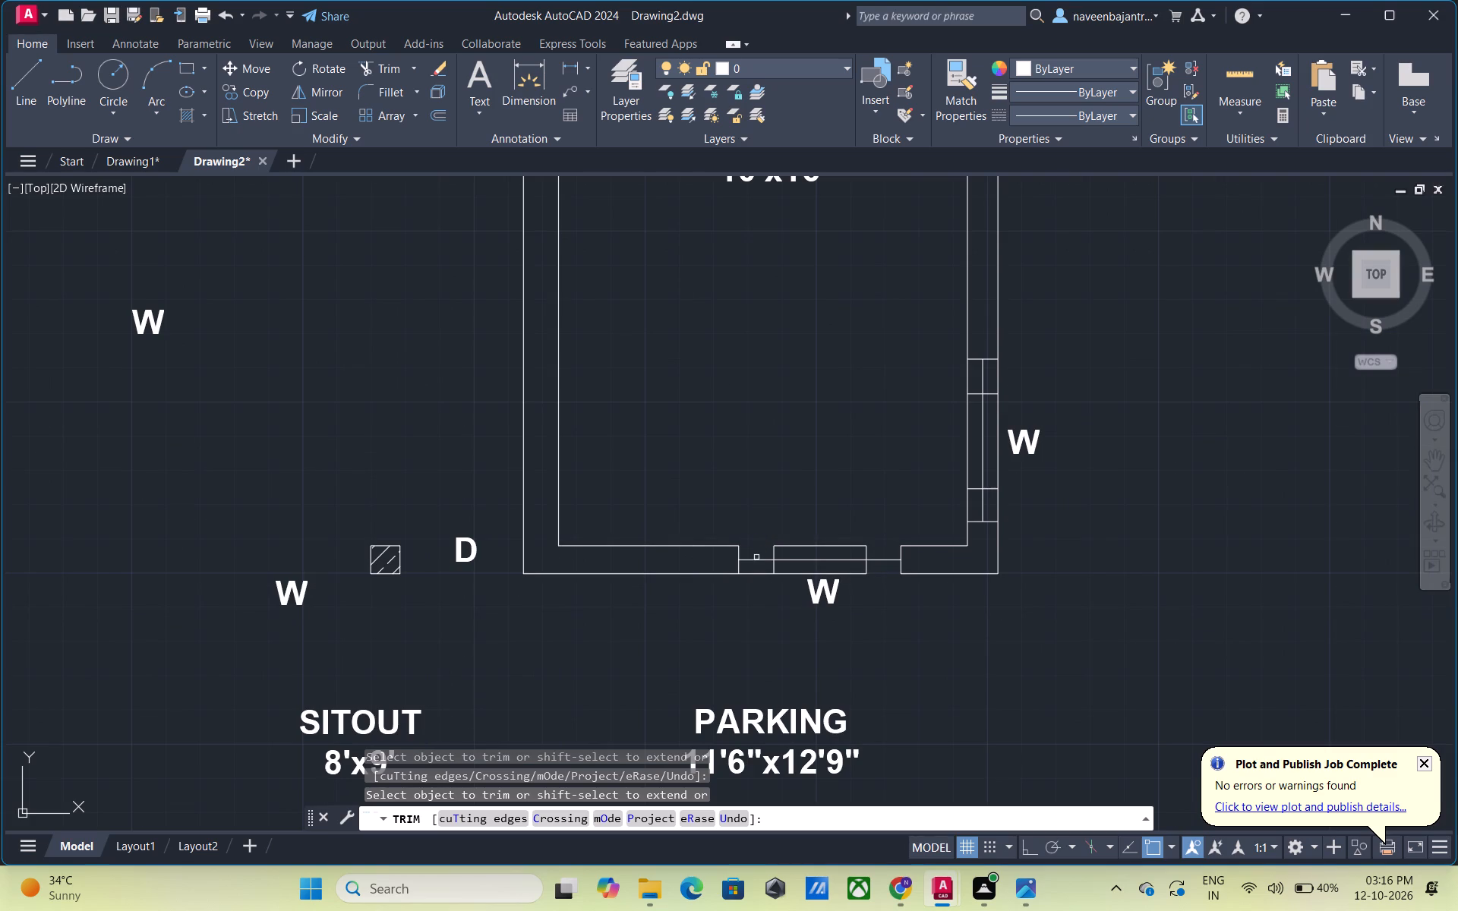
{"action": "left_click", "coordinate": [758, 573]}
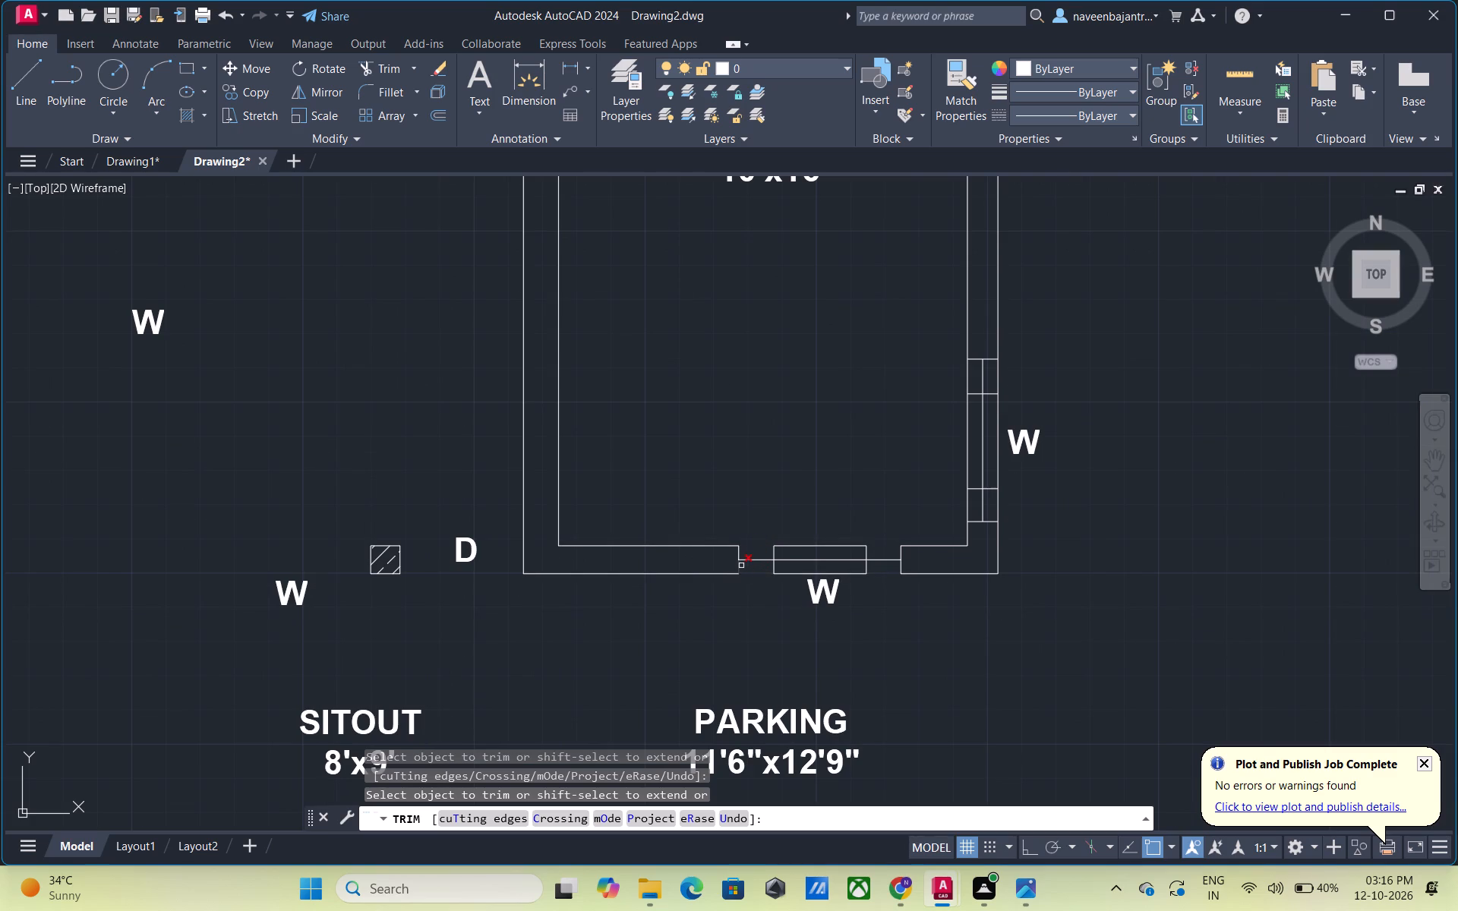
{"action": "left_click", "coordinate": [741, 566]}
{"action": "left_click", "coordinate": [740, 555]}
{"action": "left_click", "coordinate": [902, 567]}
{"action": "left_click", "coordinate": [901, 552]}
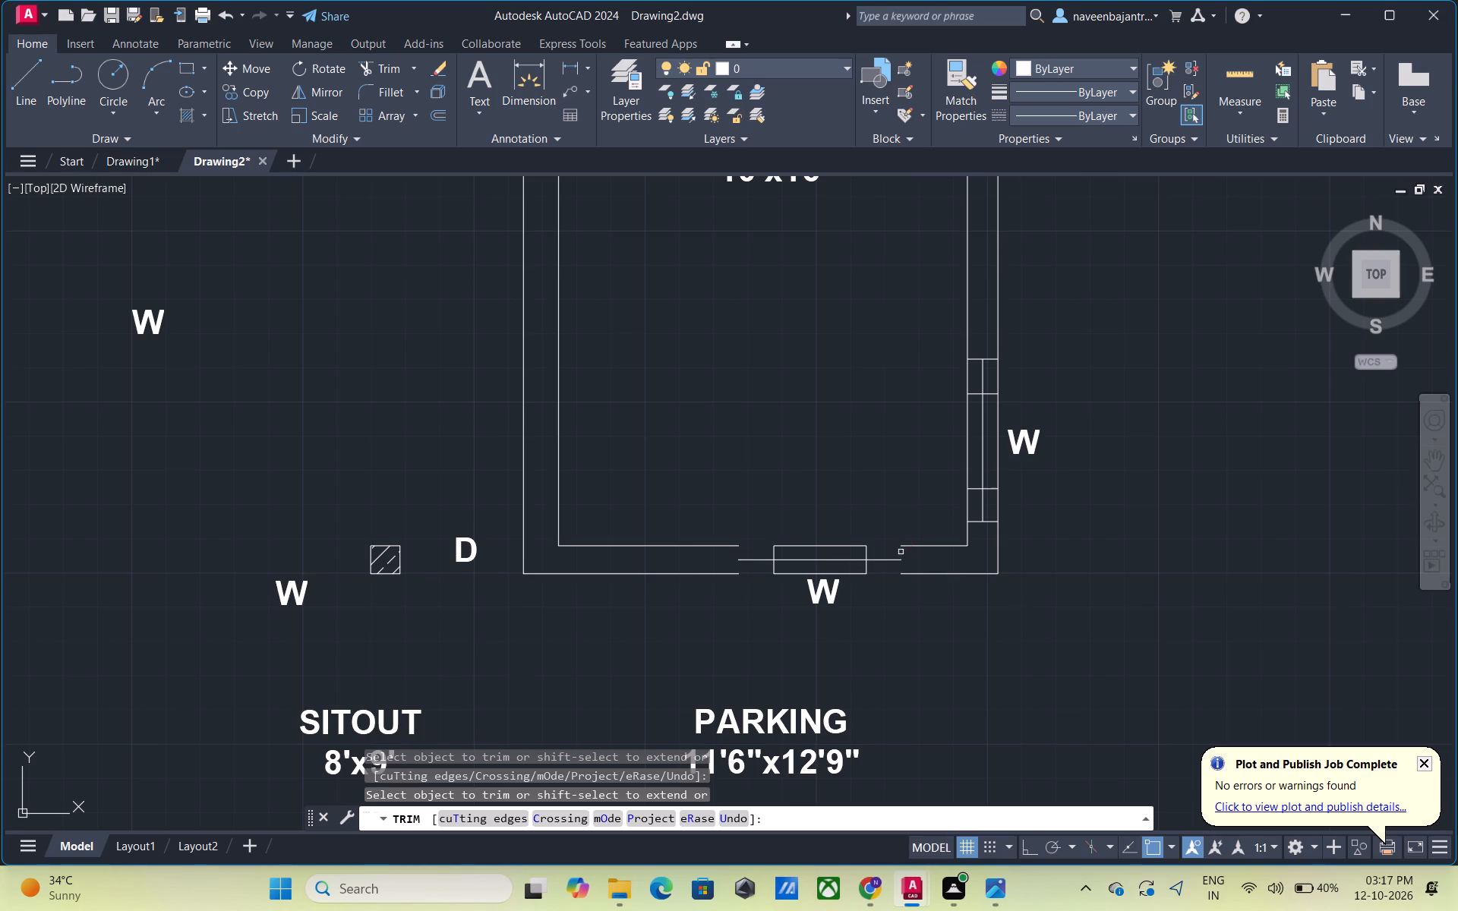
Trim away the centre line and all four edges of the middle section of the bedroom's south window.
{"action": "left_click", "coordinate": [878, 558]}
{"action": "left_click", "coordinate": [835, 561]}
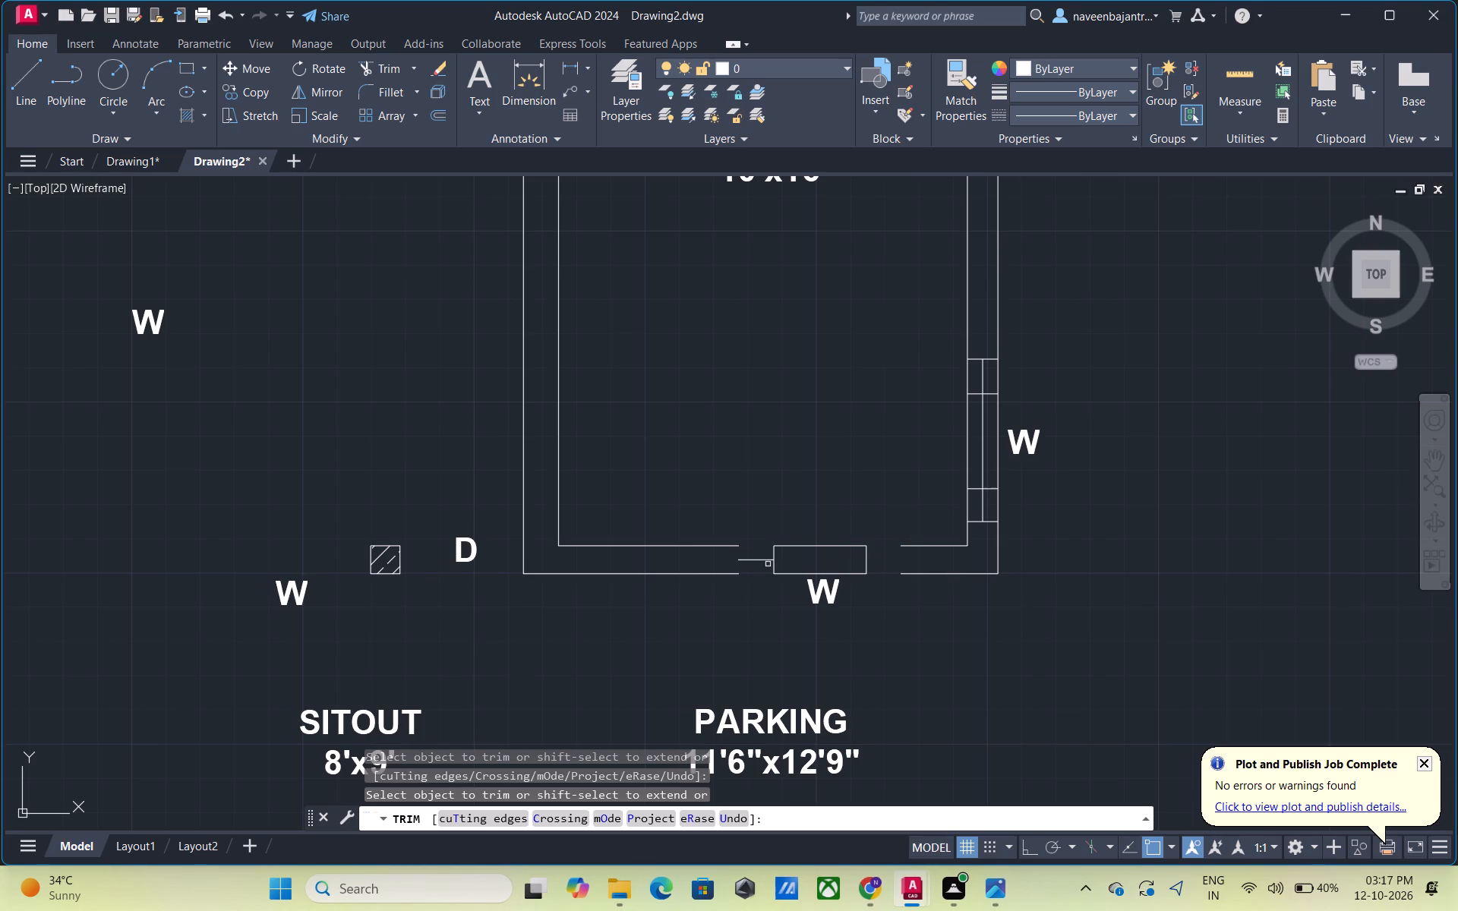
{"action": "left_click", "coordinate": [758, 560]}
{"action": "left_click", "coordinate": [776, 562]}
{"action": "left_click", "coordinate": [814, 547]}
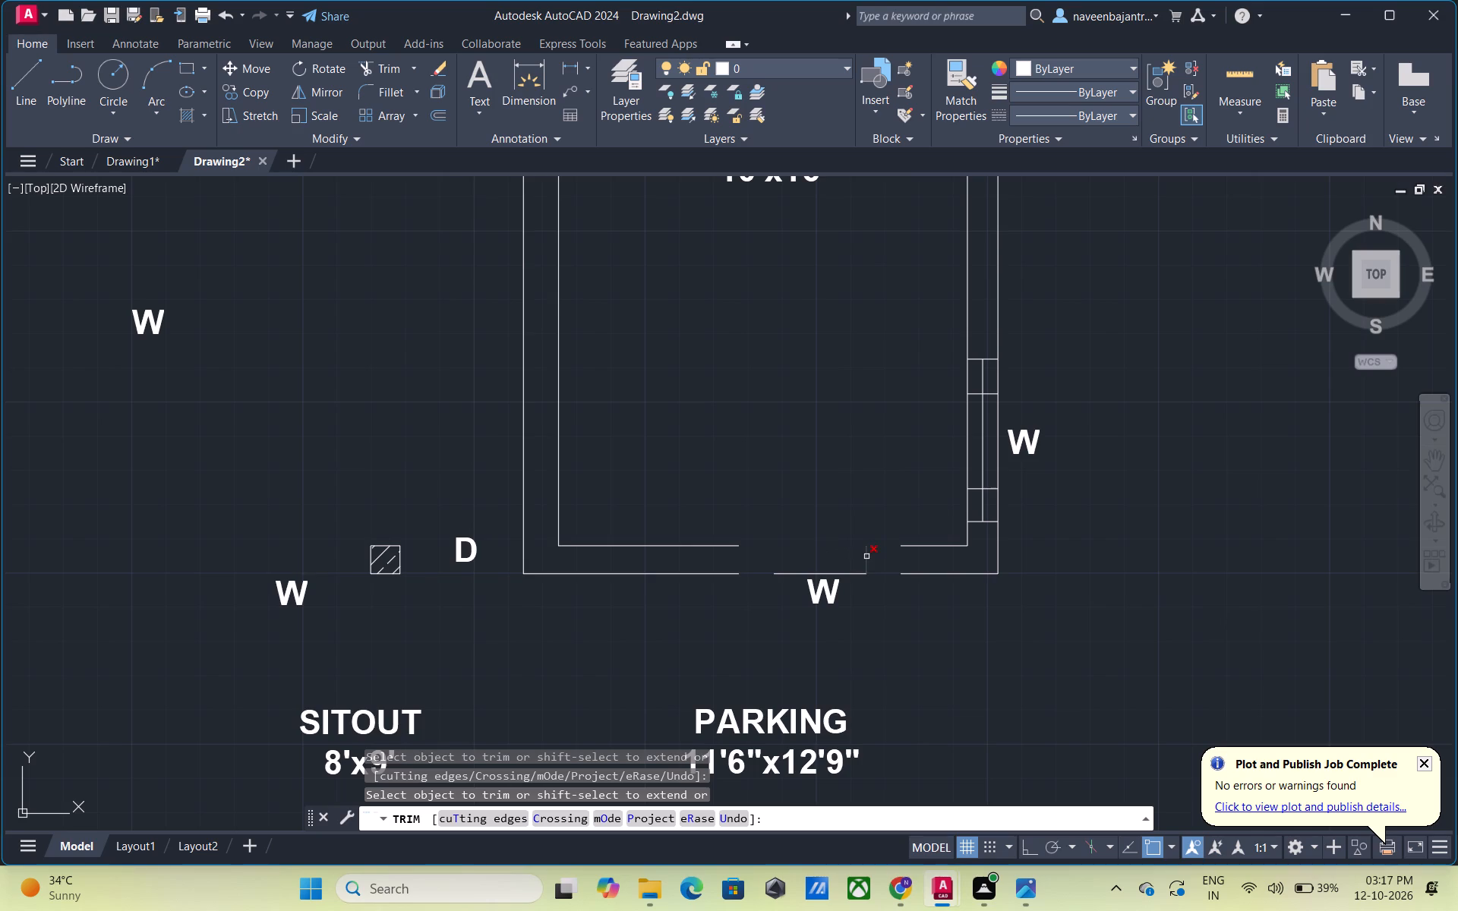
{"action": "left_click", "coordinate": [866, 556]}
{"action": "left_click", "coordinate": [859, 574]}
Trim away the inner and outer wall lines at the bedroom's southeast corner, between the south and east windows.
{"action": "left_click", "coordinate": [937, 546]}
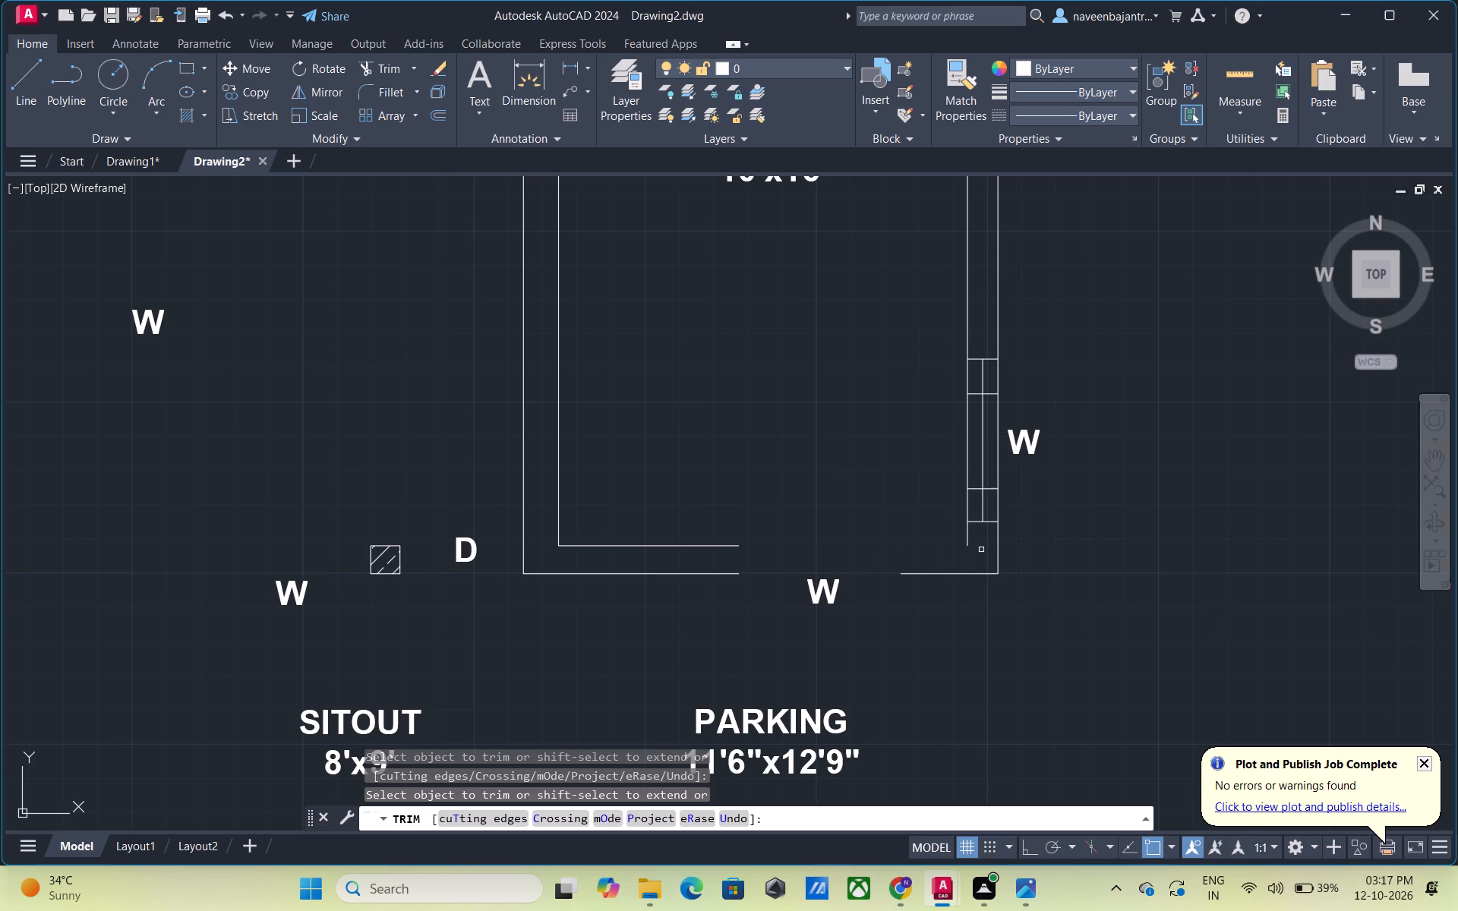
{"action": "left_click", "coordinate": [966, 542]}
{"action": "left_click", "coordinate": [964, 575]}
{"action": "left_click", "coordinate": [1002, 544]}
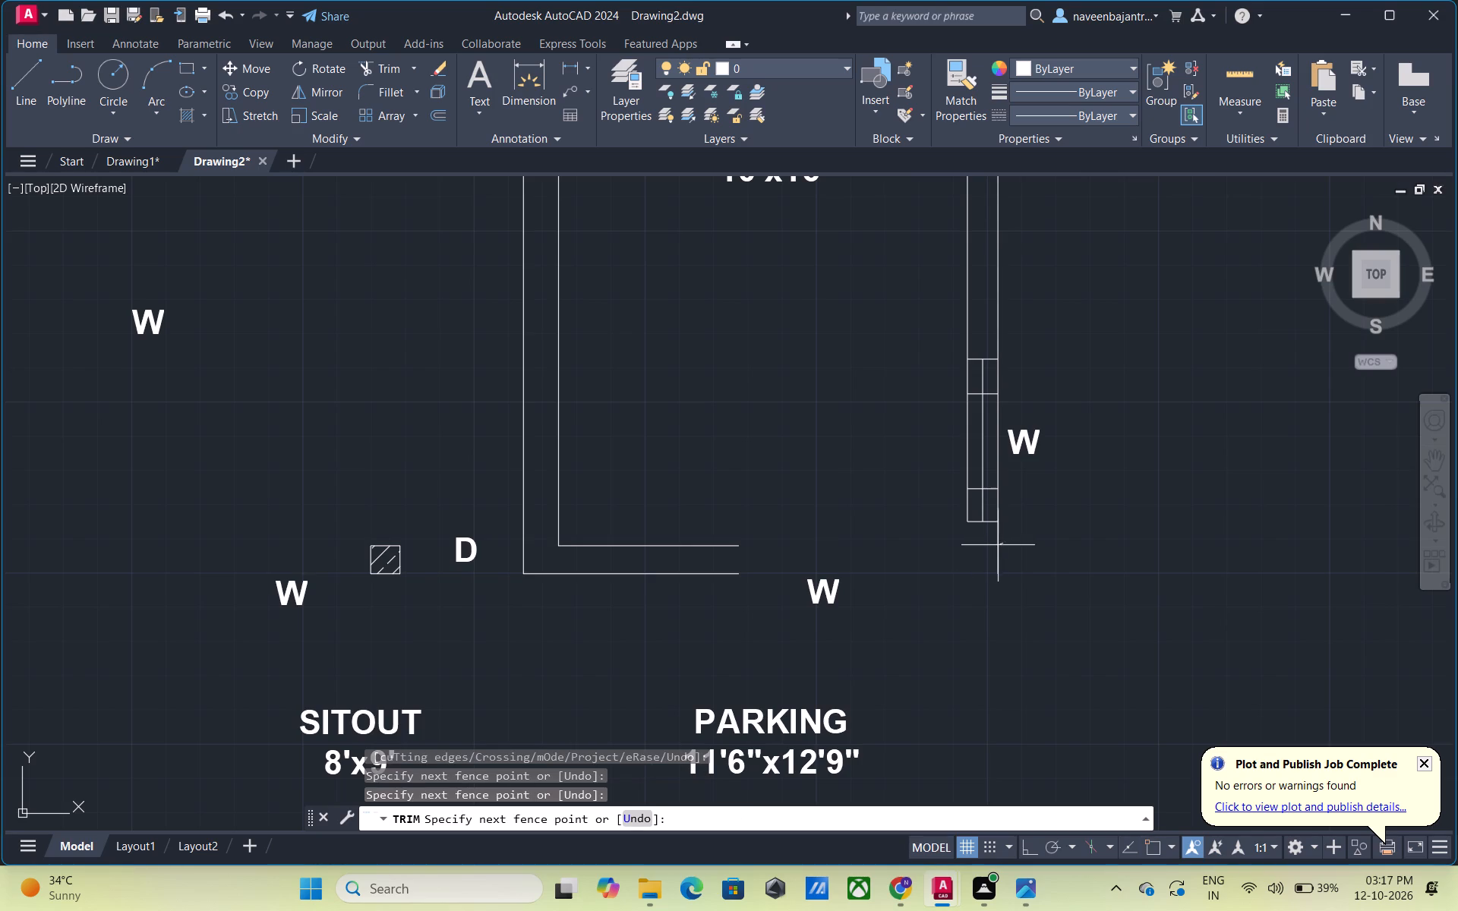
{"action": "left_click", "coordinate": [990, 547]}
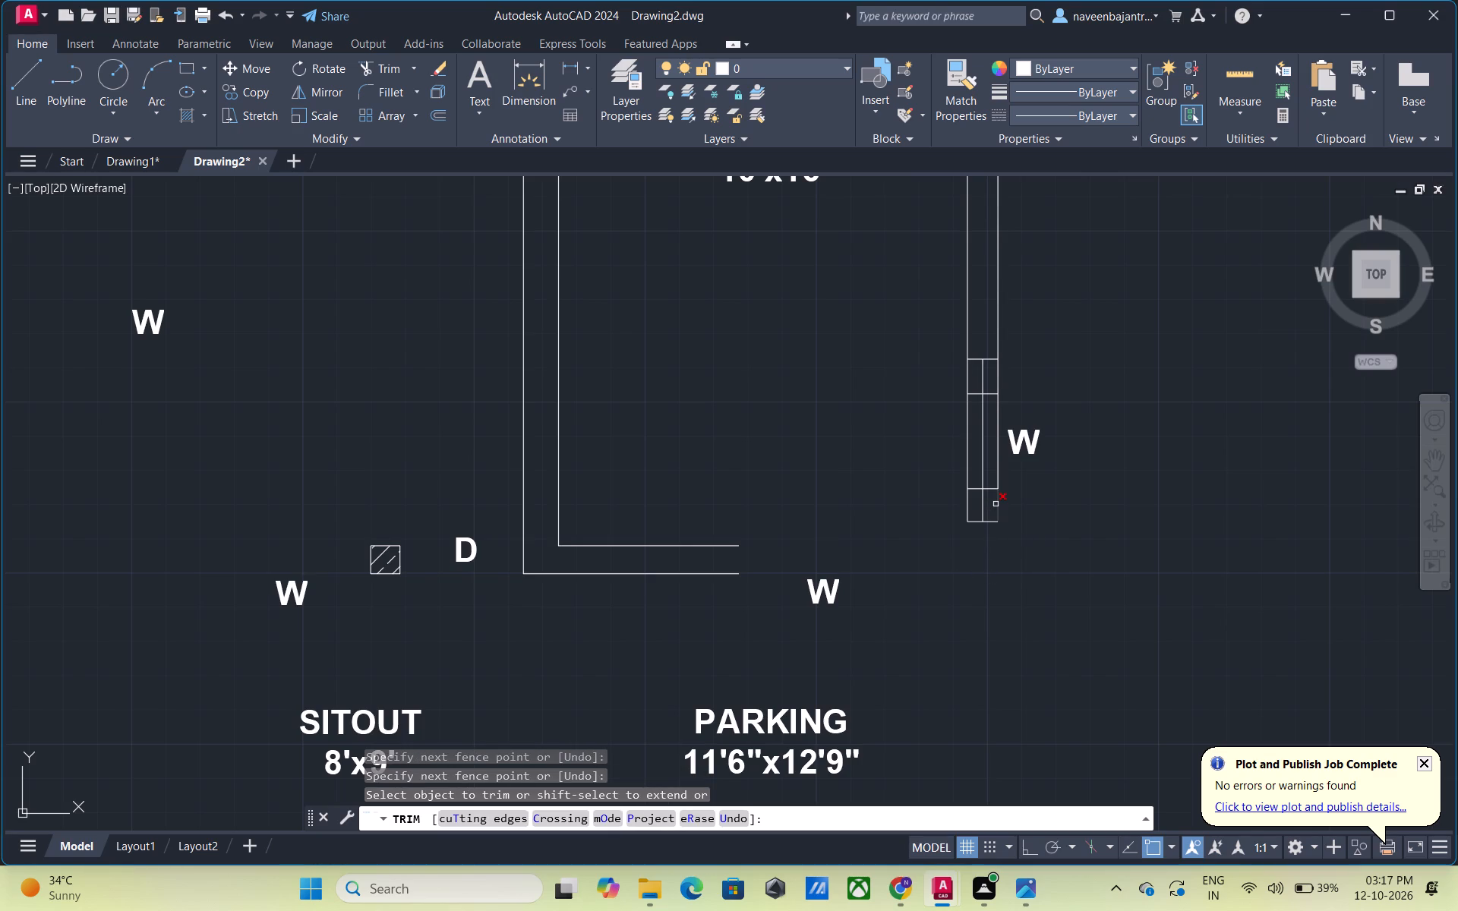
Trim away the side lines, end edge and centre line of the southernmost section of the bedroom's east window.
{"action": "left_click", "coordinate": [996, 504]}
{"action": "left_click", "coordinate": [969, 509]}
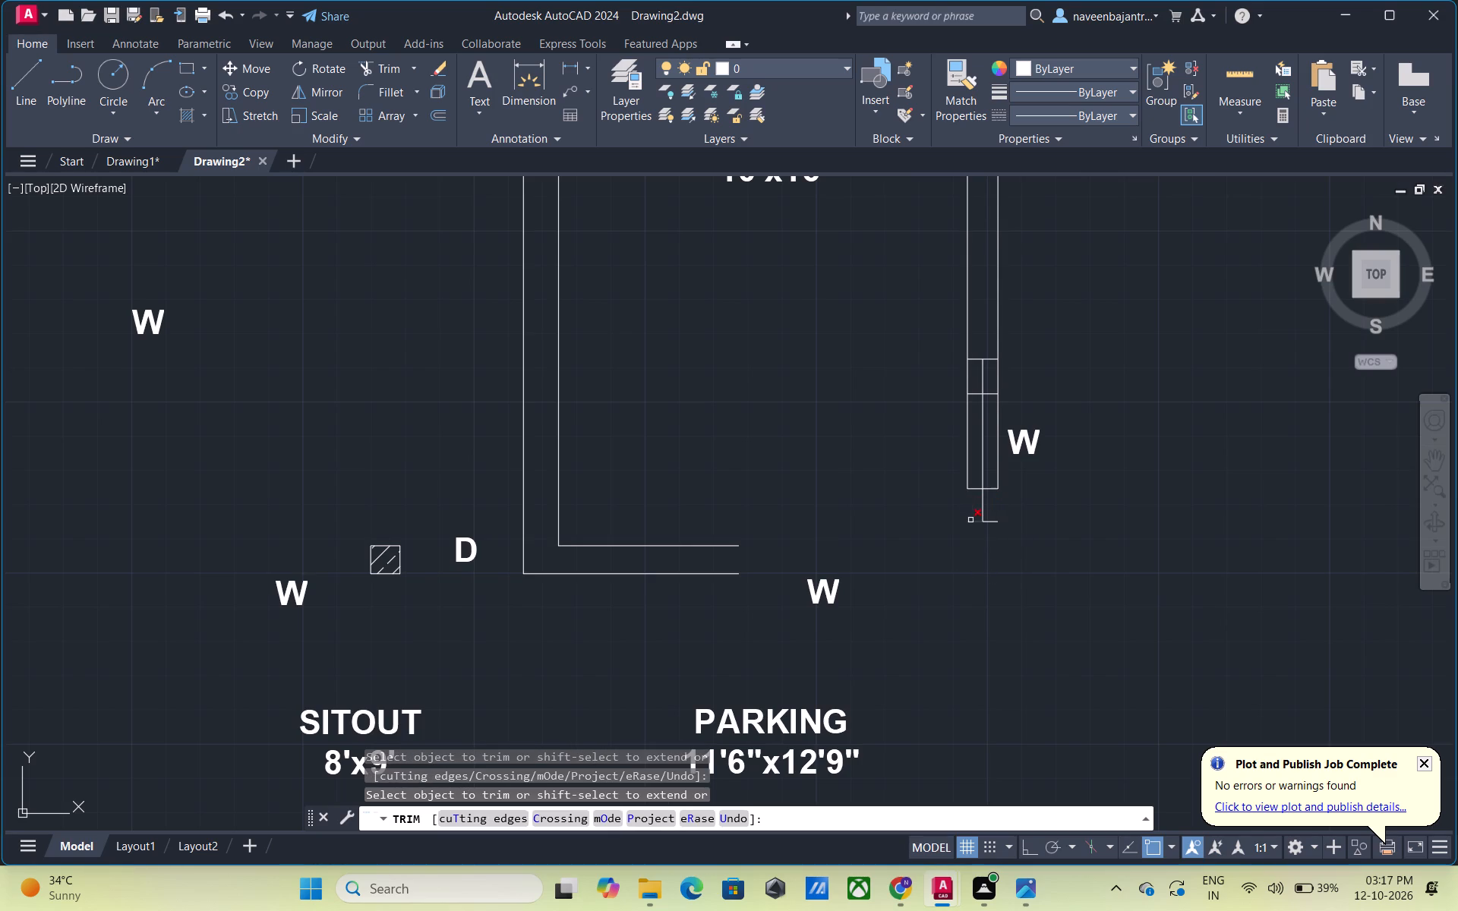
{"action": "left_click", "coordinate": [970, 520]}
{"action": "left_click", "coordinate": [995, 522]}
{"action": "left_click", "coordinate": [983, 509]}
End Trim and open DesignCenter on the Home - Space Planner blocks.
{"action": "type", "text": "DC"}
{"action": "key", "text": "Escape"}
{"action": "type", "text": "DC"}
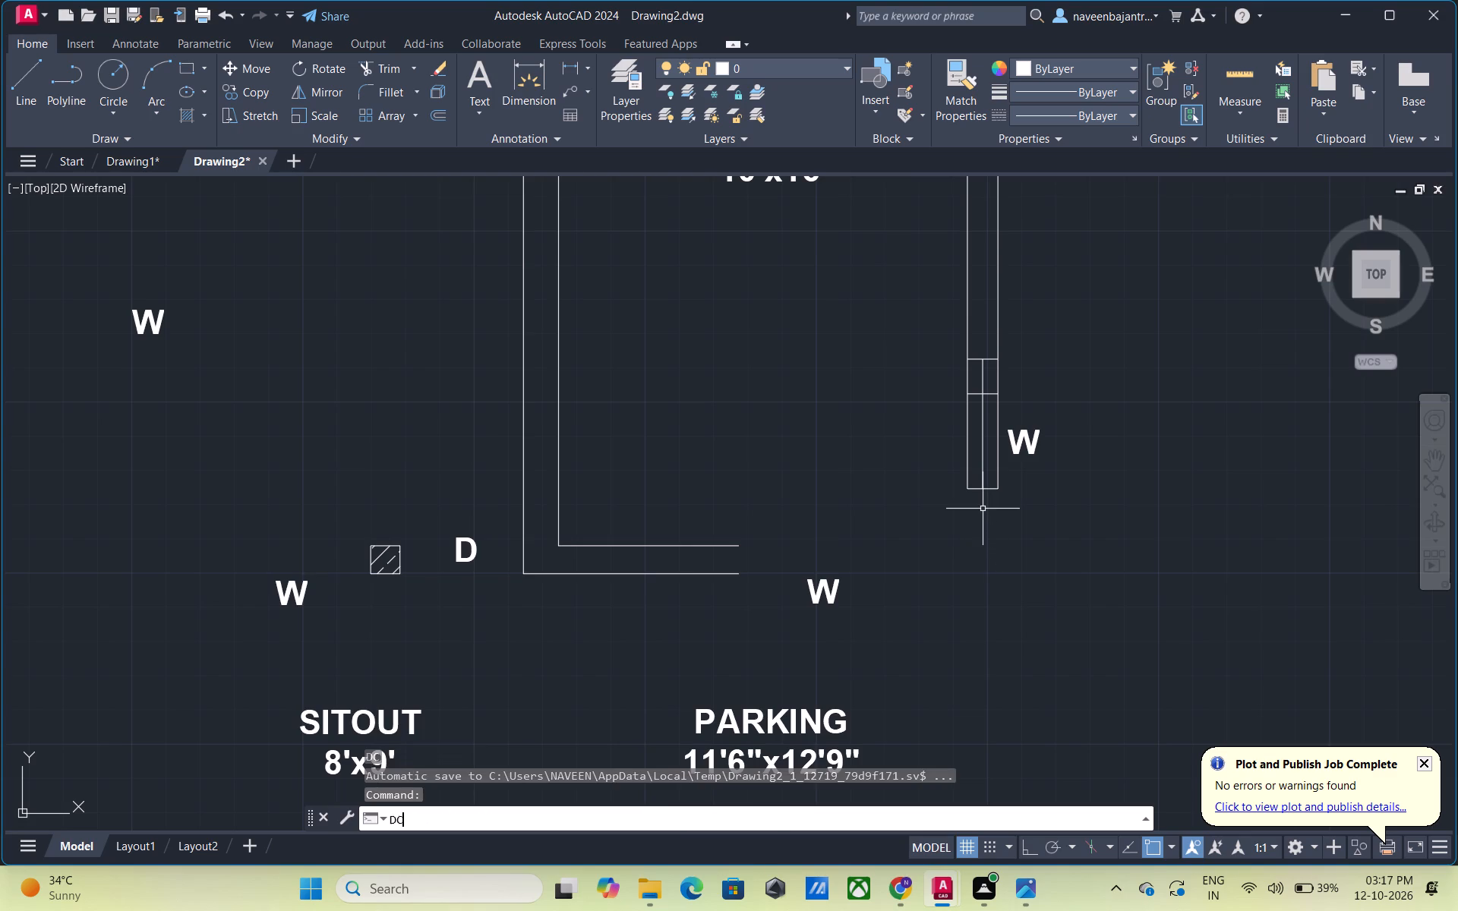
{"action": "key", "text": "space"}
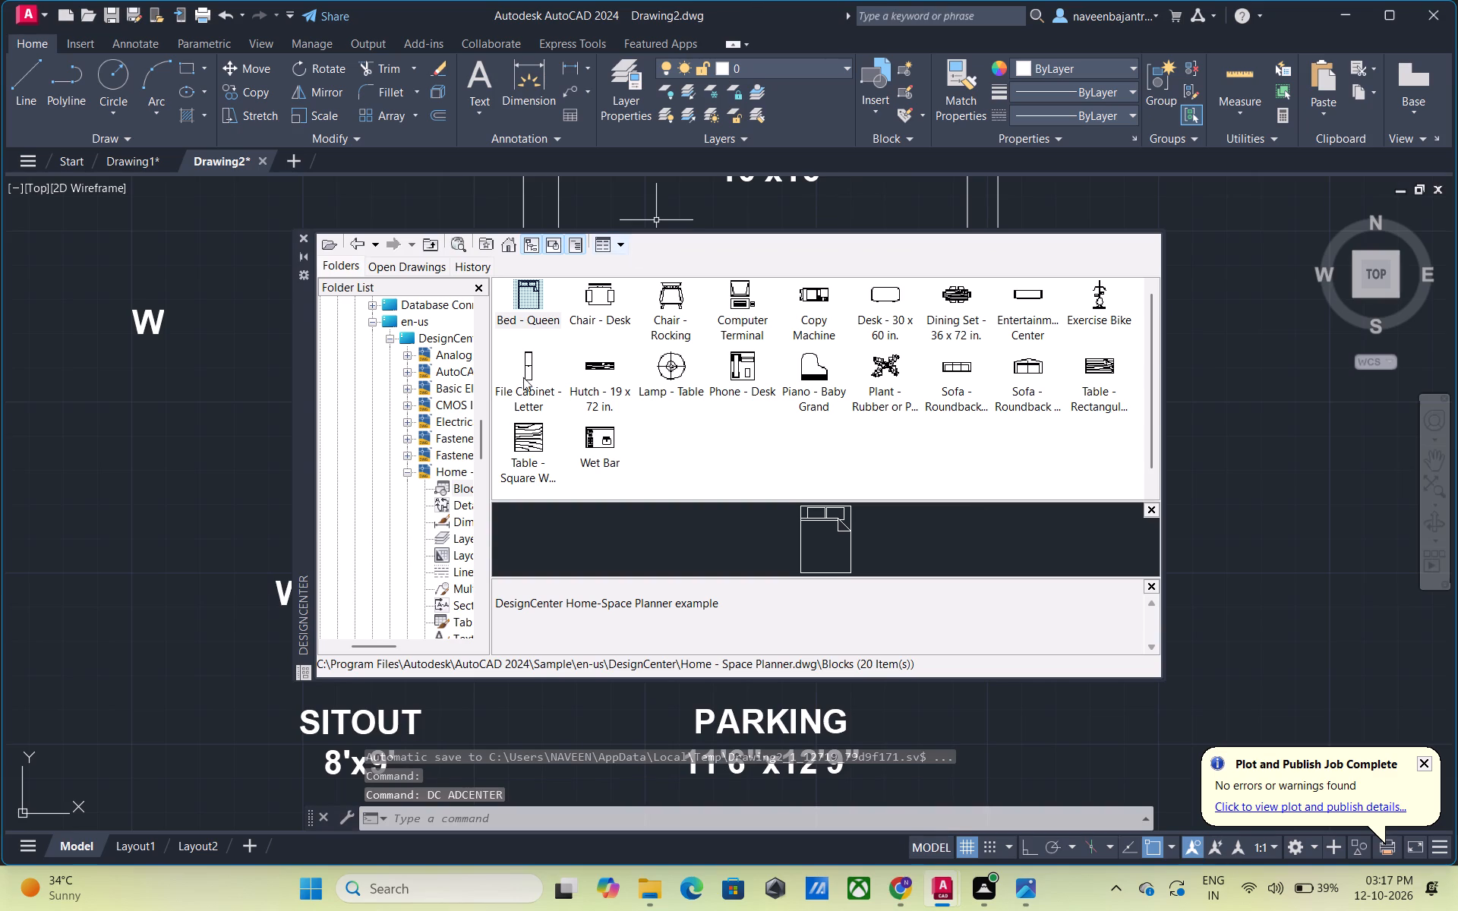
Look through the DesignCenter folder tree for the sample drawings listed around Home - Space Planner.
{"action": "scroll", "coordinate": [413, 552], "scroll_direction": "down", "scroll_amount": 20}
{"action": "scroll", "coordinate": [413, 552], "scroll_direction": "down", "scroll_amount": 5}
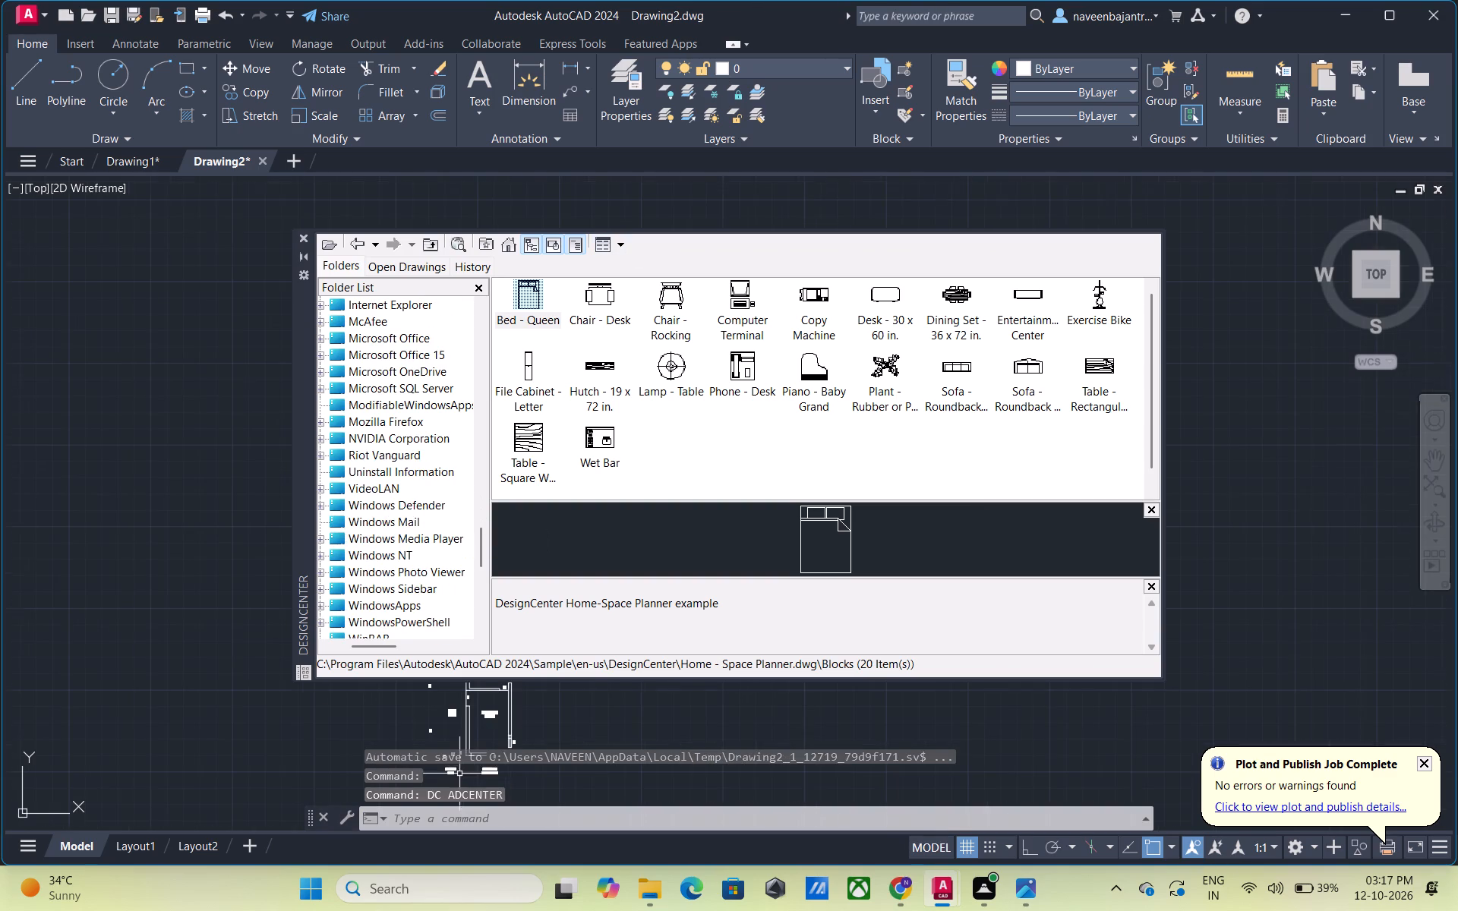
{"action": "scroll", "coordinate": [461, 675], "scroll_direction": "up", "scroll_amount": 4}
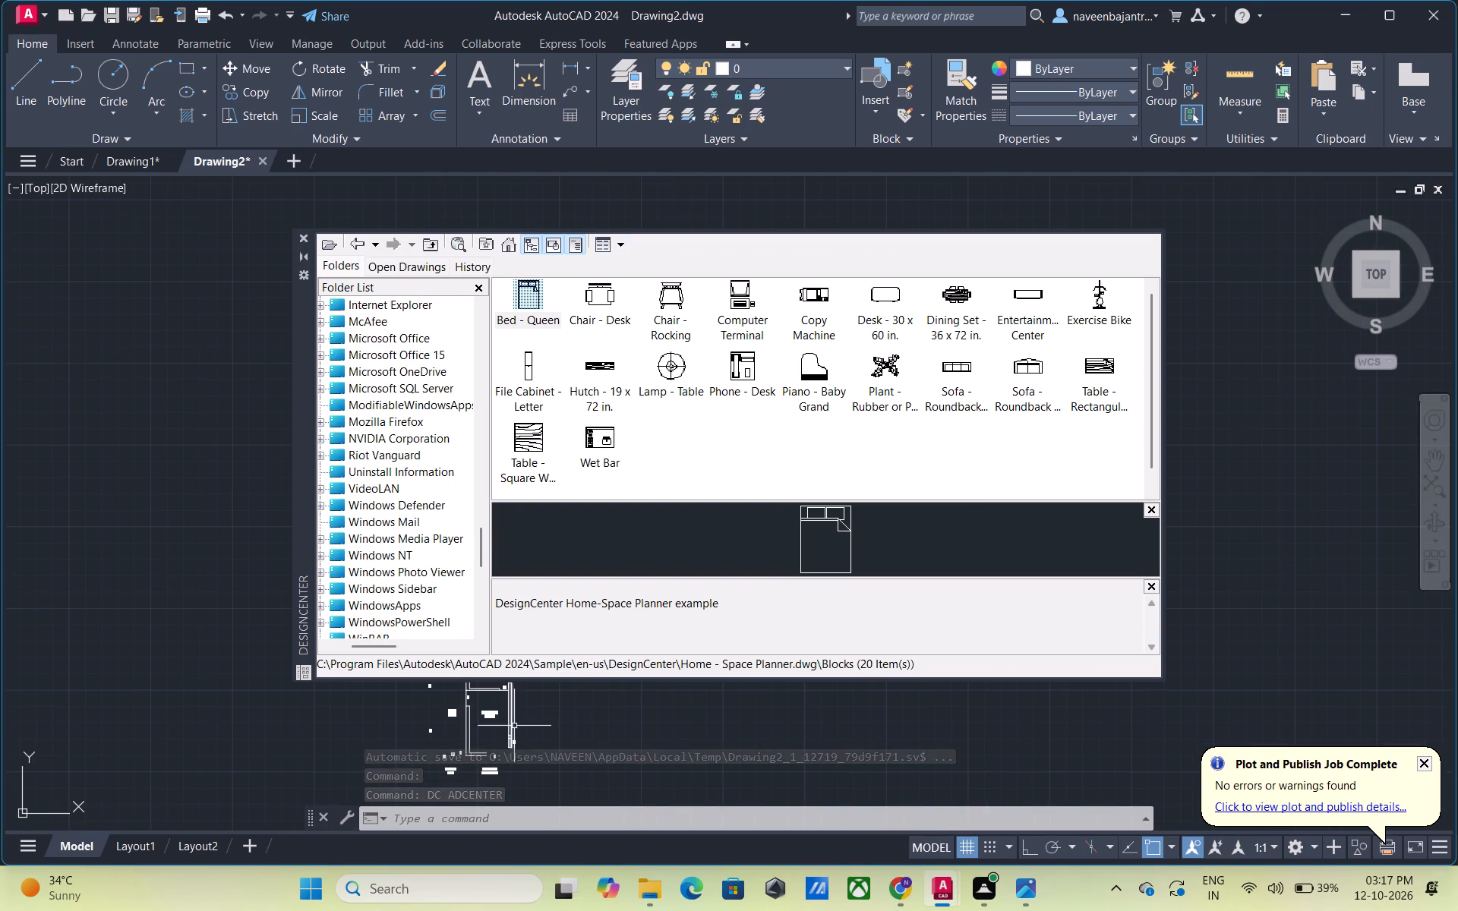
{"action": "scroll", "coordinate": [514, 726], "scroll_direction": "up", "scroll_amount": 5}
{"action": "scroll", "coordinate": [494, 679], "scroll_direction": "down", "scroll_amount": 3}
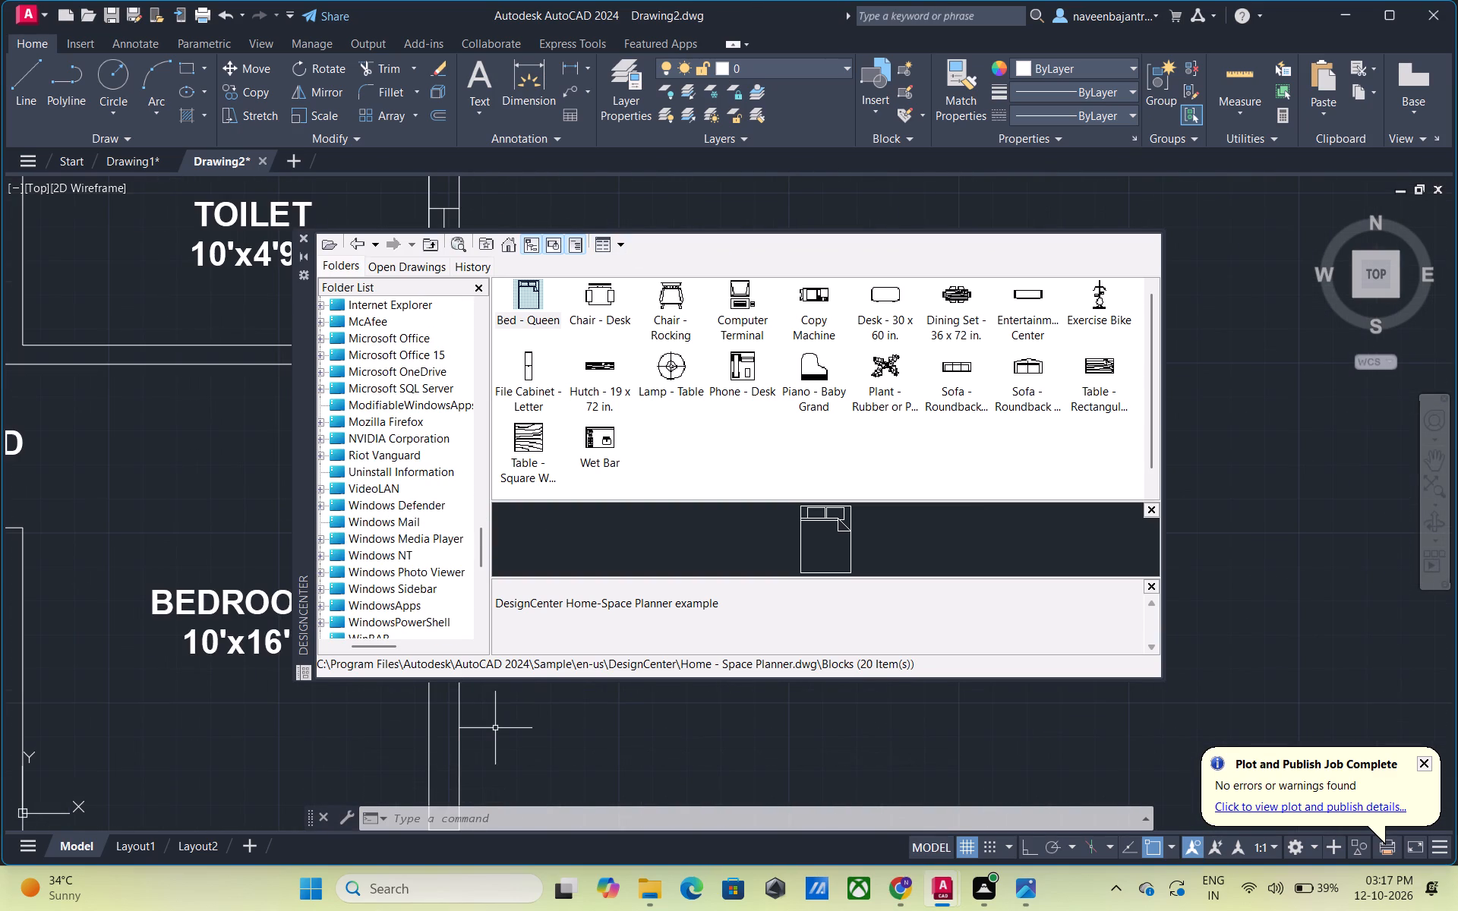
{"action": "scroll", "coordinate": [495, 728], "scroll_direction": "down", "scroll_amount": 1}
{"action": "middle_click_drag", "start_coordinate": [495, 728], "coordinate": [986, 610]}
{"action": "scroll", "coordinate": [431, 520], "scroll_direction": "down", "scroll_amount": 2}
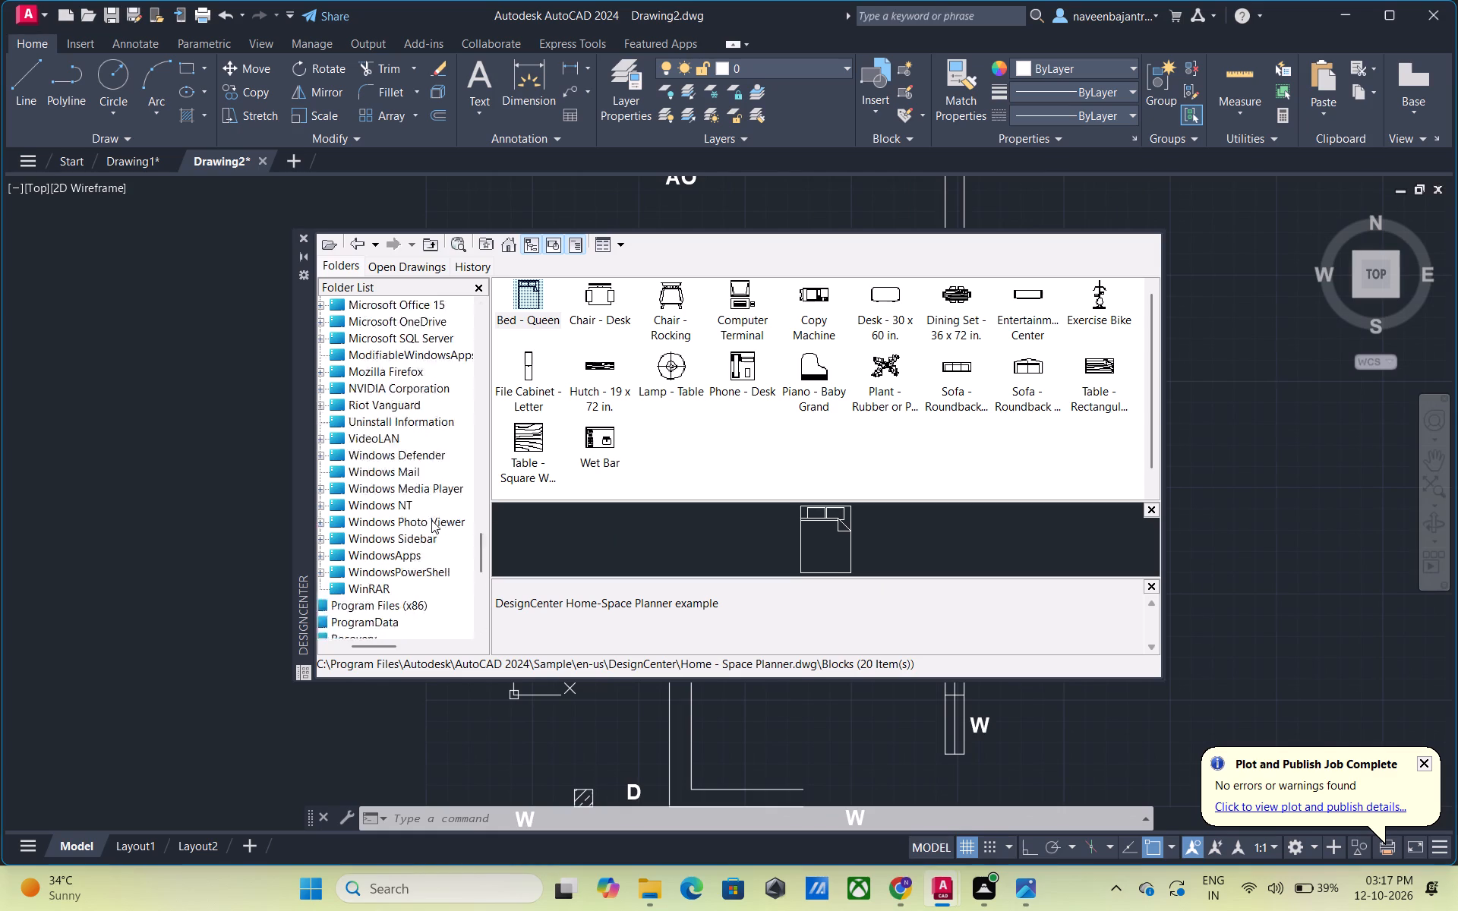
{"action": "scroll", "coordinate": [431, 520], "scroll_direction": "down", "scroll_amount": 20}
{"action": "scroll", "coordinate": [431, 520], "scroll_direction": "down", "scroll_amount": 4}
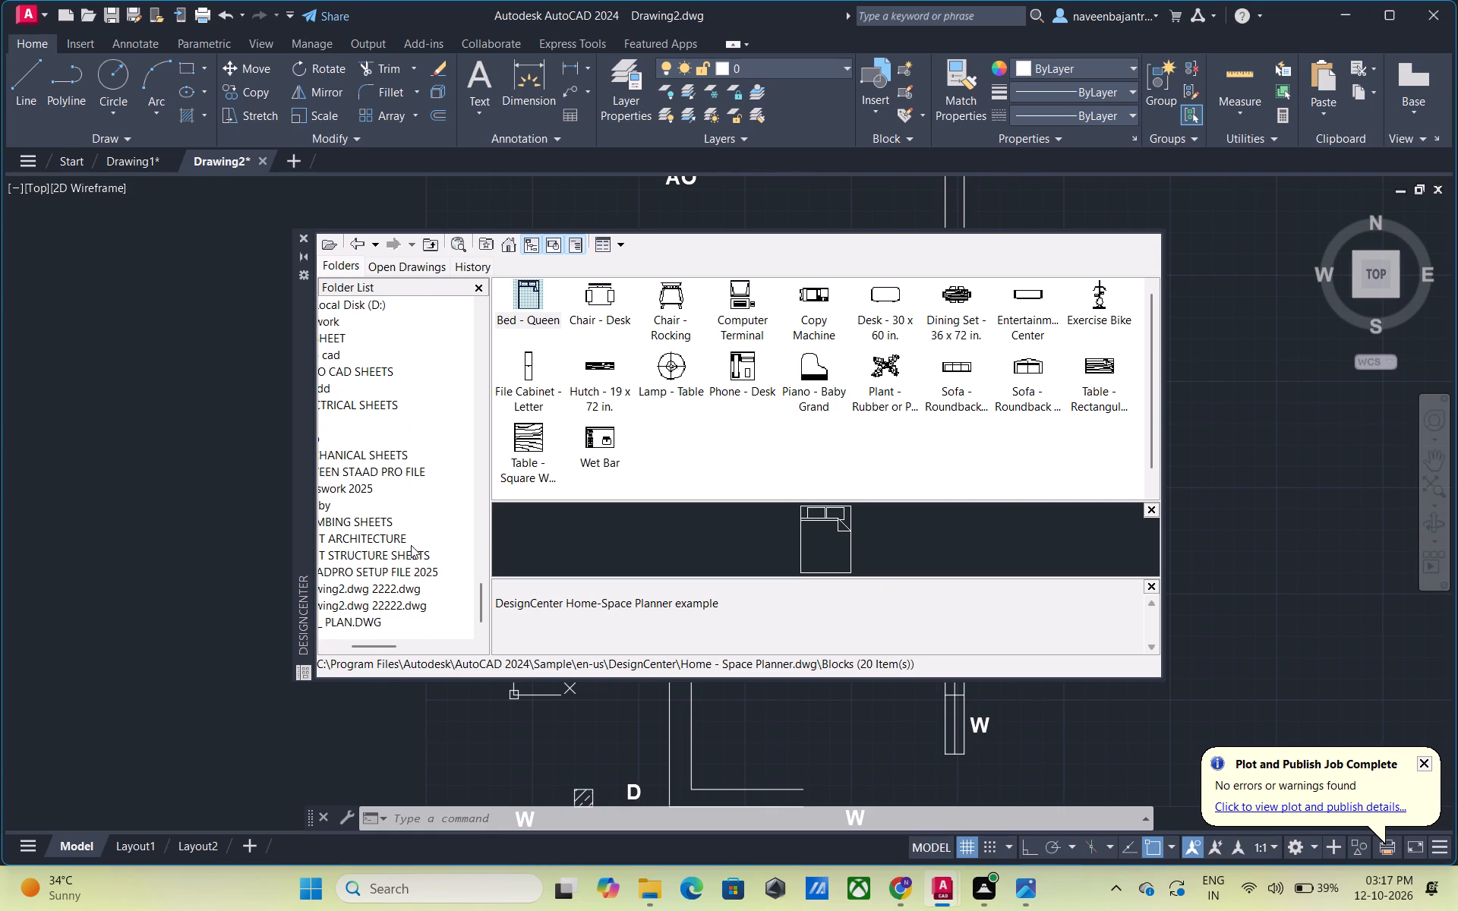
{"action": "scroll", "coordinate": [411, 545], "scroll_direction": "up", "scroll_amount": 1}
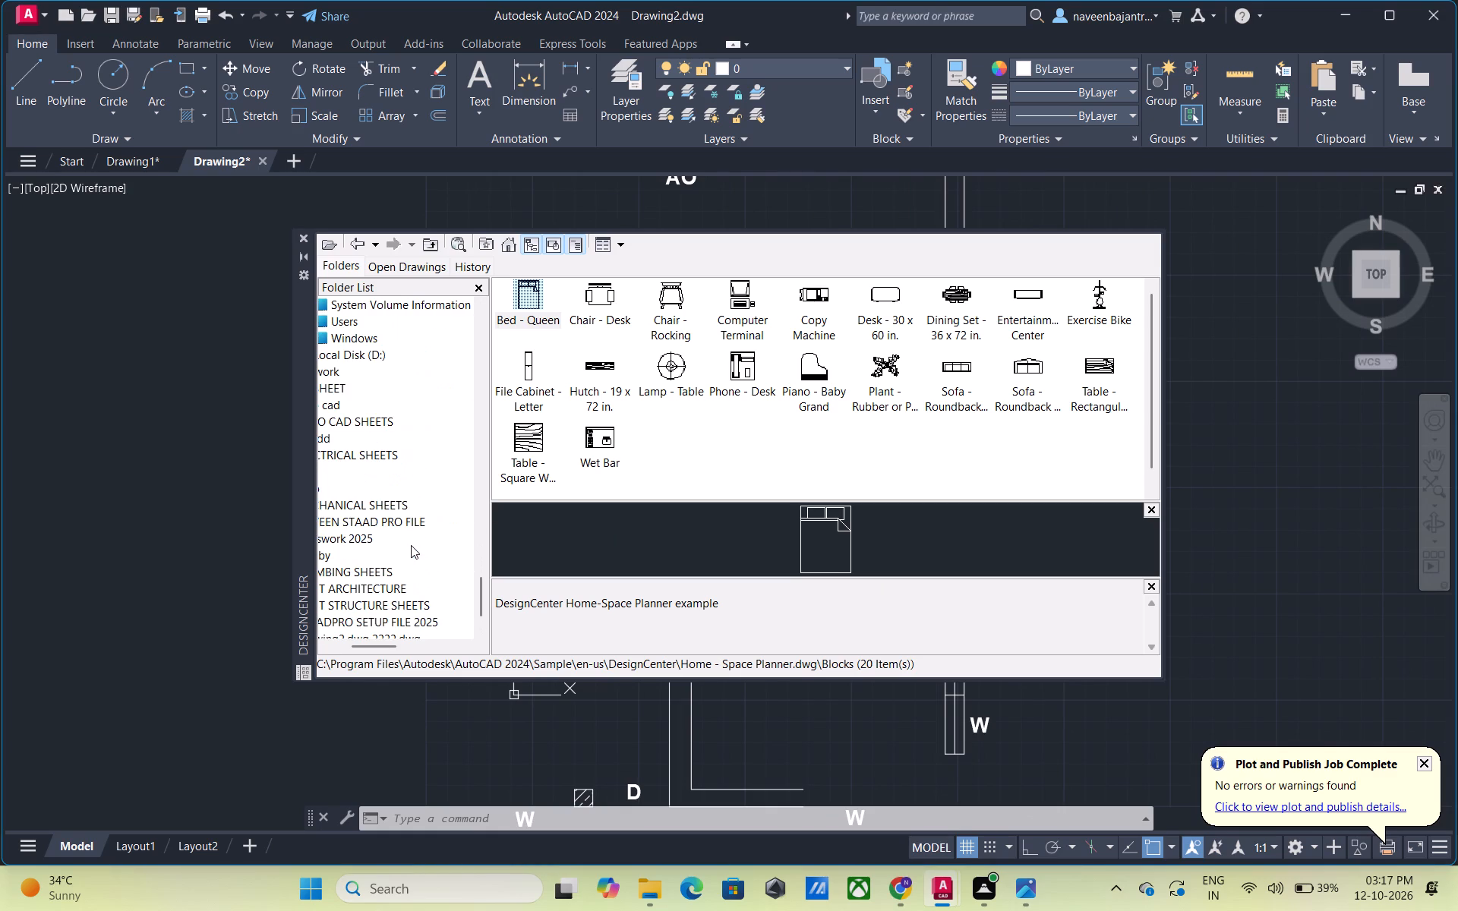
{"action": "scroll", "coordinate": [411, 545], "scroll_direction": "up", "scroll_amount": 1}
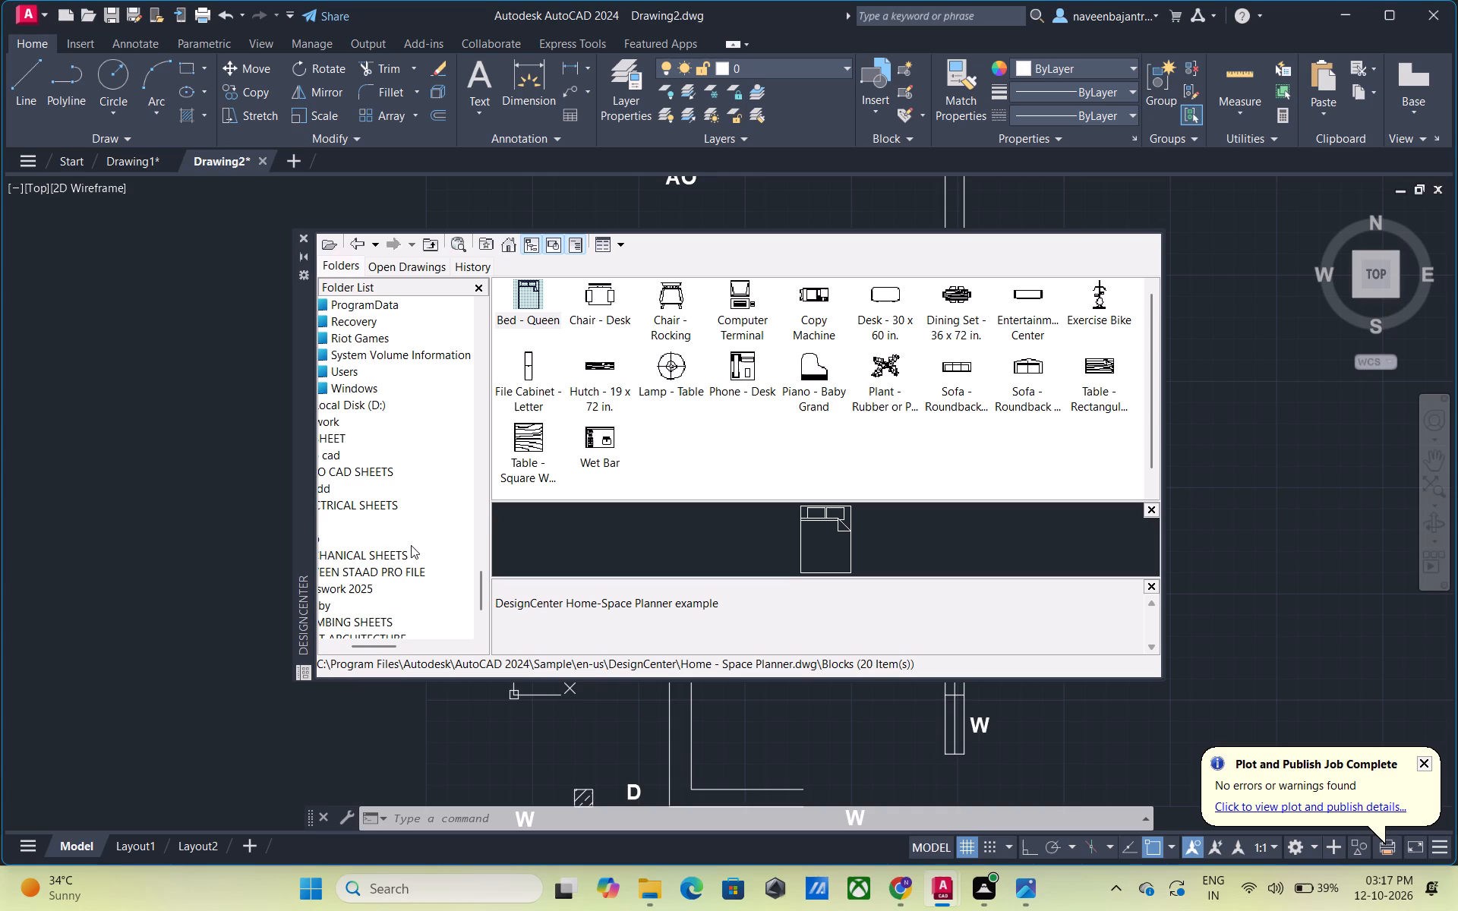
{"action": "scroll", "coordinate": [411, 545], "scroll_direction": "up", "scroll_amount": 1}
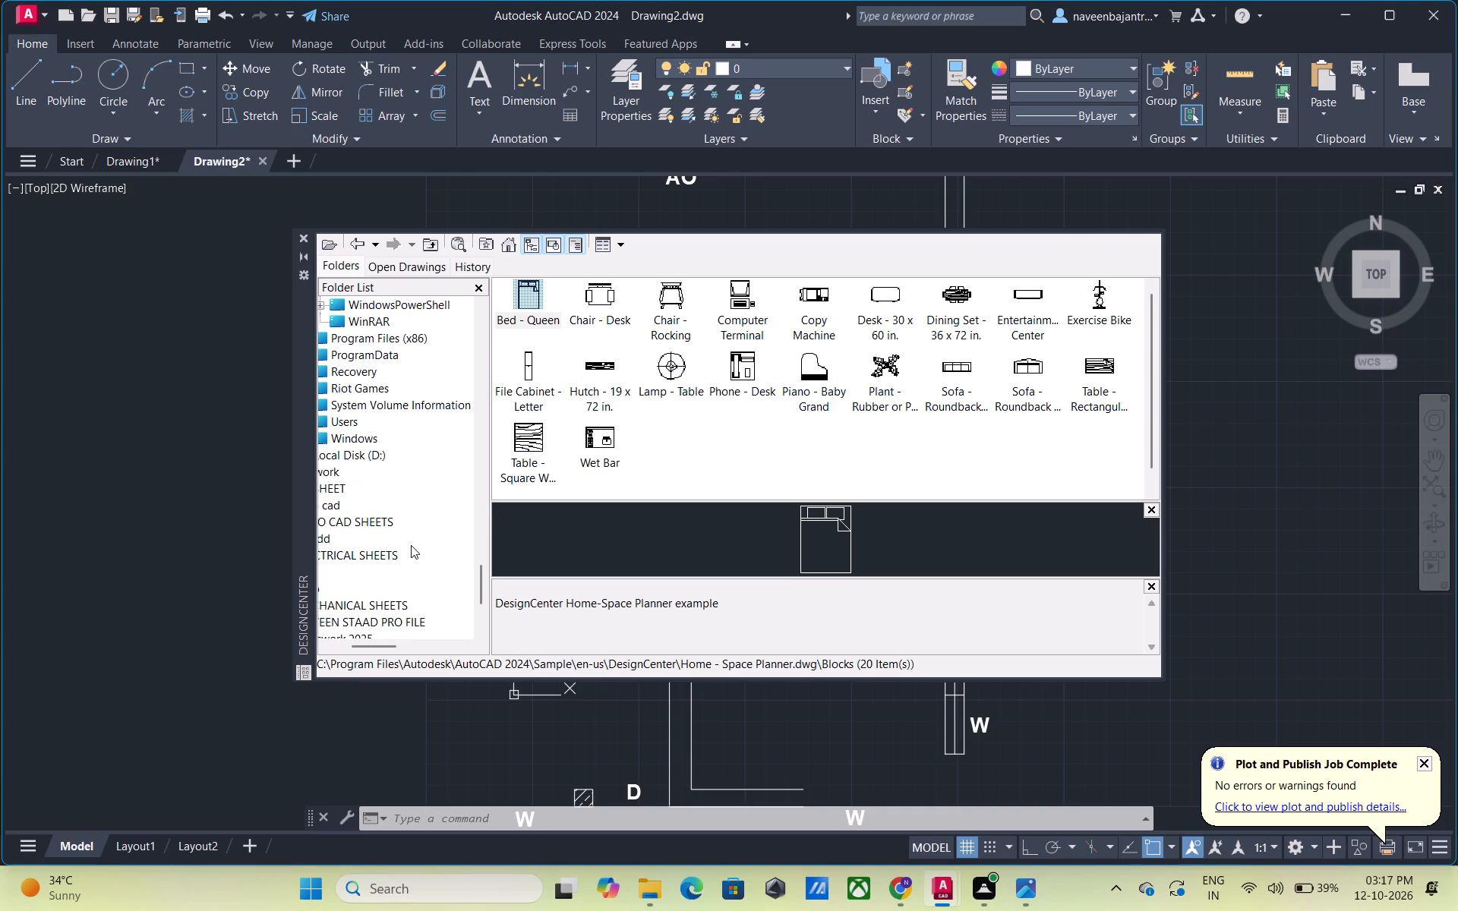
{"action": "scroll", "coordinate": [411, 545], "scroll_direction": "up", "scroll_amount": 1}
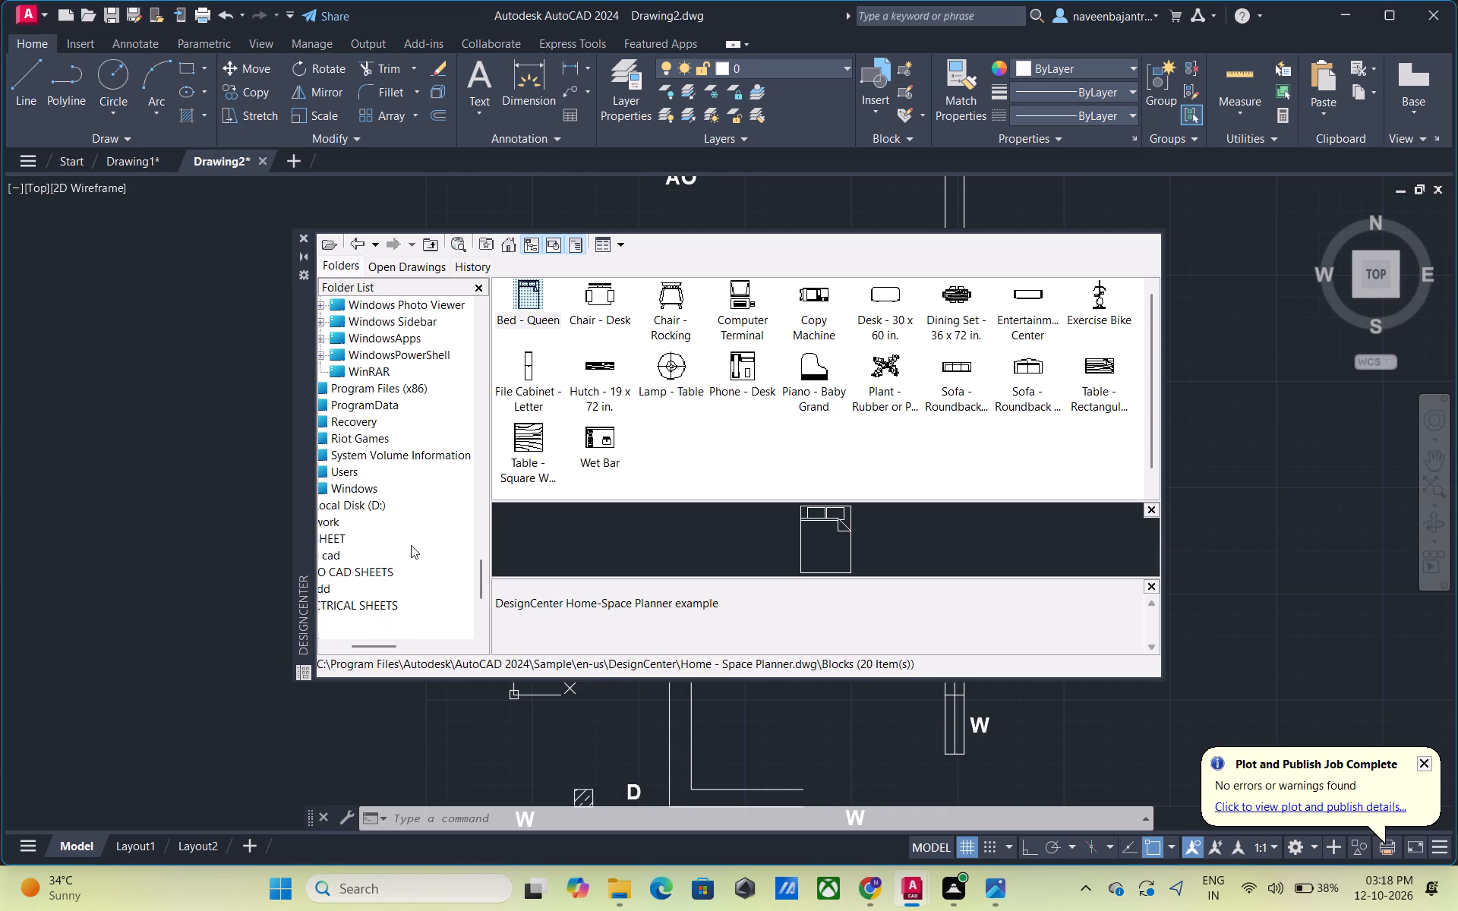
{"action": "scroll", "coordinate": [411, 545], "scroll_direction": "up", "scroll_amount": 1}
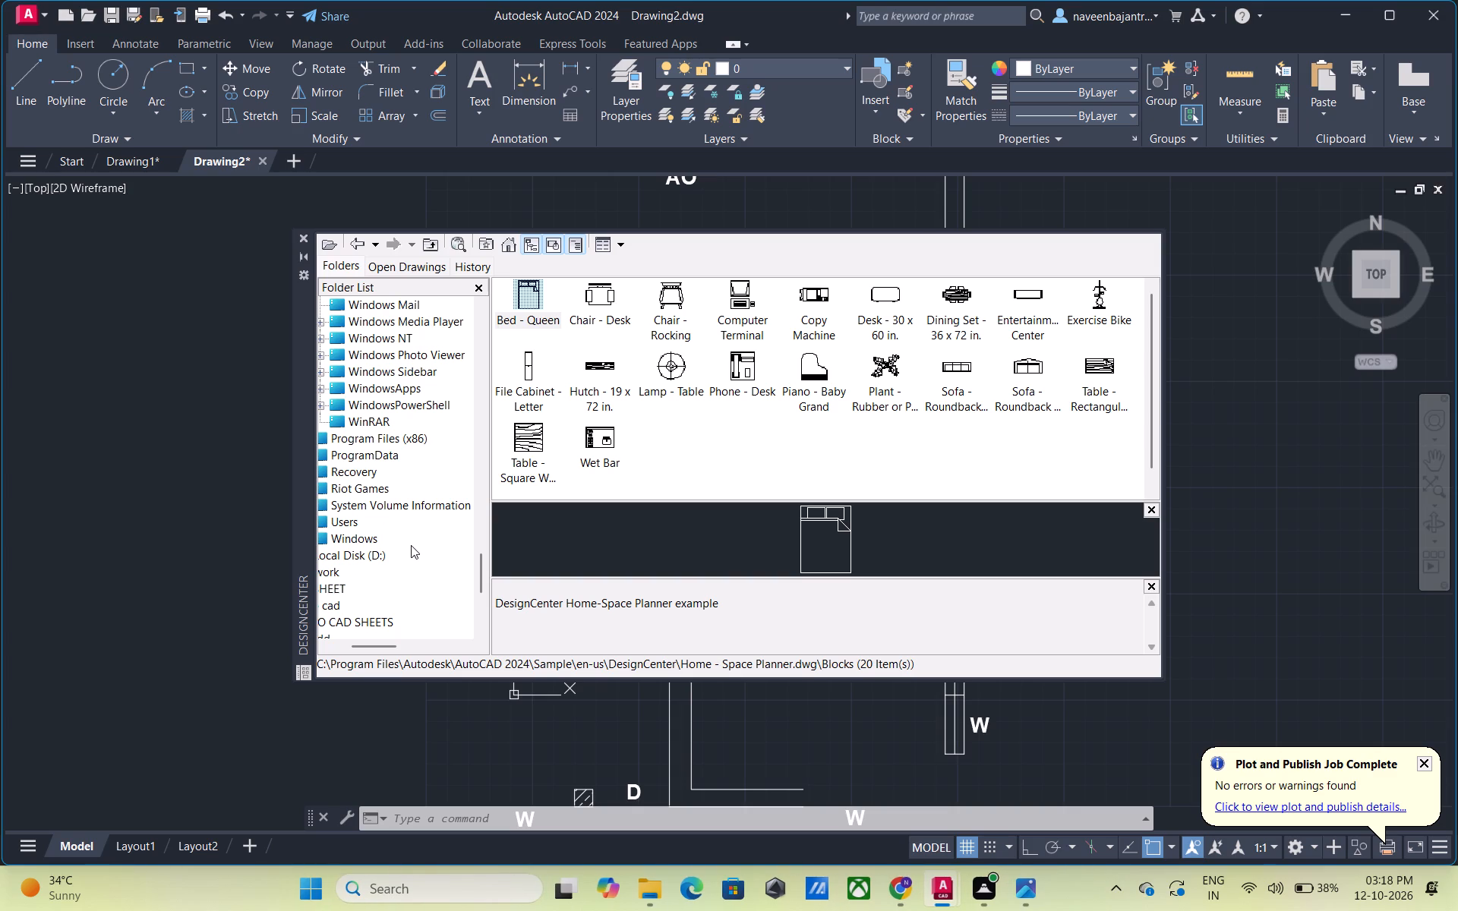
{"action": "scroll", "coordinate": [411, 545], "scroll_direction": "up", "scroll_amount": 1}
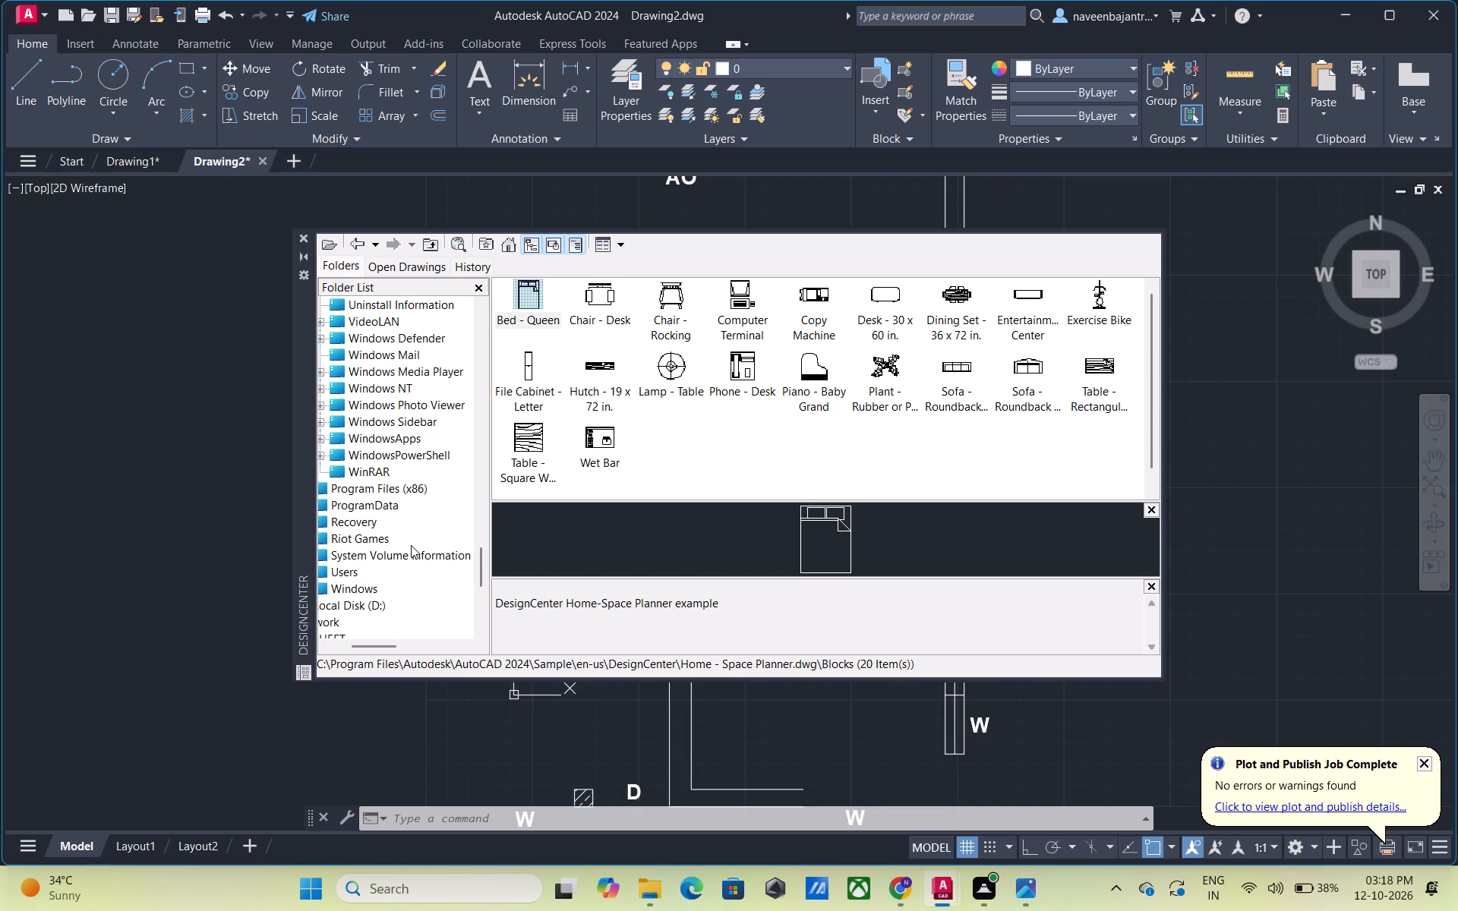
{"action": "scroll", "coordinate": [411, 545], "scroll_direction": "up", "scroll_amount": 1}
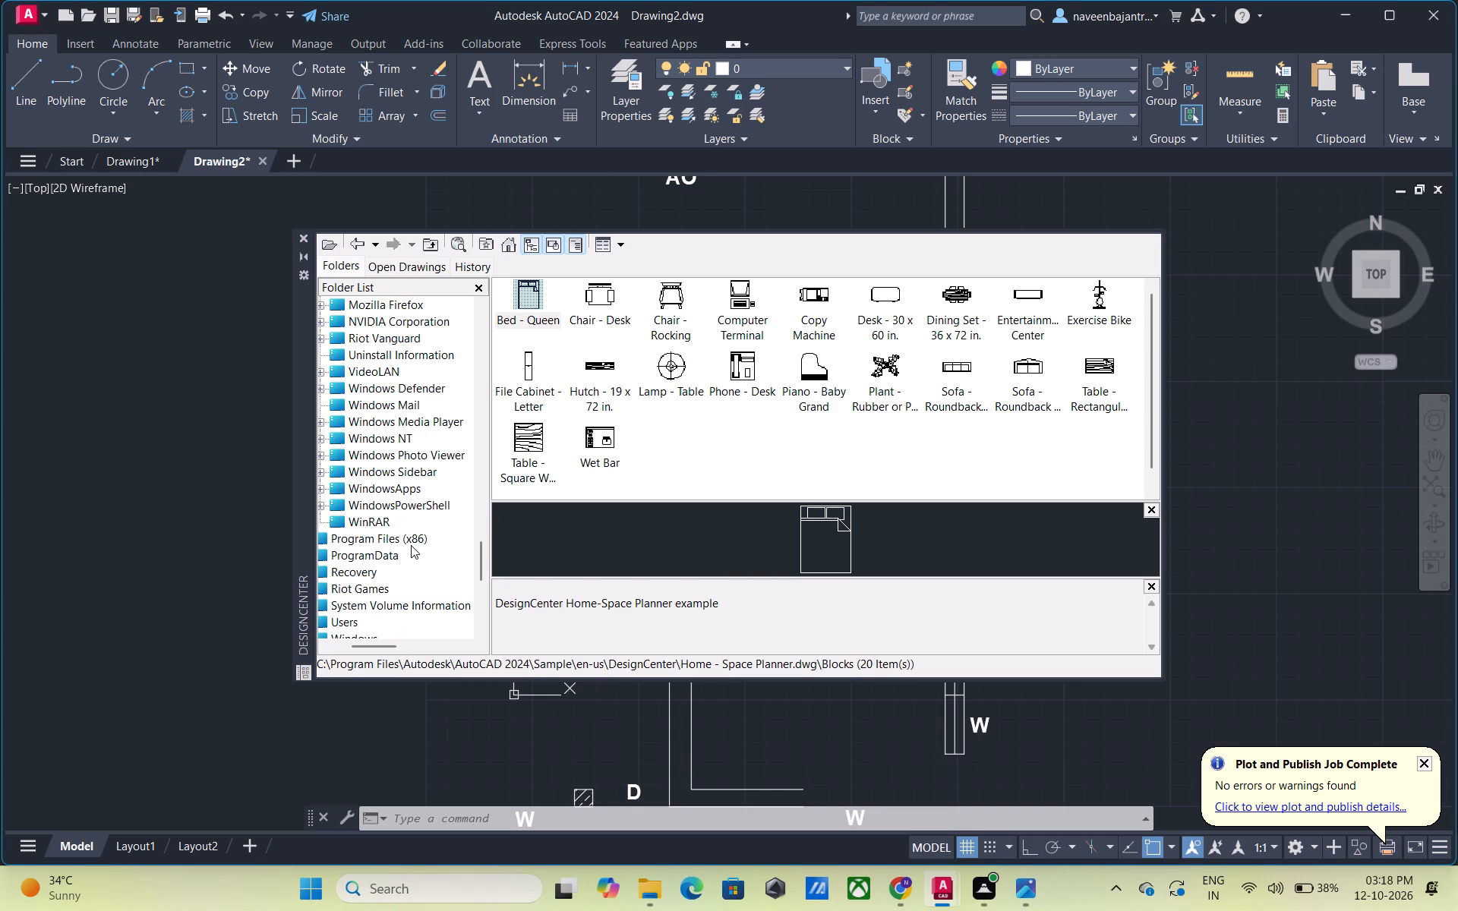
{"action": "scroll", "coordinate": [411, 545], "scroll_direction": "up", "scroll_amount": 1}
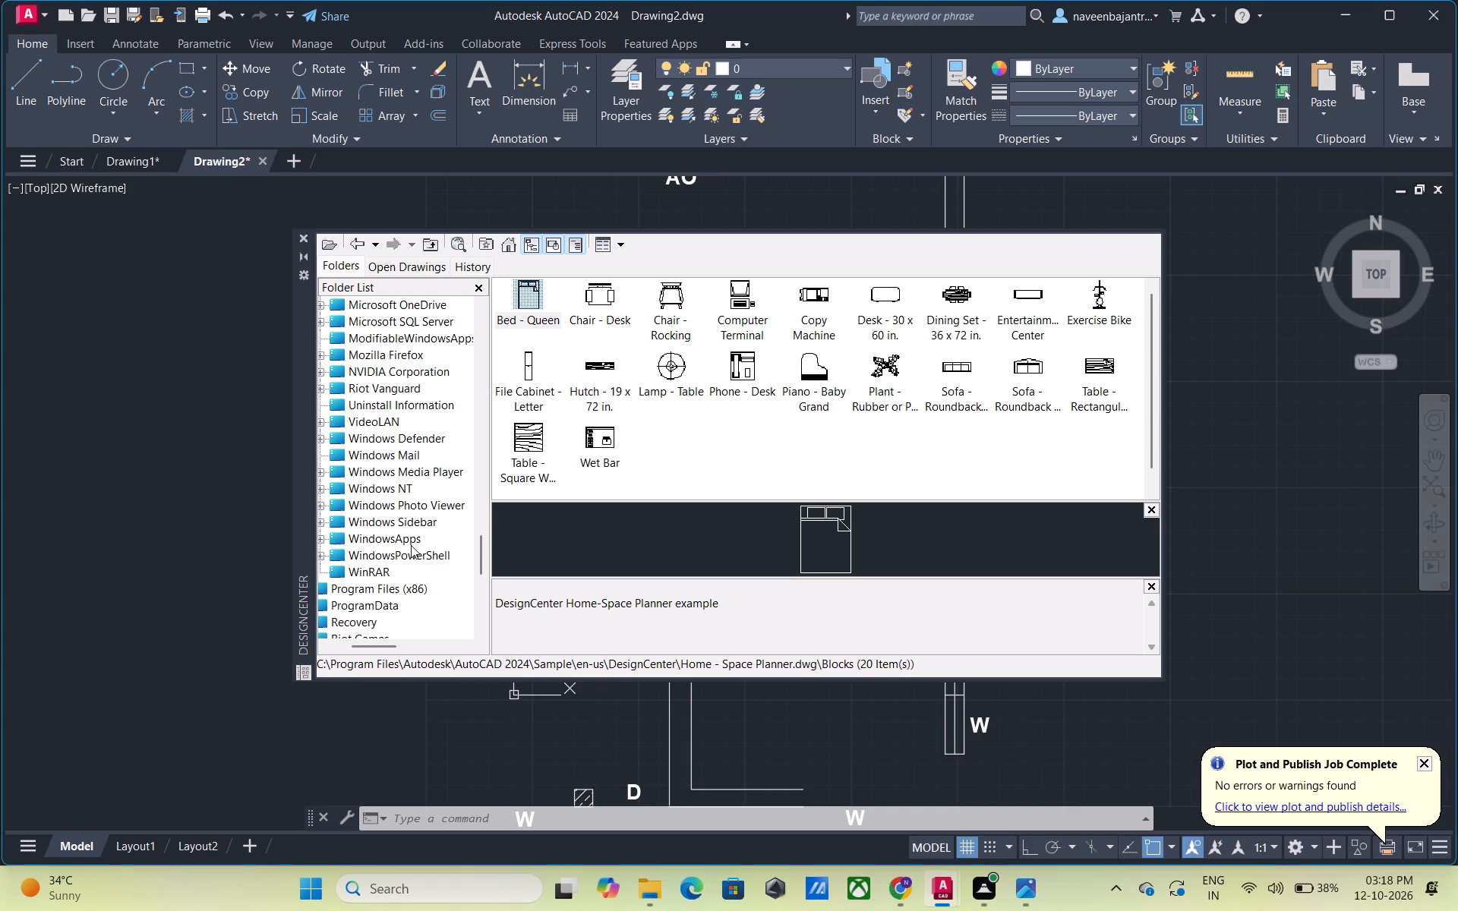
{"action": "scroll", "coordinate": [411, 545], "scroll_direction": "up", "scroll_amount": 1}
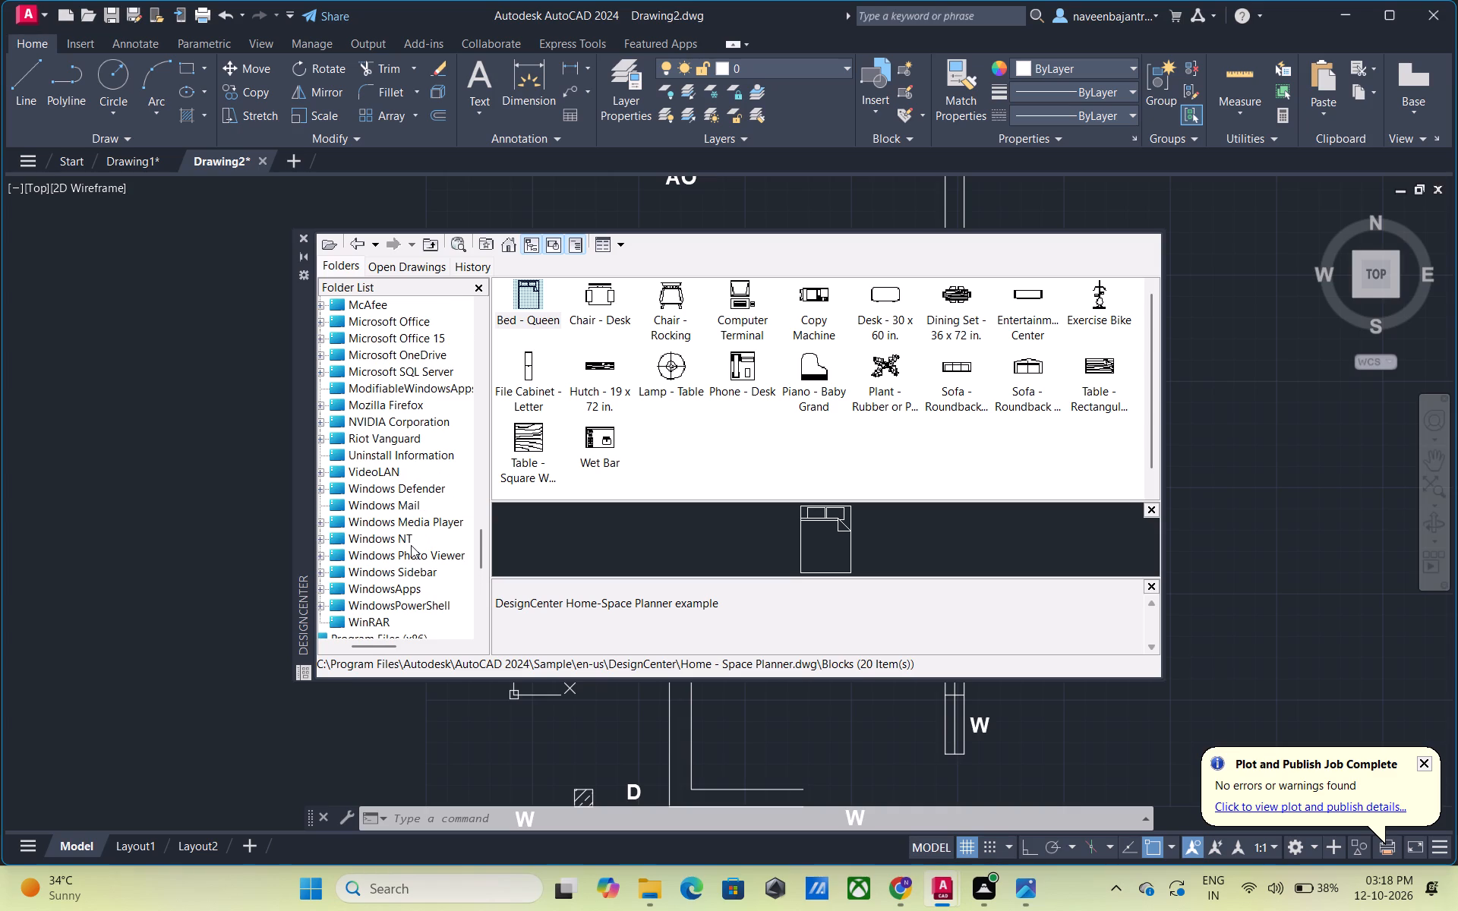
{"action": "scroll", "coordinate": [411, 545], "scroll_direction": "up", "scroll_amount": 1}
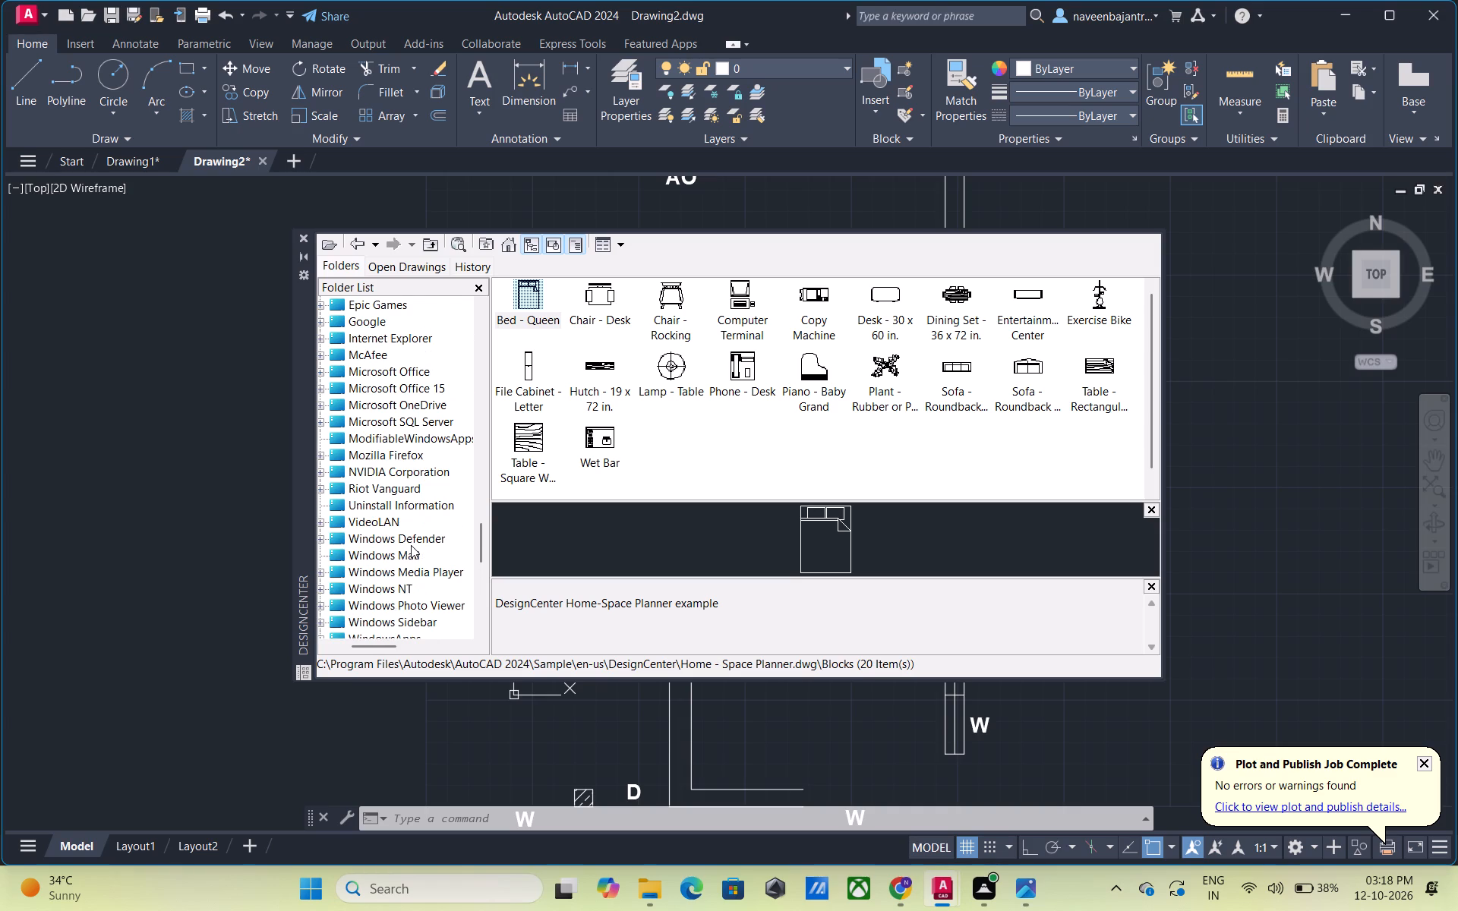
{"action": "scroll", "coordinate": [411, 545], "scroll_direction": "up", "scroll_amount": 1}
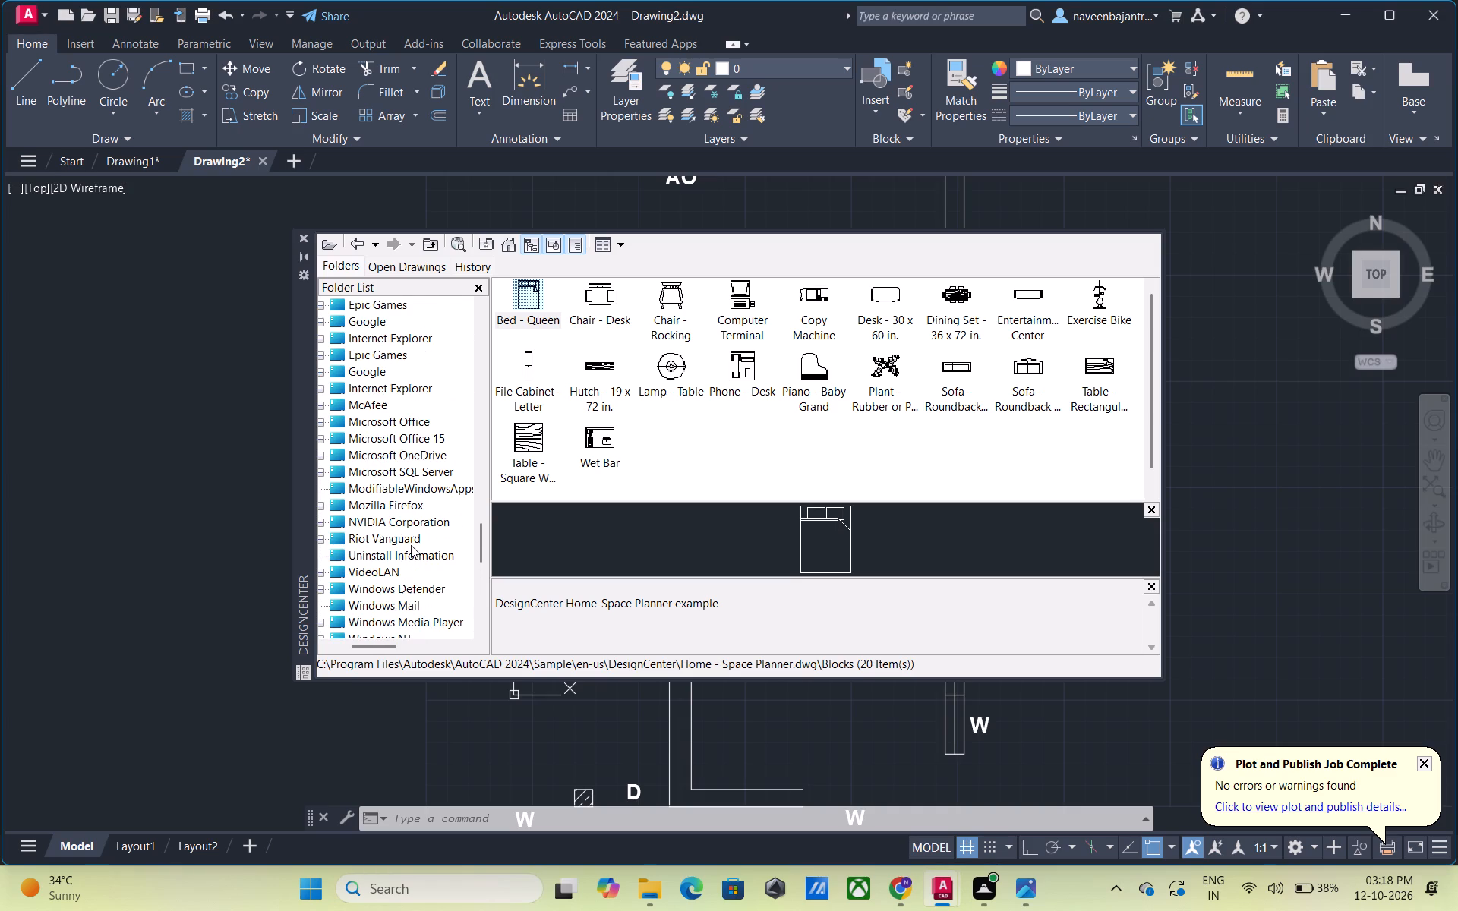
{"action": "scroll", "coordinate": [411, 545], "scroll_direction": "up", "scroll_amount": 1}
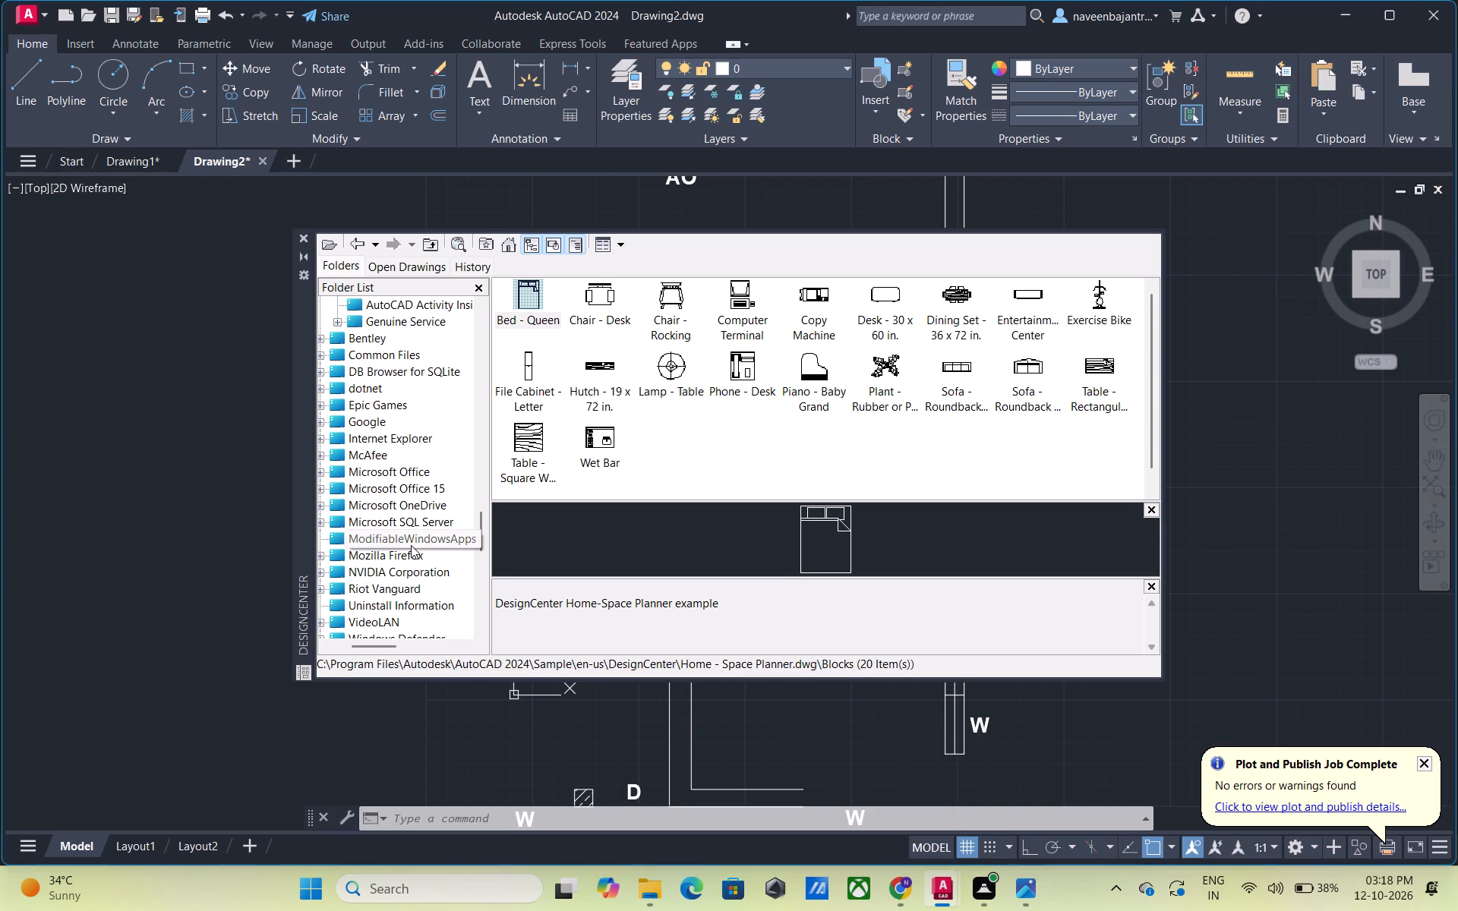
{"action": "scroll", "coordinate": [411, 545], "scroll_direction": "up", "scroll_amount": 1}
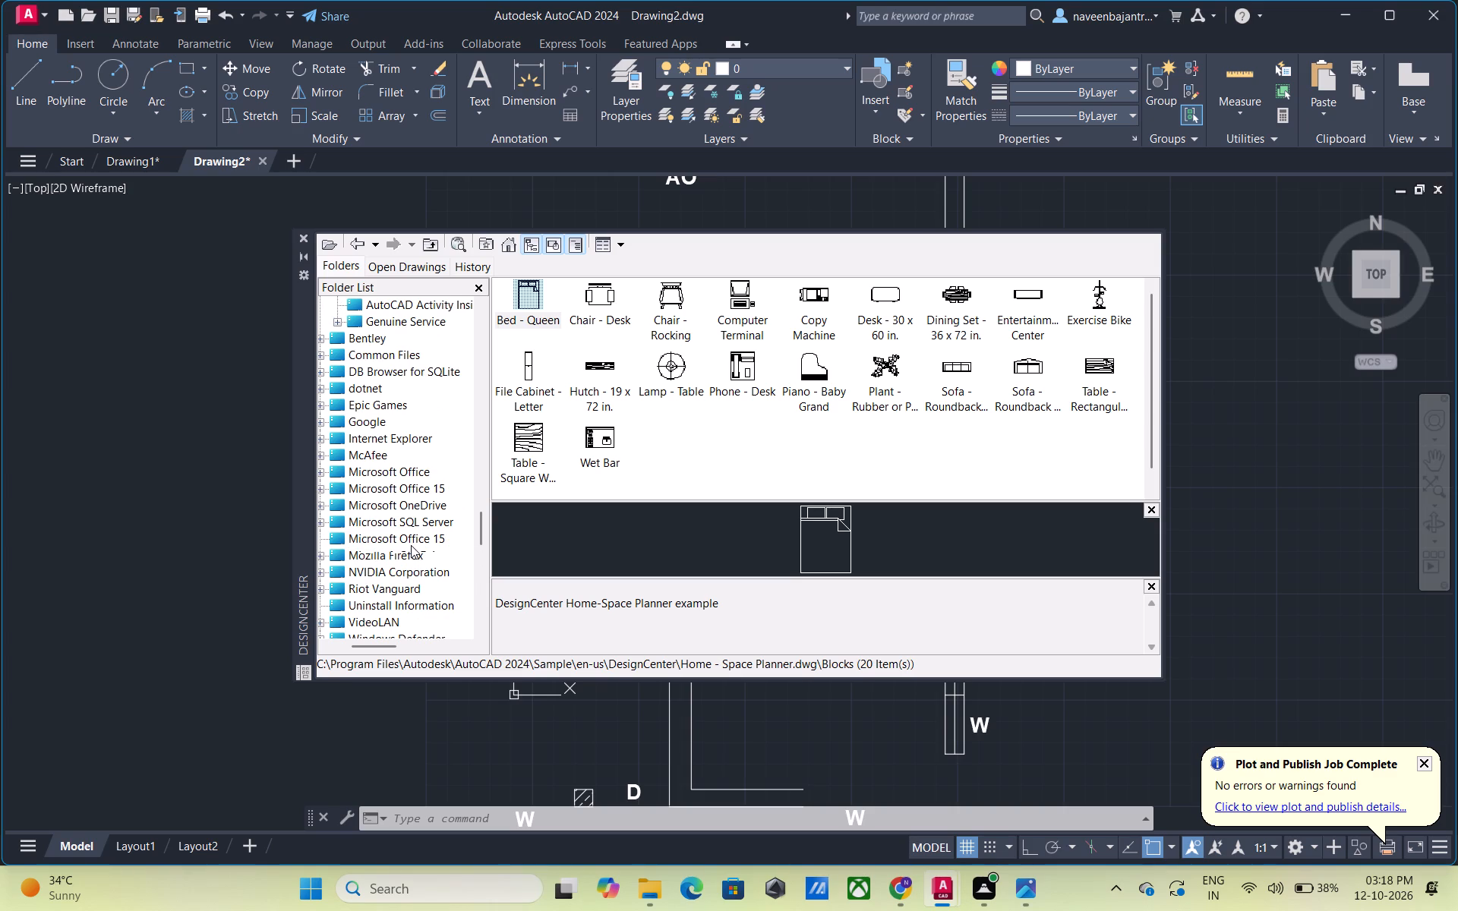
{"action": "scroll", "coordinate": [411, 545], "scroll_direction": "up", "scroll_amount": 1}
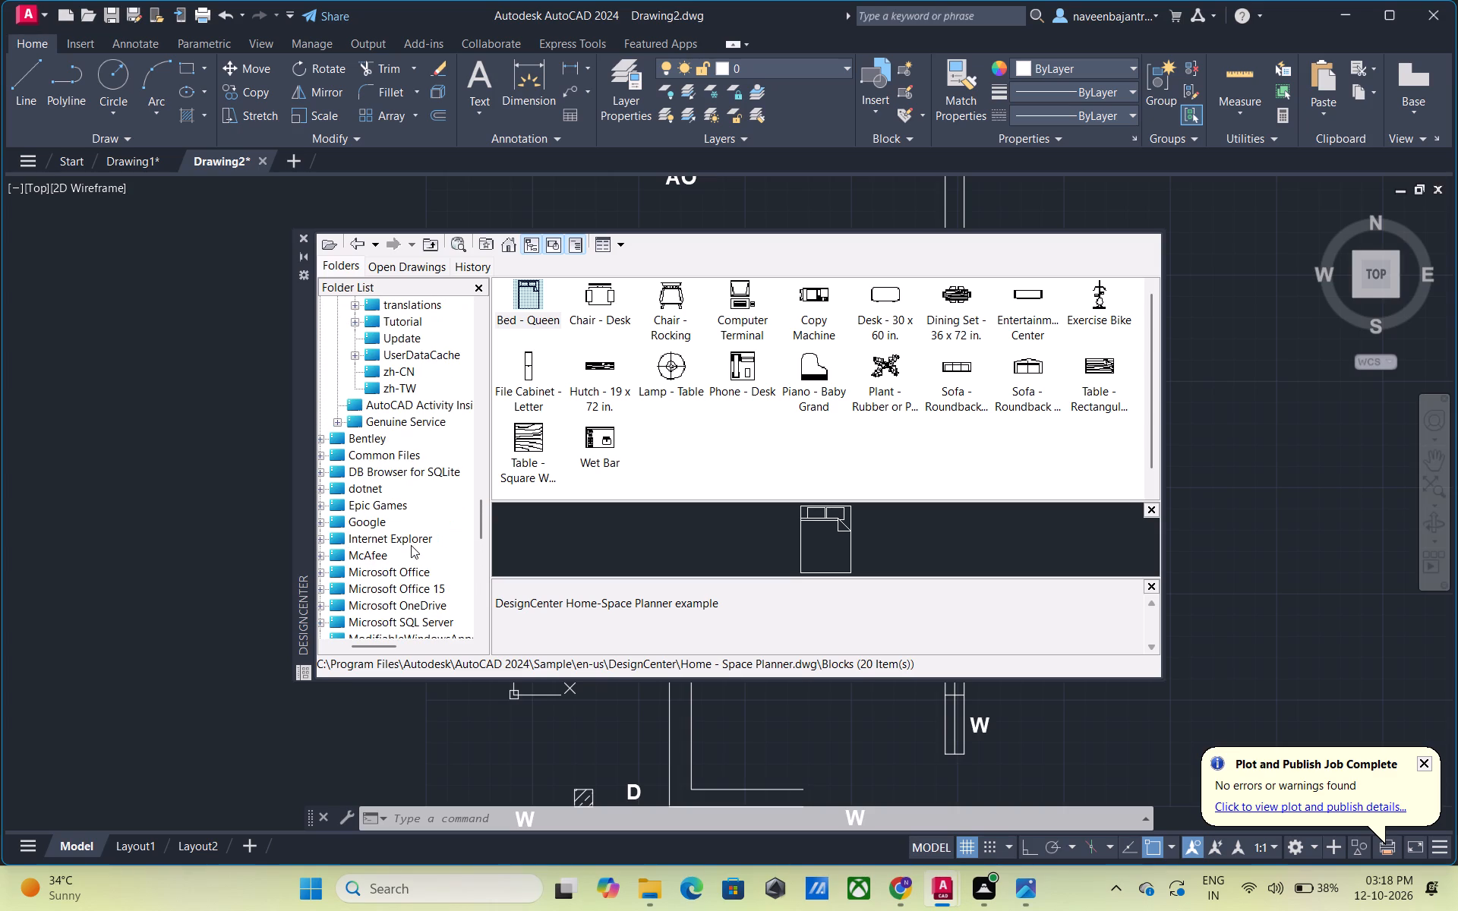
{"action": "scroll", "coordinate": [411, 545], "scroll_direction": "up", "scroll_amount": 1}
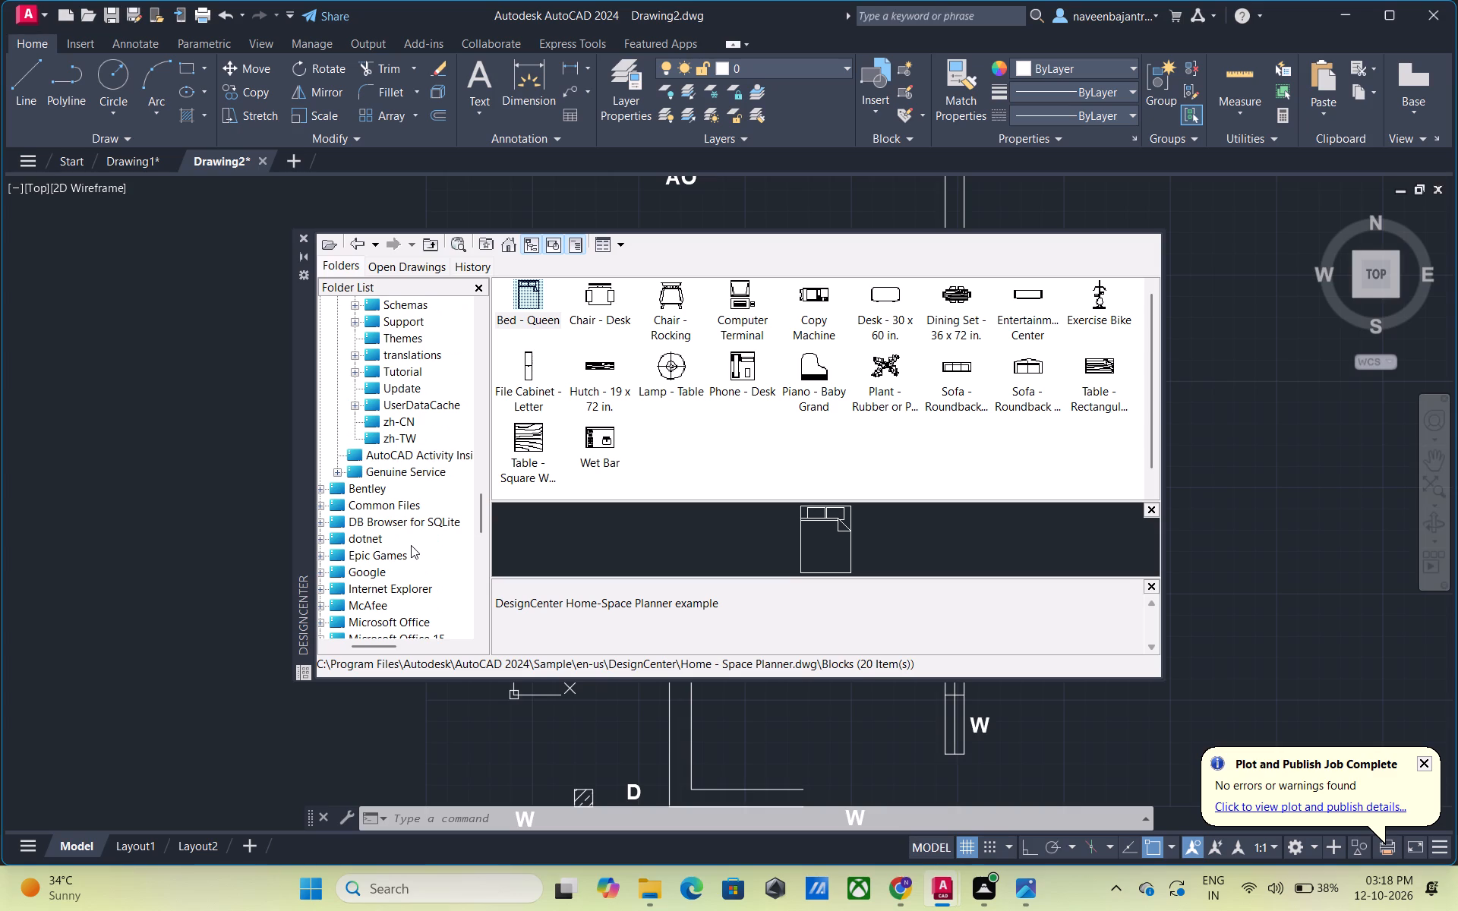
{"action": "scroll", "coordinate": [411, 545], "scroll_direction": "up", "scroll_amount": 1}
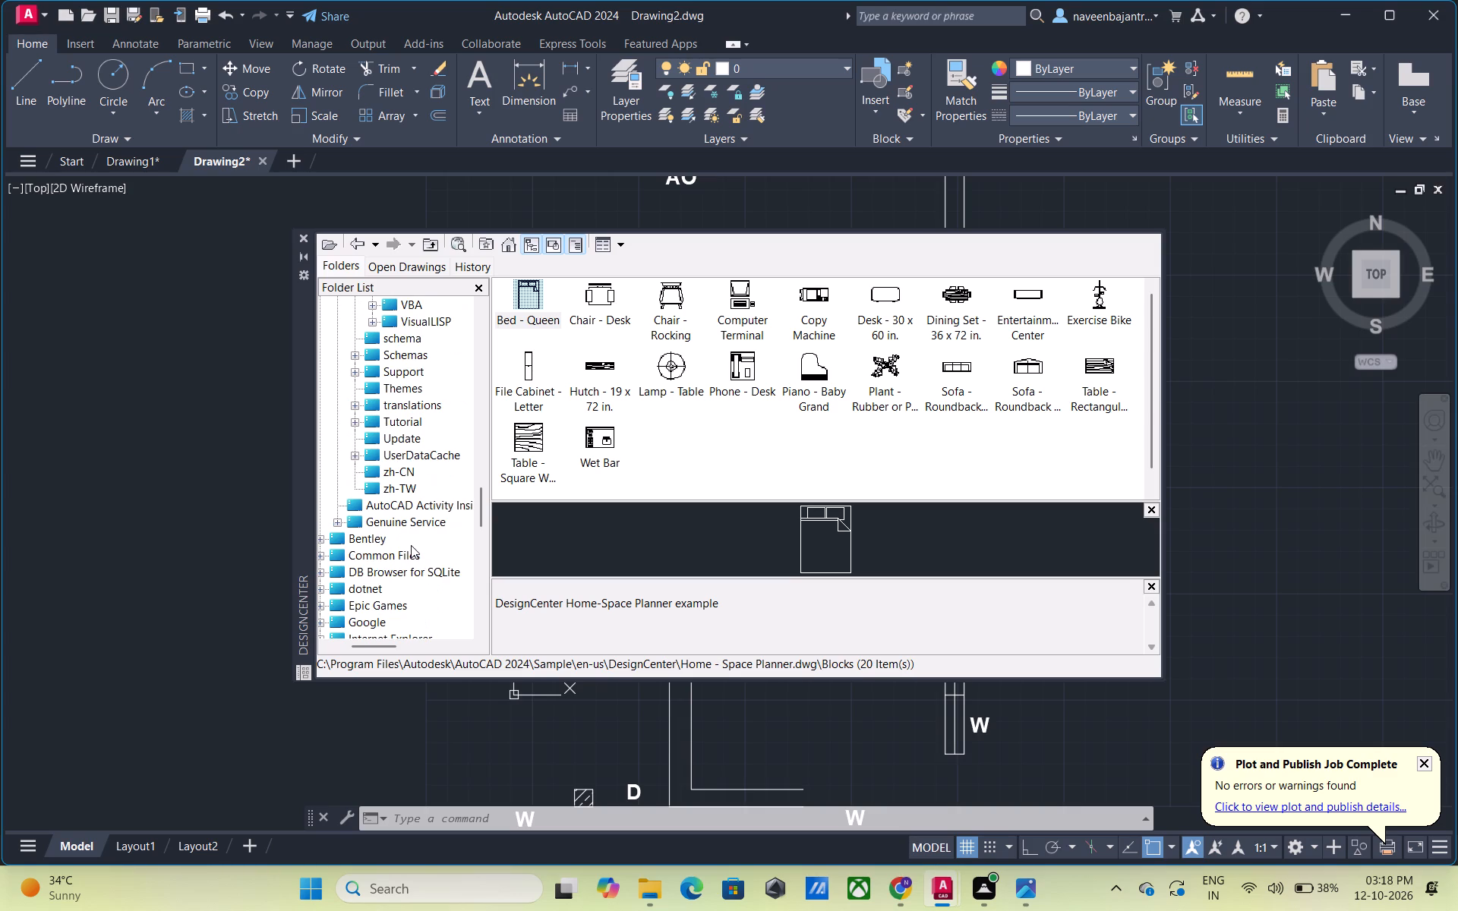
{"action": "scroll", "coordinate": [411, 545], "scroll_direction": "up", "scroll_amount": 1}
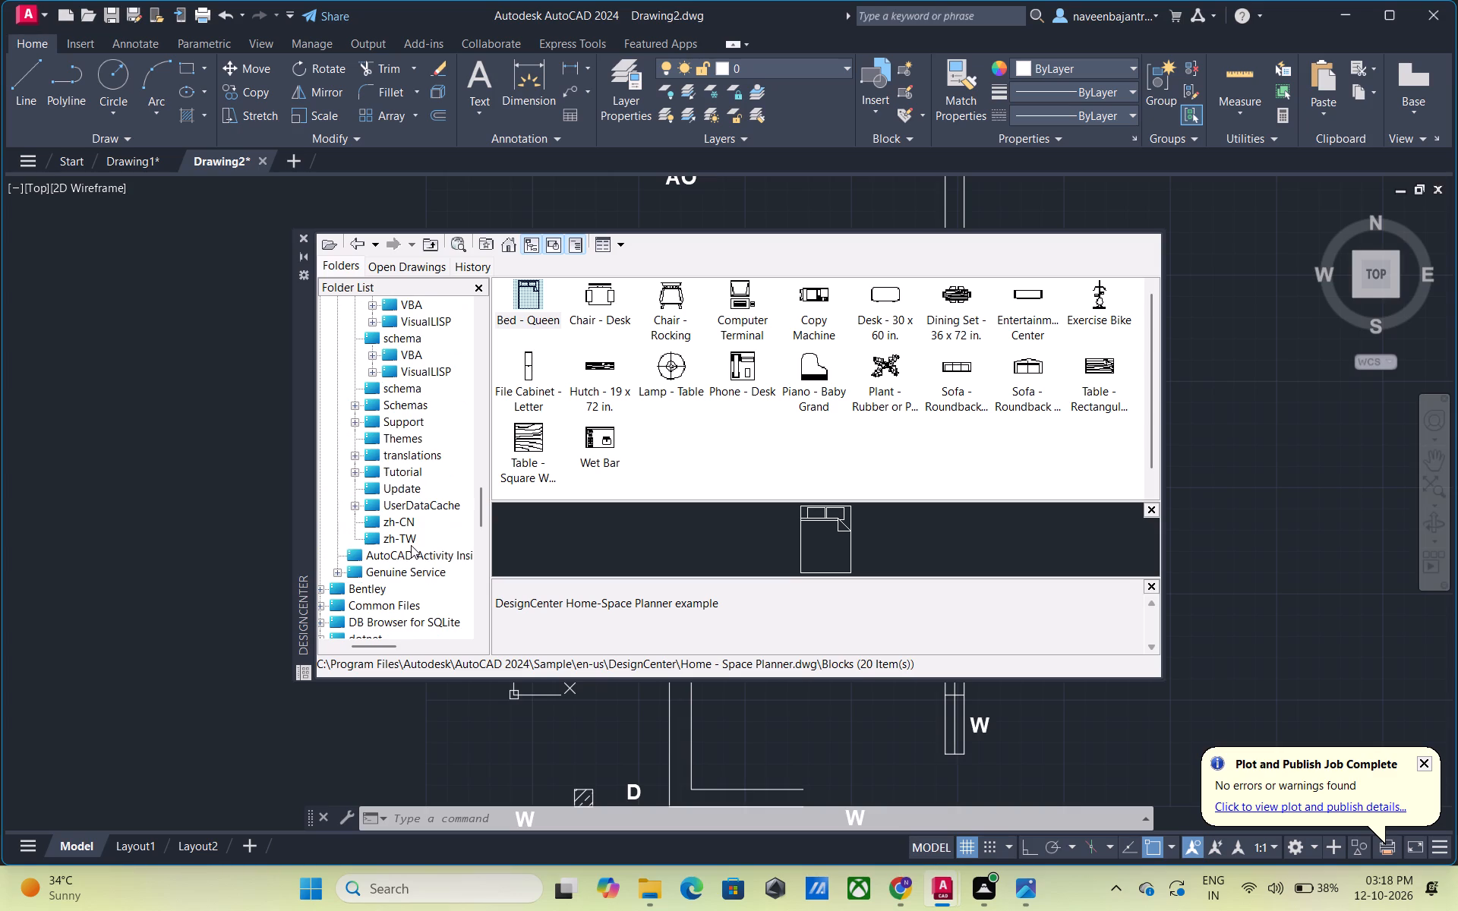
{"action": "scroll", "coordinate": [411, 545], "scroll_direction": "up", "scroll_amount": 1}
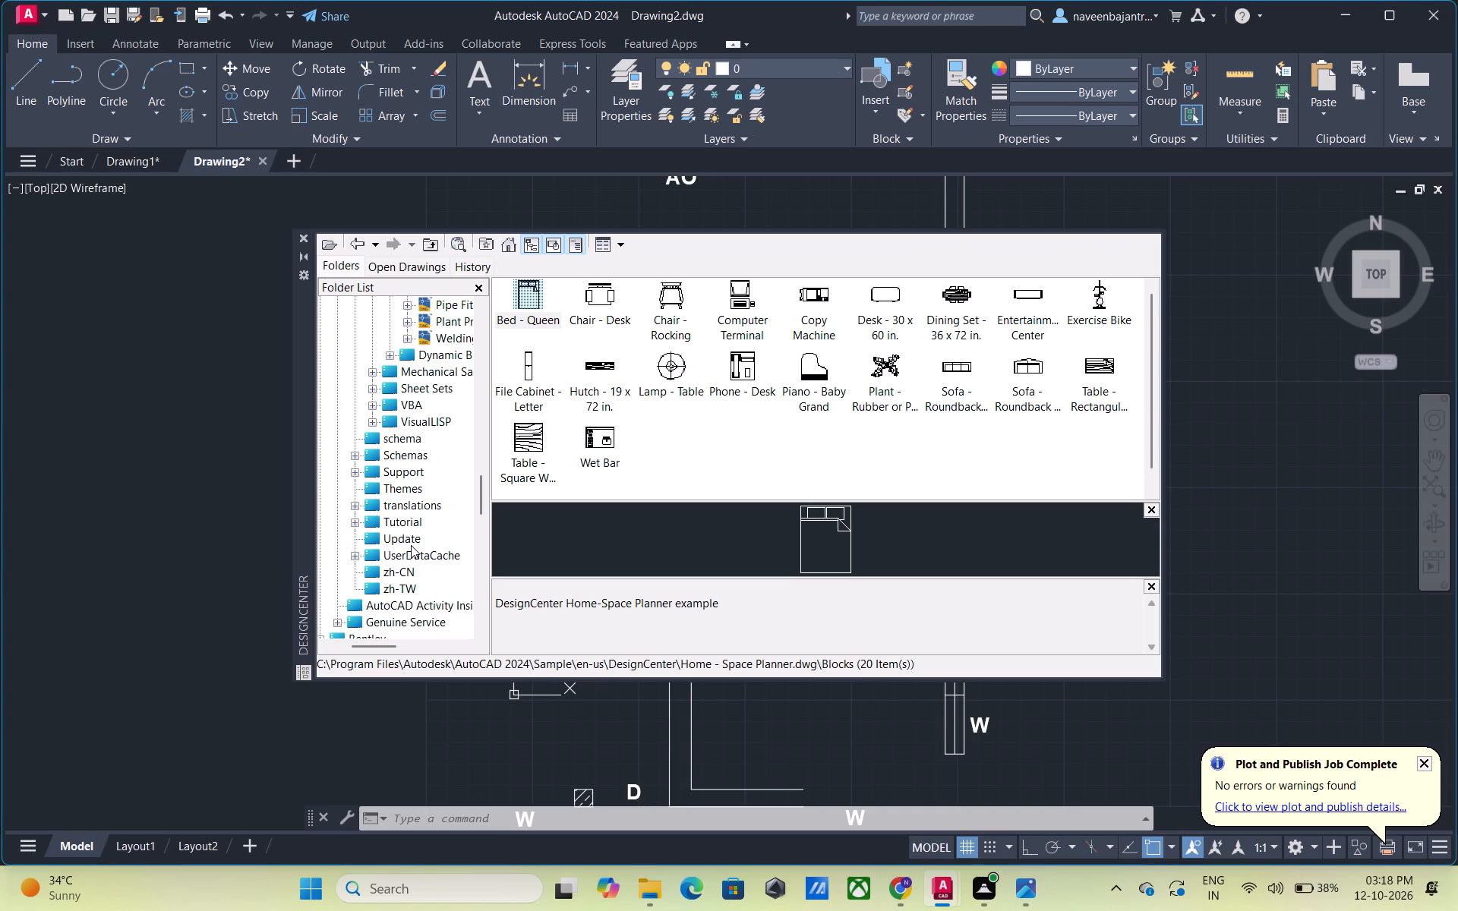
{"action": "scroll", "coordinate": [411, 545], "scroll_direction": "up", "scroll_amount": 1}
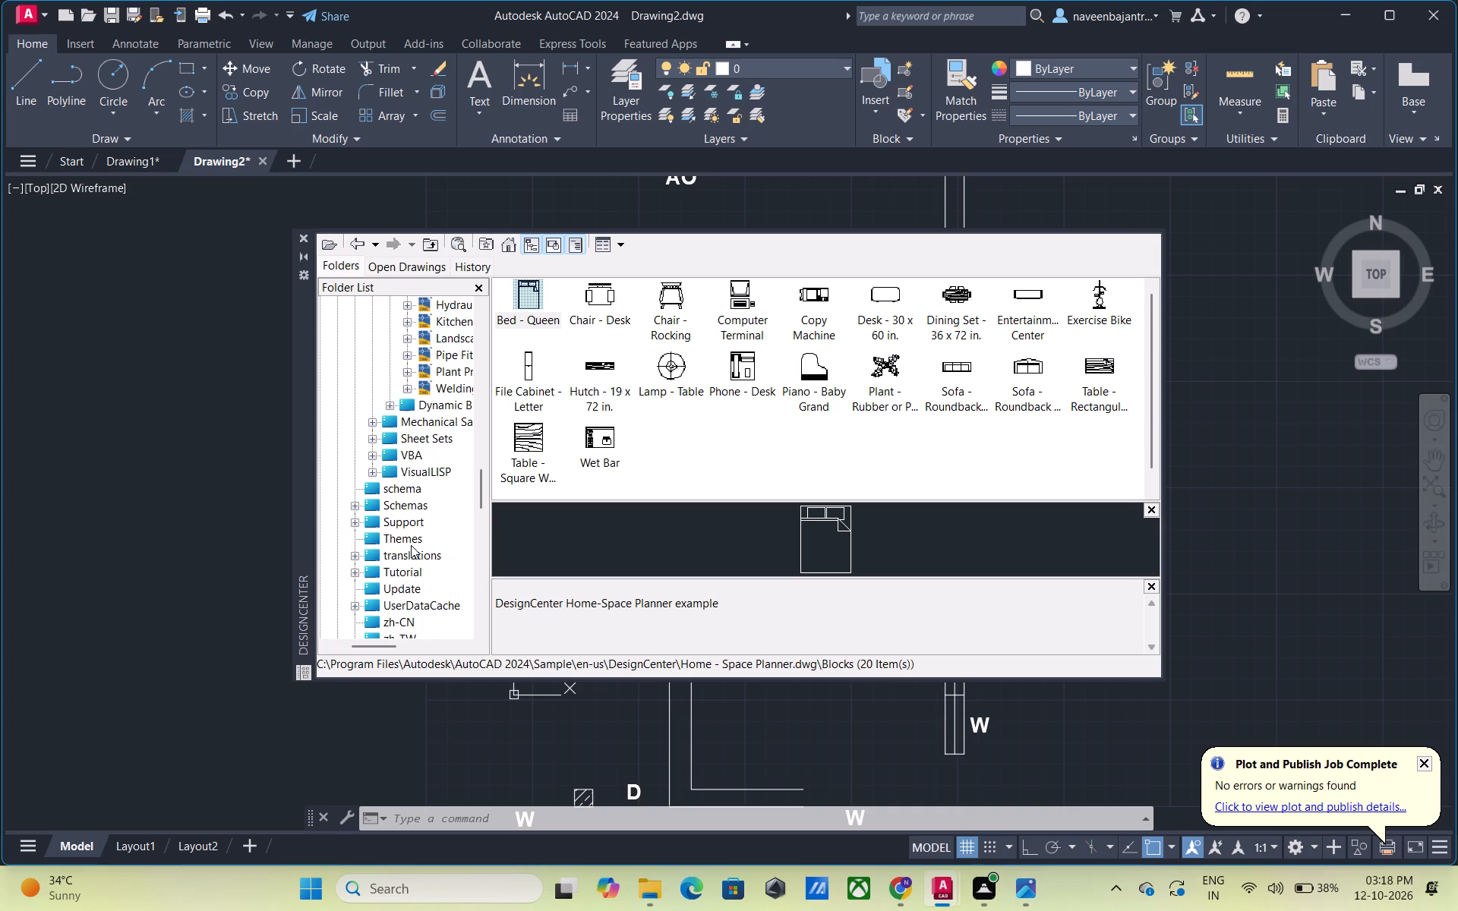
{"action": "scroll", "coordinate": [411, 545], "scroll_direction": "up", "scroll_amount": 1}
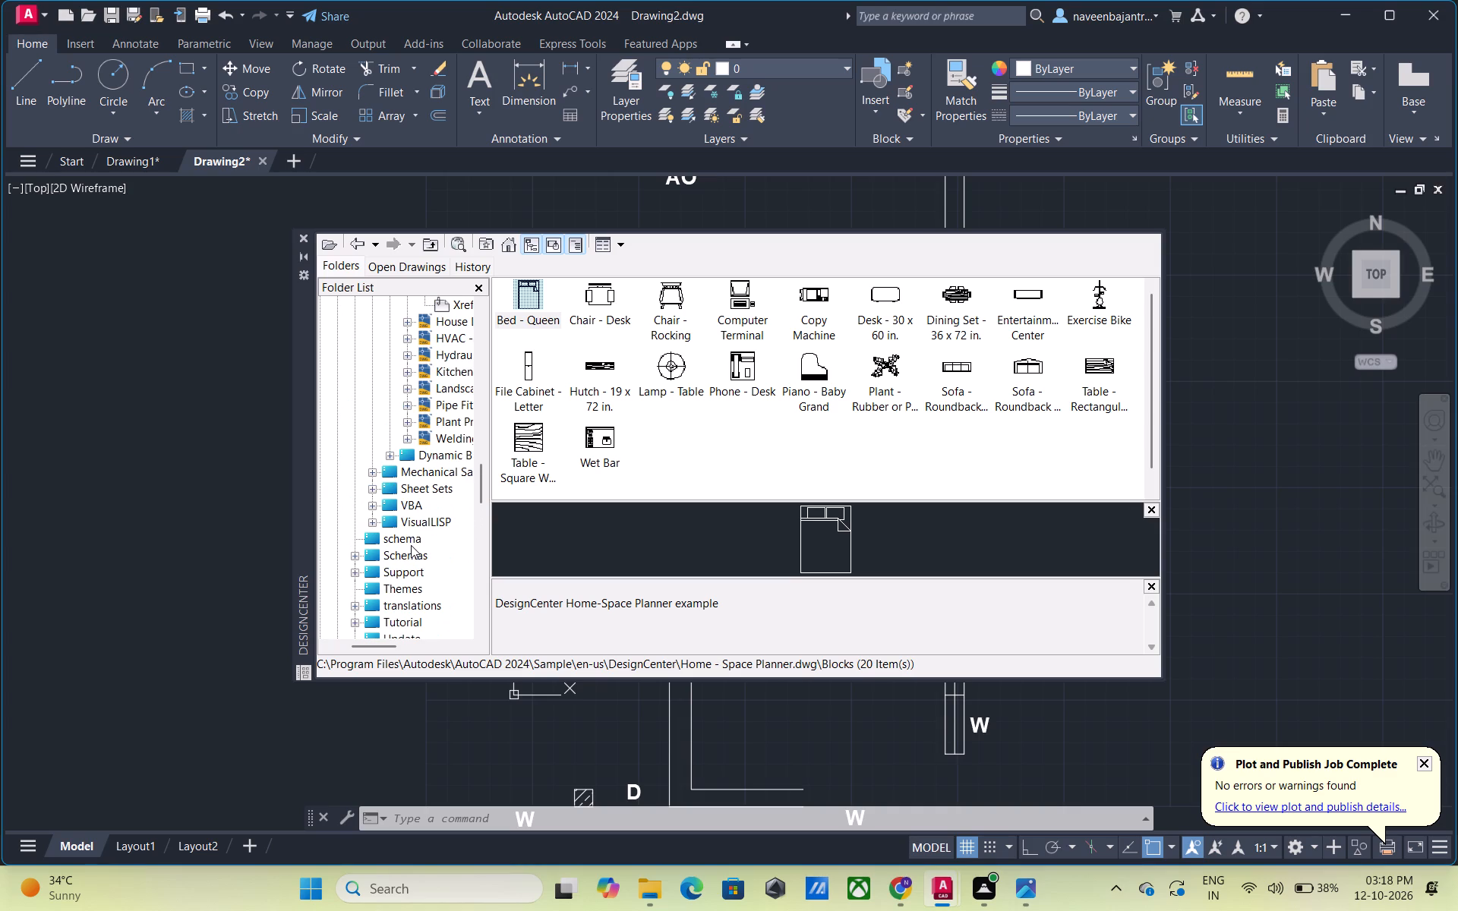
{"action": "scroll", "coordinate": [411, 545], "scroll_direction": "up", "scroll_amount": 1}
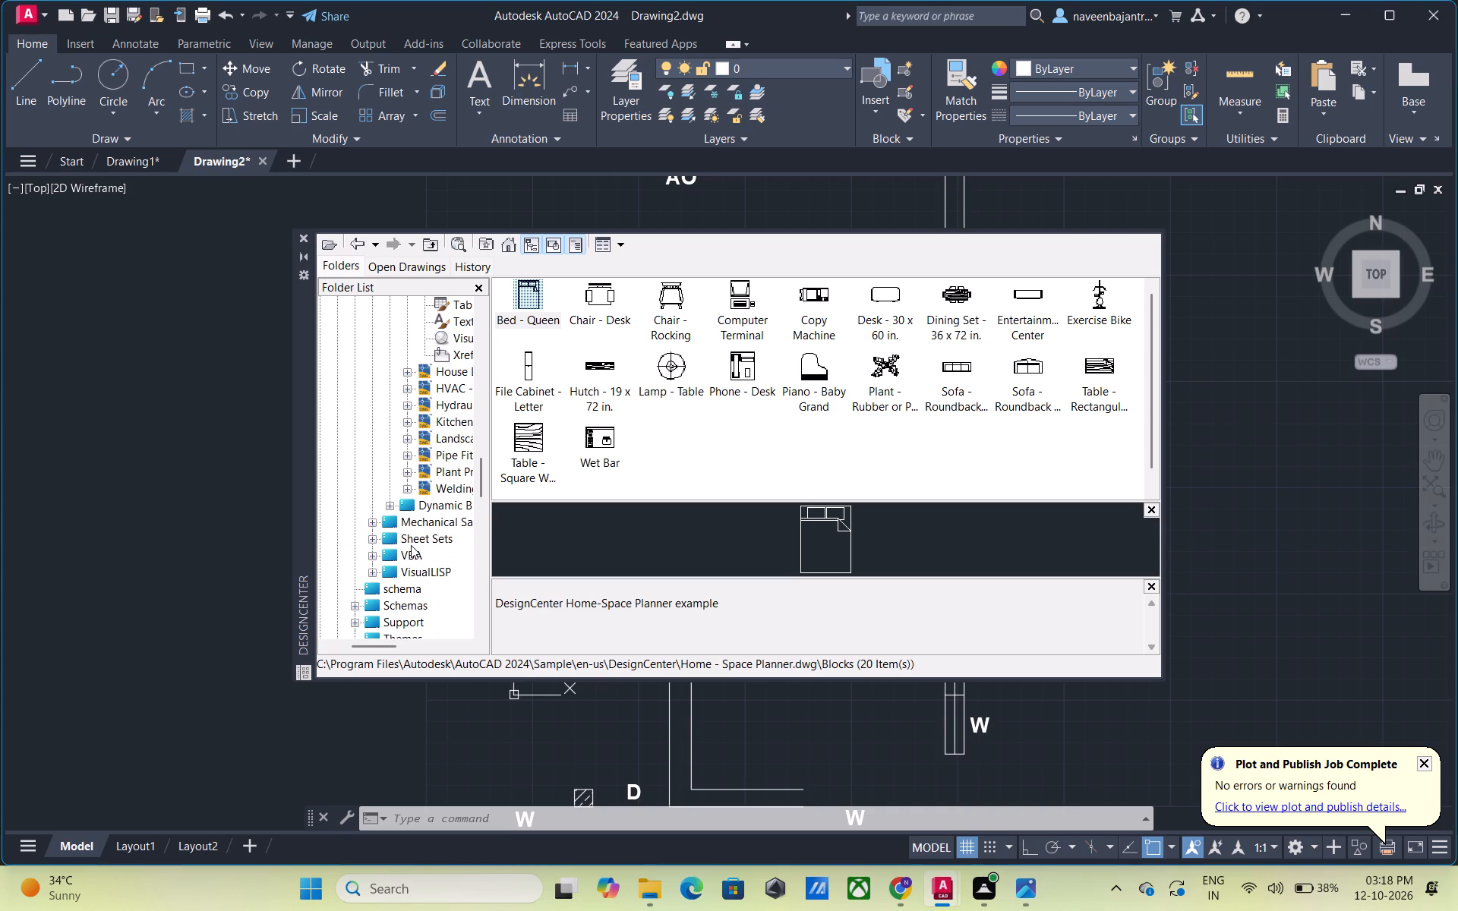
{"action": "scroll", "coordinate": [411, 545], "scroll_direction": "up", "scroll_amount": 1}
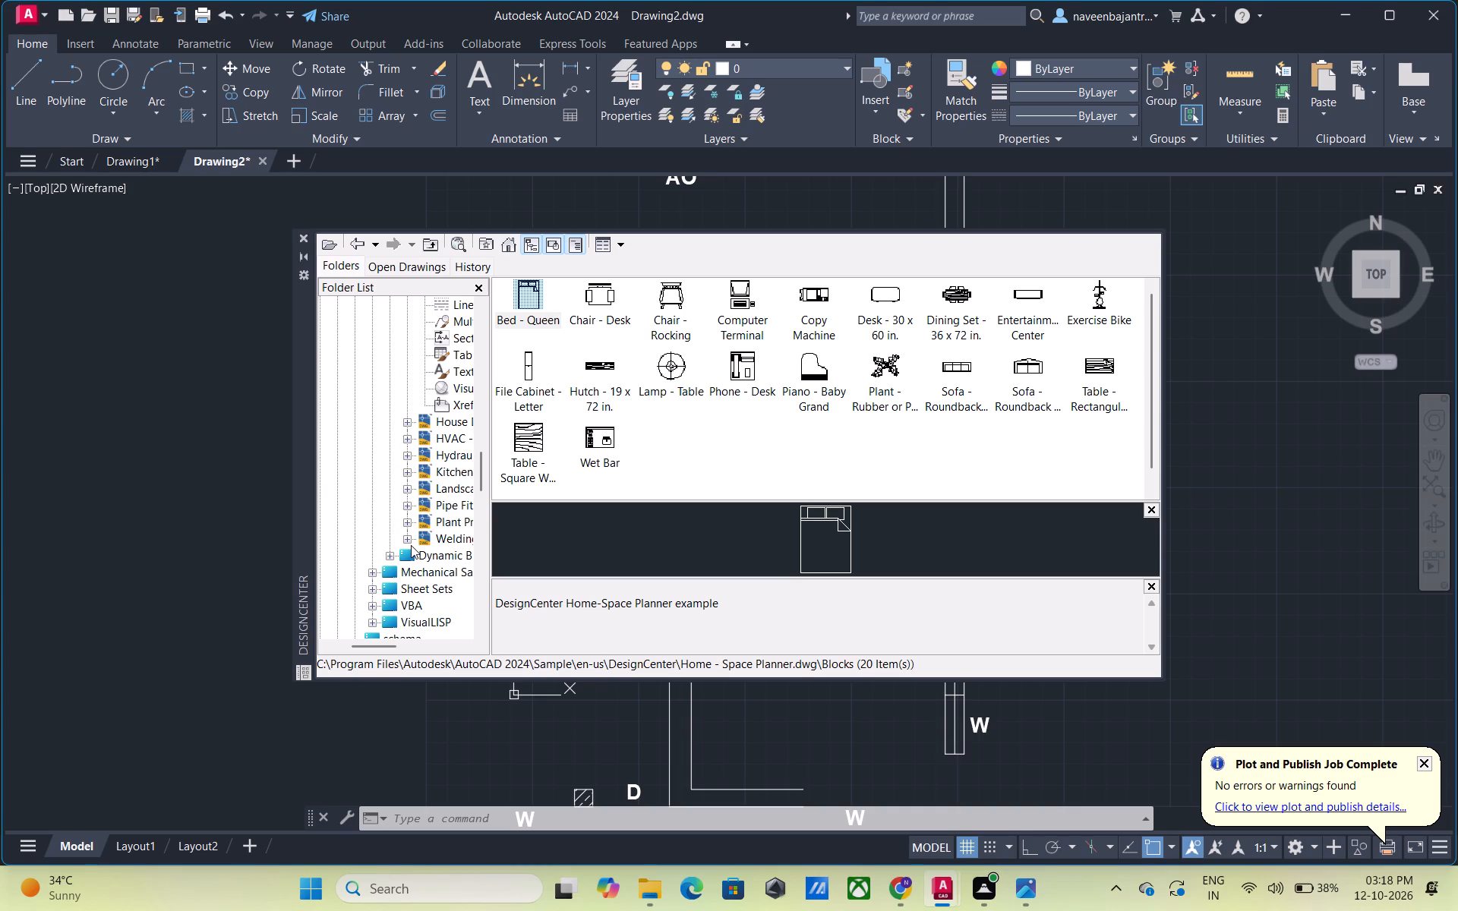
{"action": "scroll", "coordinate": [411, 545], "scroll_direction": "up", "scroll_amount": 1}
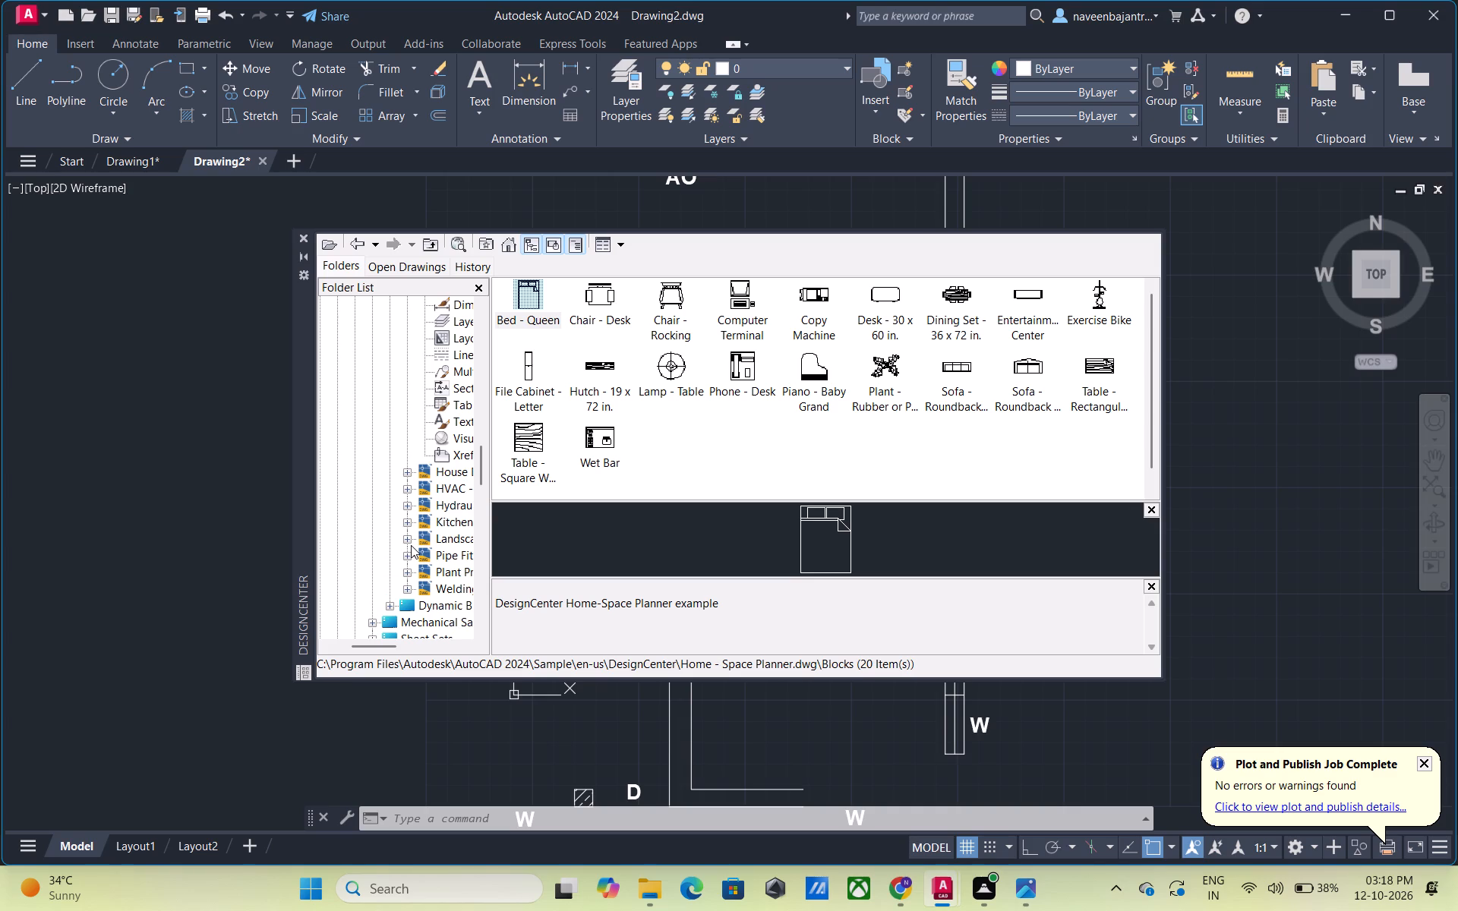
{"action": "scroll", "coordinate": [411, 545], "scroll_direction": "up", "scroll_amount": 1}
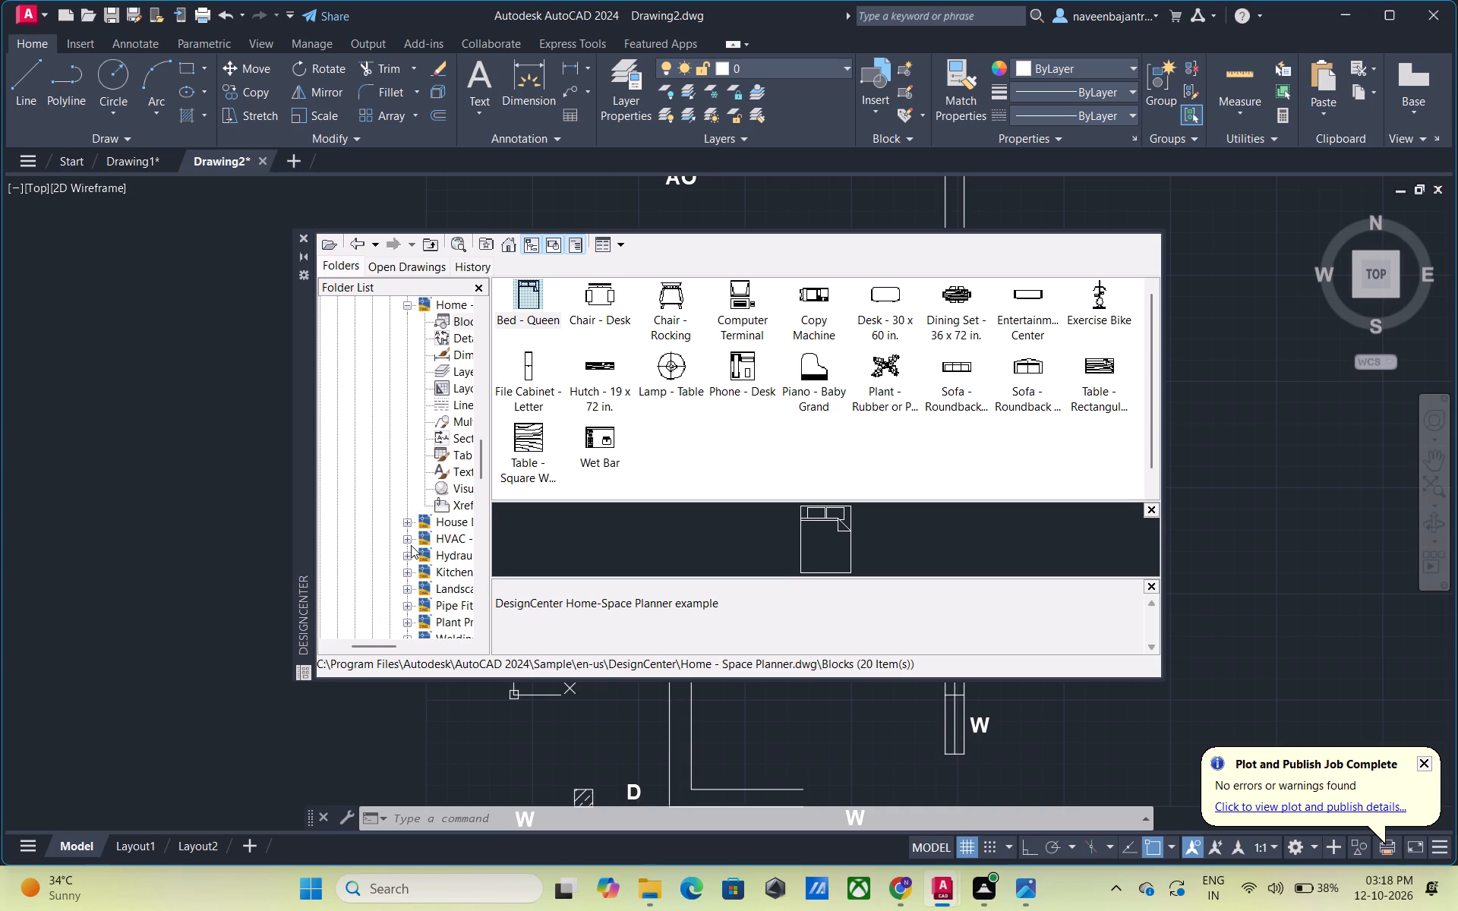
Look back through the DesignCenter folder tree from Home - Space Planner up to the top-level folders of the C: drive.
{"action": "scroll", "coordinate": [411, 545], "scroll_direction": "up", "scroll_amount": 1}
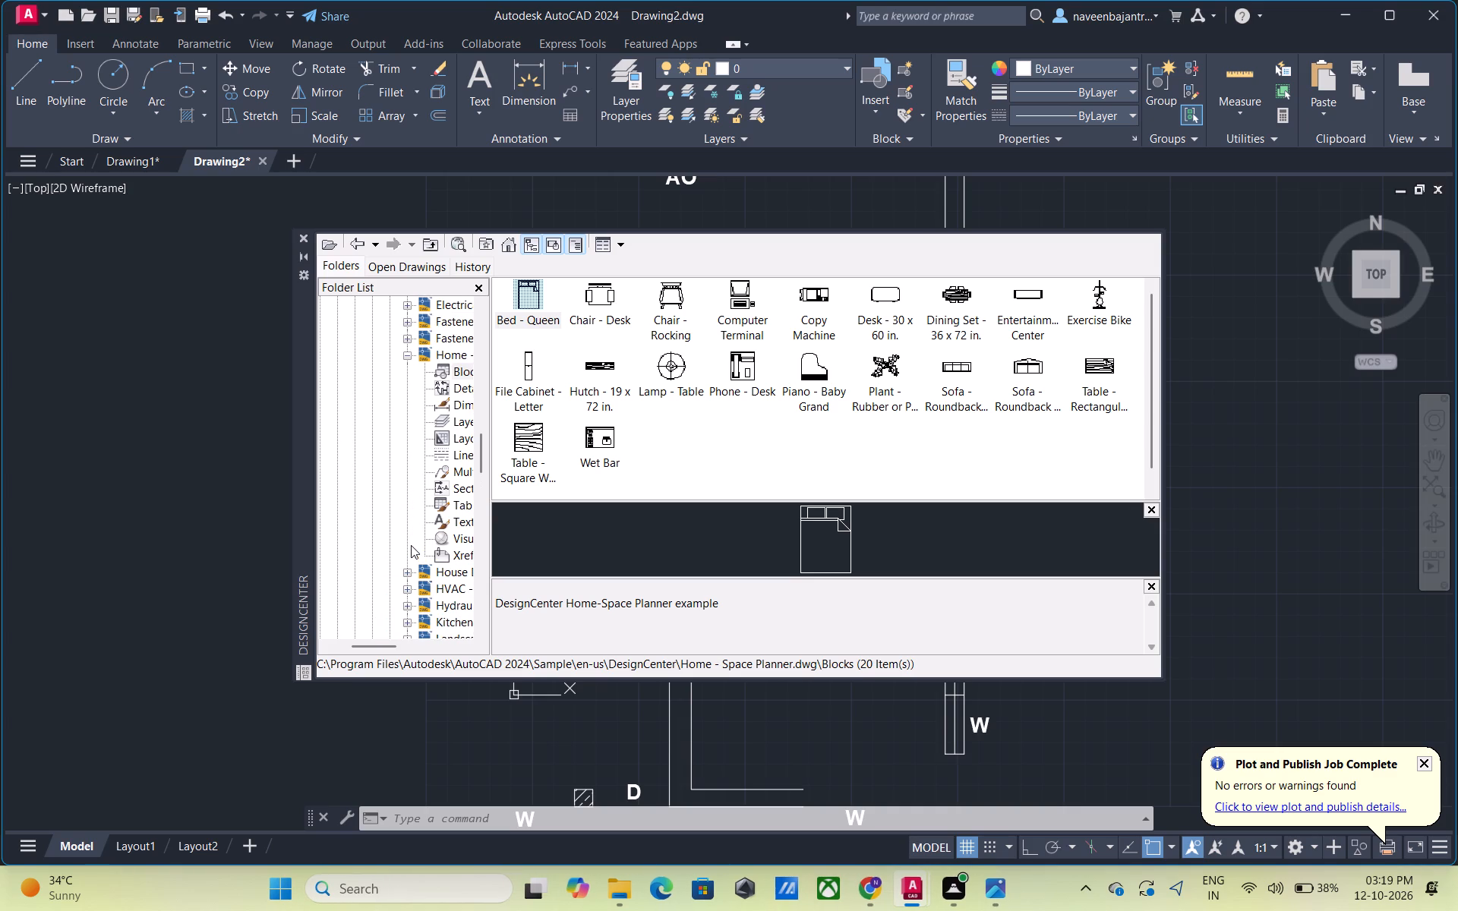
{"action": "scroll", "coordinate": [411, 545], "scroll_direction": "up", "scroll_amount": 1}
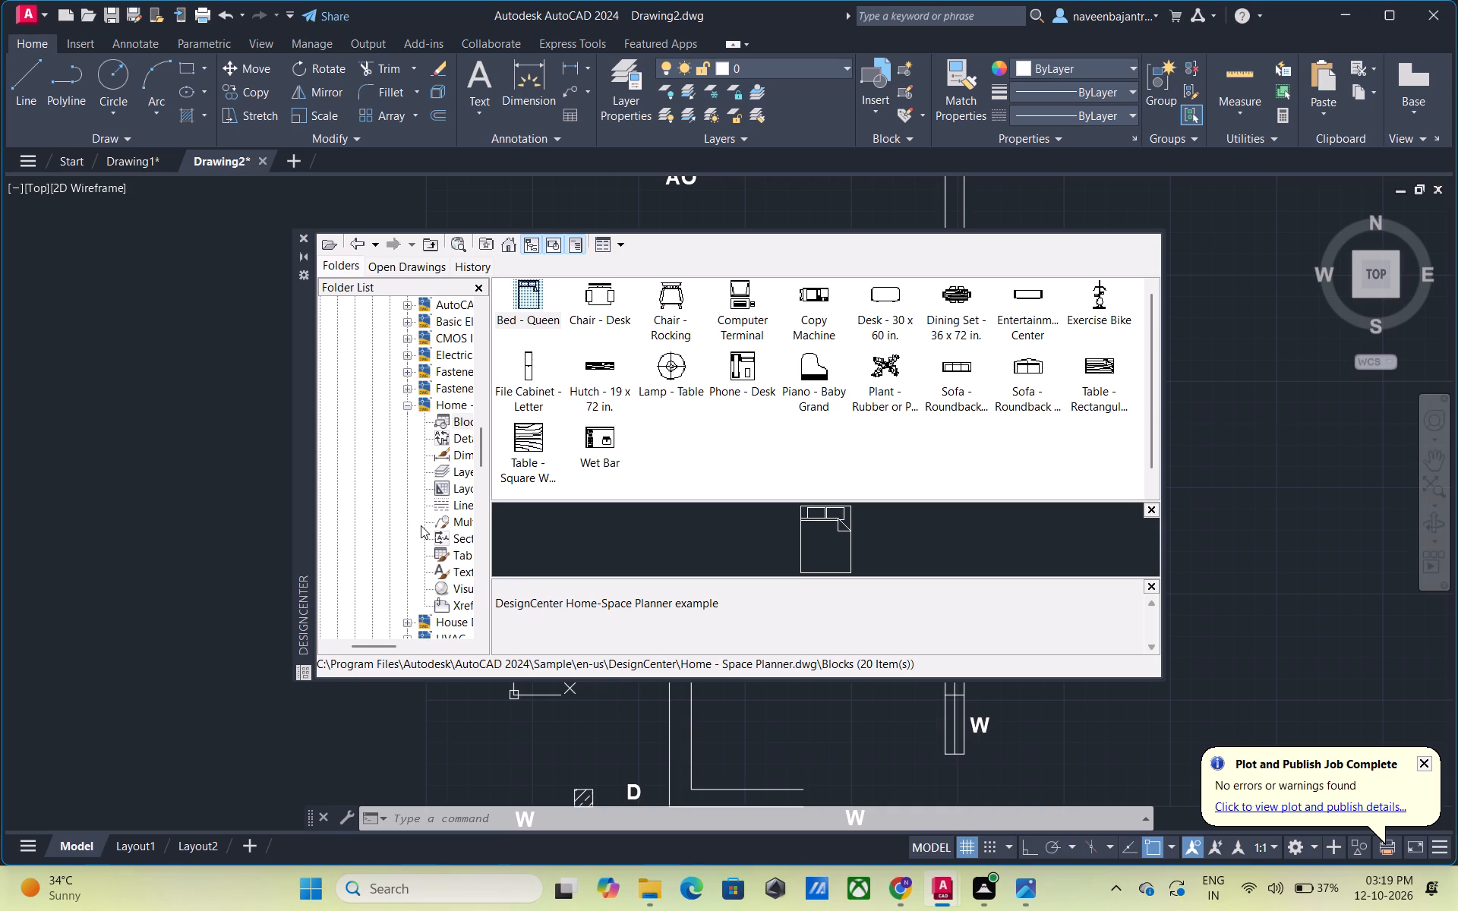
{"action": "scroll", "coordinate": [421, 525], "scroll_direction": "up", "scroll_amount": 1}
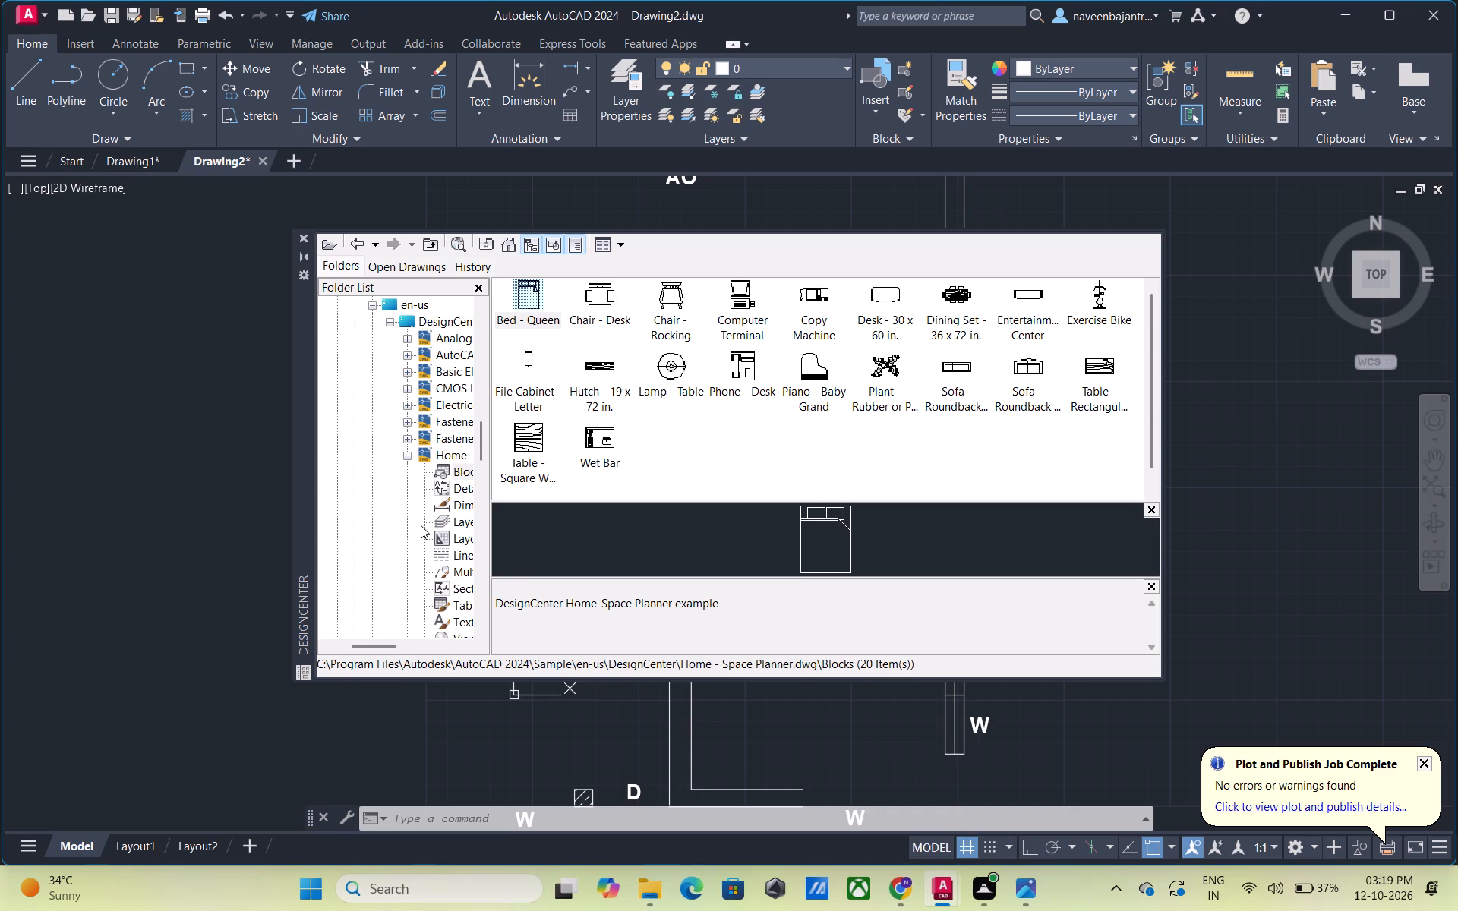
{"action": "scroll", "coordinate": [421, 525], "scroll_direction": "up", "scroll_amount": 1}
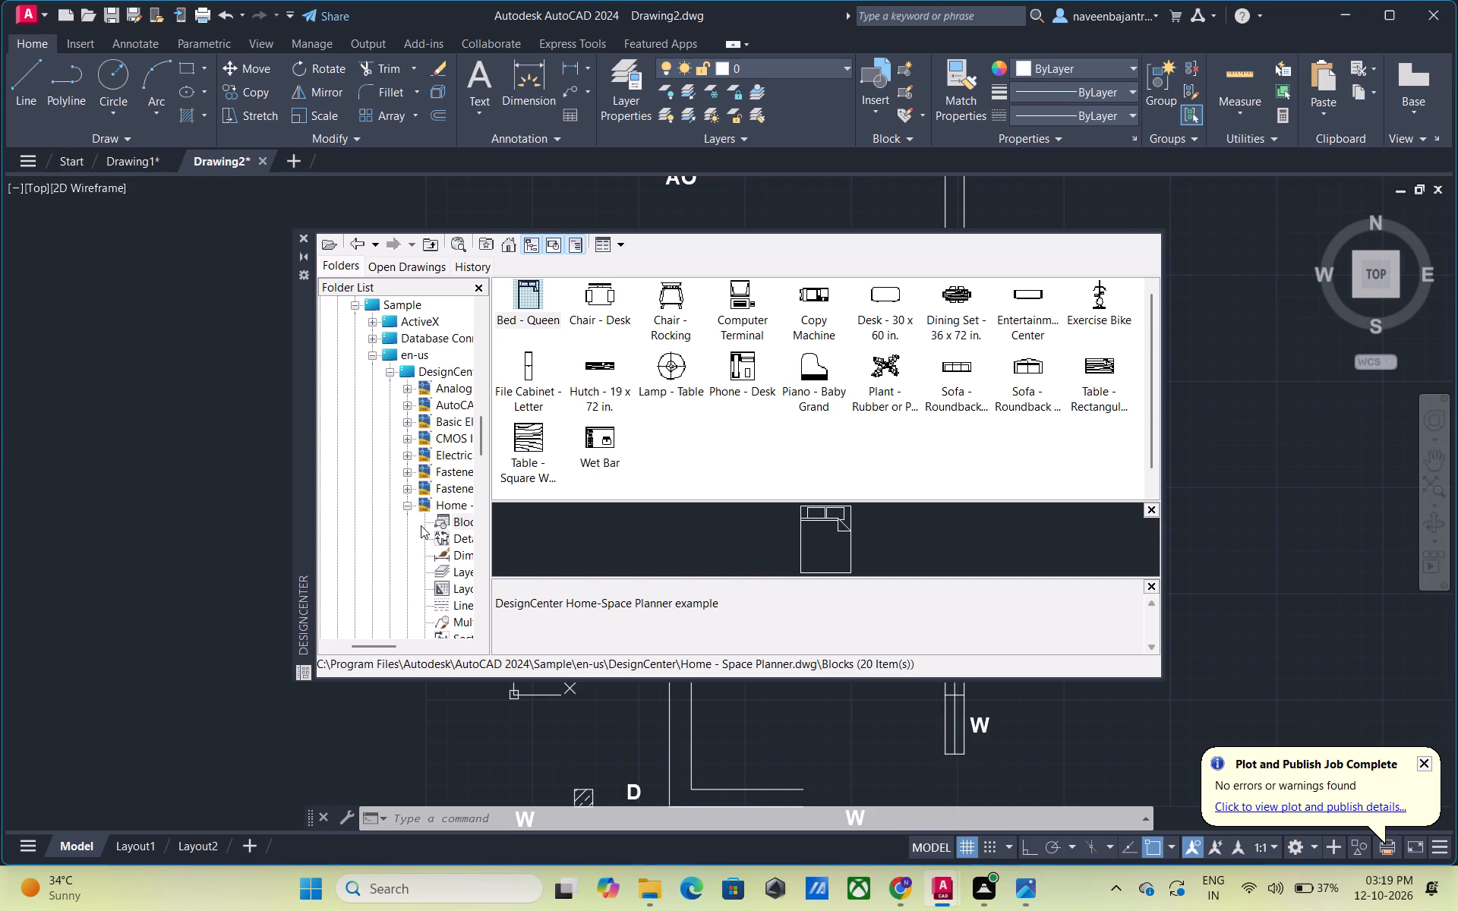
{"action": "scroll", "coordinate": [421, 525], "scroll_direction": "up", "scroll_amount": 1}
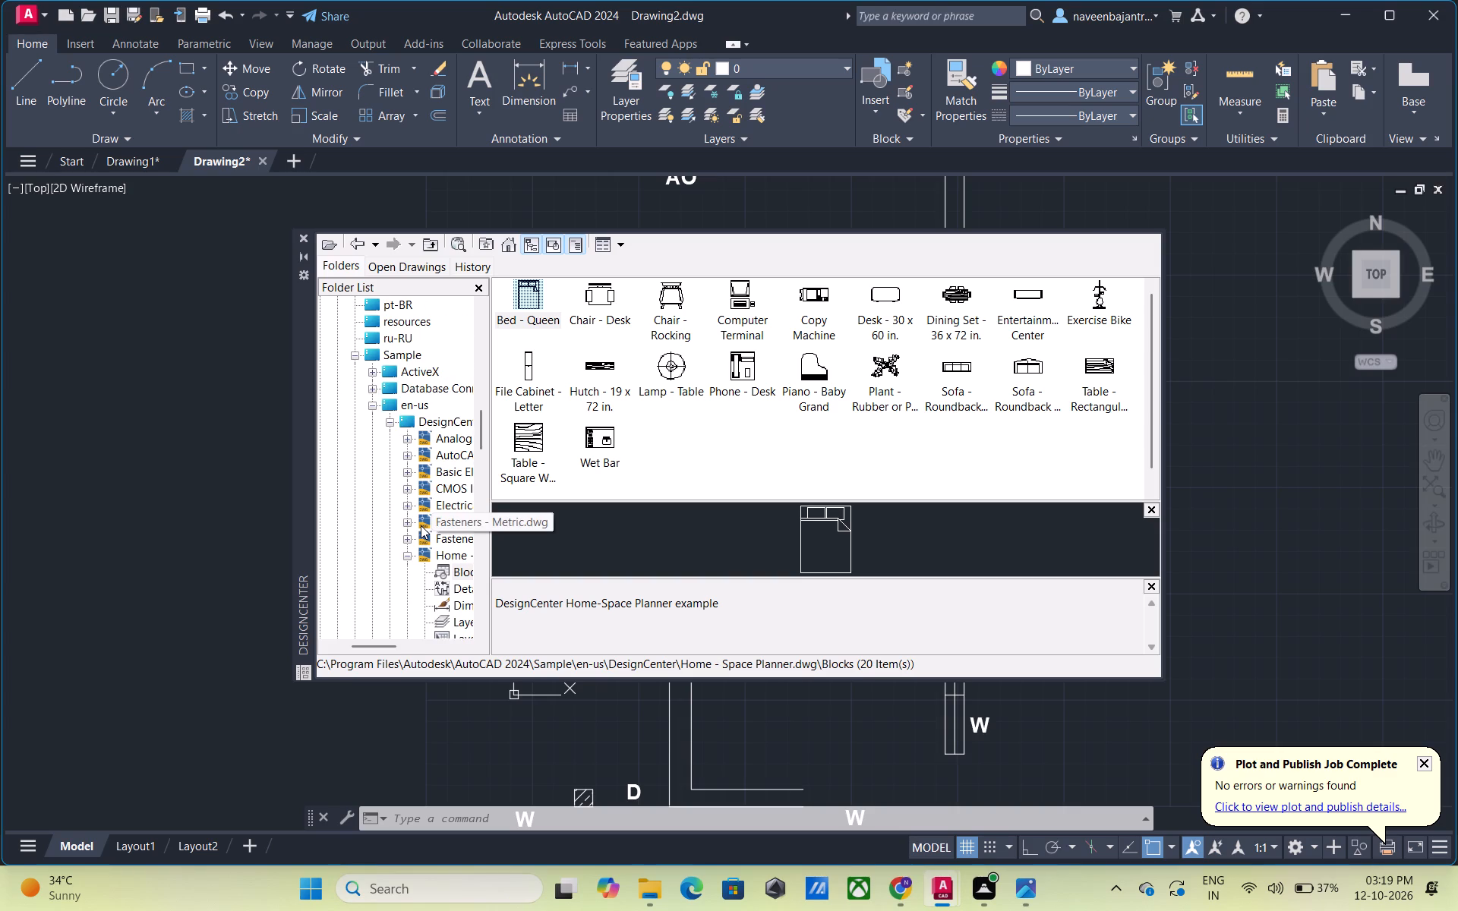
{"action": "scroll", "coordinate": [421, 525], "scroll_direction": "up", "scroll_amount": 1}
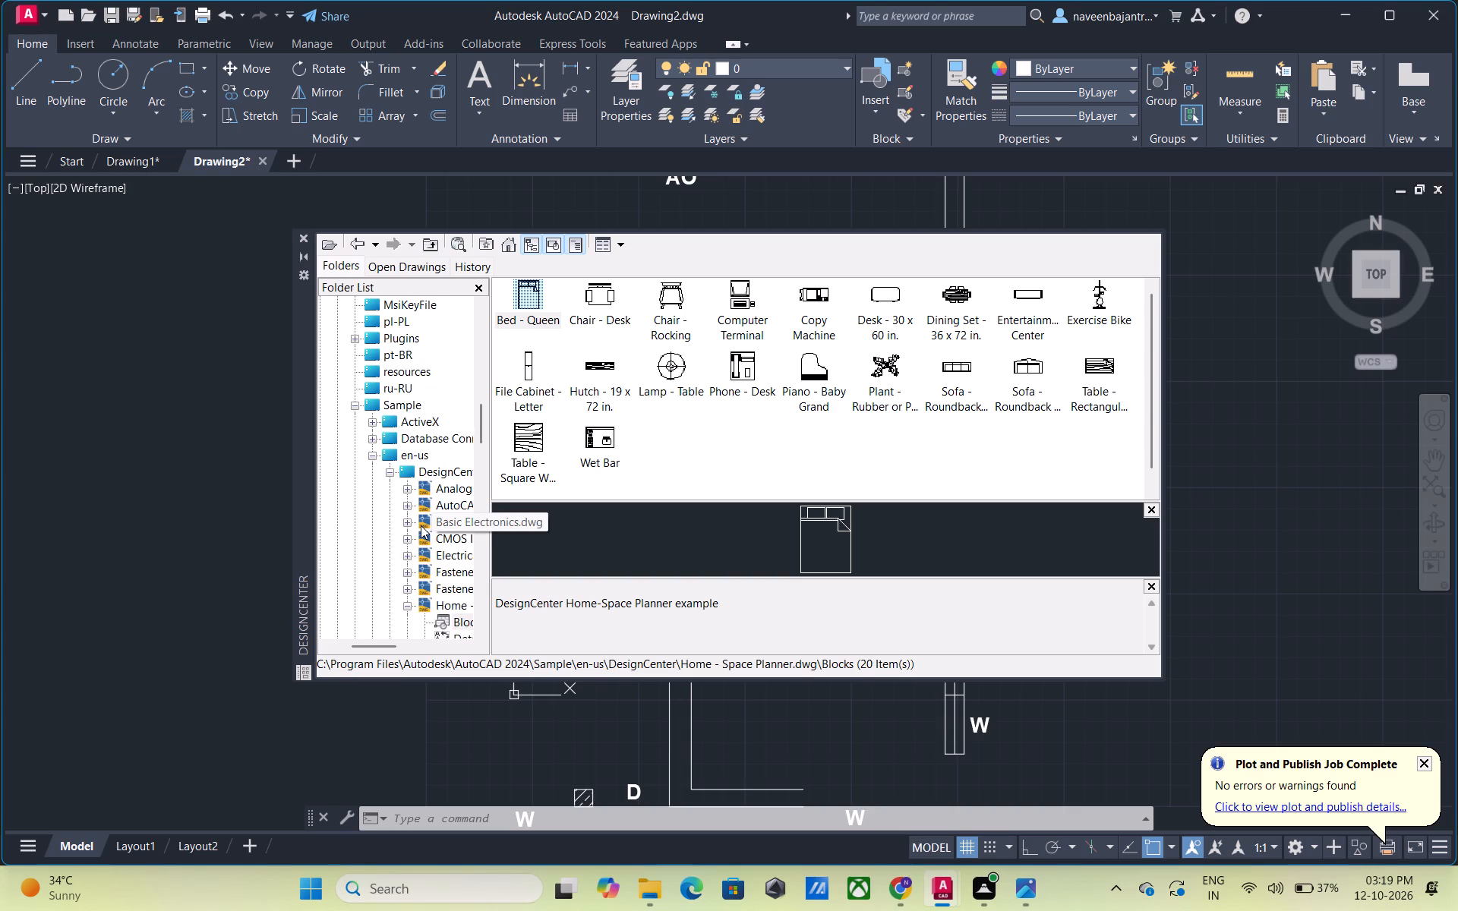
{"action": "scroll", "coordinate": [421, 525], "scroll_direction": "up", "scroll_amount": 1}
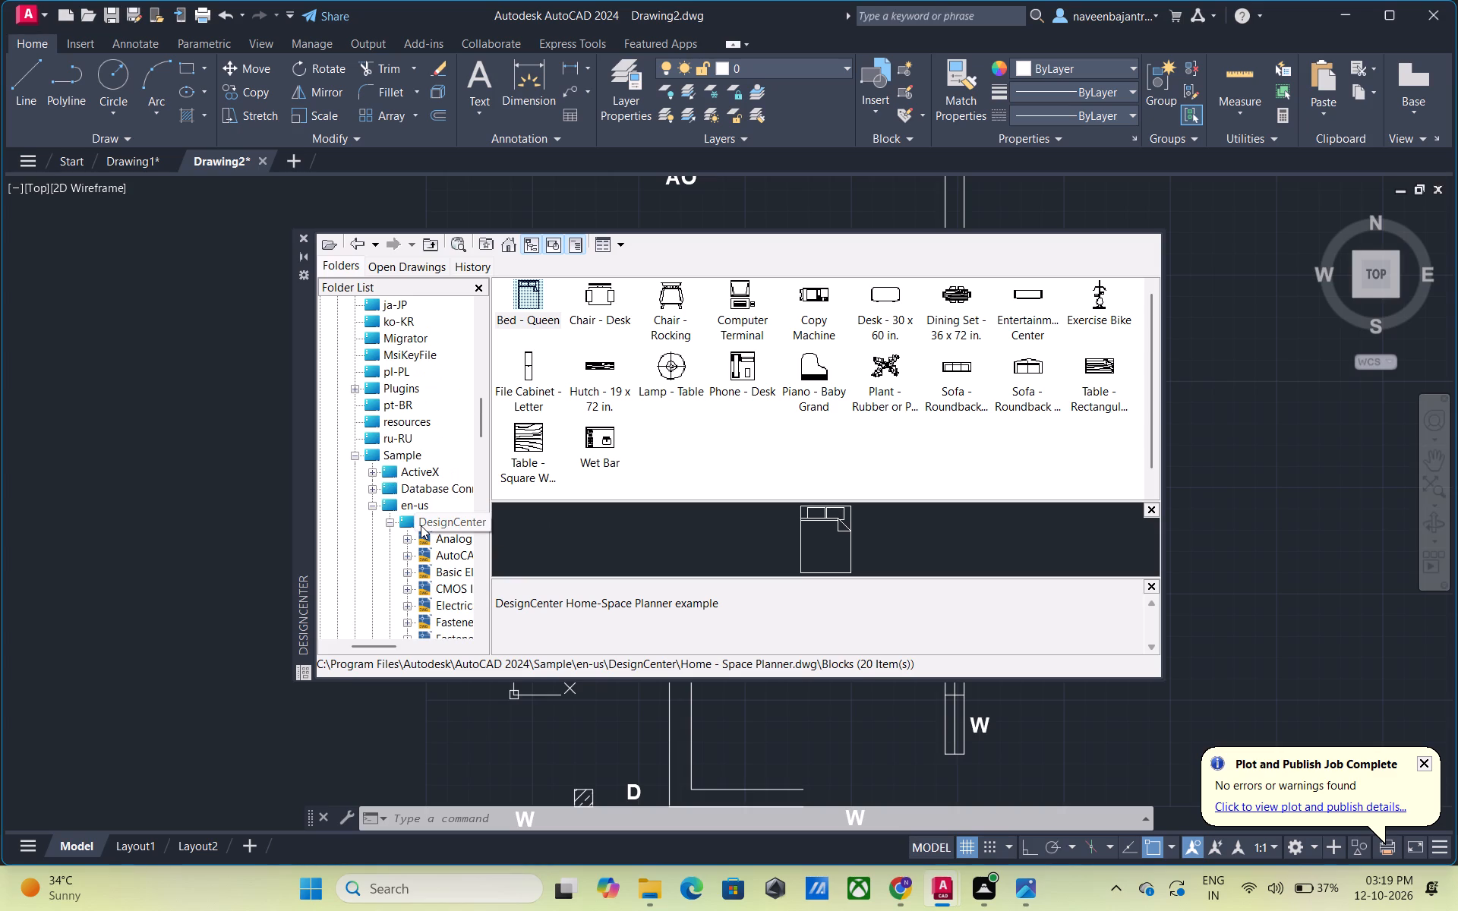
{"action": "scroll", "coordinate": [421, 525], "scroll_direction": "up", "scroll_amount": 1}
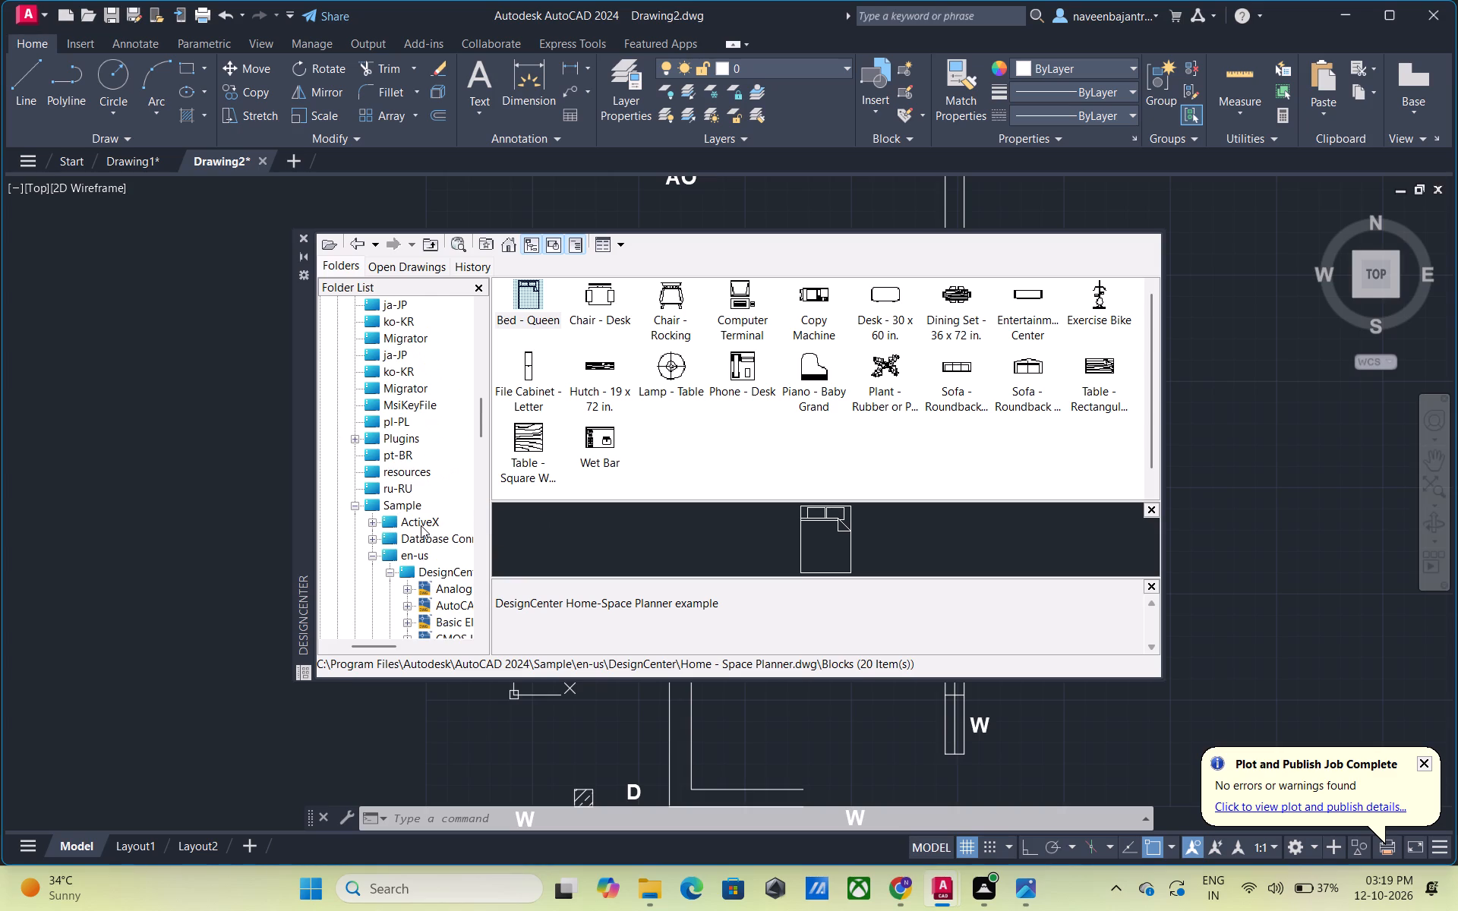
{"action": "scroll", "coordinate": [421, 525], "scroll_direction": "up", "scroll_amount": 1}
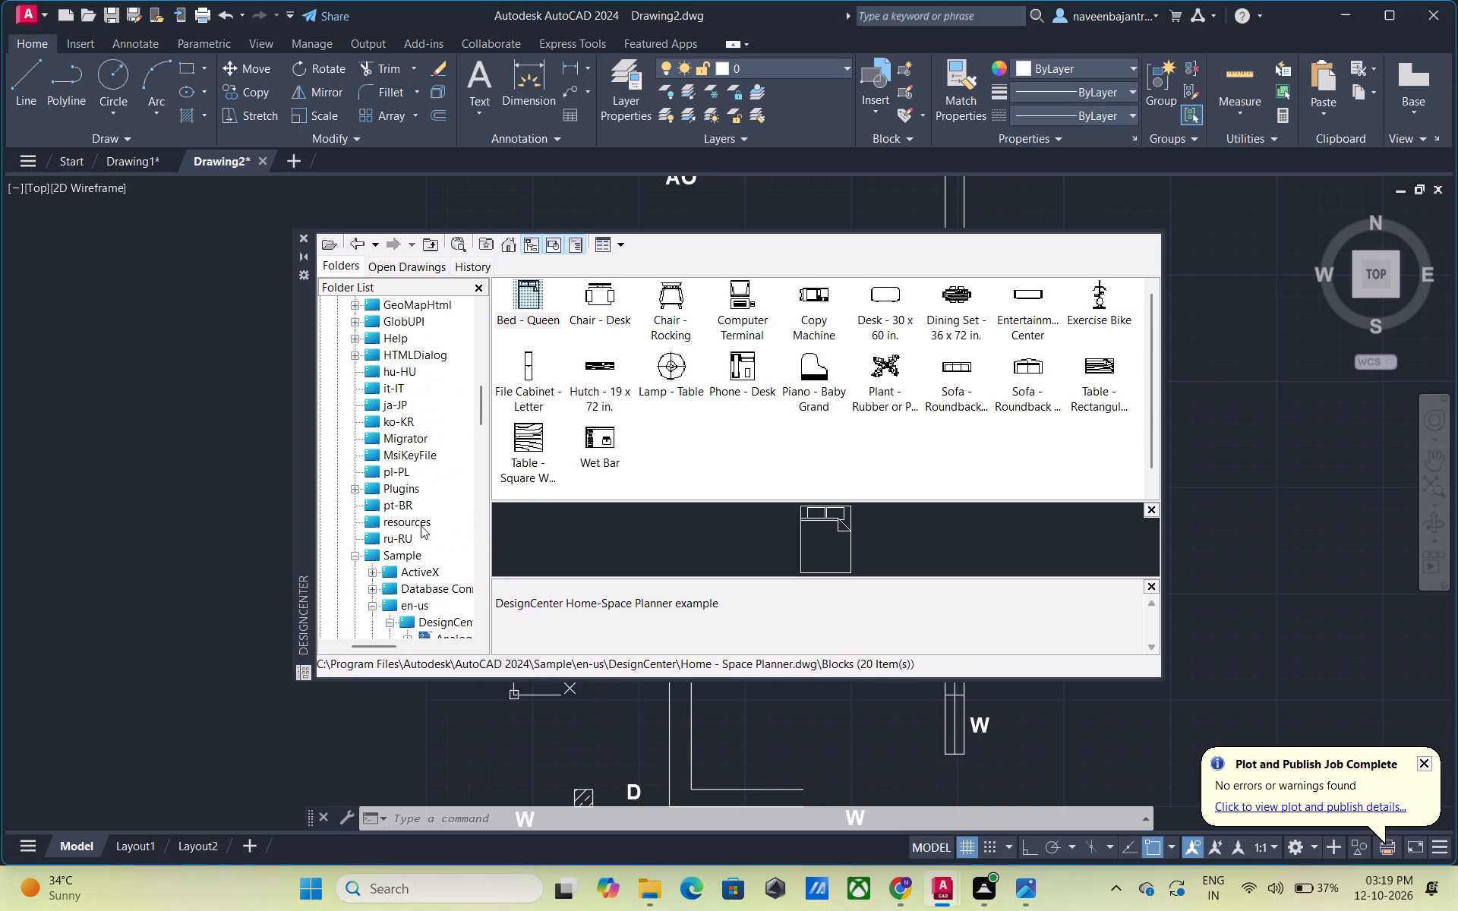
{"action": "scroll", "coordinate": [421, 525], "scroll_direction": "up", "scroll_amount": 1}
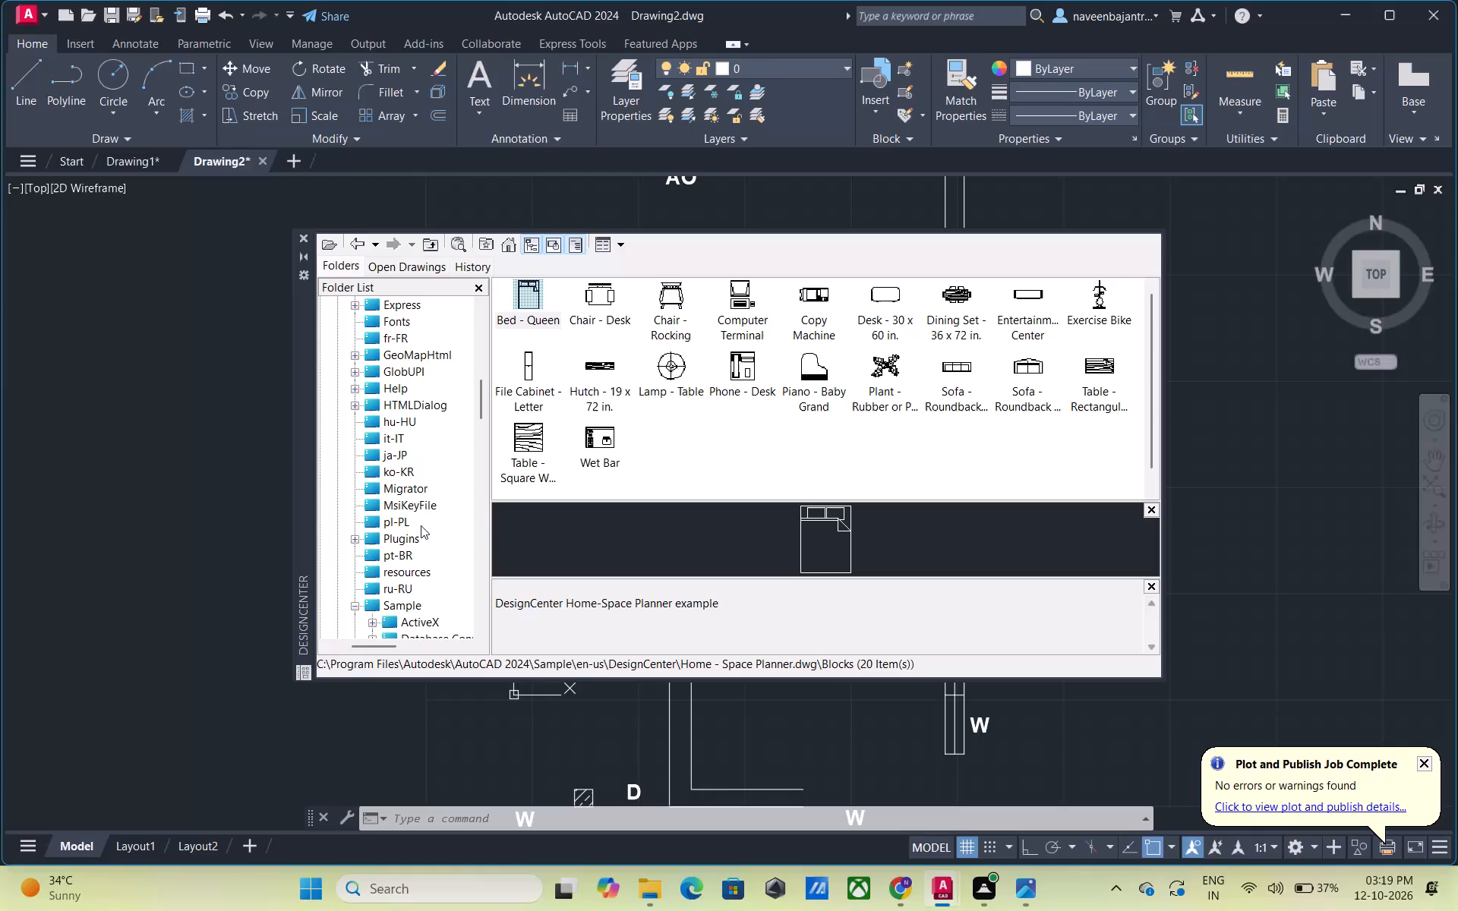
{"action": "scroll", "coordinate": [421, 525], "scroll_direction": "up", "scroll_amount": 1}
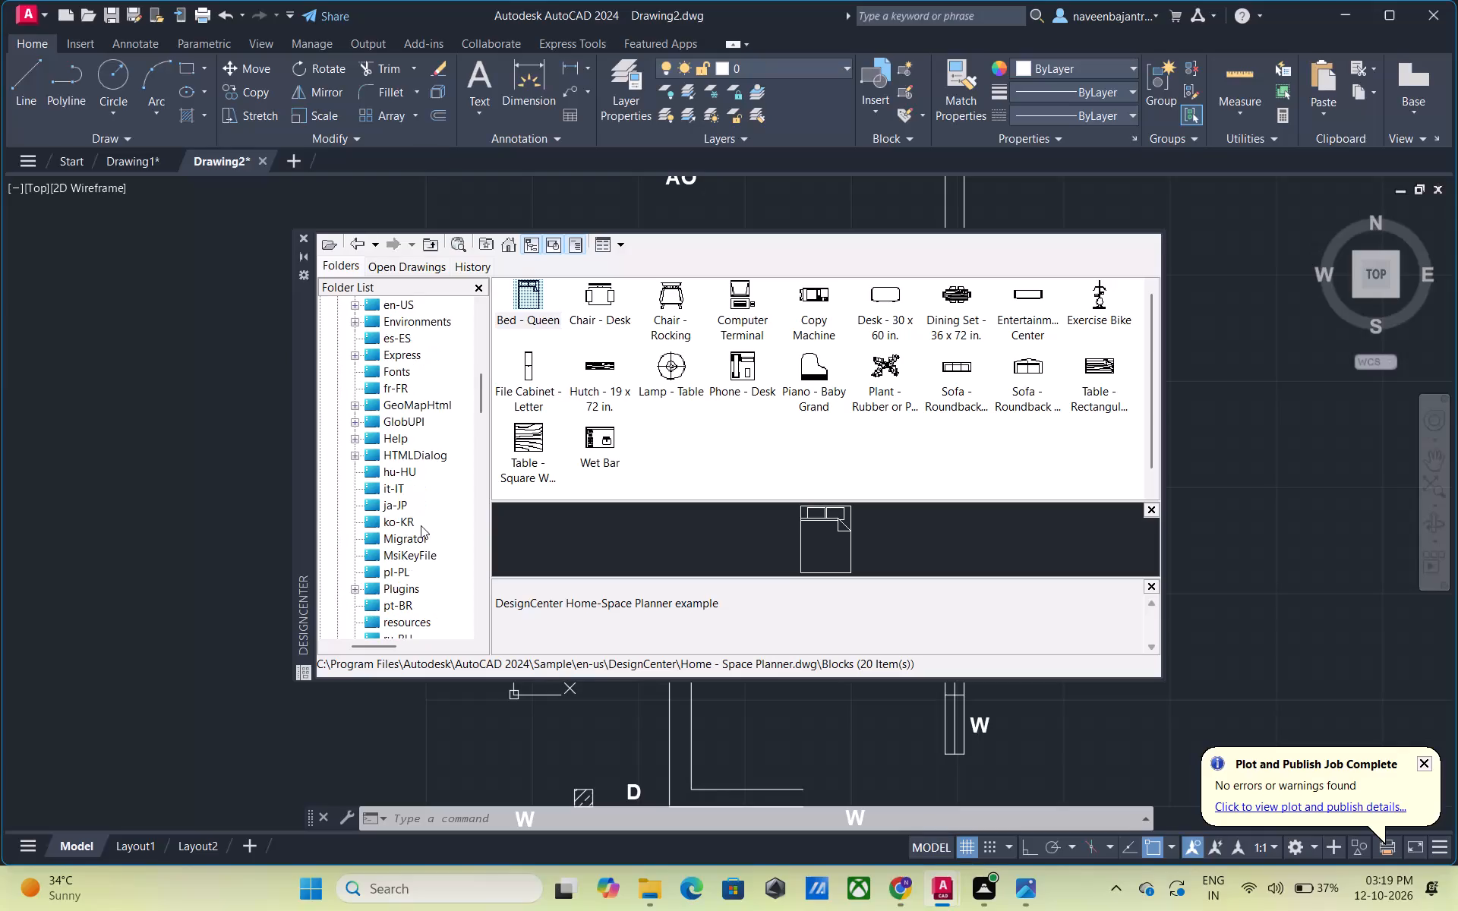
{"action": "scroll", "coordinate": [421, 525], "scroll_direction": "up", "scroll_amount": 2}
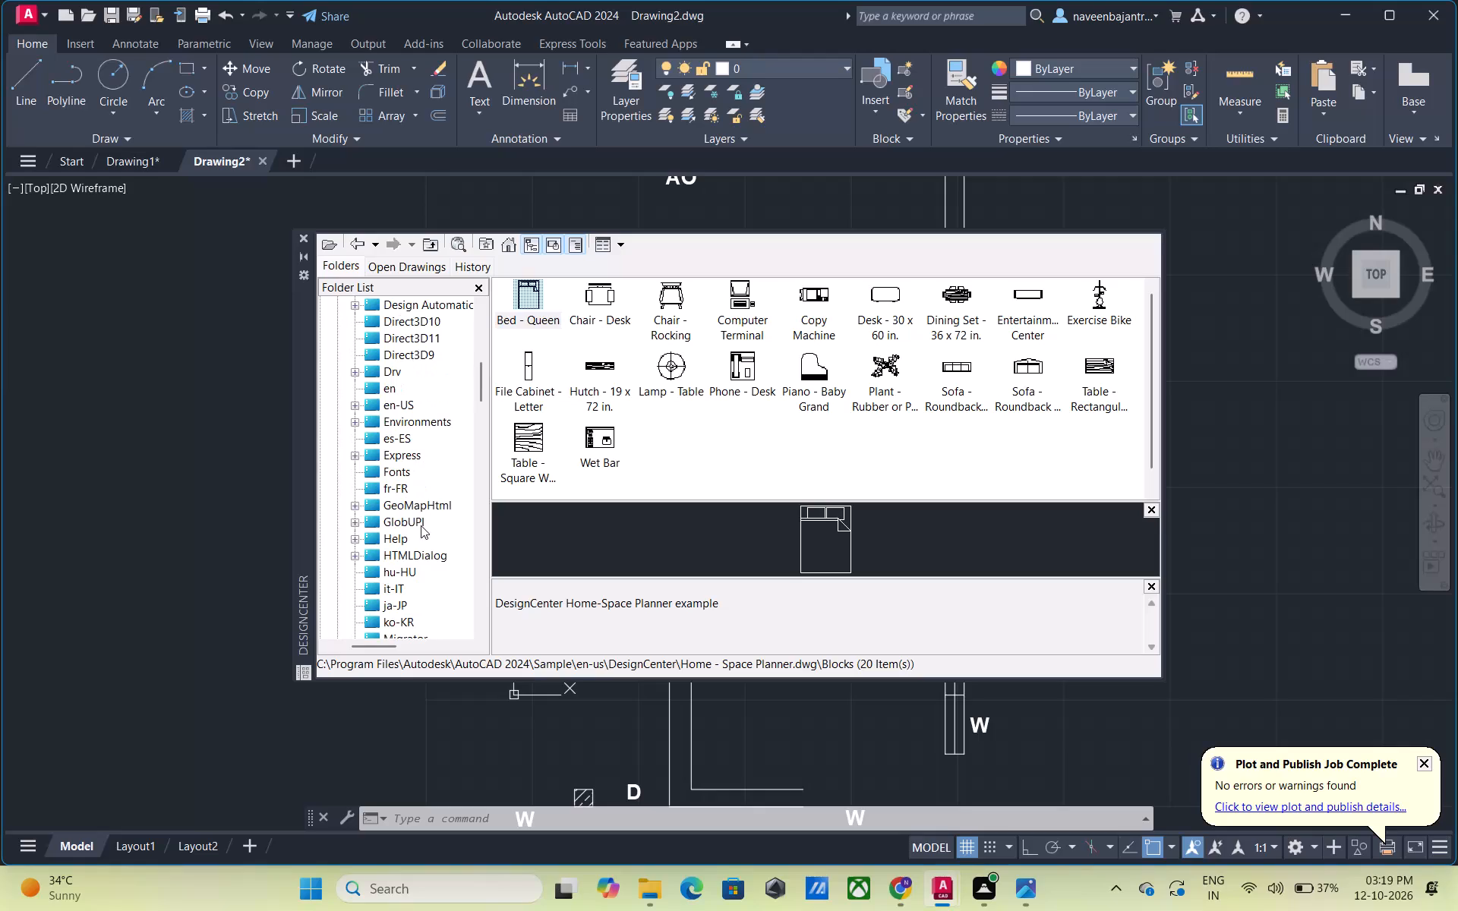
{"action": "scroll", "coordinate": [421, 525], "scroll_direction": "up", "scroll_amount": 1}
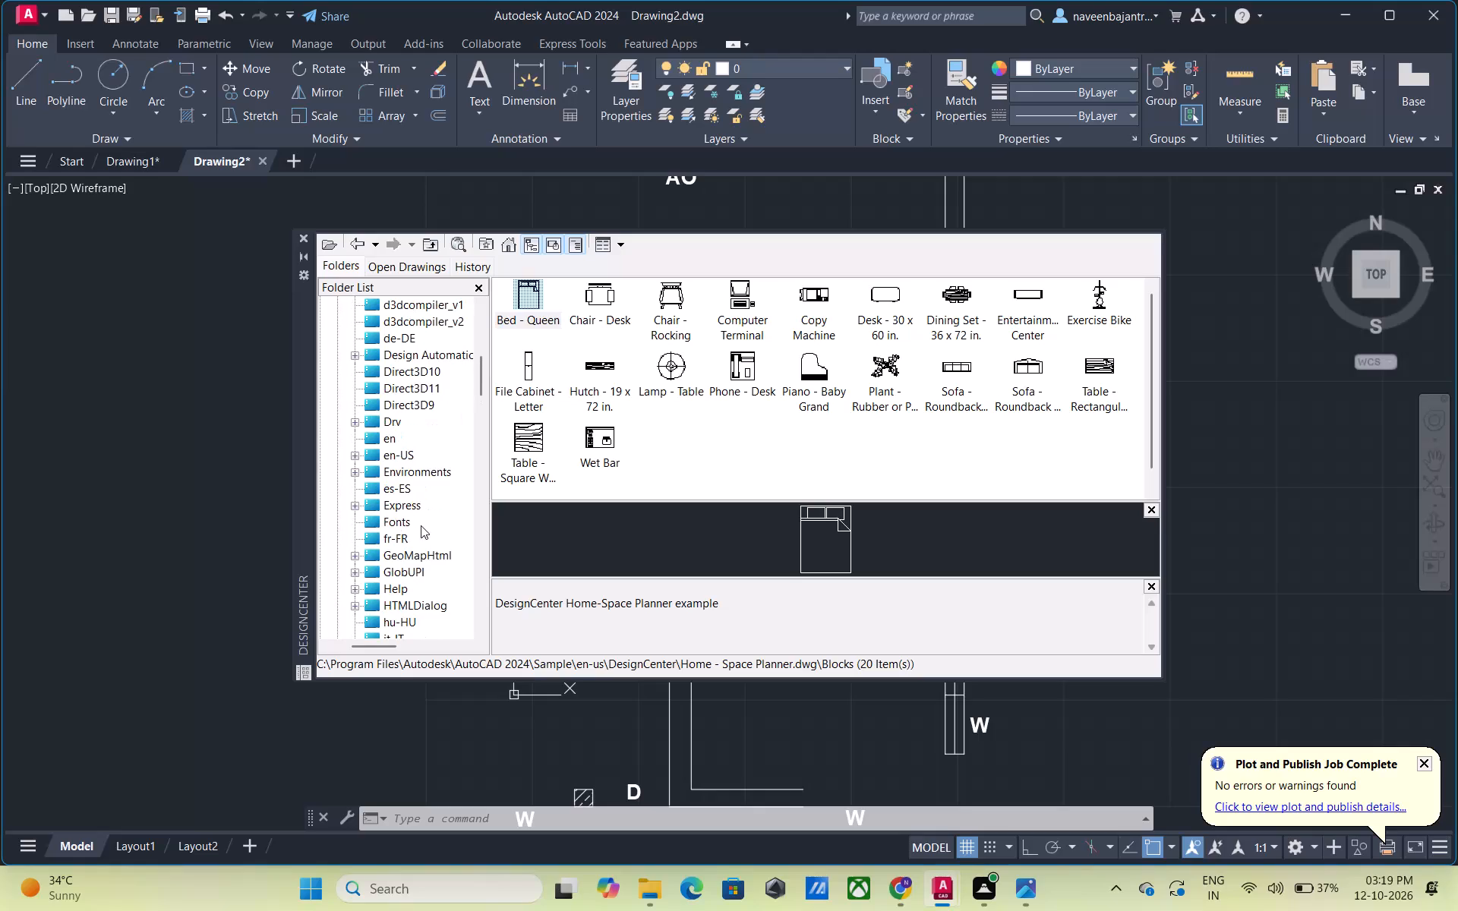
{"action": "scroll", "coordinate": [421, 525], "scroll_direction": "up", "scroll_amount": 1}
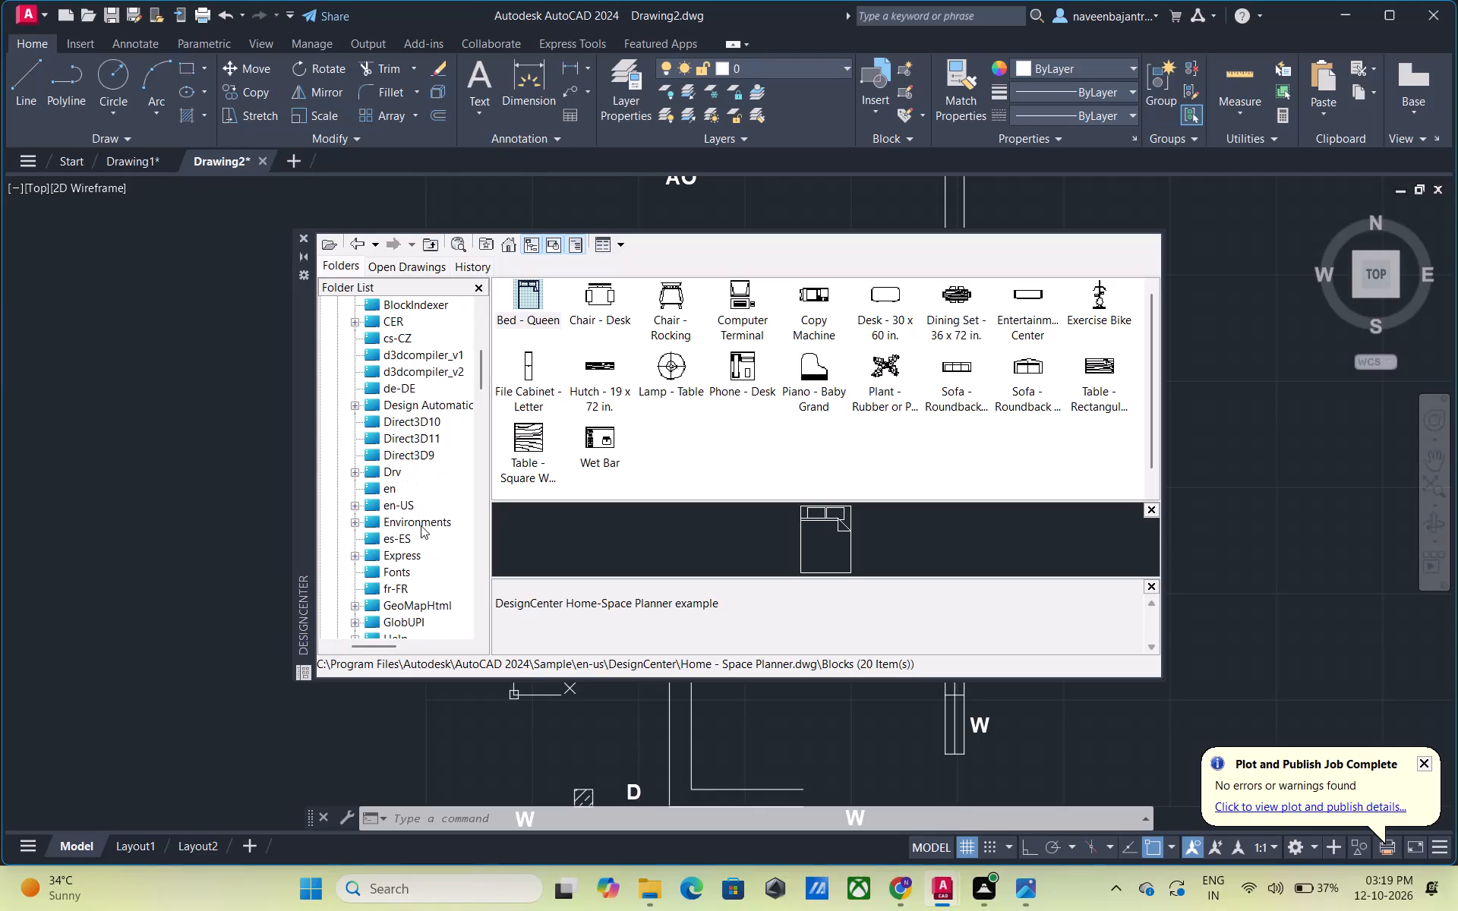
{"action": "scroll", "coordinate": [421, 525], "scroll_direction": "up", "scroll_amount": 1}
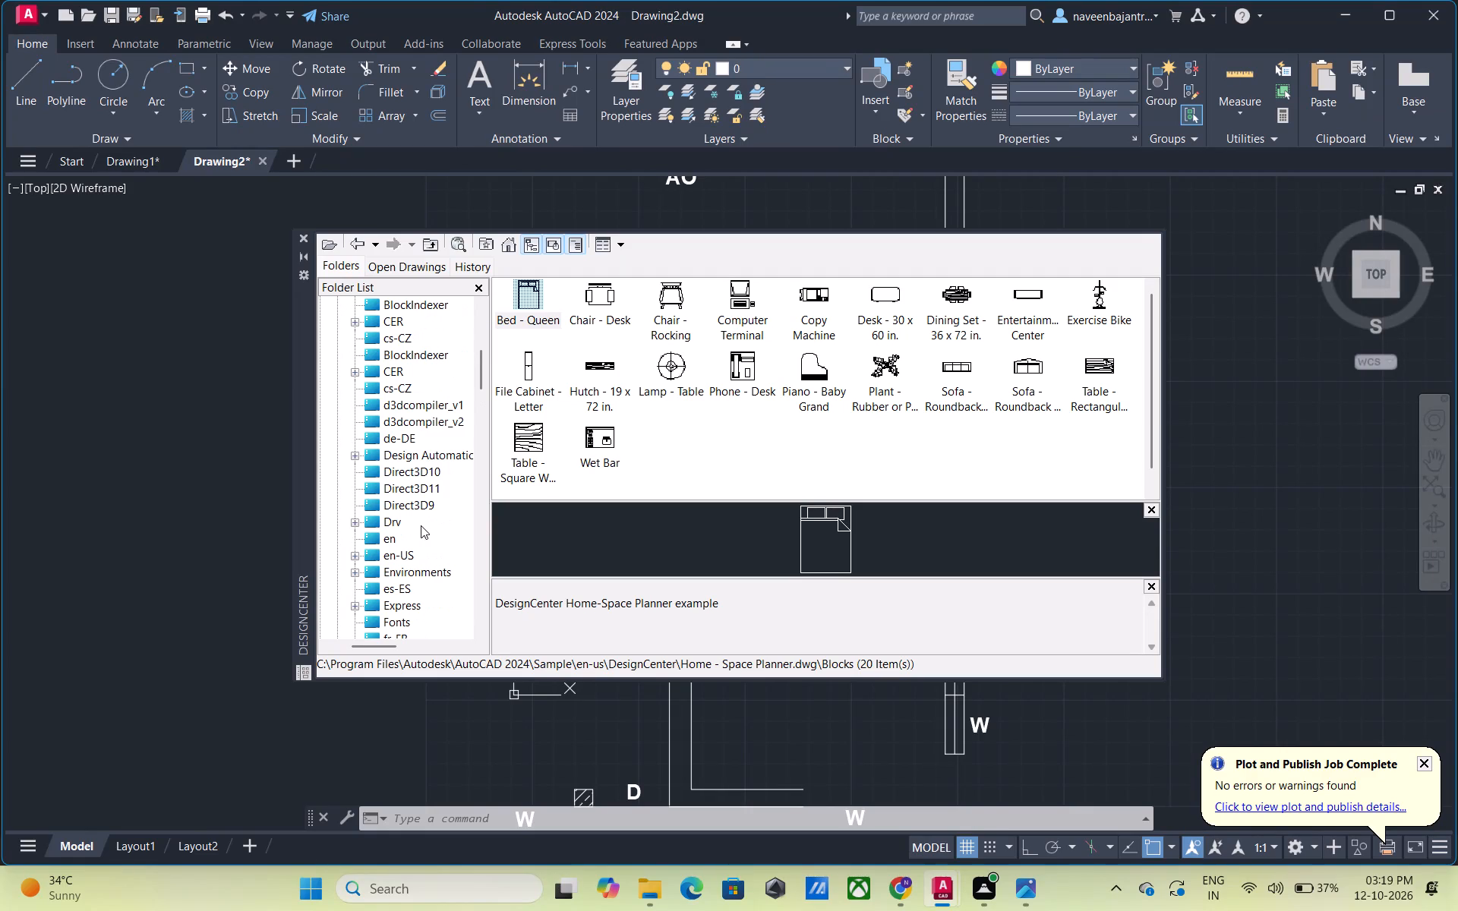
{"action": "scroll", "coordinate": [421, 525], "scroll_direction": "up", "scroll_amount": 1}
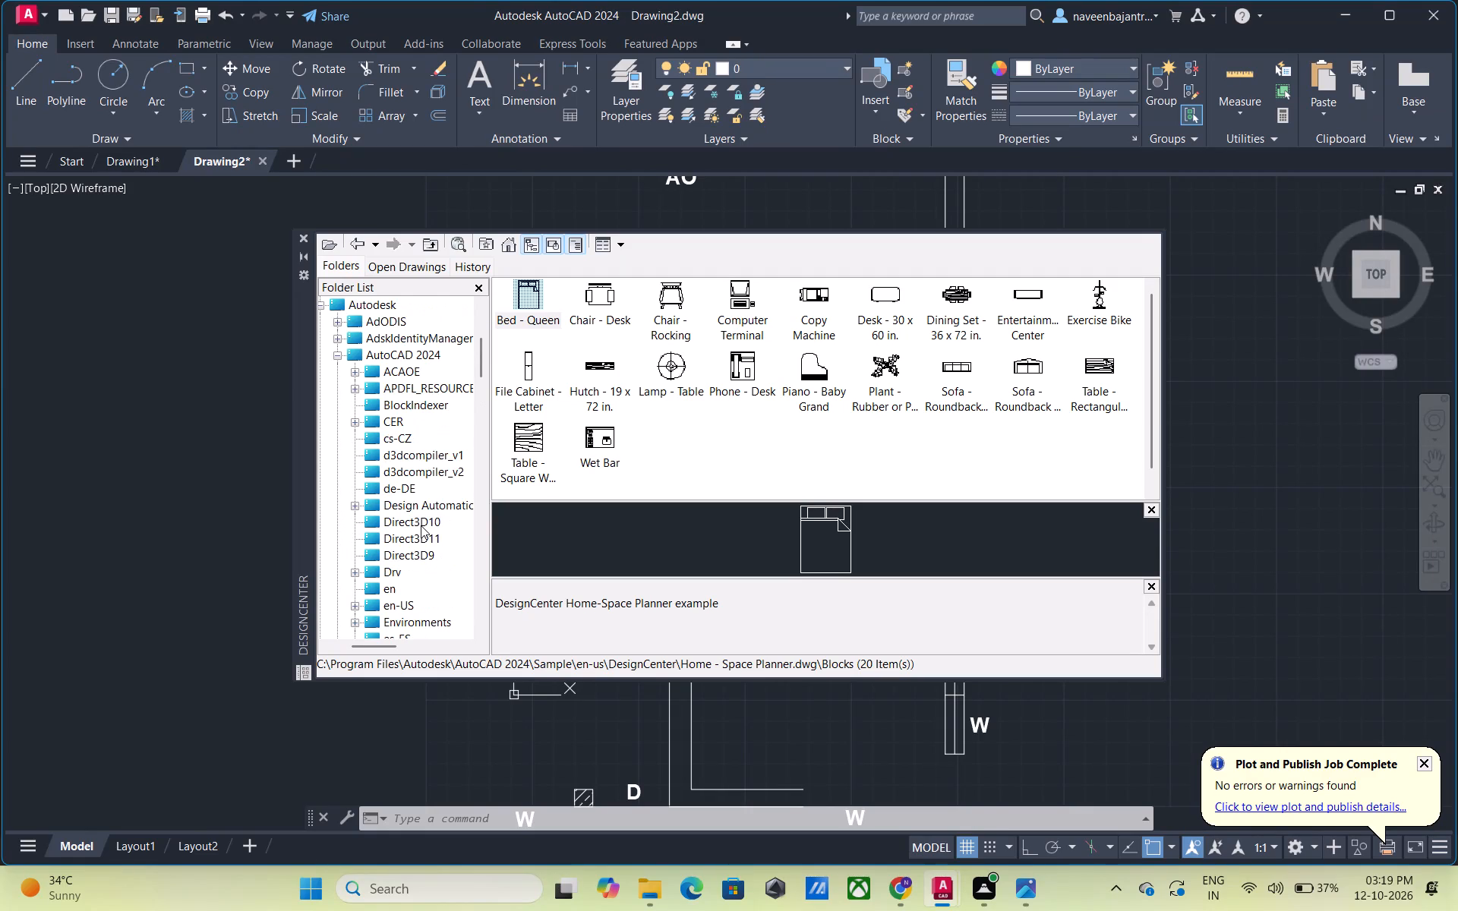
{"action": "scroll", "coordinate": [421, 525], "scroll_direction": "up", "scroll_amount": 1}
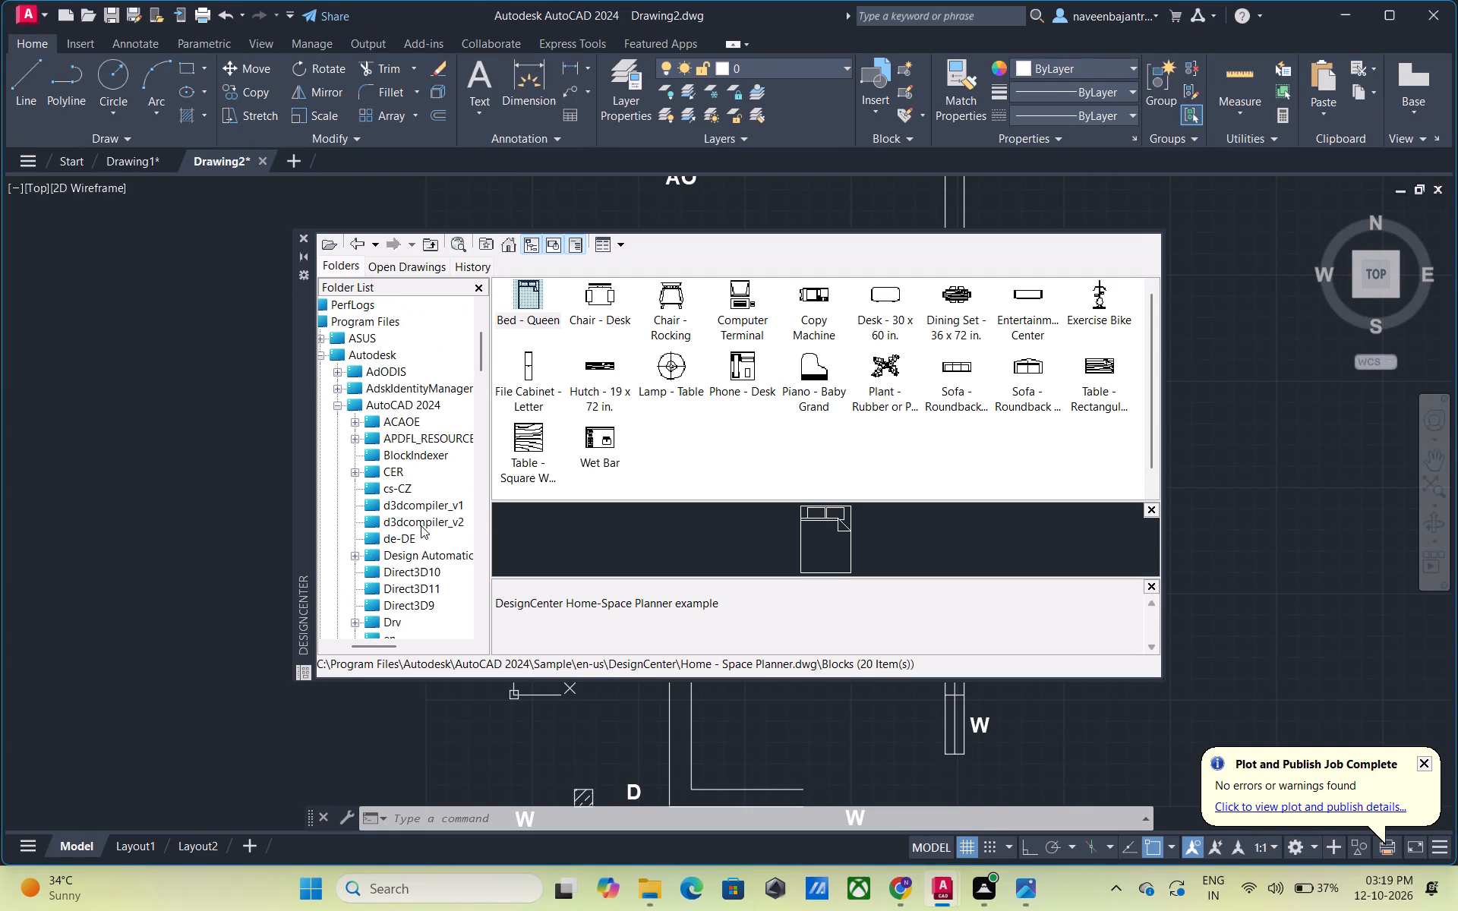
{"action": "scroll", "coordinate": [421, 525], "scroll_direction": "up", "scroll_amount": 1}
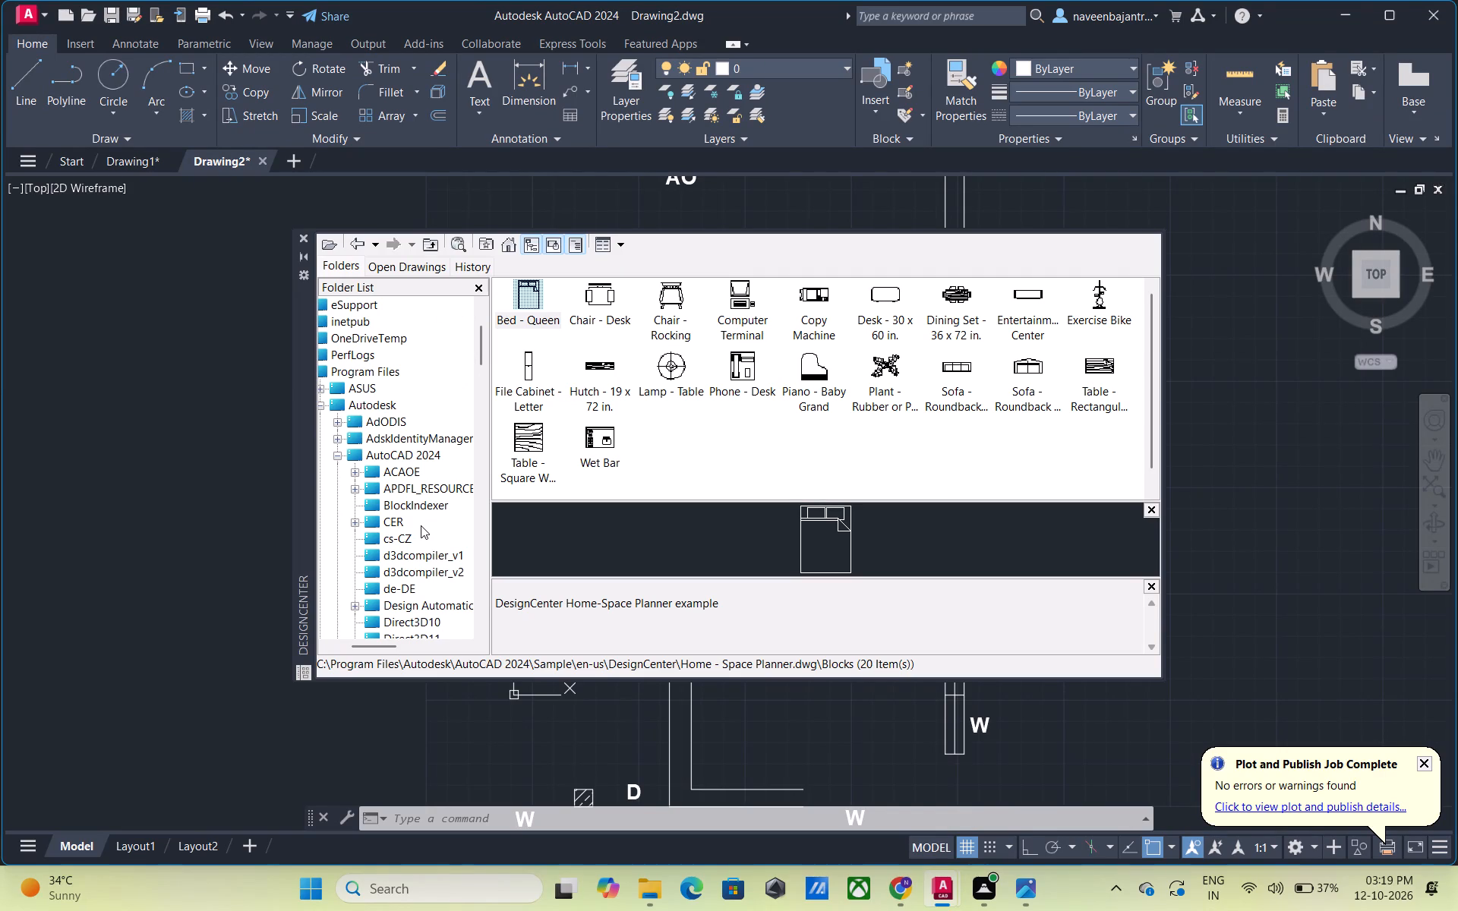
{"action": "scroll", "coordinate": [421, 525], "scroll_direction": "up", "scroll_amount": 1}
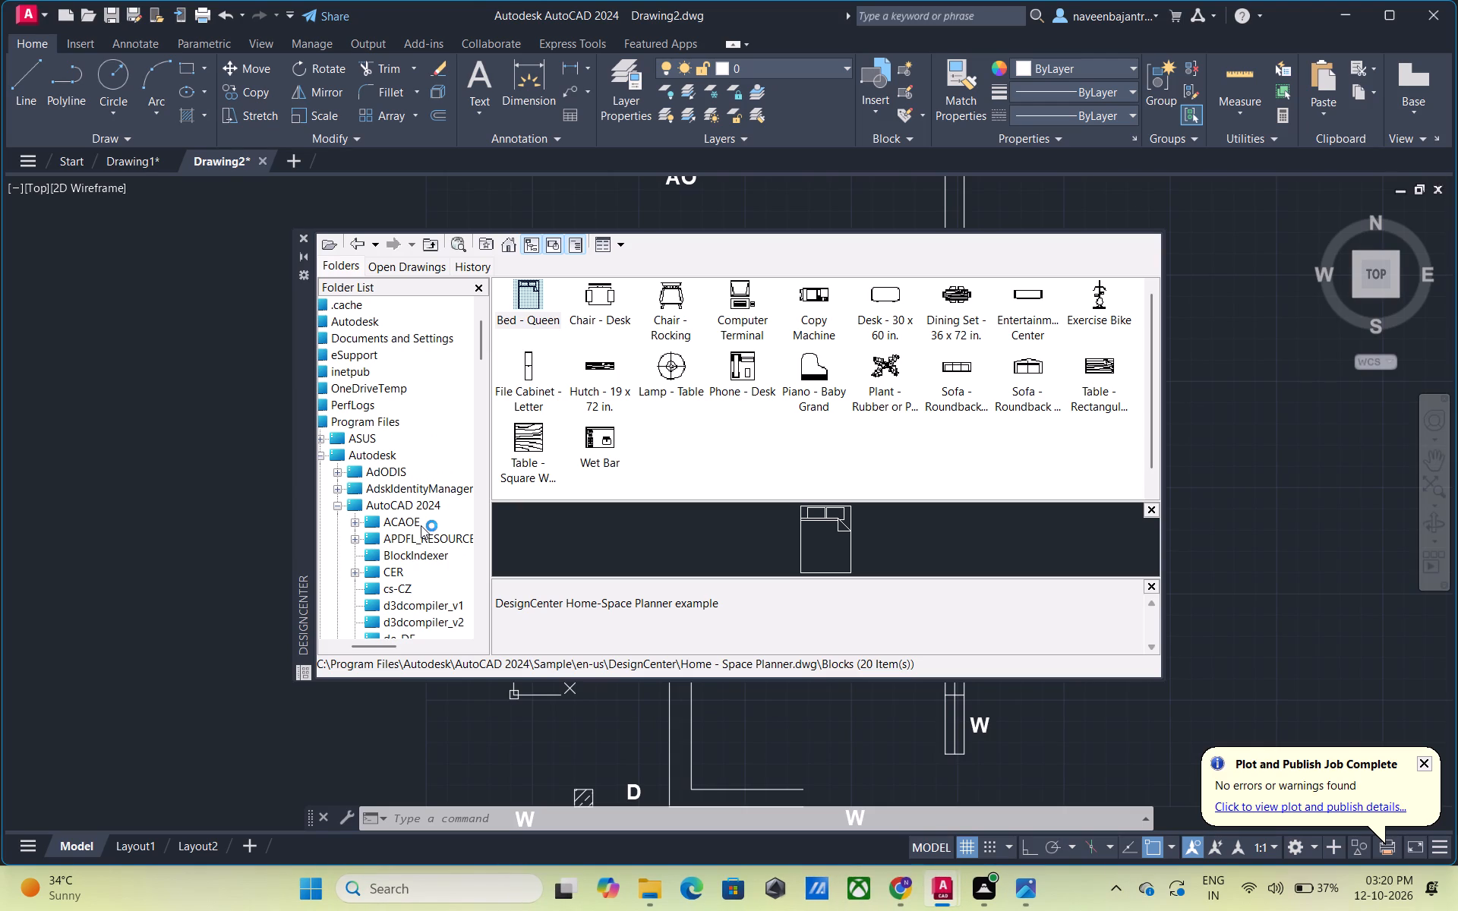
{"action": "scroll", "coordinate": [421, 525], "scroll_direction": "up", "scroll_amount": 1}
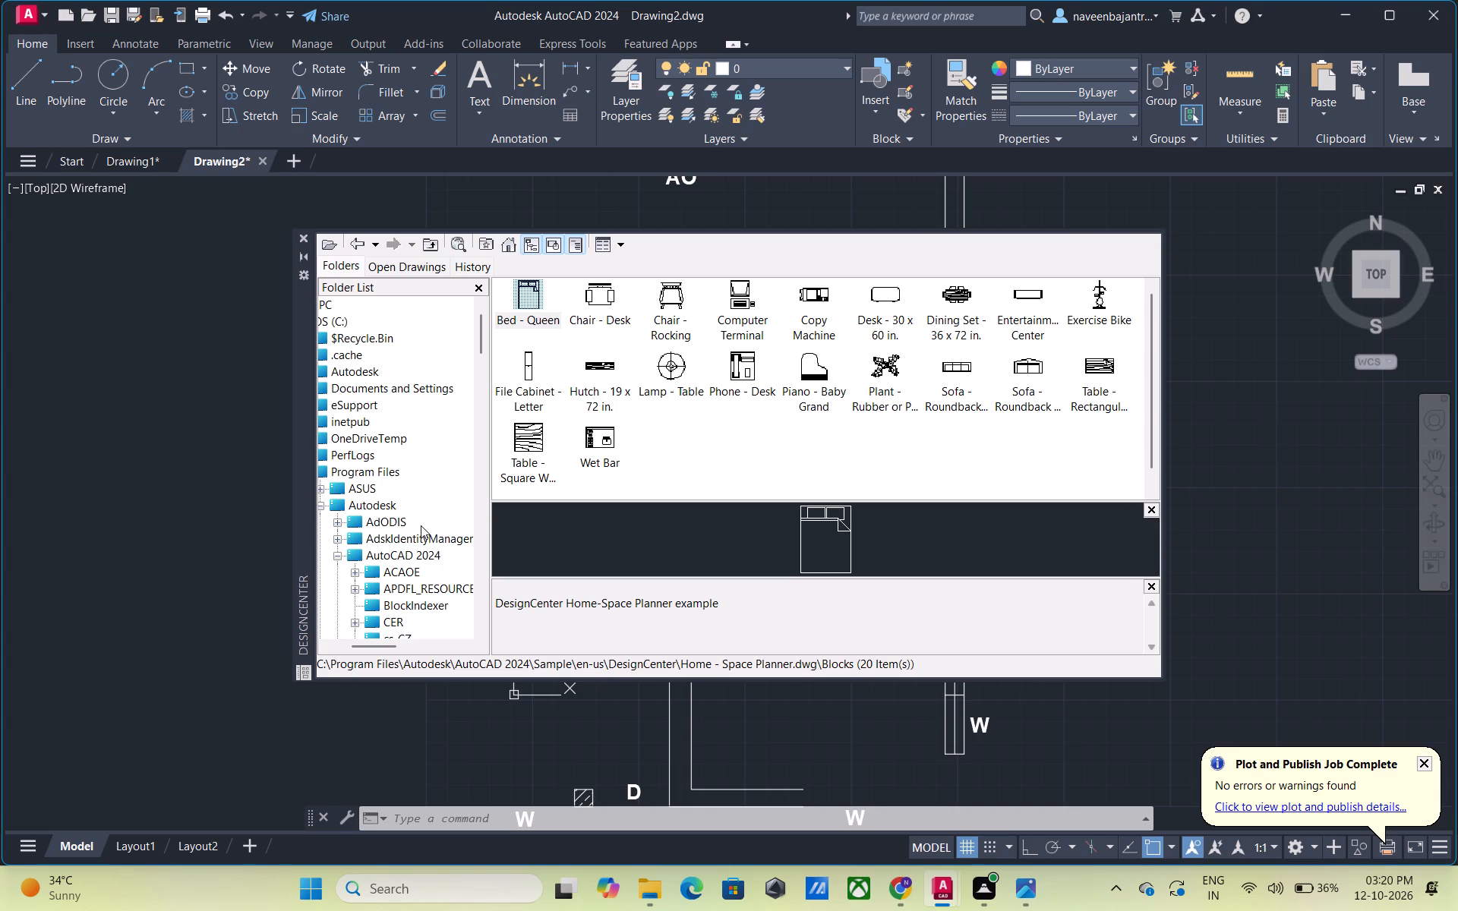
{"action": "scroll", "coordinate": [421, 525], "scroll_direction": "up", "scroll_amount": 1}
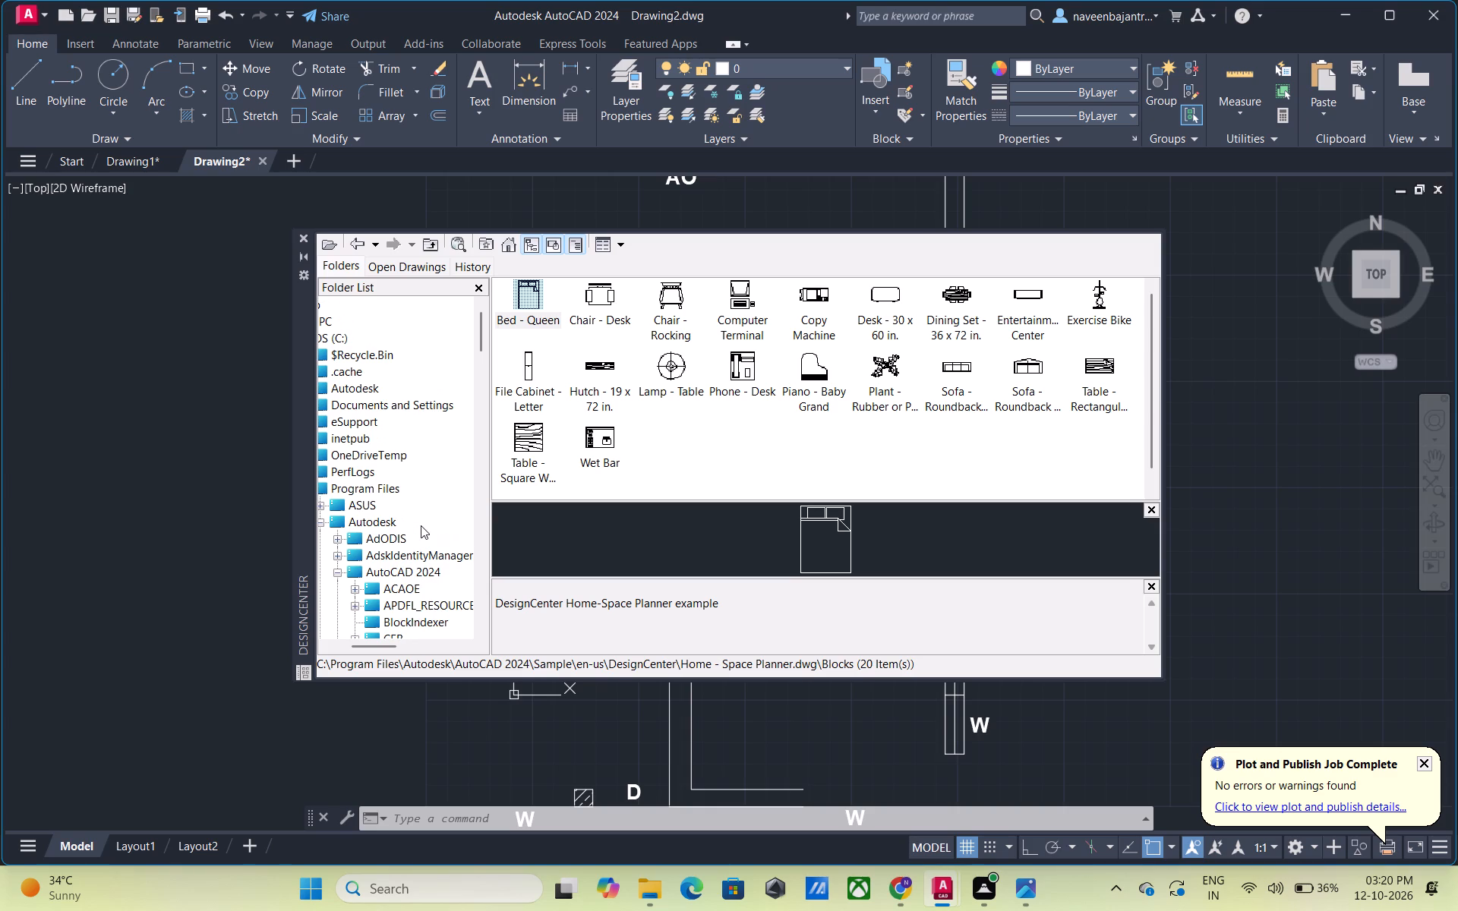
{"action": "scroll", "coordinate": [421, 525], "scroll_direction": "up", "scroll_amount": 2}
Look down the DesignCenter folder tree from the C: drive's top-level folders through the AutoCAD 2024 subfolders to Sample.
{"action": "scroll", "coordinate": [433, 495], "scroll_direction": "down", "scroll_amount": 1}
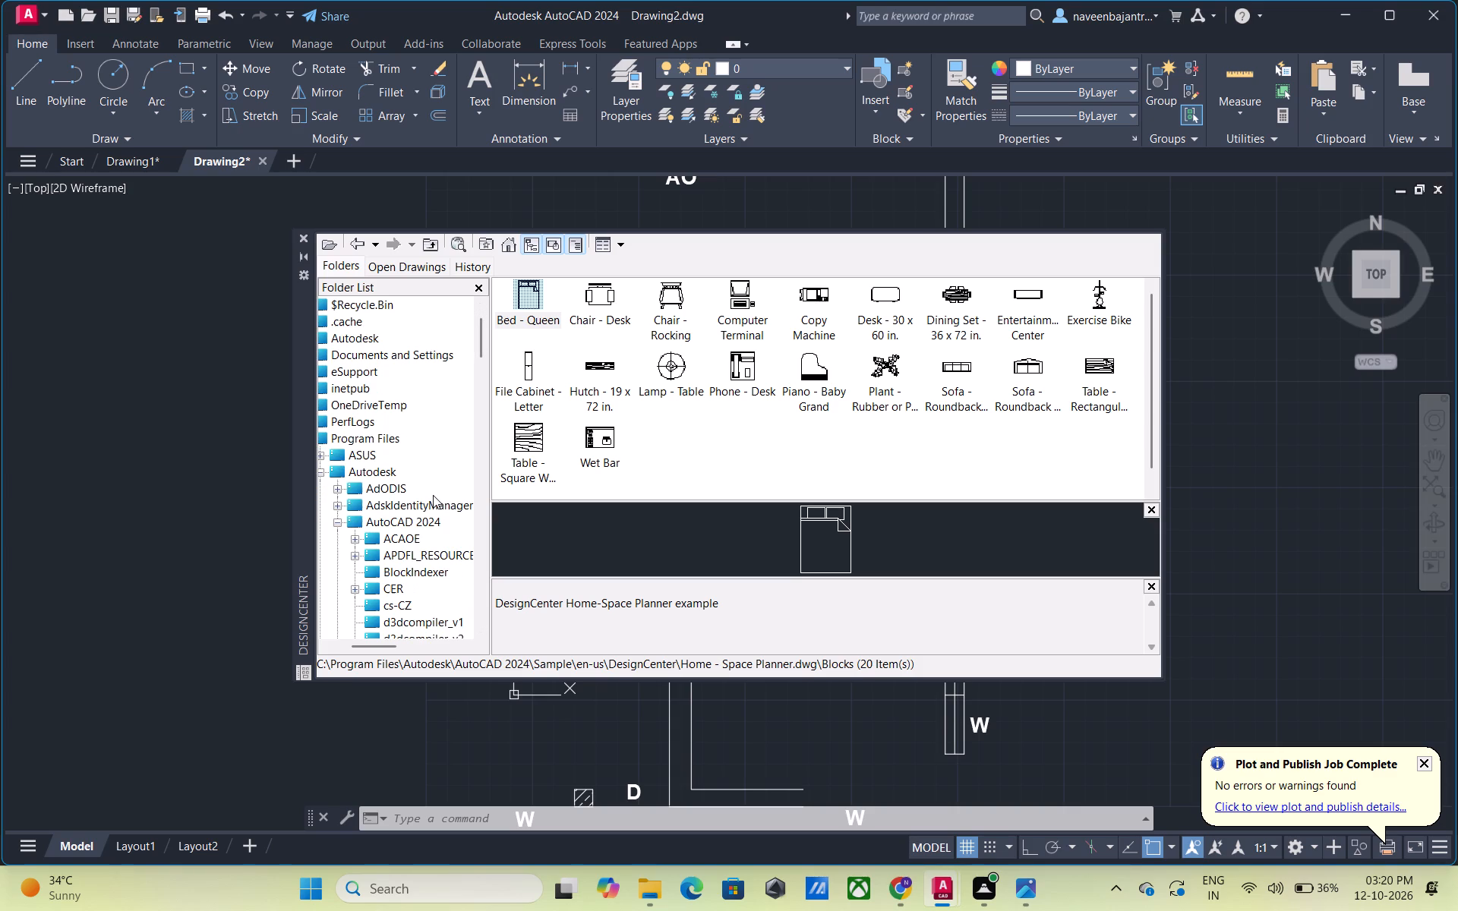
{"action": "scroll", "coordinate": [433, 495], "scroll_direction": "down", "scroll_amount": 1}
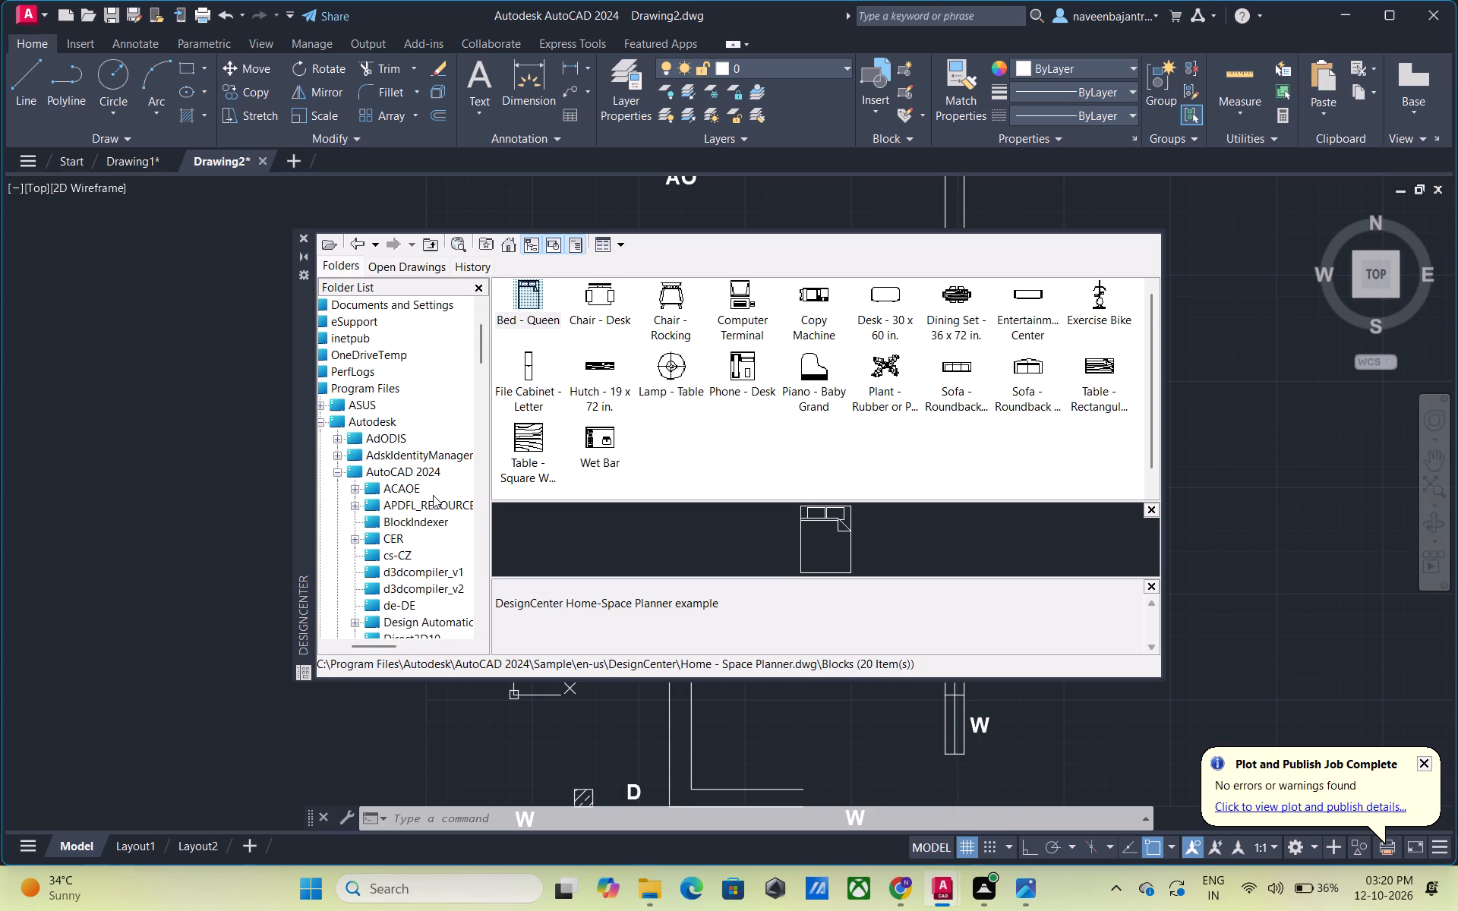
{"action": "scroll", "coordinate": [433, 495], "scroll_direction": "down", "scroll_amount": 1}
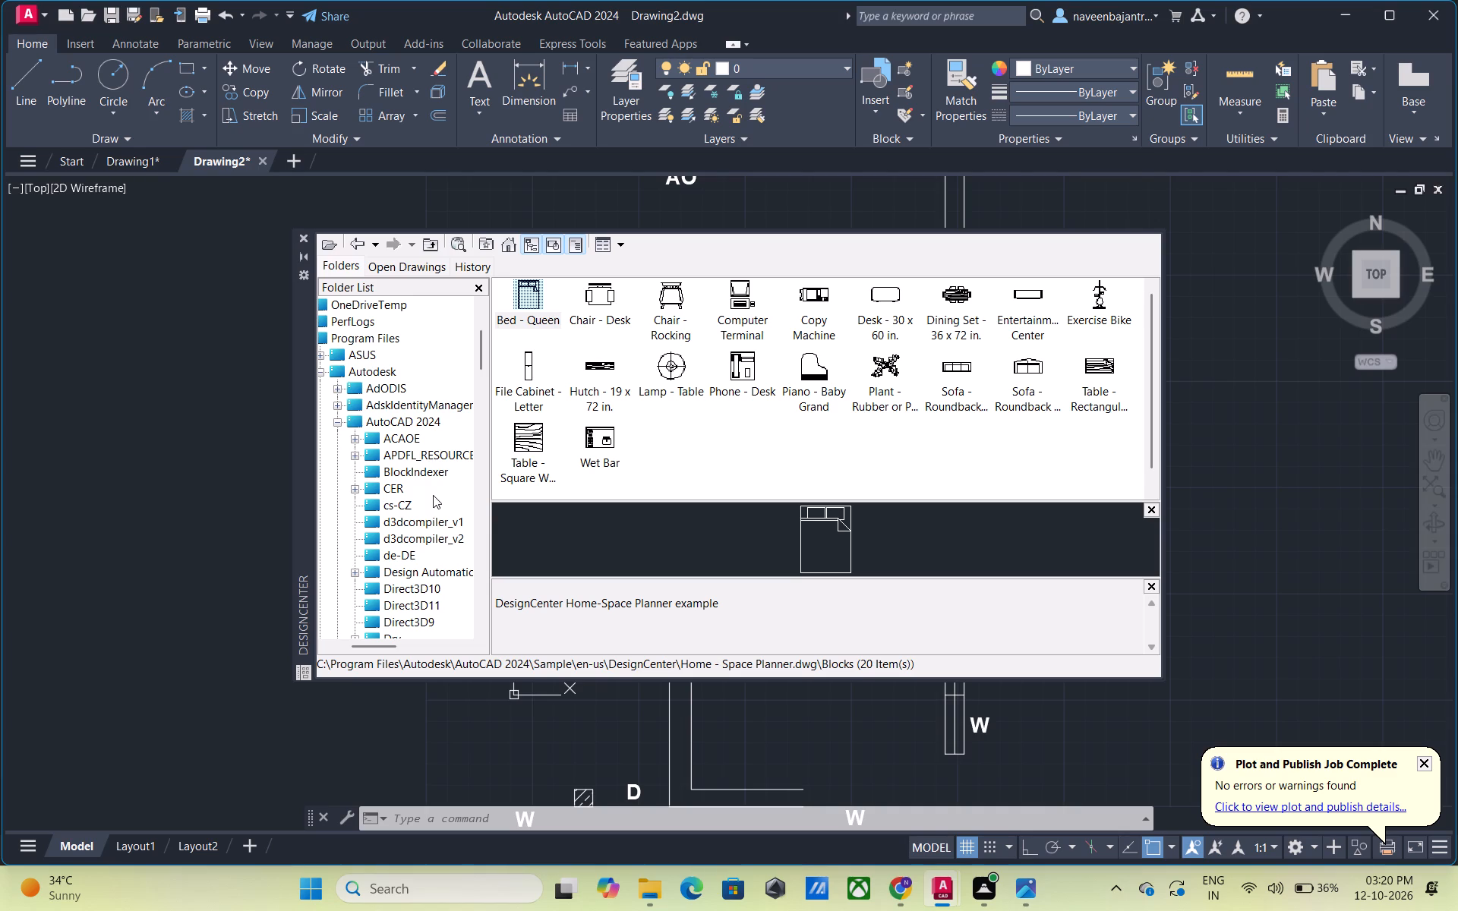
{"action": "scroll", "coordinate": [433, 495], "scroll_direction": "down", "scroll_amount": 1}
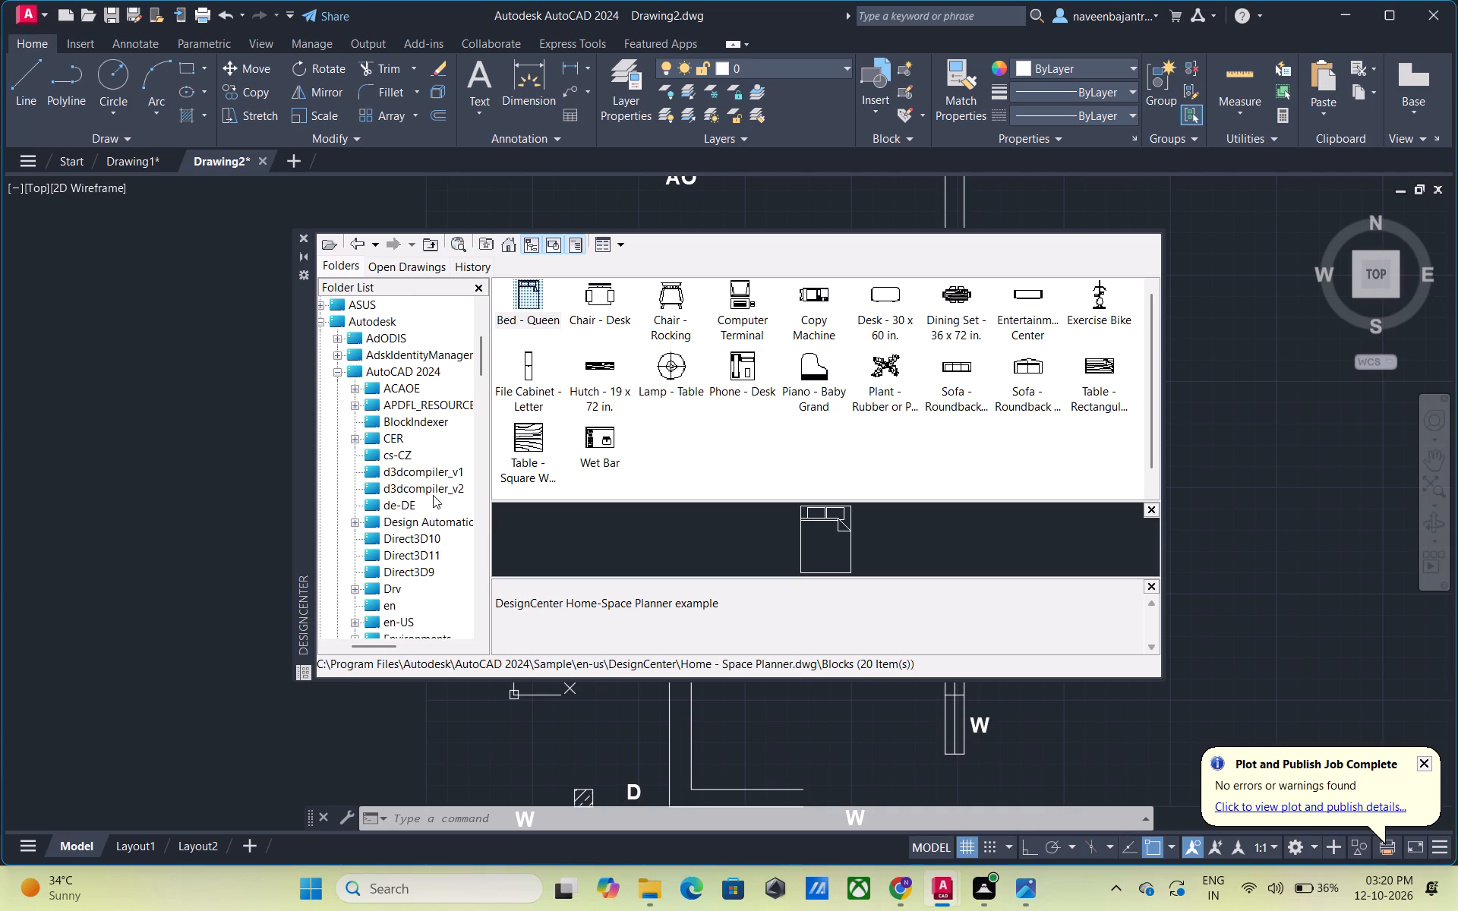
{"action": "scroll", "coordinate": [433, 495], "scroll_direction": "down", "scroll_amount": 1}
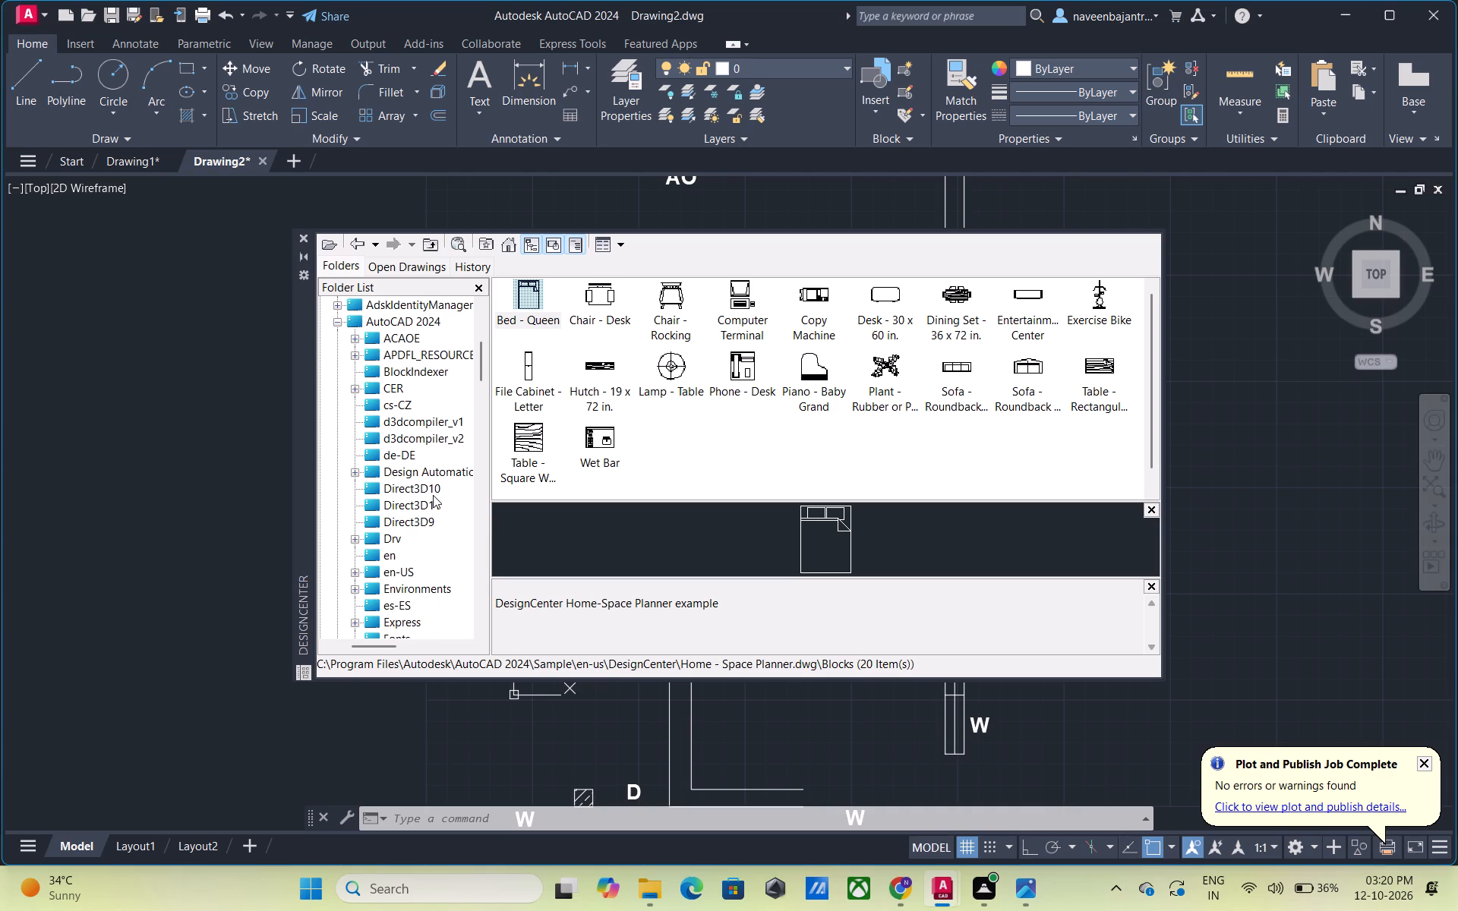
{"action": "scroll", "coordinate": [433, 495], "scroll_direction": "down", "scroll_amount": 1}
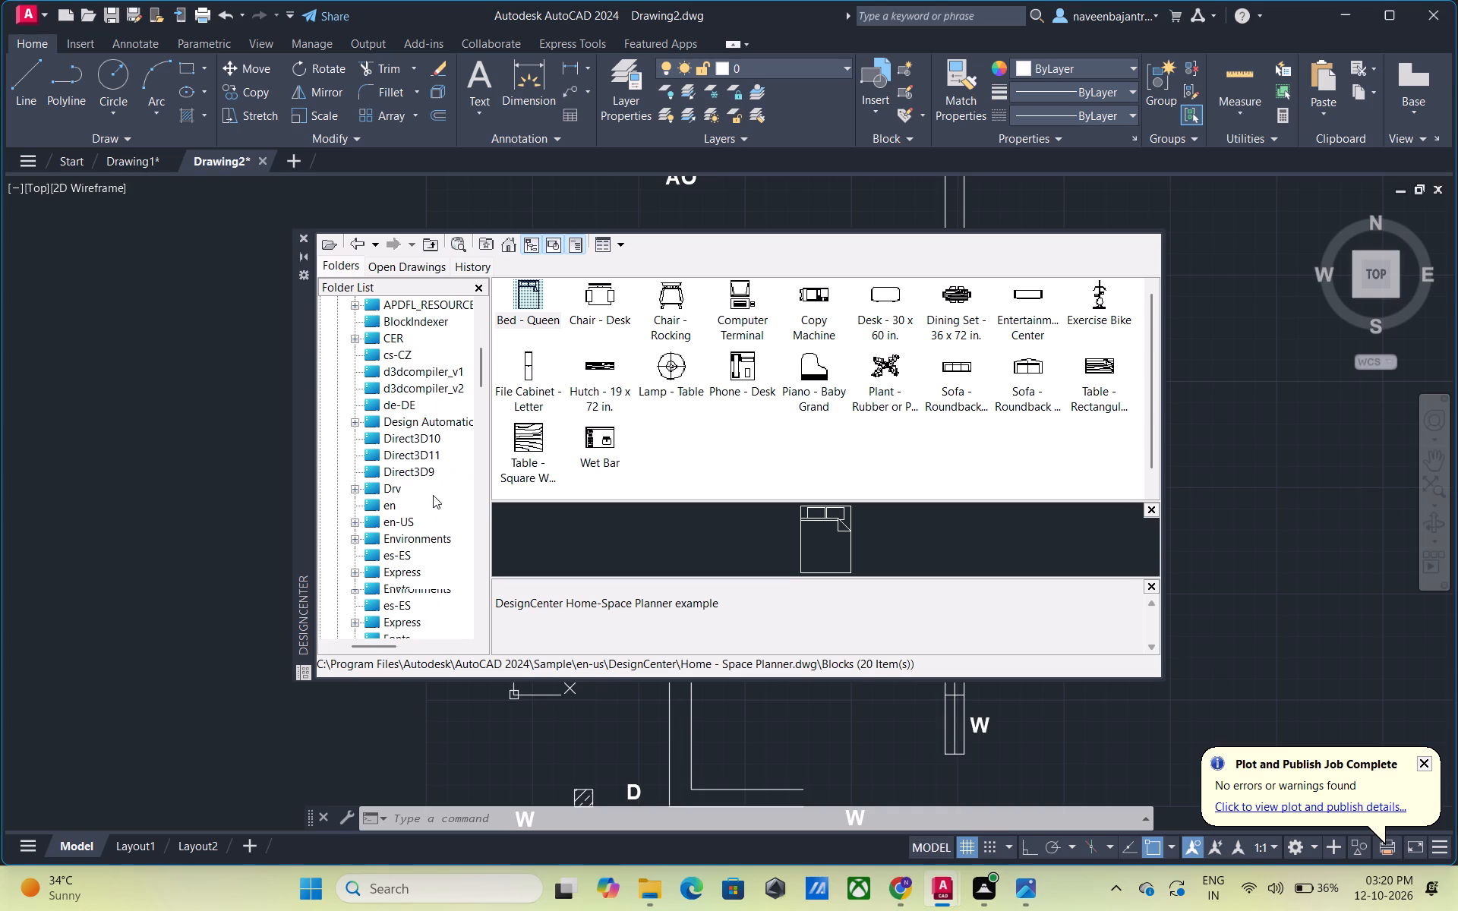
{"action": "scroll", "coordinate": [433, 495], "scroll_direction": "down", "scroll_amount": 1}
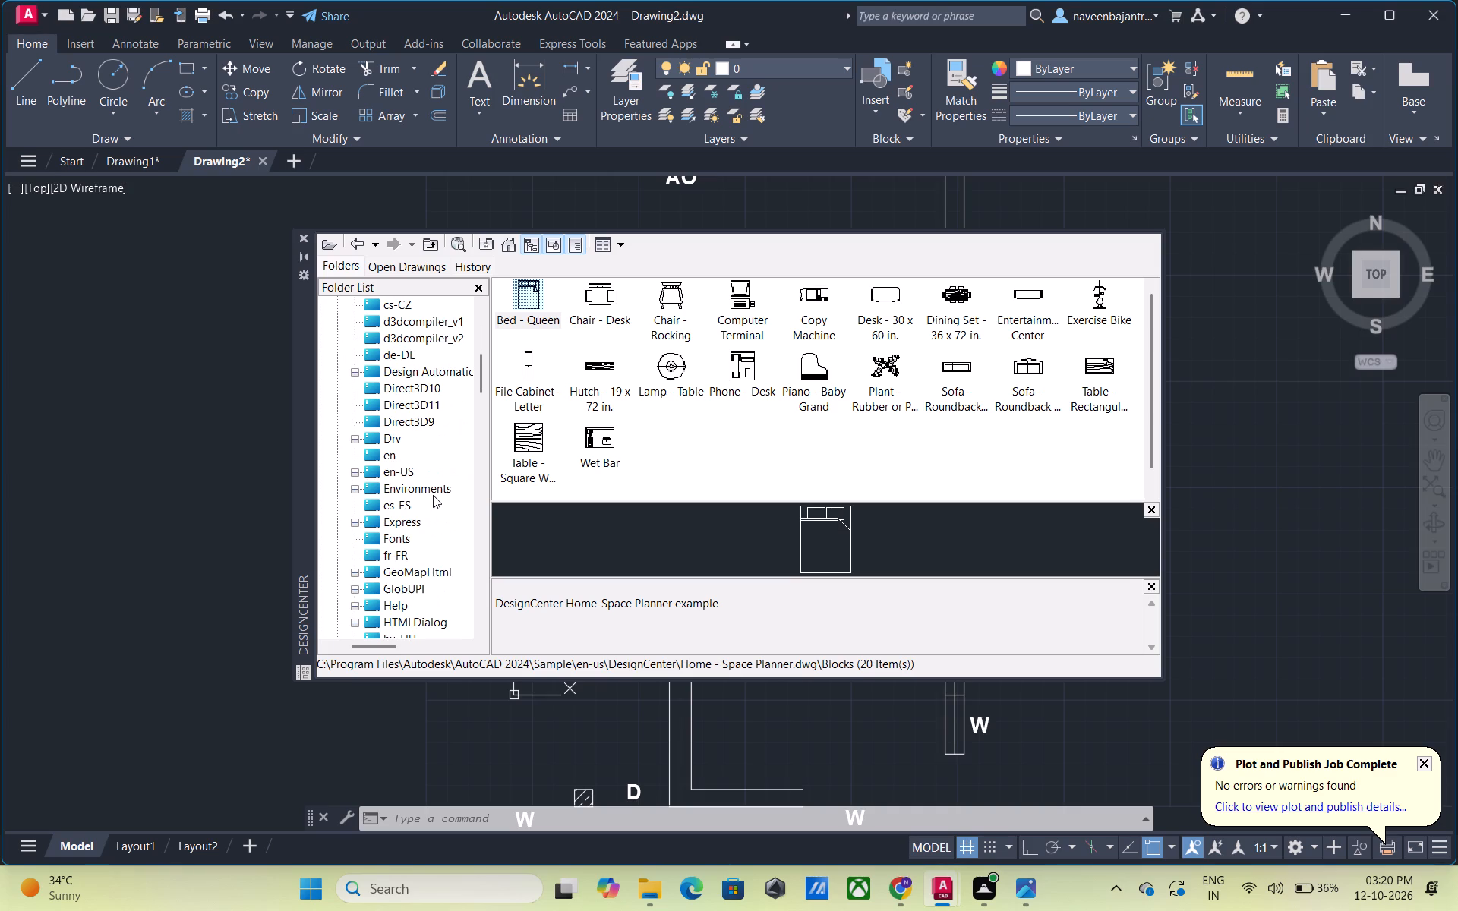
{"action": "scroll", "coordinate": [433, 495], "scroll_direction": "down", "scroll_amount": 1}
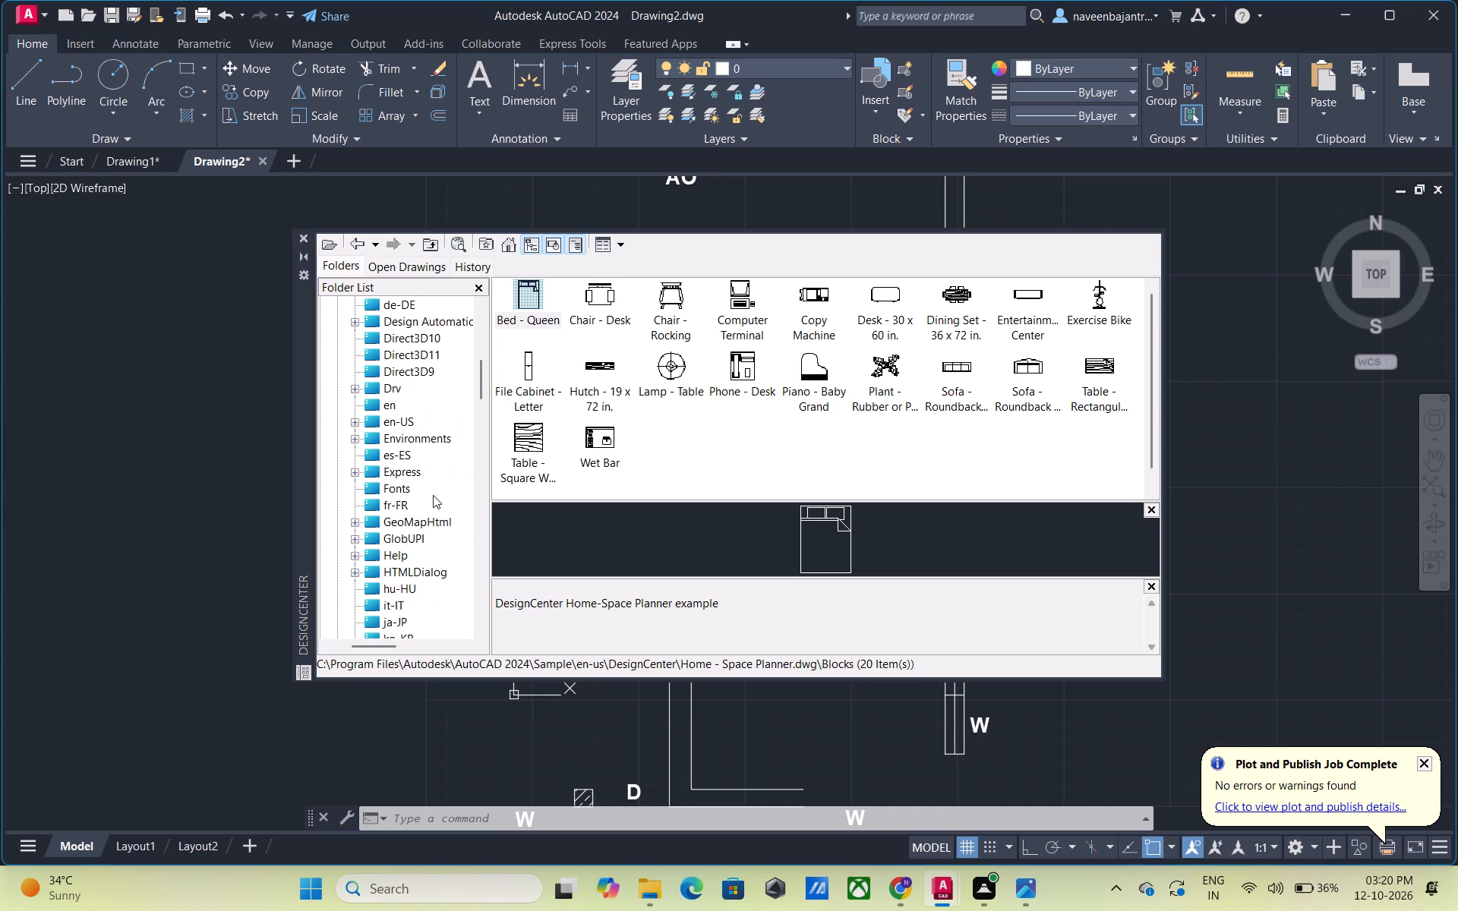
{"action": "scroll", "coordinate": [433, 495], "scroll_direction": "down", "scroll_amount": 1}
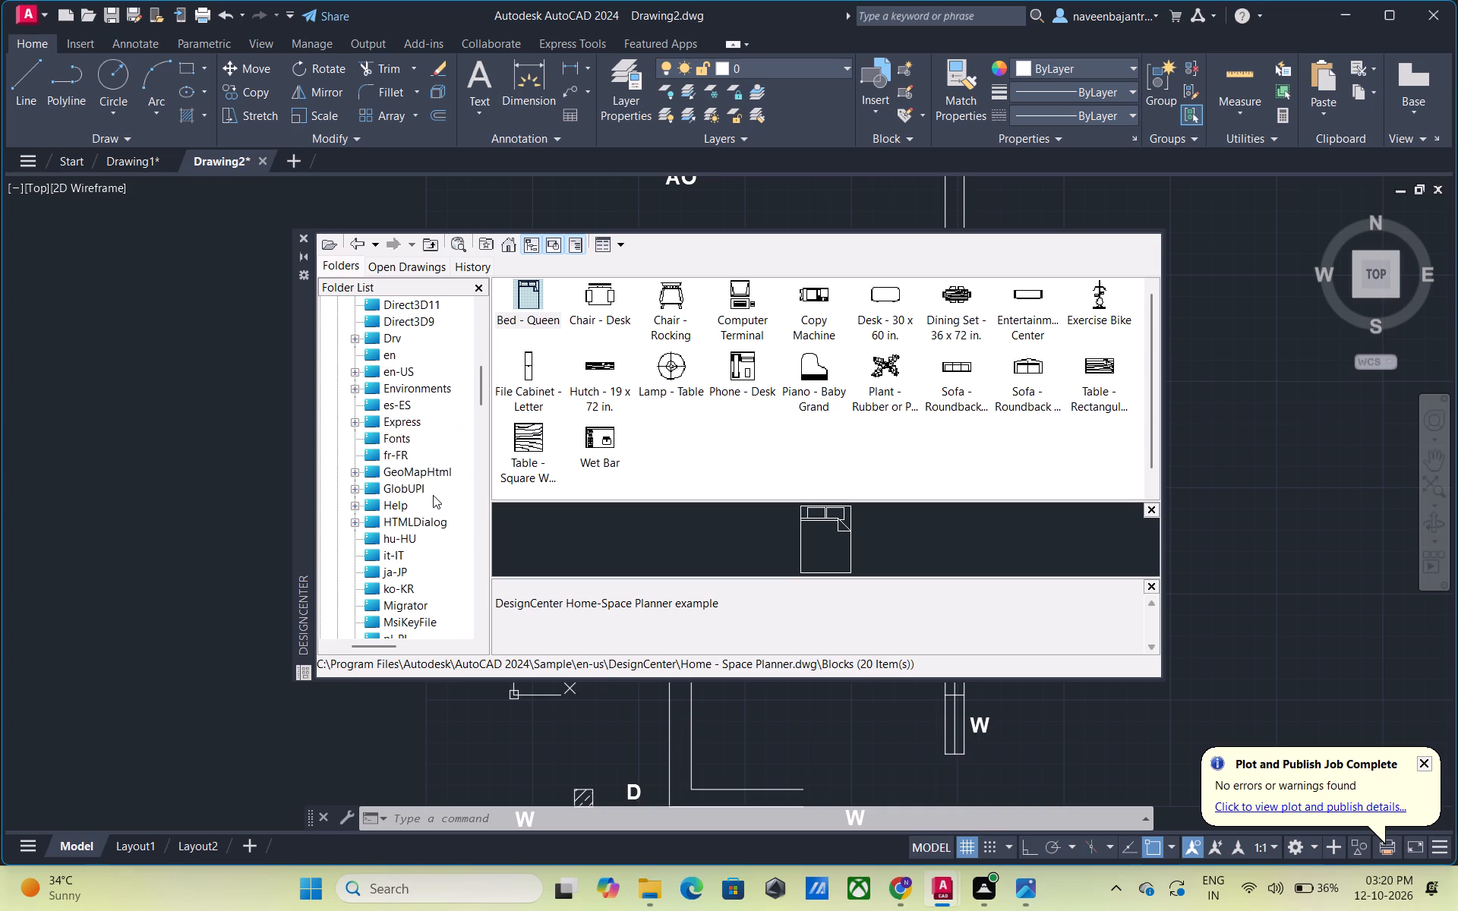
{"action": "scroll", "coordinate": [433, 495], "scroll_direction": "down", "scroll_amount": 1}
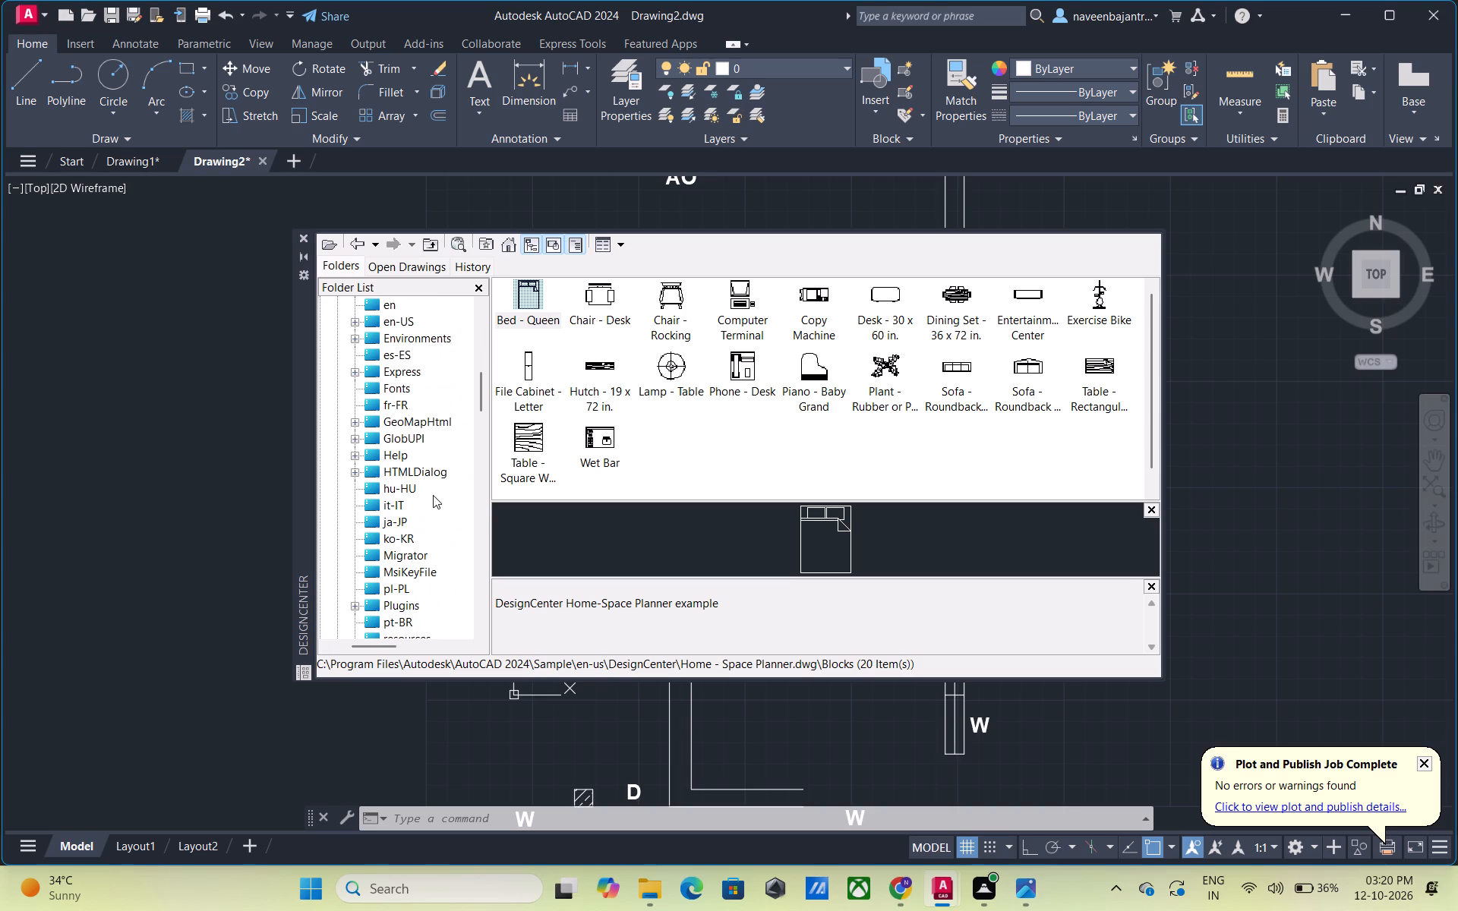
{"action": "scroll", "coordinate": [433, 495], "scroll_direction": "down", "scroll_amount": 1}
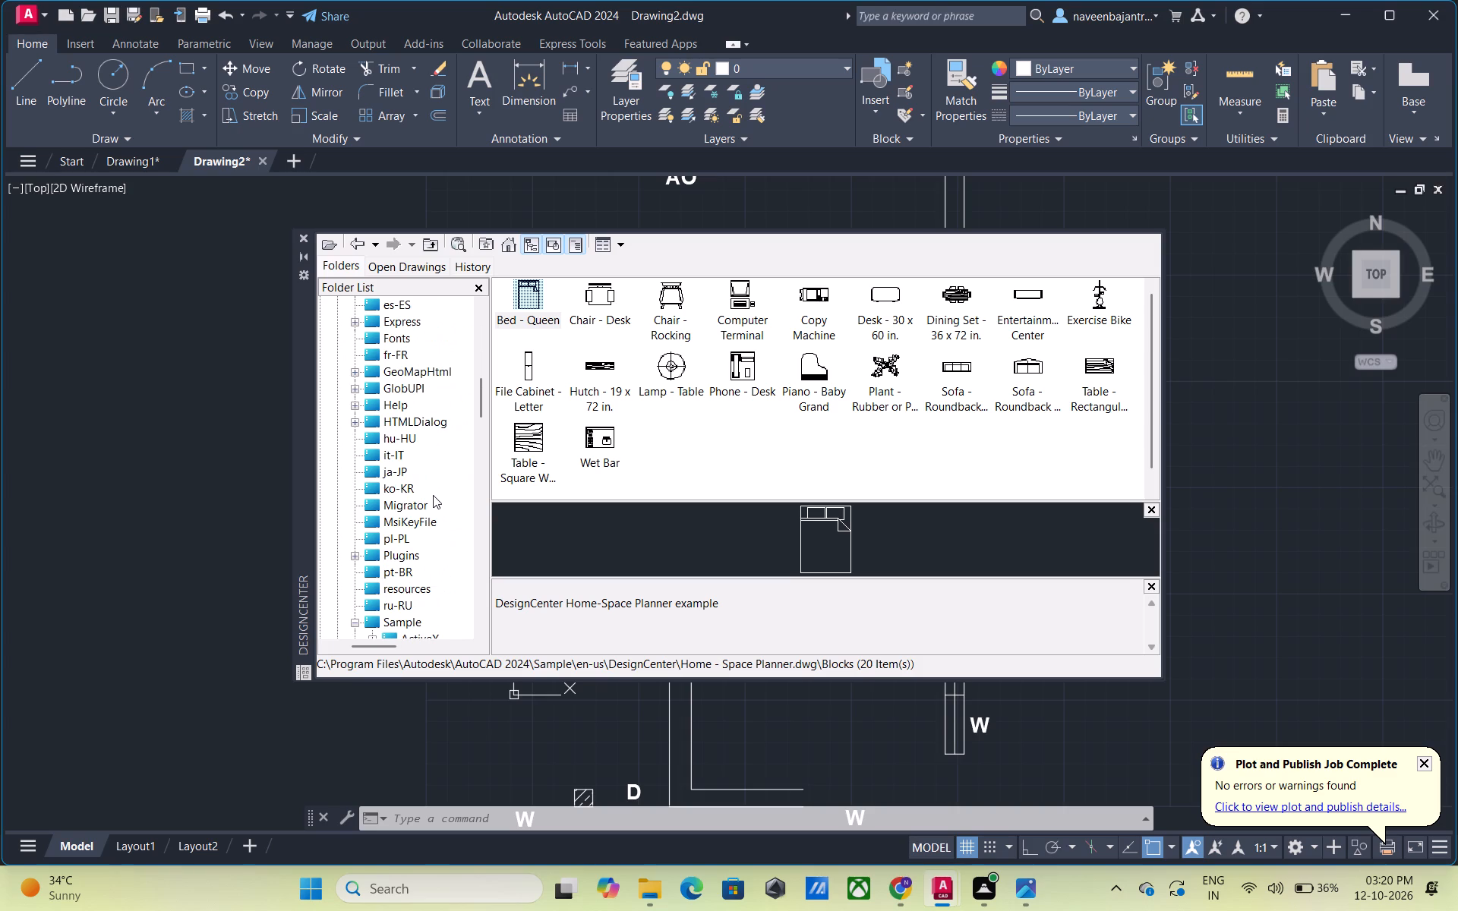
{"action": "scroll", "coordinate": [433, 495], "scroll_direction": "down", "scroll_amount": 1}
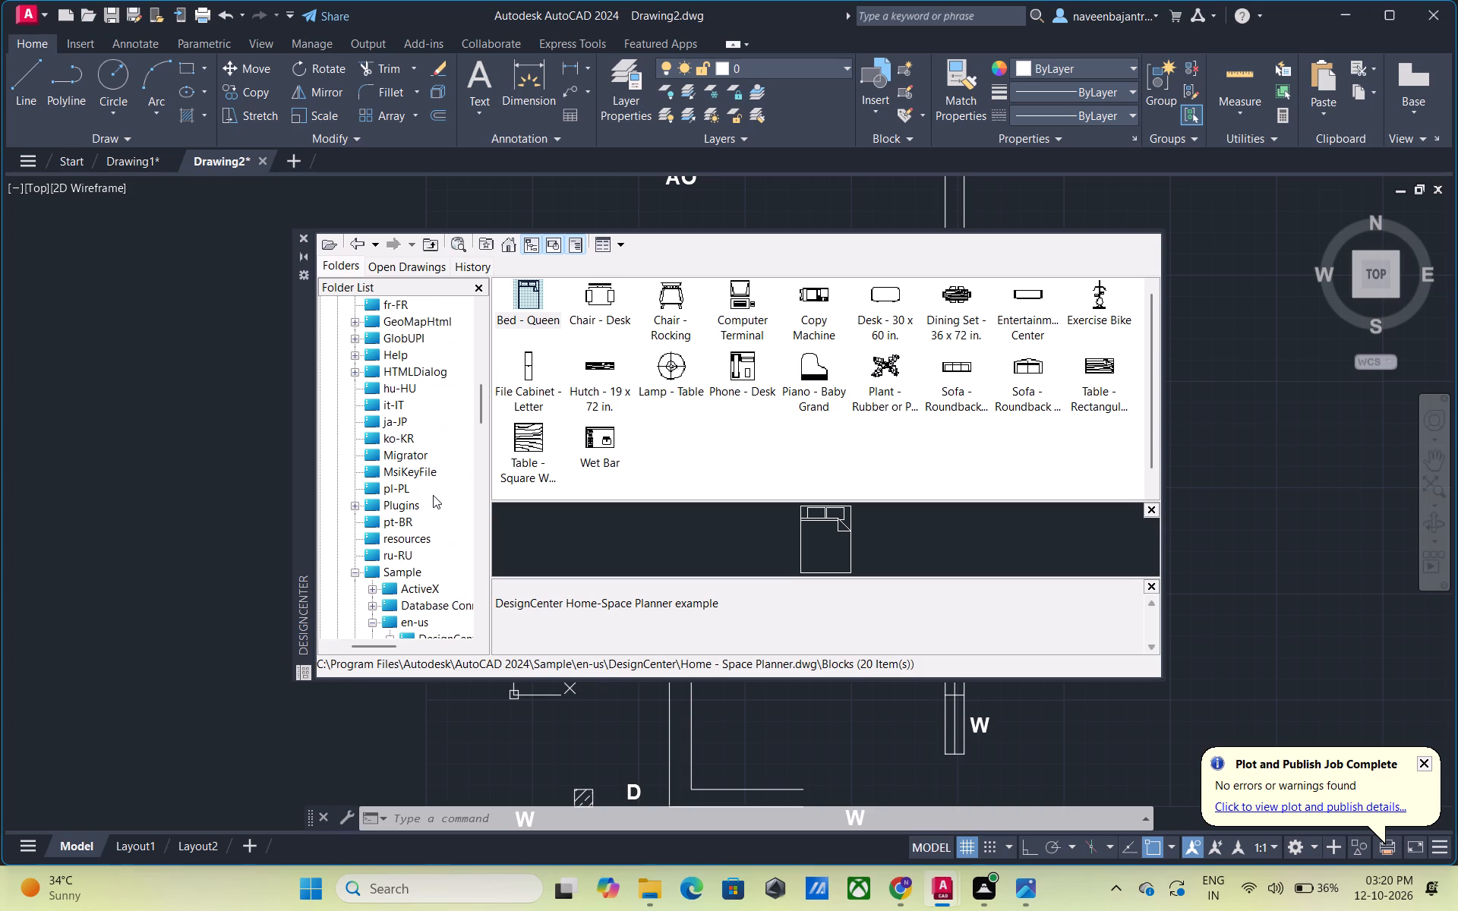
{"action": "scroll", "coordinate": [433, 495], "scroll_direction": "down", "scroll_amount": 1}
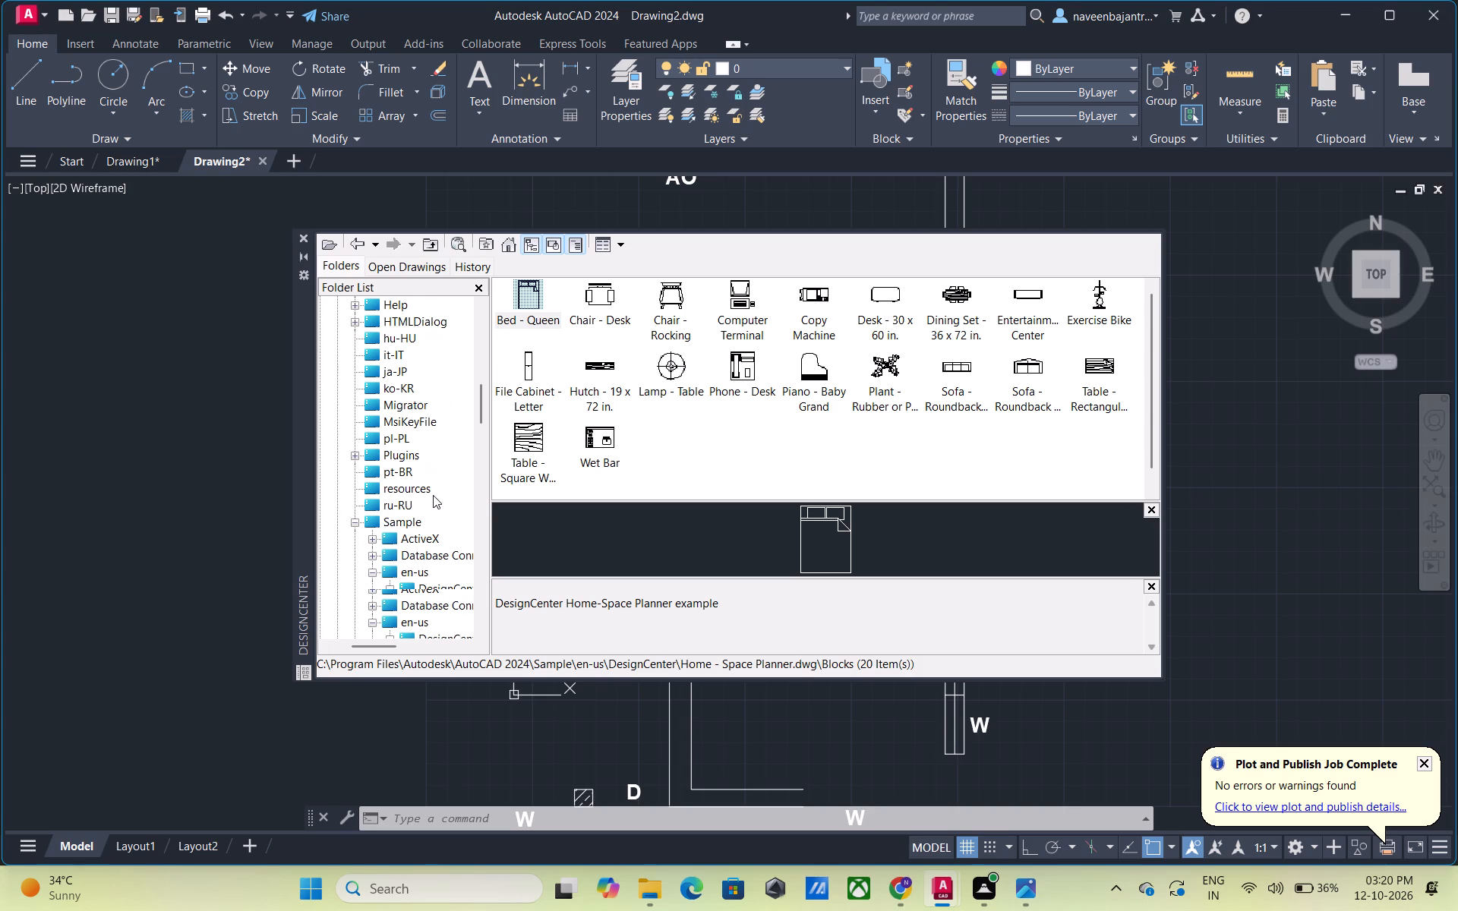
Look through the sample drawings in the en-us DesignCenter folder, including the contents listed under Home - Space Planner.
{"action": "scroll", "coordinate": [433, 495], "scroll_direction": "down", "scroll_amount": 1}
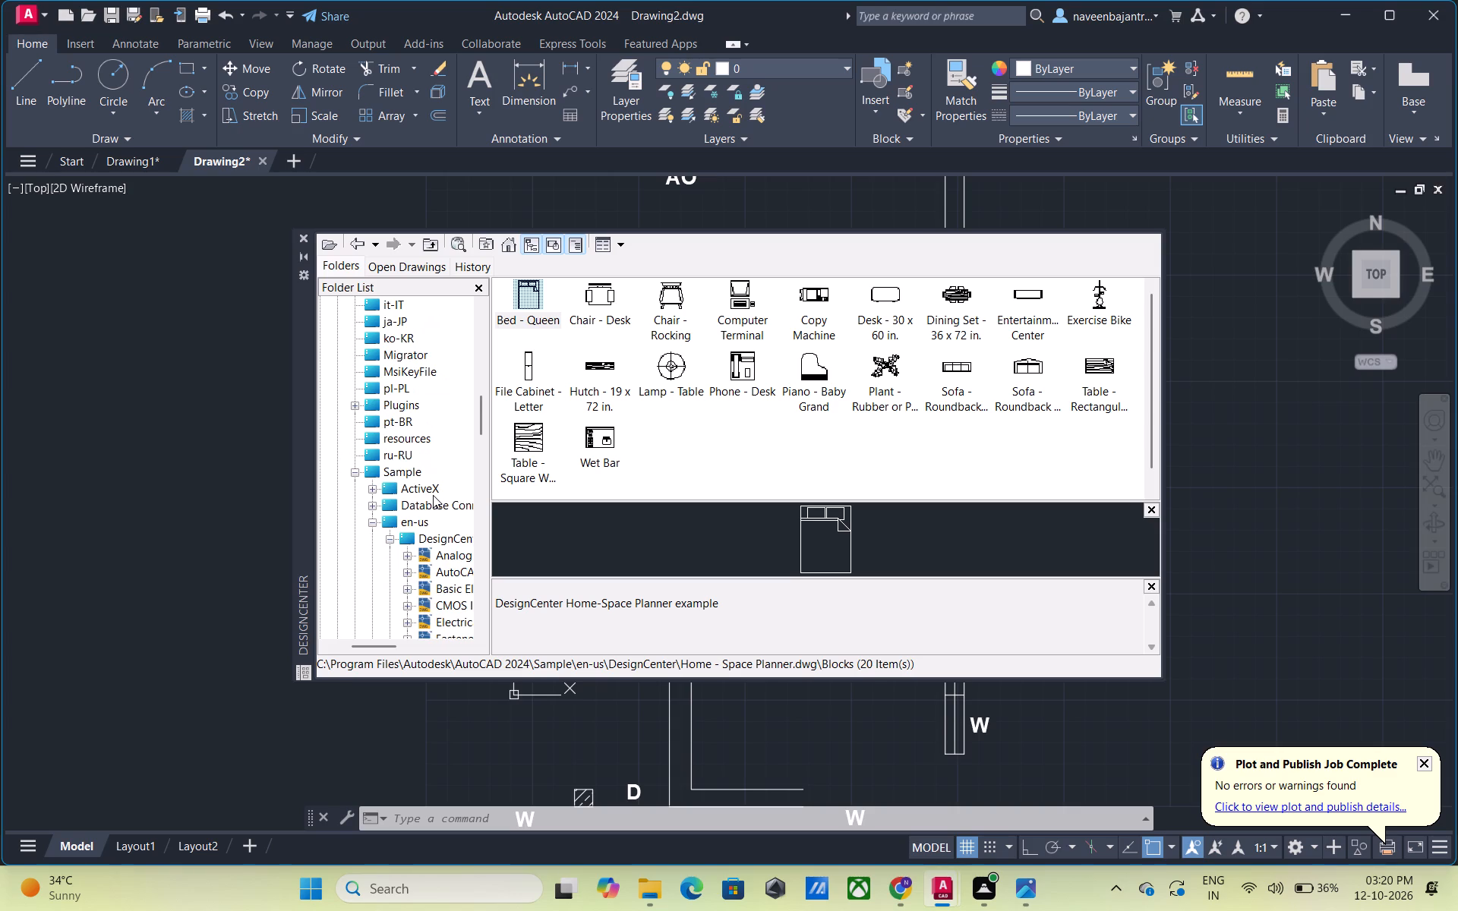
{"action": "scroll", "coordinate": [433, 495], "scroll_direction": "down", "scroll_amount": 1}
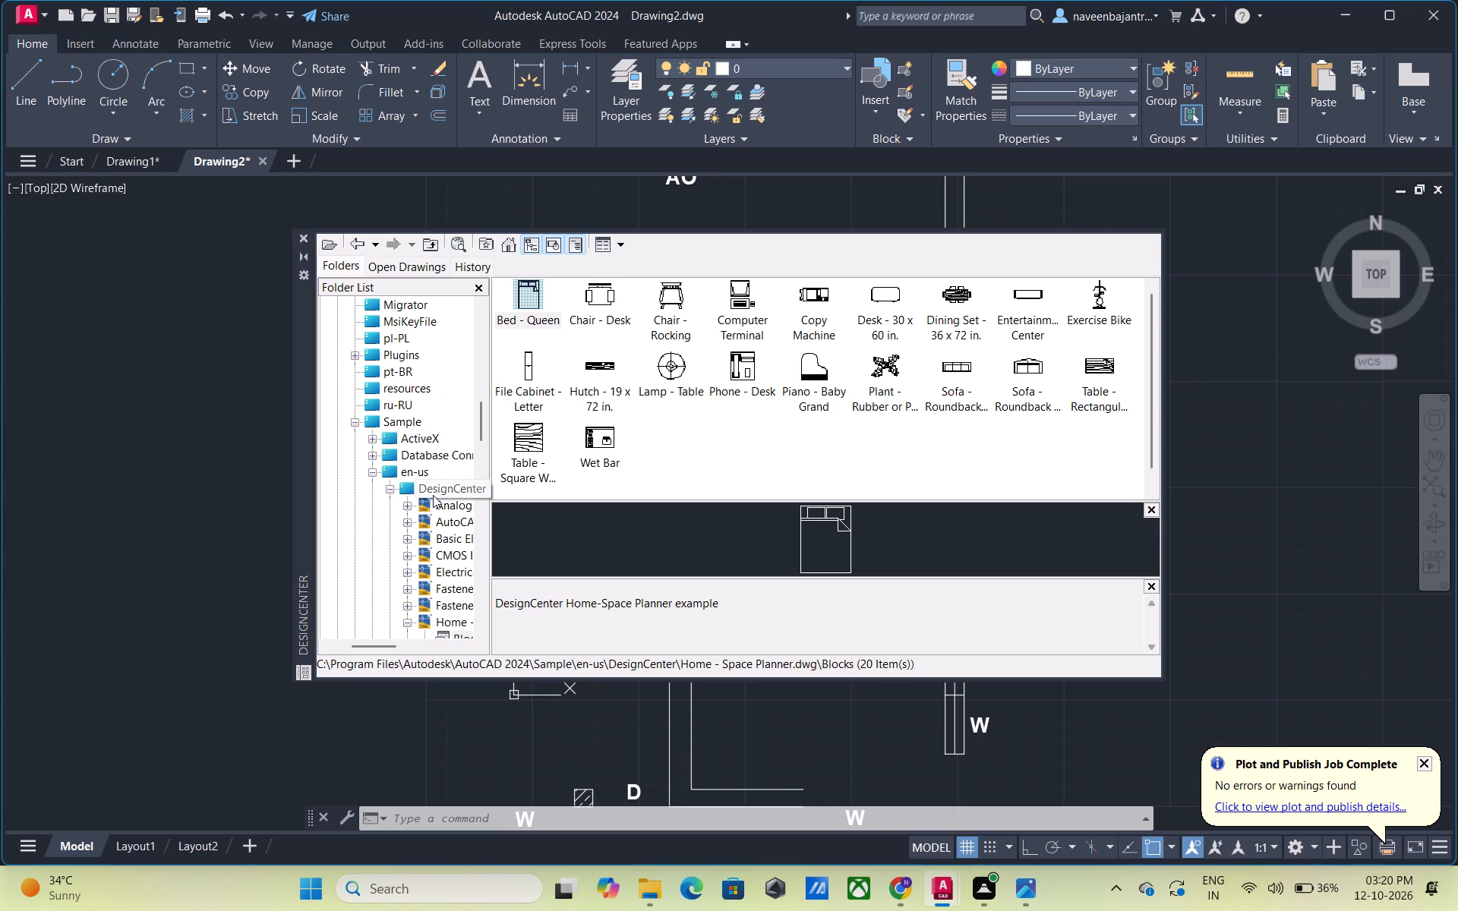
{"action": "scroll", "coordinate": [433, 495], "scroll_direction": "down", "scroll_amount": 1}
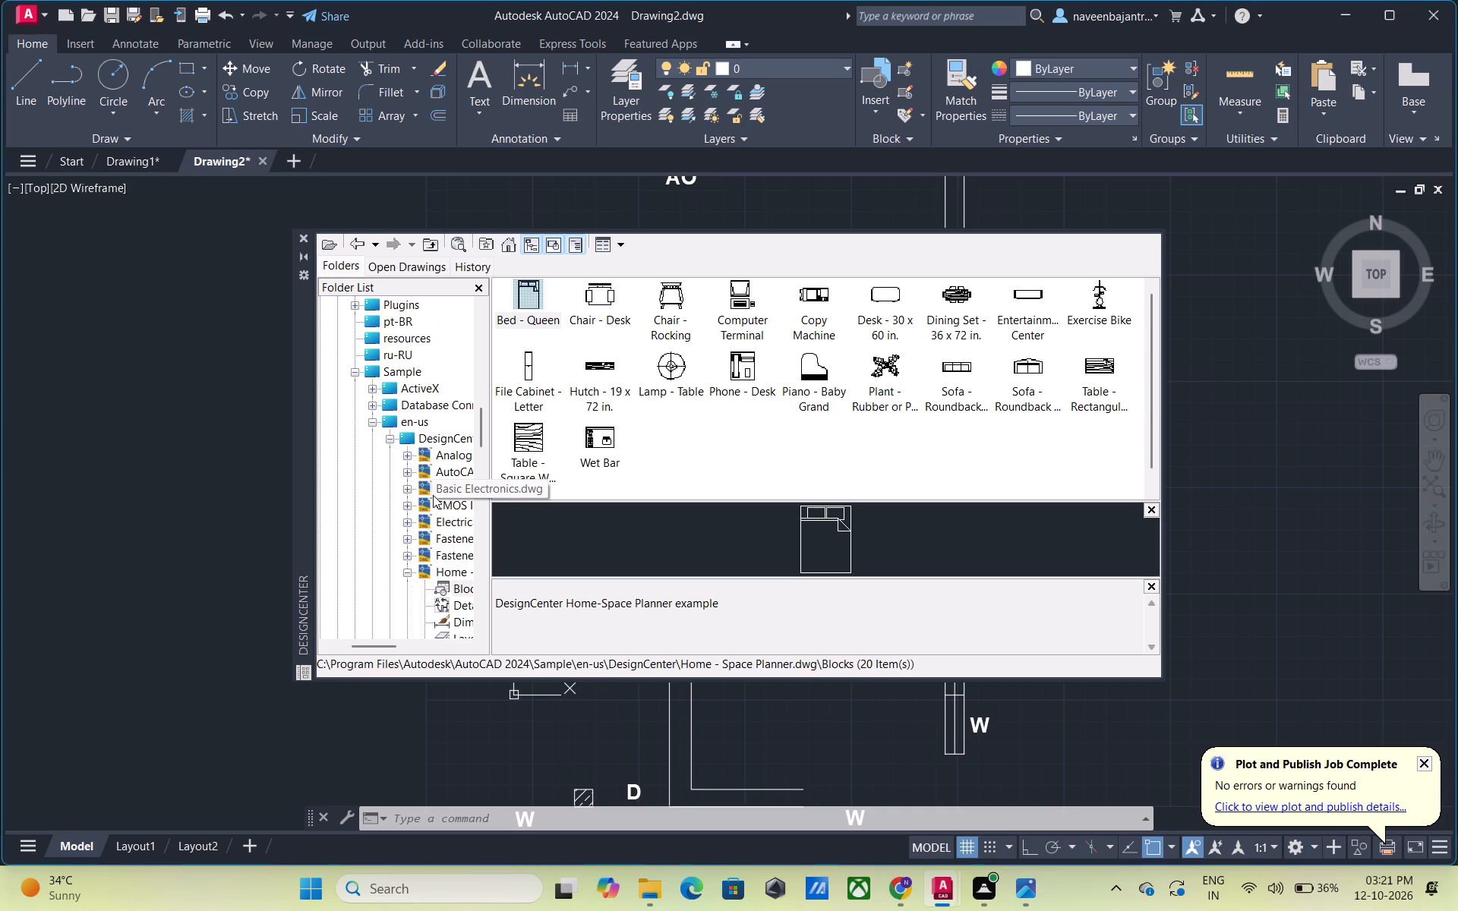
{"action": "scroll", "coordinate": [433, 495], "scroll_direction": "down", "scroll_amount": 1}
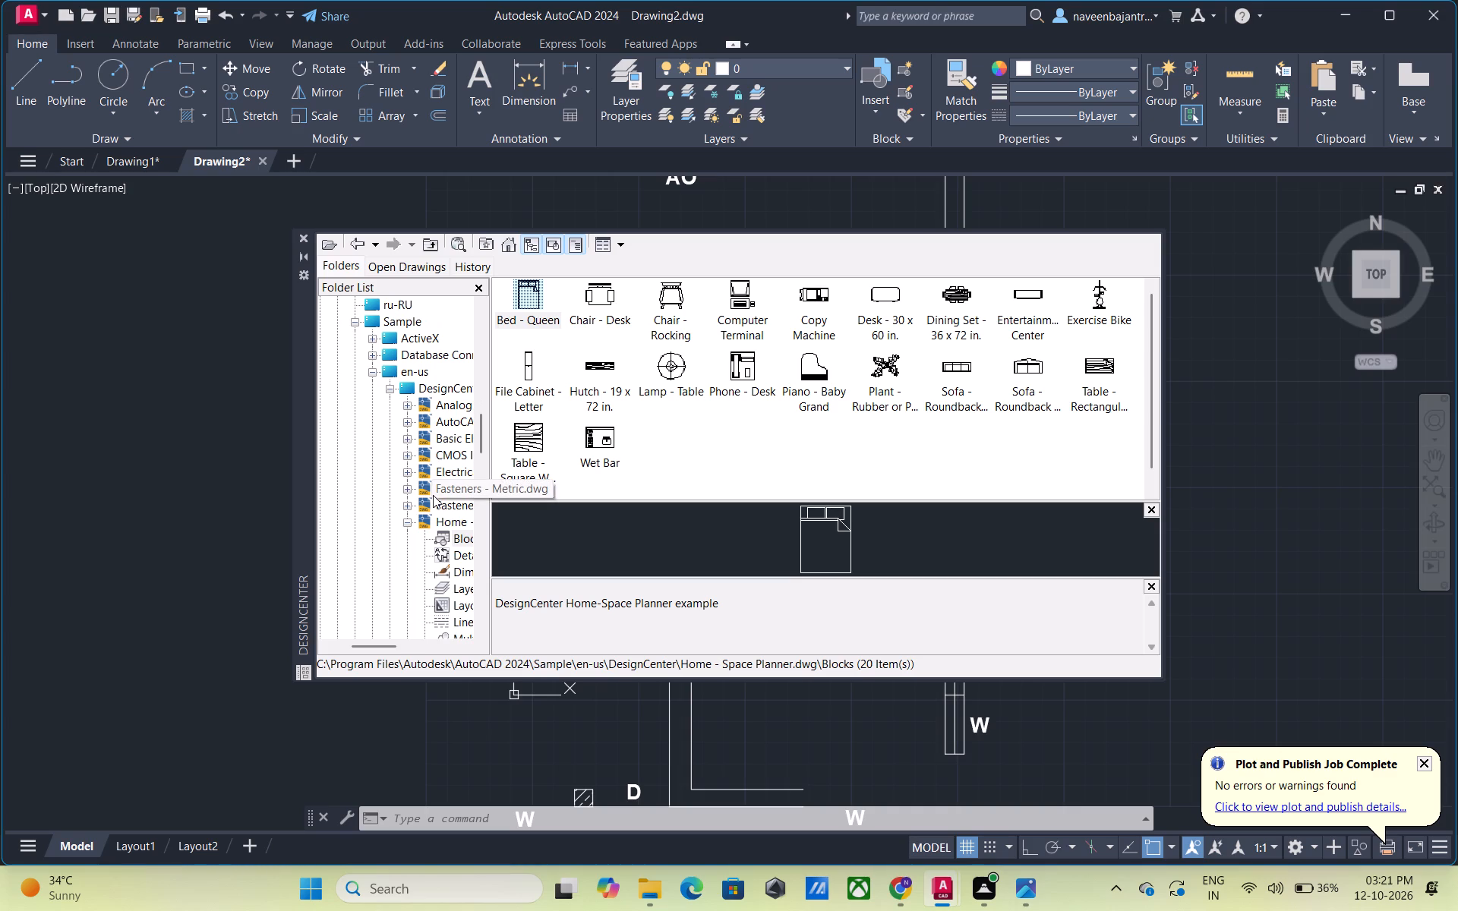
{"action": "scroll", "coordinate": [433, 495], "scroll_direction": "down", "scroll_amount": 1}
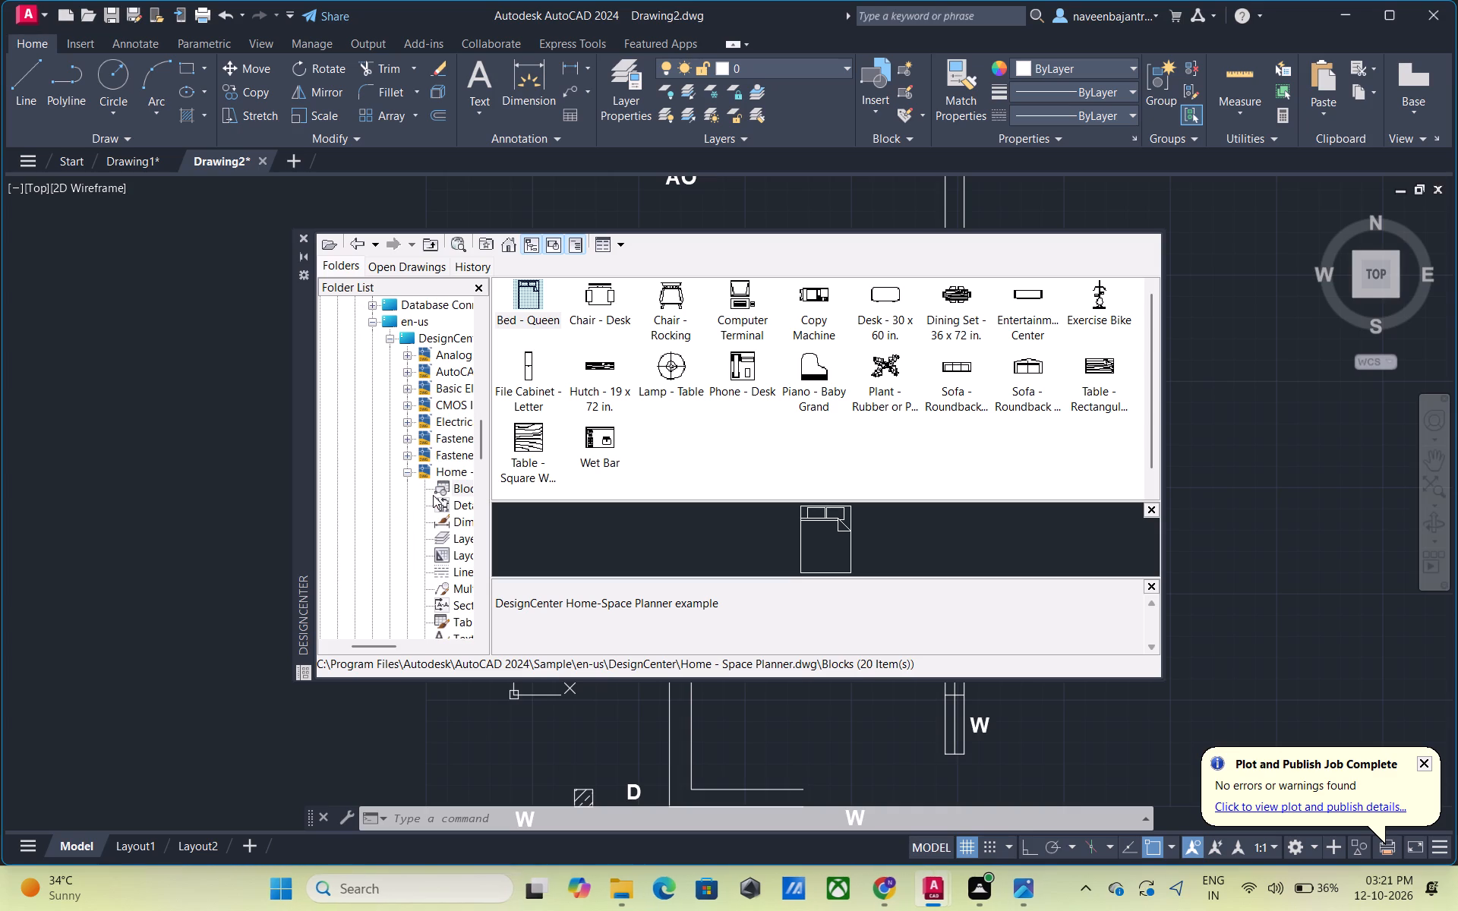
{"action": "scroll", "coordinate": [433, 495], "scroll_direction": "down", "scroll_amount": 1}
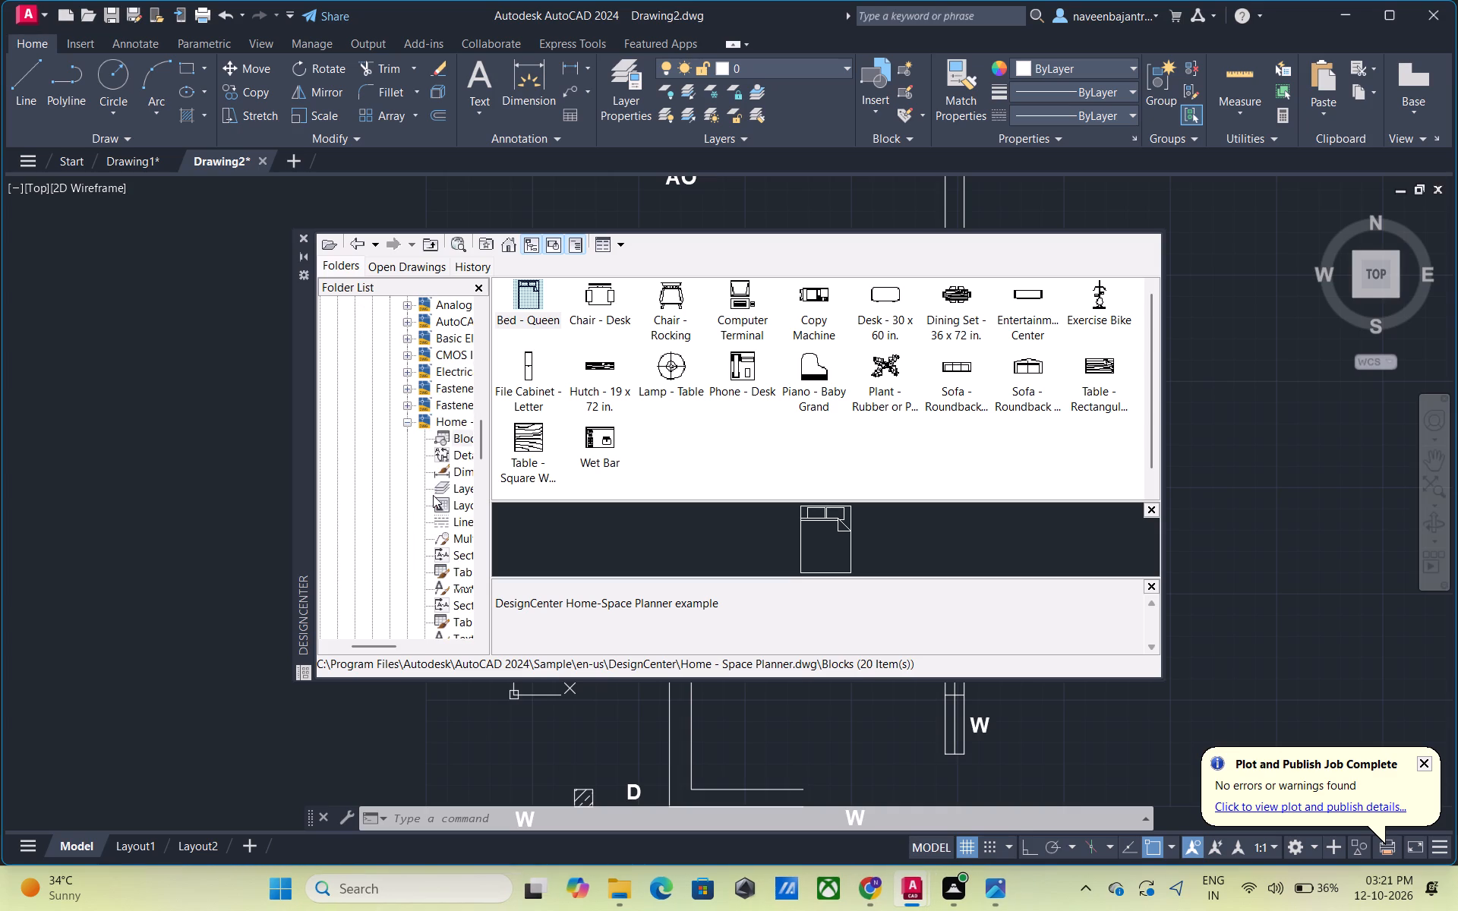
{"action": "scroll", "coordinate": [433, 495], "scroll_direction": "down", "scroll_amount": 1}
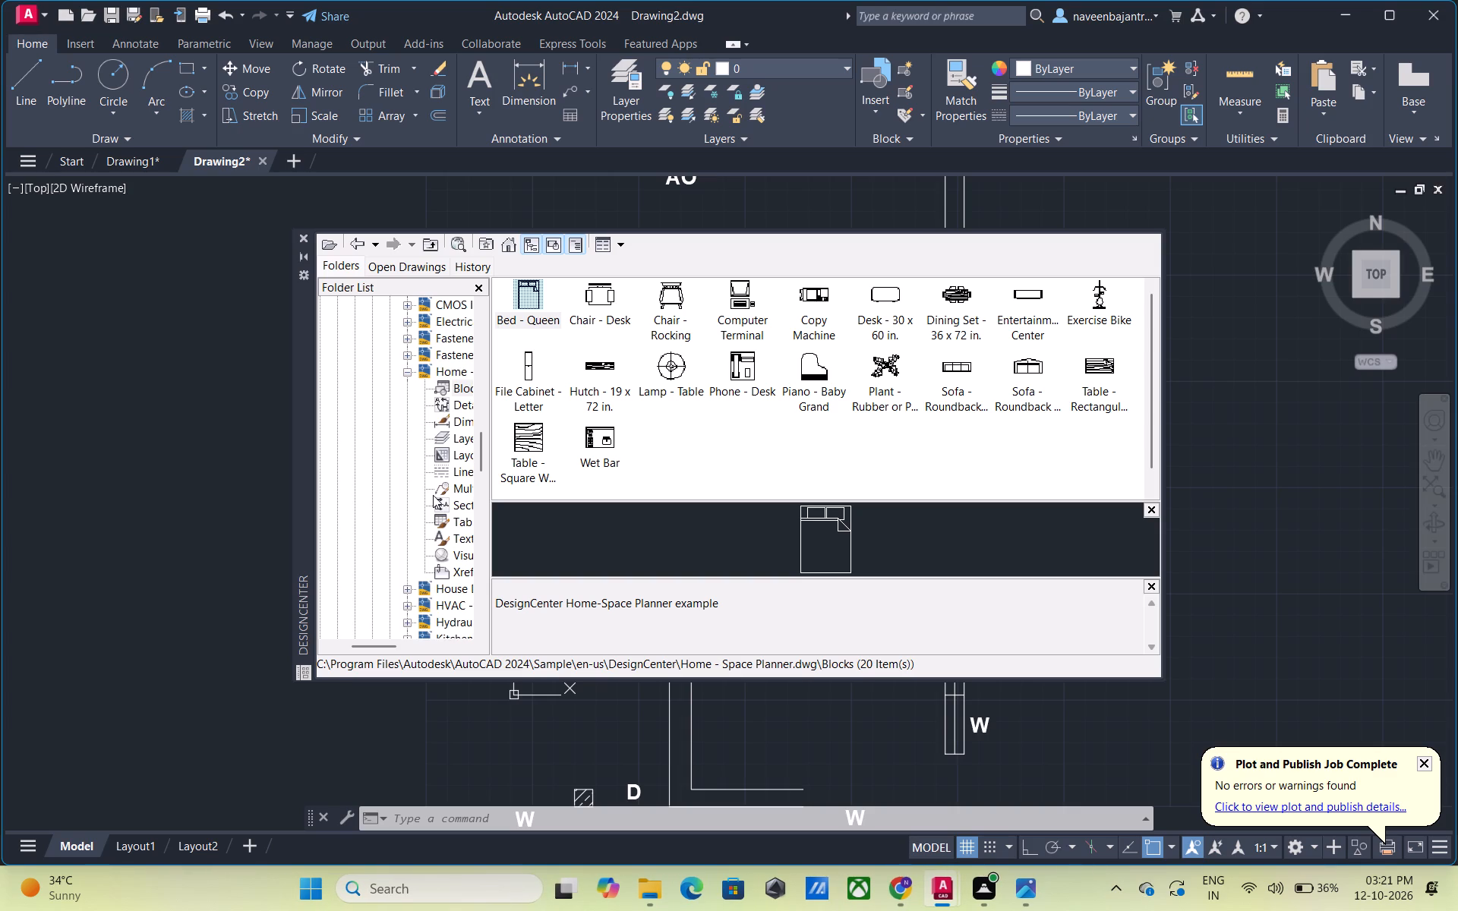
{"action": "scroll", "coordinate": [433, 495], "scroll_direction": "down", "scroll_amount": 1}
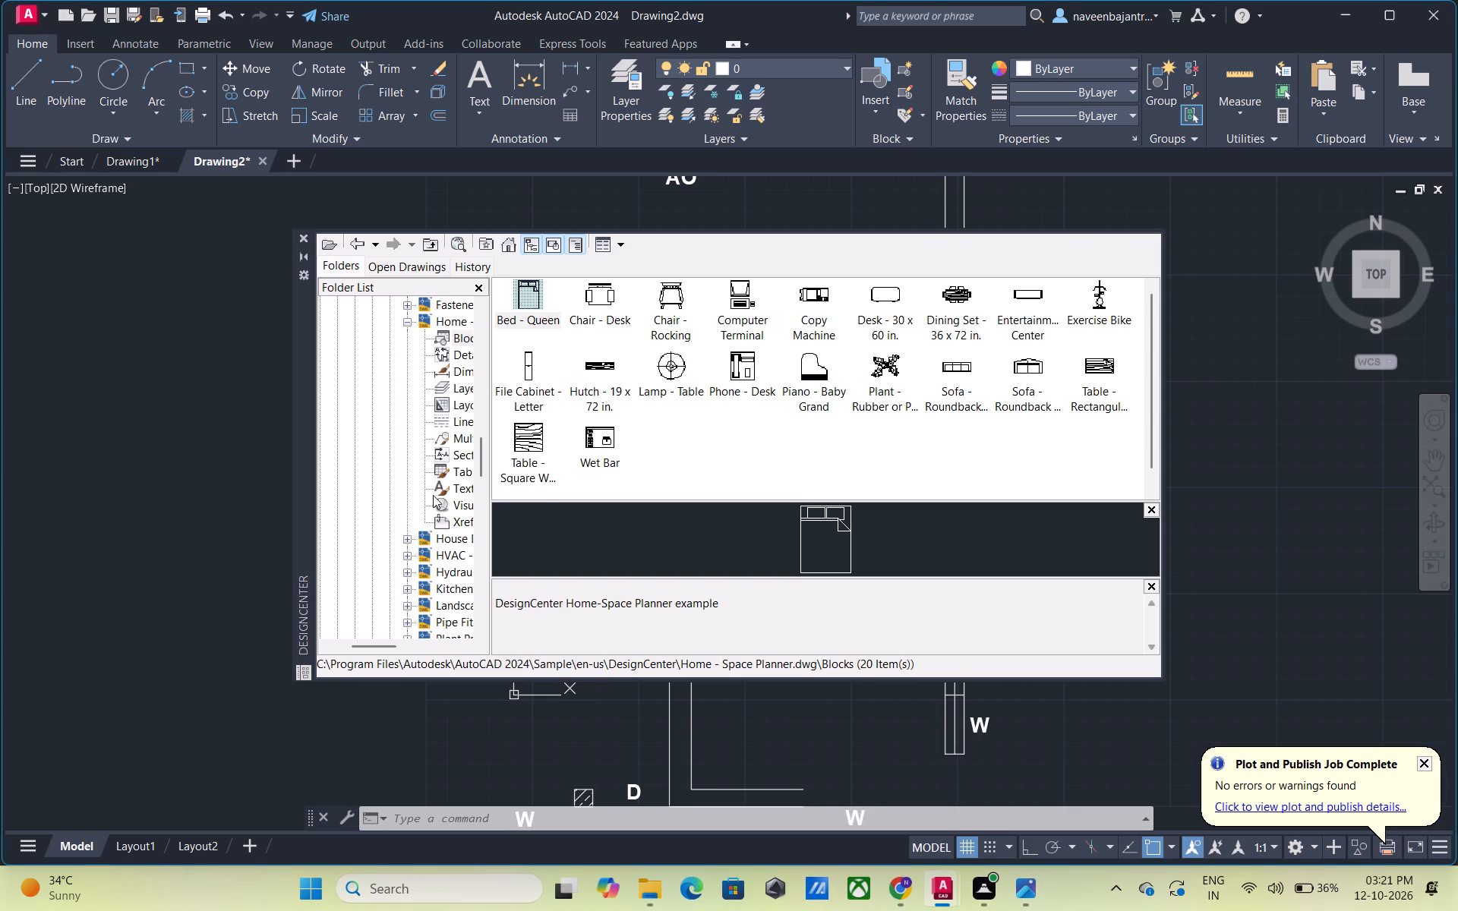
{"action": "scroll", "coordinate": [433, 495], "scroll_direction": "down", "scroll_amount": 1}
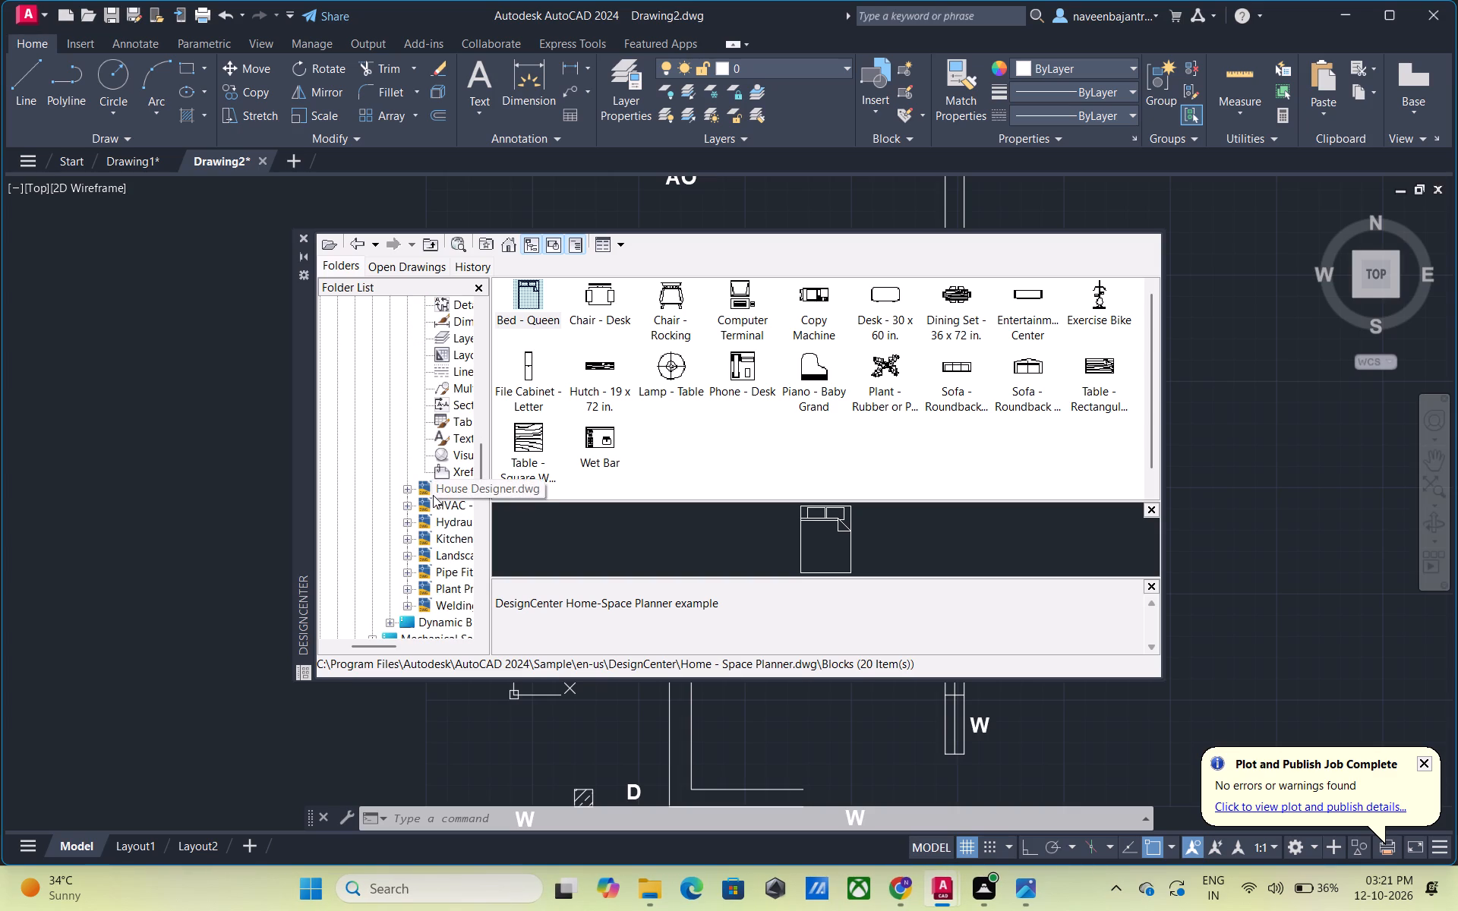
{"action": "scroll", "coordinate": [433, 495], "scroll_direction": "down", "scroll_amount": 1}
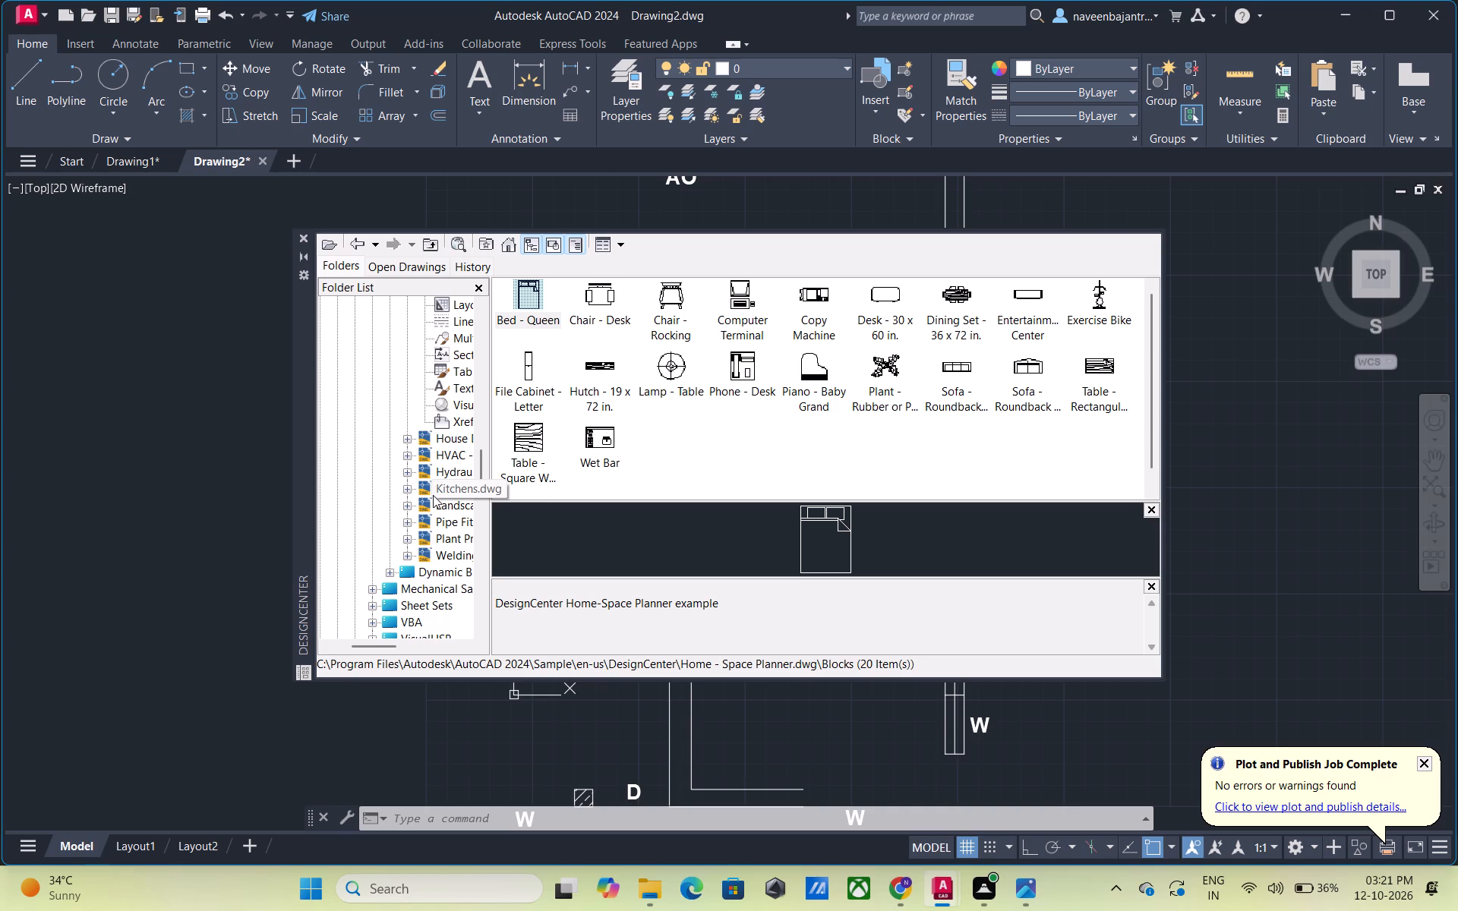
{"action": "scroll", "coordinate": [433, 495], "scroll_direction": "down", "scroll_amount": 1}
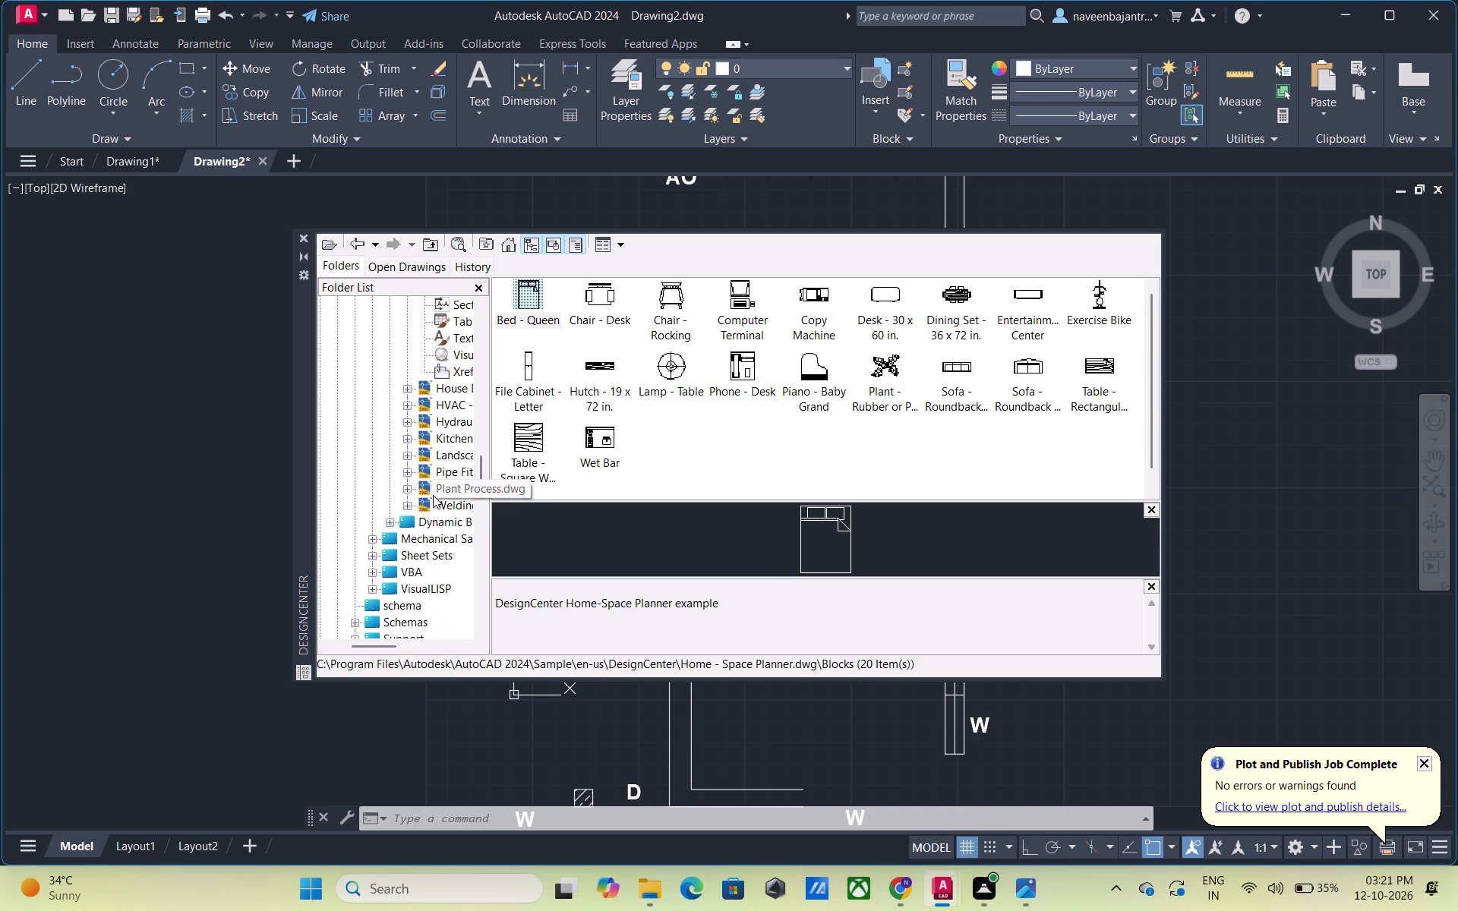
{"action": "scroll", "coordinate": [433, 495], "scroll_direction": "down", "scroll_amount": 1}
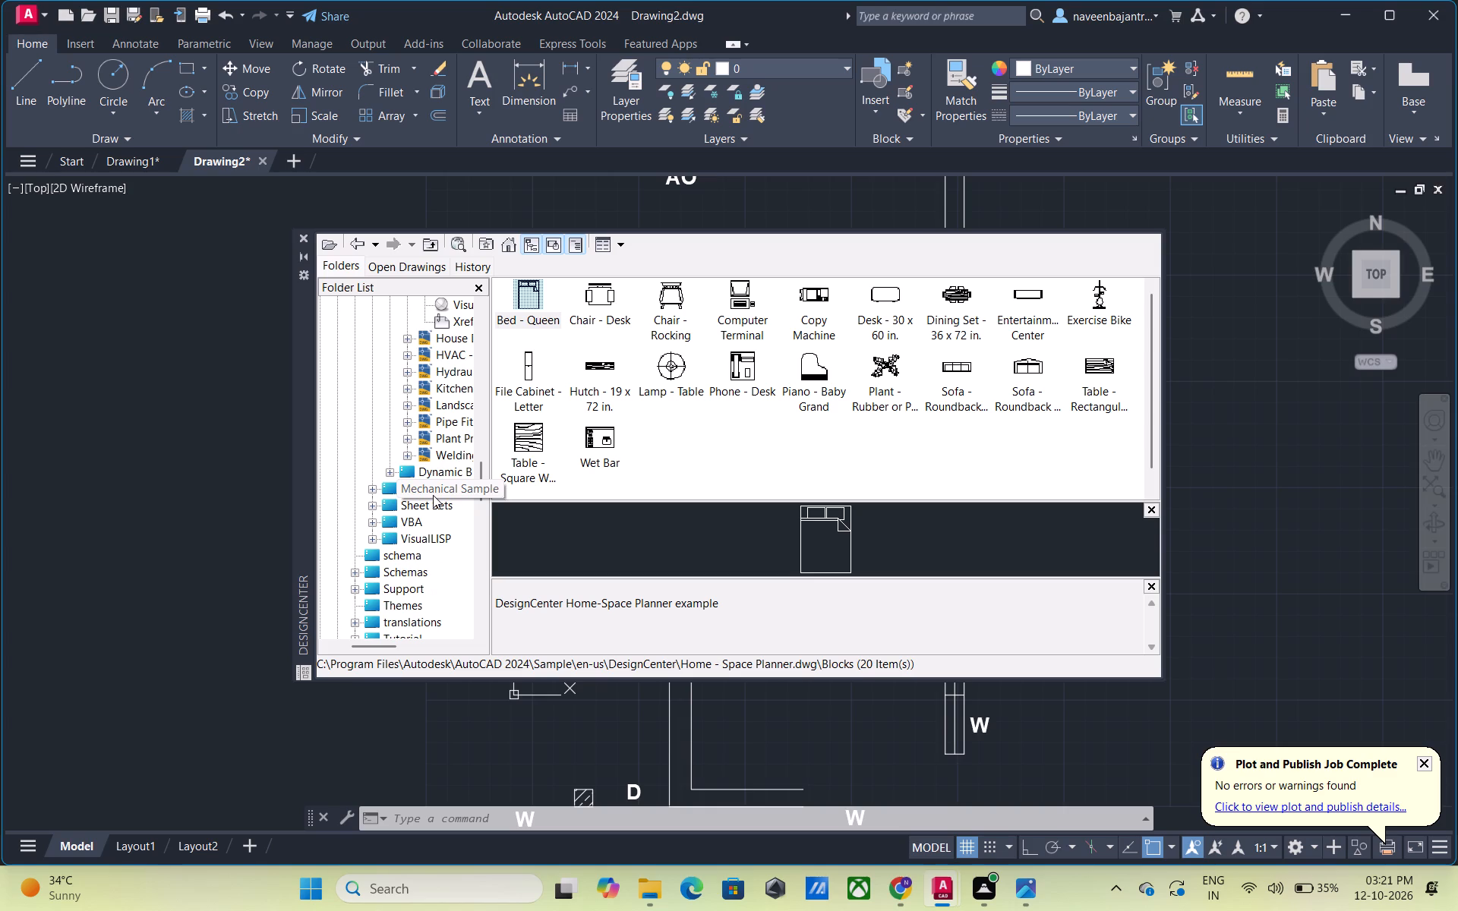
Look down the DesignCenter folder tree from the sample drawings through the remaining AutoCAD 2024 subfolders and the other Program Files folders.
{"action": "scroll", "coordinate": [433, 495], "scroll_direction": "down", "scroll_amount": 2}
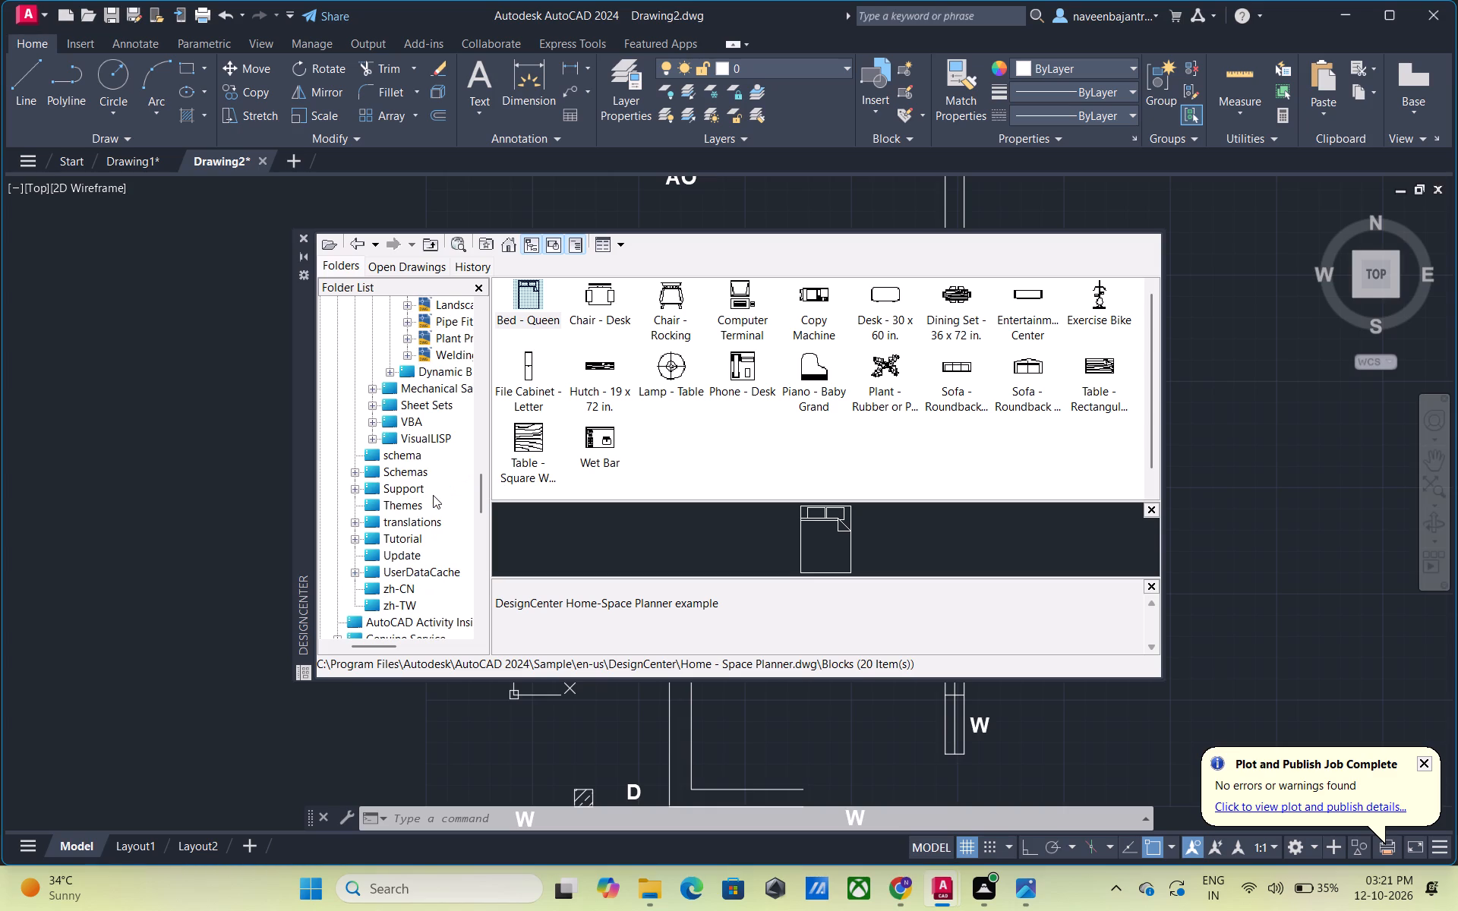
{"action": "scroll", "coordinate": [433, 495], "scroll_direction": "down", "scroll_amount": 1}
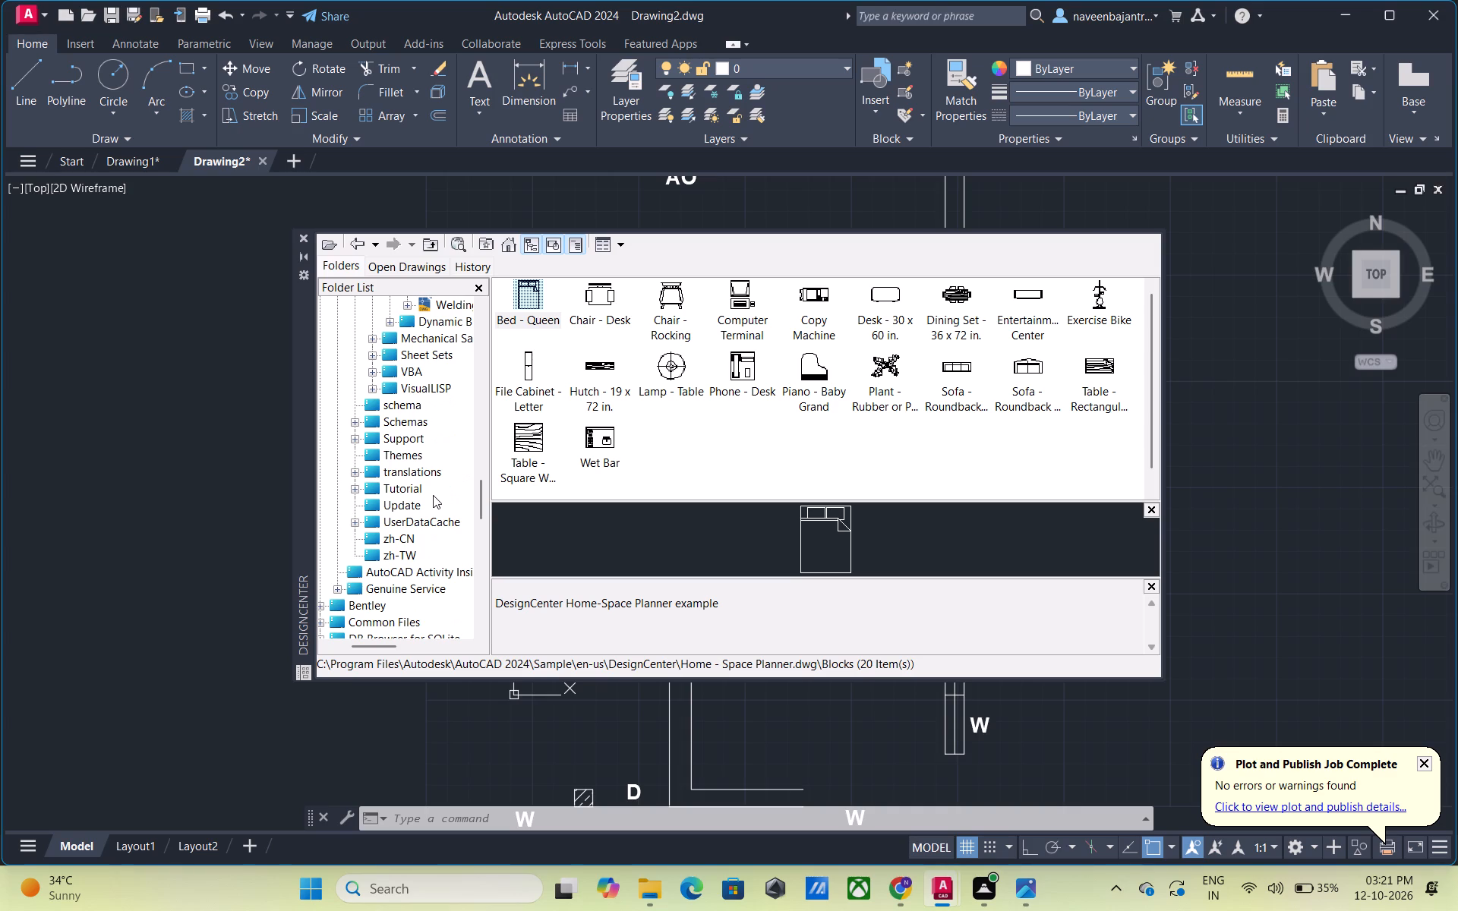
{"action": "scroll", "coordinate": [433, 495], "scroll_direction": "down", "scroll_amount": 1}
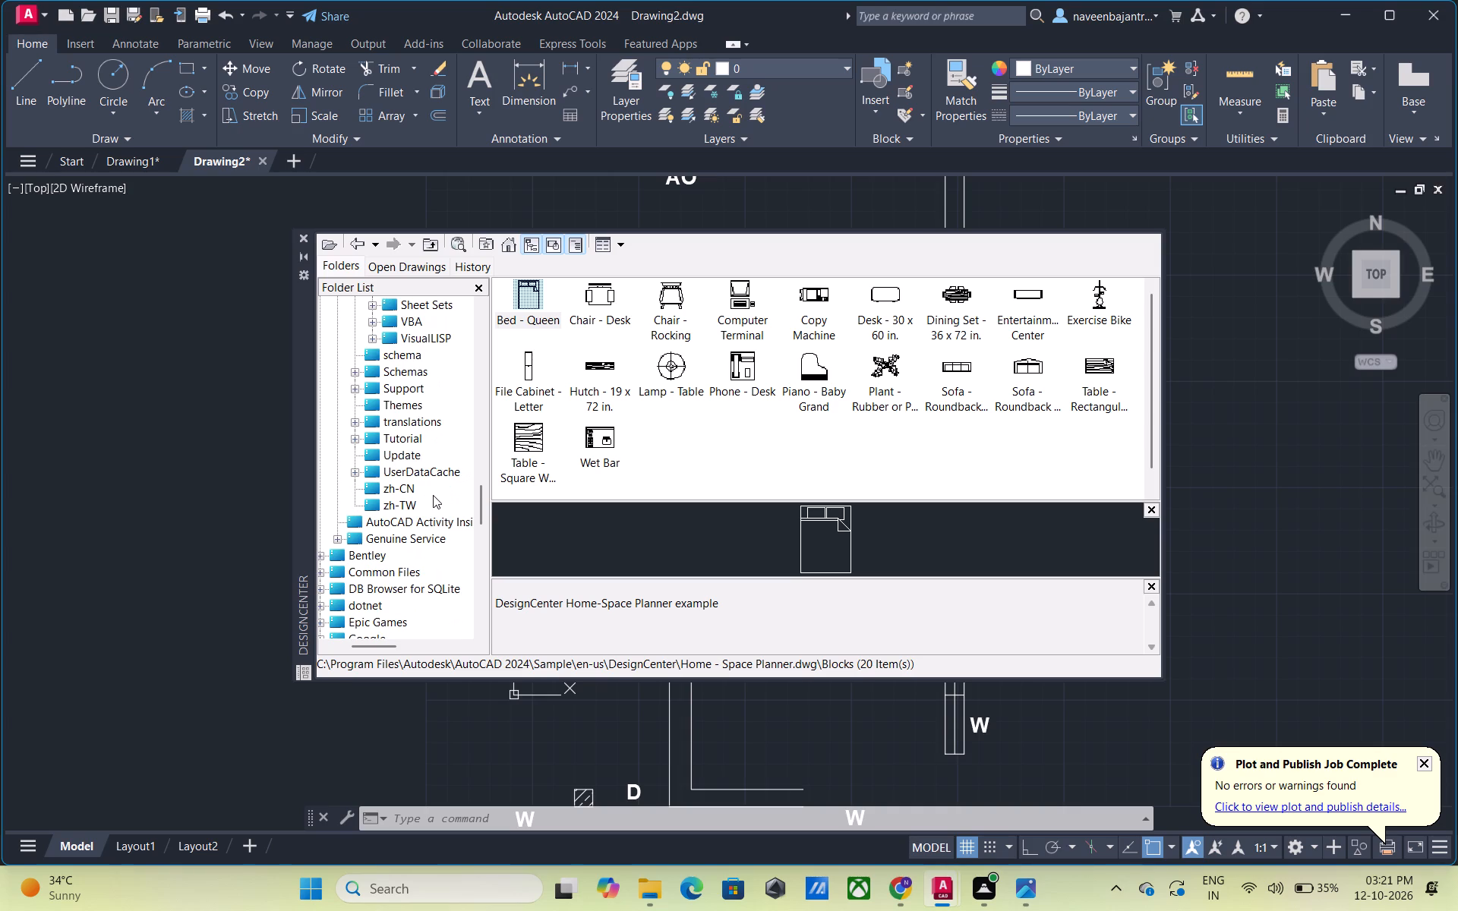
{"action": "scroll", "coordinate": [433, 495], "scroll_direction": "down", "scroll_amount": 1}
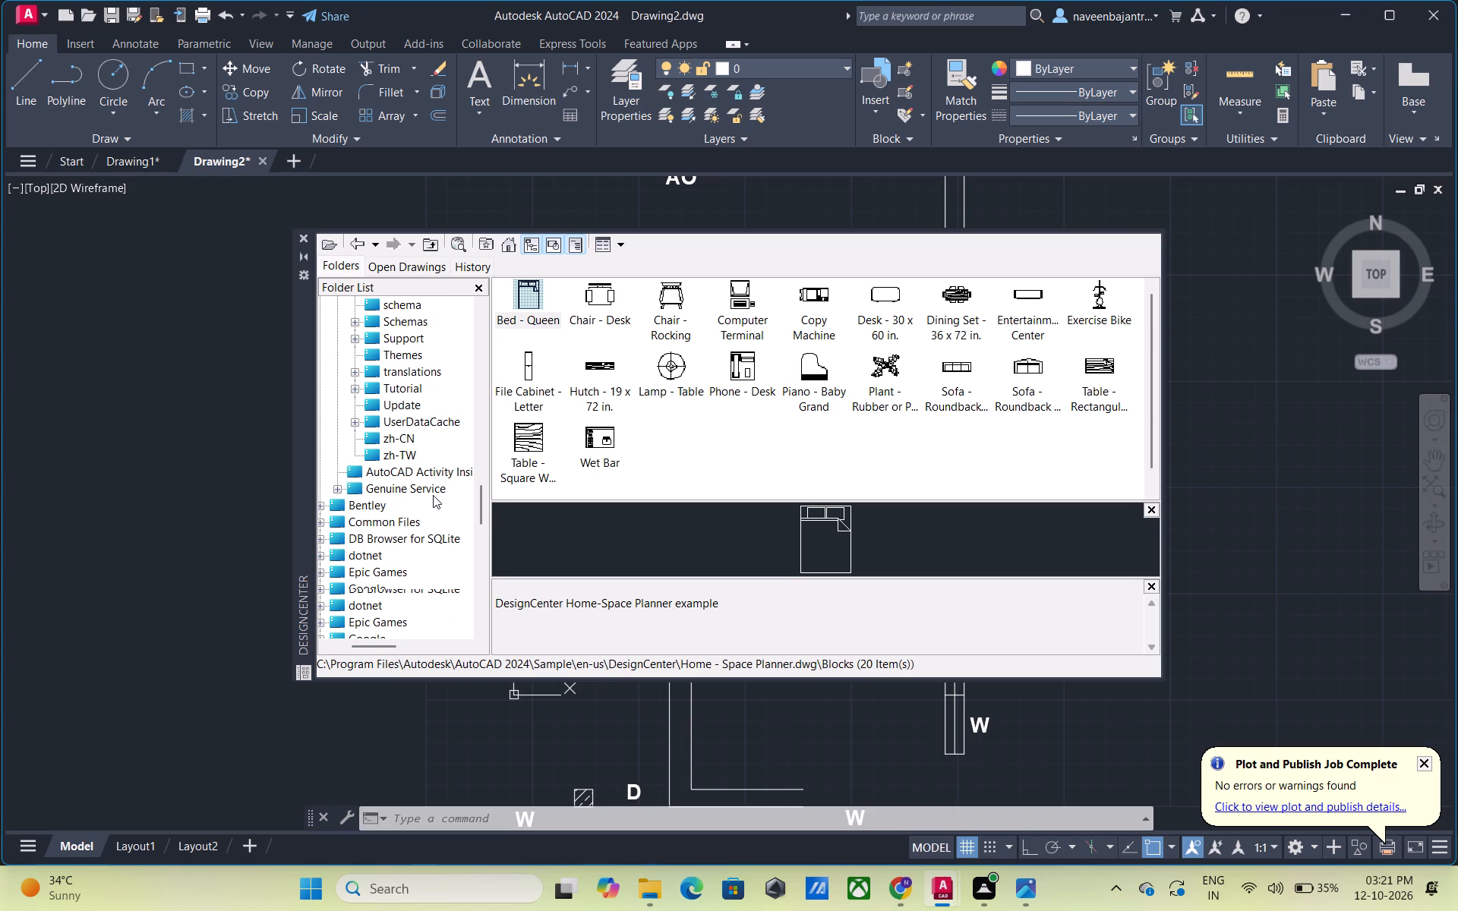
{"action": "scroll", "coordinate": [433, 495], "scroll_direction": "down", "scroll_amount": 1}
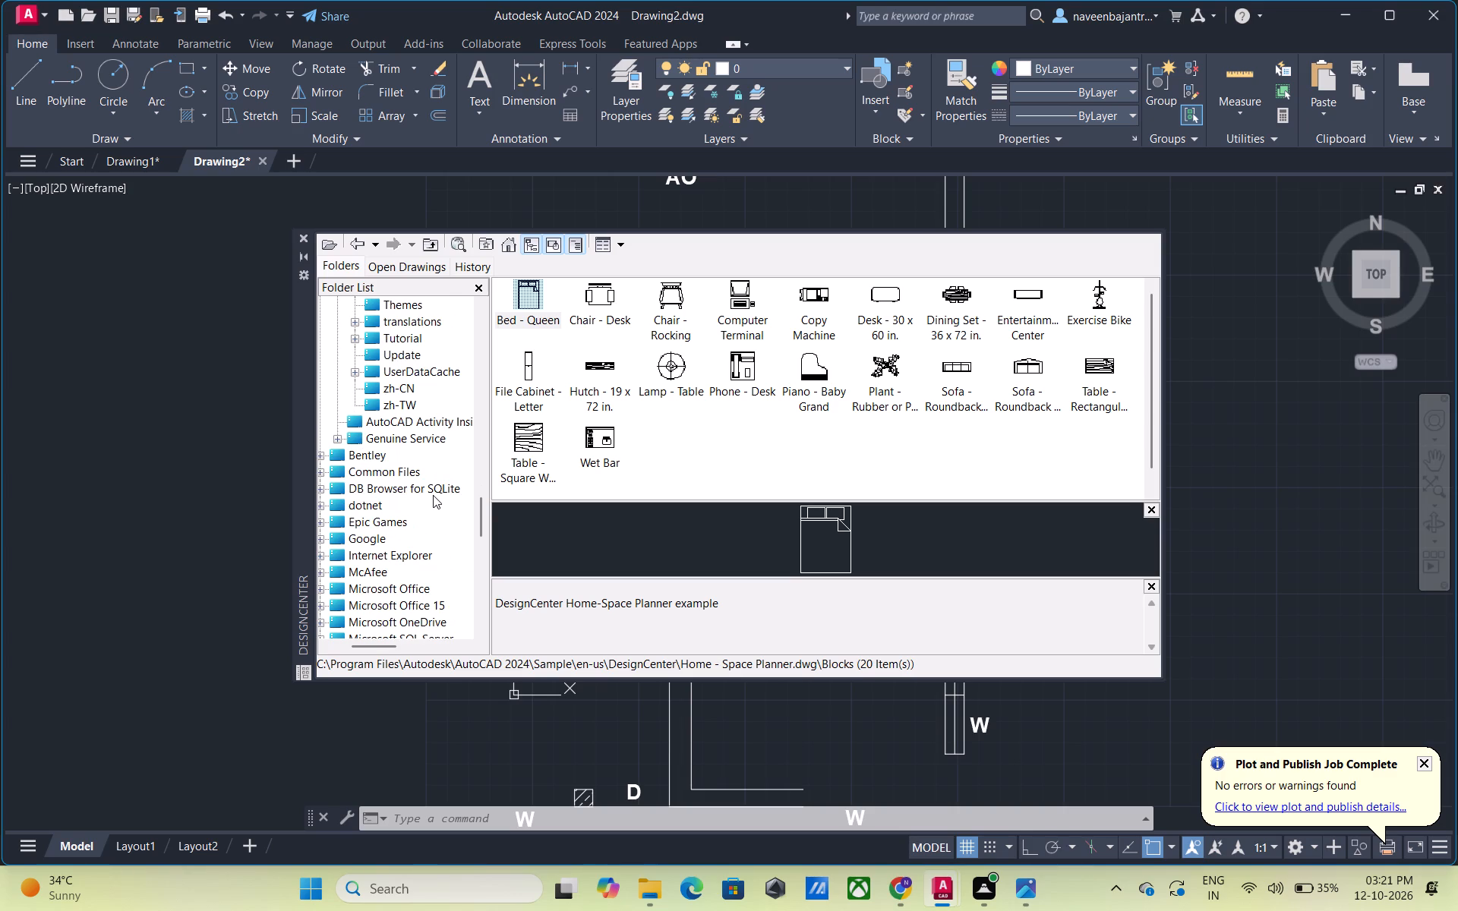
{"action": "scroll", "coordinate": [433, 495], "scroll_direction": "down", "scroll_amount": 1}
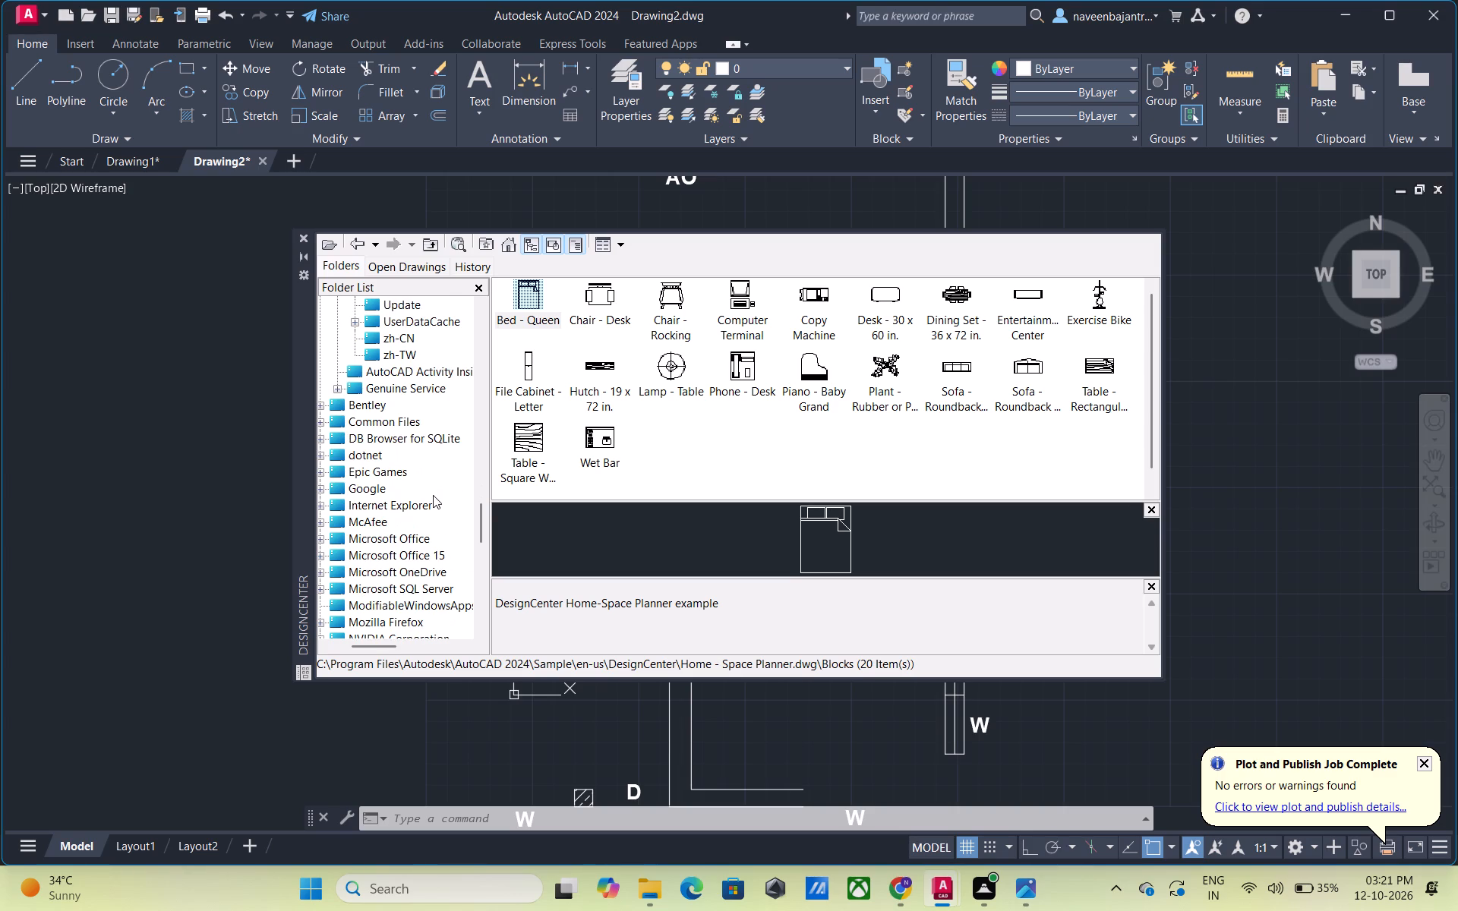
{"action": "scroll", "coordinate": [433, 495], "scroll_direction": "down", "scroll_amount": 1}
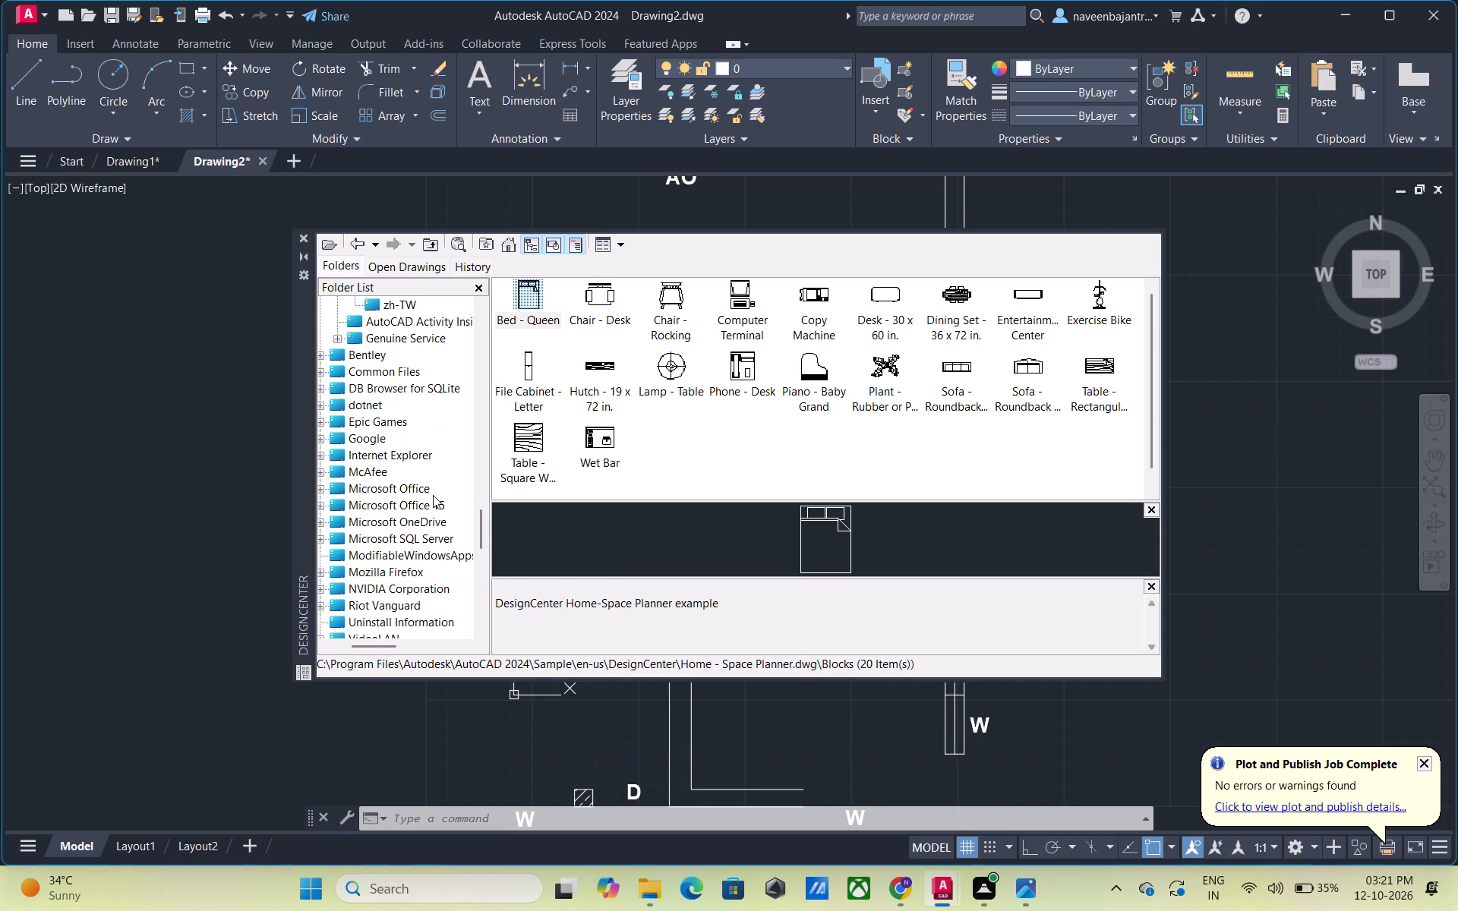
{"action": "scroll", "coordinate": [433, 495], "scroll_direction": "down", "scroll_amount": 1}
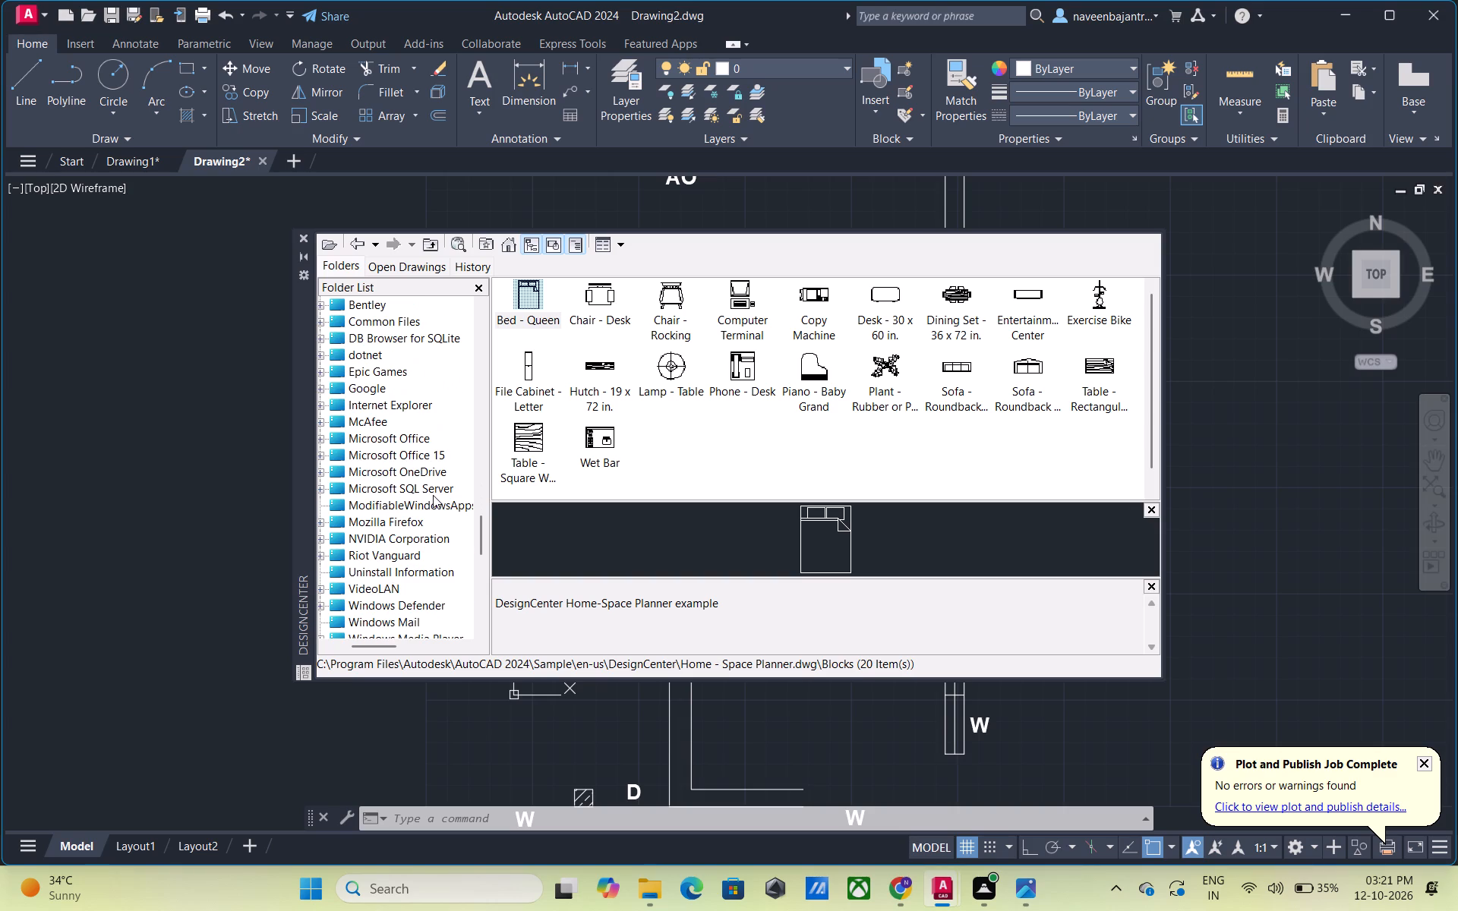
{"action": "scroll", "coordinate": [433, 495], "scroll_direction": "down", "scroll_amount": 1}
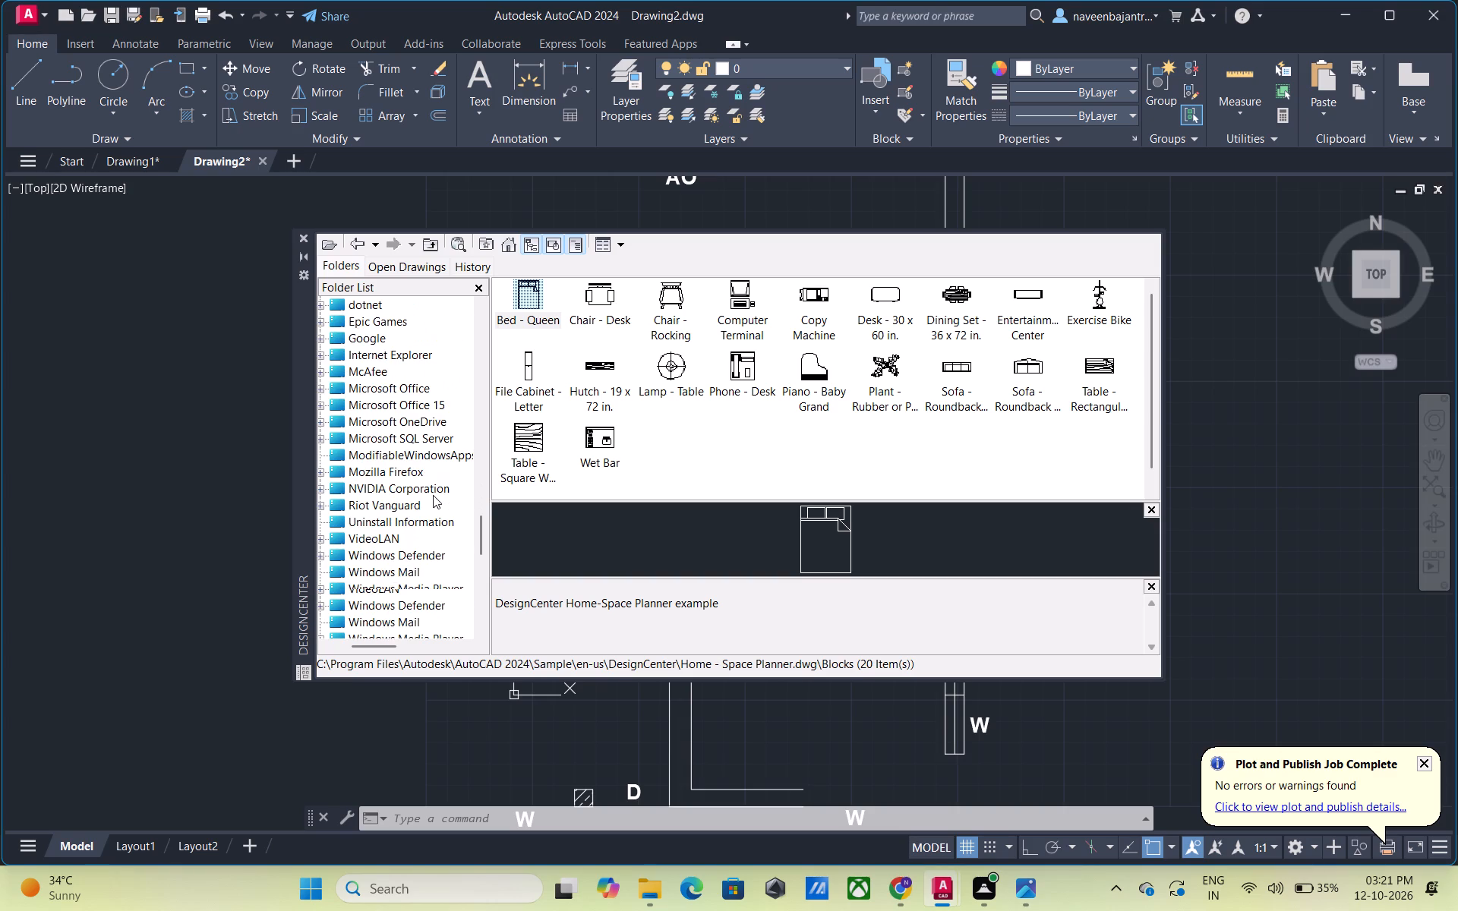
{"action": "scroll", "coordinate": [433, 495], "scroll_direction": "down", "scroll_amount": 1}
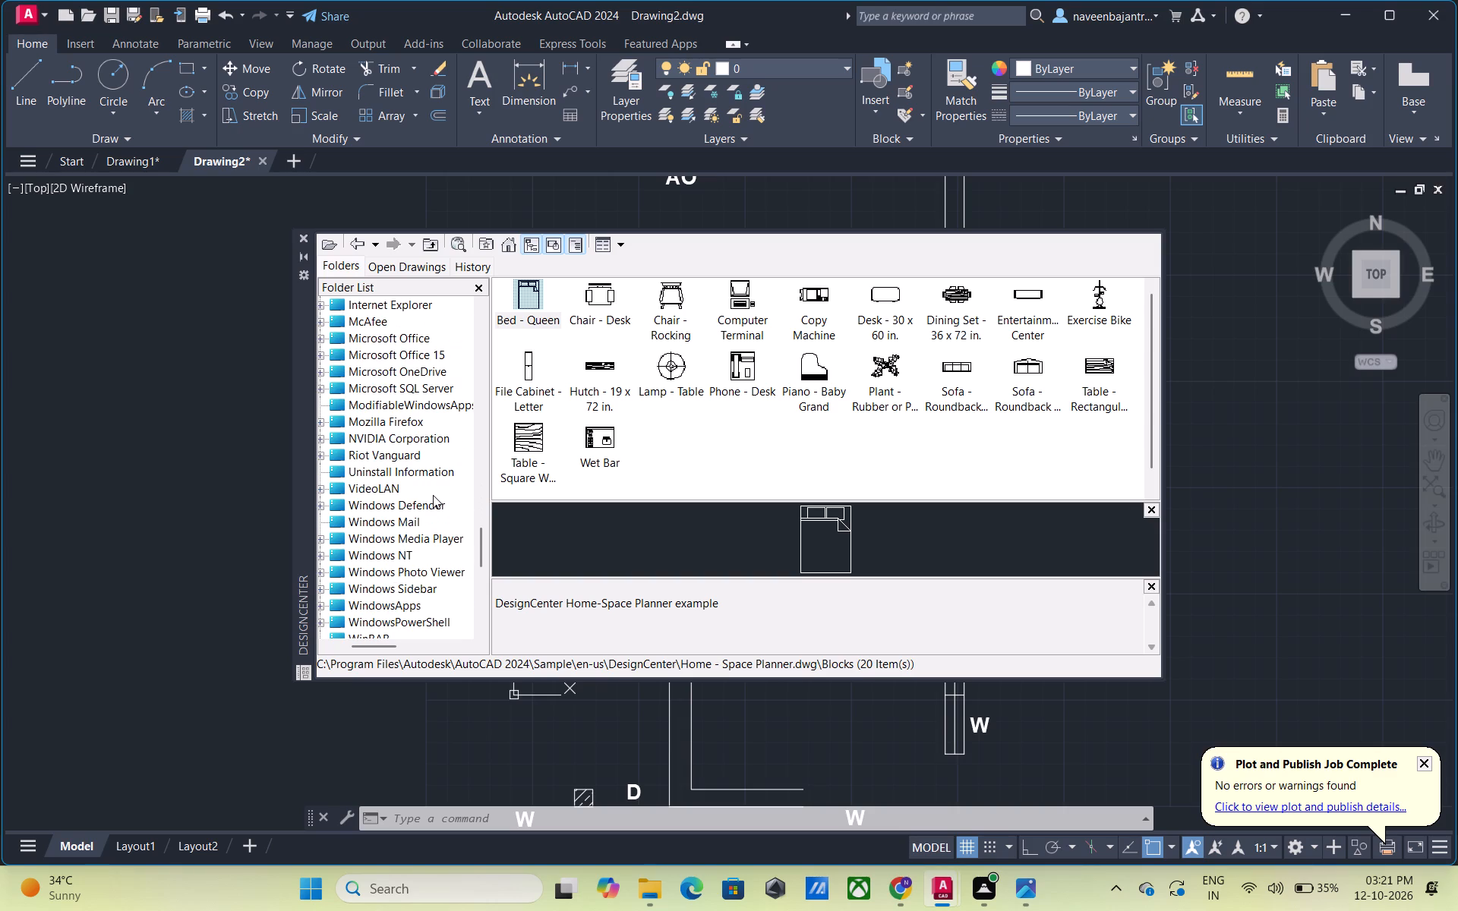
{"action": "scroll", "coordinate": [433, 495], "scroll_direction": "down", "scroll_amount": 1}
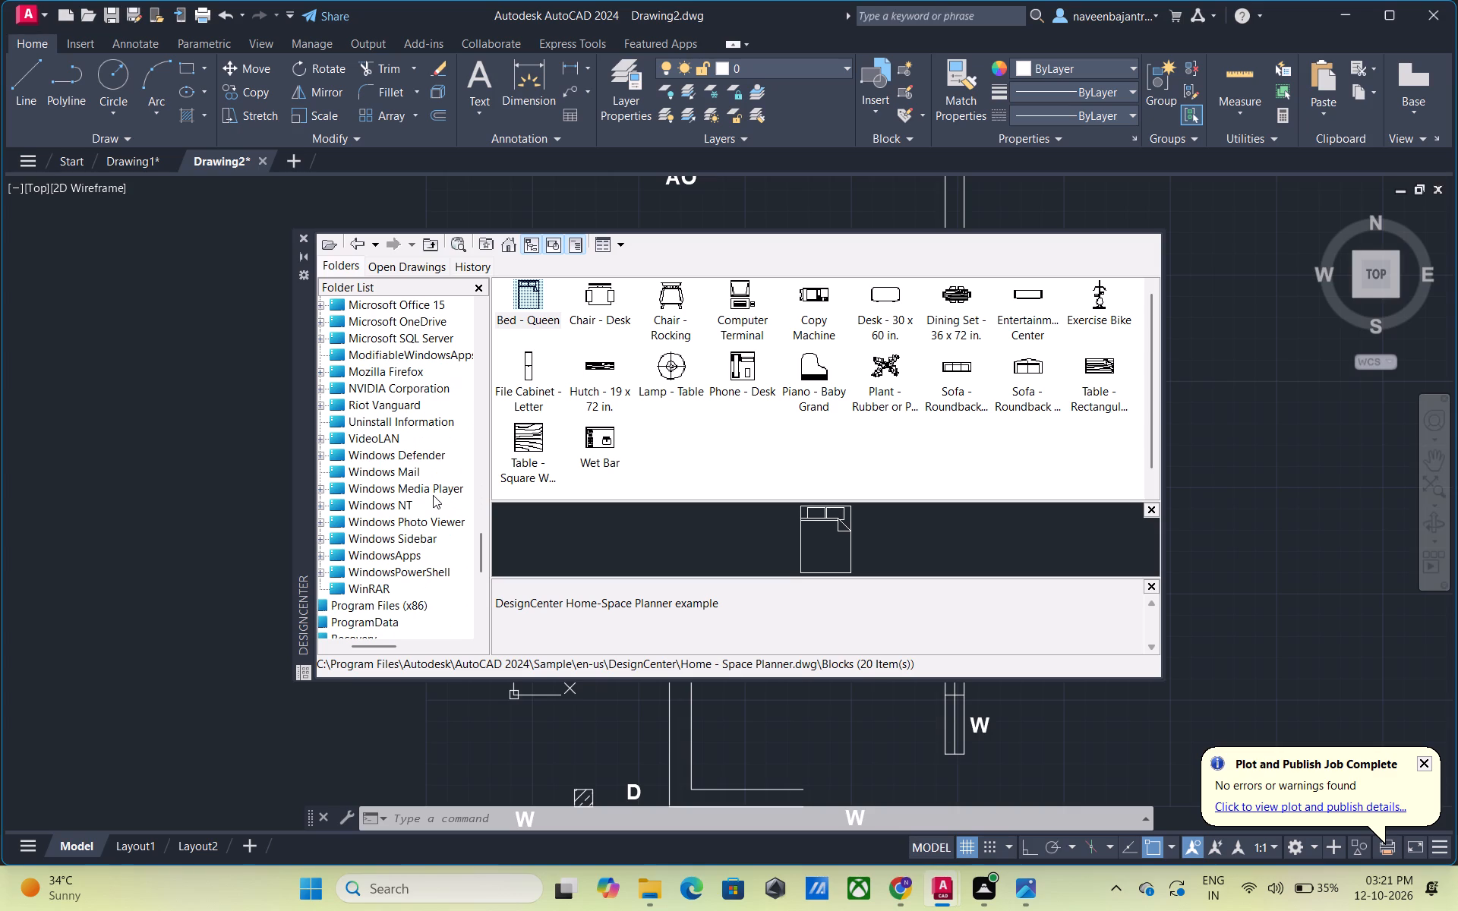
{"action": "scroll", "coordinate": [433, 495], "scroll_direction": "down", "scroll_amount": 1}
Look through the DesignCenter folder tree from the last Program Files folders to the folders and drawings on Local Disk (D:).
{"action": "scroll", "coordinate": [433, 495], "scroll_direction": "down", "scroll_amount": 1}
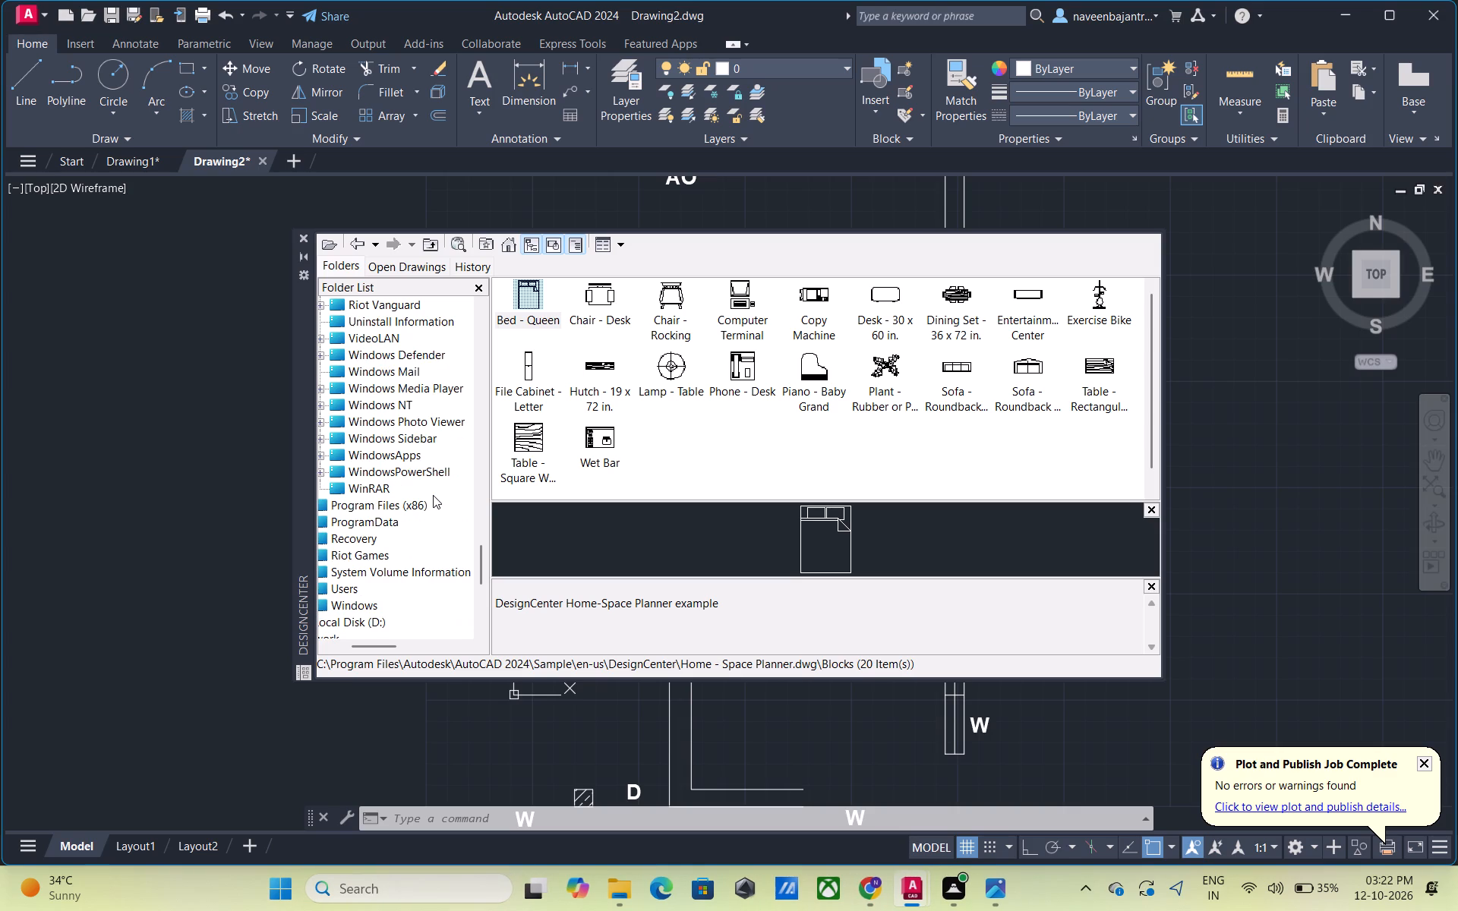
{"action": "scroll", "coordinate": [433, 495], "scroll_direction": "down", "scroll_amount": 1}
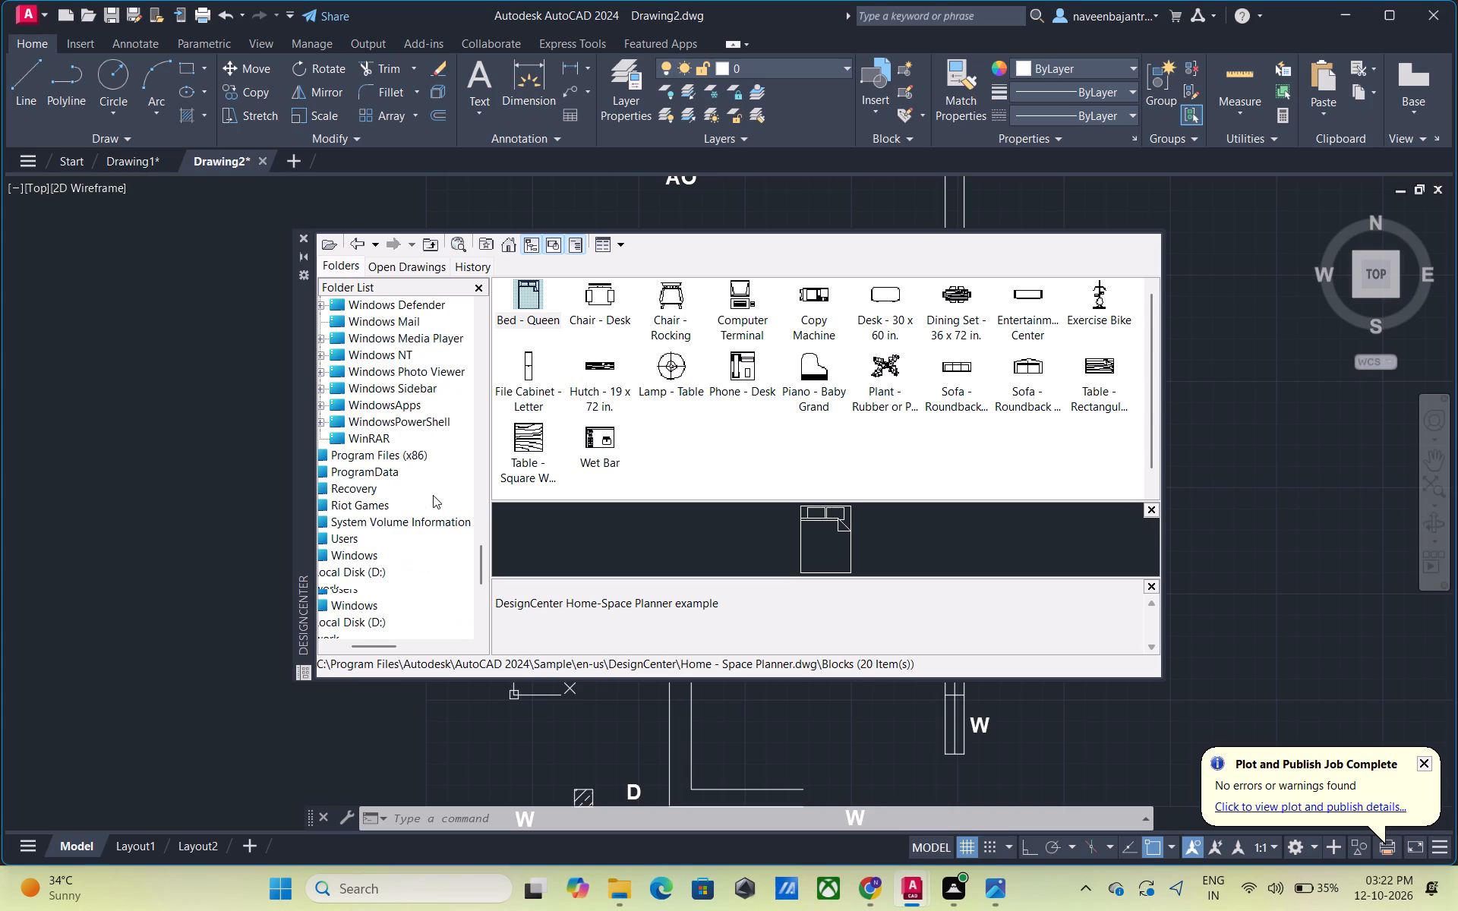
{"action": "scroll", "coordinate": [433, 495], "scroll_direction": "down", "scroll_amount": 1}
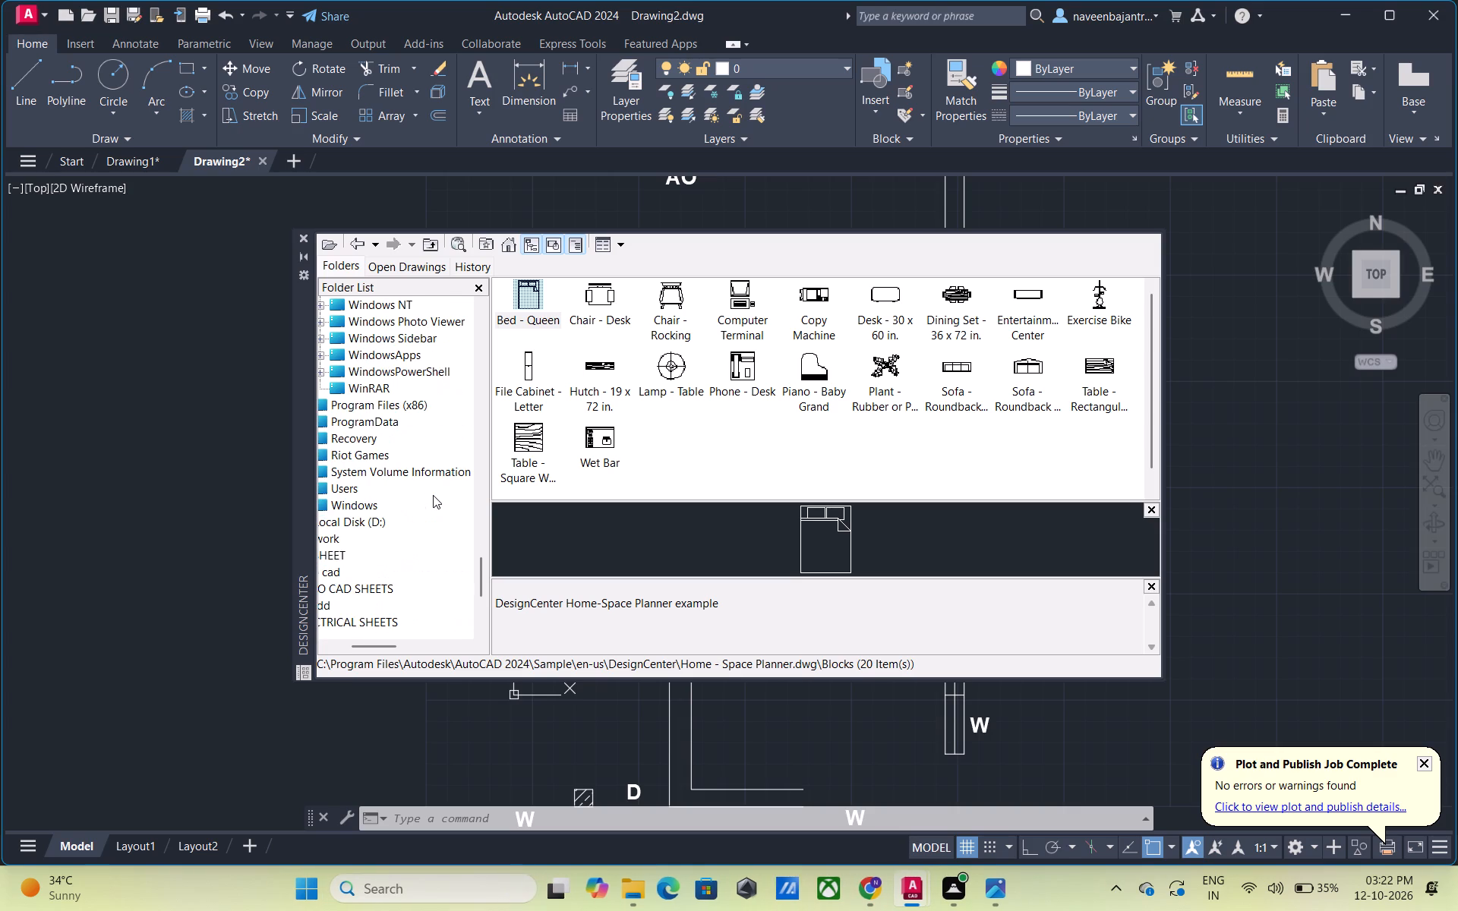
{"action": "scroll", "coordinate": [433, 495], "scroll_direction": "down", "scroll_amount": 1}
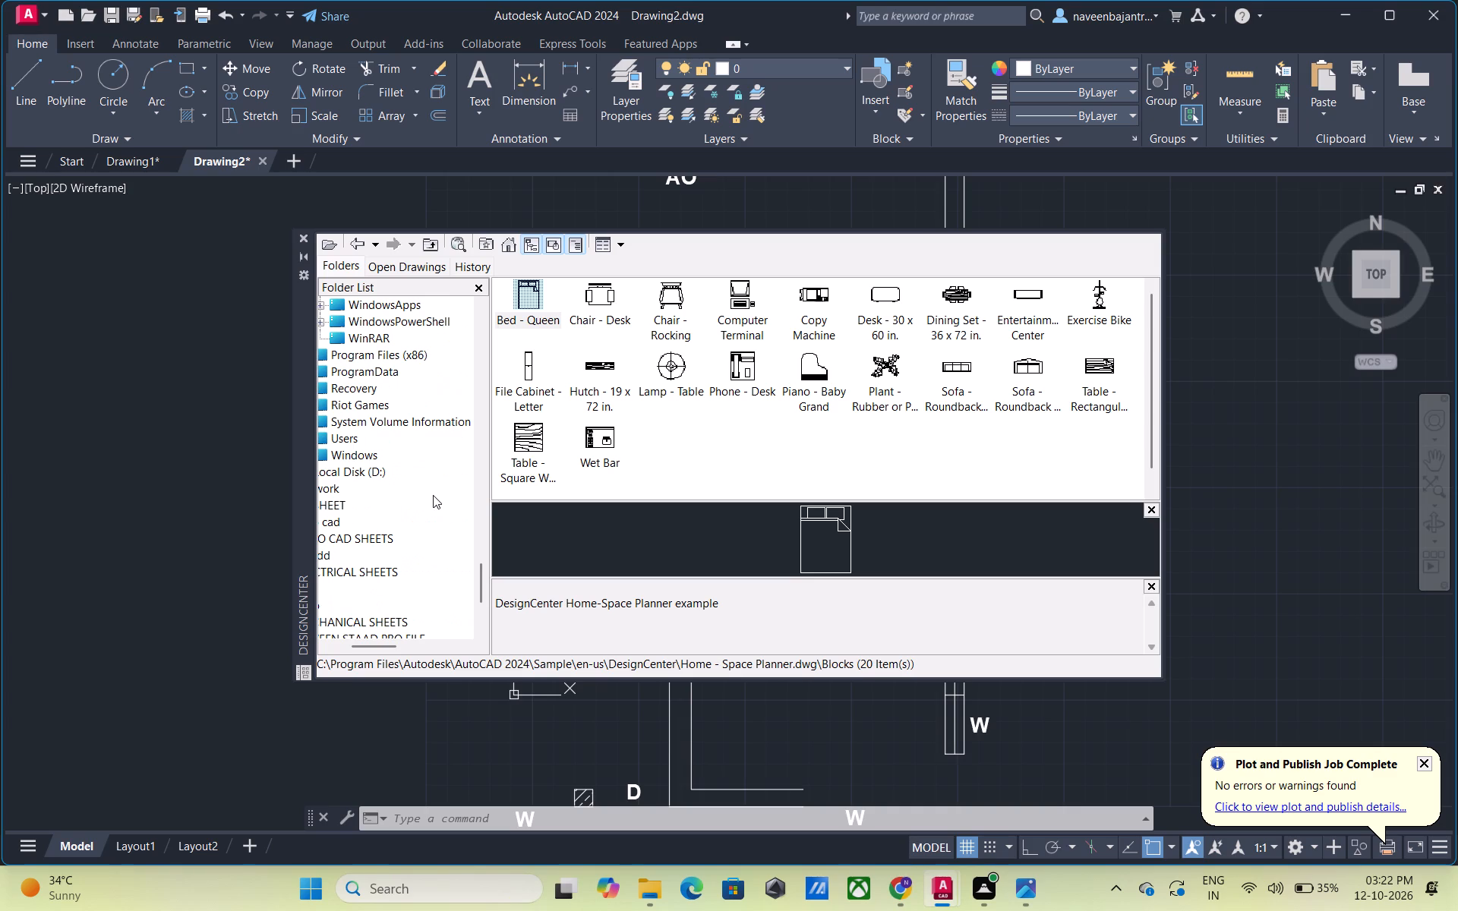
{"action": "scroll", "coordinate": [433, 495], "scroll_direction": "down", "scroll_amount": 1}
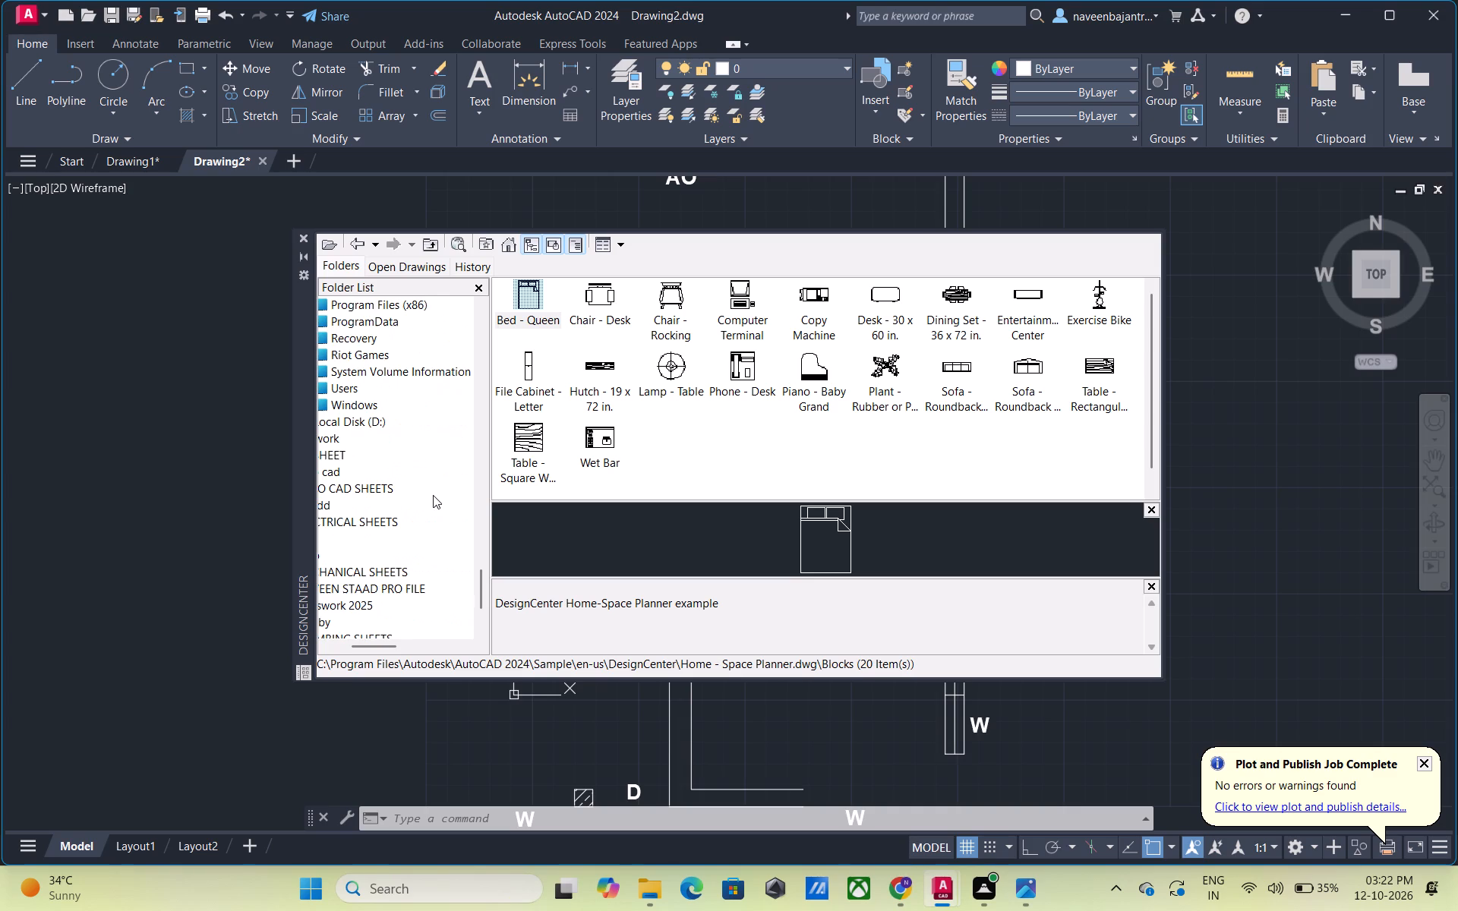
{"action": "scroll", "coordinate": [433, 495], "scroll_direction": "down", "scroll_amount": 1}
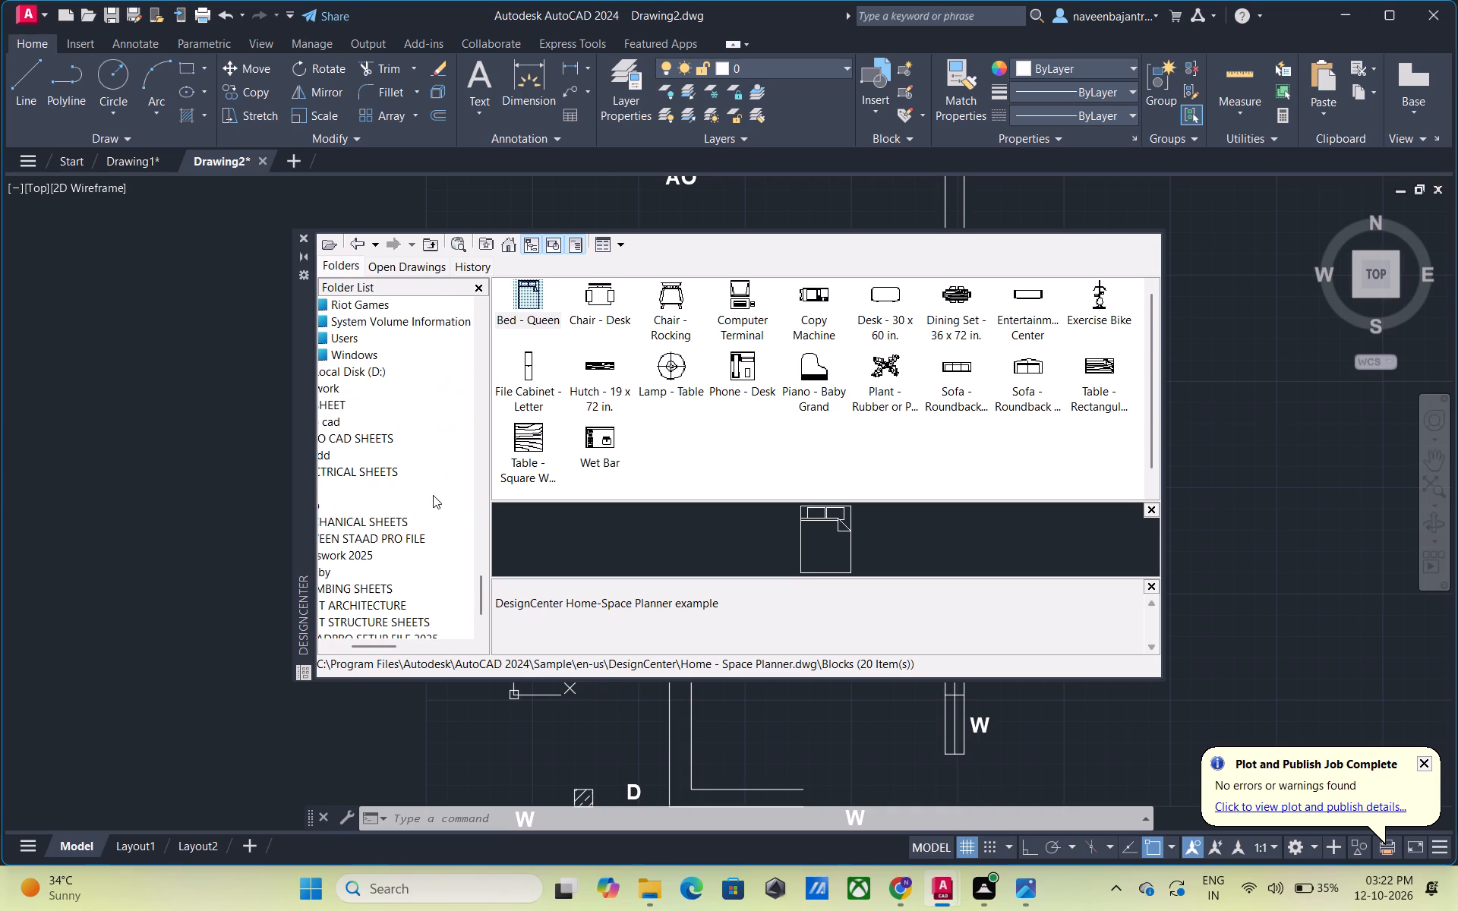
{"action": "scroll", "coordinate": [433, 495], "scroll_direction": "down", "scroll_amount": 11}
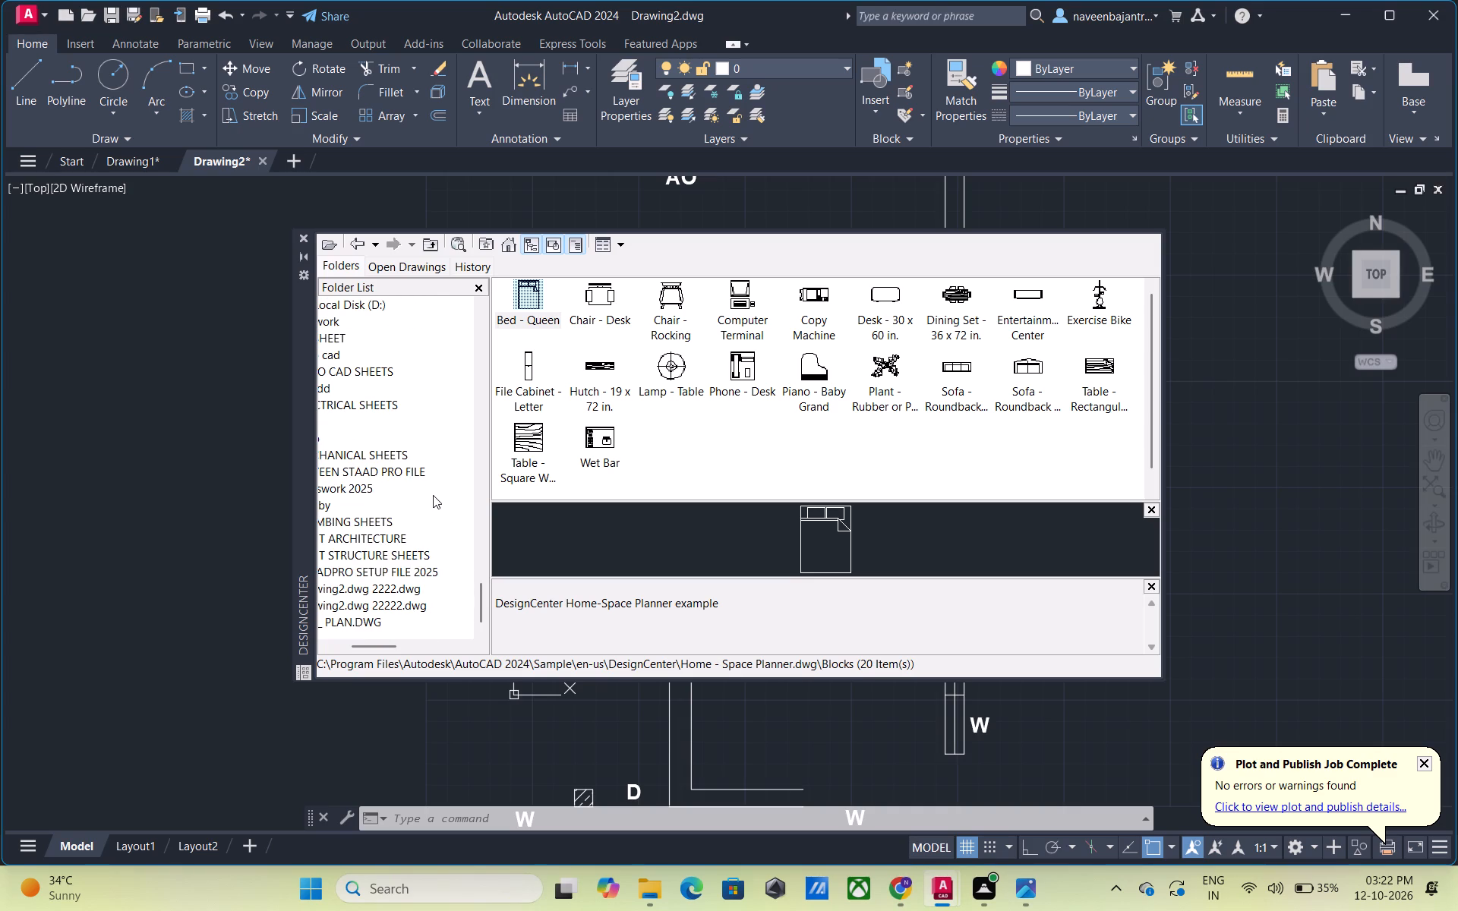
{"action": "scroll", "coordinate": [433, 495], "scroll_direction": "down", "scroll_amount": 16}
{"action": "scroll", "coordinate": [433, 495], "scroll_direction": "down", "scroll_amount": 13}
Look back up the DesignCenter folder tree from Local Disk (D:) through the Program Files folders to Bentley.
{"action": "scroll", "coordinate": [433, 495], "scroll_direction": "up", "scroll_amount": 1}
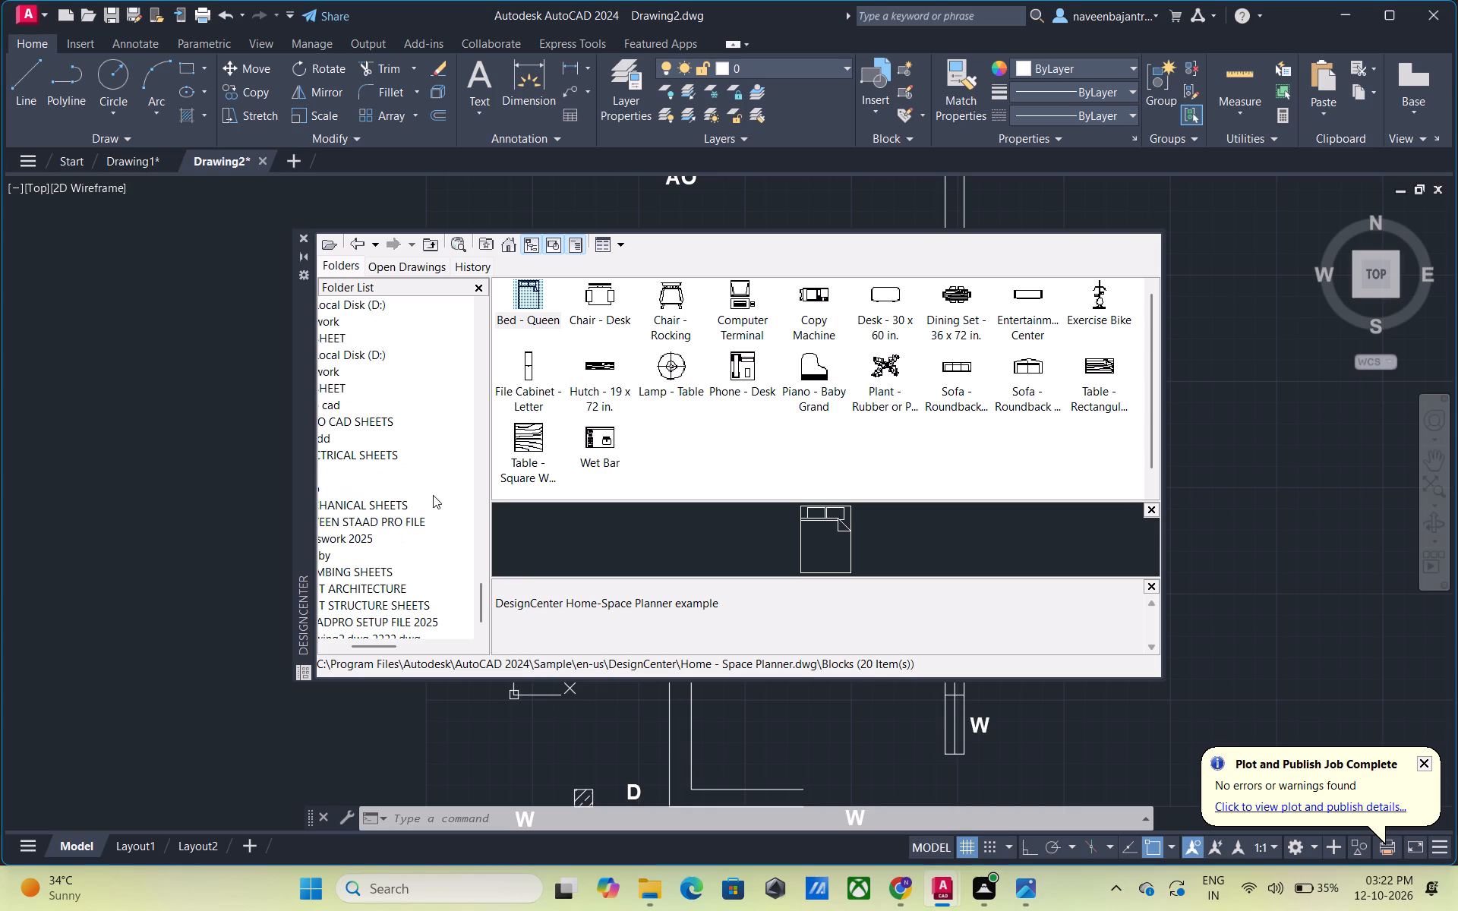
{"action": "scroll", "coordinate": [433, 495], "scroll_direction": "up", "scroll_amount": 1}
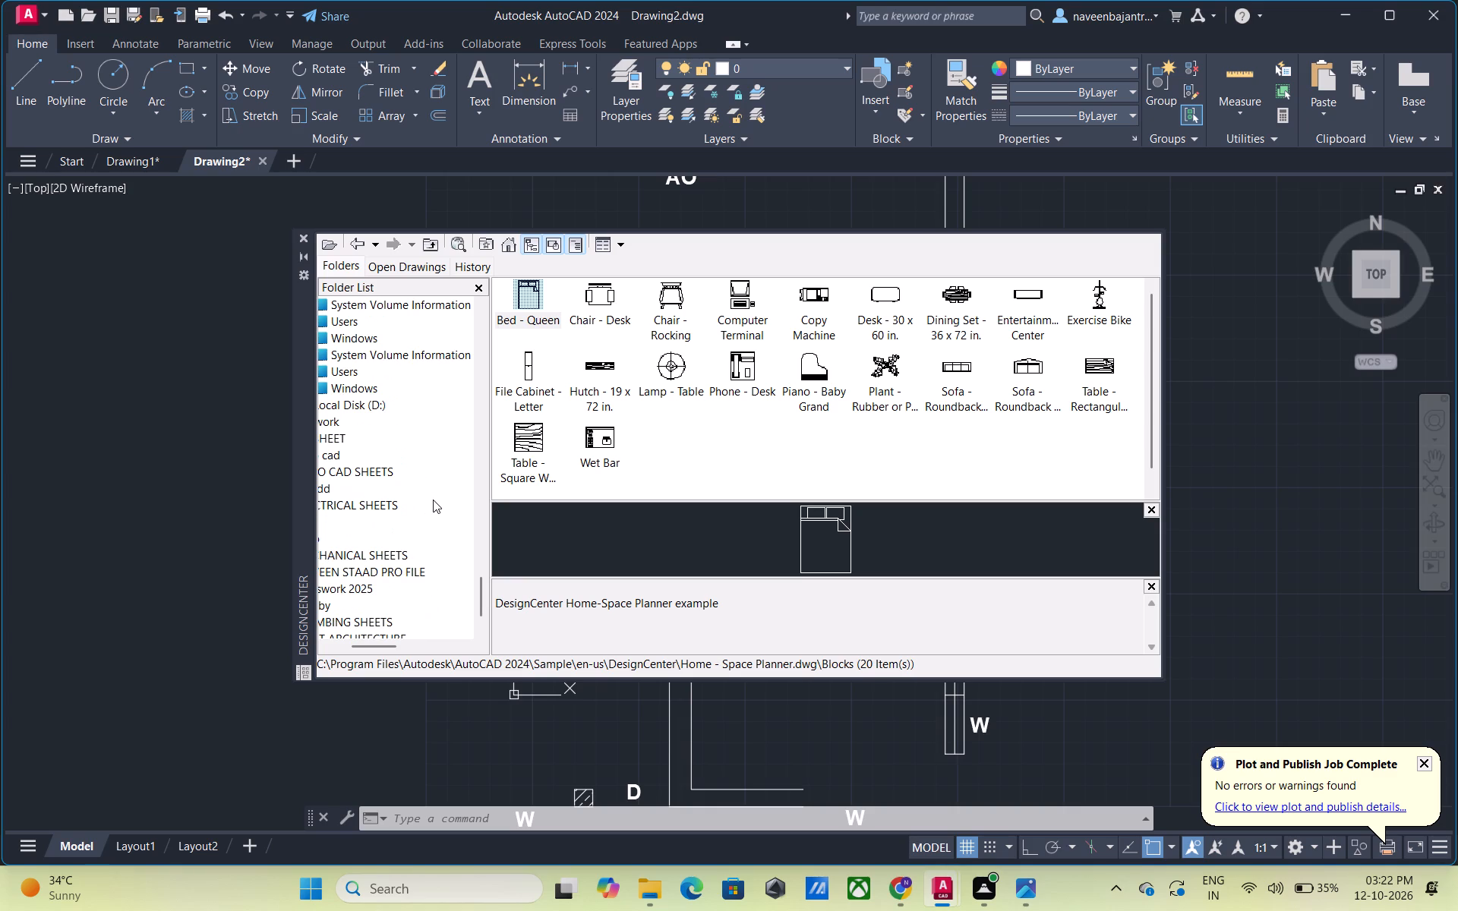
{"action": "scroll", "coordinate": [433, 500], "scroll_direction": "up", "scroll_amount": 1}
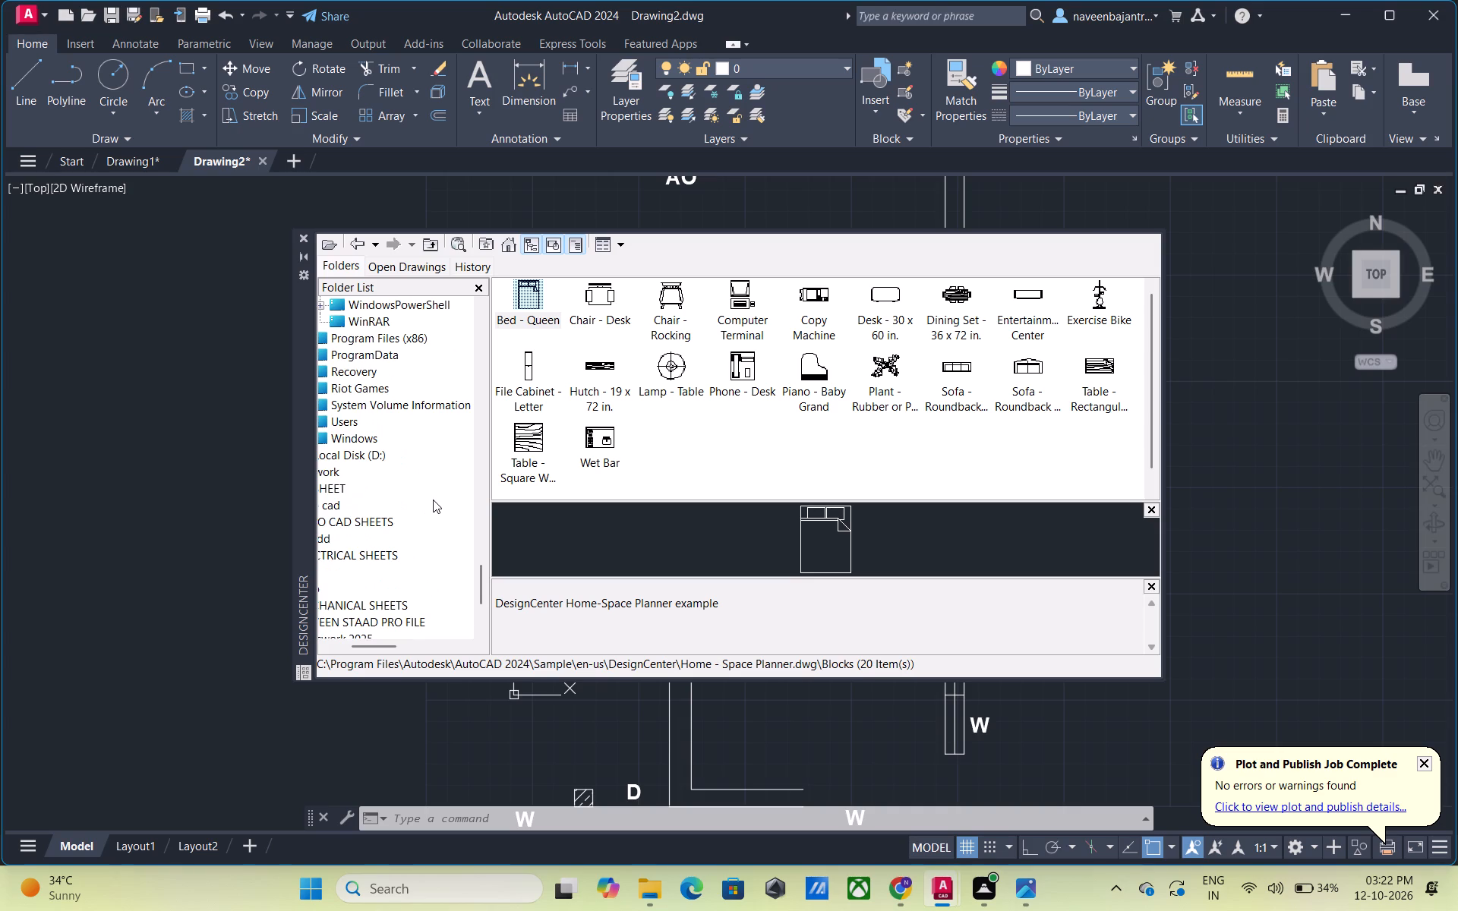
{"action": "scroll", "coordinate": [433, 500], "scroll_direction": "up", "scroll_amount": 1}
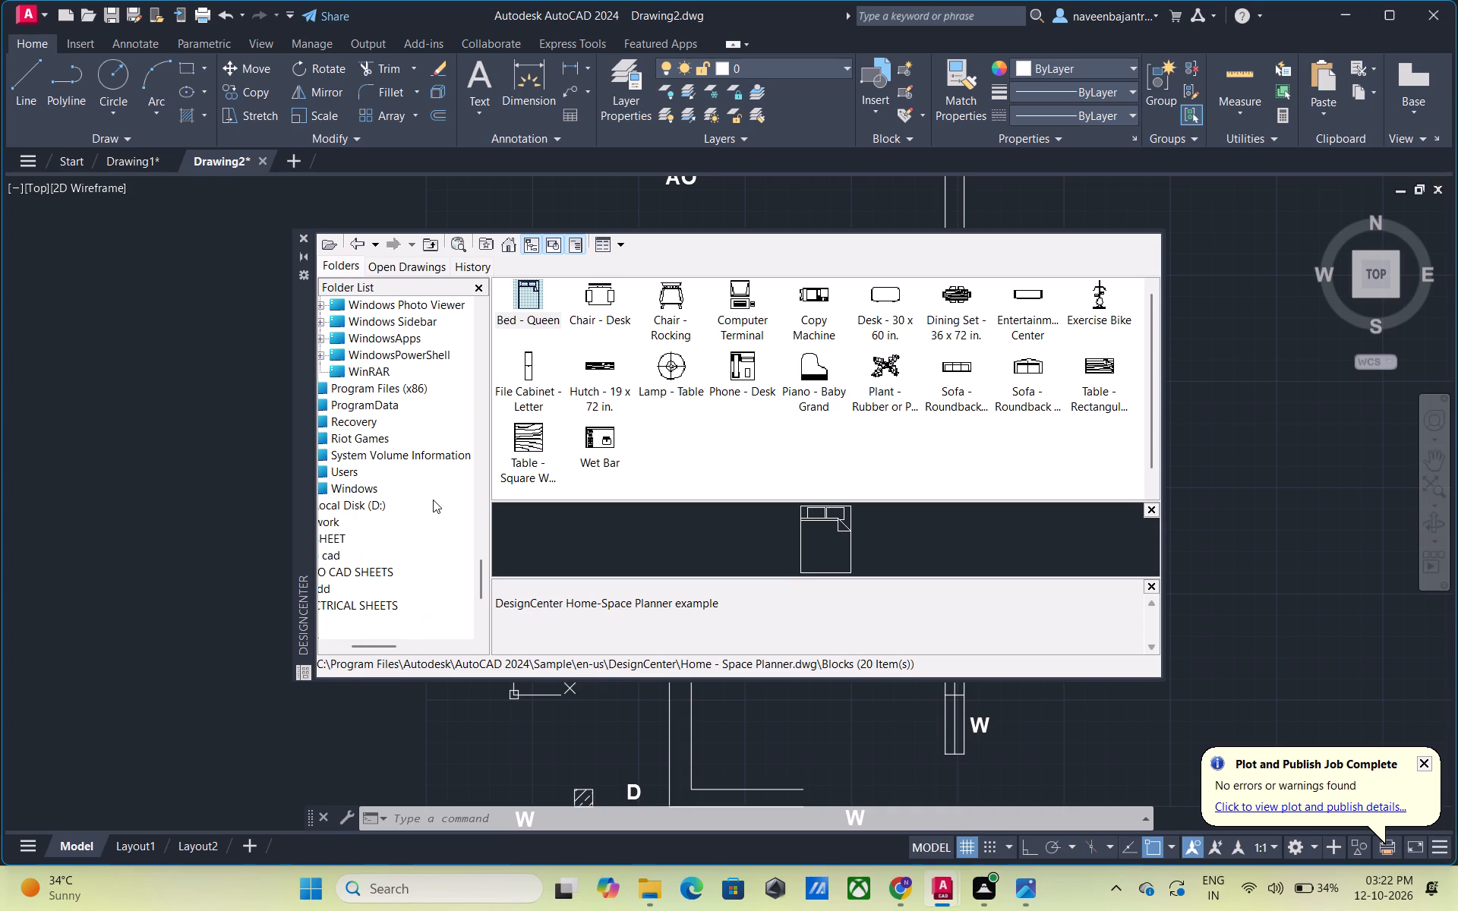
{"action": "scroll", "coordinate": [433, 500], "scroll_direction": "up", "scroll_amount": 2}
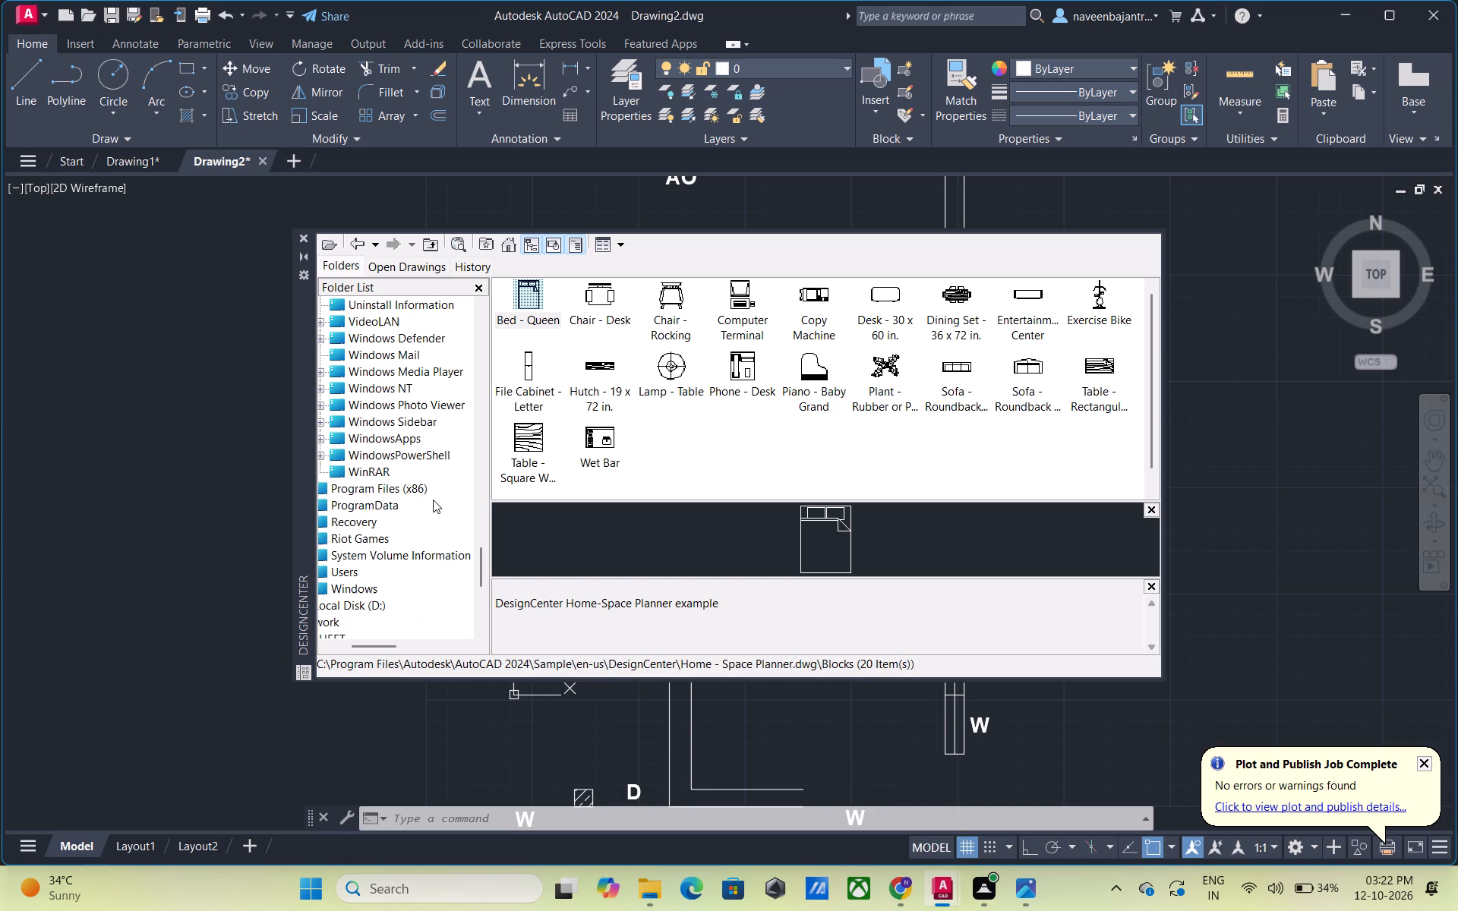
{"action": "scroll", "coordinate": [433, 500], "scroll_direction": "up", "scroll_amount": 1}
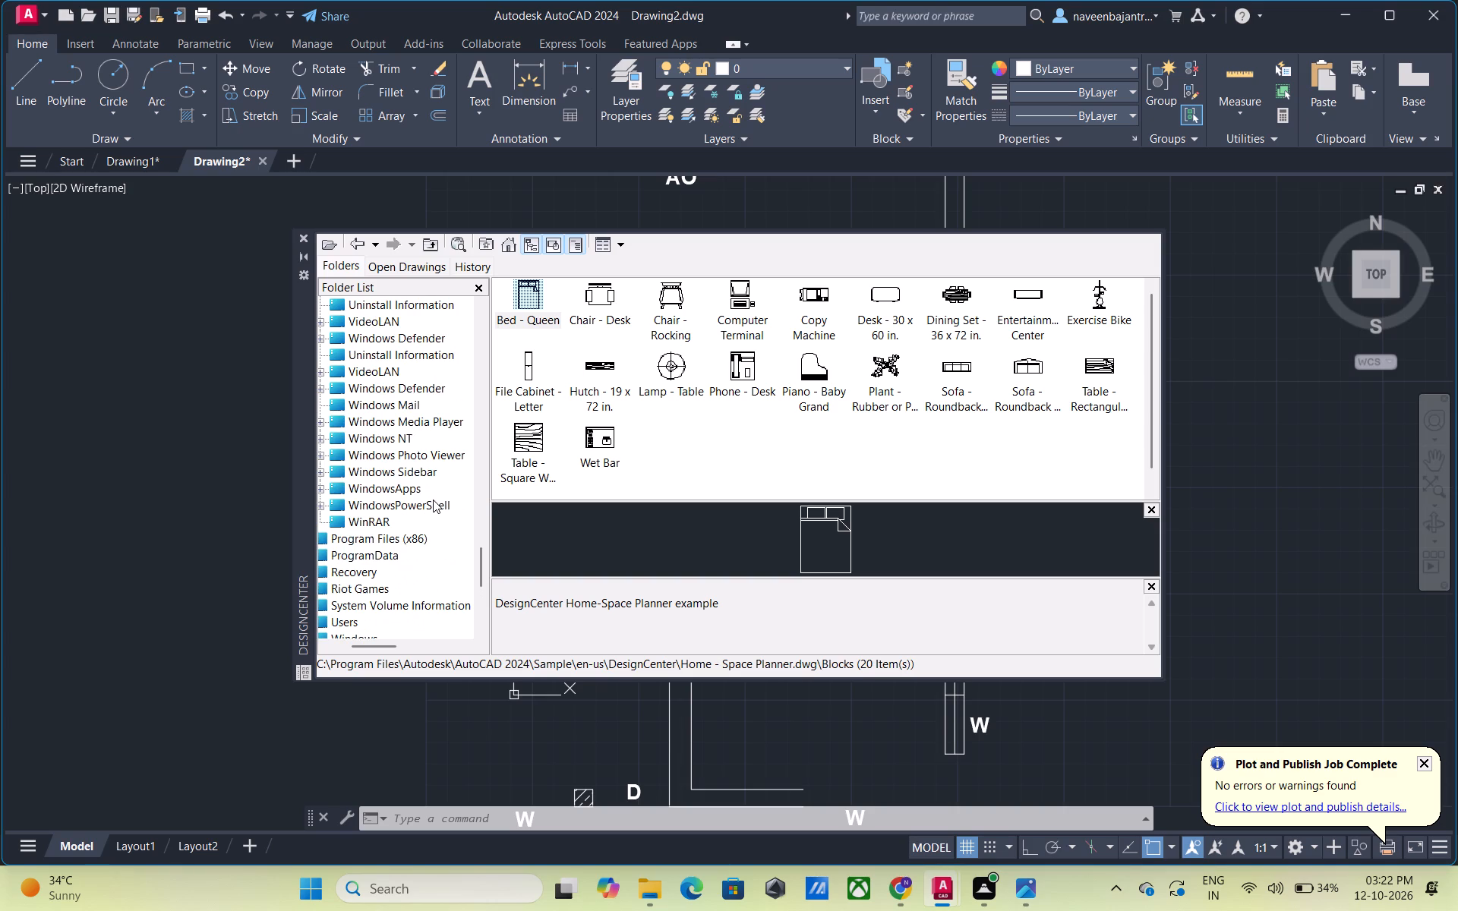
{"action": "scroll", "coordinate": [433, 500], "scroll_direction": "up", "scroll_amount": 1}
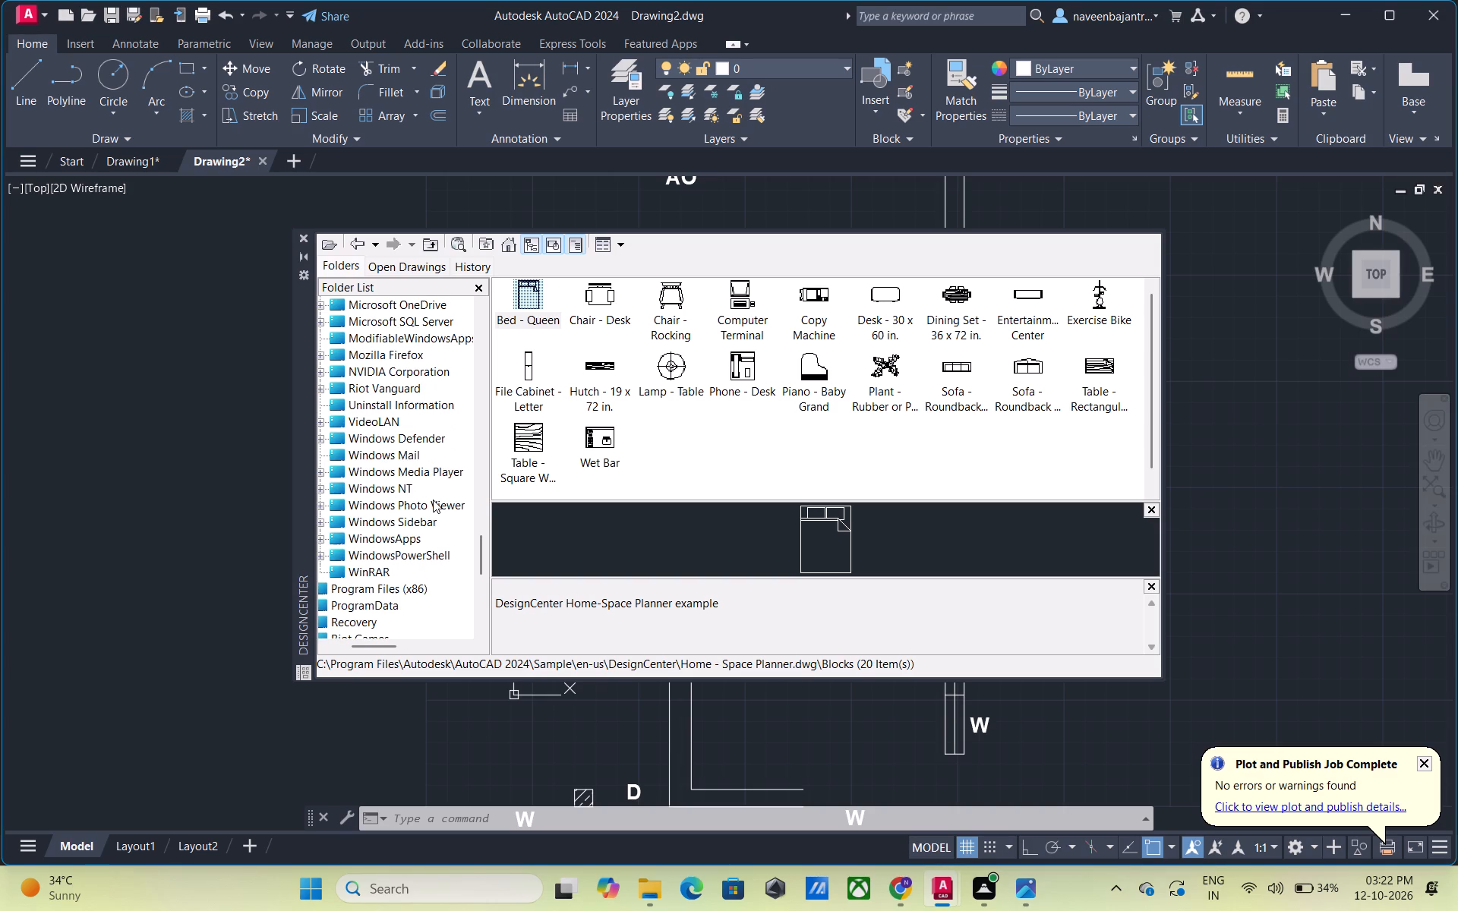
{"action": "scroll", "coordinate": [433, 500], "scroll_direction": "up", "scroll_amount": 1}
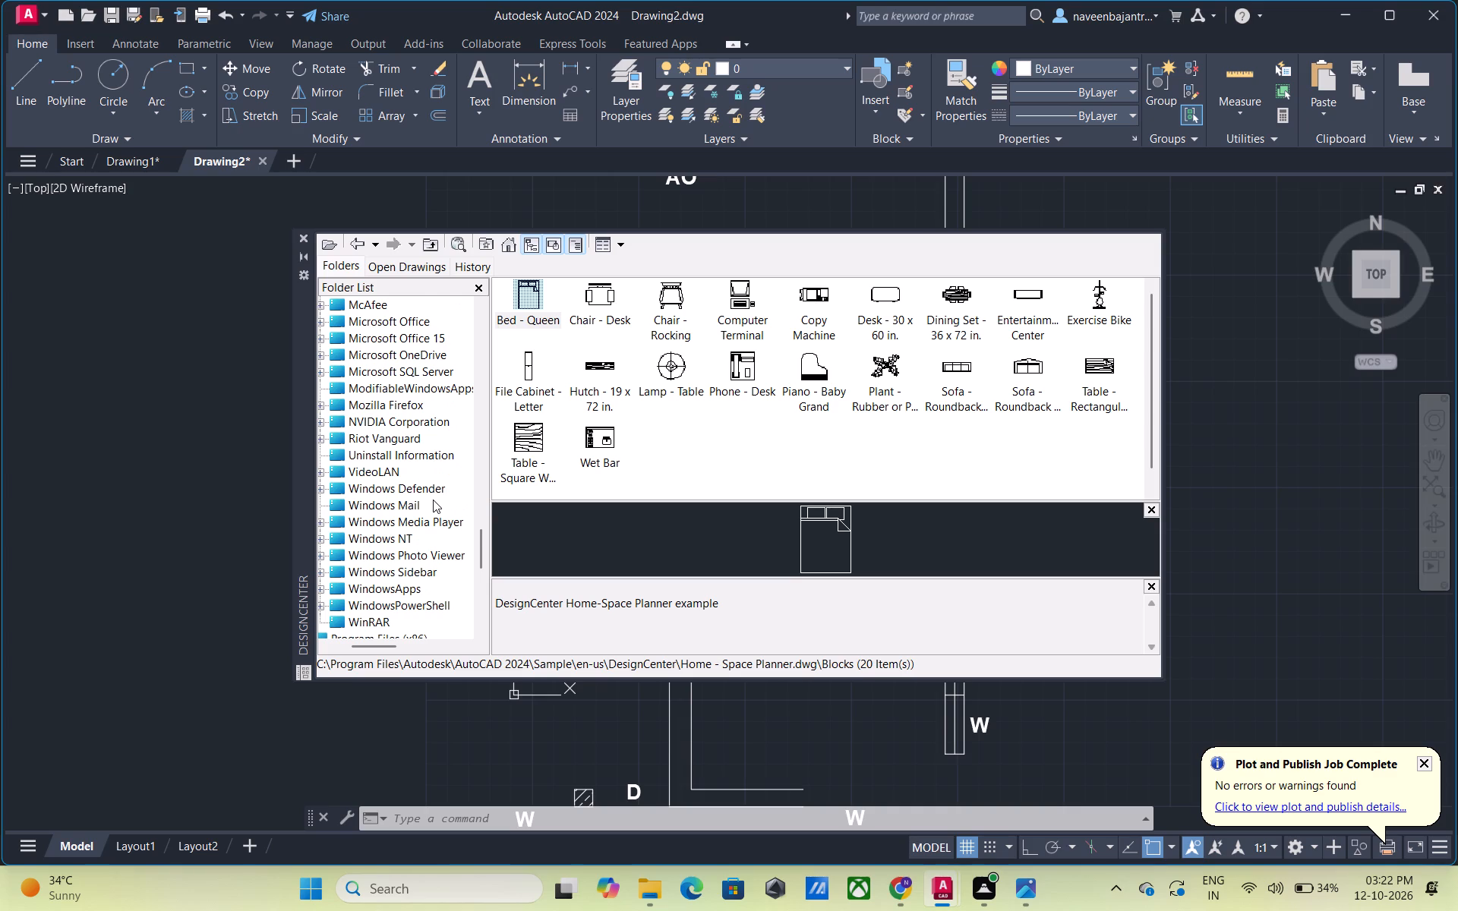
{"action": "scroll", "coordinate": [433, 500], "scroll_direction": "up", "scroll_amount": 1}
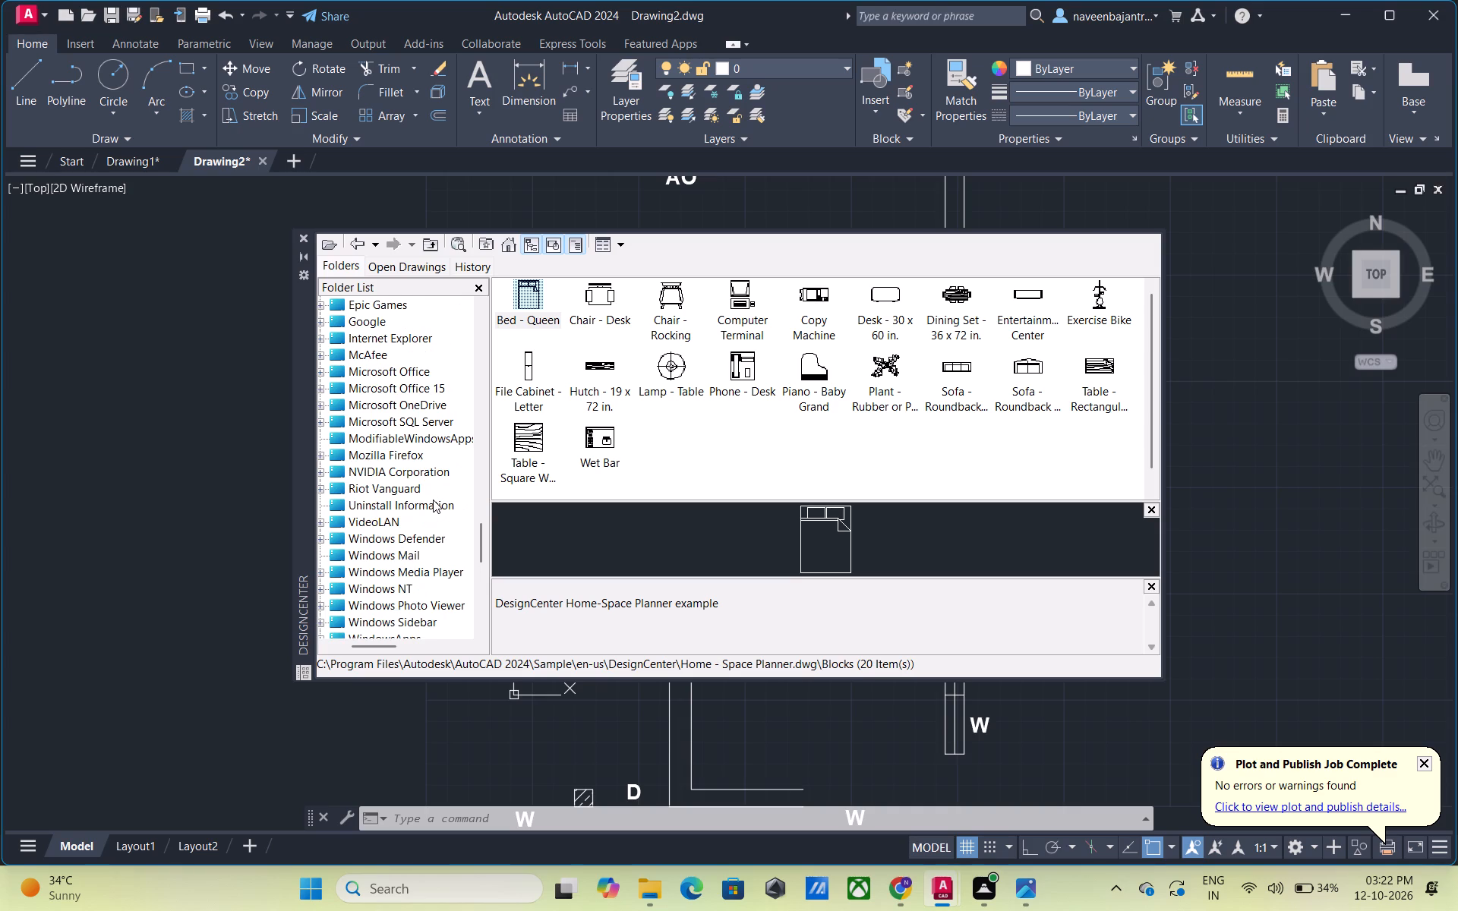
{"action": "scroll", "coordinate": [433, 500], "scroll_direction": "up", "scroll_amount": 1}
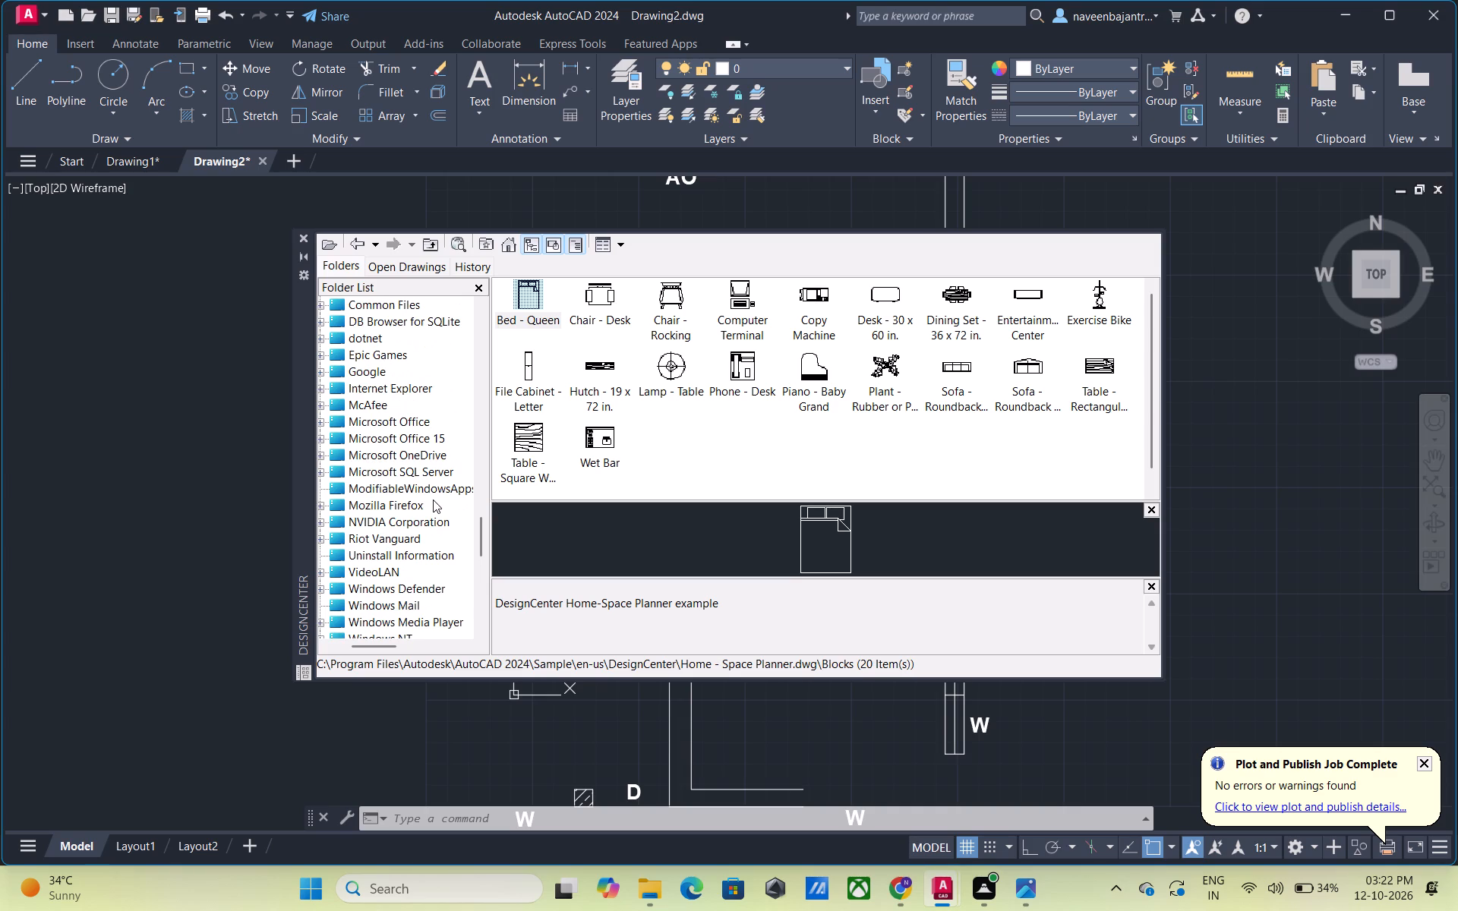
{"action": "scroll", "coordinate": [433, 500], "scroll_direction": "up", "scroll_amount": 2}
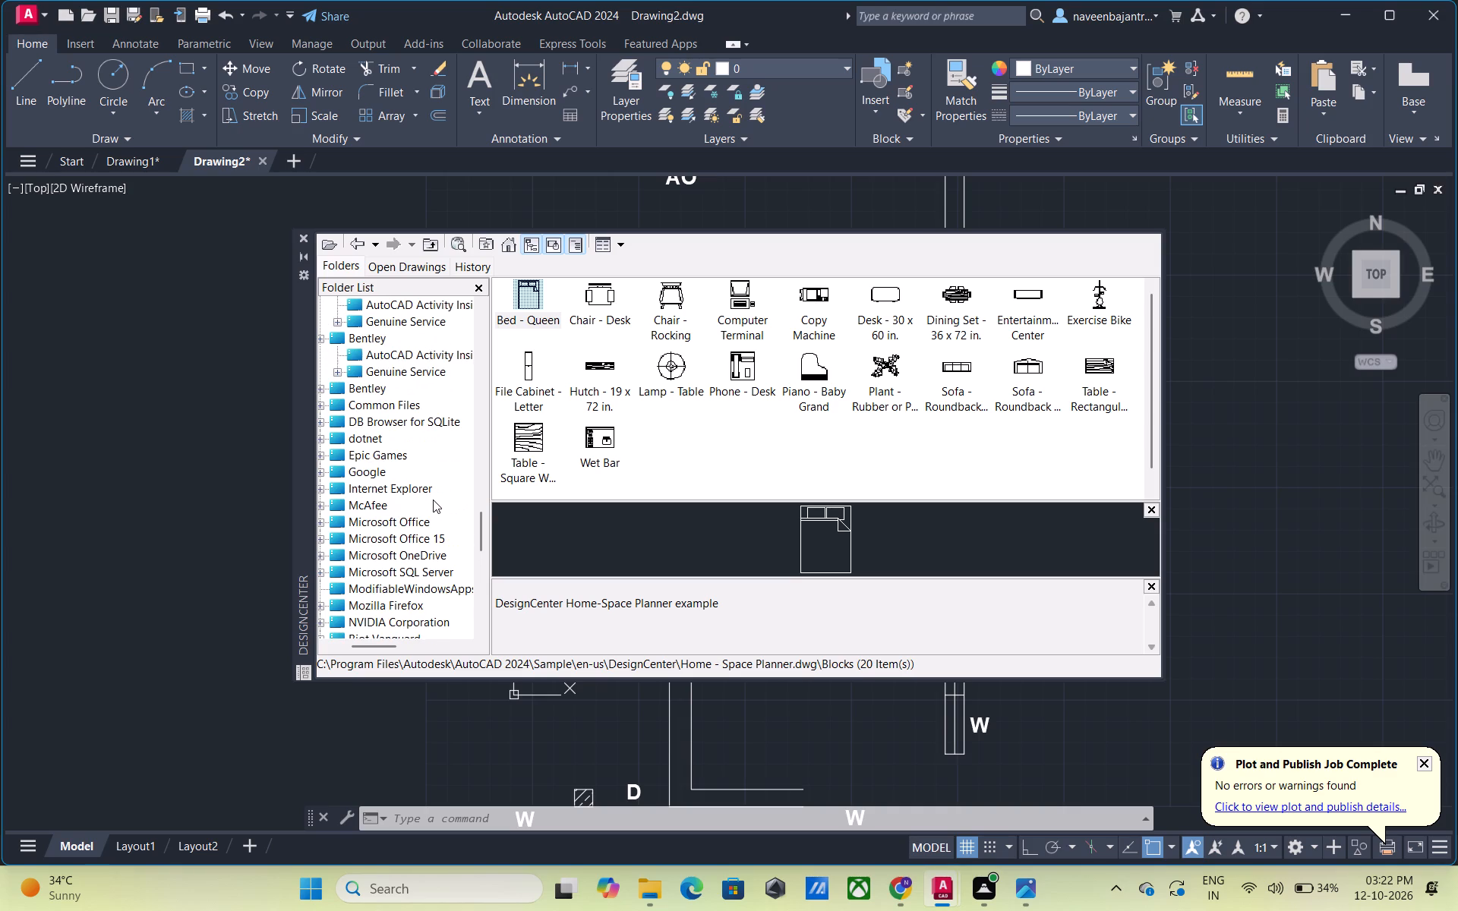
Look back up the DesignCenter folder tree through the AutoCAD 2024 subfolders from zh-TW to the last Sample folders.
{"action": "scroll", "coordinate": [433, 500], "scroll_direction": "up", "scroll_amount": 1}
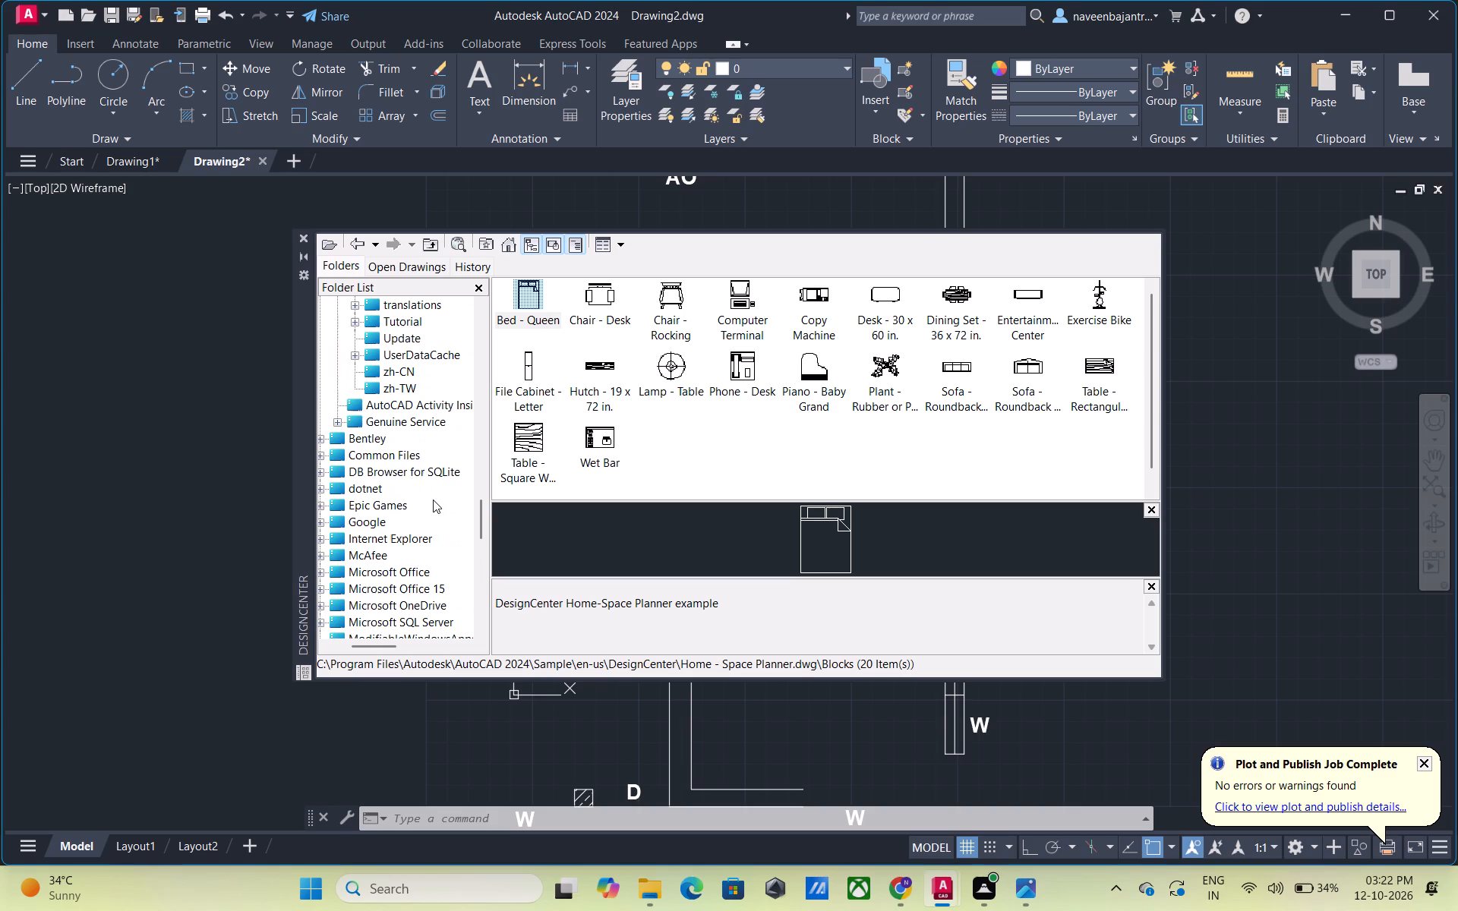
{"action": "scroll", "coordinate": [433, 500], "scroll_direction": "up", "scroll_amount": 1}
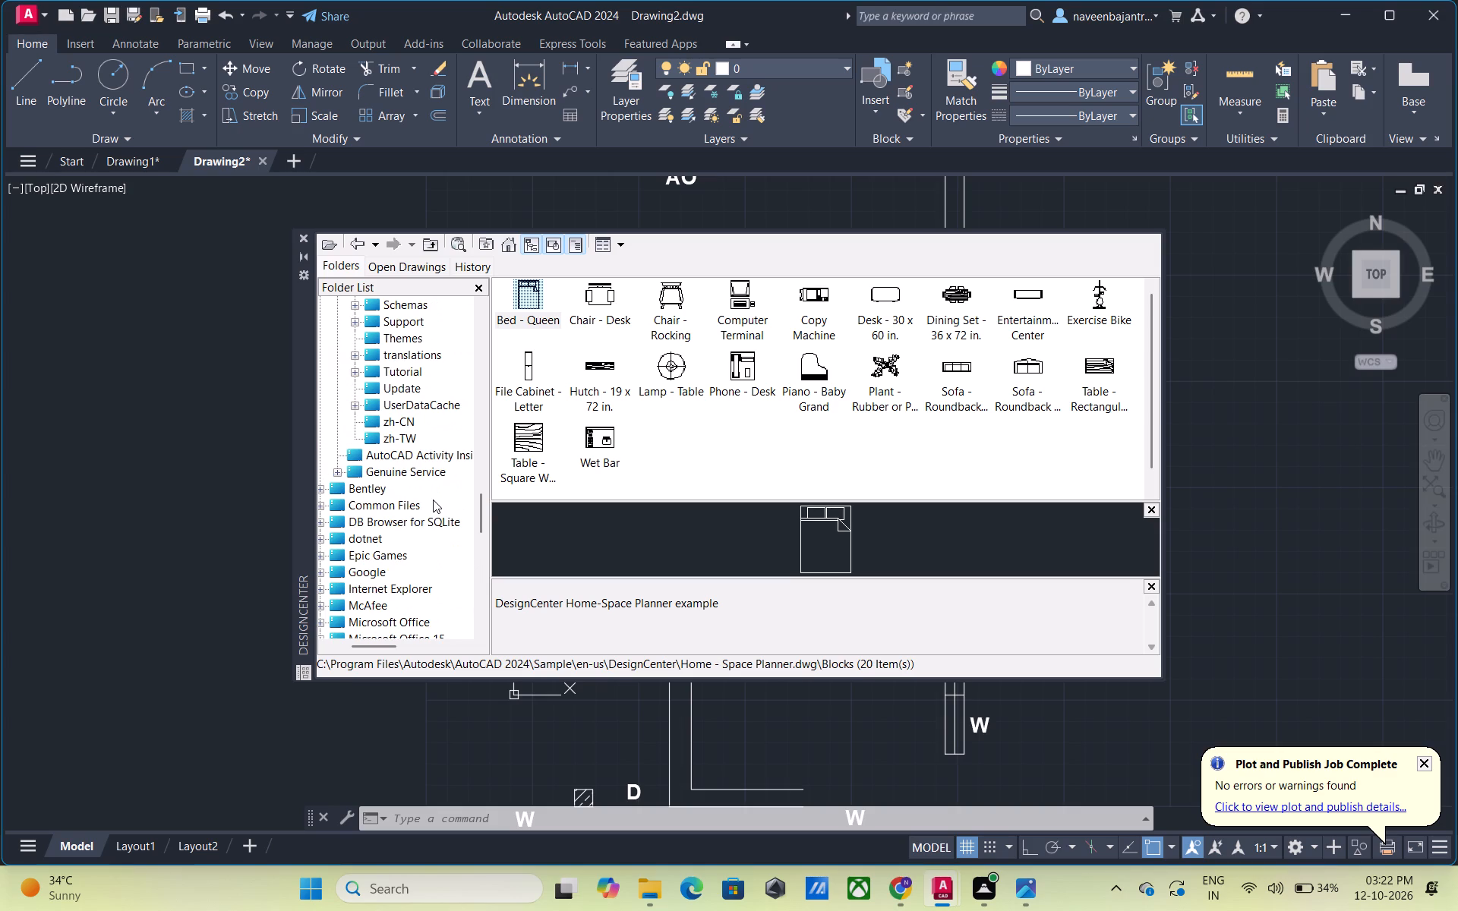
{"action": "scroll", "coordinate": [433, 500], "scroll_direction": "up", "scroll_amount": 1}
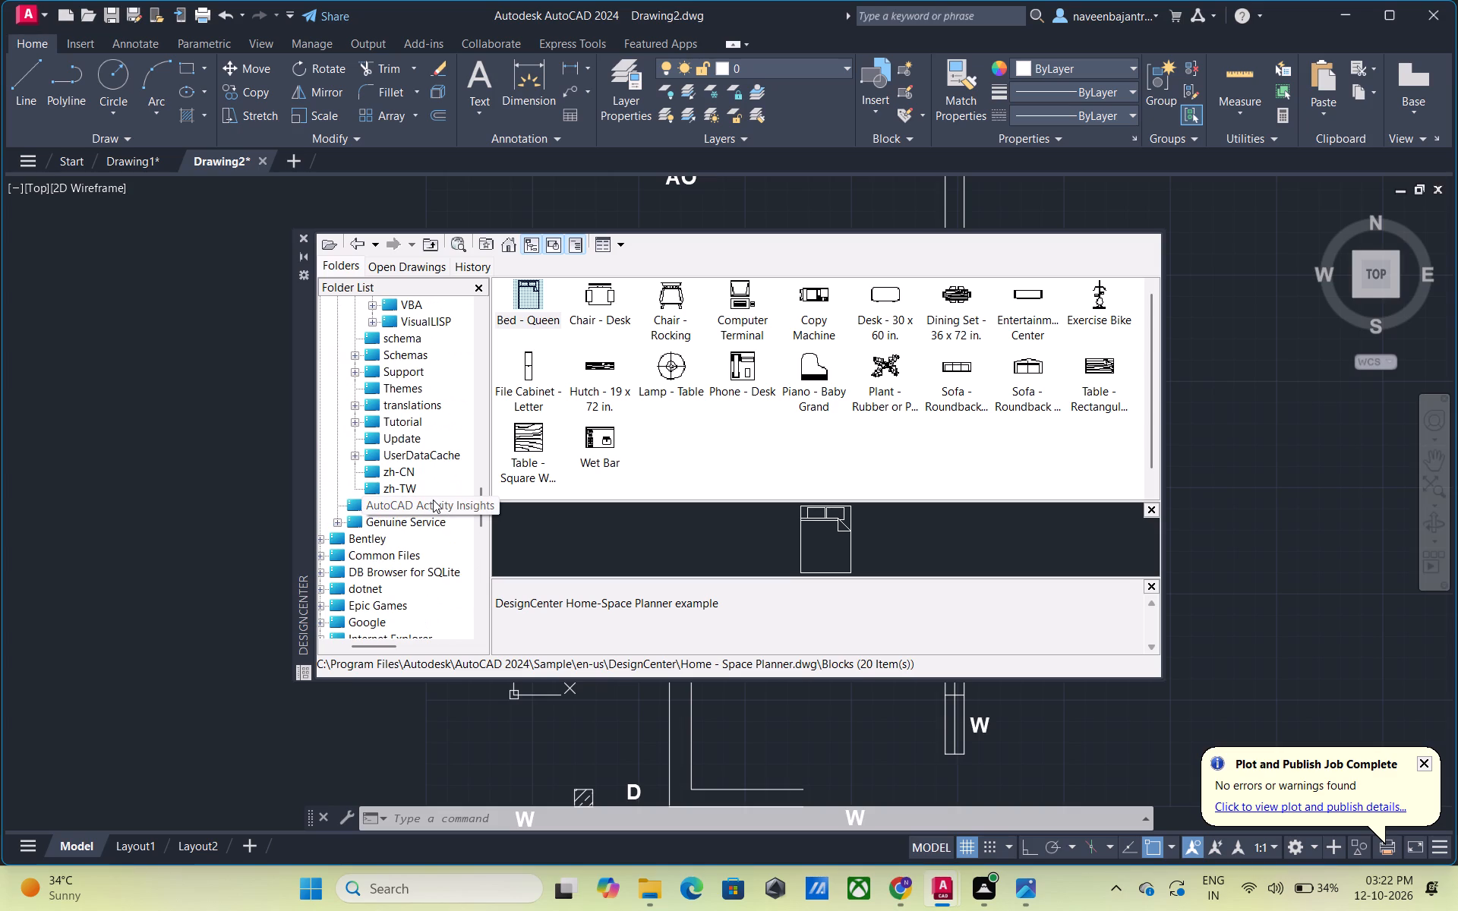
{"action": "scroll", "coordinate": [433, 500], "scroll_direction": "up", "scroll_amount": 1}
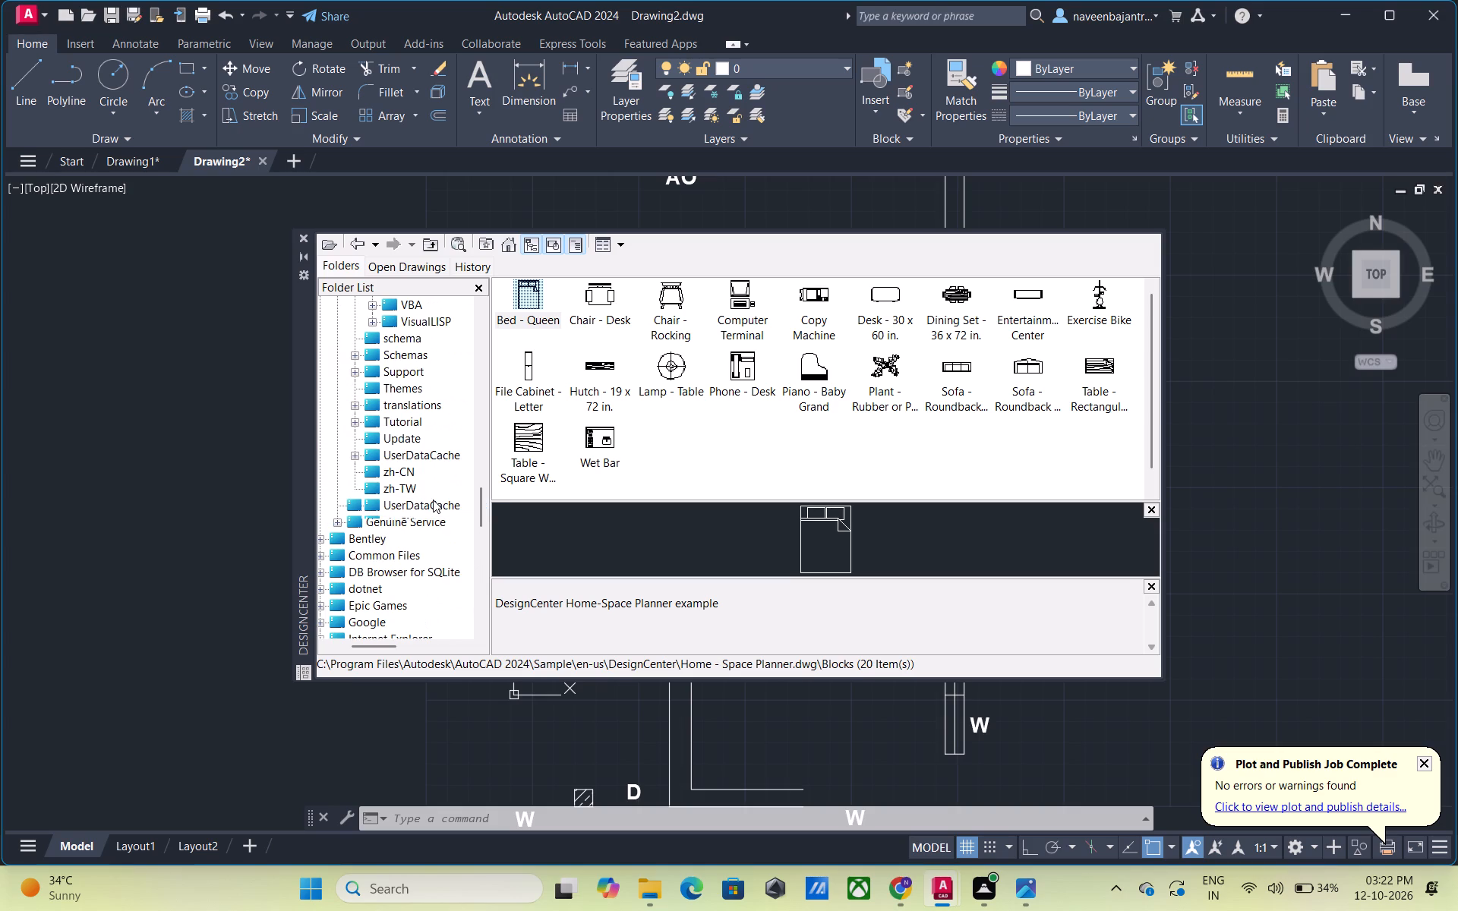
{"action": "scroll", "coordinate": [433, 500], "scroll_direction": "up", "scroll_amount": 1}
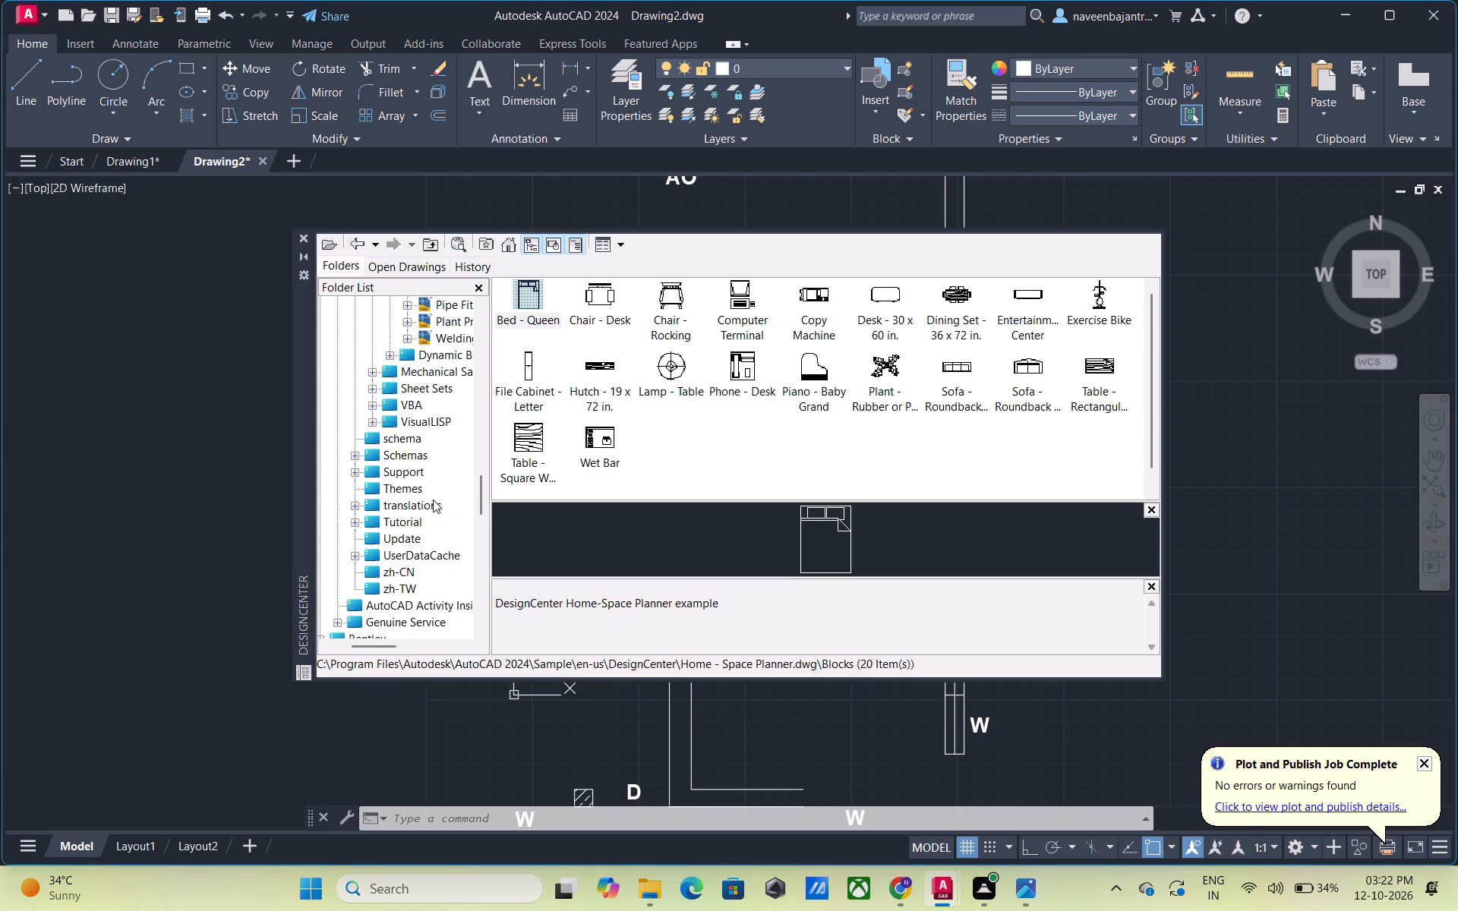
{"action": "scroll", "coordinate": [433, 500], "scroll_direction": "up", "scroll_amount": 1}
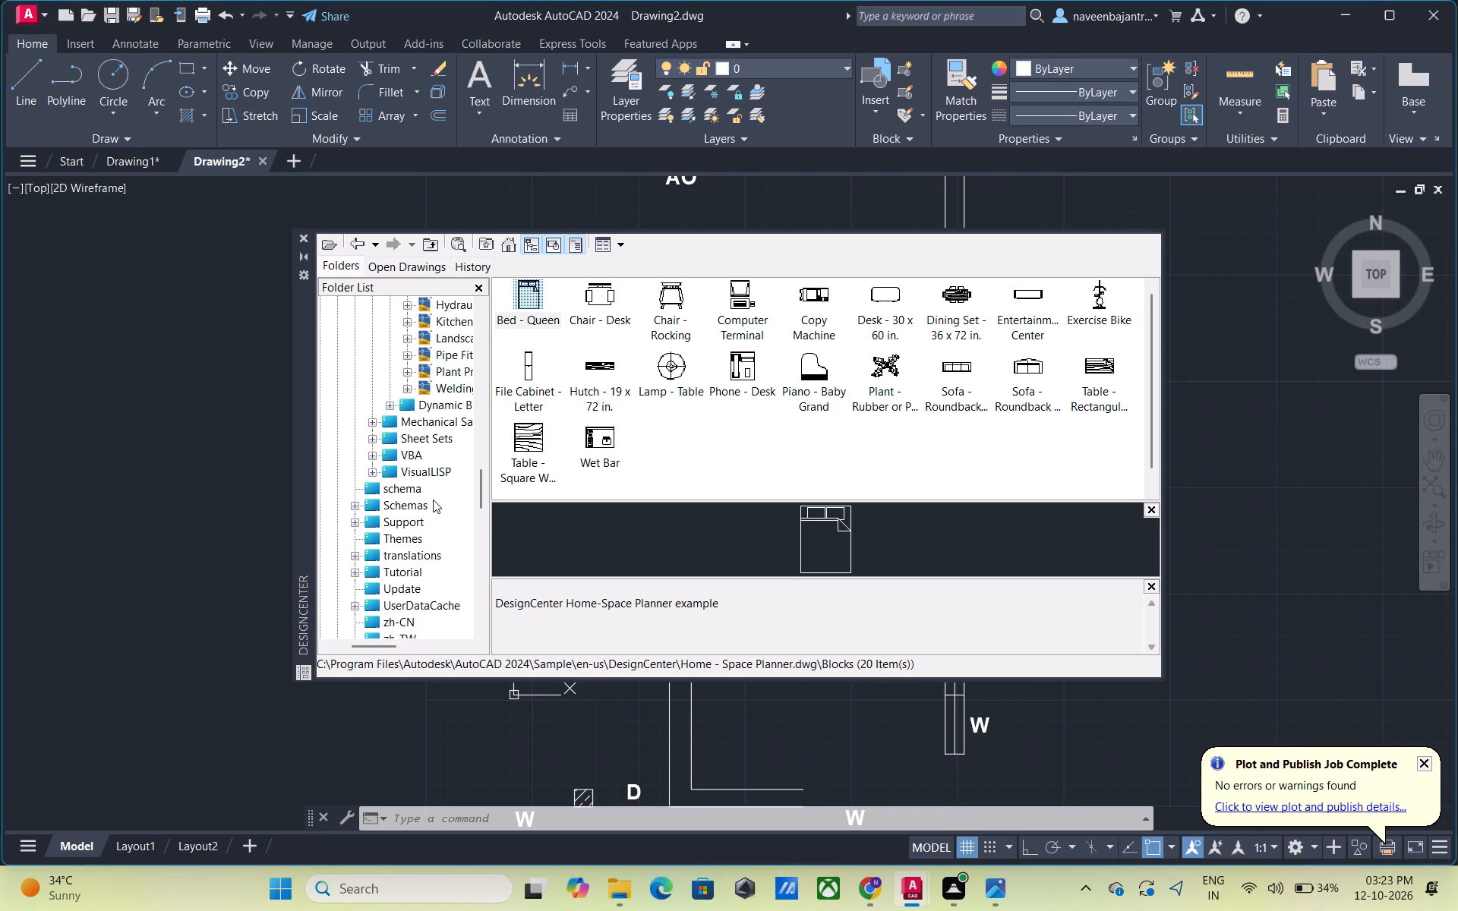
{"action": "scroll", "coordinate": [433, 500], "scroll_direction": "up", "scroll_amount": 1}
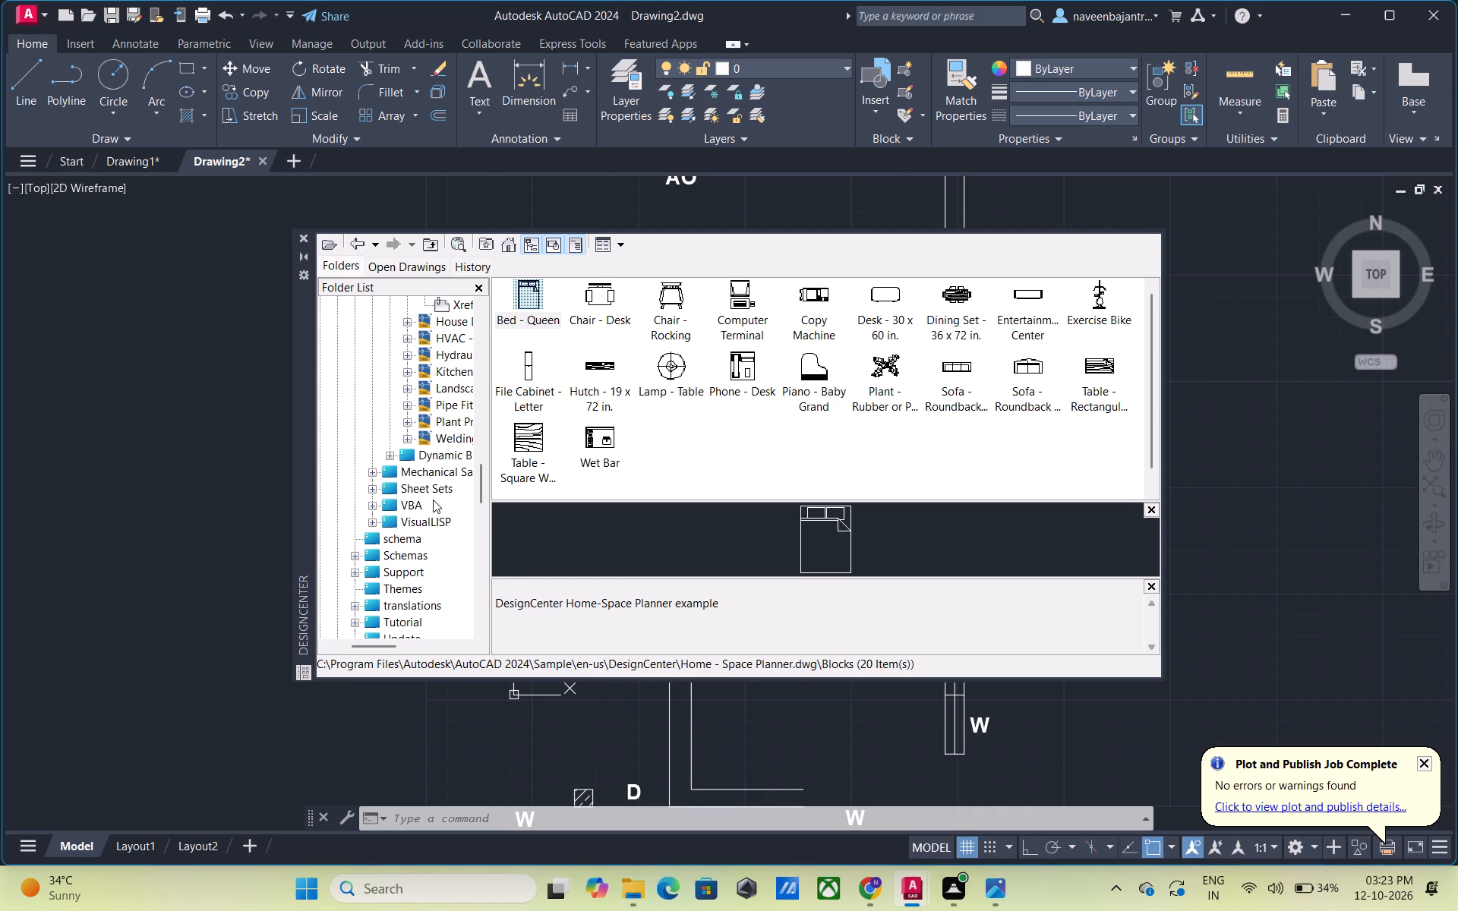
Look back through the en-us DesignCenter sample drawings, from Welding up past the Home - Space Planner contents to Analog.
{"action": "scroll", "coordinate": [433, 500], "scroll_direction": "up", "scroll_amount": 1}
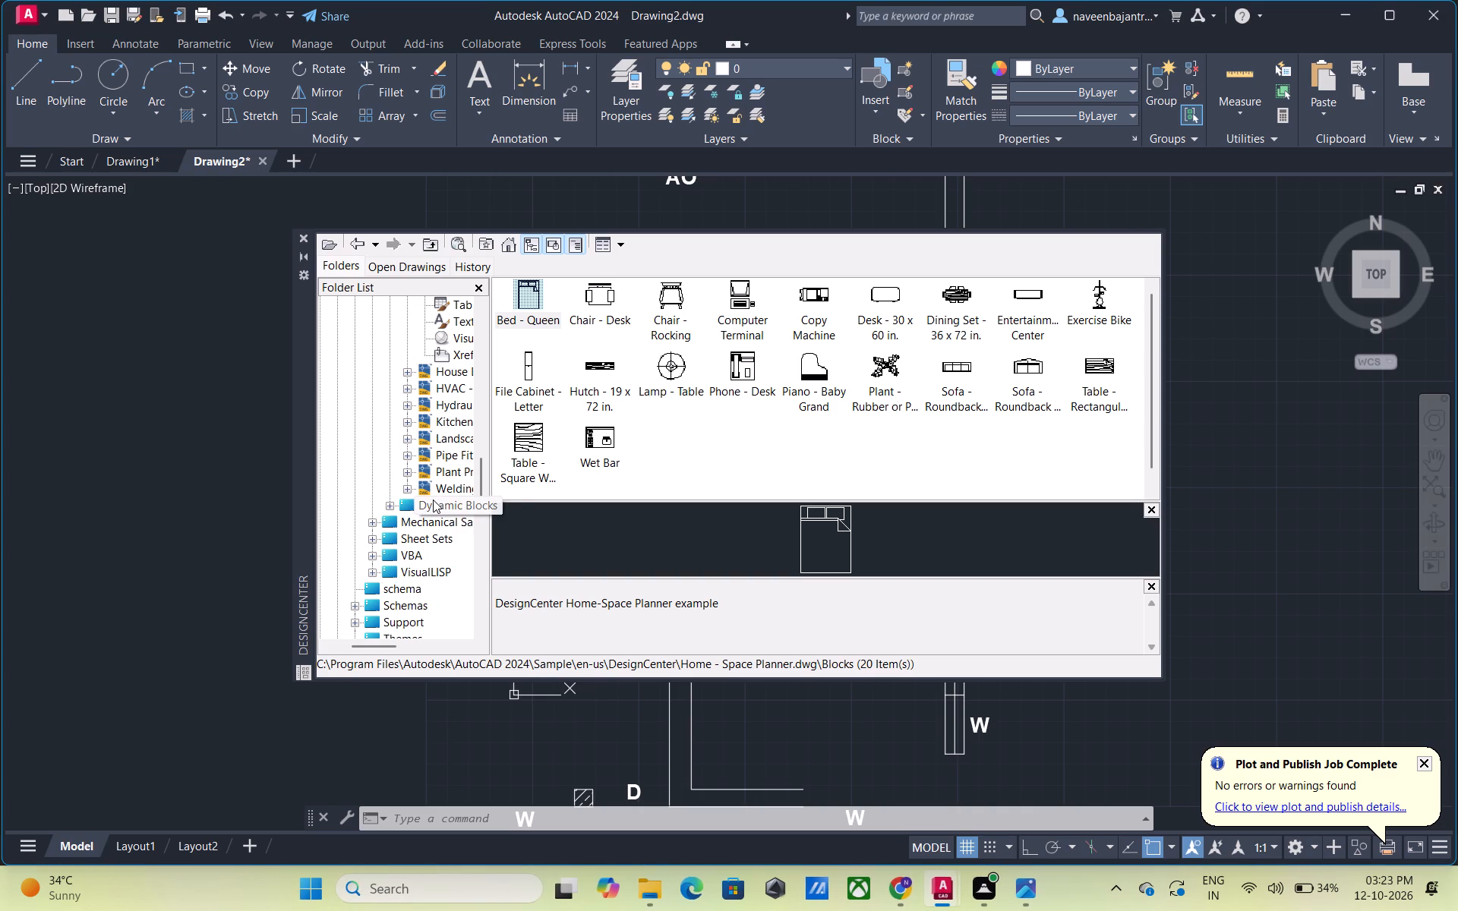
{"action": "scroll", "coordinate": [433, 500], "scroll_direction": "up", "scroll_amount": 1}
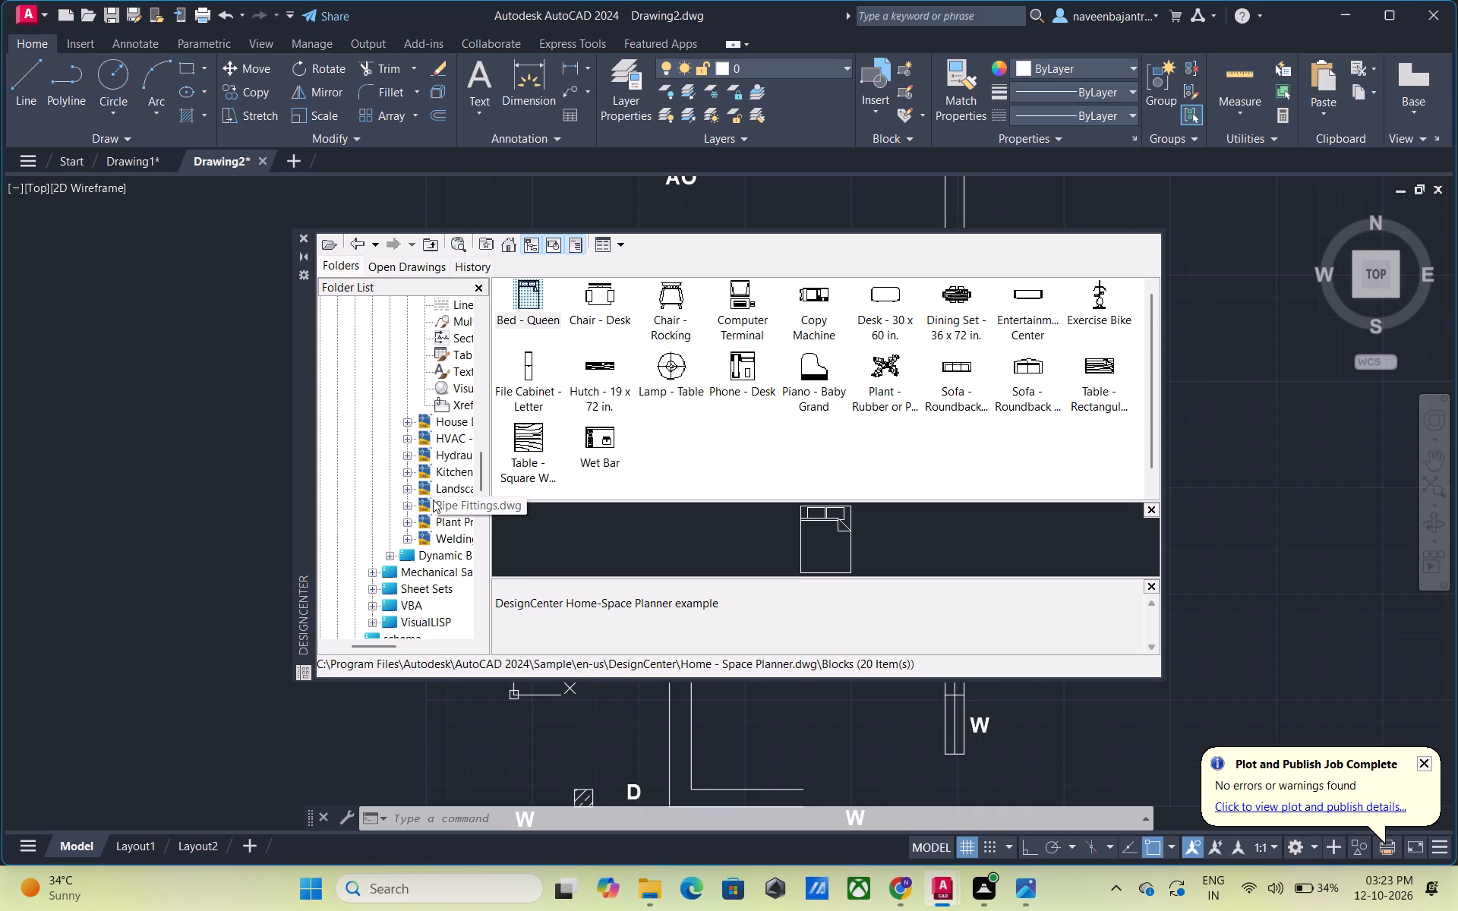
{"action": "scroll", "coordinate": [433, 500], "scroll_direction": "up", "scroll_amount": 2}
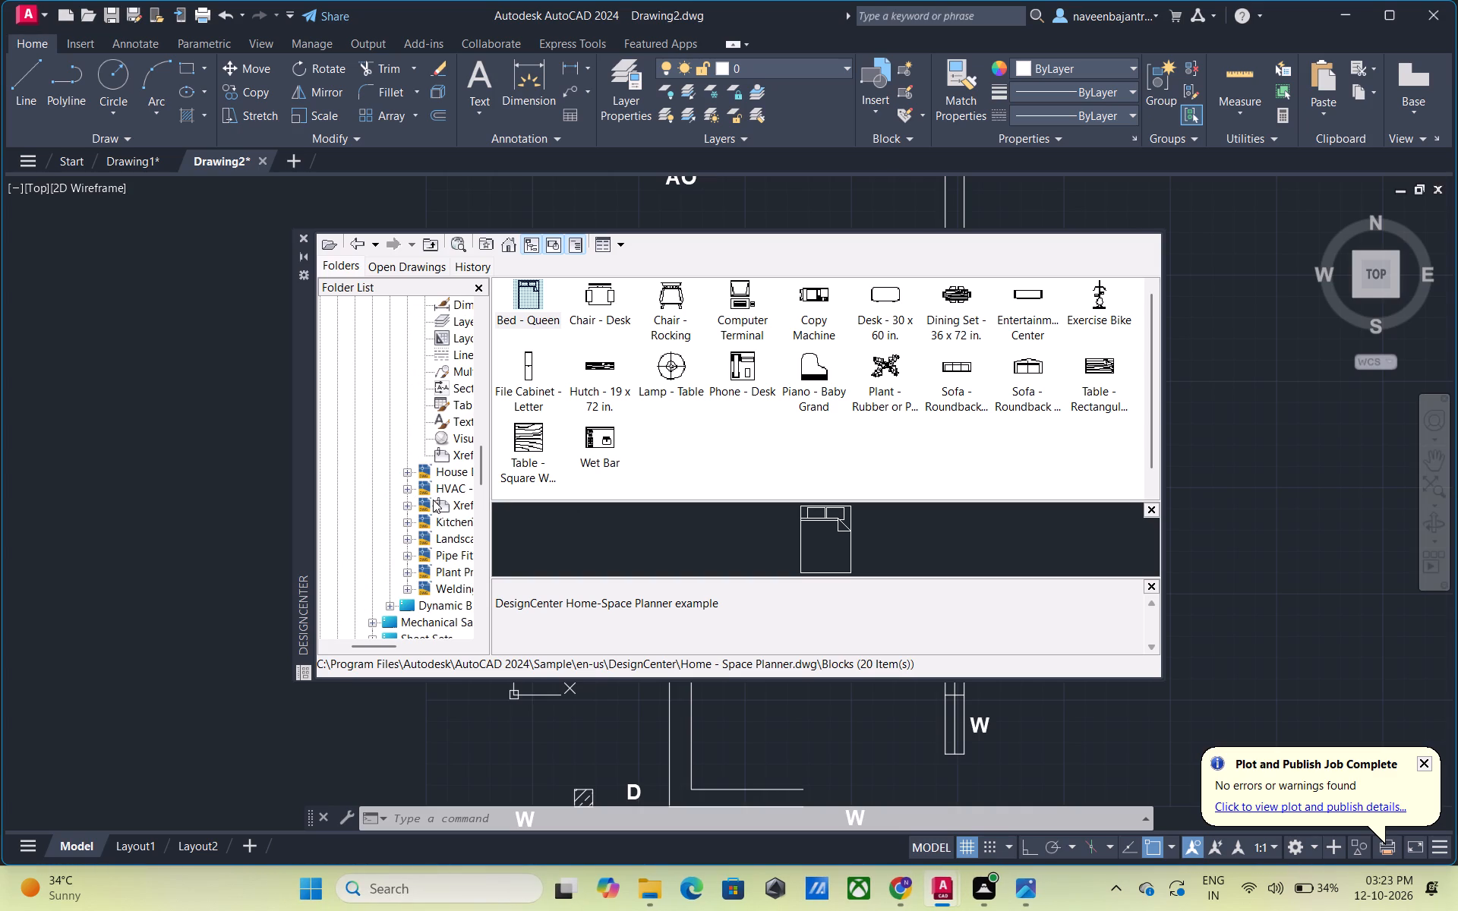
{"action": "scroll", "coordinate": [433, 500], "scroll_direction": "up", "scroll_amount": 1}
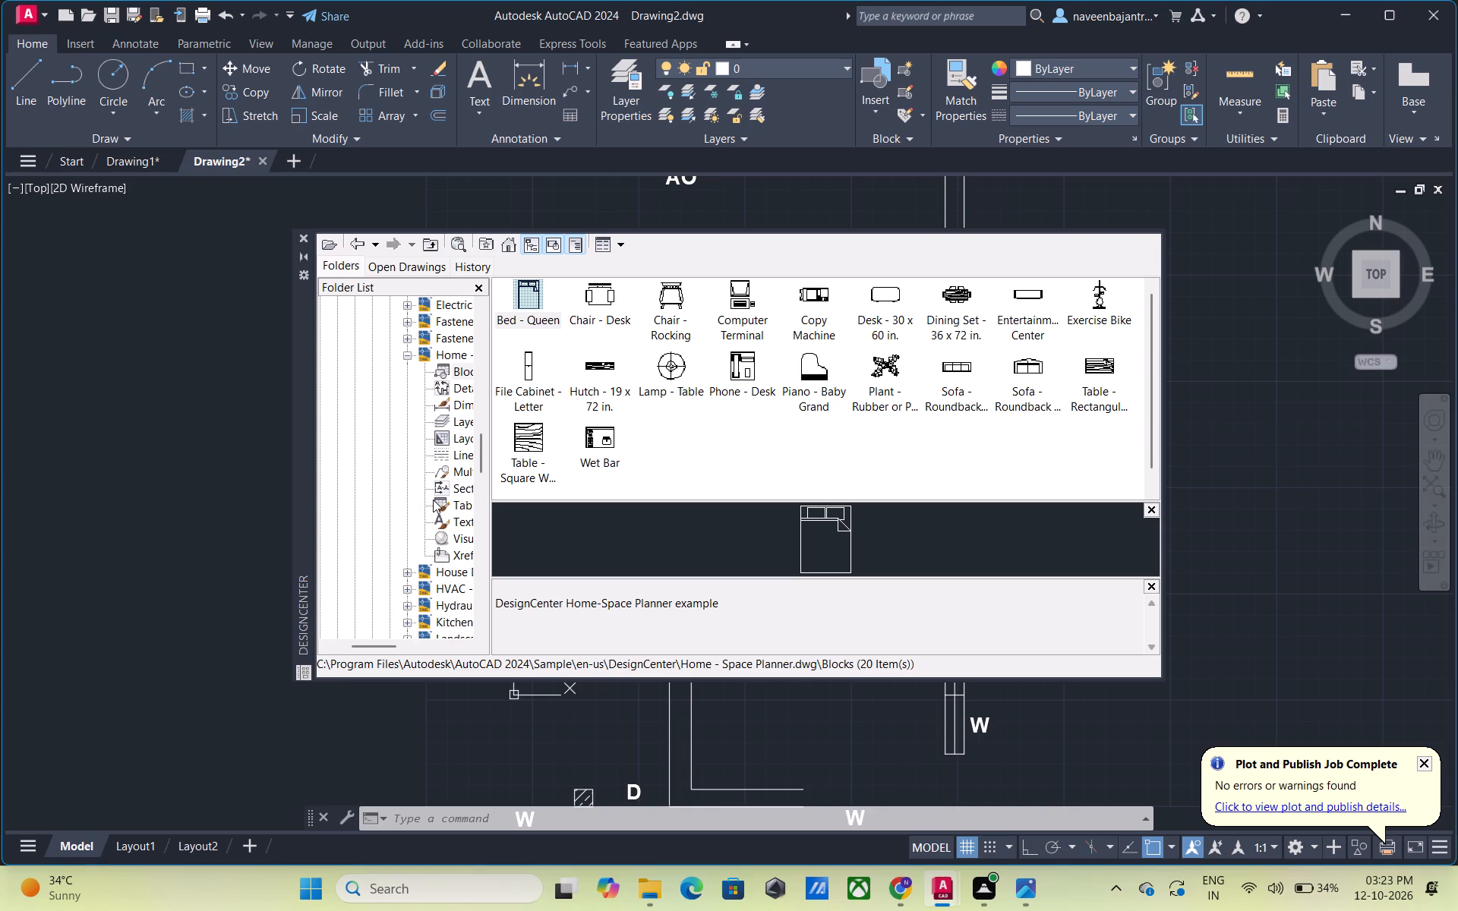
{"action": "scroll", "coordinate": [433, 500], "scroll_direction": "up", "scroll_amount": 1}
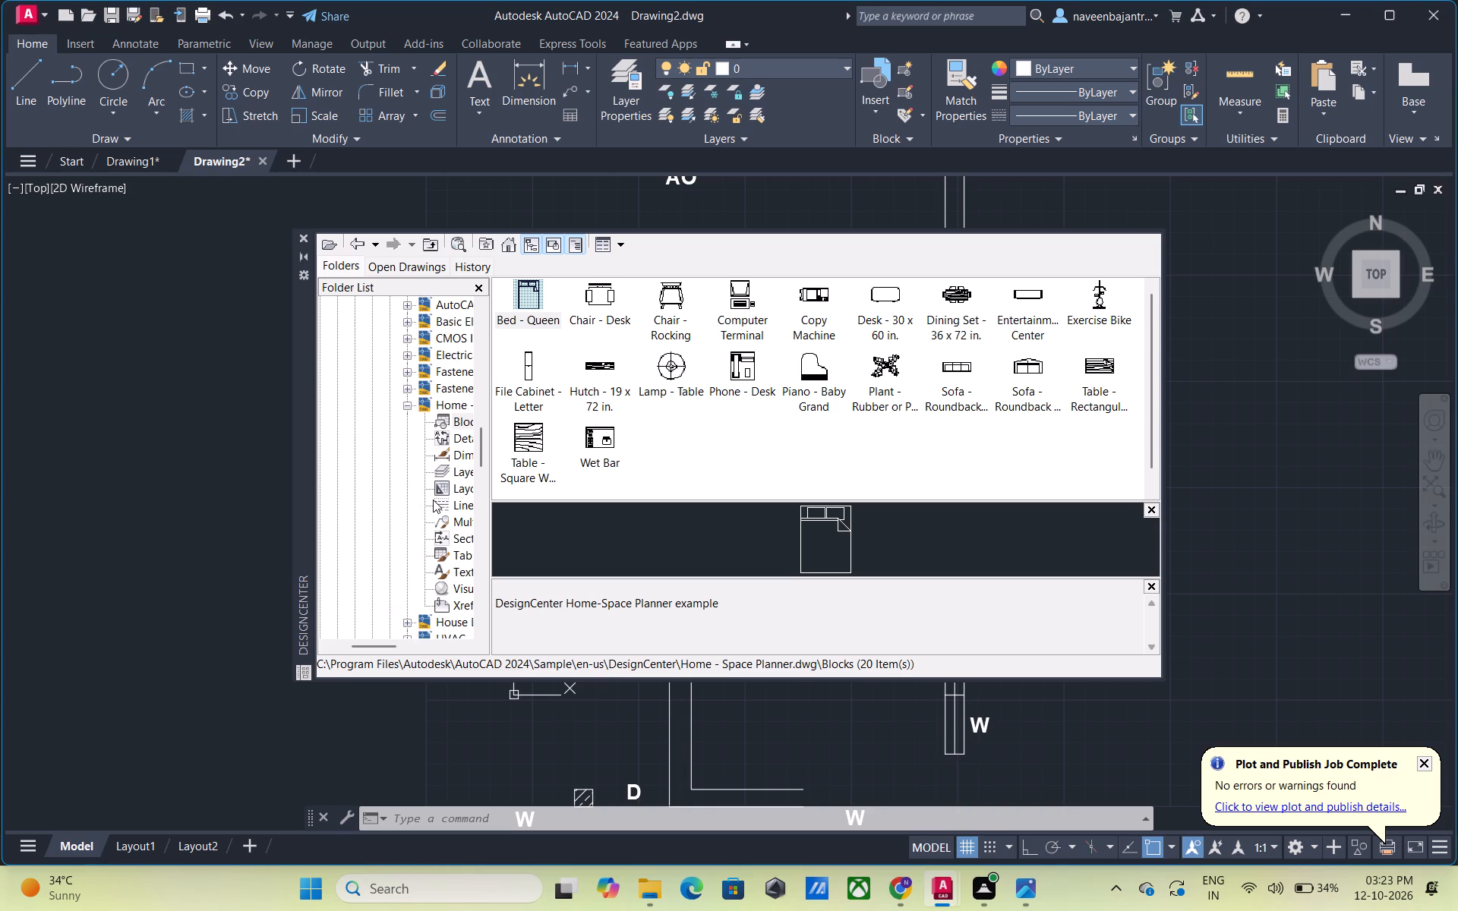
{"action": "scroll", "coordinate": [433, 500], "scroll_direction": "up", "scroll_amount": 1}
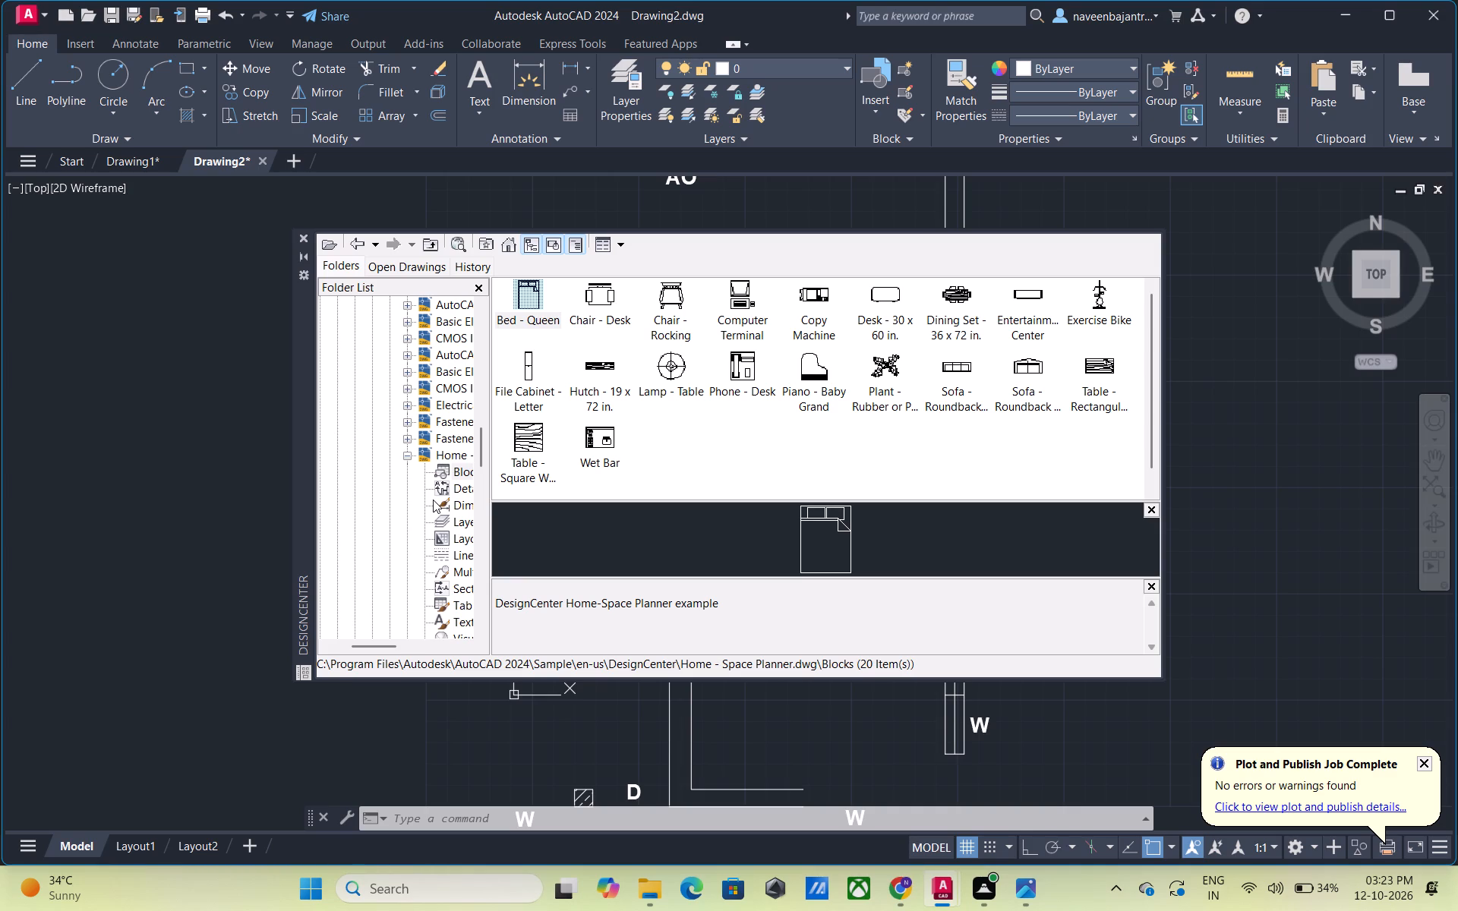
{"action": "scroll", "coordinate": [433, 500], "scroll_direction": "up", "scroll_amount": 1}
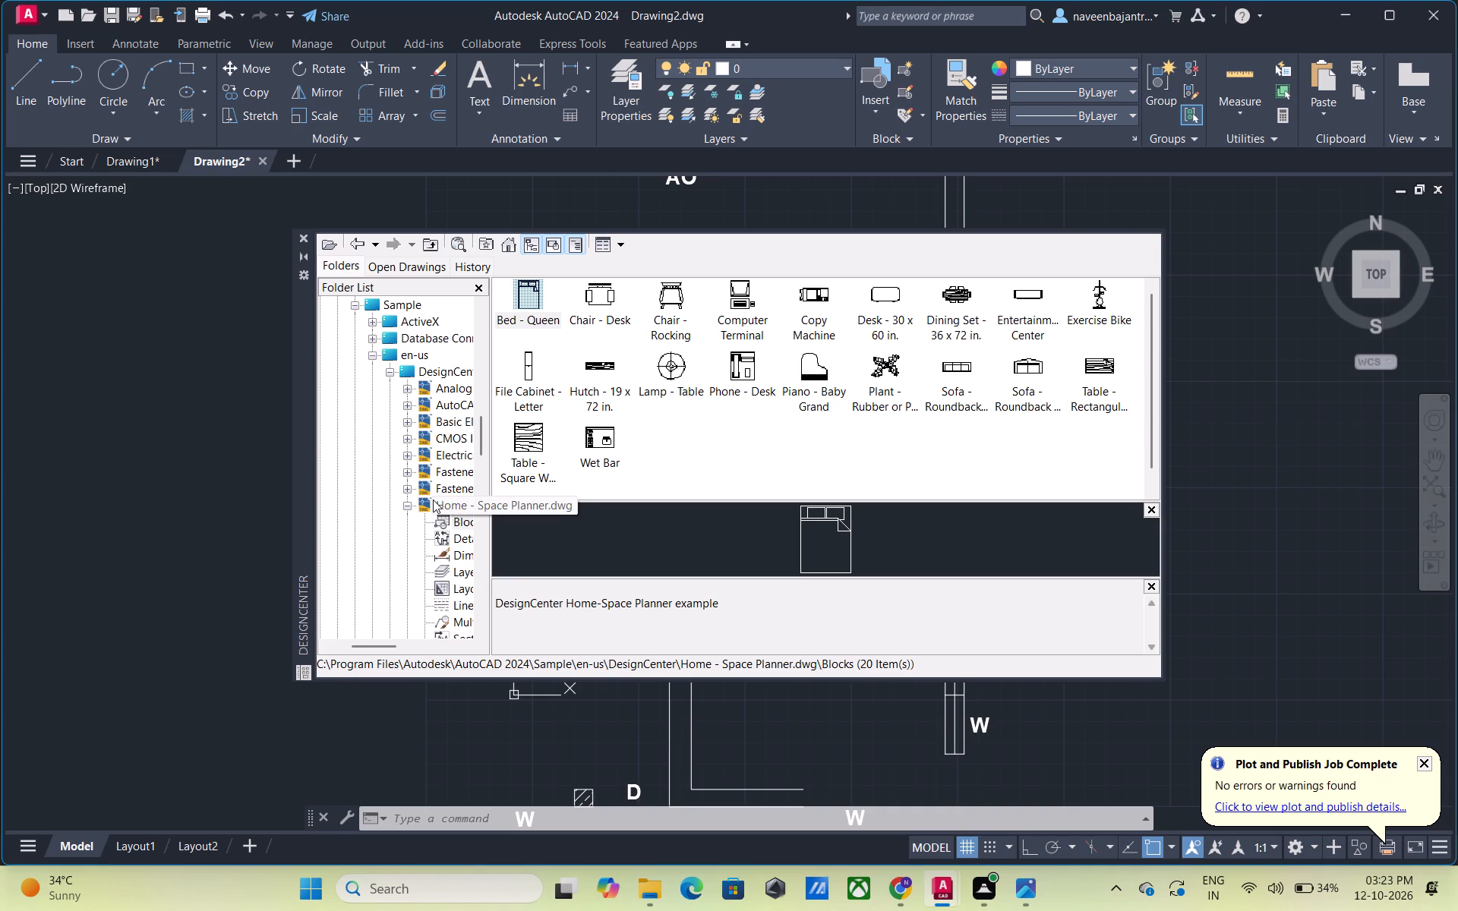
{"action": "scroll", "coordinate": [433, 500], "scroll_direction": "up", "scroll_amount": 1}
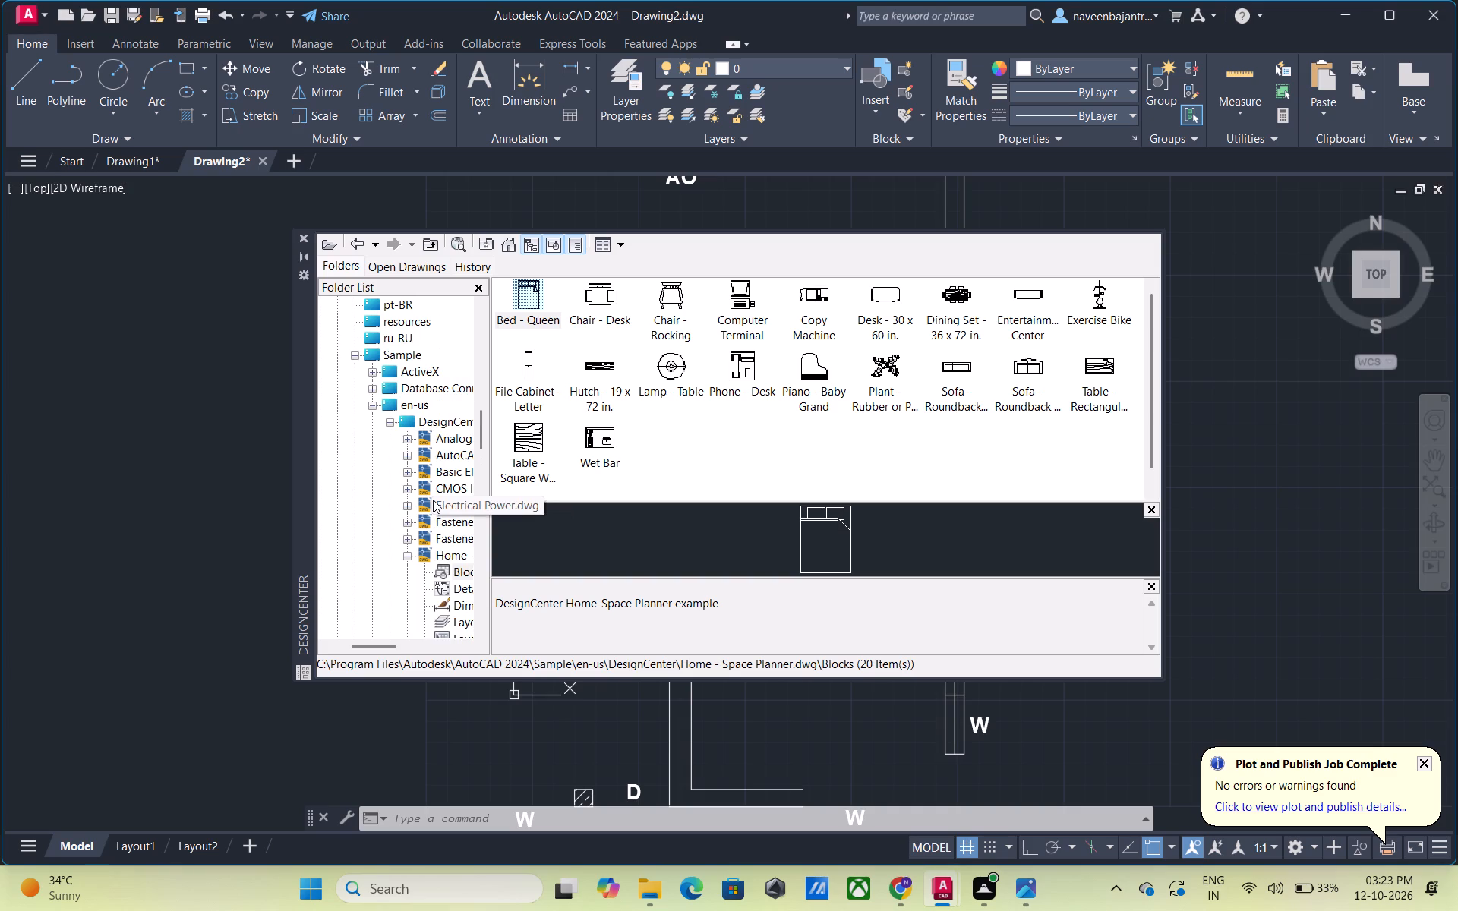
Look back up the DesignCenter folder tree from Sample through the AutoCAD 2024 subfolders to the C: drive's top-level folders.
{"action": "scroll", "coordinate": [433, 500], "scroll_direction": "up", "scroll_amount": 1}
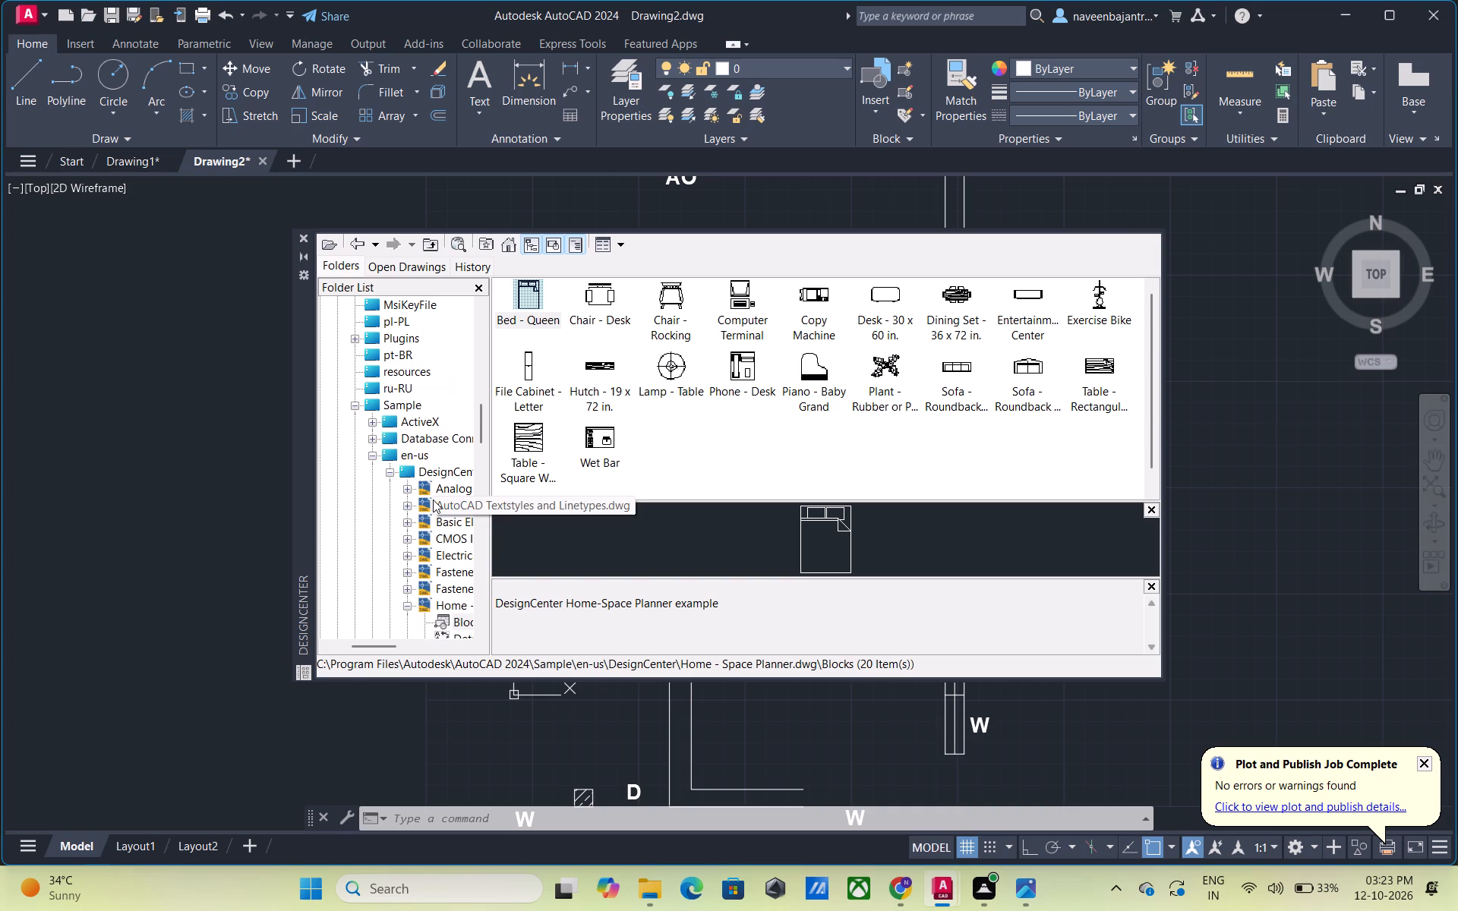
{"action": "scroll", "coordinate": [433, 500], "scroll_direction": "up", "scroll_amount": 2}
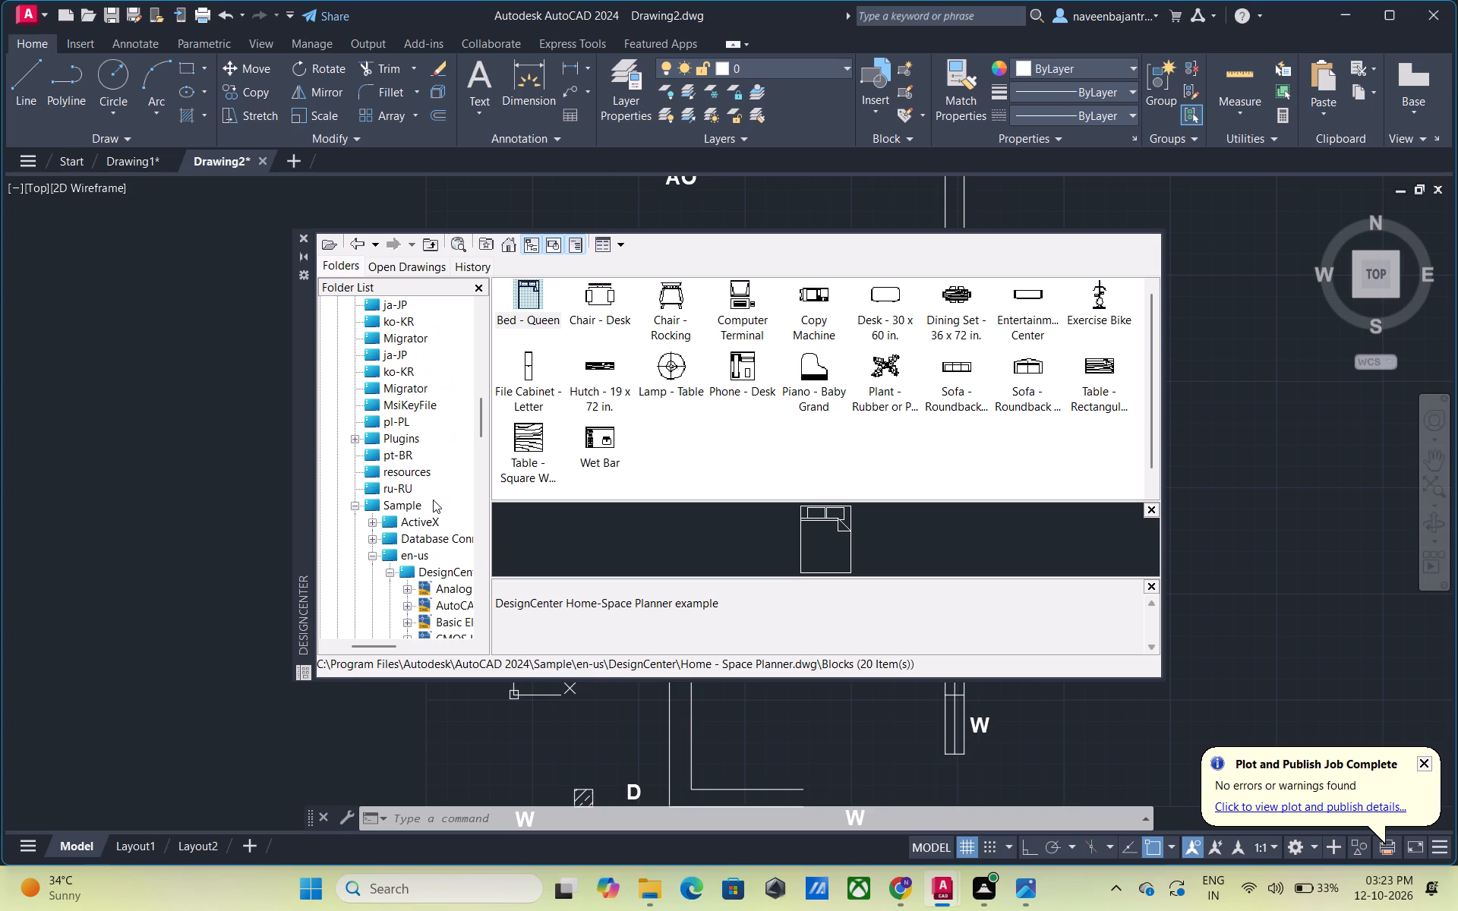
{"action": "scroll", "coordinate": [433, 500], "scroll_direction": "up", "scroll_amount": 1}
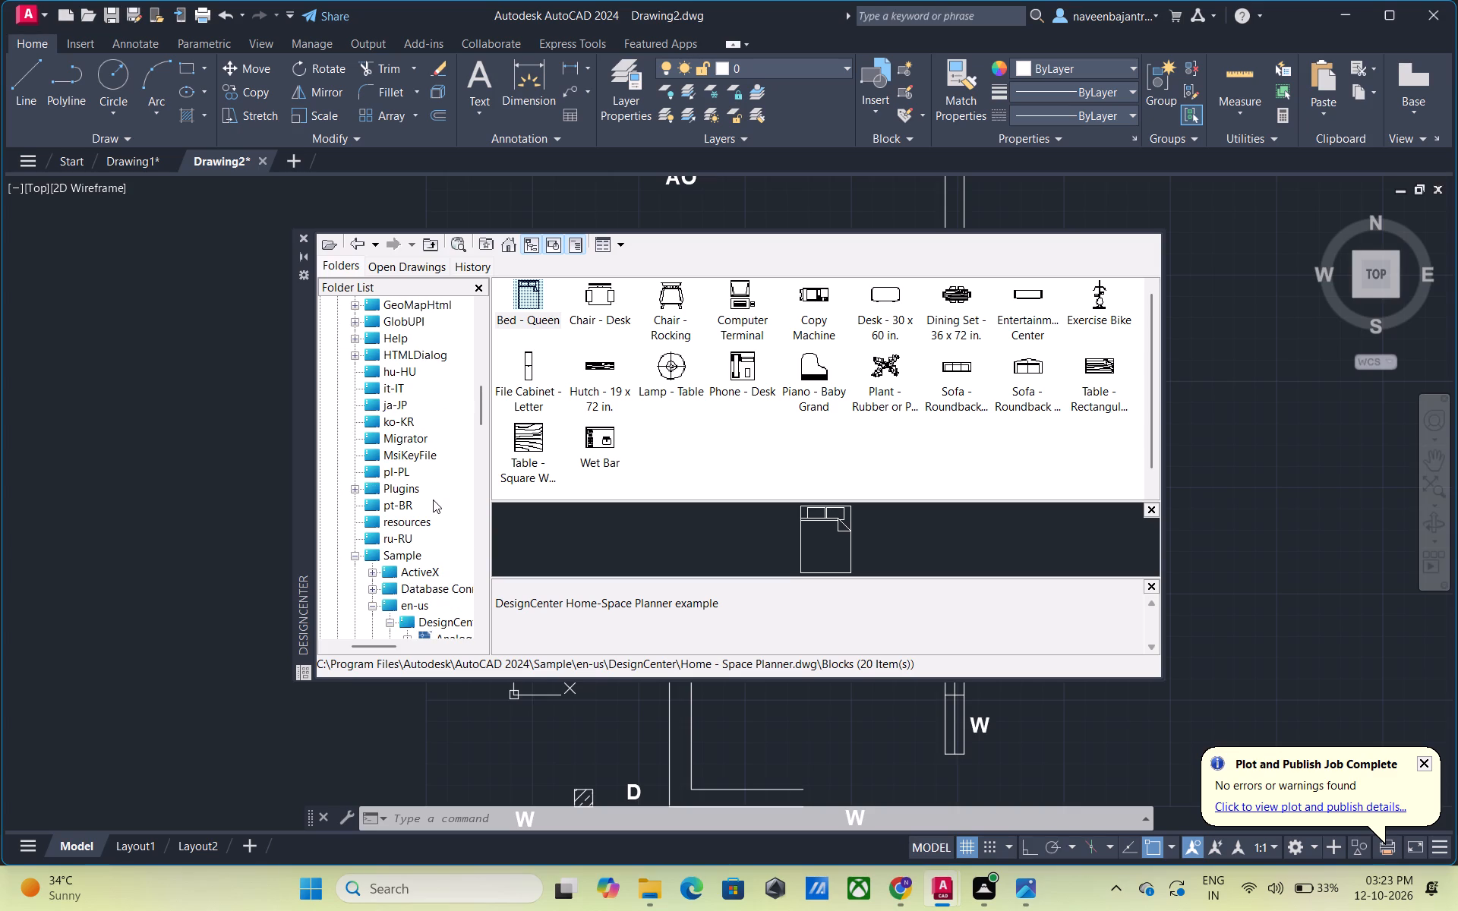
{"action": "scroll", "coordinate": [433, 500], "scroll_direction": "up", "scroll_amount": 1}
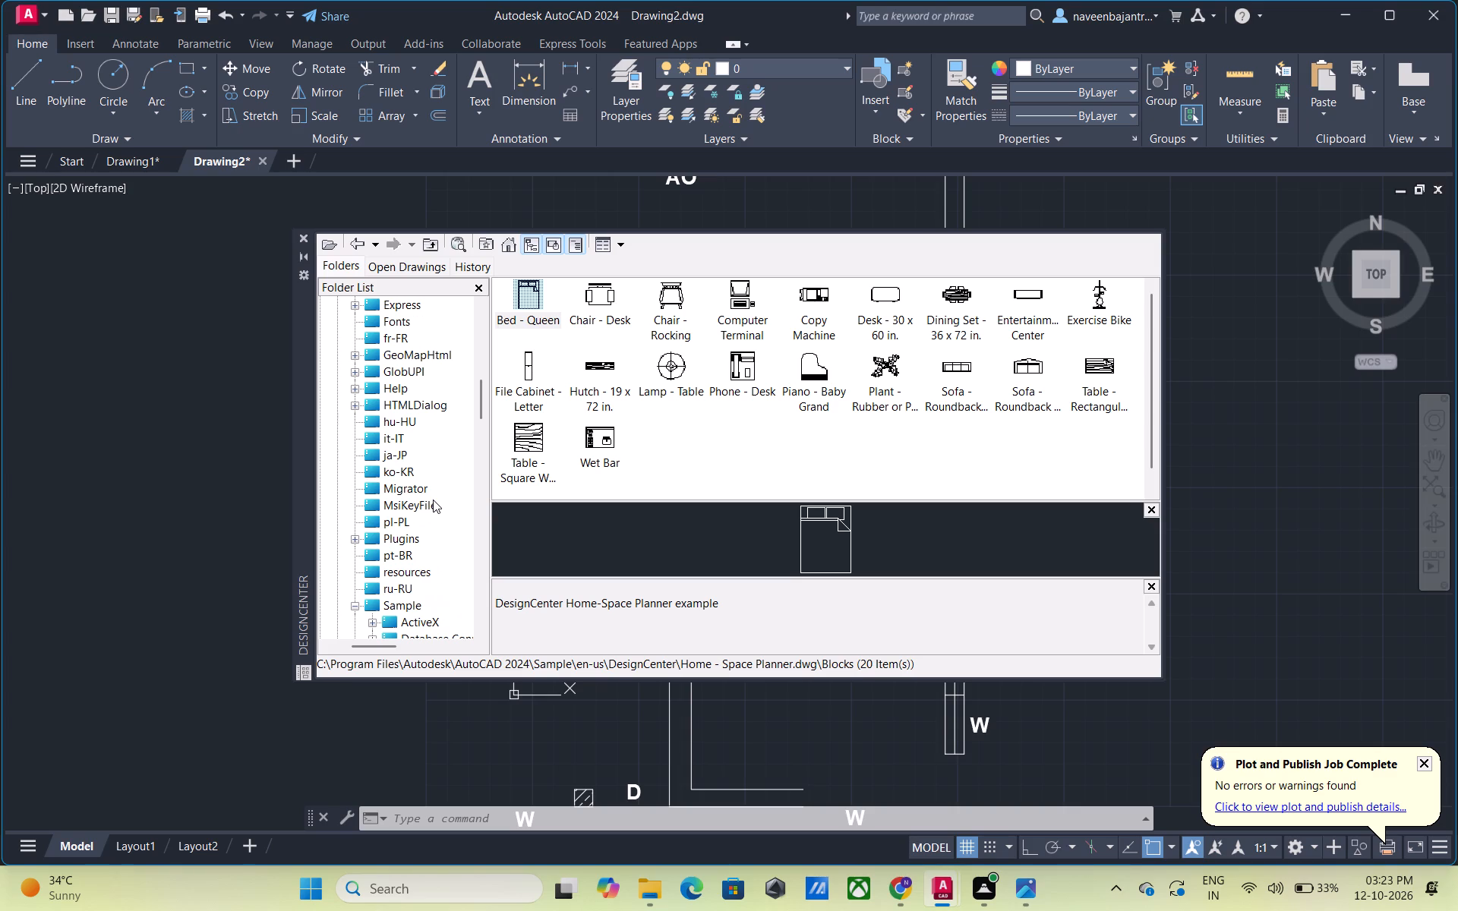
{"action": "scroll", "coordinate": [433, 500], "scroll_direction": "up", "scroll_amount": 1}
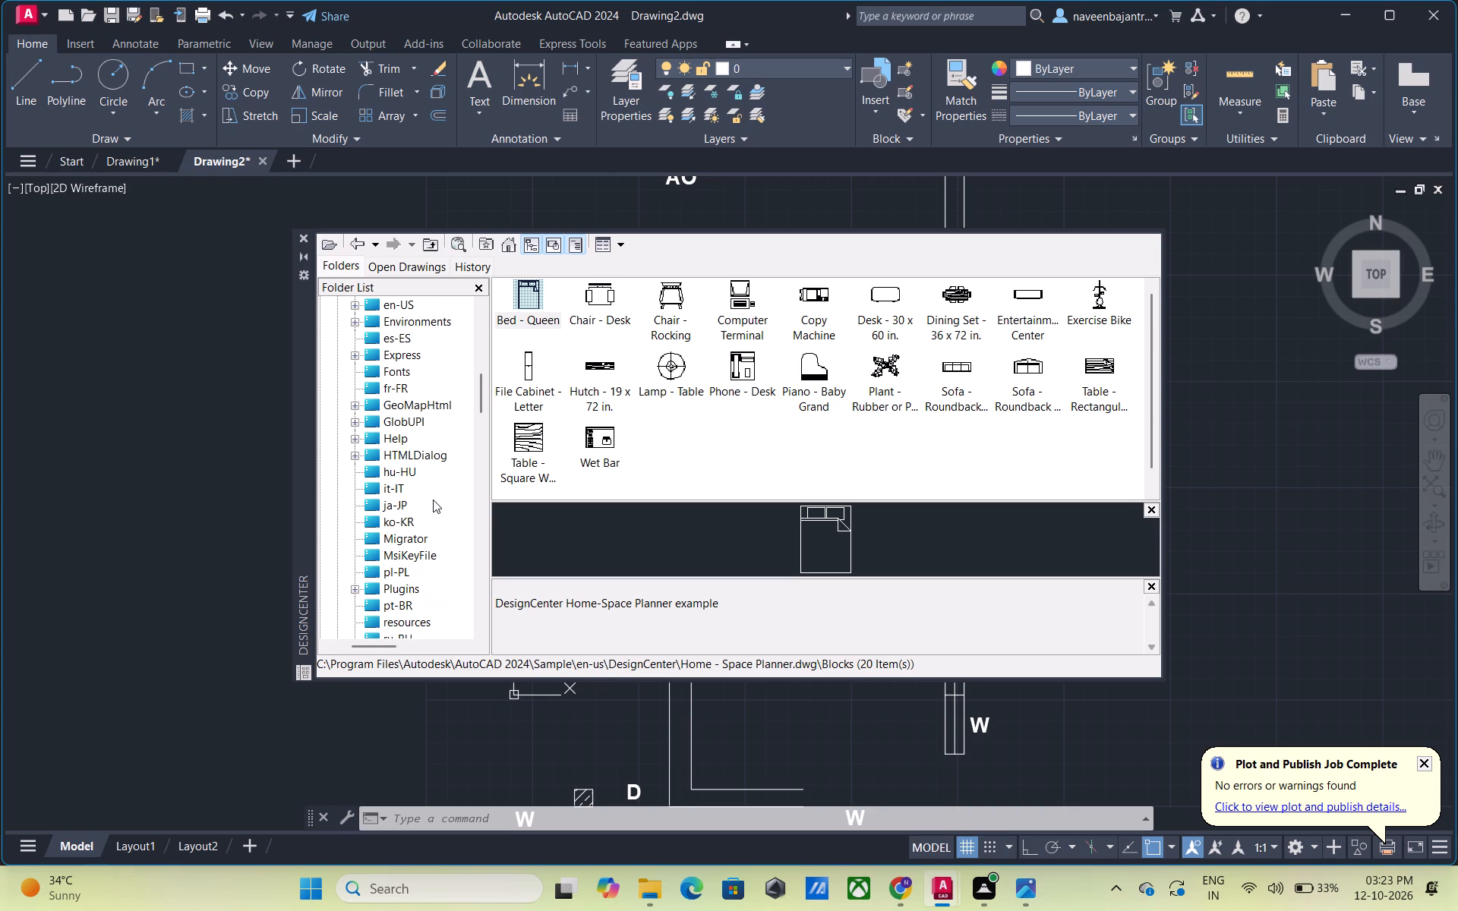
{"action": "scroll", "coordinate": [433, 500], "scroll_direction": "up", "scroll_amount": 2}
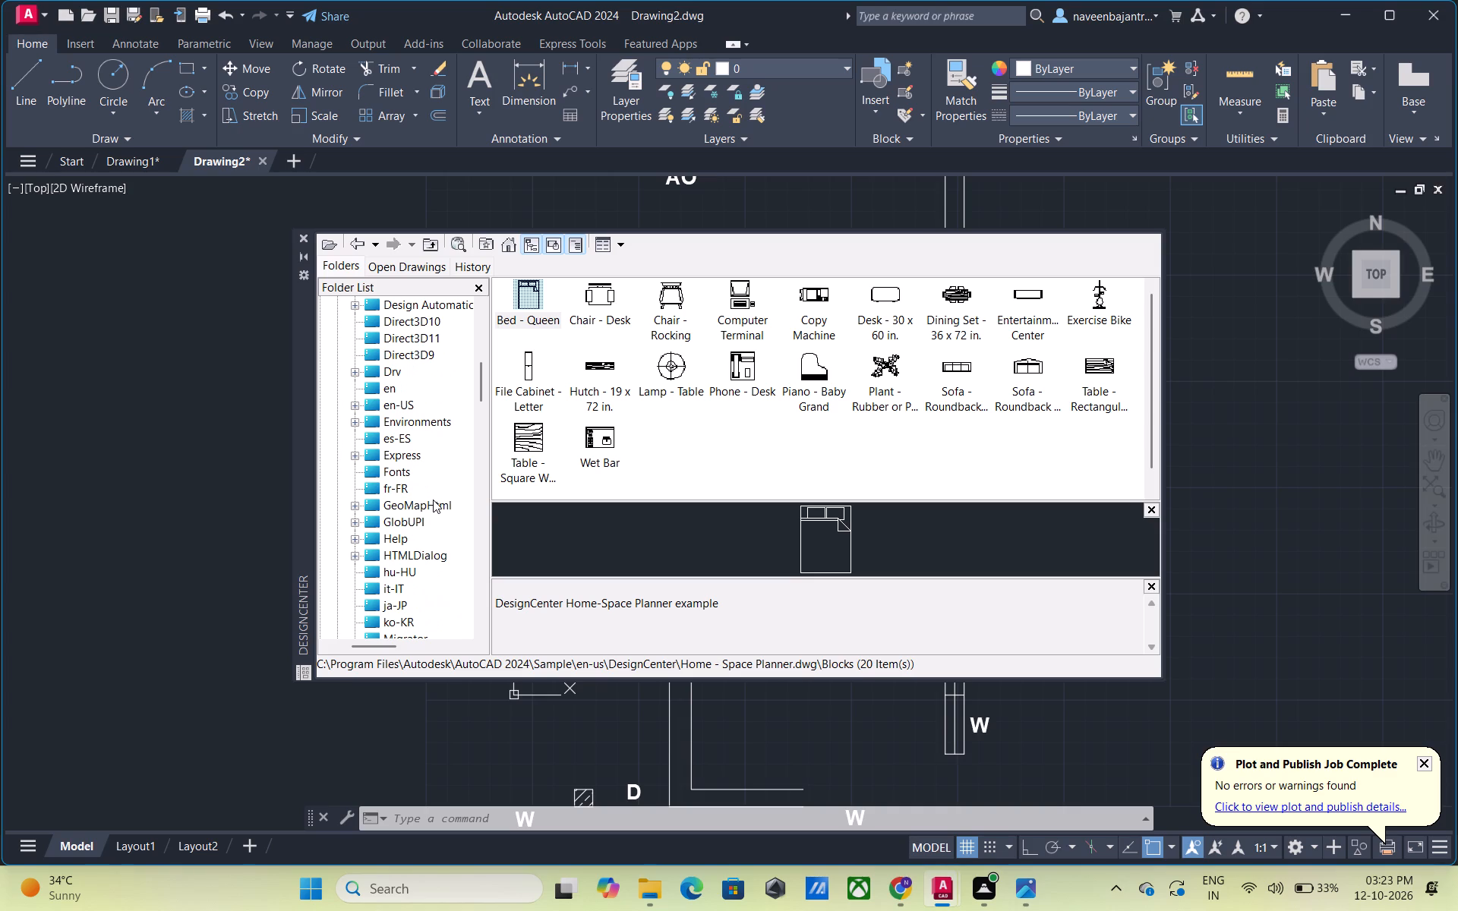
{"action": "scroll", "coordinate": [433, 500], "scroll_direction": "up", "scroll_amount": 1}
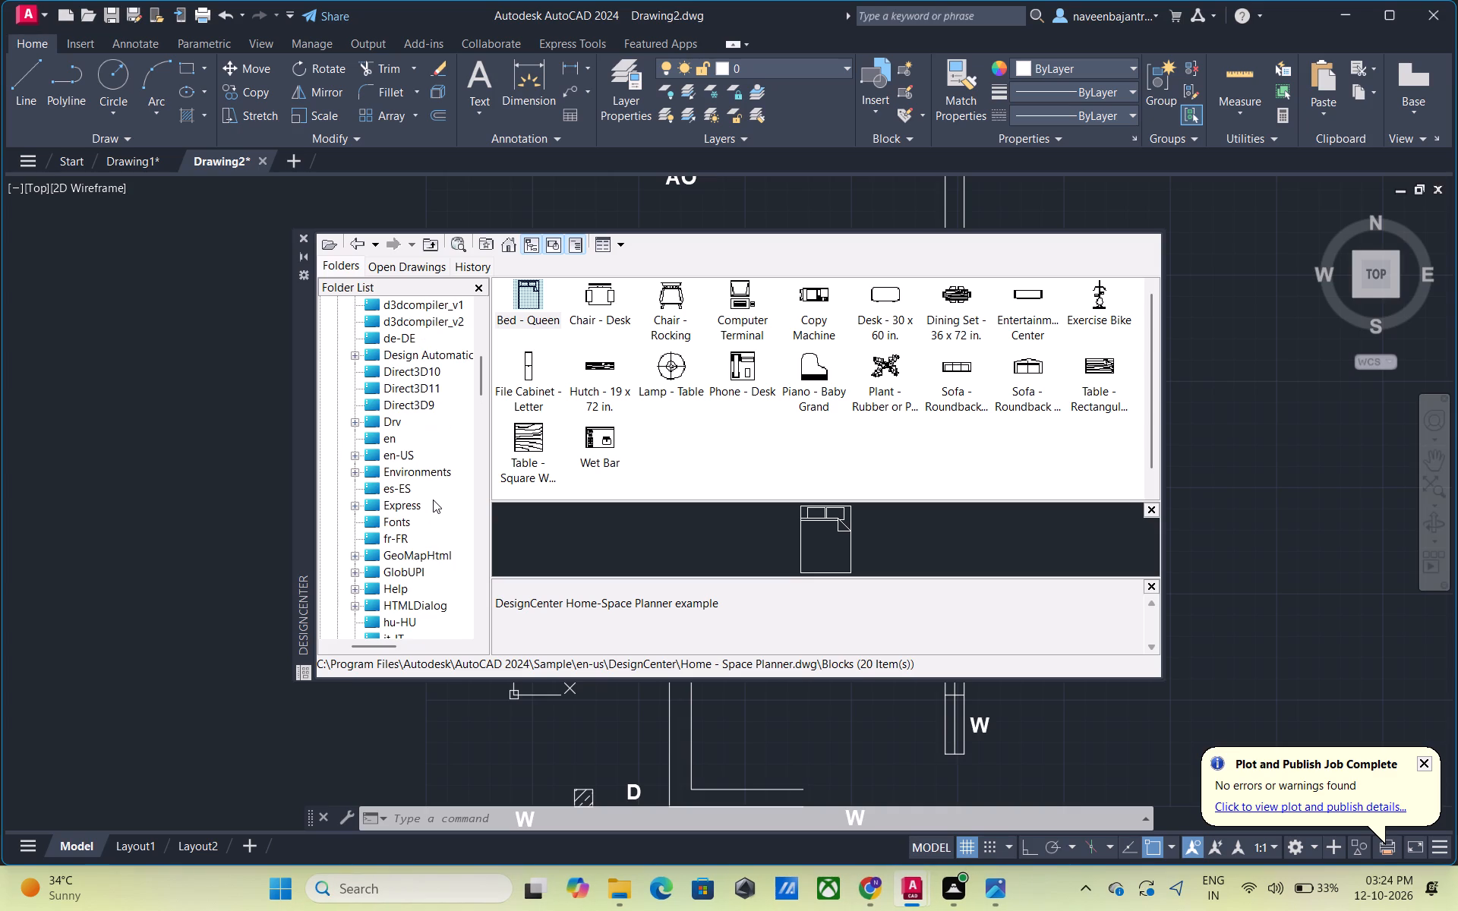
{"action": "scroll", "coordinate": [433, 500], "scroll_direction": "up", "scroll_amount": 3}
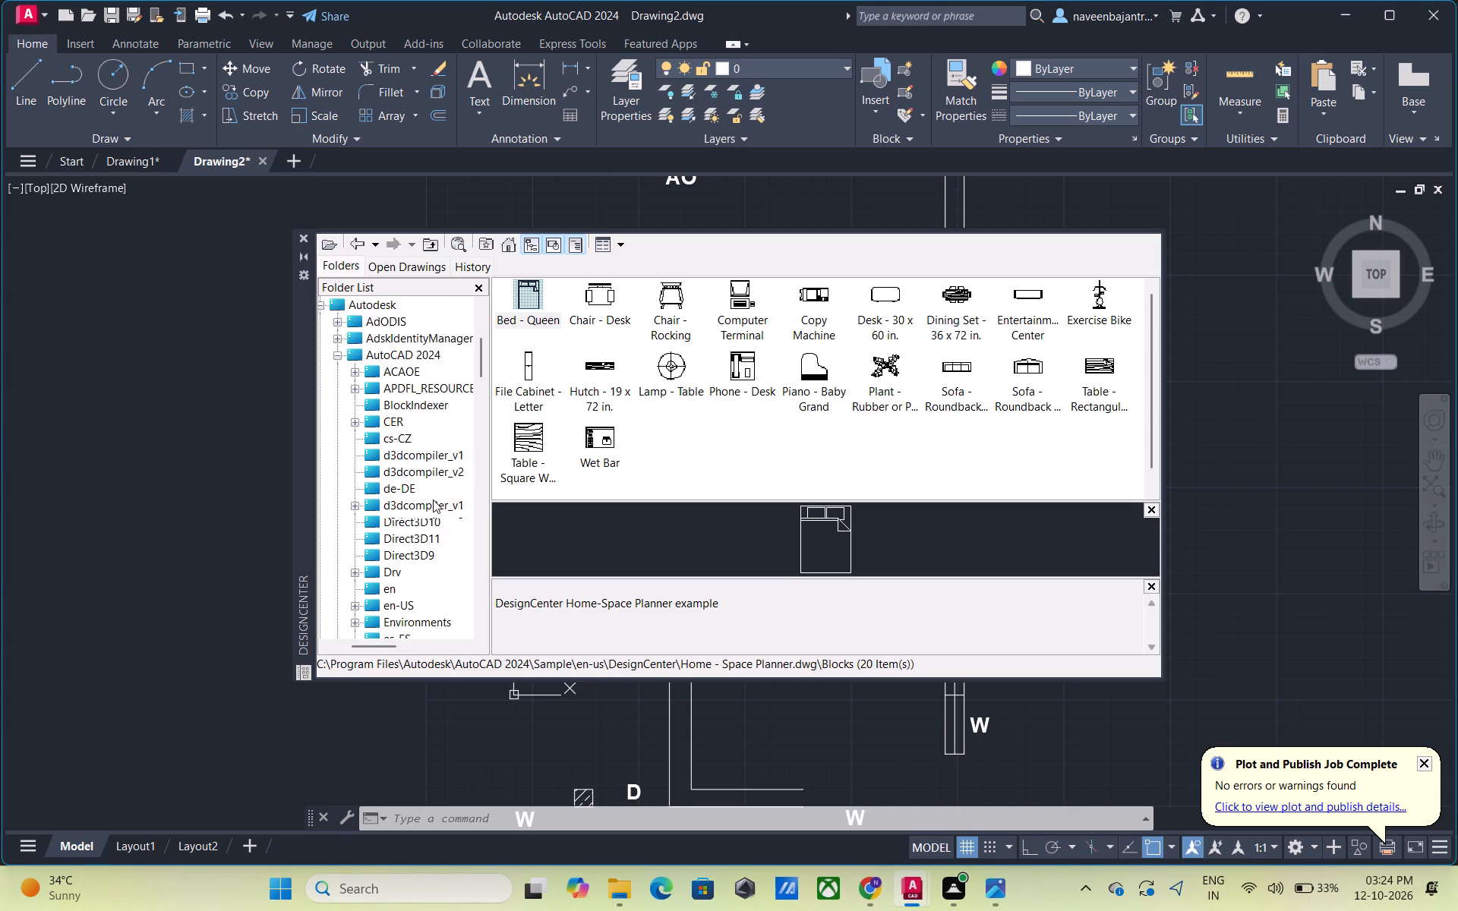
{"action": "scroll", "coordinate": [433, 500], "scroll_direction": "up", "scroll_amount": 13}
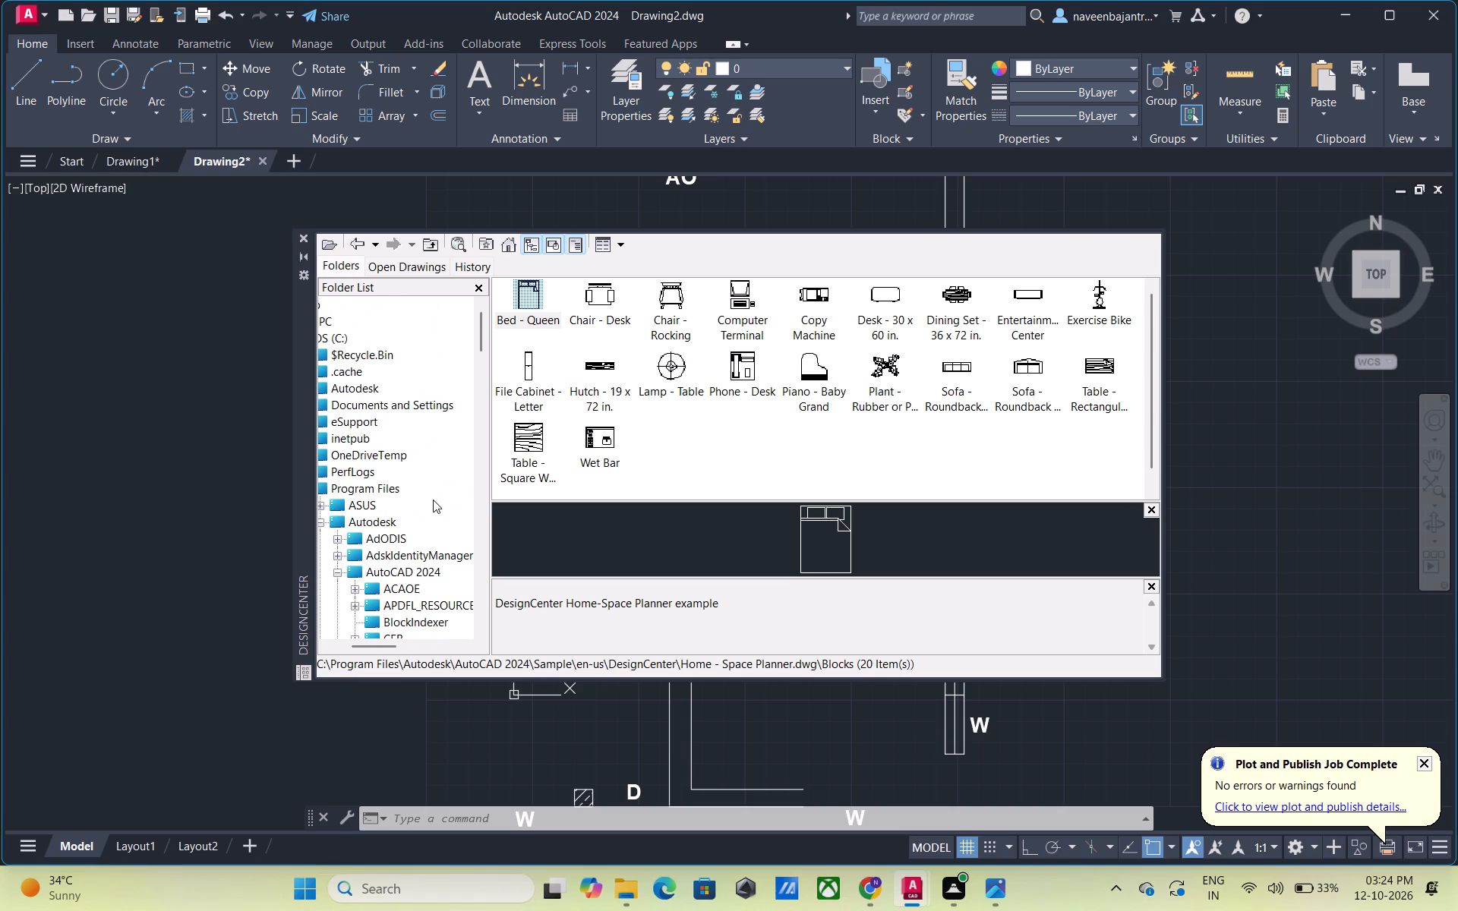
Look down the DesignCenter folder tree from the C: drive's top-level folders through the AutoCAD 2024 subfolders to Sample.
{"action": "scroll", "coordinate": [433, 500], "scroll_direction": "up", "scroll_amount": 13}
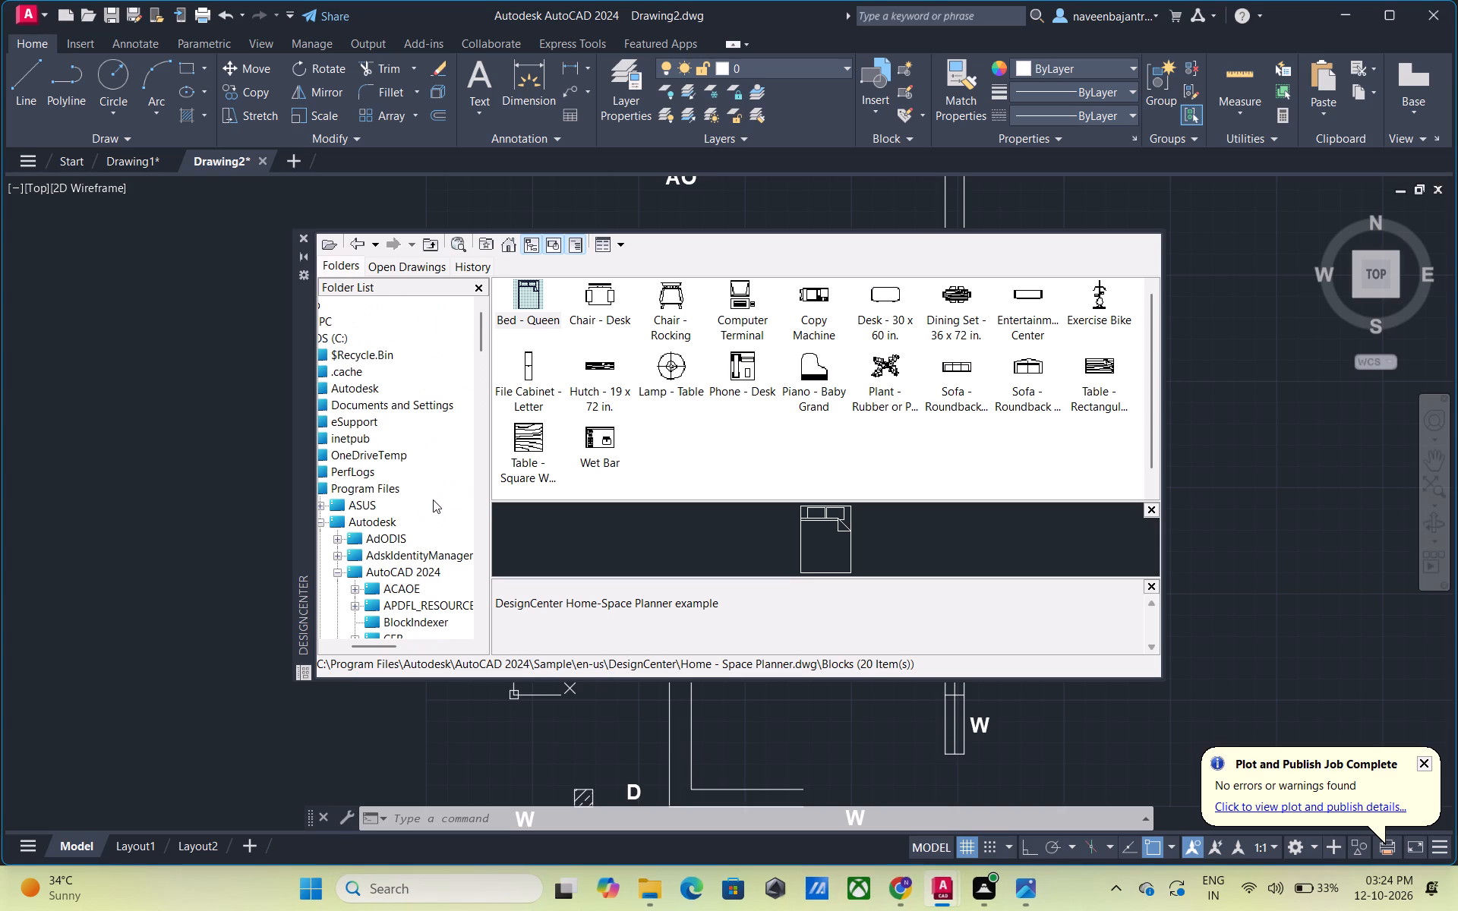
{"action": "scroll", "coordinate": [433, 500], "scroll_direction": "down", "scroll_amount": 1}
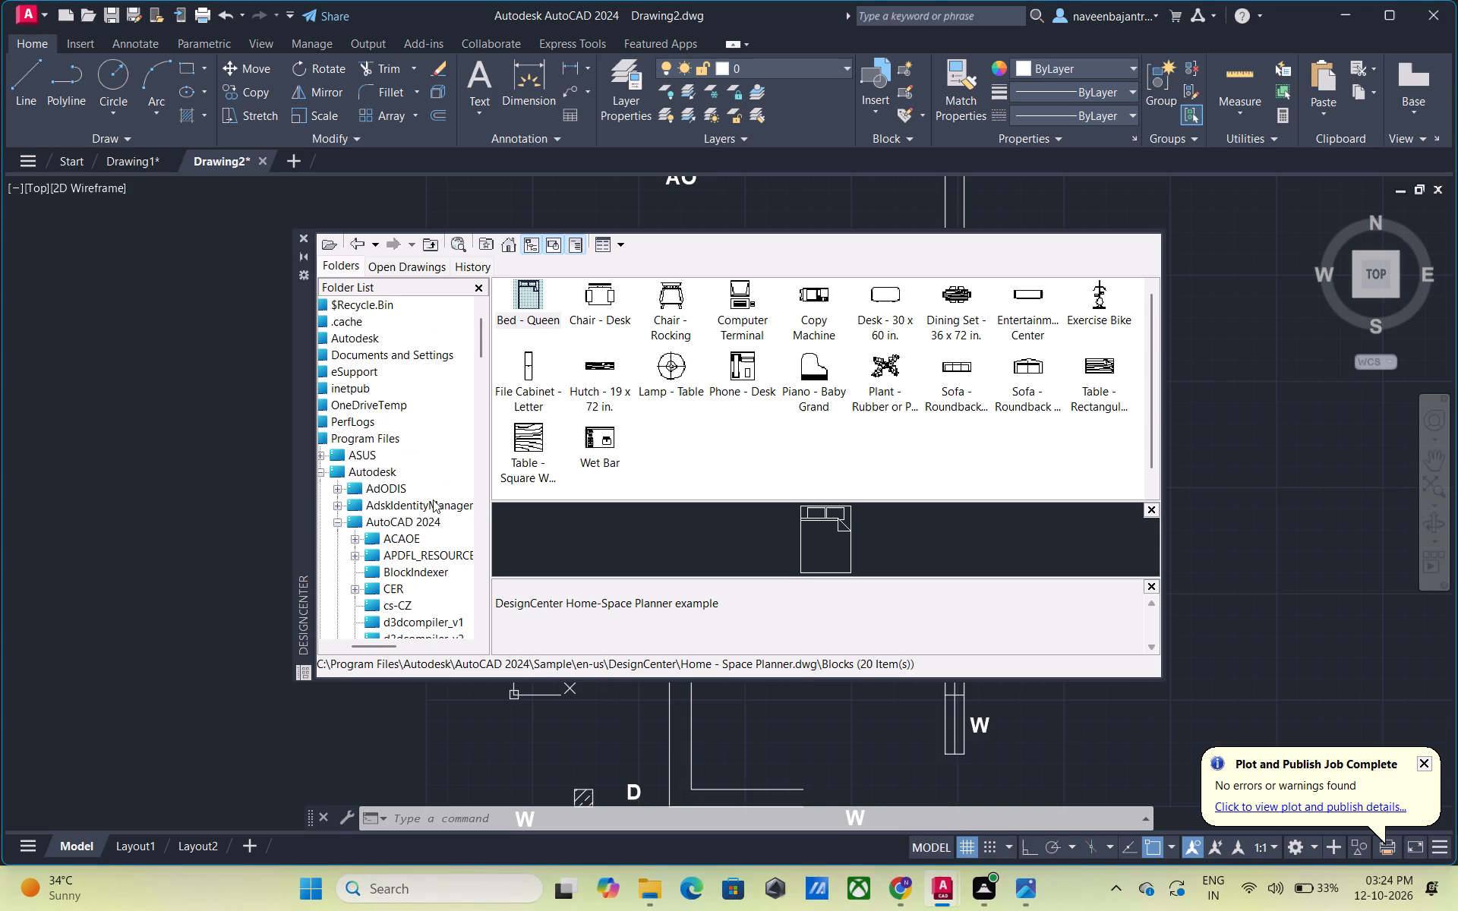
{"action": "scroll", "coordinate": [433, 500], "scroll_direction": "down", "scroll_amount": 2}
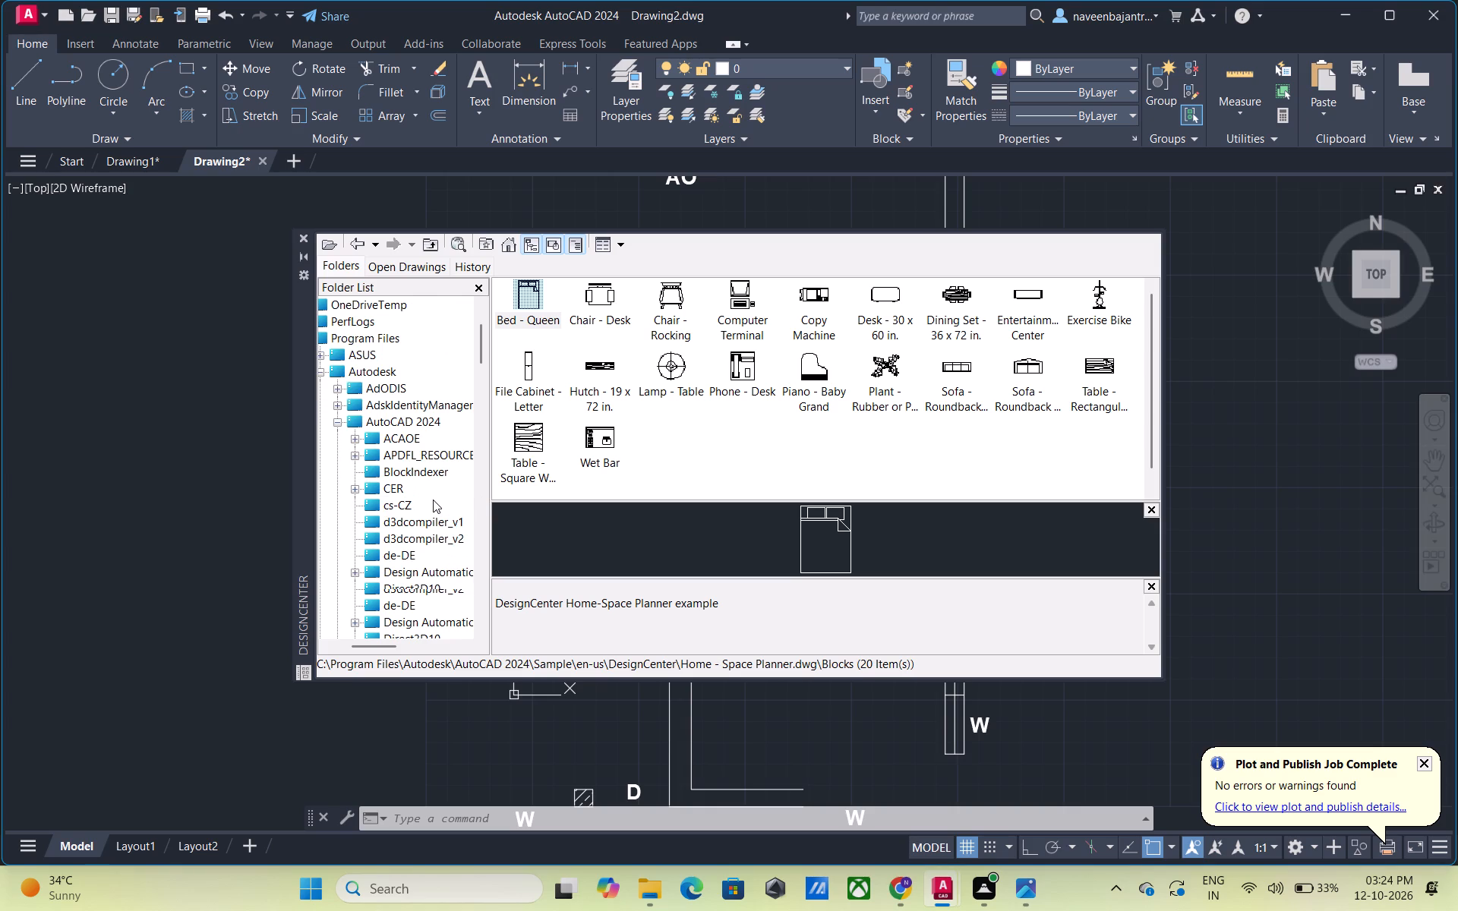
{"action": "scroll", "coordinate": [433, 500], "scroll_direction": "down", "scroll_amount": 1}
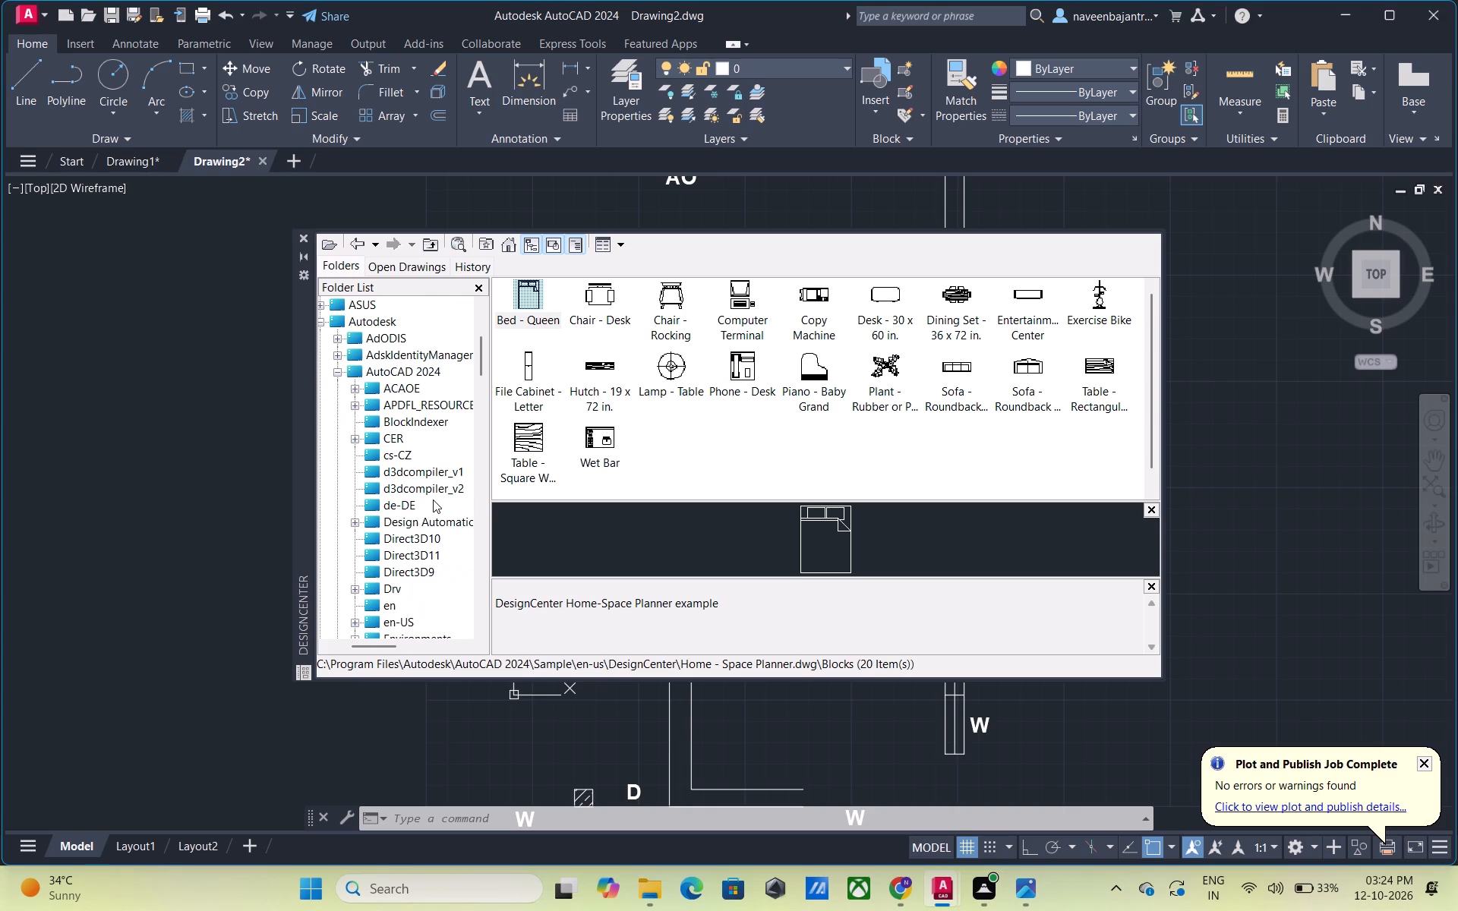
{"action": "scroll", "coordinate": [433, 500], "scroll_direction": "down", "scroll_amount": 1}
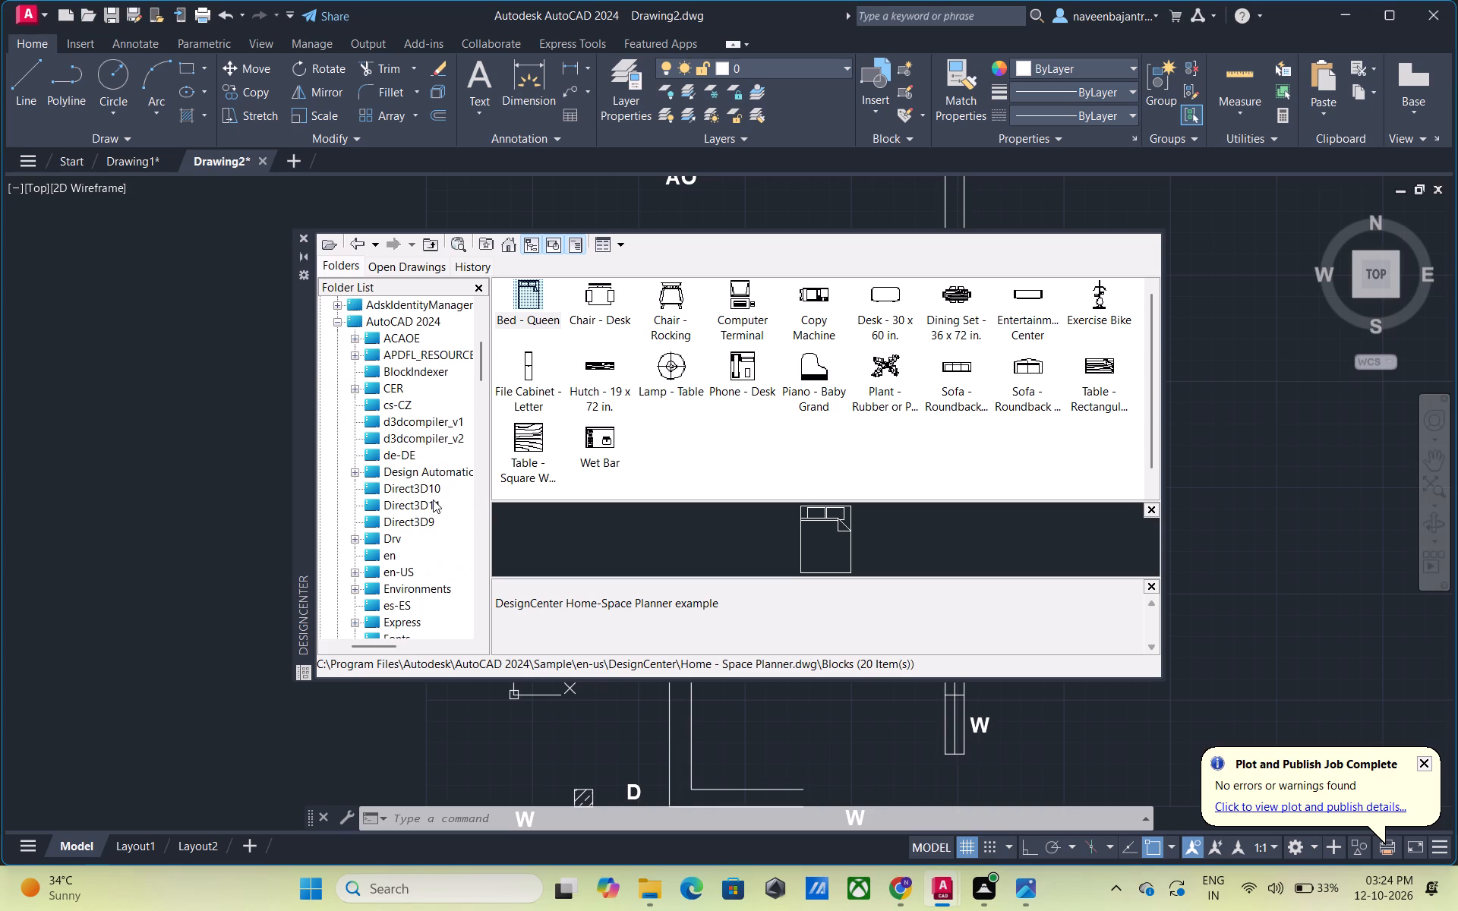
{"action": "scroll", "coordinate": [433, 500], "scroll_direction": "down", "scroll_amount": 1}
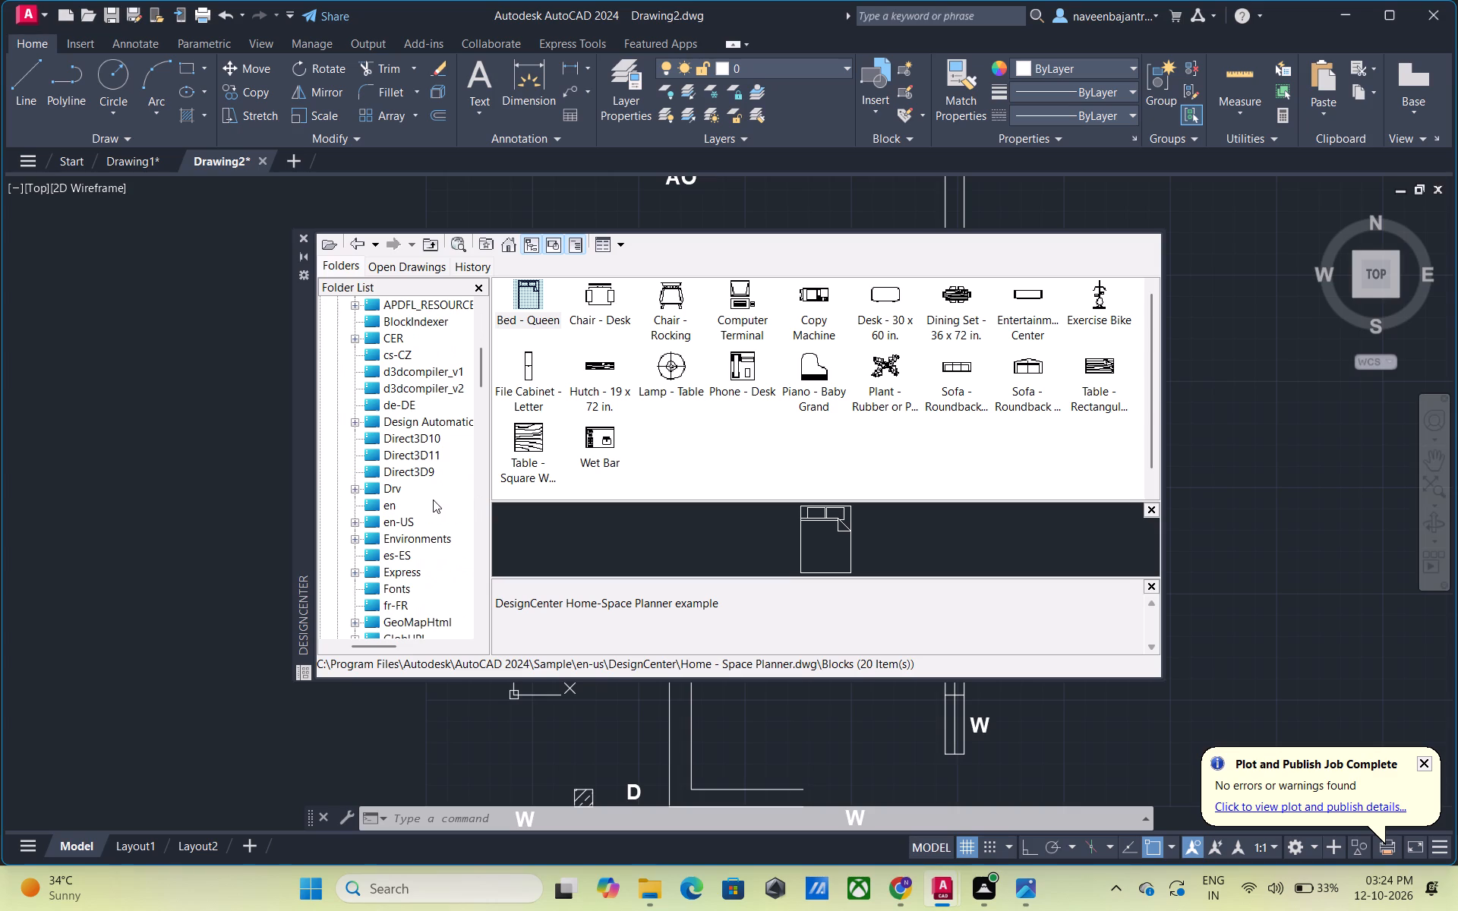
{"action": "scroll", "coordinate": [433, 500], "scroll_direction": "down", "scroll_amount": 1}
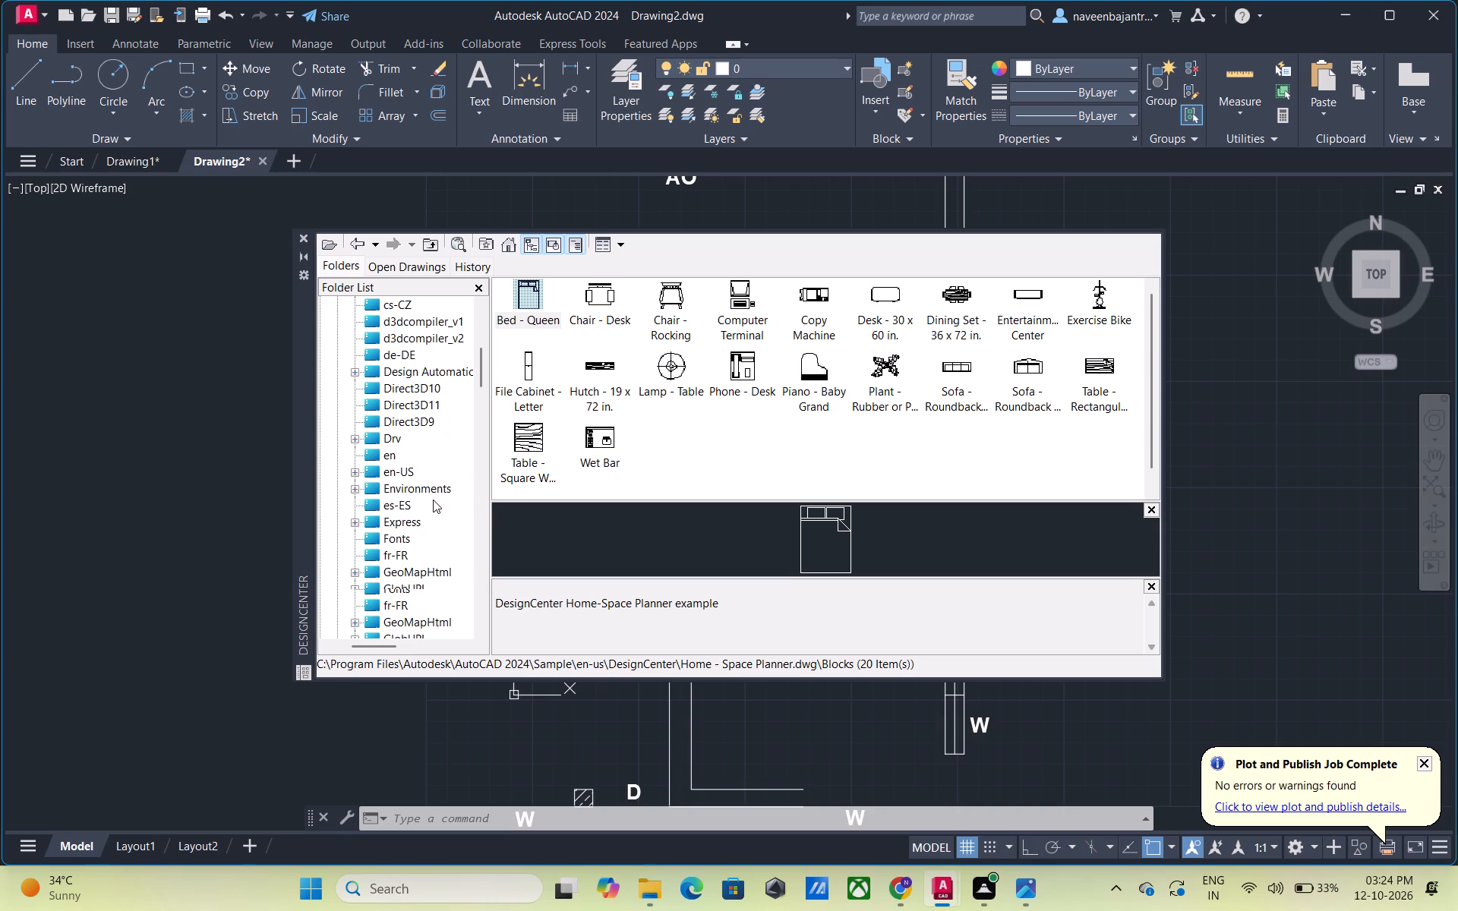
{"action": "scroll", "coordinate": [433, 500], "scroll_direction": "down", "scroll_amount": 1}
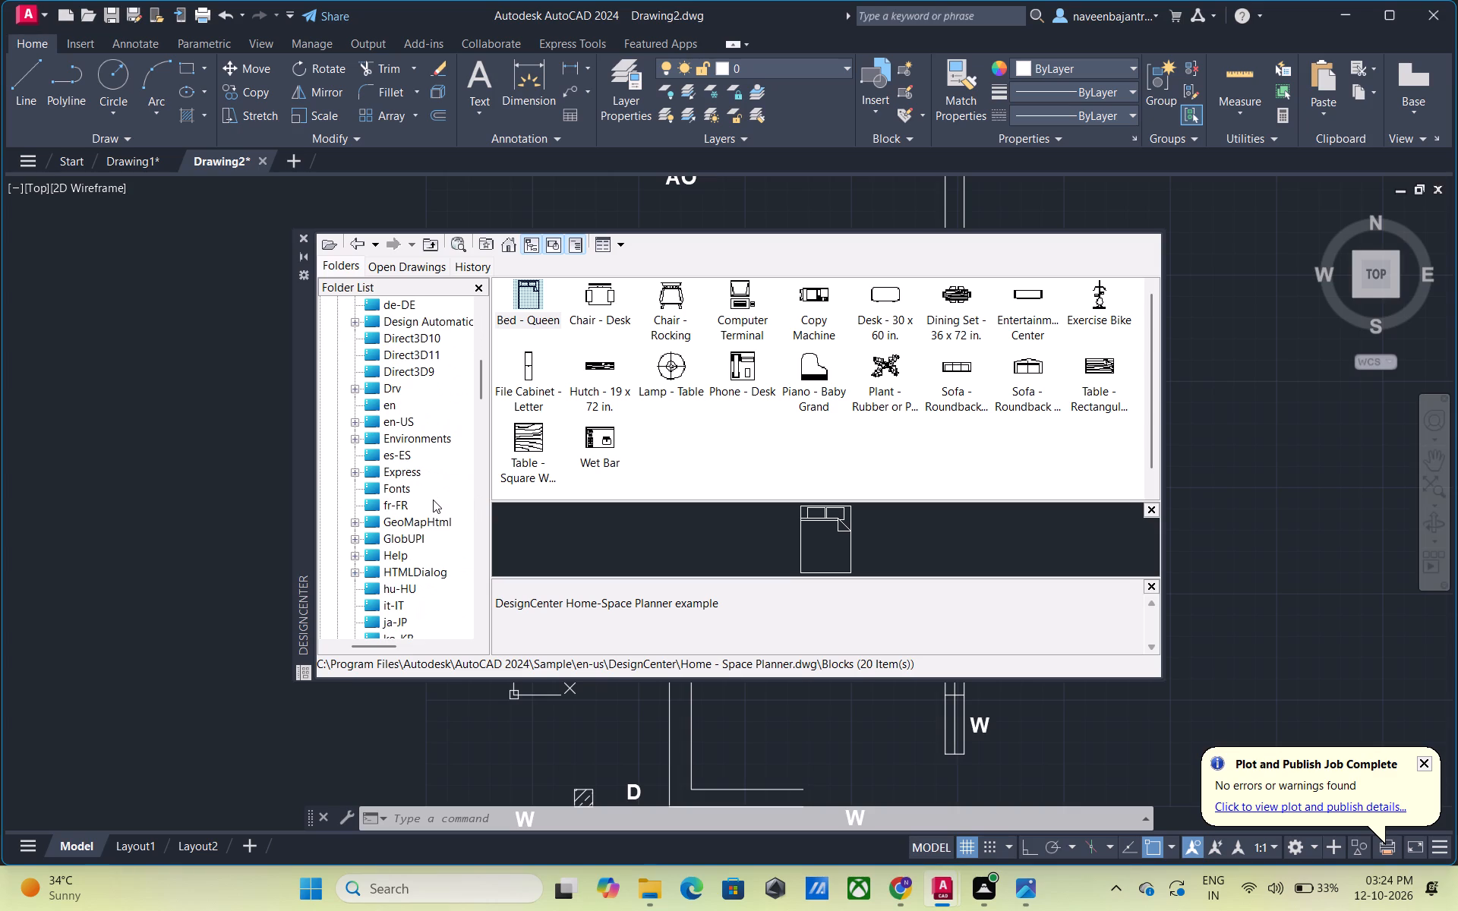
{"action": "scroll", "coordinate": [433, 500], "scroll_direction": "down", "scroll_amount": 1}
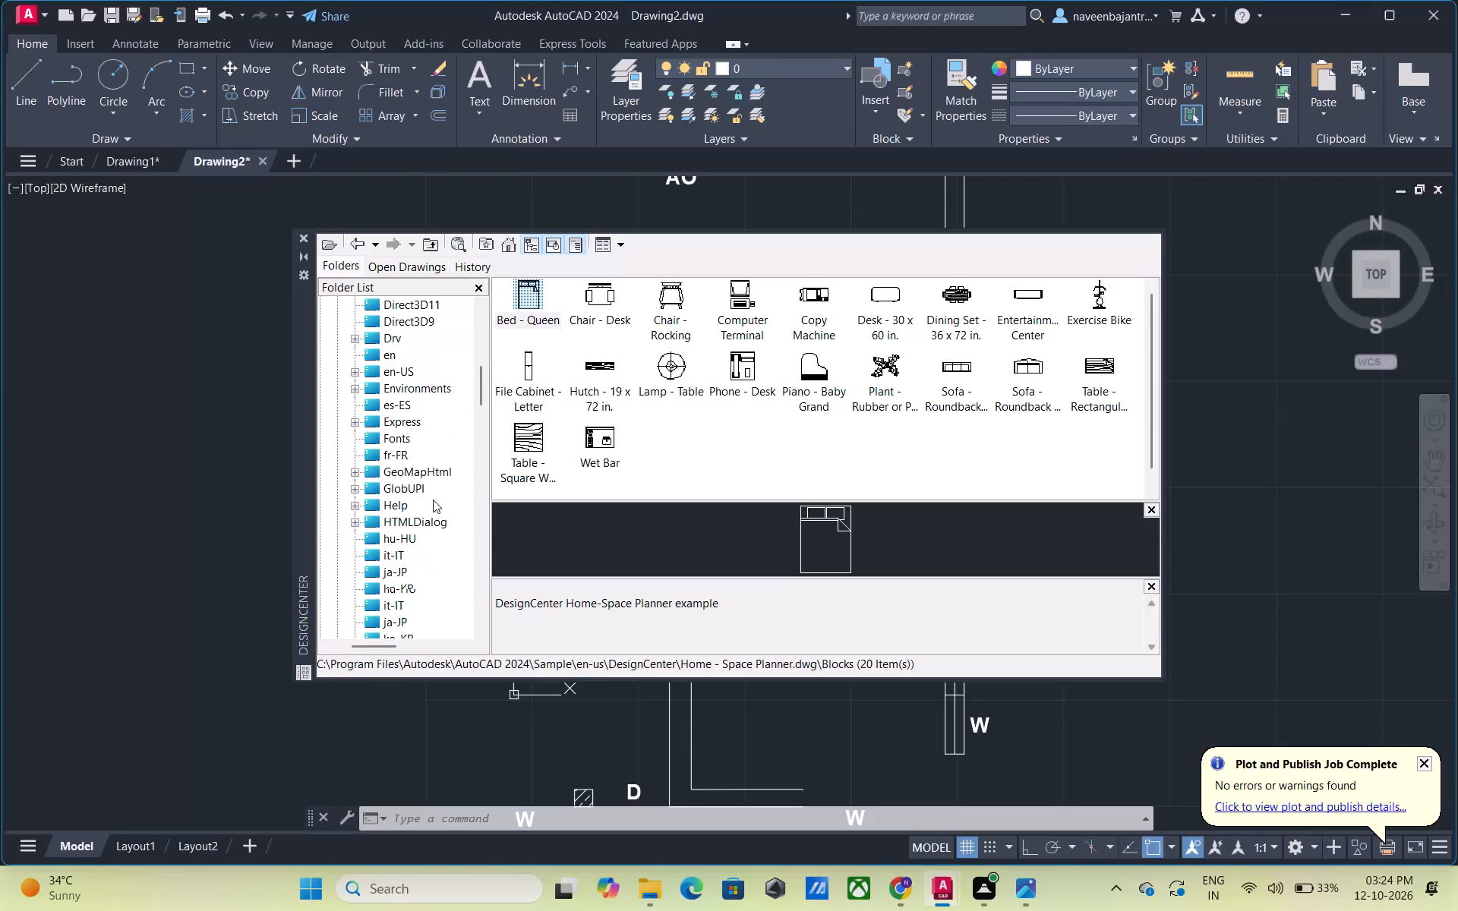
{"action": "scroll", "coordinate": [433, 500], "scroll_direction": "down", "scroll_amount": 1}
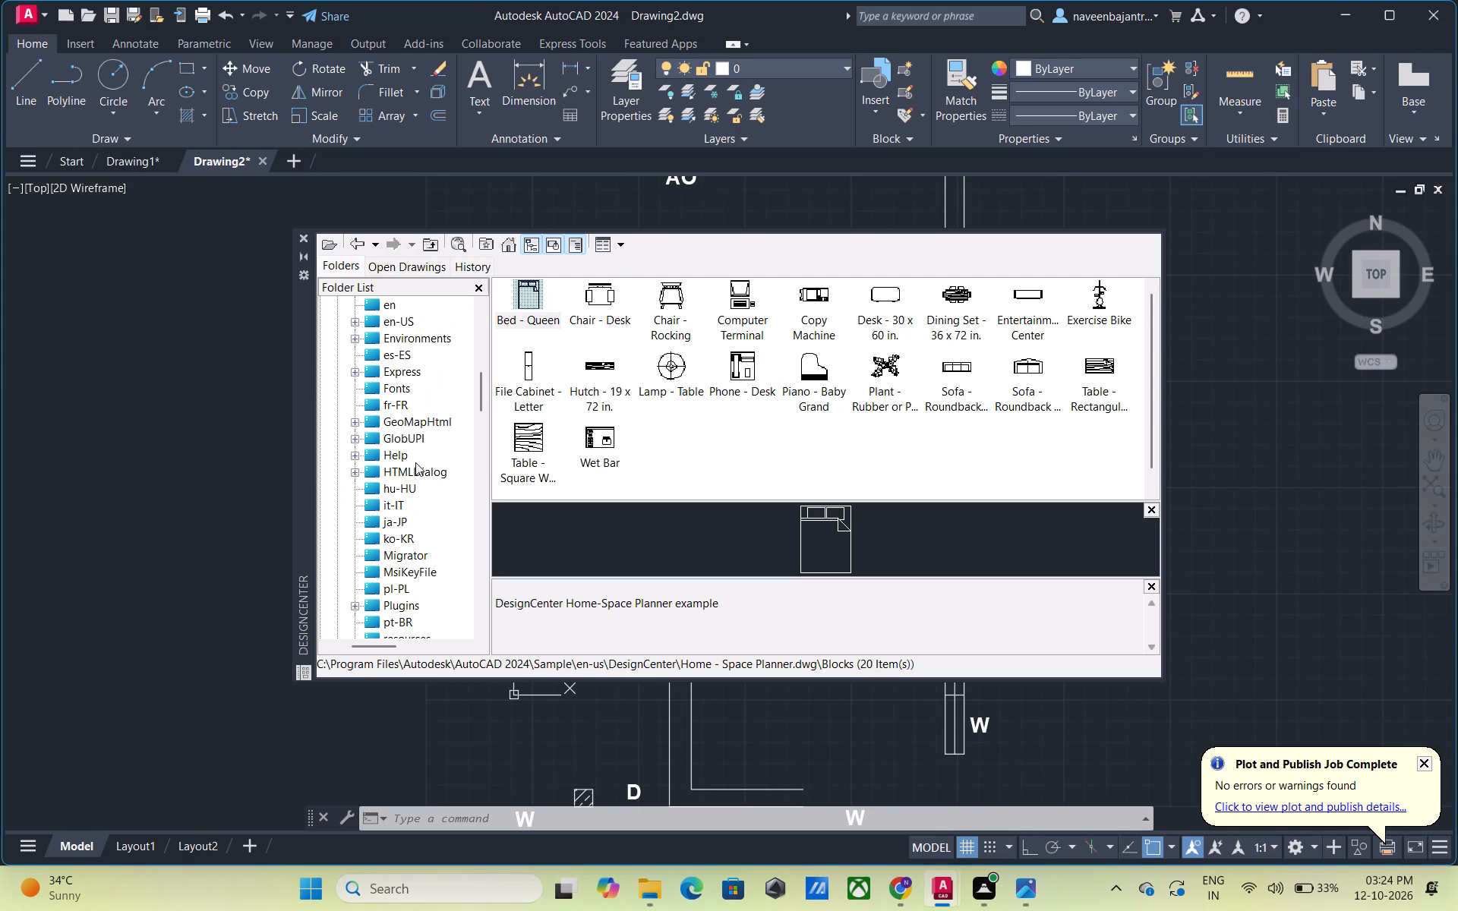
{"action": "scroll", "coordinate": [415, 462], "scroll_direction": "down", "scroll_amount": 1}
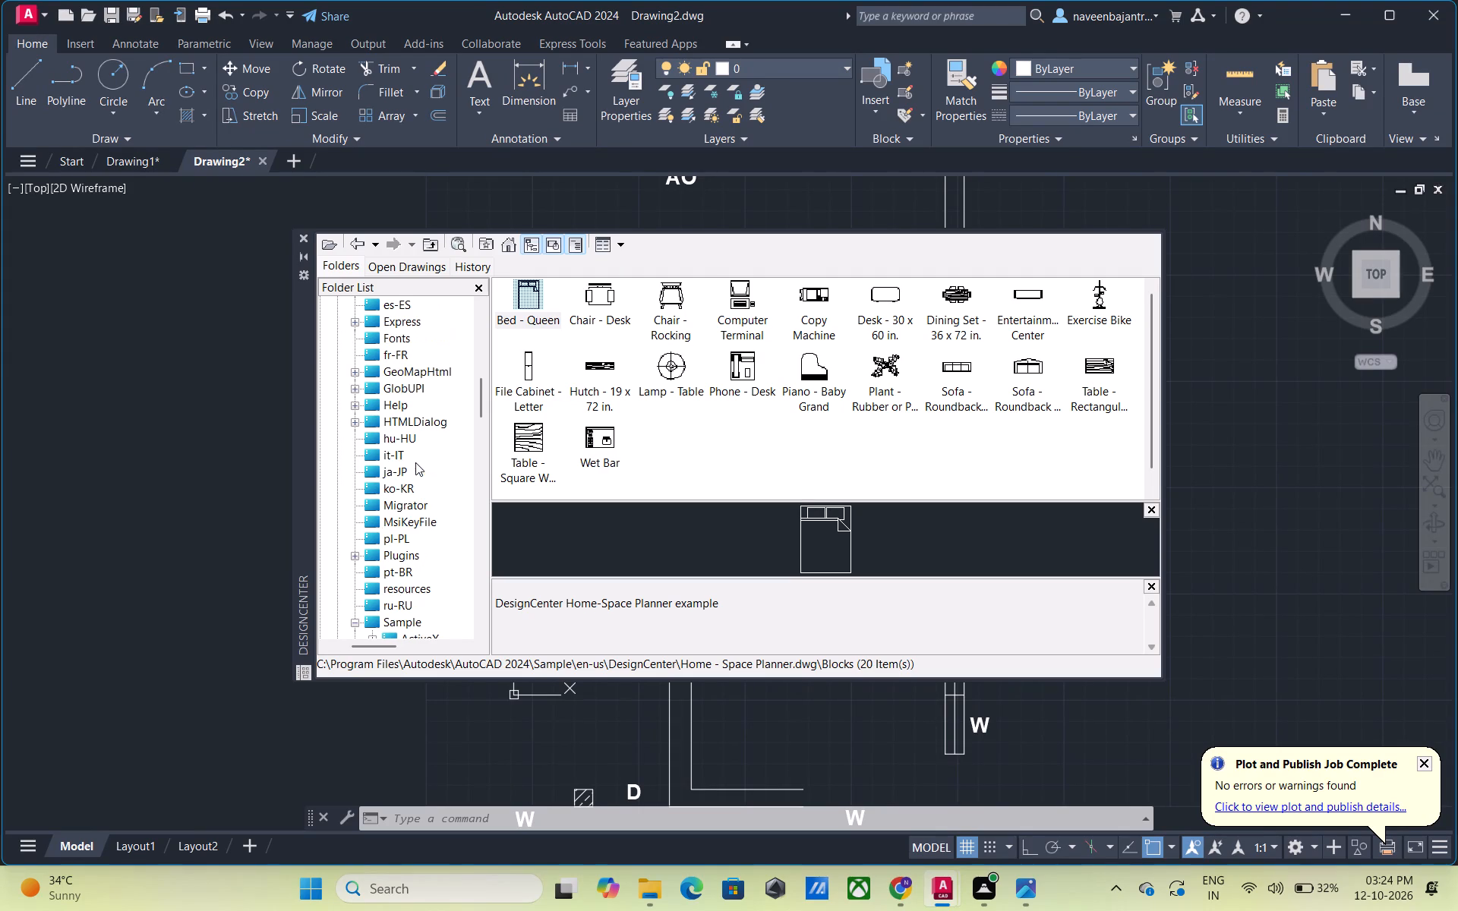
Look through the en-us DesignCenter sample drawings, from Analog past the Home - Space Planner contents to Welding.
{"action": "scroll", "coordinate": [415, 462], "scroll_direction": "down", "scroll_amount": 1}
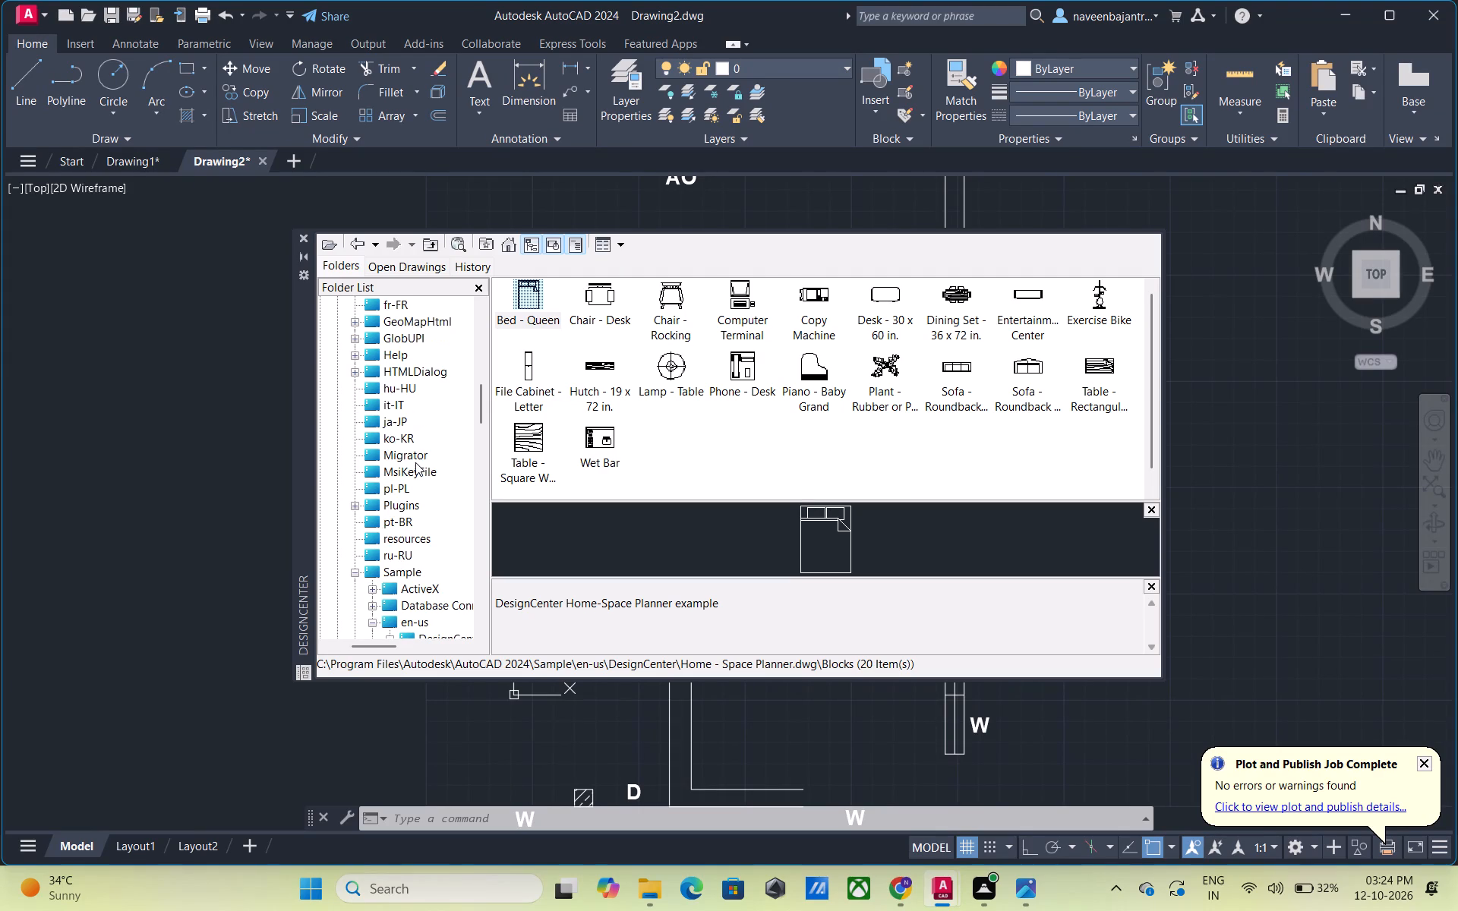
{"action": "scroll", "coordinate": [415, 462], "scroll_direction": "down", "scroll_amount": 1}
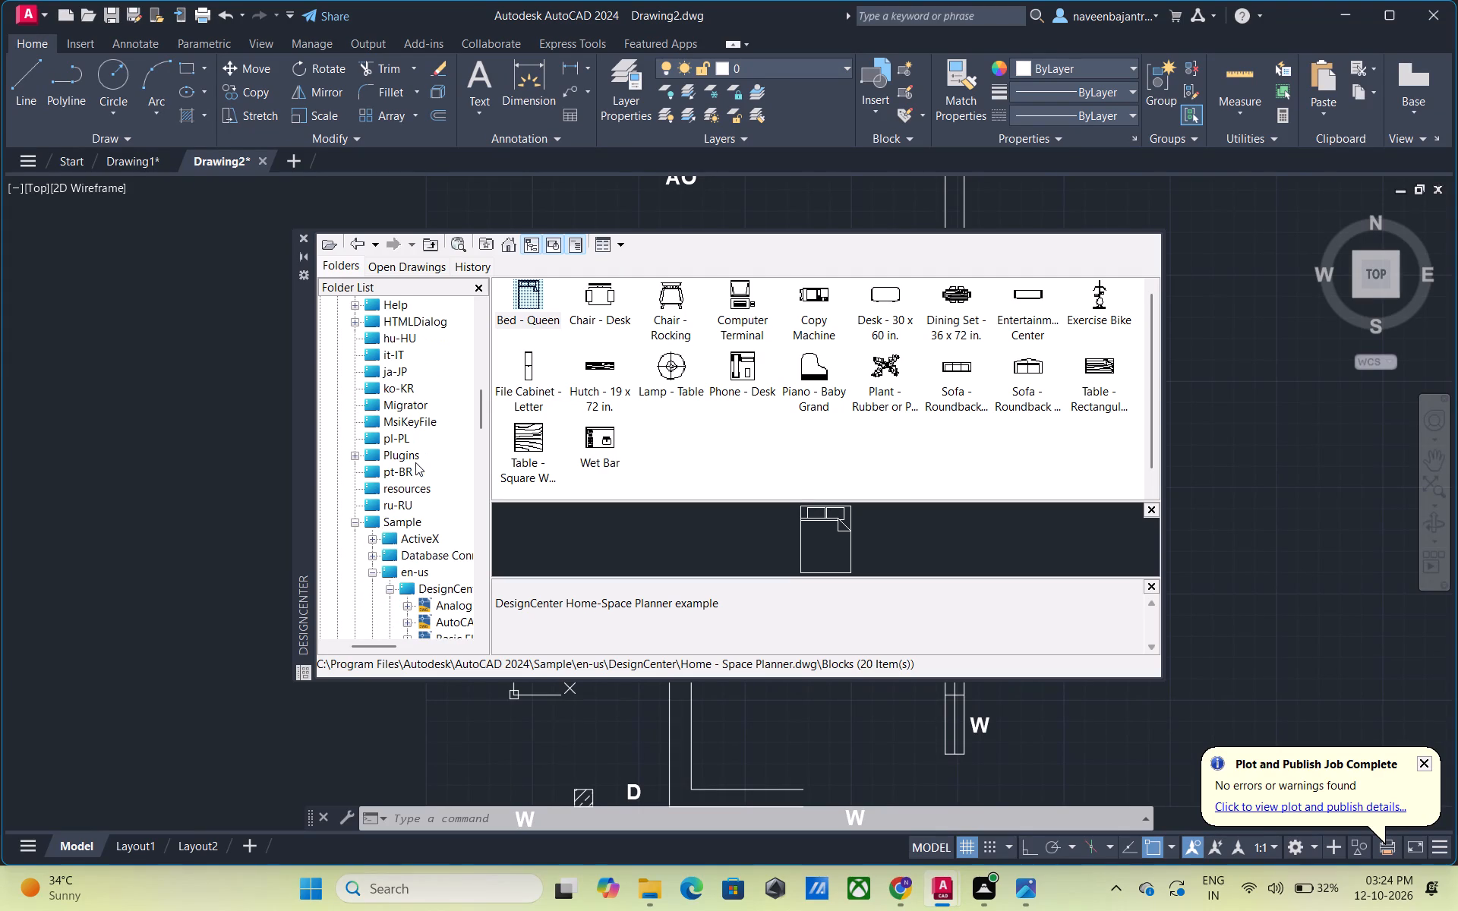
{"action": "scroll", "coordinate": [415, 462], "scroll_direction": "down", "scroll_amount": 1}
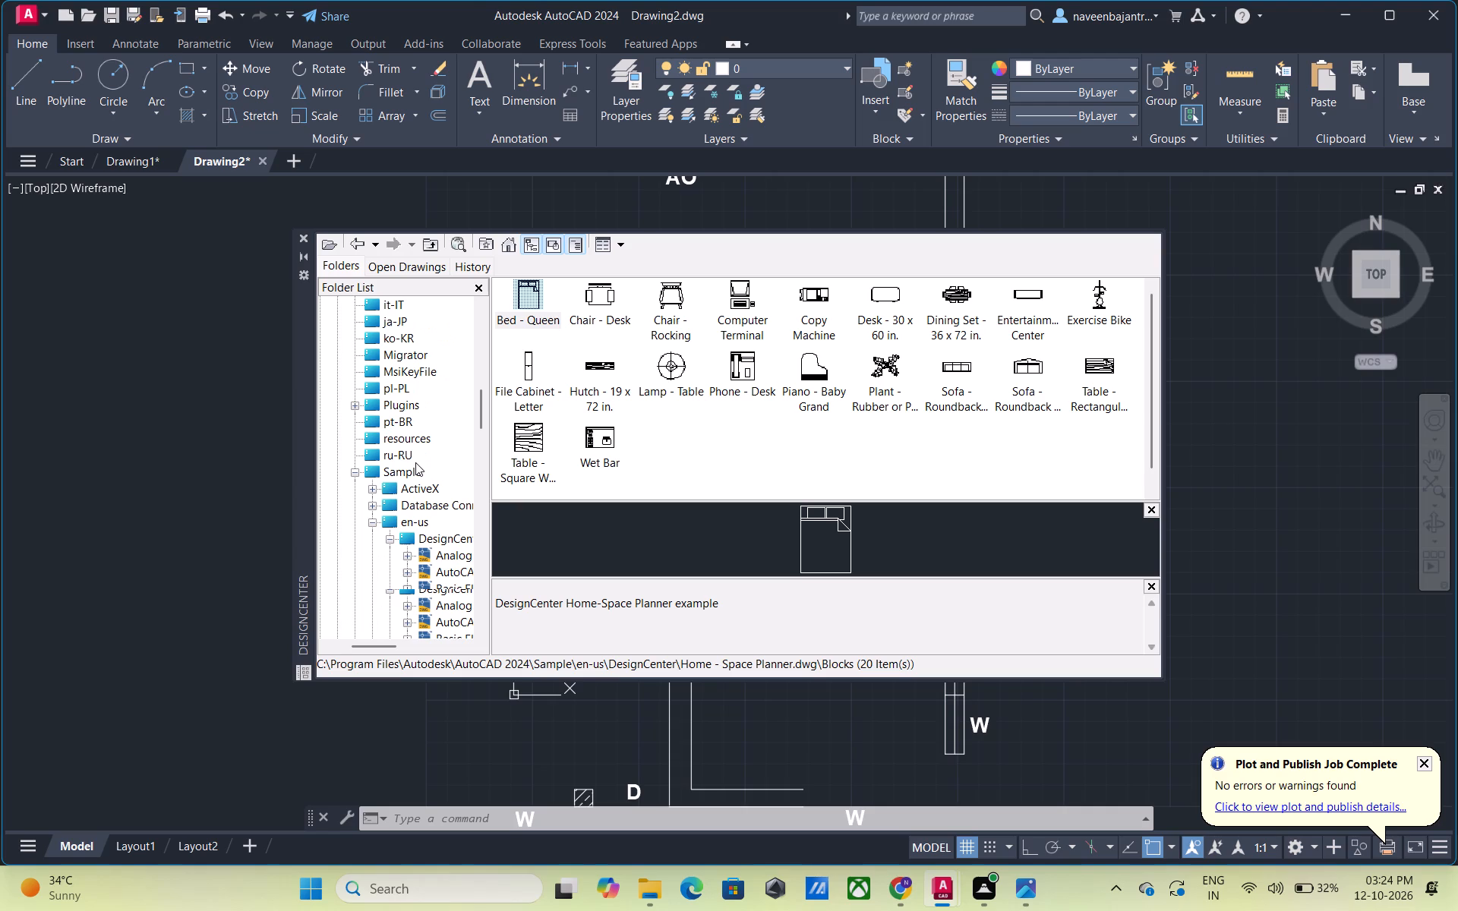
{"action": "scroll", "coordinate": [415, 462], "scroll_direction": "down", "scroll_amount": 1}
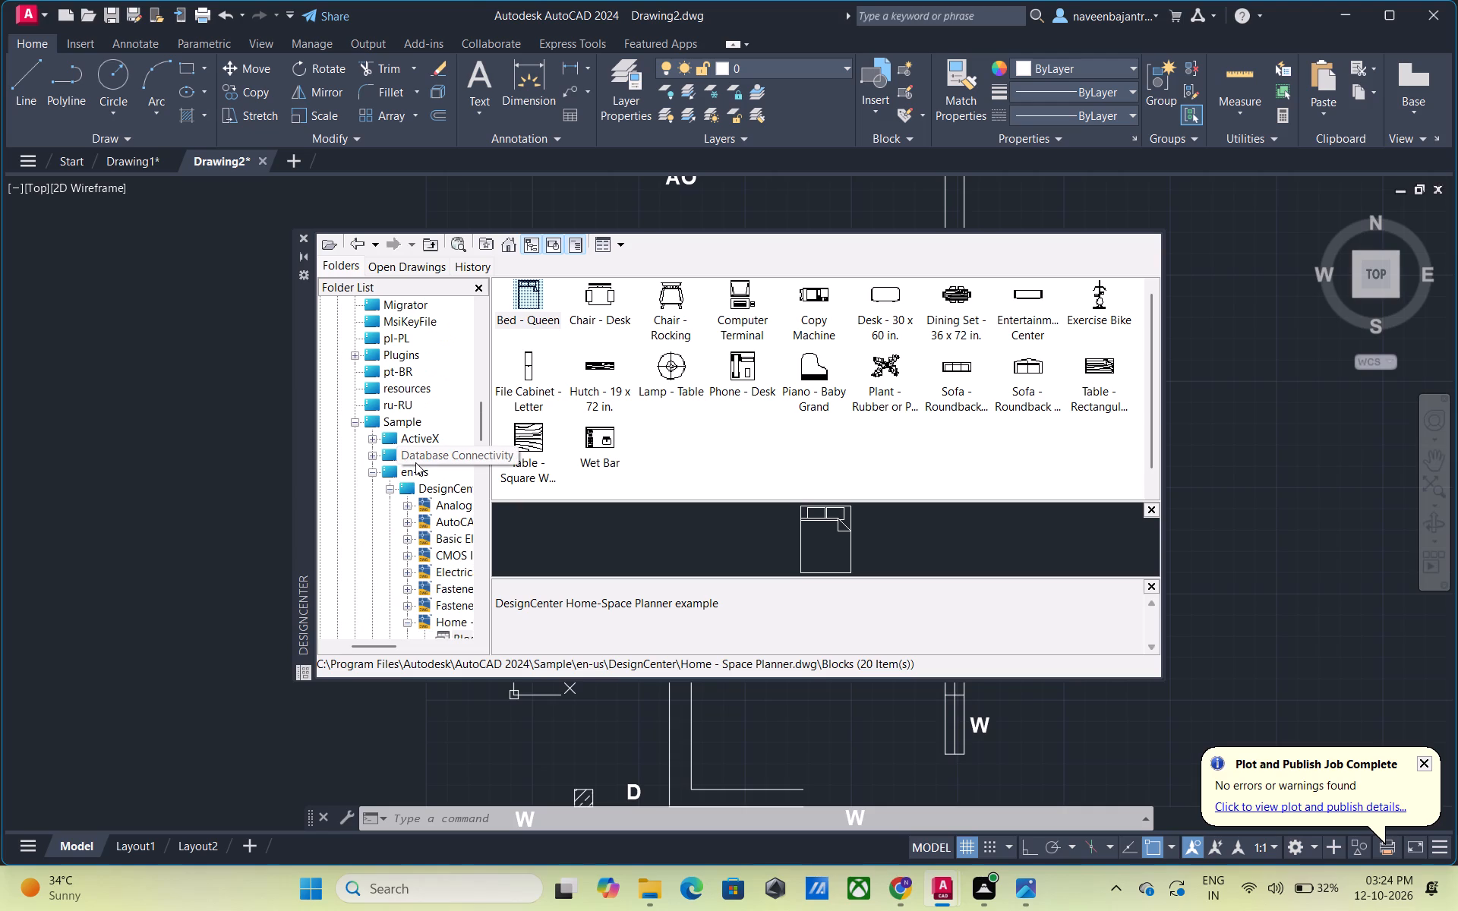
{"action": "scroll", "coordinate": [415, 462], "scroll_direction": "down", "scroll_amount": 1}
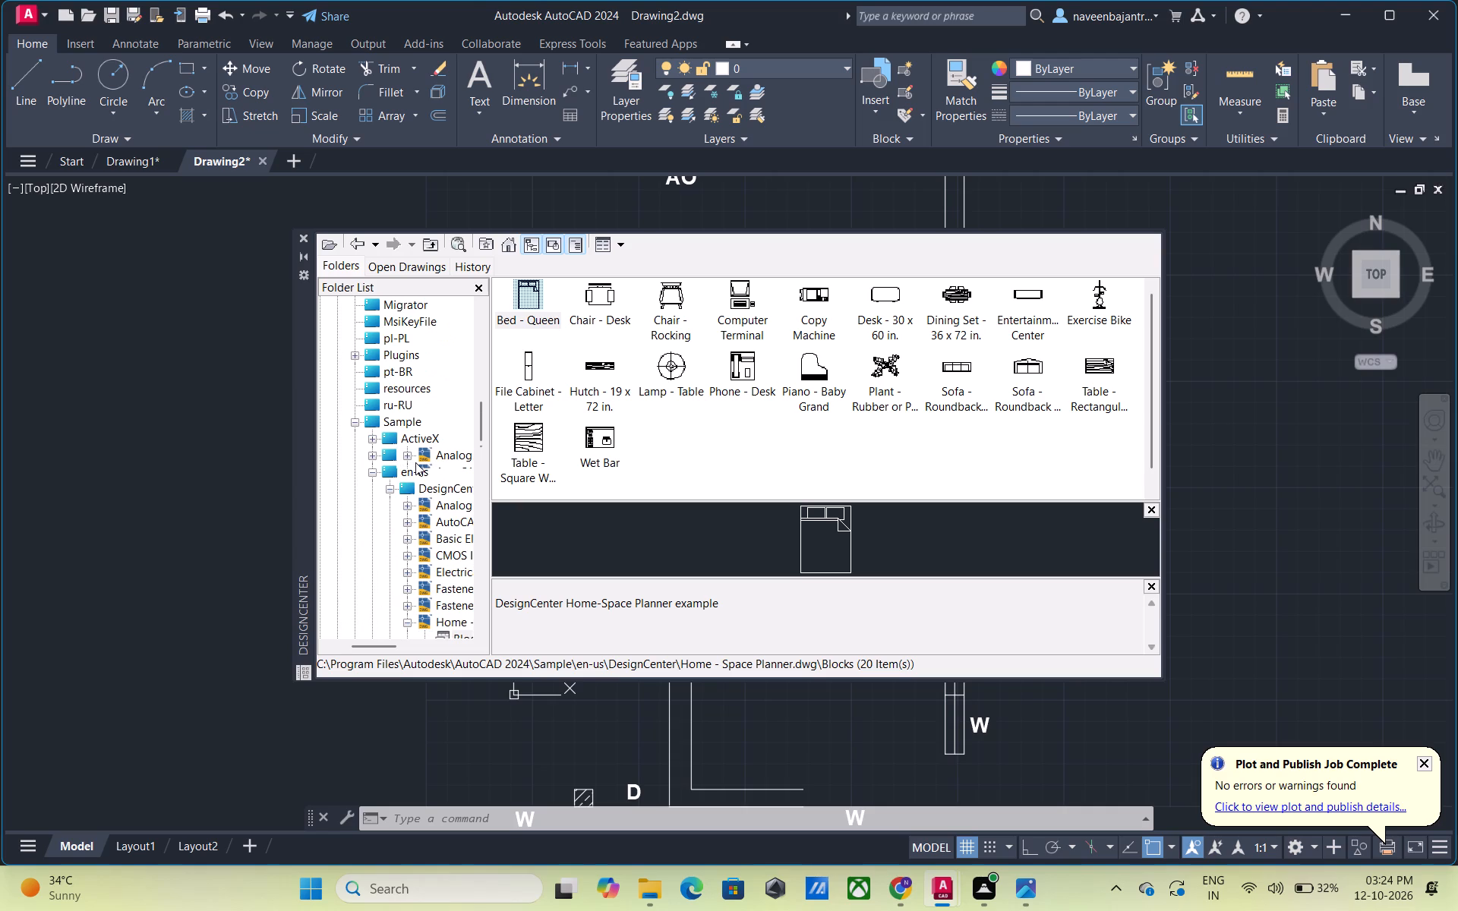
{"action": "scroll", "coordinate": [415, 462], "scroll_direction": "down", "scroll_amount": 1}
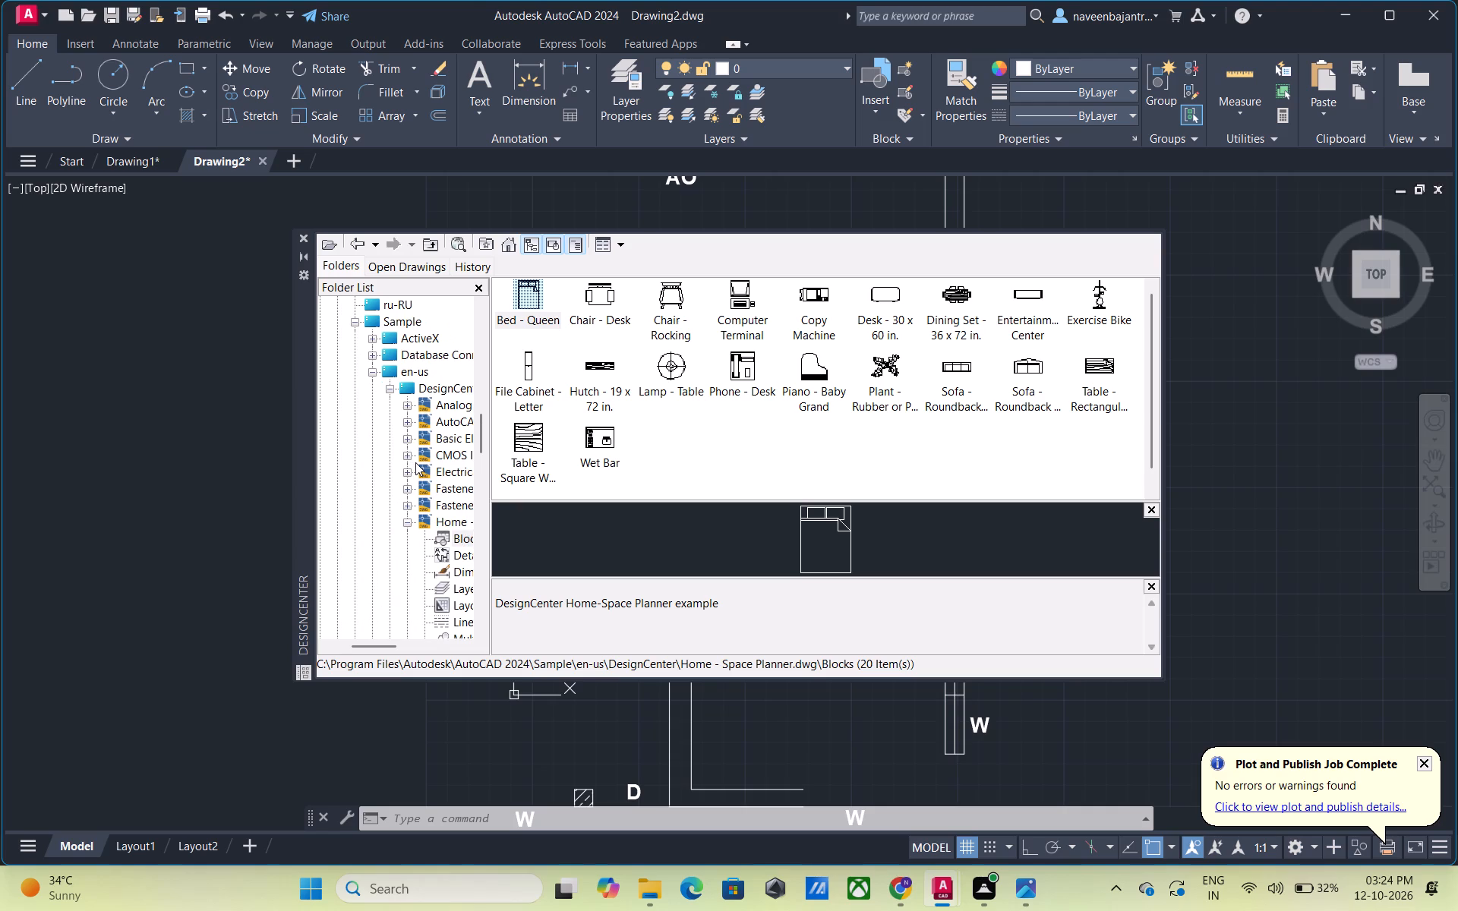
{"action": "scroll", "coordinate": [415, 462], "scroll_direction": "down", "scroll_amount": 2}
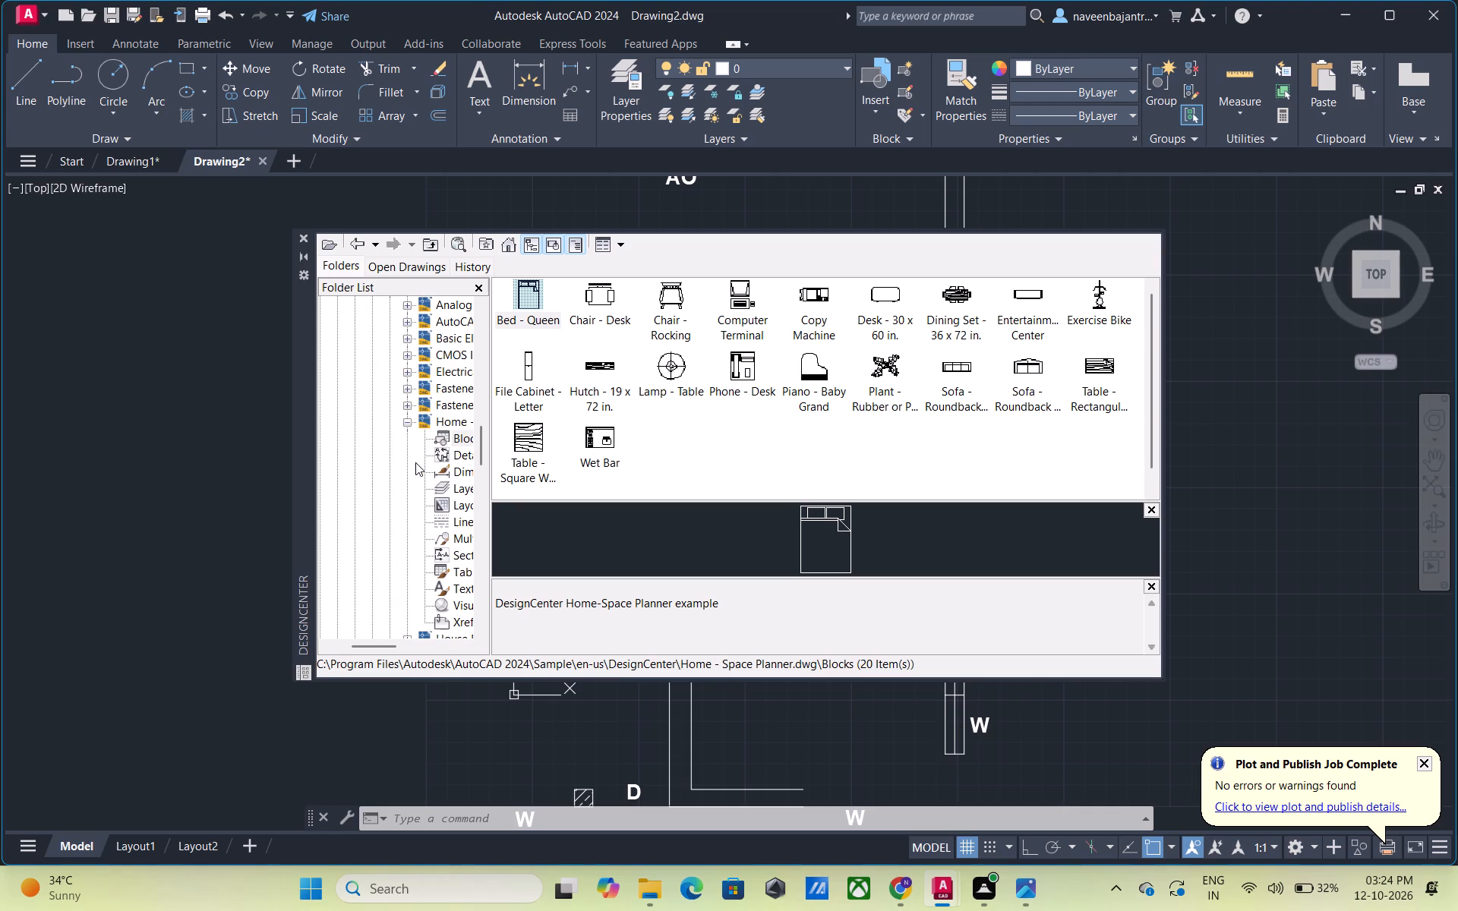
{"action": "scroll", "coordinate": [415, 462], "scroll_direction": "down", "scroll_amount": 1}
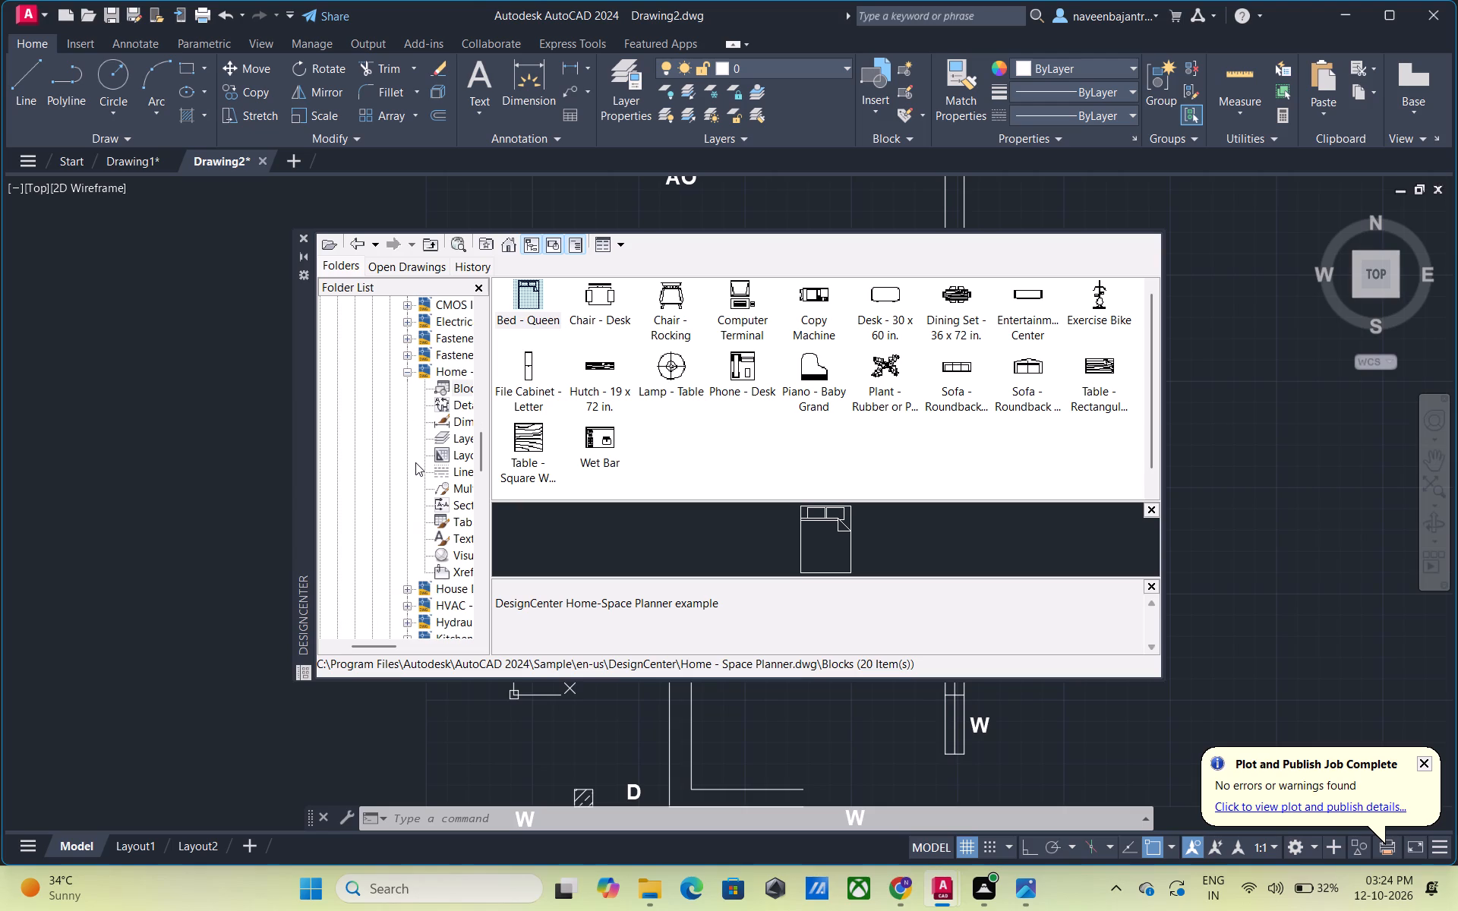
{"action": "scroll", "coordinate": [415, 462], "scroll_direction": "down", "scroll_amount": 1}
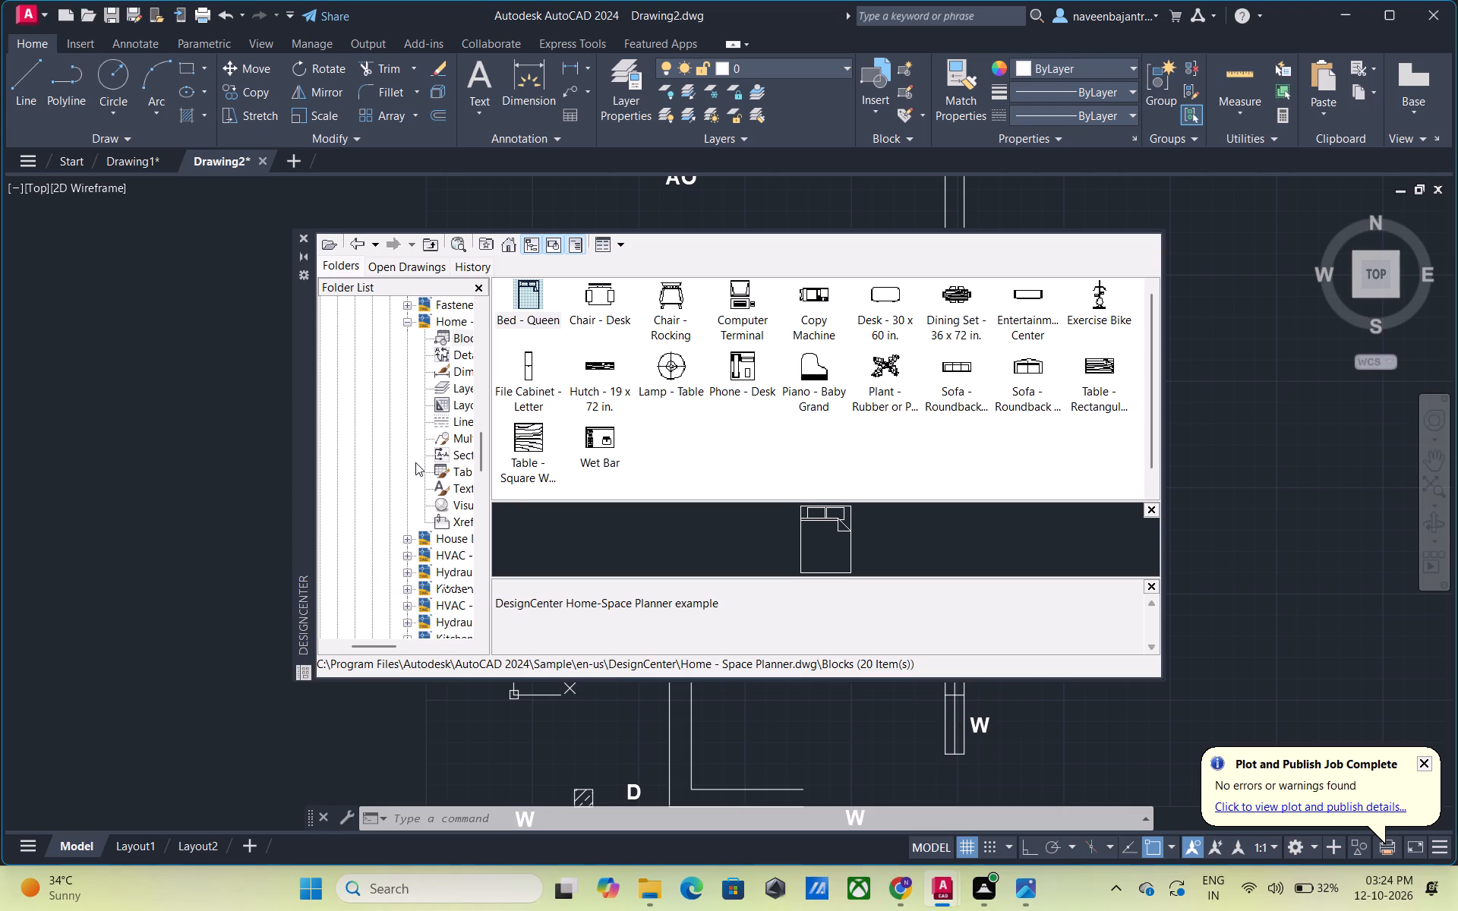
{"action": "scroll", "coordinate": [415, 462], "scroll_direction": "down", "scroll_amount": 1}
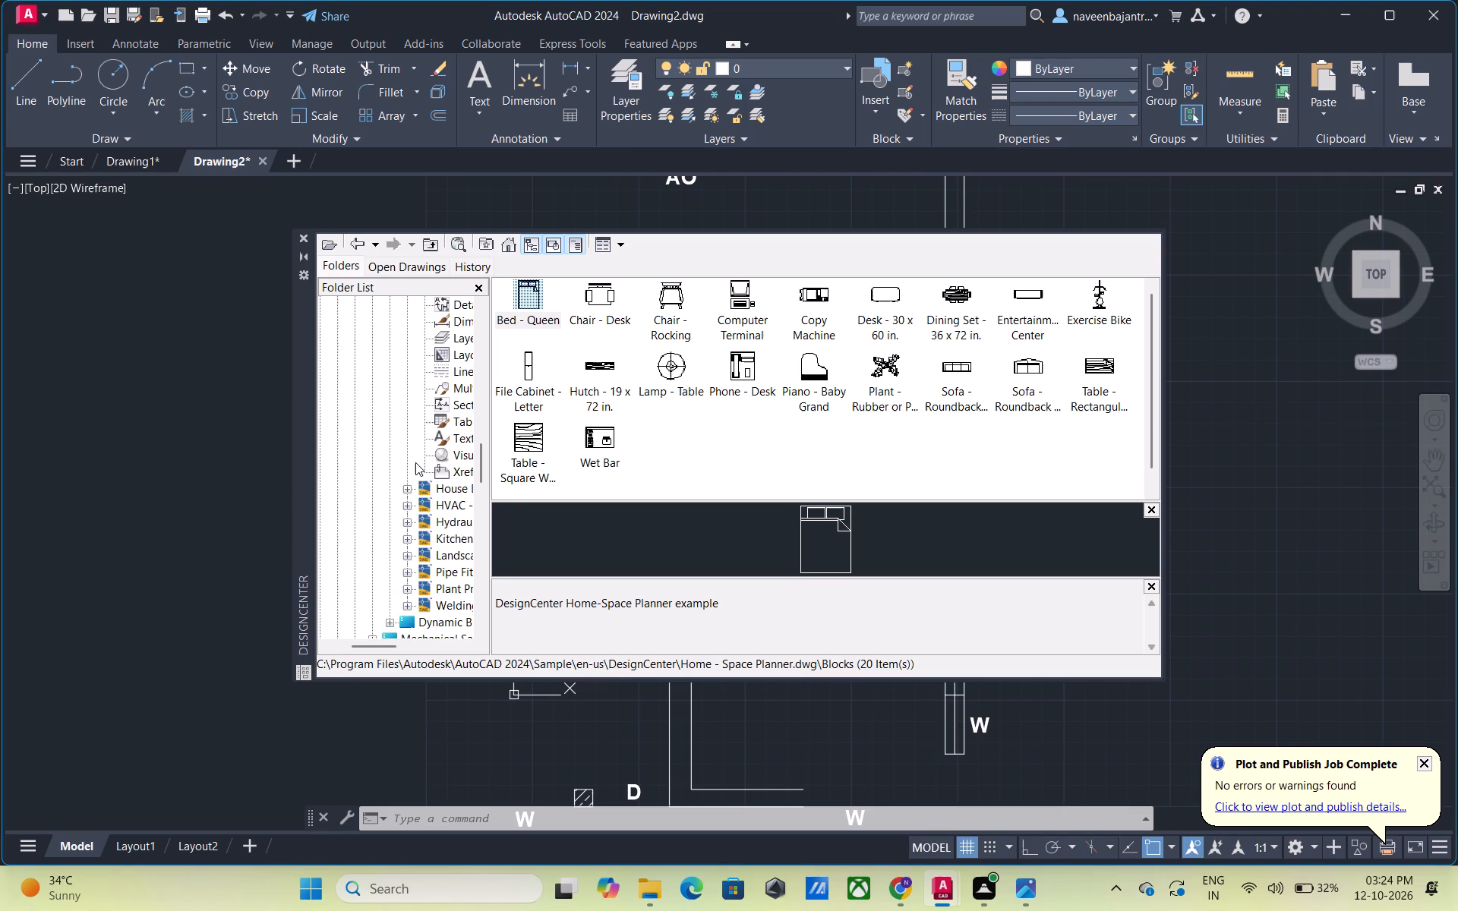
{"action": "scroll", "coordinate": [415, 462], "scroll_direction": "down", "scroll_amount": 1}
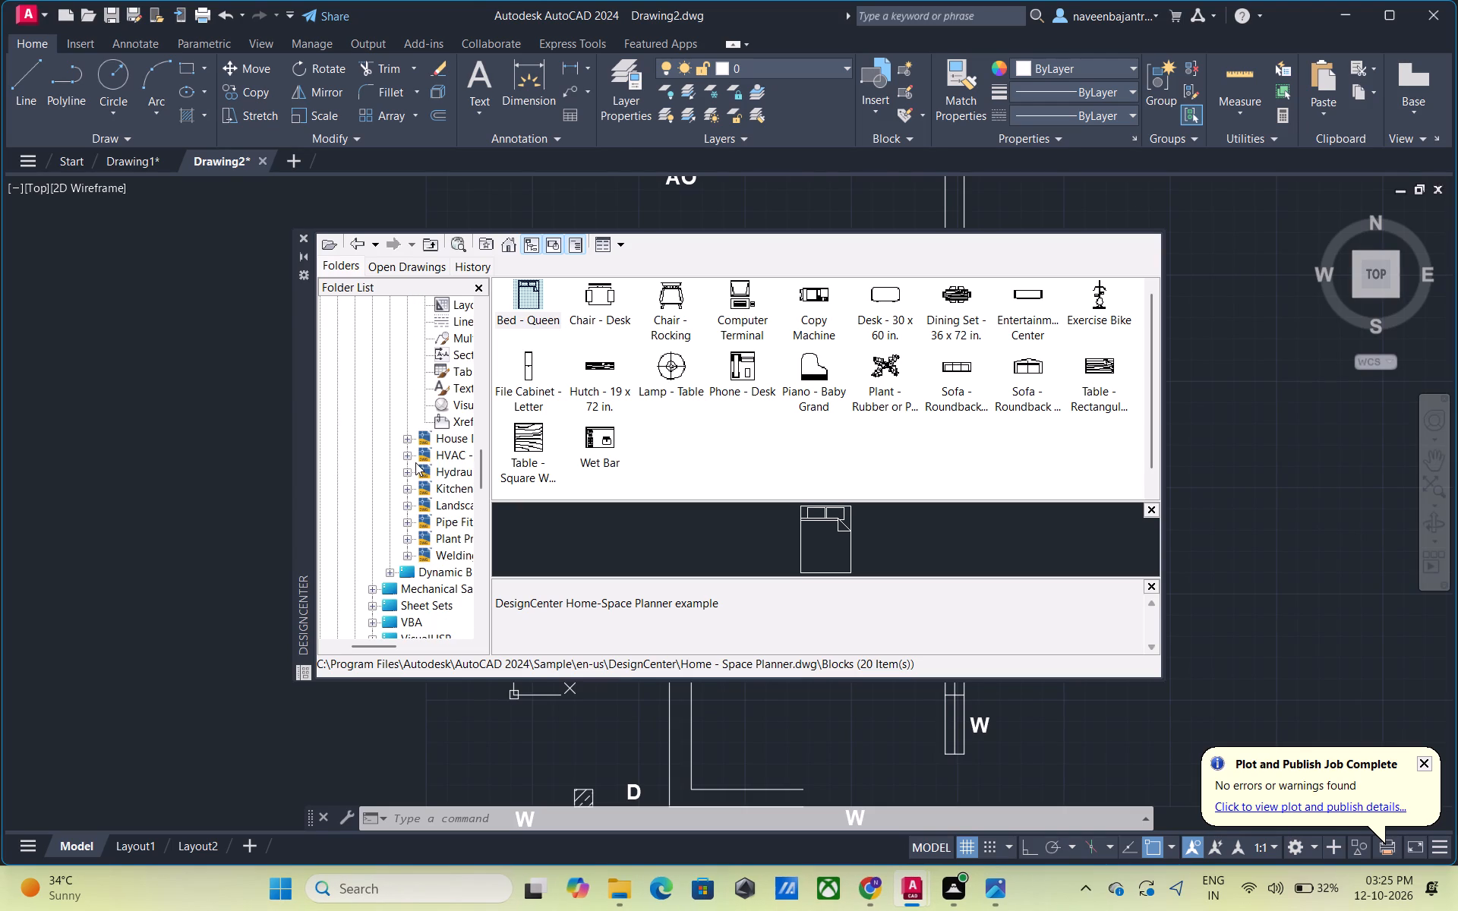
Look down the DesignCenter folder tree from the last Sample folders past zh-TW to the Windows folders in Program Files.
{"action": "scroll", "coordinate": [415, 462], "scroll_direction": "down", "scroll_amount": 1}
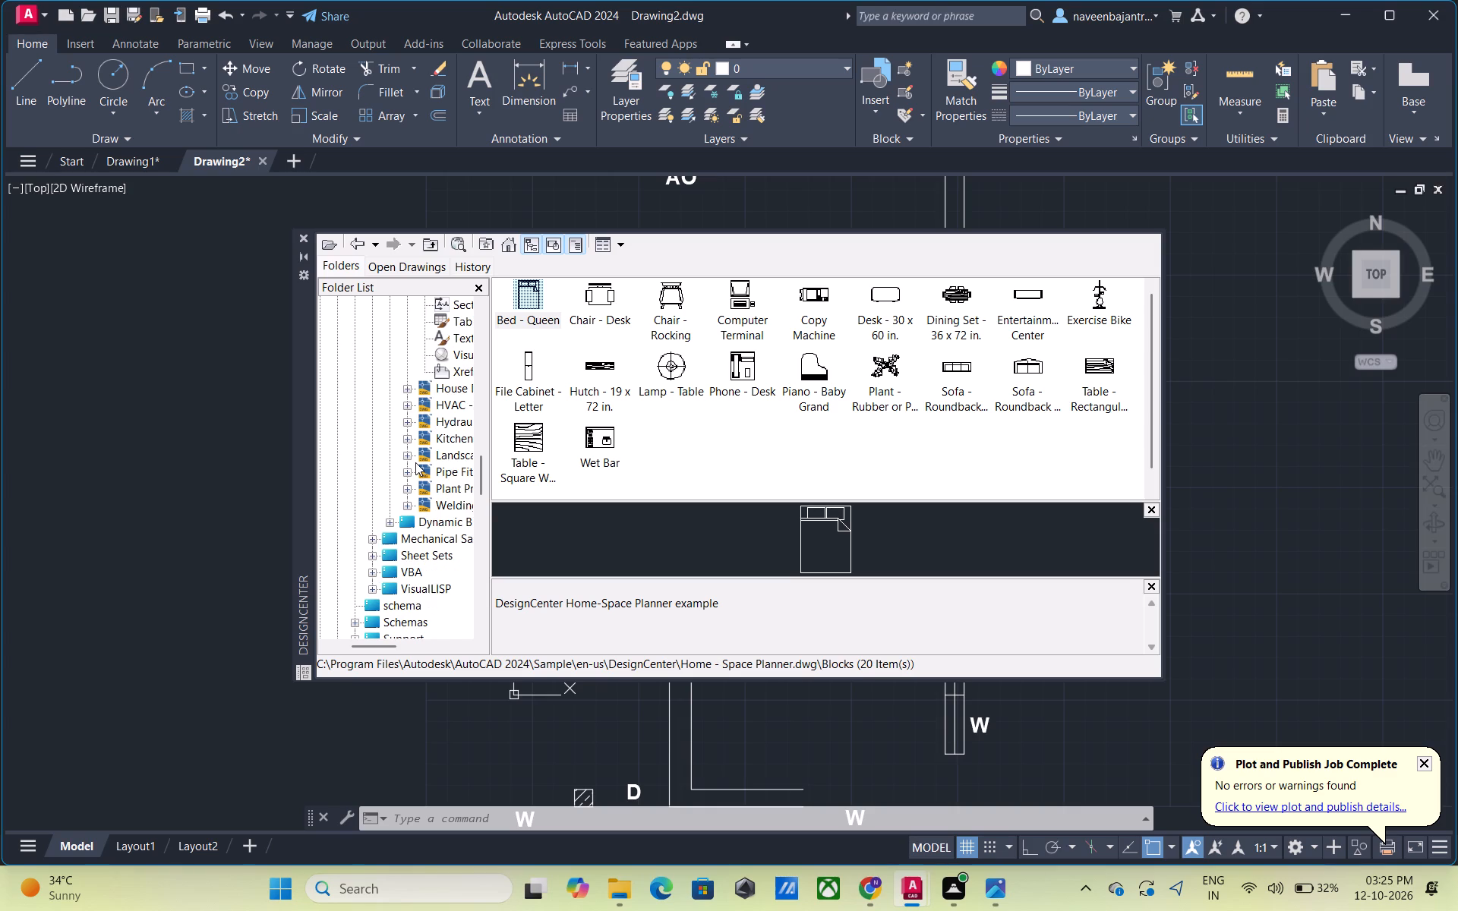
{"action": "scroll", "coordinate": [415, 462], "scroll_direction": "down", "scroll_amount": 1}
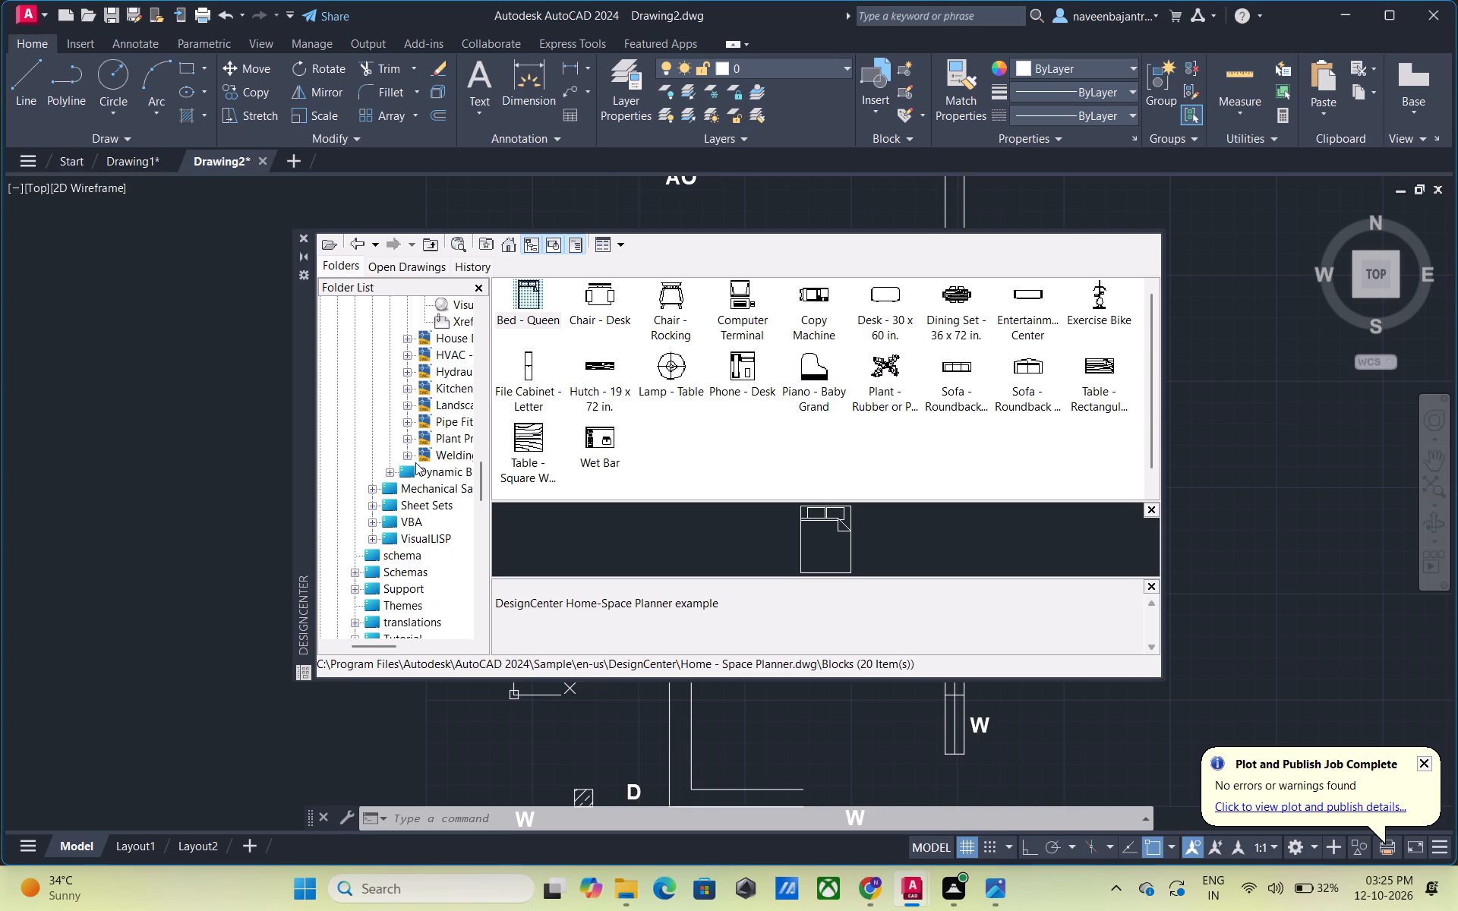
{"action": "scroll", "coordinate": [415, 462], "scroll_direction": "down", "scroll_amount": 1}
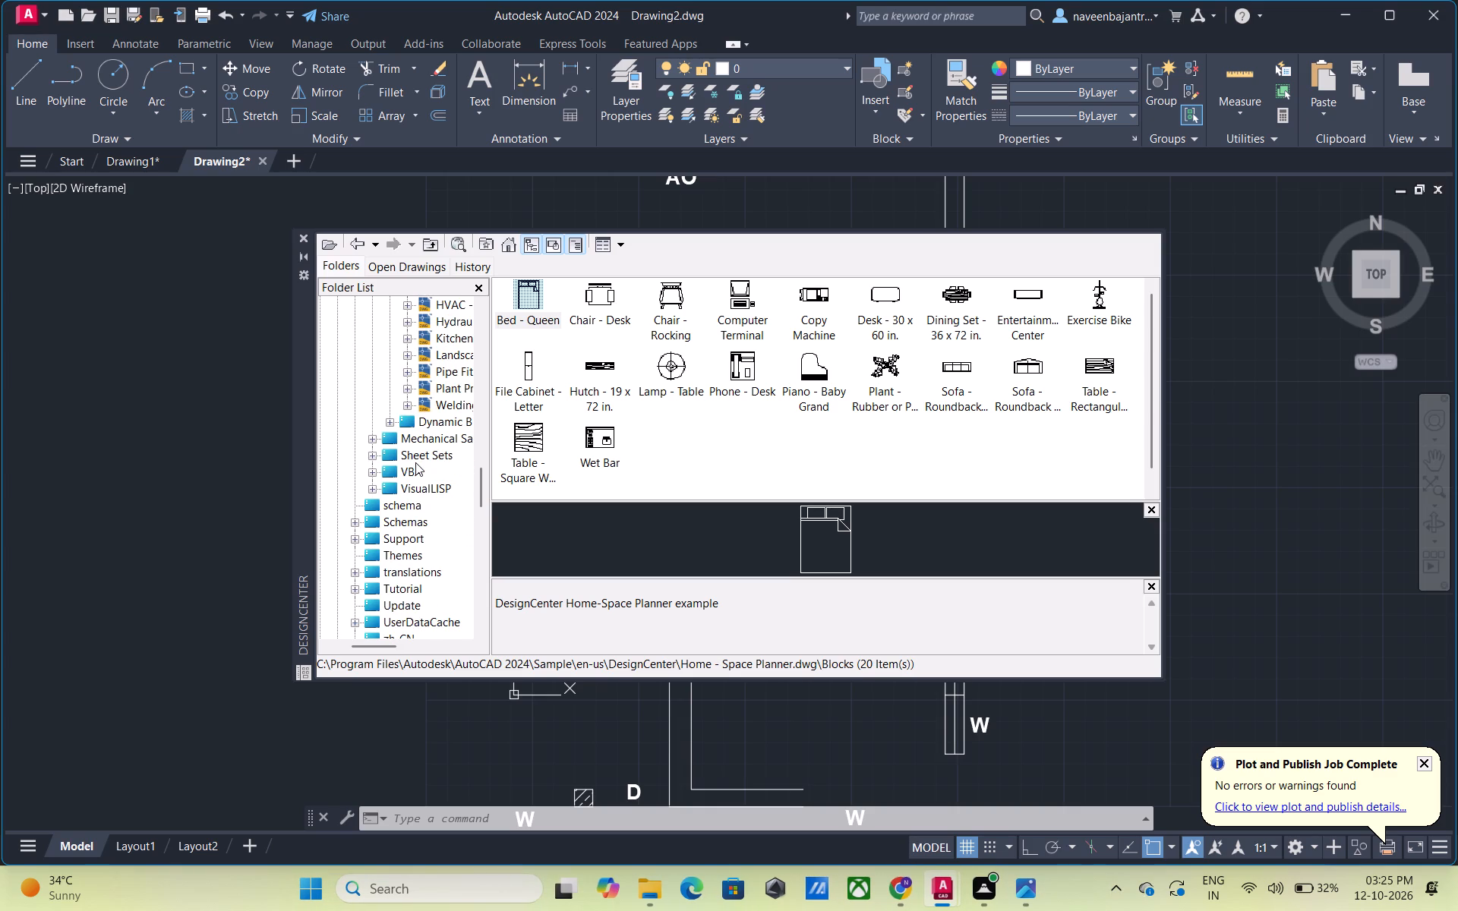
{"action": "scroll", "coordinate": [415, 462], "scroll_direction": "down", "scroll_amount": 1}
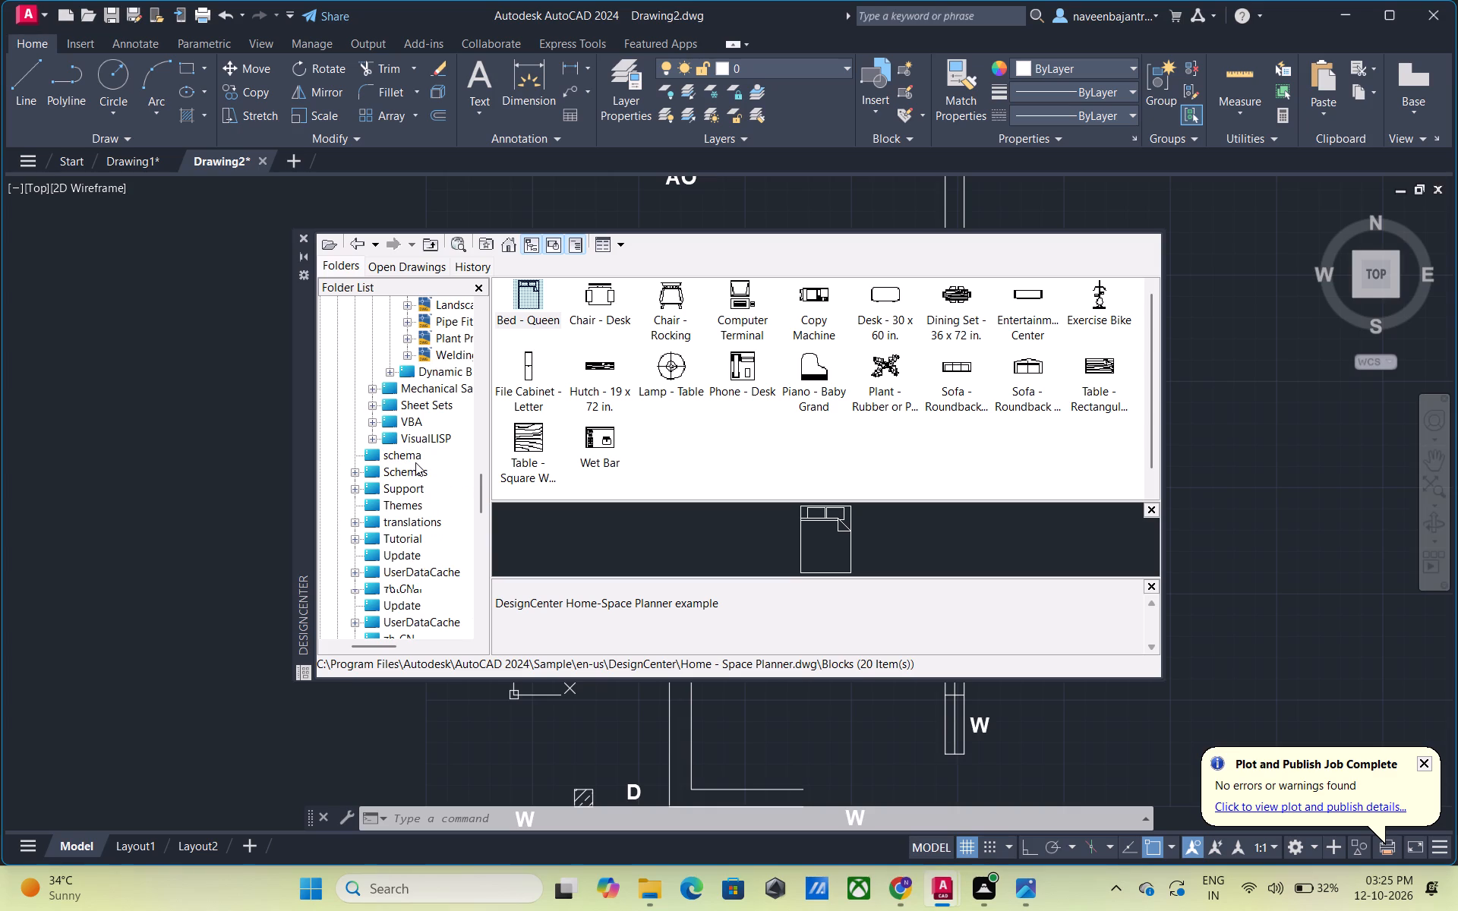
{"action": "scroll", "coordinate": [415, 462], "scroll_direction": "down", "scroll_amount": 1}
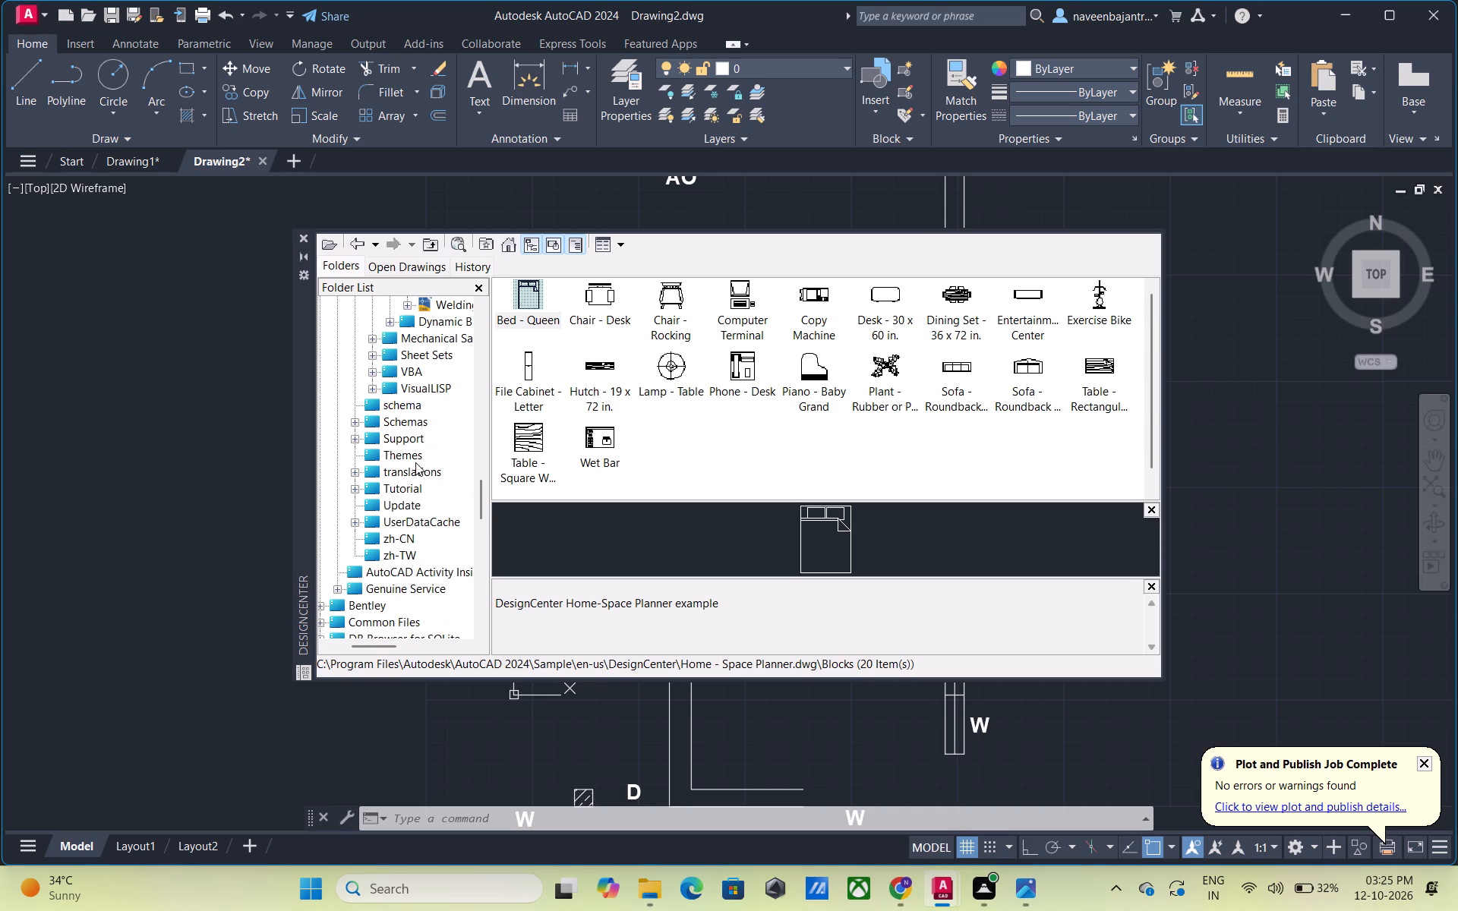
{"action": "scroll", "coordinate": [415, 462], "scroll_direction": "down", "scroll_amount": 1}
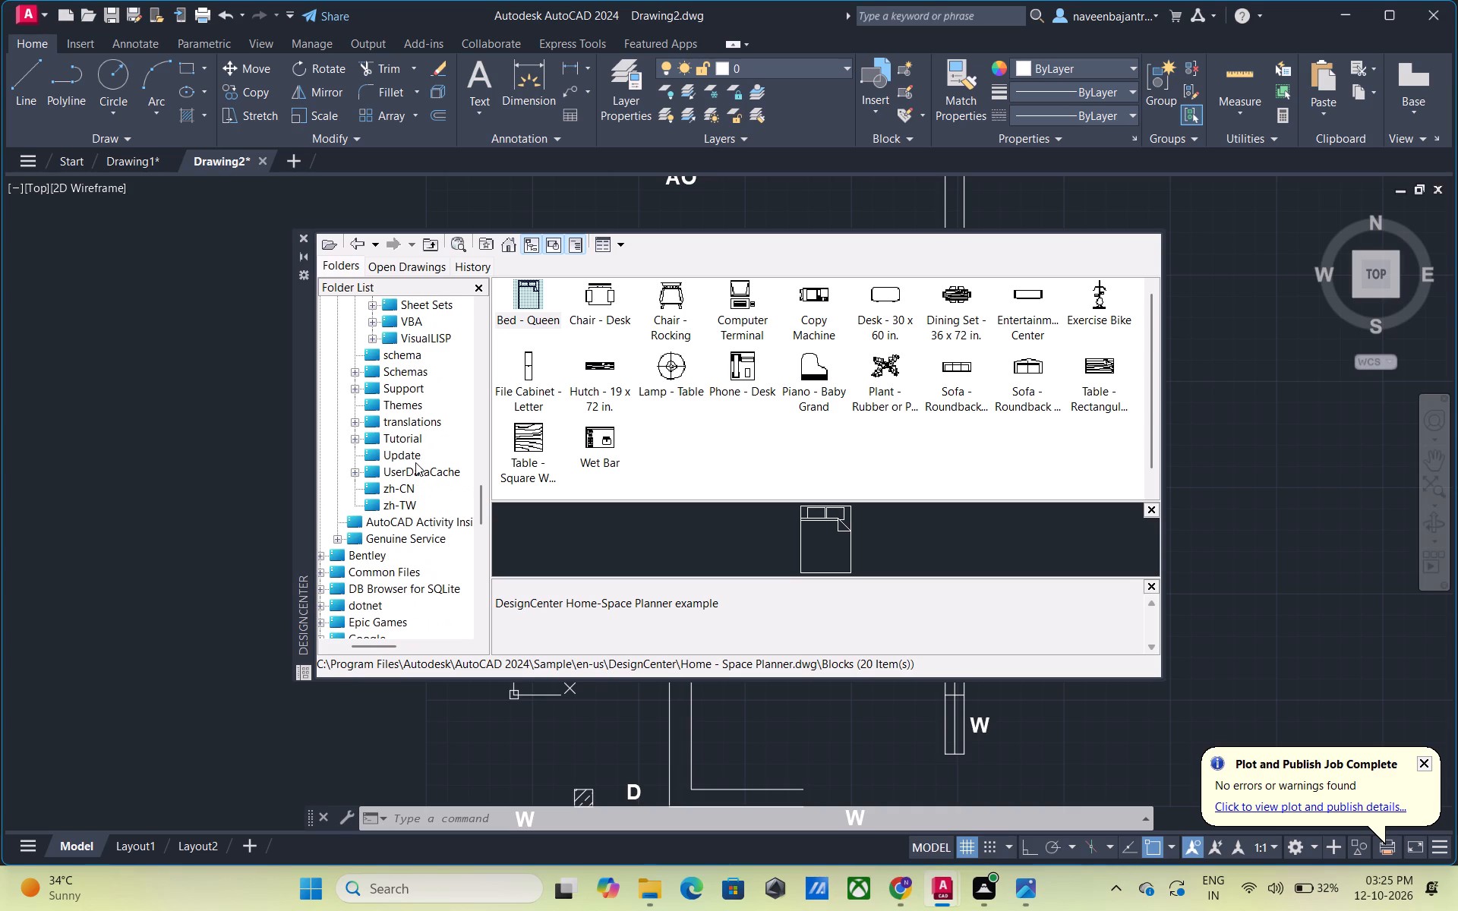
{"action": "scroll", "coordinate": [415, 462], "scroll_direction": "down", "scroll_amount": 2}
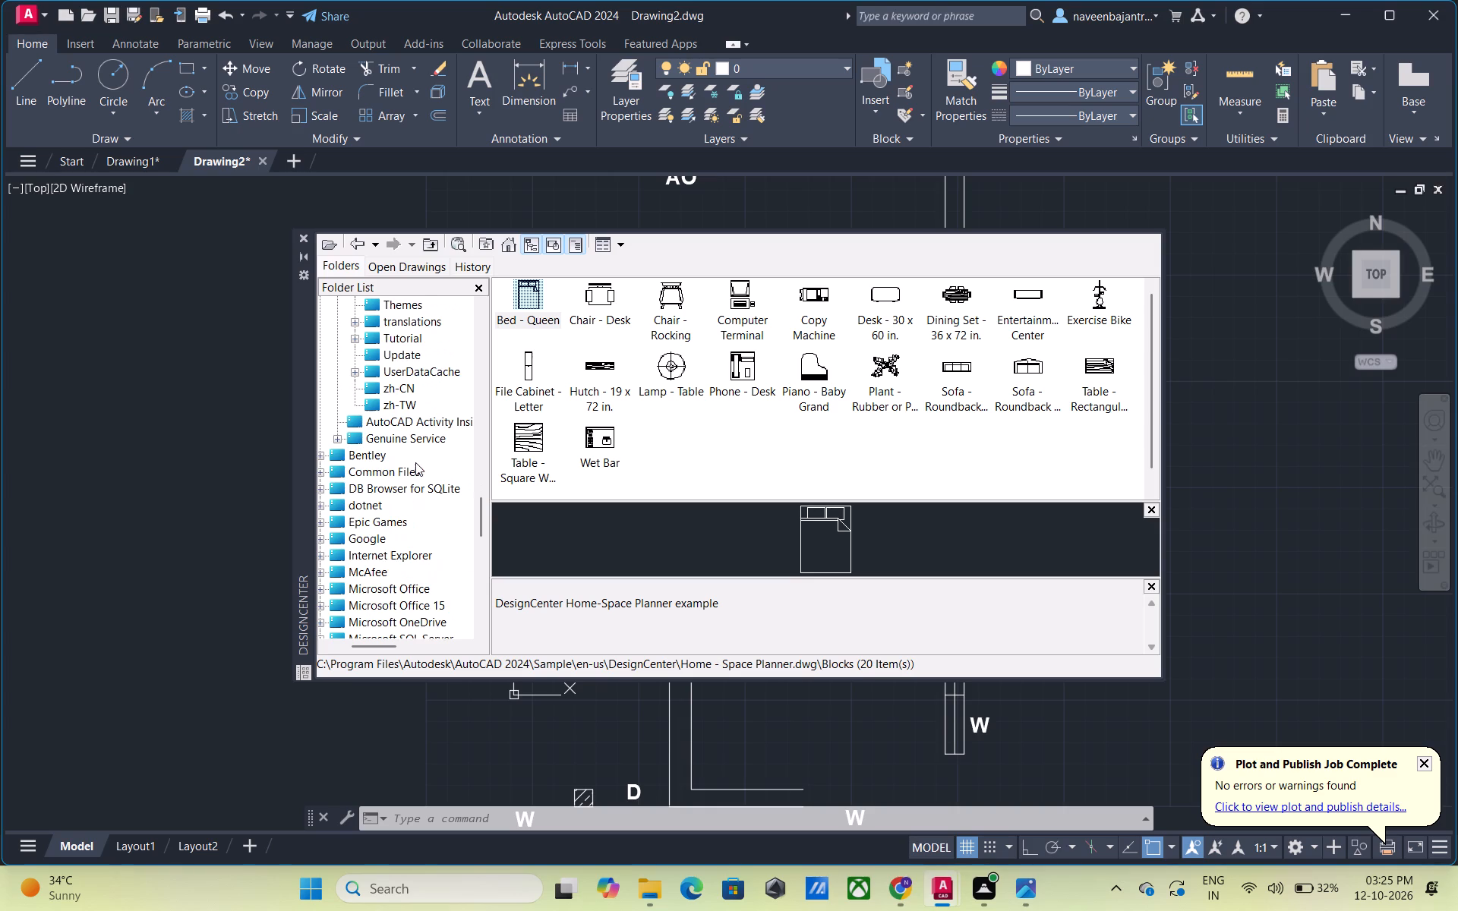
{"action": "scroll", "coordinate": [415, 462], "scroll_direction": "down", "scroll_amount": 1}
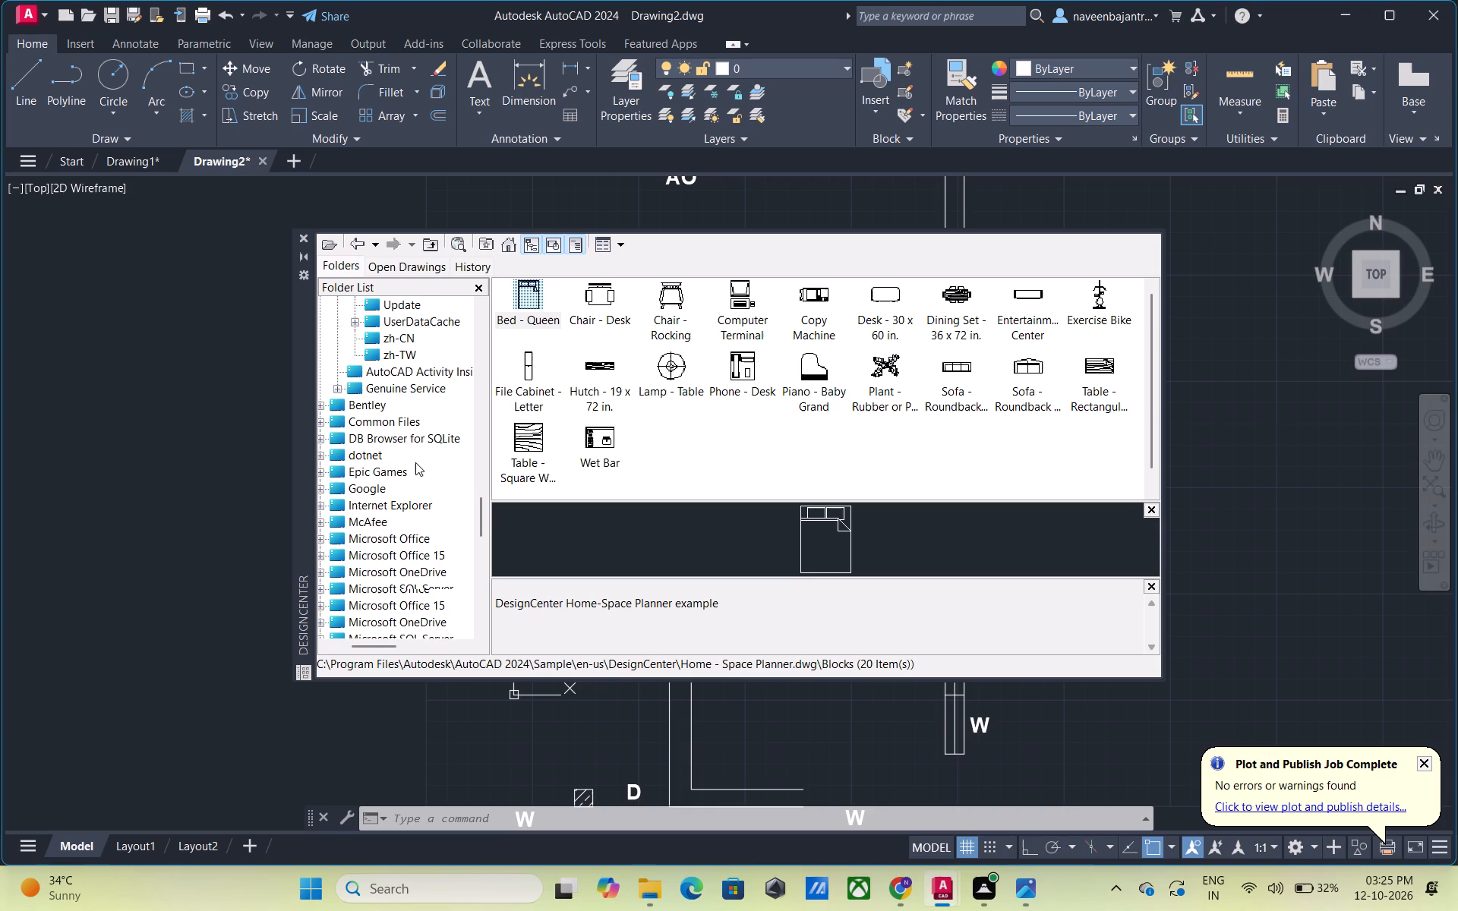
{"action": "scroll", "coordinate": [415, 462], "scroll_direction": "down", "scroll_amount": 1}
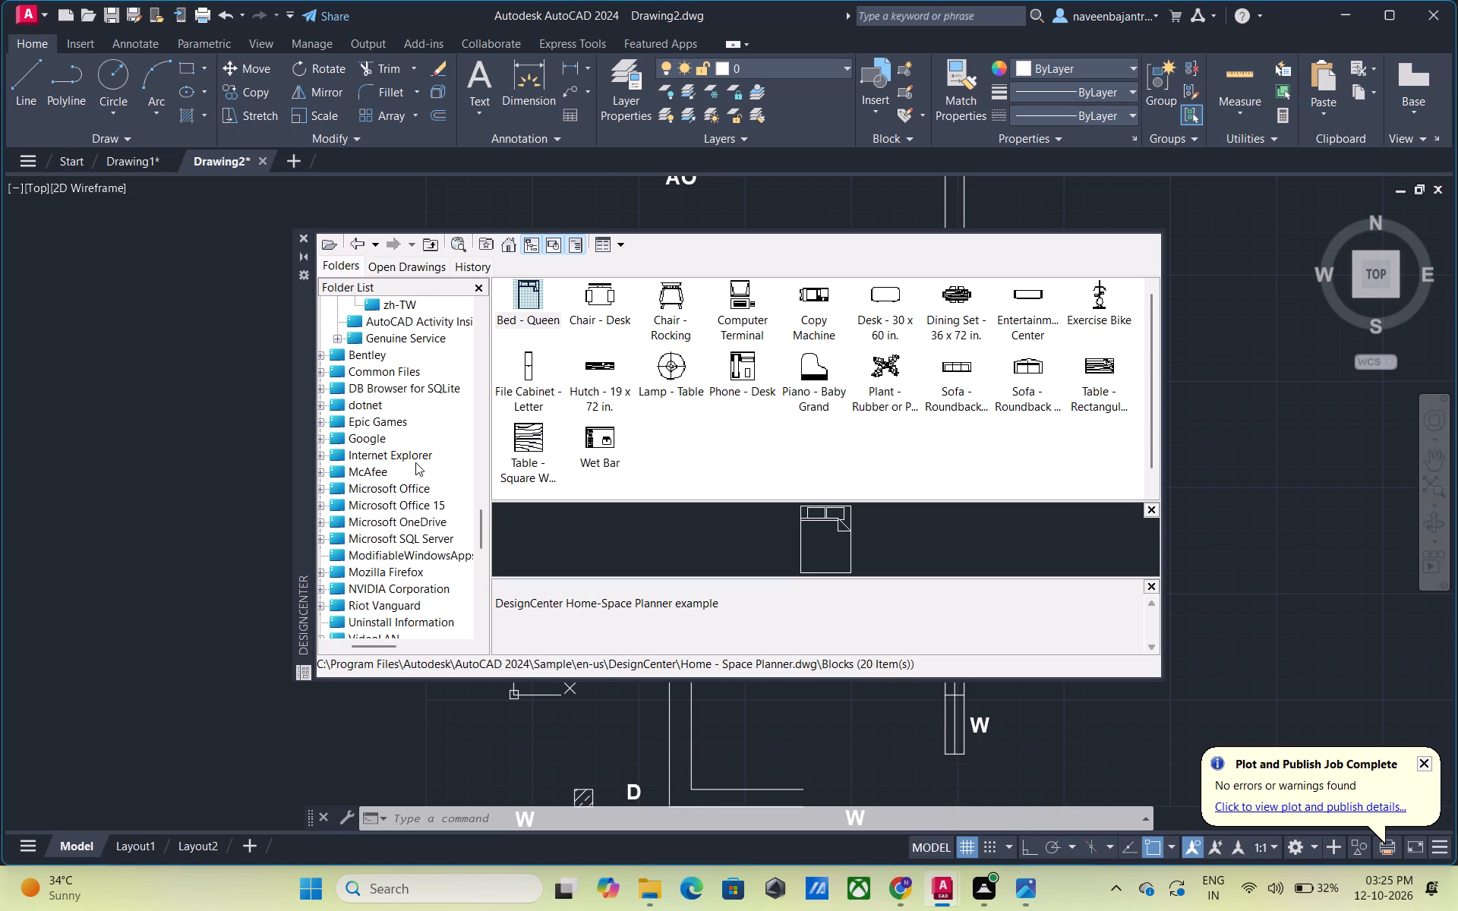
{"action": "scroll", "coordinate": [415, 462], "scroll_direction": "down", "scroll_amount": 2}
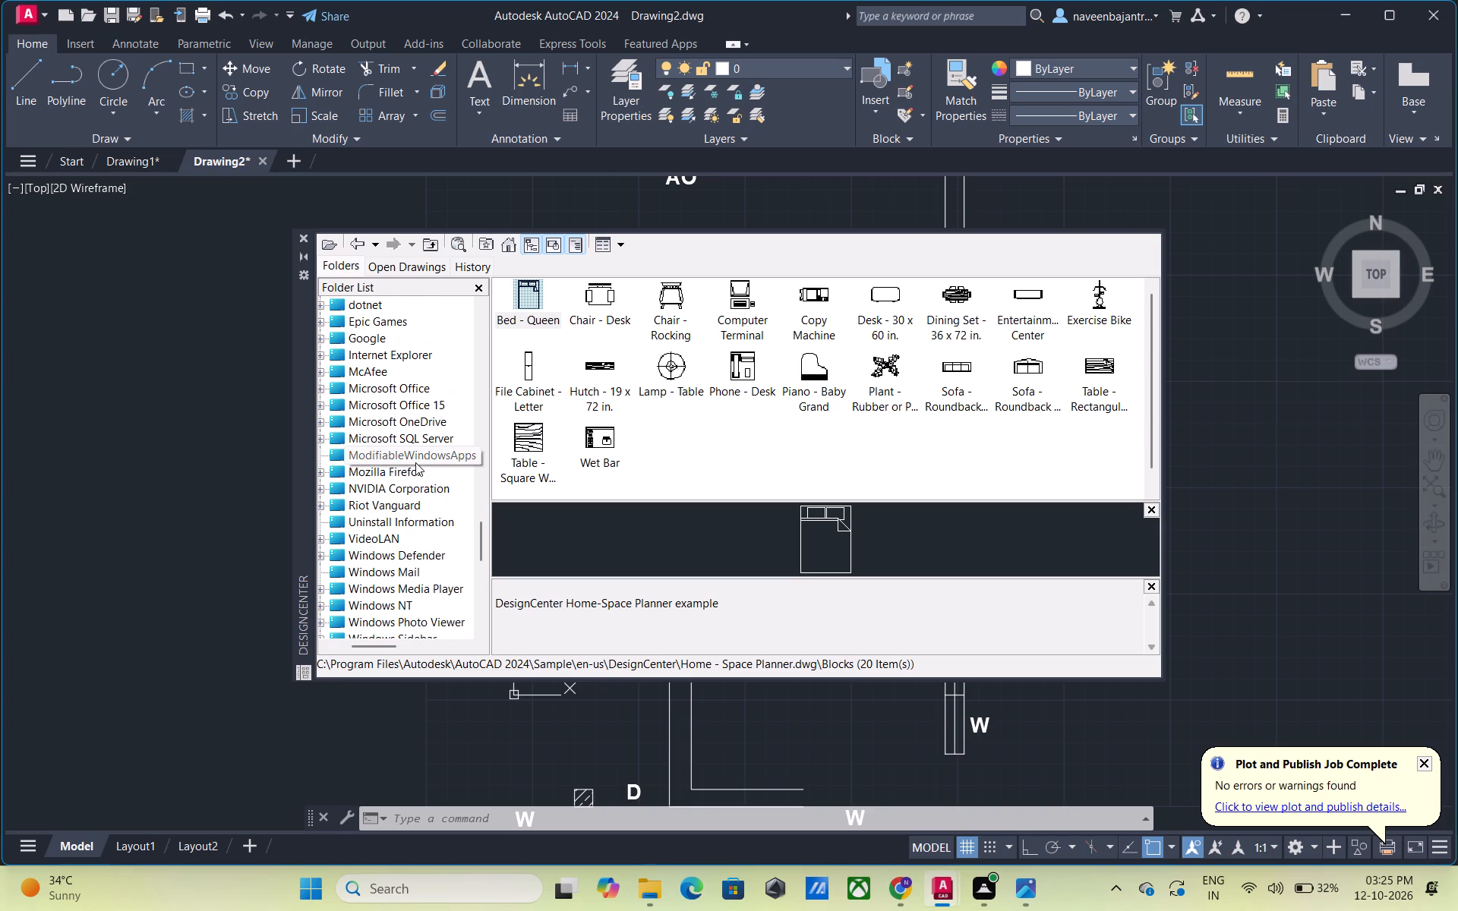
{"action": "scroll", "coordinate": [415, 462], "scroll_direction": "down", "scroll_amount": 1}
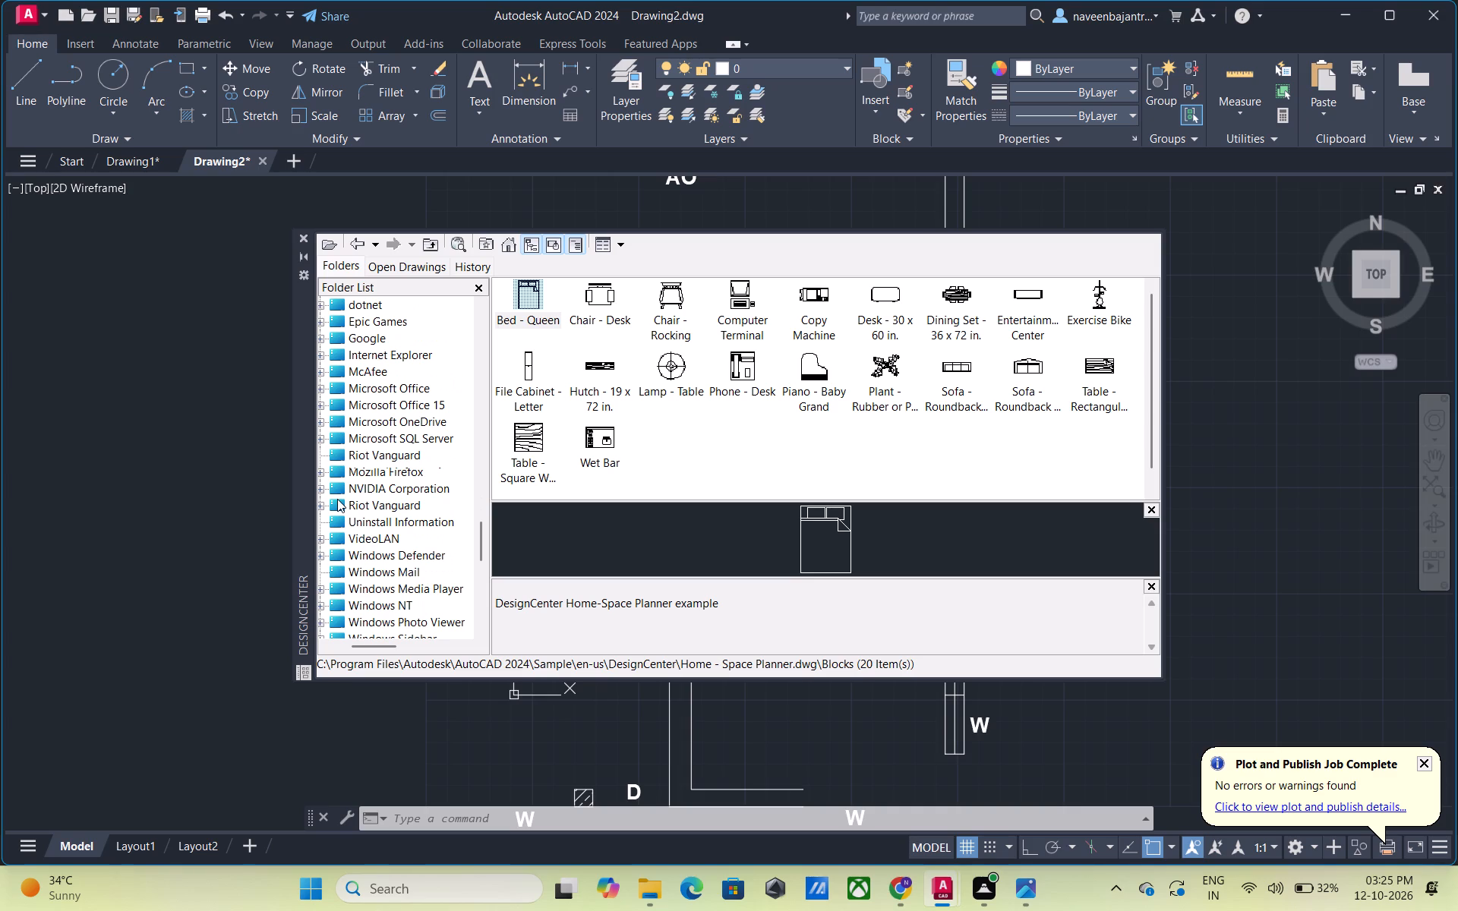
Close DesignCenter and return to the floor plan with no command active.
{"action": "left_click", "coordinate": [298, 241]}
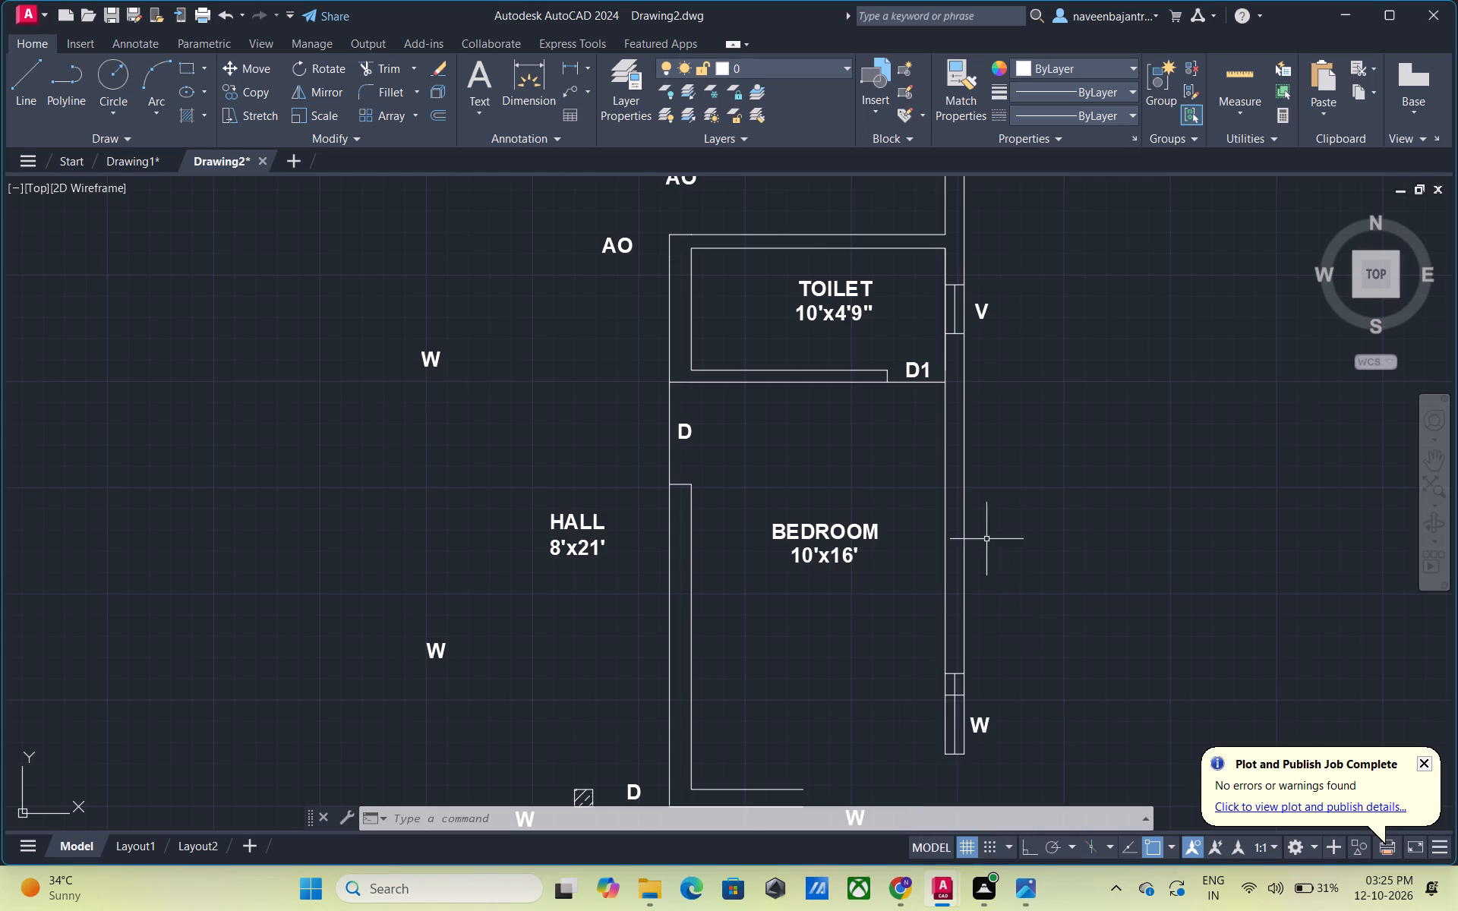
{"action": "key", "text": "Escape"}
Trim away the two parallel wall lines along the bedroom's lower edge, above the PARKING area.
{"action": "key", "text": "t"}
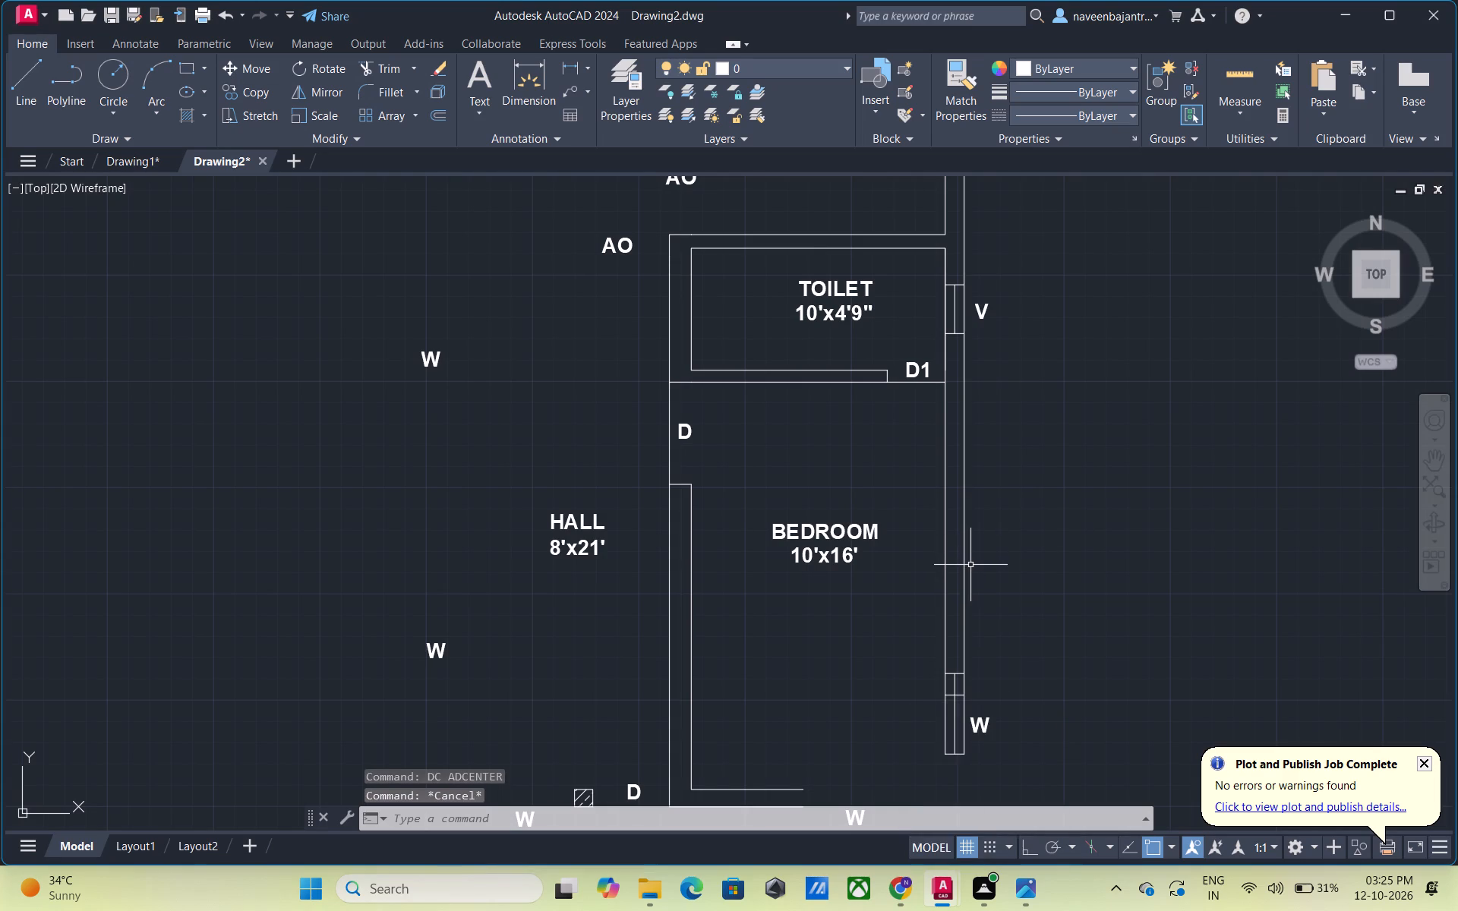
{"action": "type", "text": "R"}
{"action": "key", "text": "space"}
{"action": "middle_click_drag", "start_coordinate": [864, 648], "coordinate": [889, 569]}
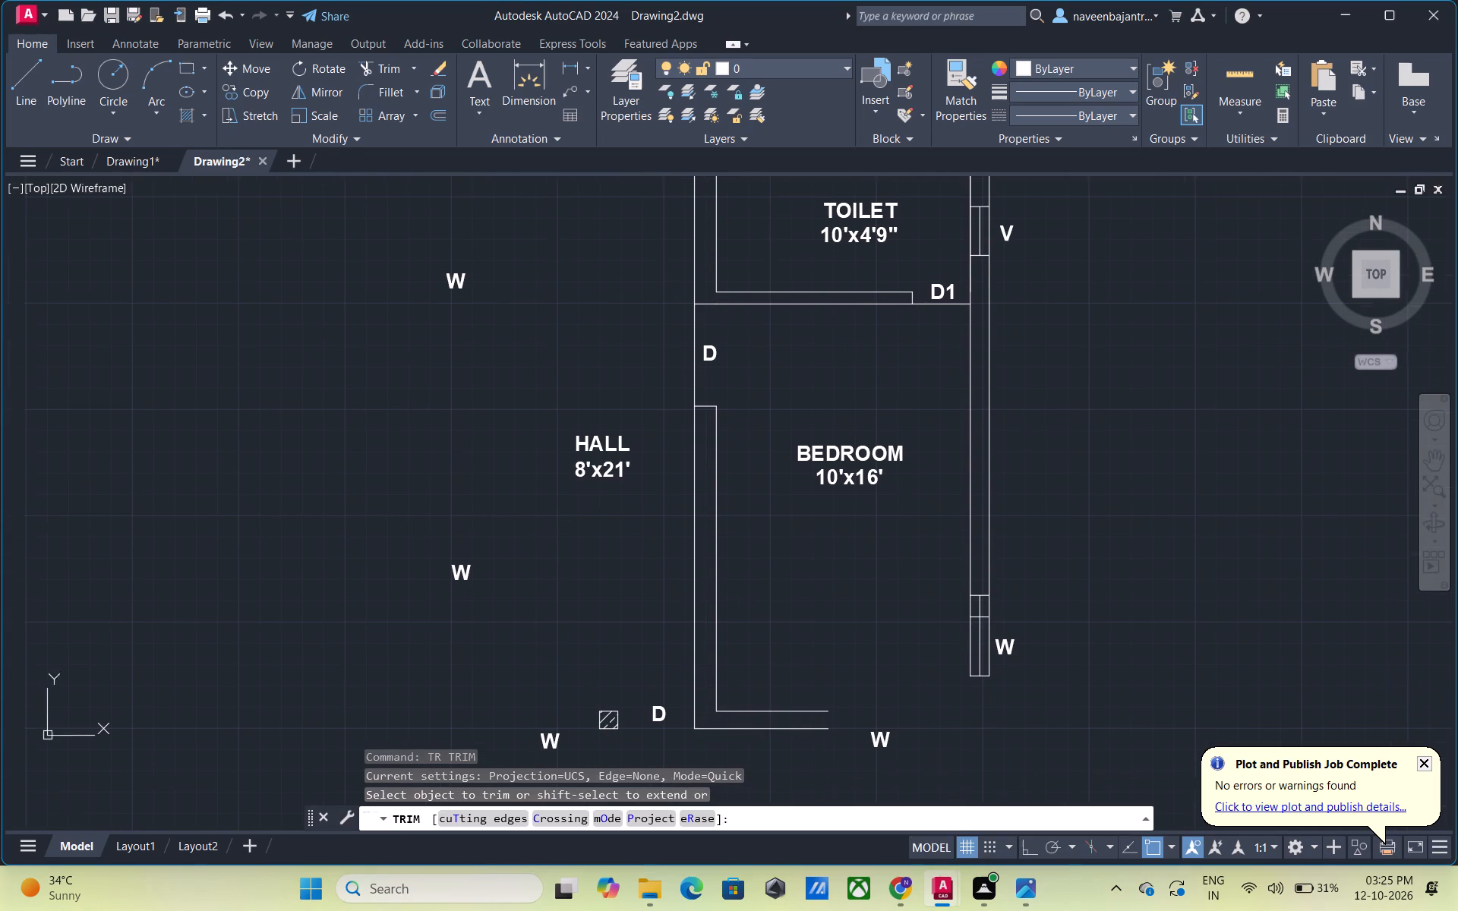
{"action": "left_click", "coordinate": [765, 711]}
{"action": "left_click", "coordinate": [759, 727]}
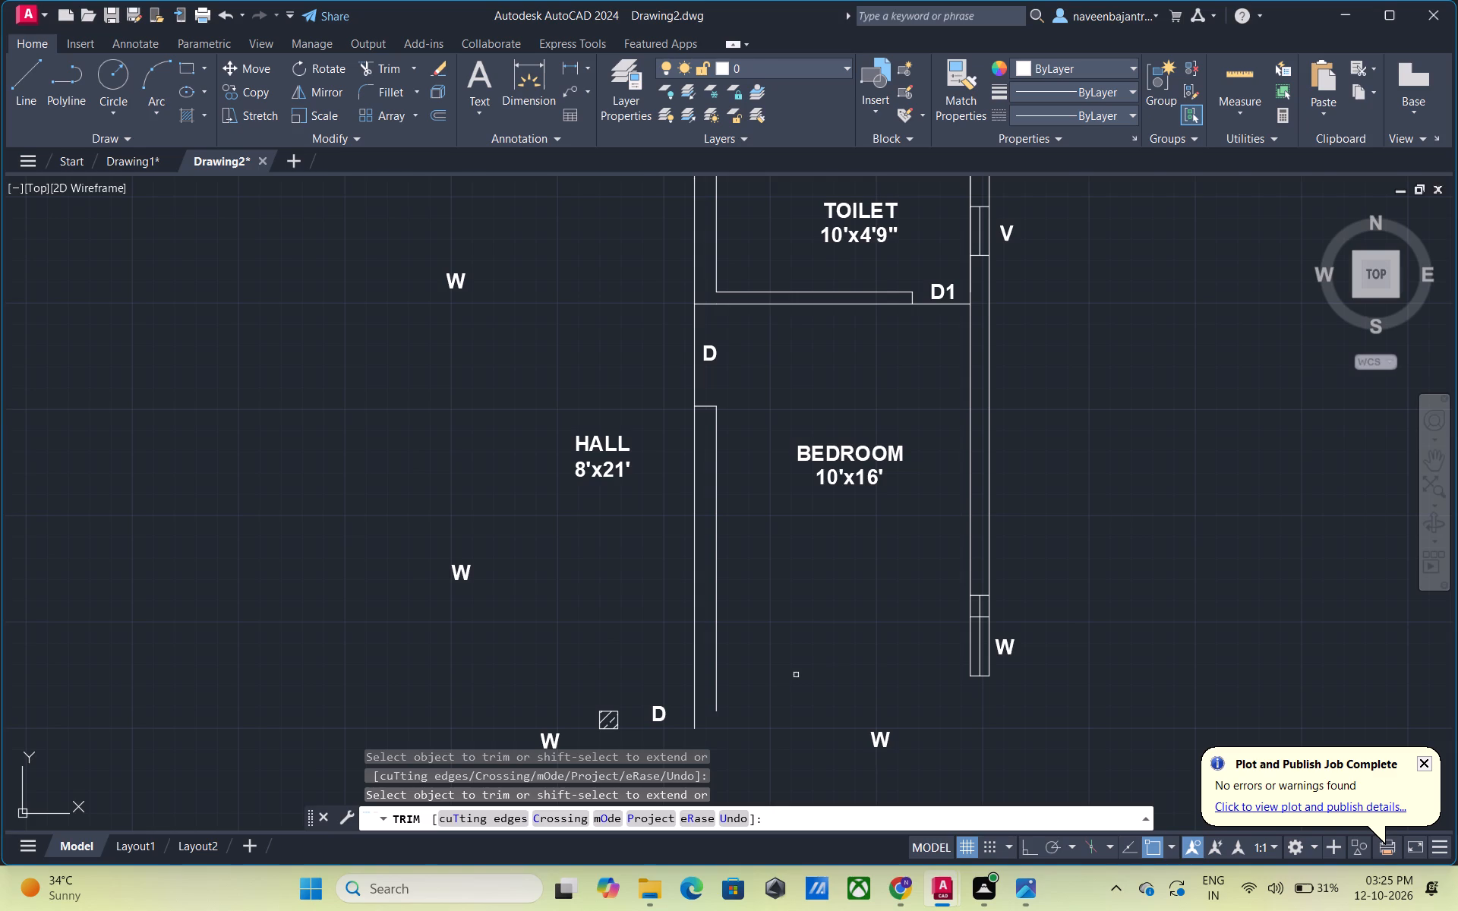
Trim away all lines of the window W and its short adjoining segment at the lower end of the bedroom's outer wall.
{"action": "left_click", "coordinate": [970, 654]}
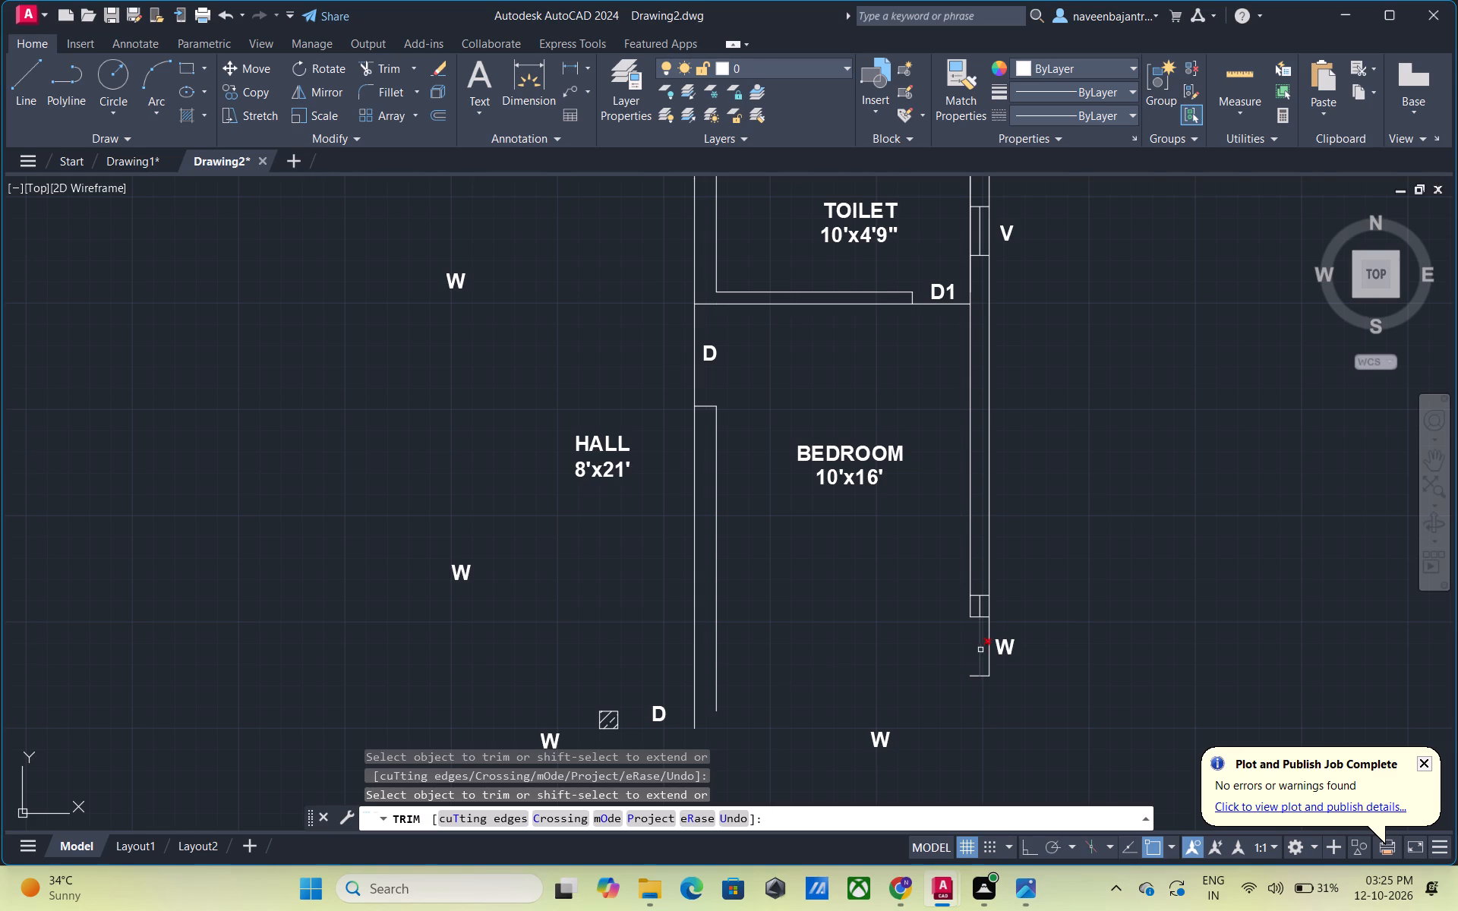
{"action": "left_click", "coordinate": [987, 650]}
{"action": "left_click", "coordinate": [986, 679]}
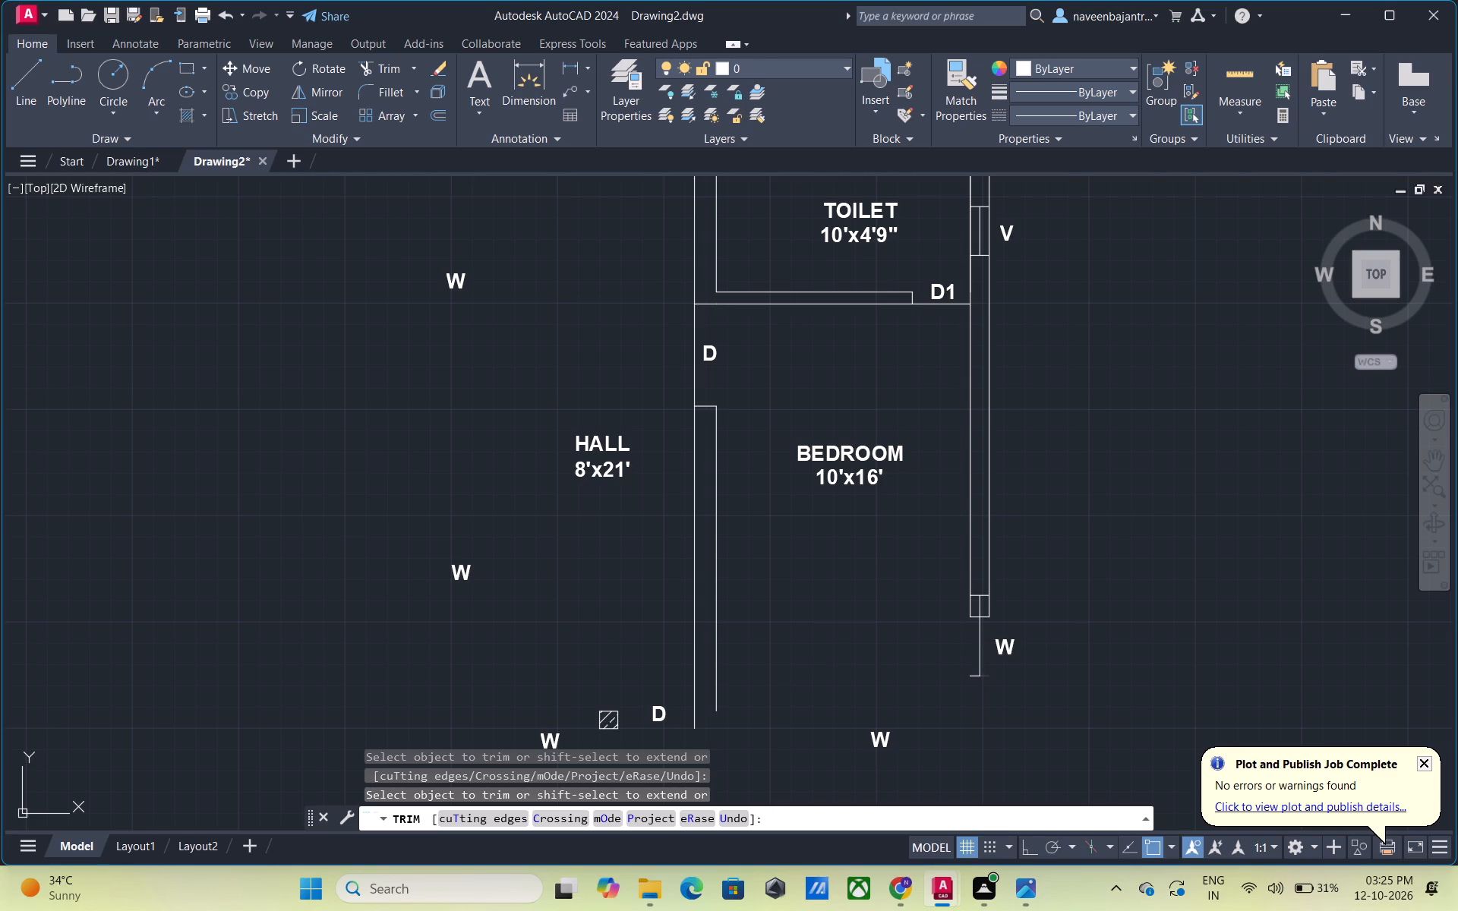
{"action": "left_click", "coordinate": [977, 679]}
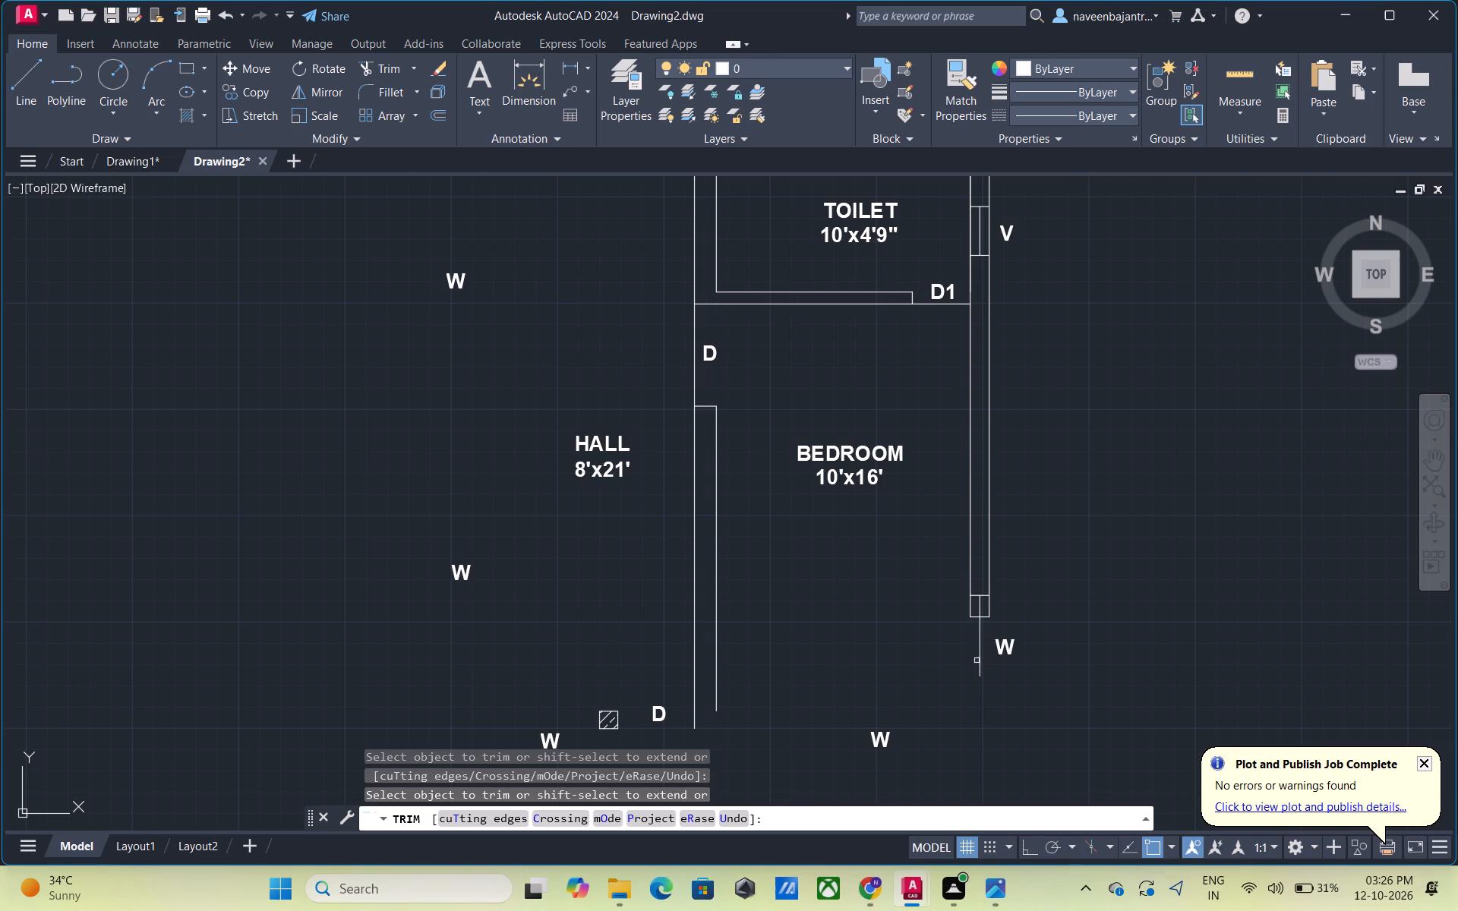
{"action": "left_click", "coordinate": [979, 654]}
{"action": "scroll", "coordinate": [980, 635], "scroll_direction": "up", "scroll_amount": 1}
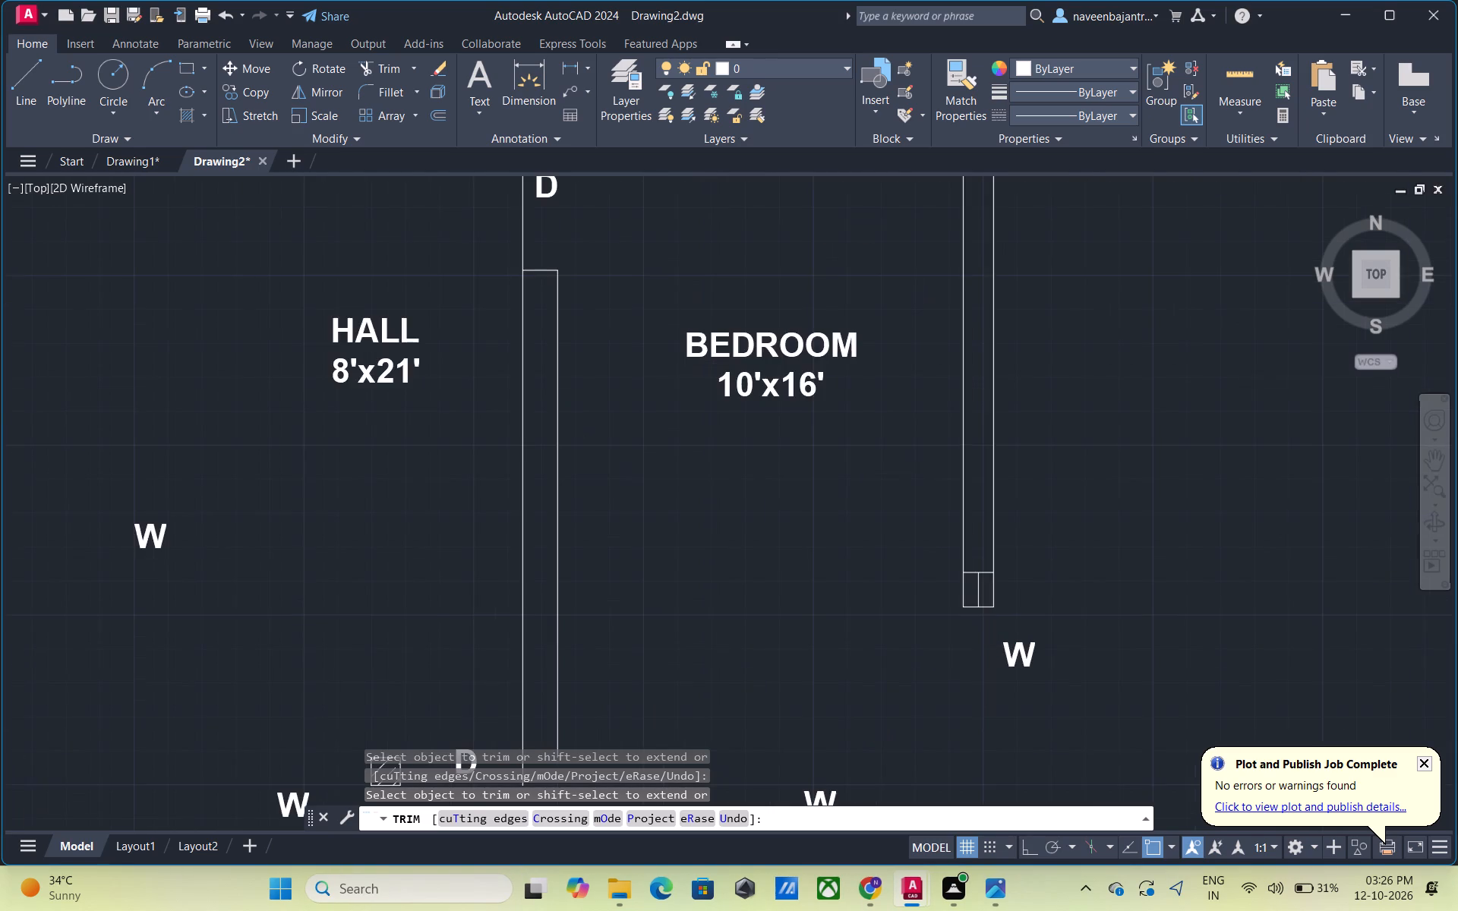
{"action": "scroll", "coordinate": [980, 635], "scroll_direction": "up", "scroll_amount": 1}
{"action": "left_click", "coordinate": [998, 570]}
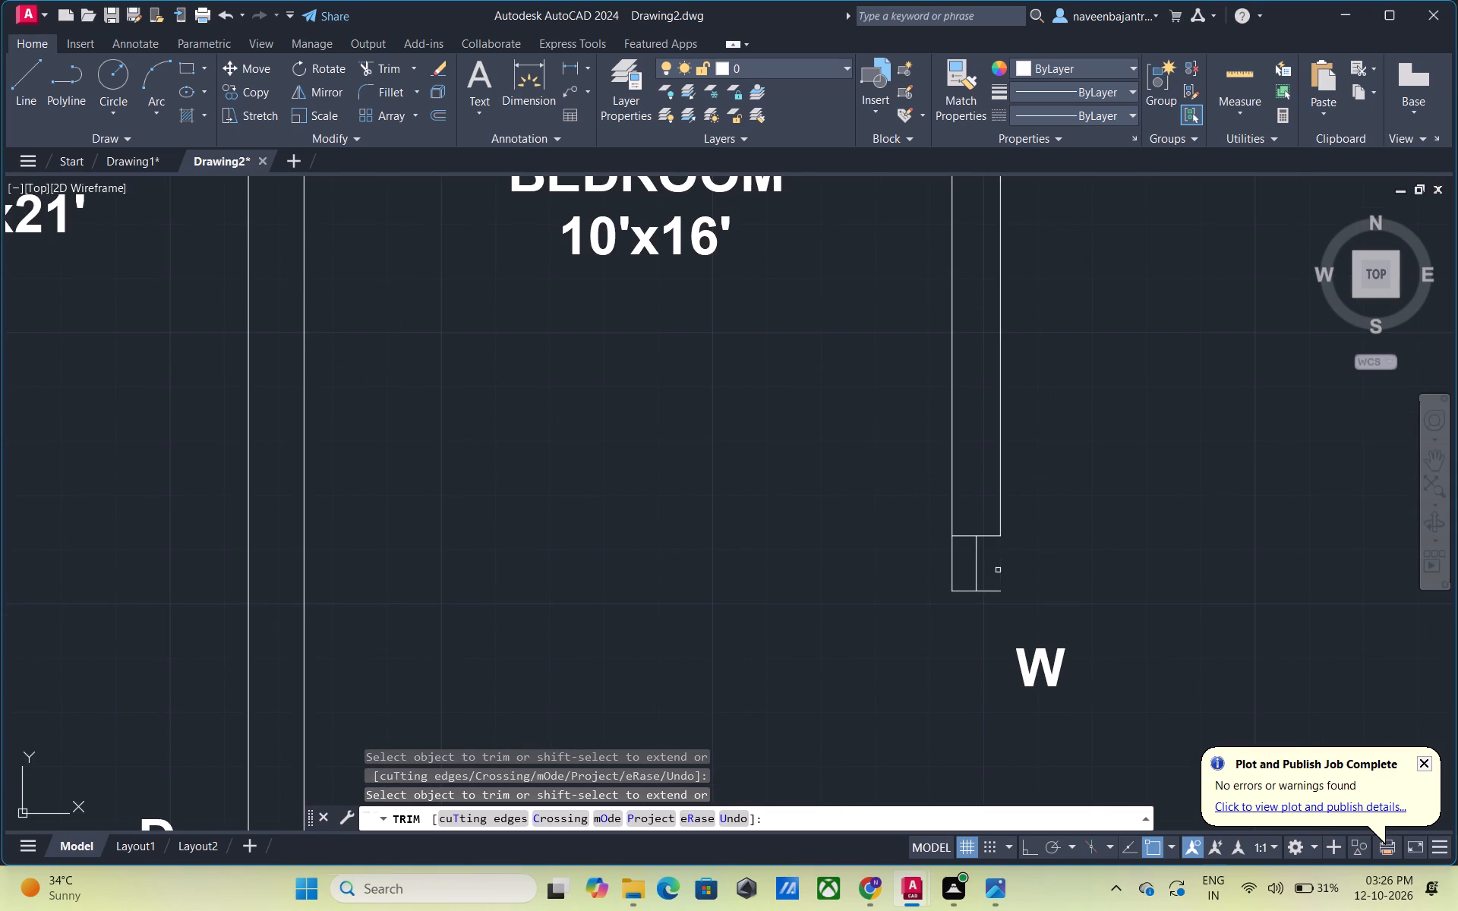
{"action": "left_click", "coordinate": [951, 570]}
{"action": "left_click", "coordinate": [958, 590]}
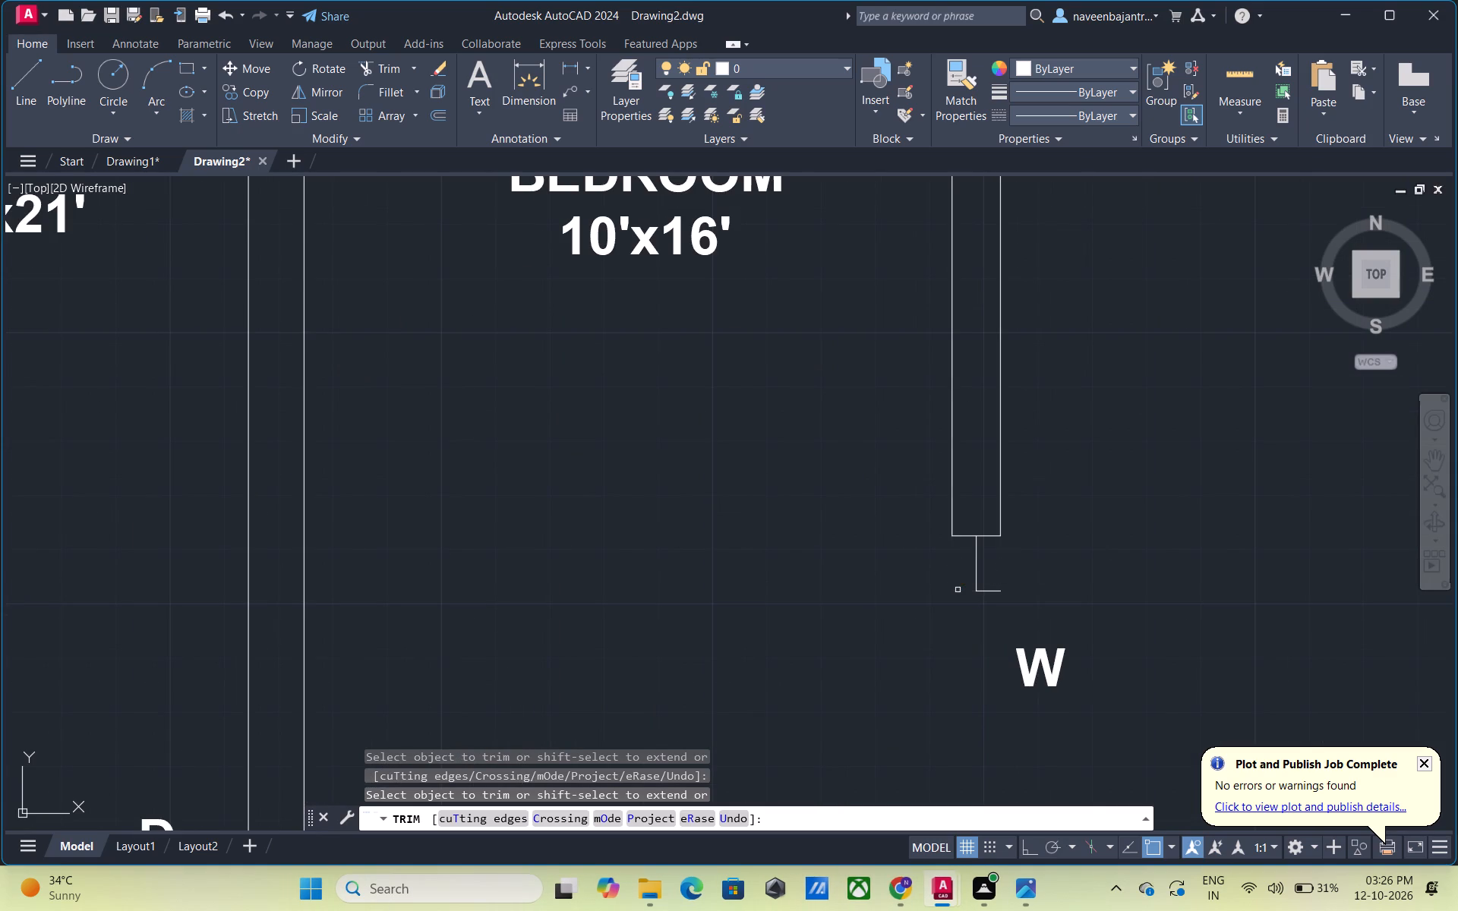
{"action": "left_click", "coordinate": [987, 590]}
{"action": "left_click", "coordinate": [978, 566]}
{"action": "left_click", "coordinate": [980, 534]}
Trim away the wall between HALL and BEDROOM, including its end cap and the line across door D below the toilet.
{"action": "scroll", "coordinate": [980, 534], "scroll_direction": "down", "scroll_amount": 2}
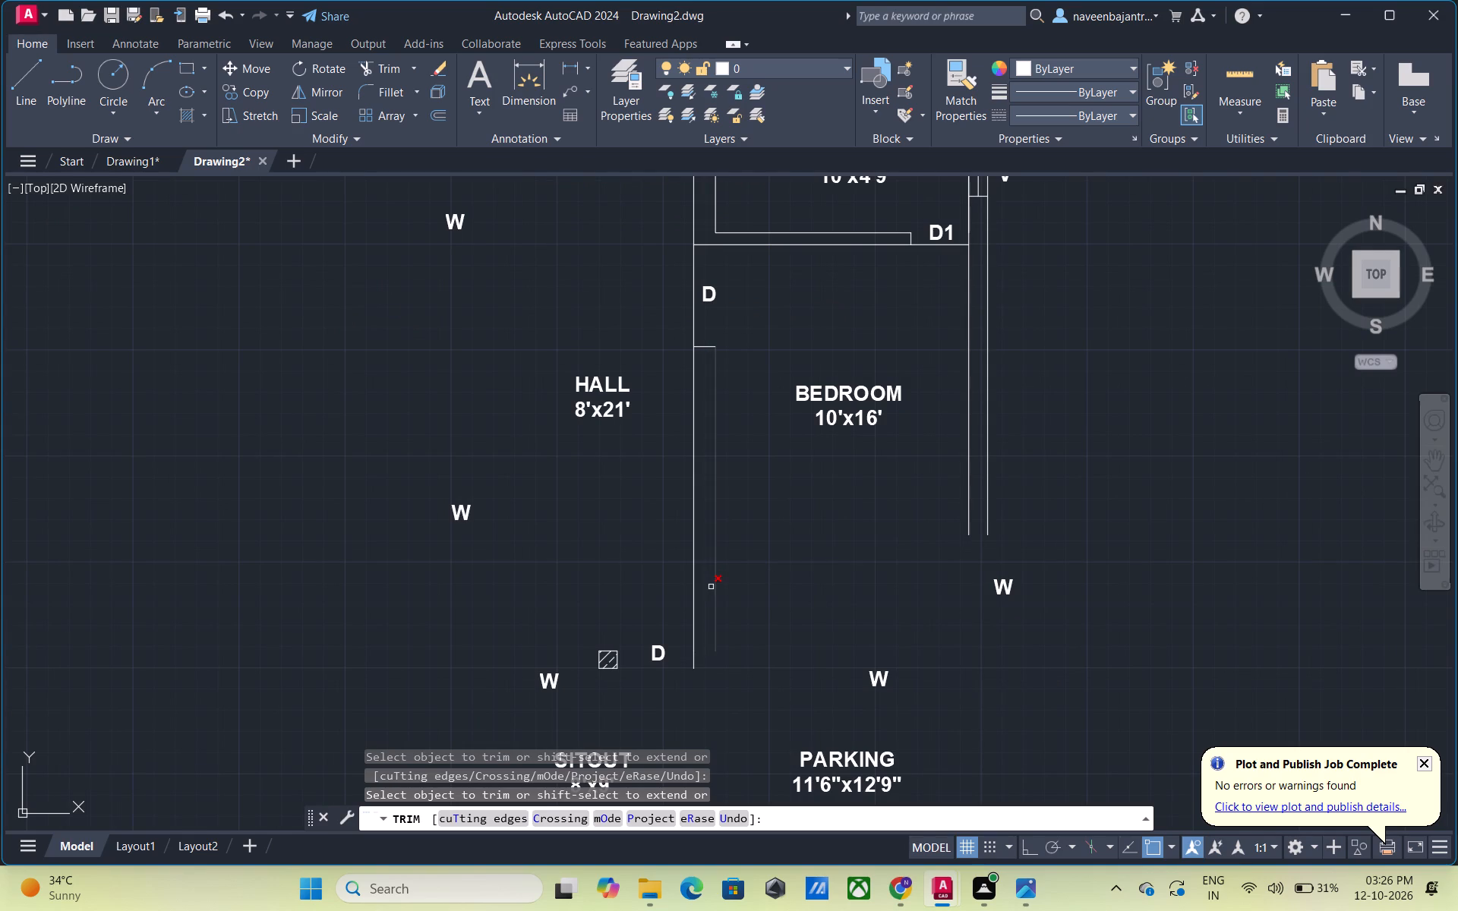
{"action": "left_click", "coordinate": [715, 583]}
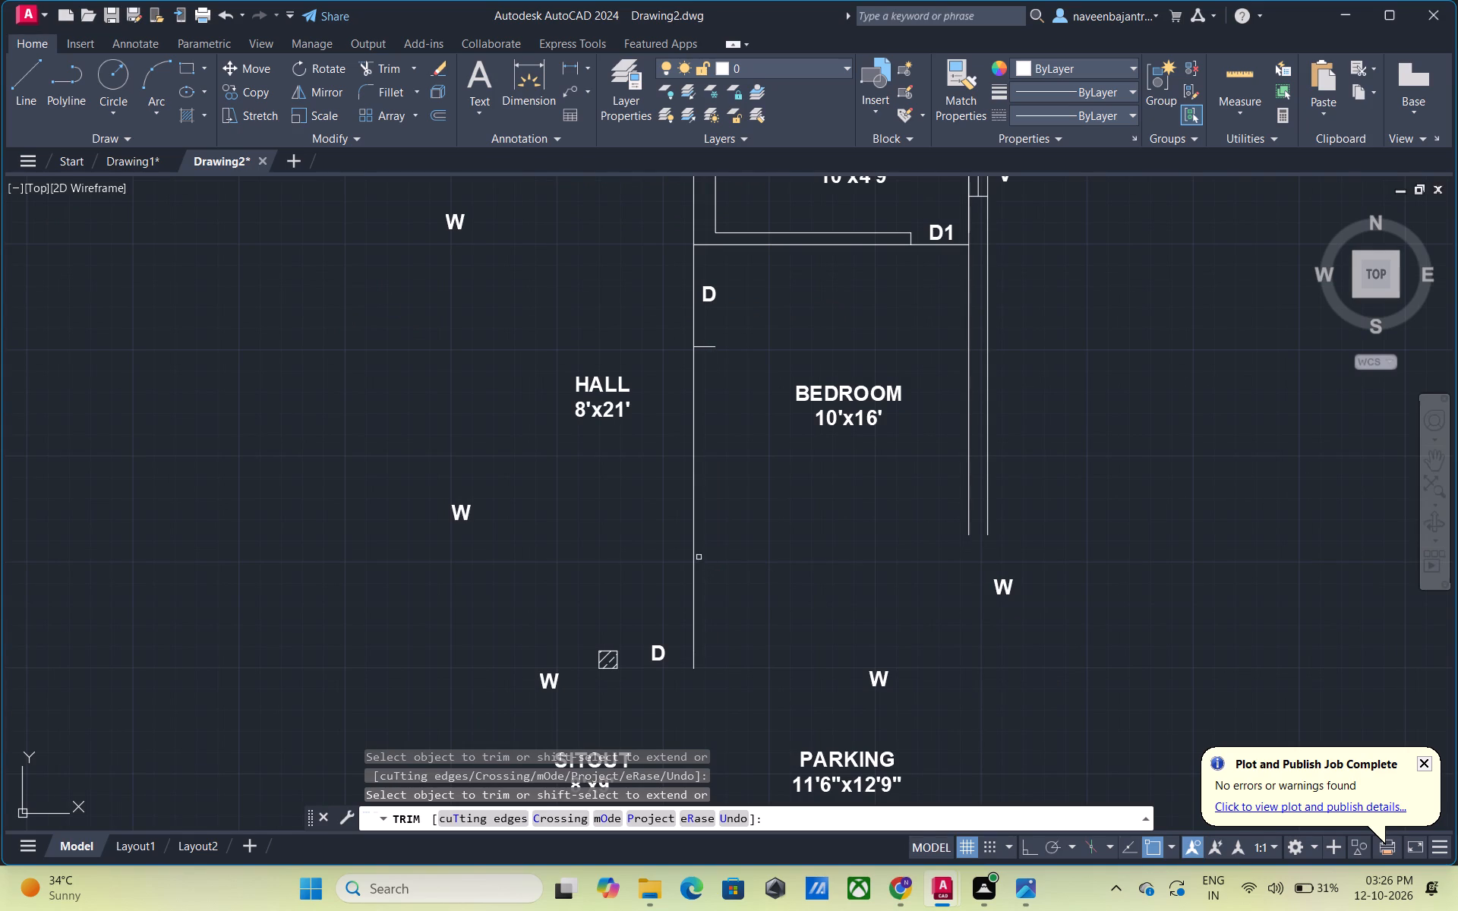
{"action": "left_click", "coordinate": [695, 553]}
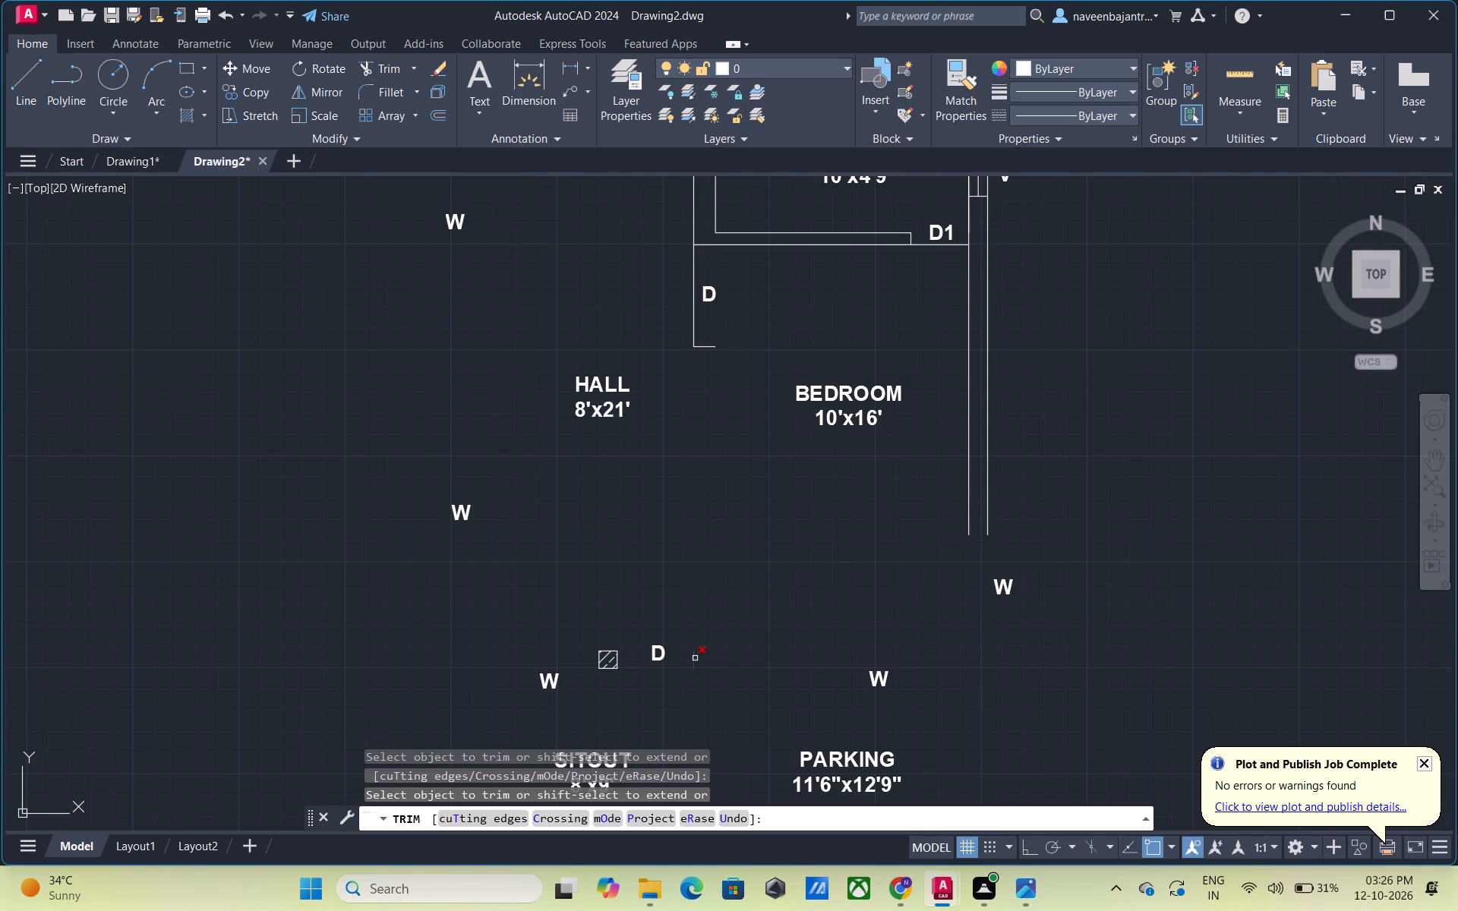
{"action": "left_click", "coordinate": [695, 658]}
{"action": "middle_click_drag", "start_coordinate": [731, 594], "coordinate": [689, 720]}
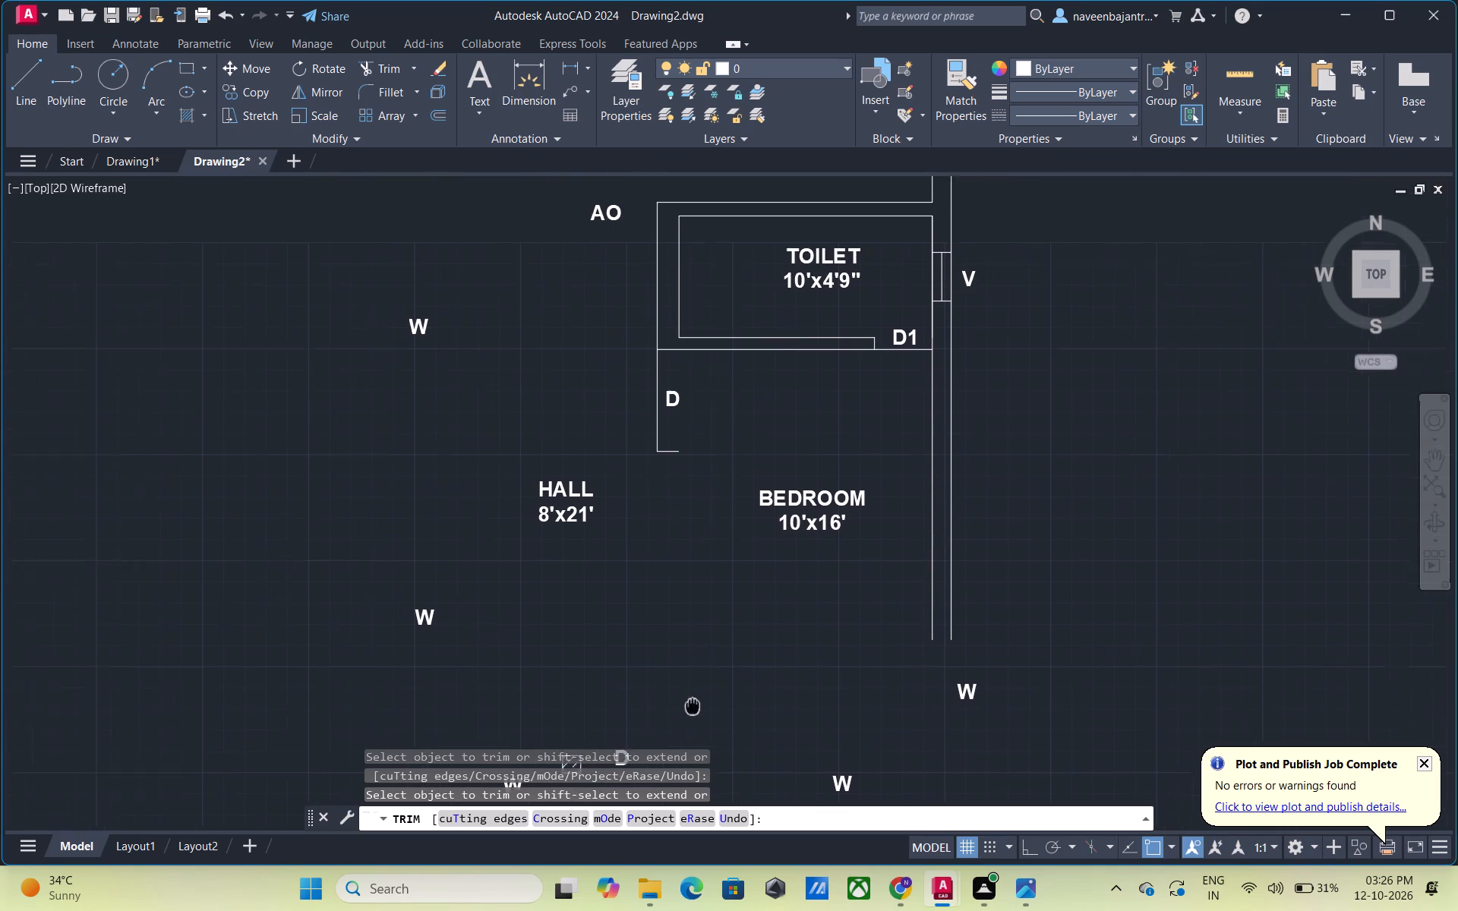
{"action": "middle_click_drag", "start_coordinate": [689, 720], "coordinate": [687, 724]}
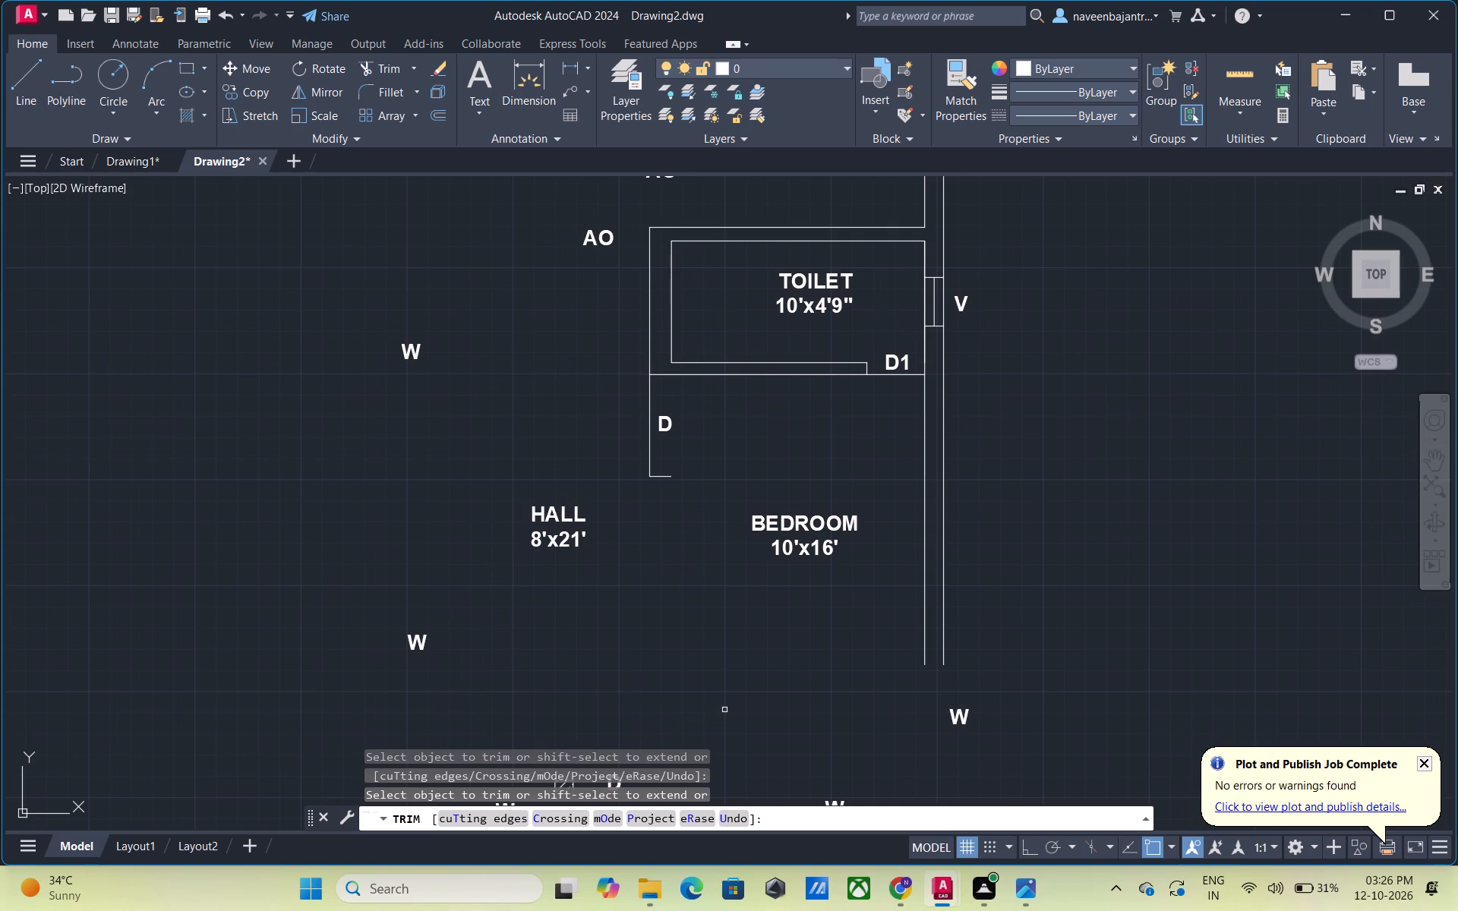
{"action": "left_click", "coordinate": [665, 476]}
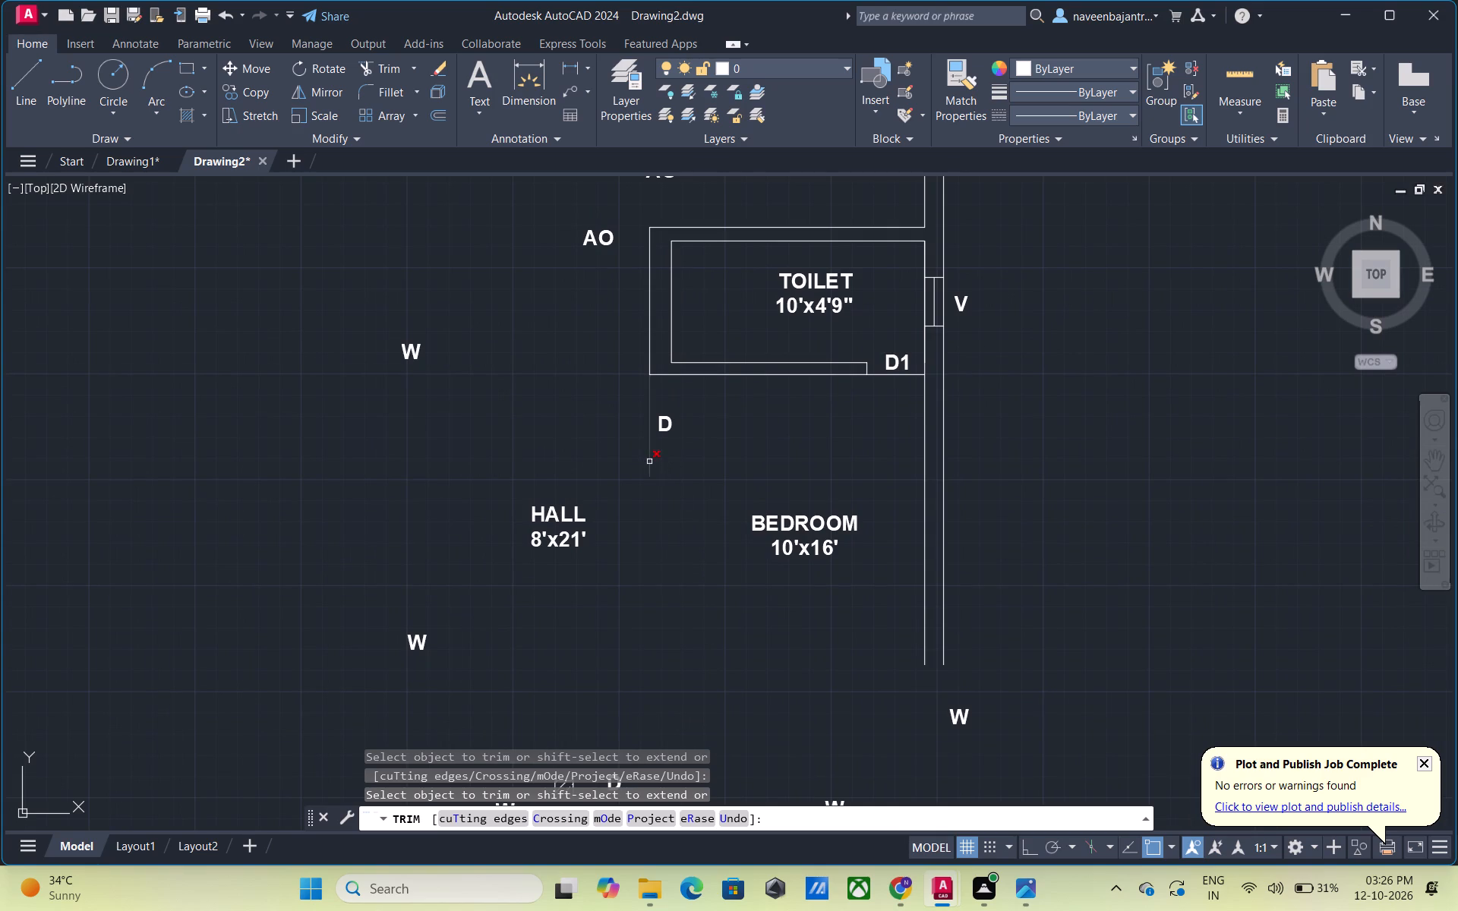
{"action": "left_click", "coordinate": [649, 462]}
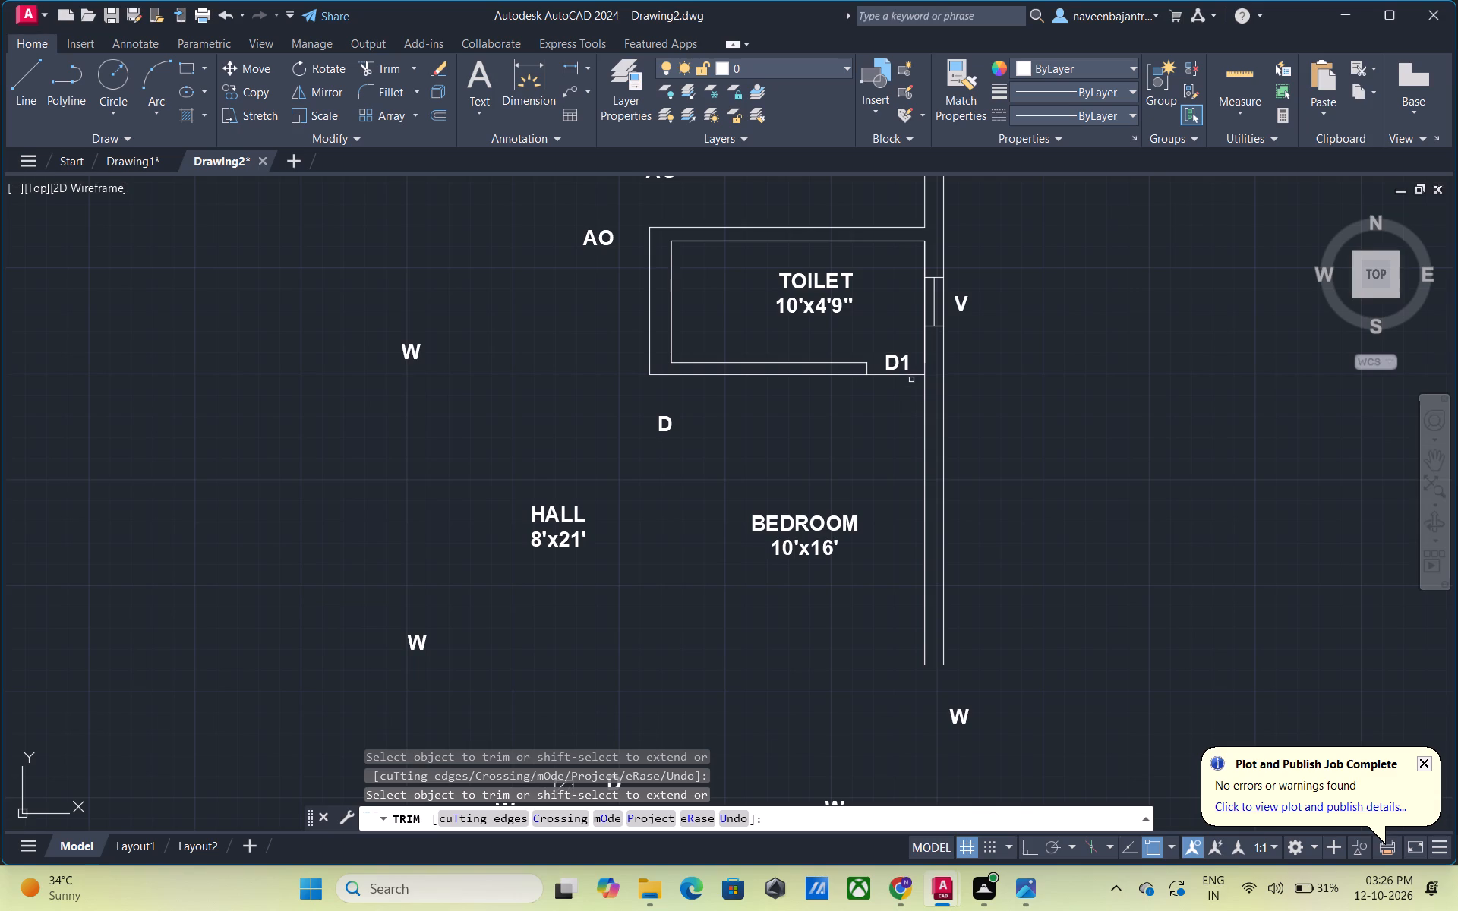
Trim away the line across door D1 and the bedroom's two outer wall lines up to the toilet's ventilator V.
{"action": "left_click", "coordinate": [911, 375]}
{"action": "left_click", "coordinate": [925, 421]}
{"action": "left_click", "coordinate": [943, 411]}
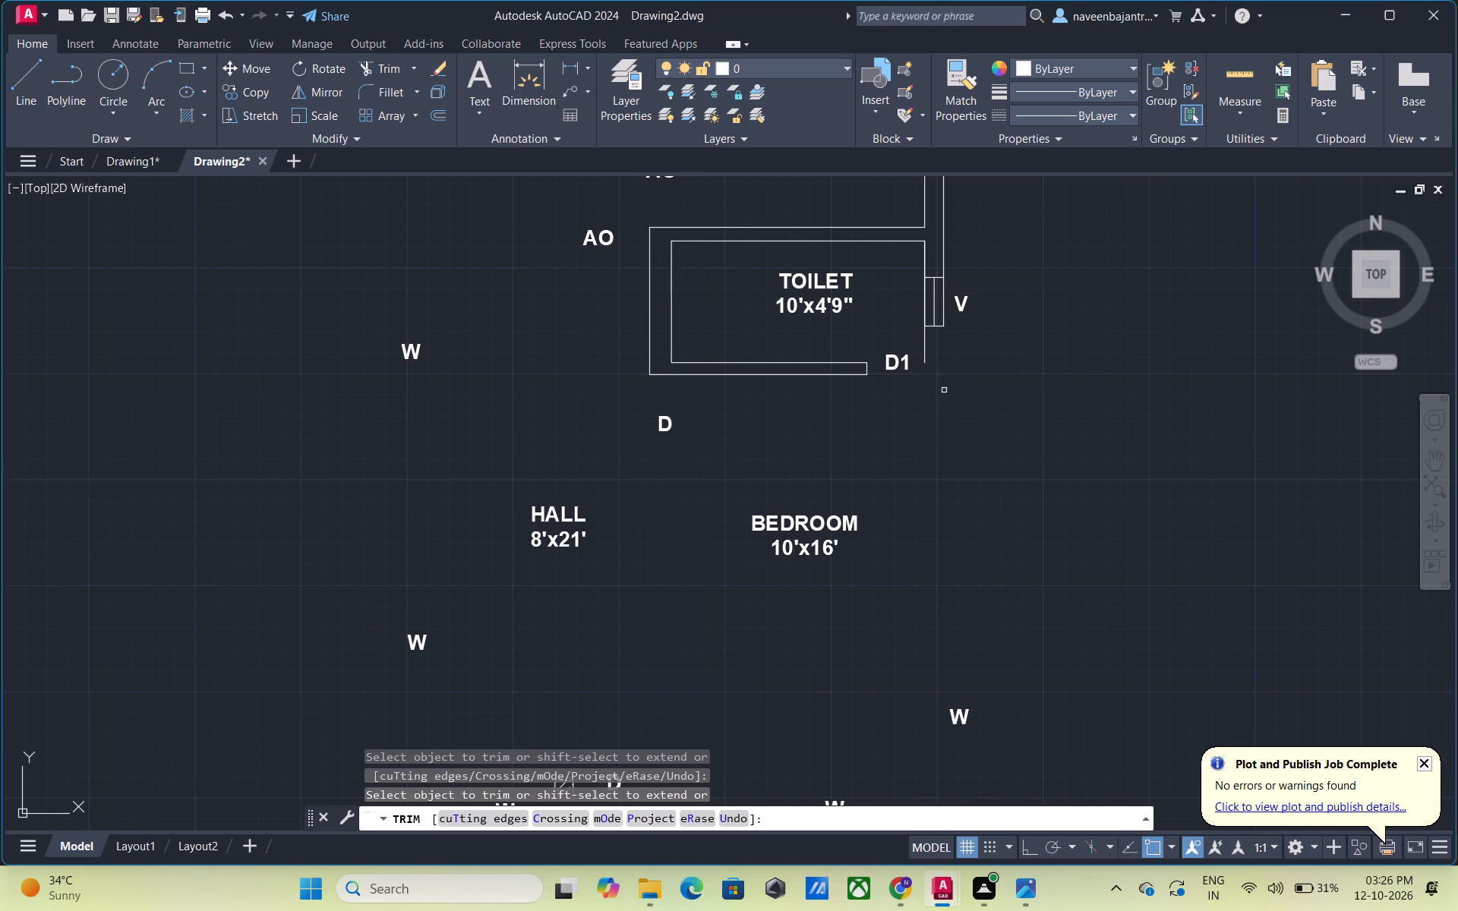
{"action": "left_click", "coordinate": [926, 355]}
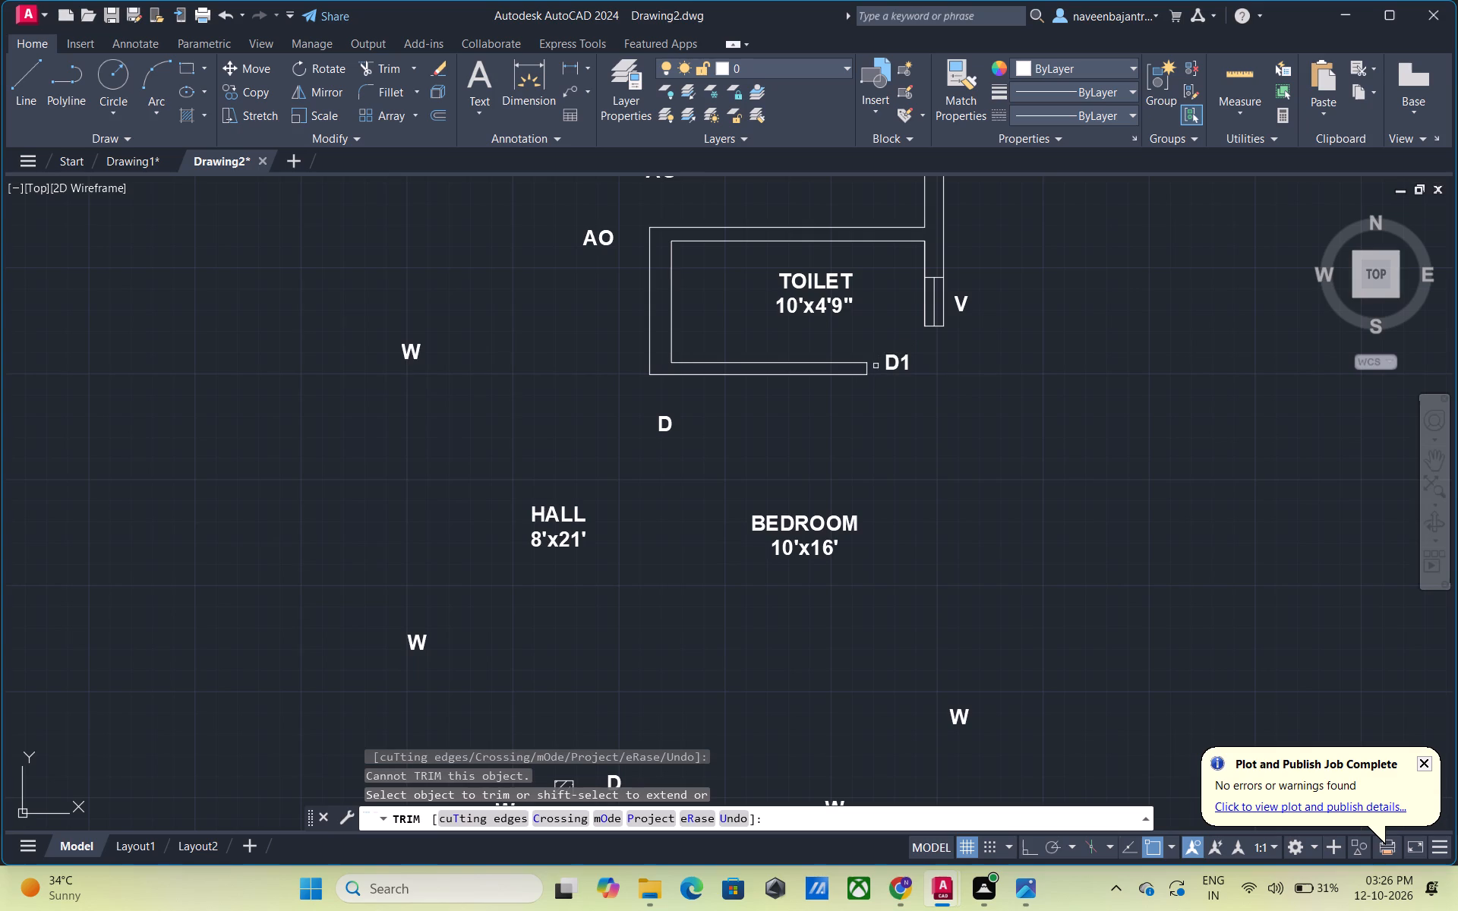
Trim away the toilet's wall facing the bedroom, including the end caps at door D1 and the hall-side corner.
{"action": "left_click", "coordinate": [869, 369]}
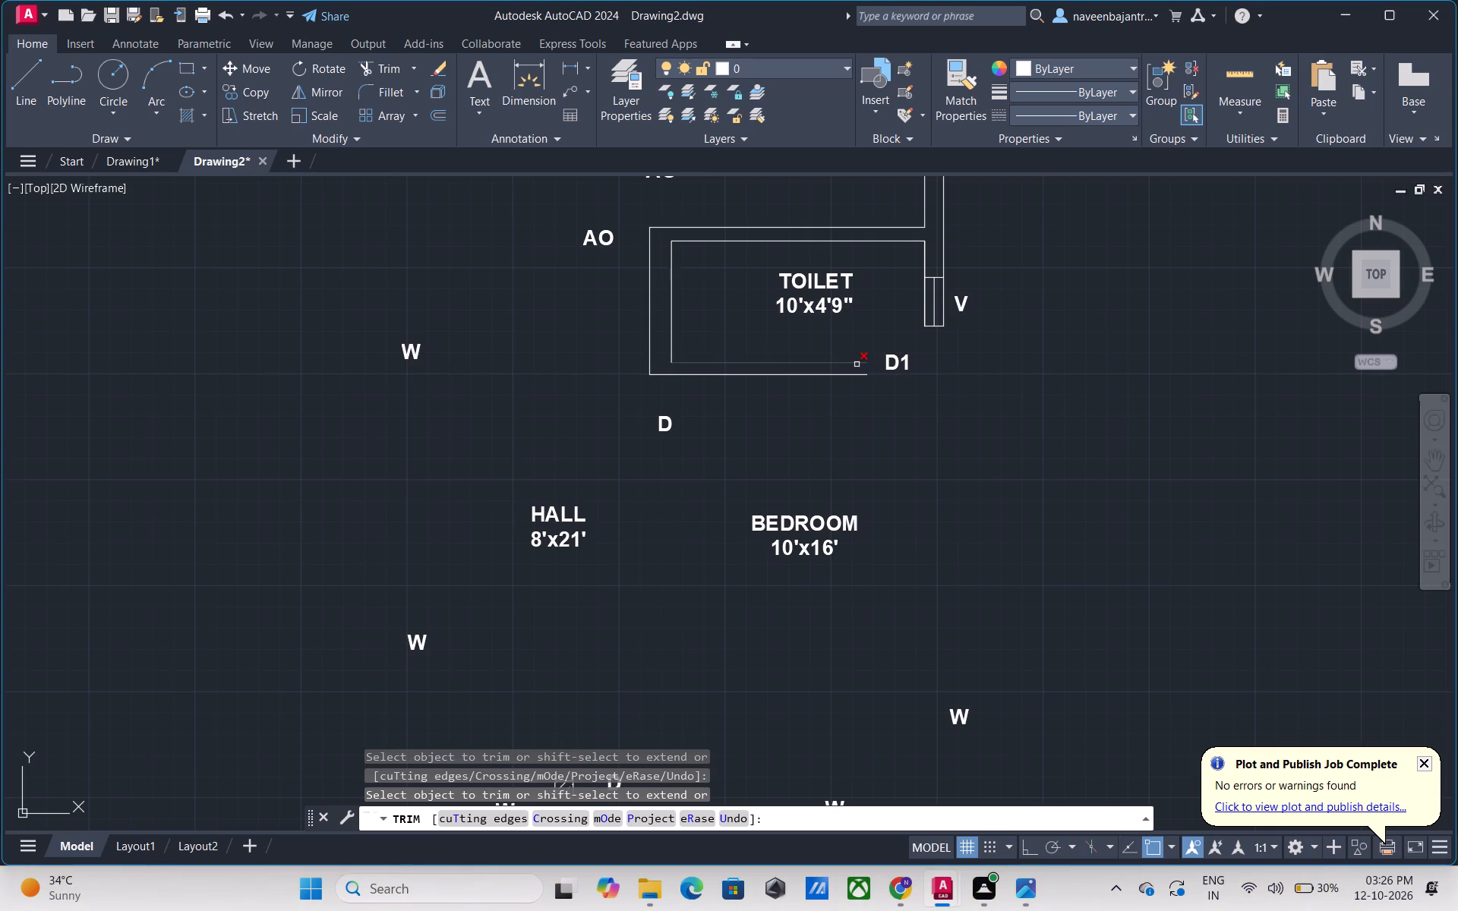
{"action": "left_click", "coordinate": [857, 364]}
{"action": "left_click", "coordinate": [822, 376]}
{"action": "left_click", "coordinate": [659, 376]}
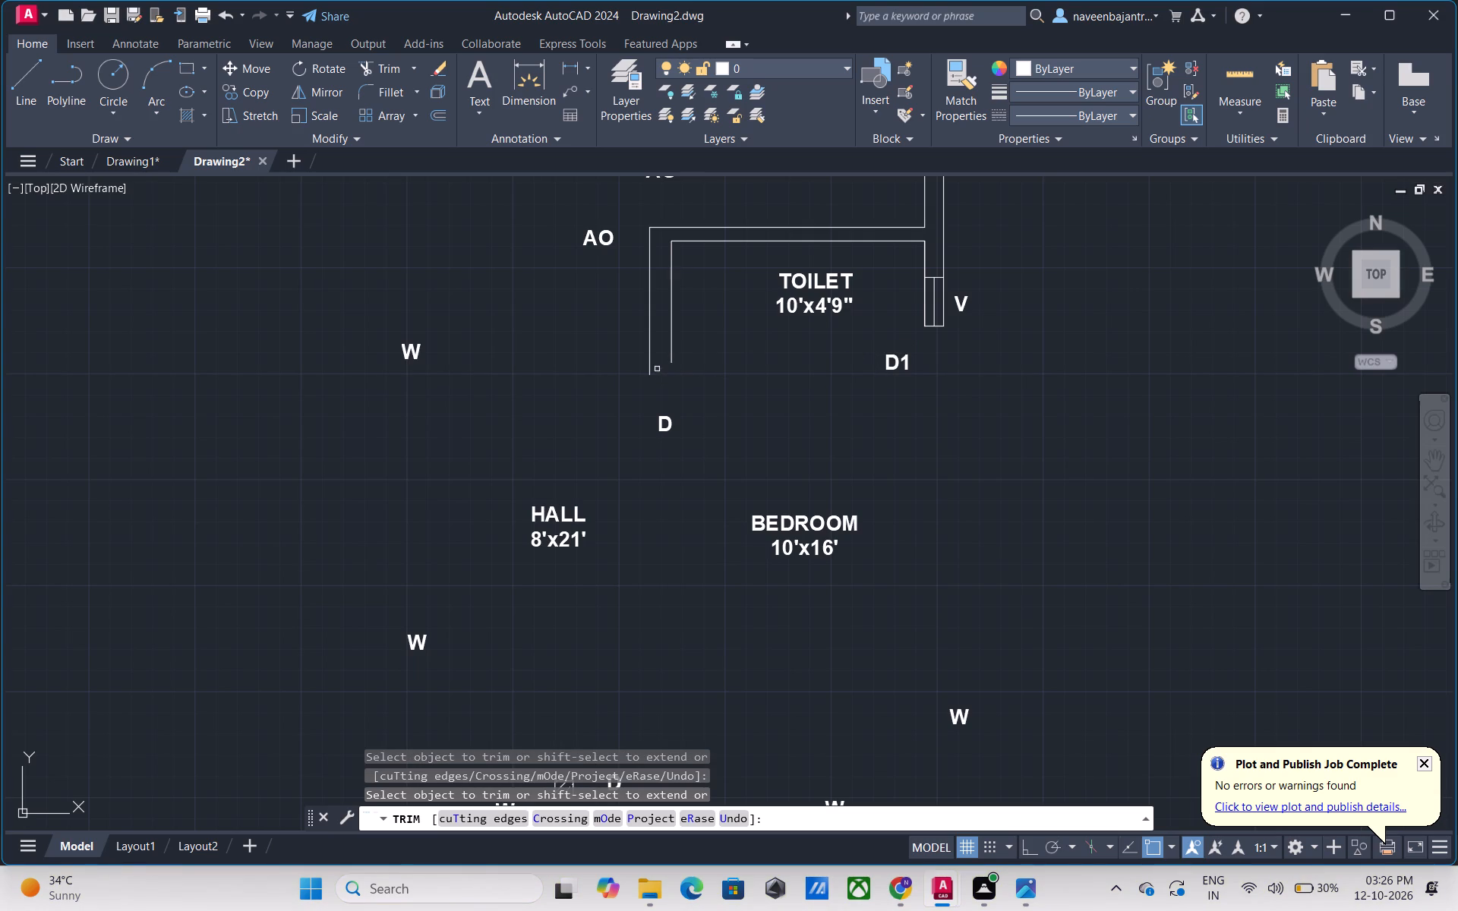
Trim away the toilet's hall-side wall lines, the inner line of its upper wall and the short inner line above ventilator V.
{"action": "left_click", "coordinate": [651, 367]}
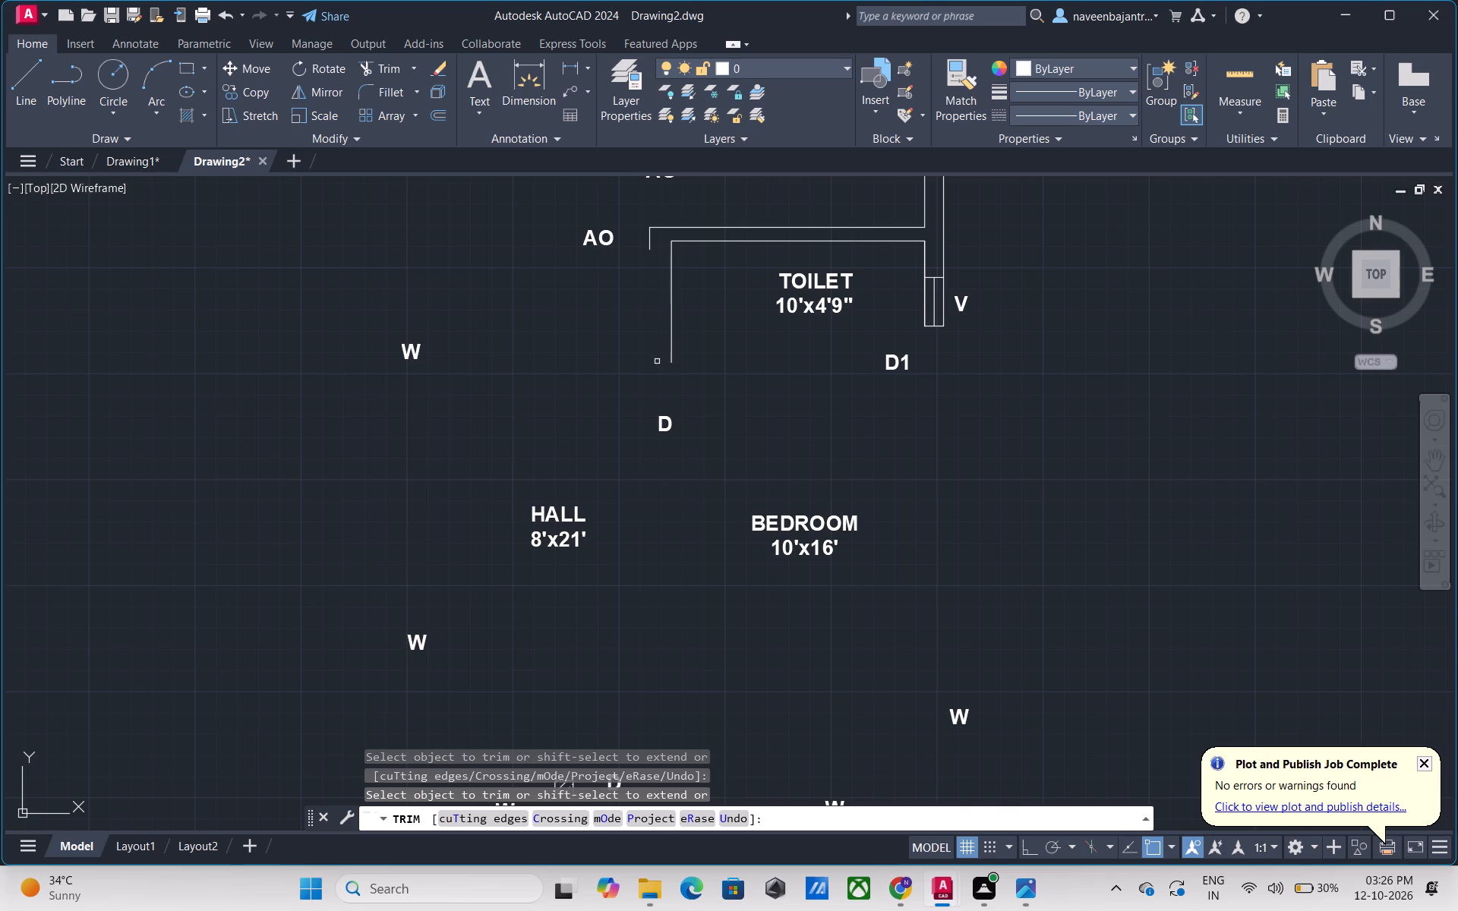
{"action": "left_click", "coordinate": [670, 354]}
{"action": "left_click", "coordinate": [649, 239]}
{"action": "left_click", "coordinate": [743, 241]}
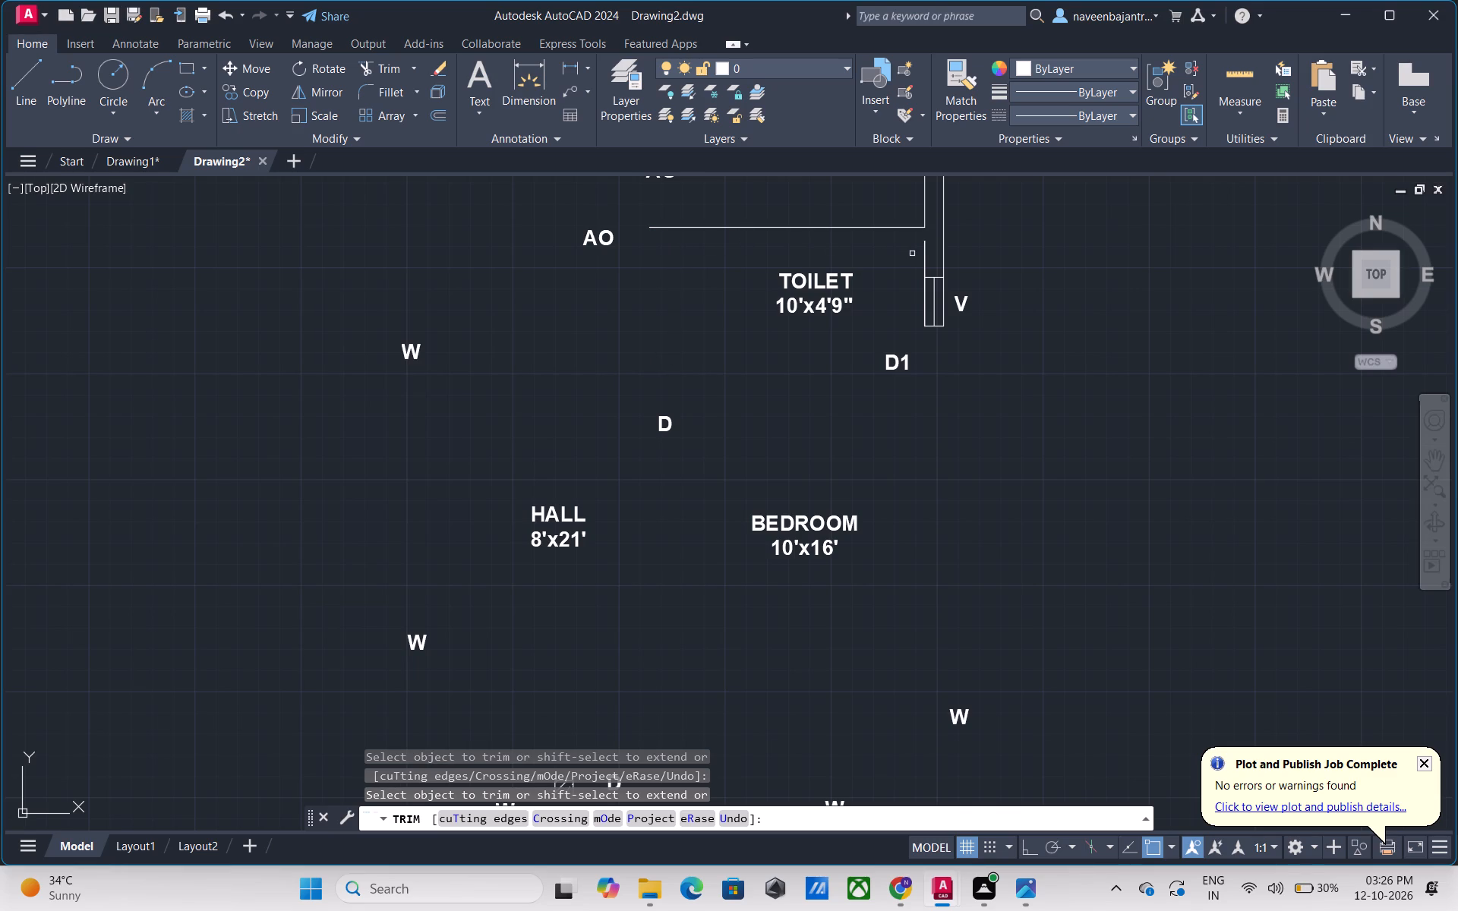
{"action": "left_click", "coordinate": [925, 254]}
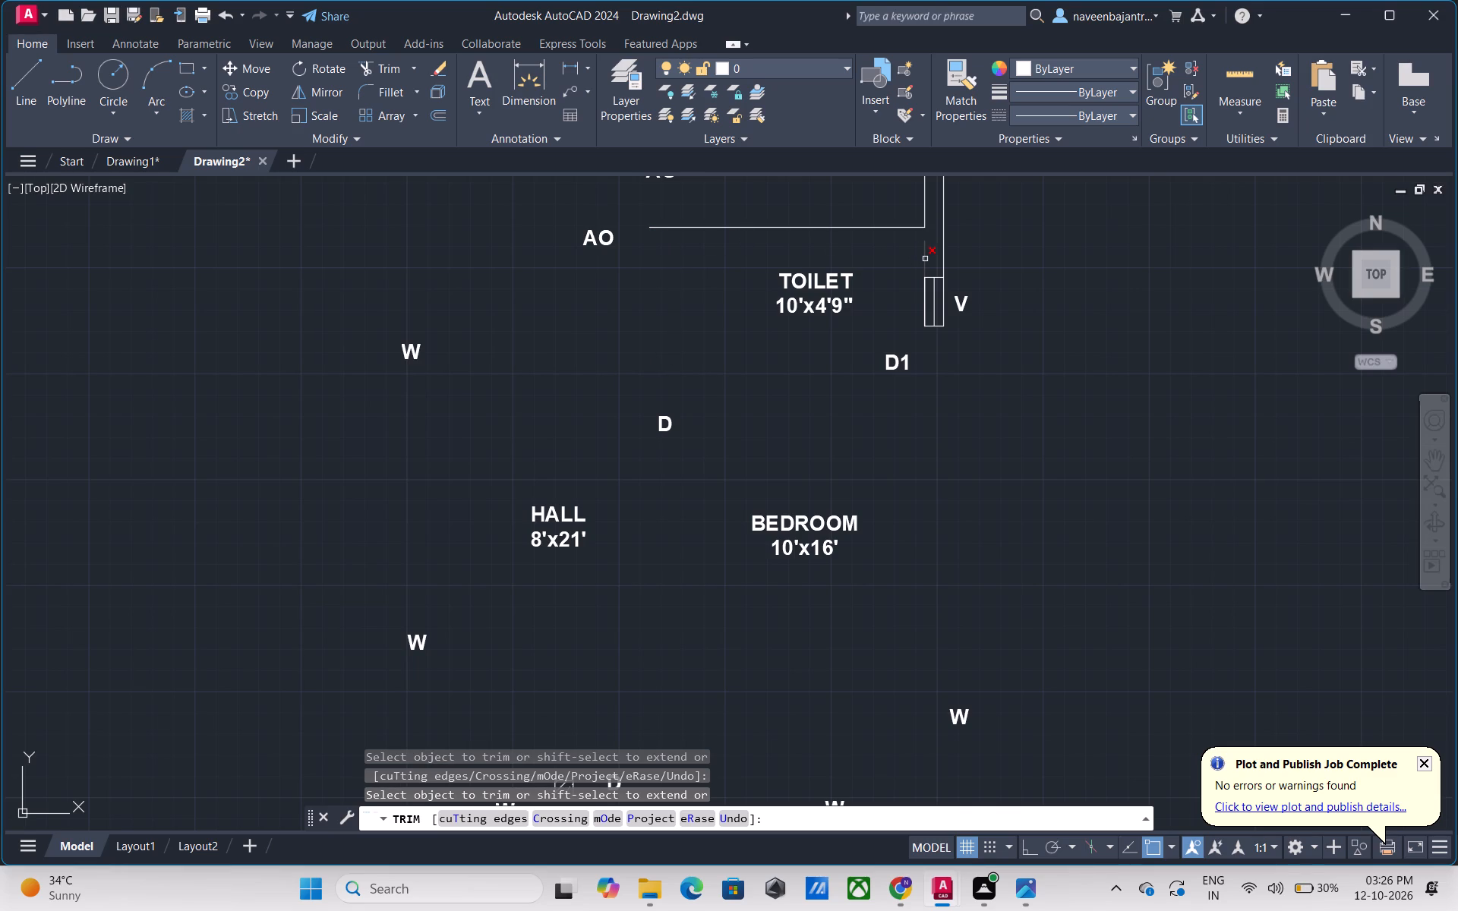
{"action": "left_click", "coordinate": [925, 259]}
Trim away all lines of the toilet's ventilator V, including its side lines, centre line and both end lines.
{"action": "left_click", "coordinate": [923, 302]}
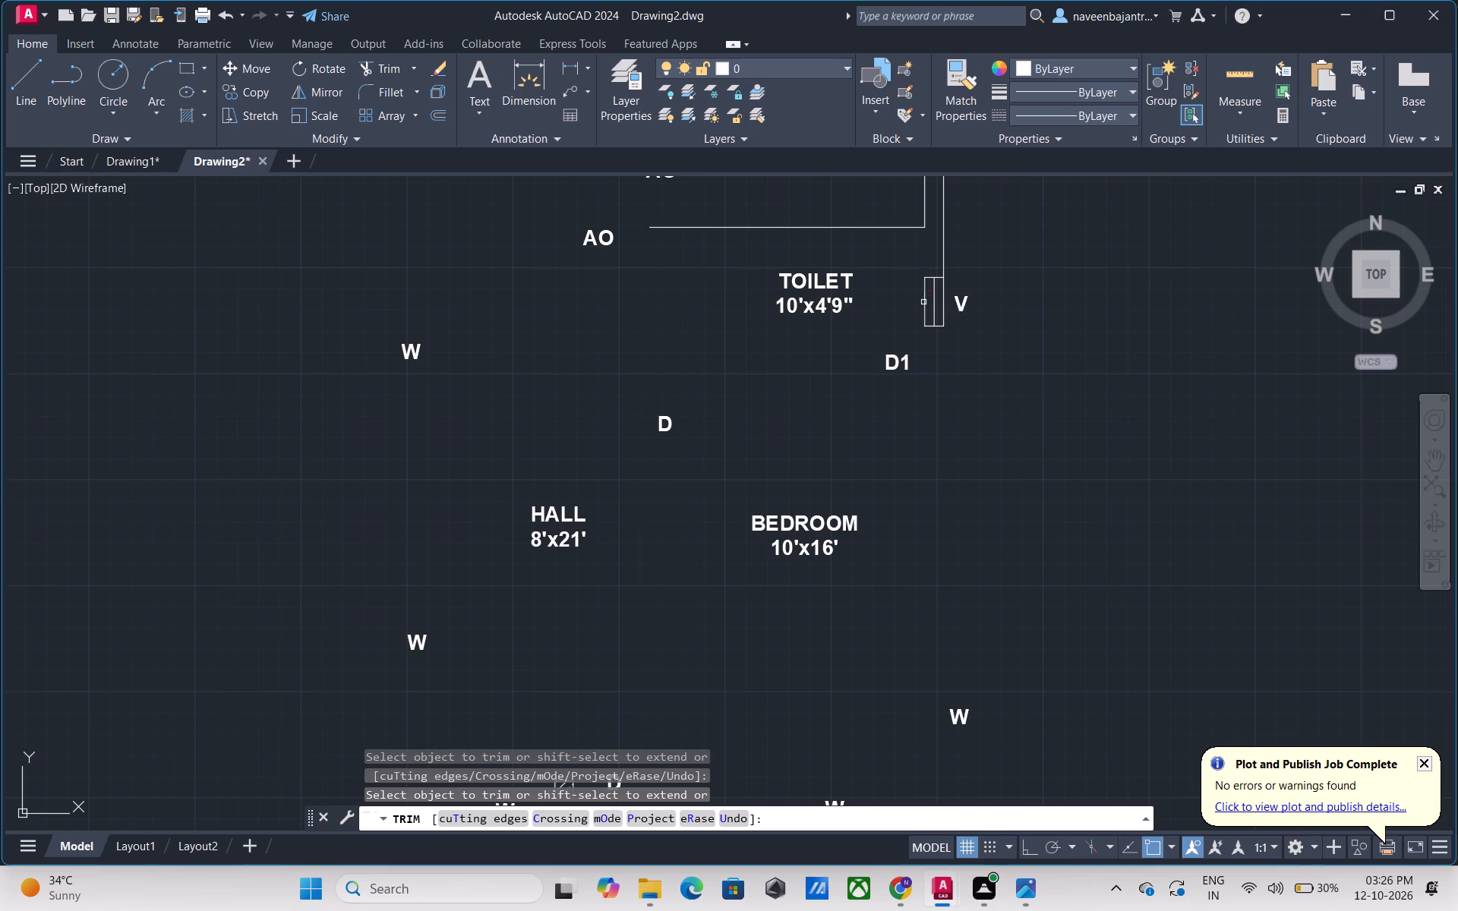
{"action": "left_click", "coordinate": [923, 297]}
{"action": "left_click_drag", "start_coordinate": [945, 305], "coordinate": [945, 307]}
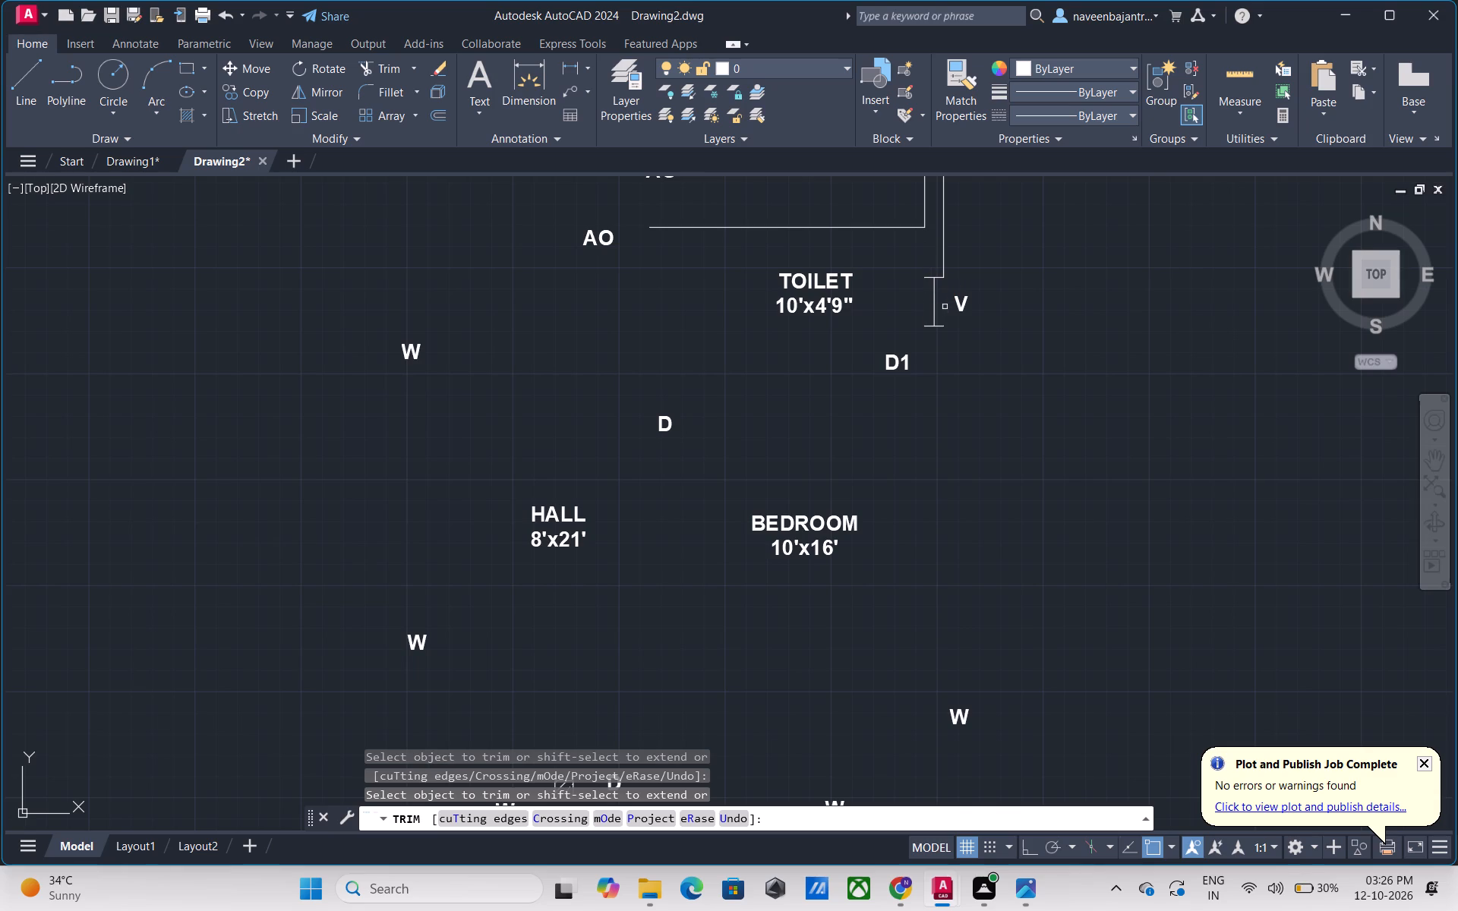
{"action": "left_click_drag", "start_coordinate": [945, 307], "coordinate": [945, 313]}
{"action": "left_click", "coordinate": [945, 326]}
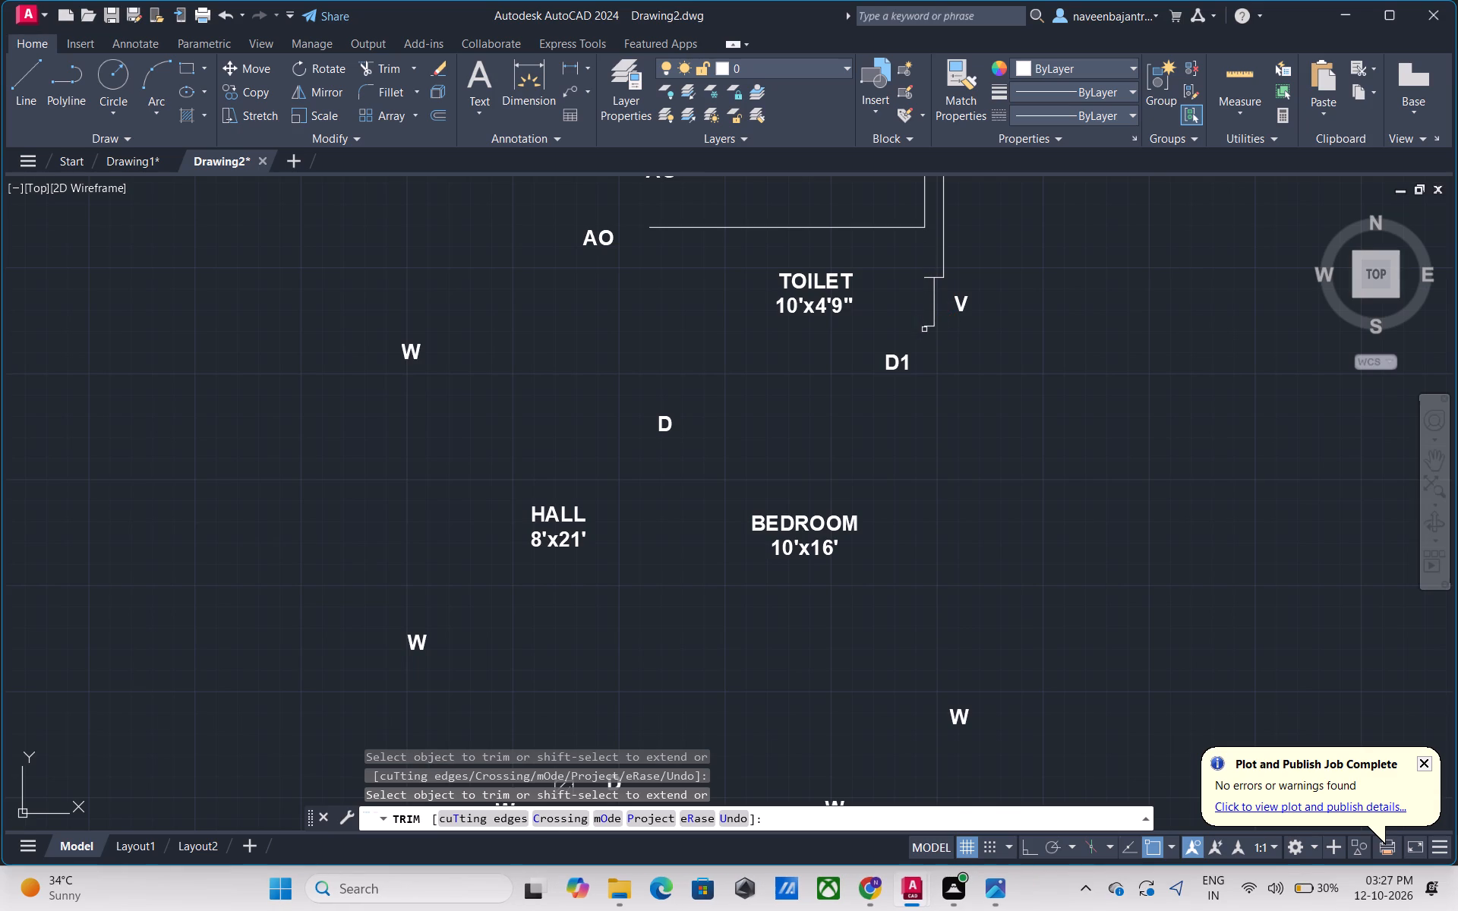
{"action": "left_click", "coordinate": [926, 327]}
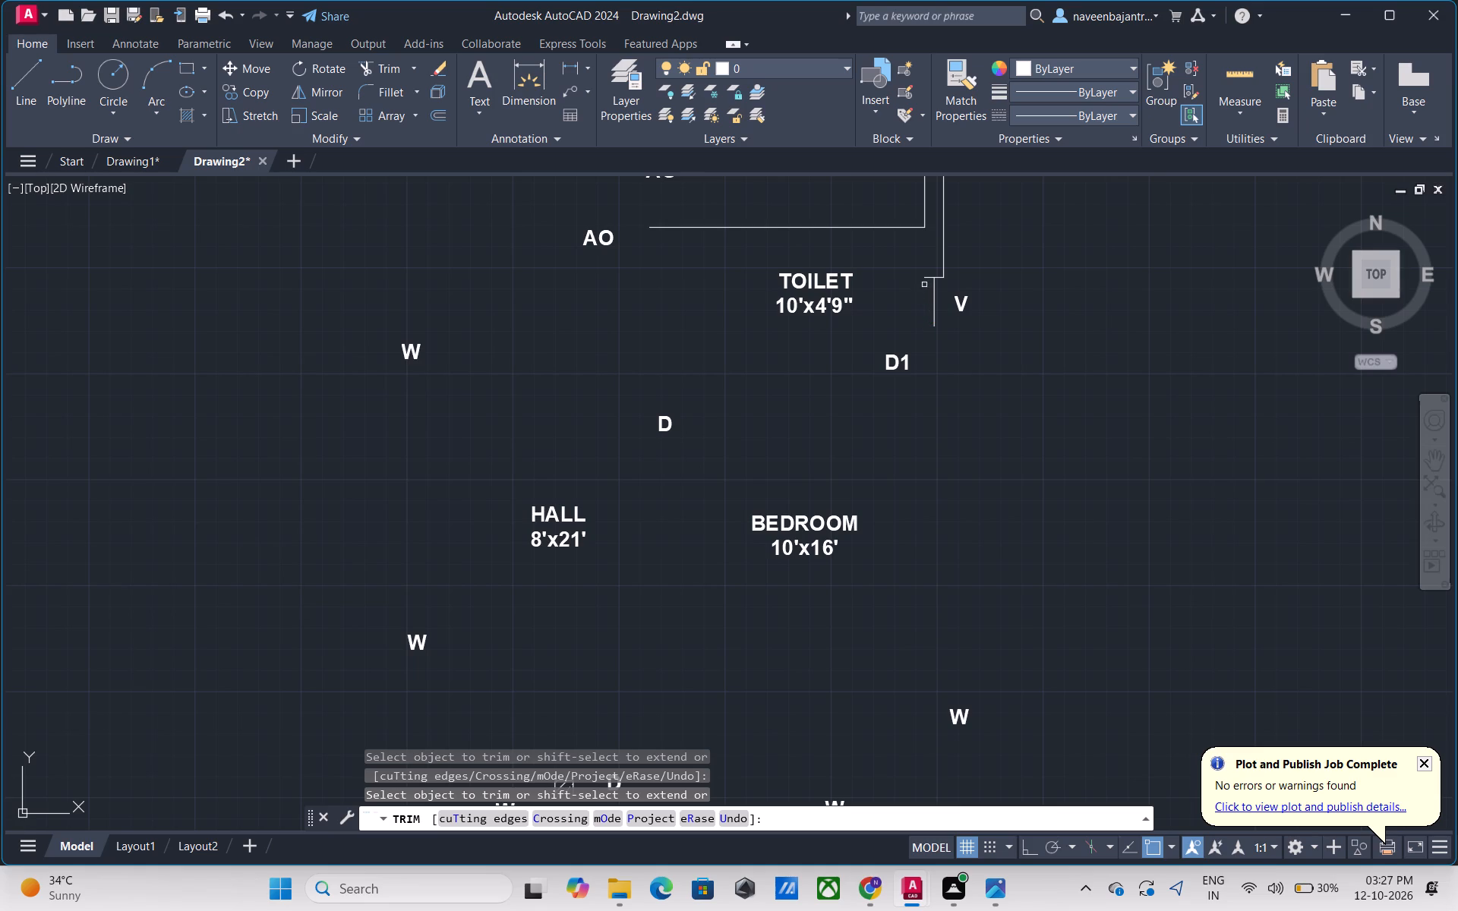
{"action": "left_click", "coordinate": [924, 277]}
{"action": "left_click", "coordinate": [933, 297]}
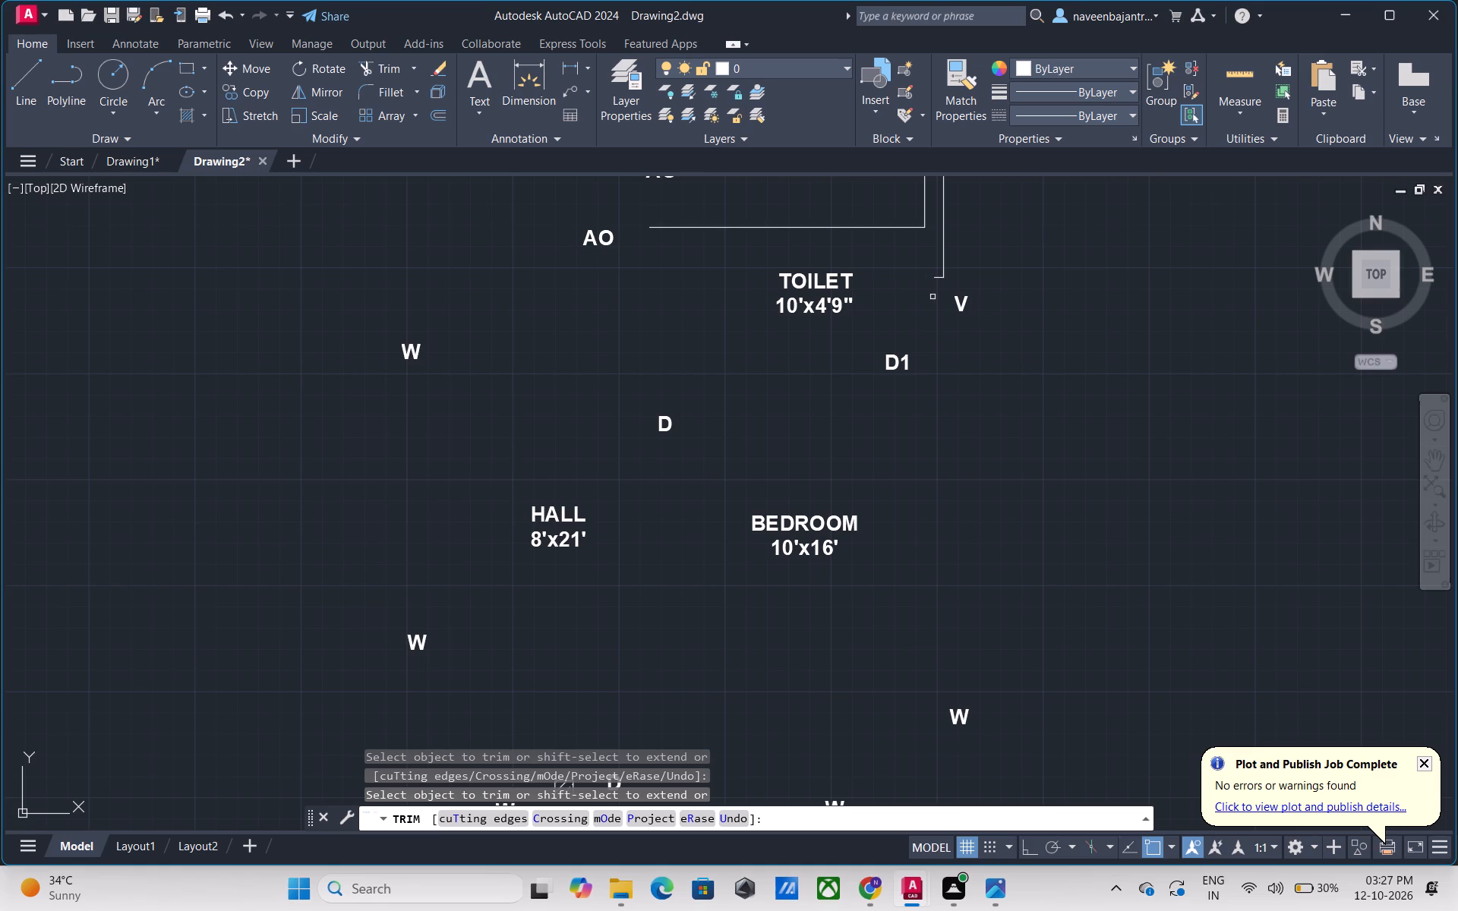
{"action": "left_click", "coordinate": [937, 278]}
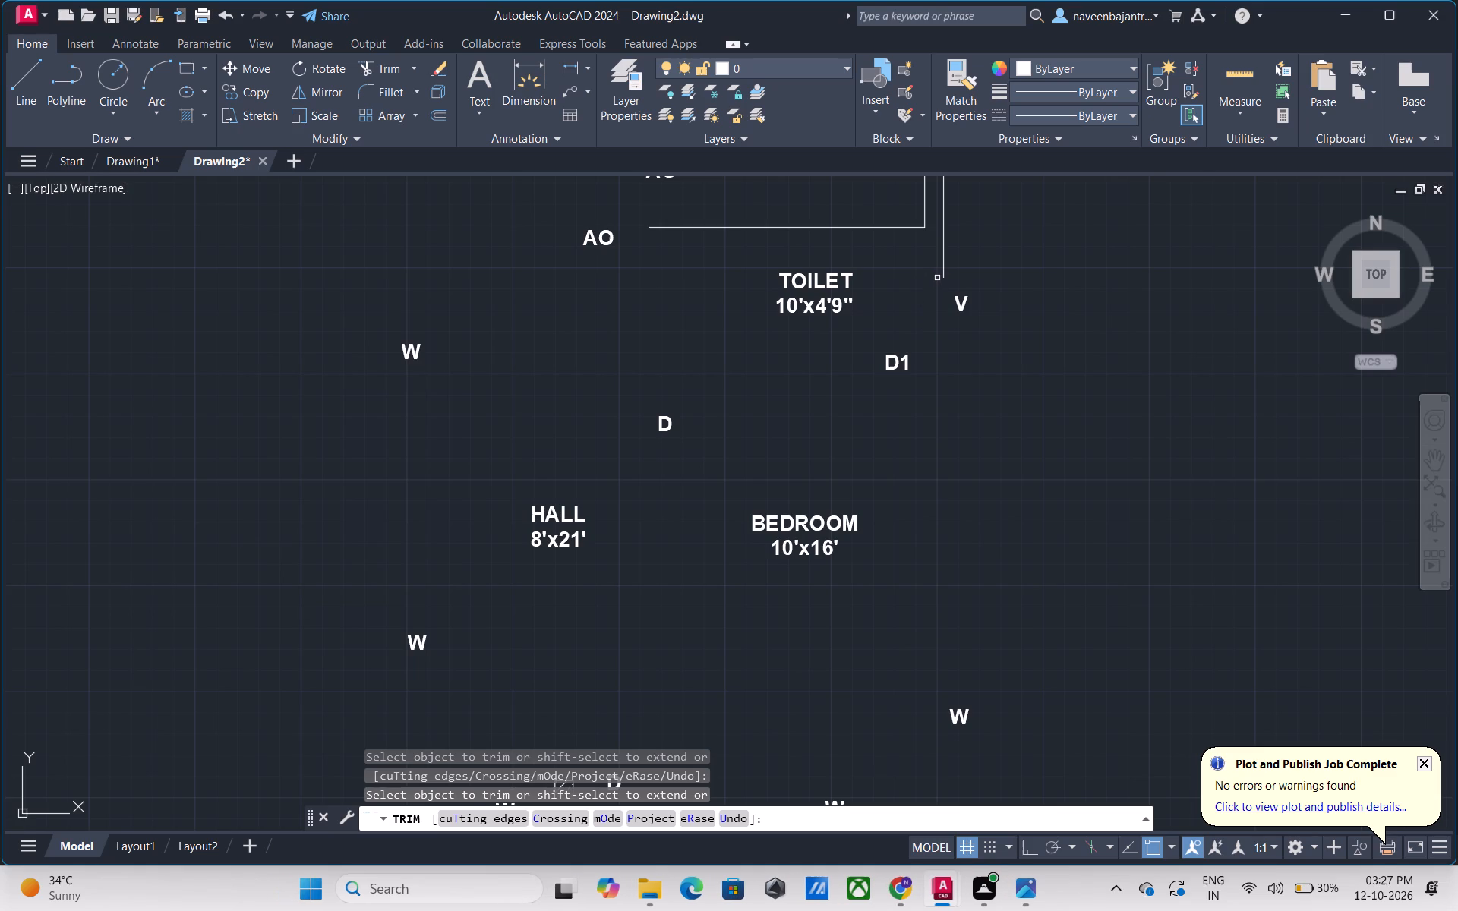
Trim away the outer wall line from the kitchen's side window to ventilator V, the kitchen–toilet wall line and the kitchen's inner line below that window.
{"action": "scroll", "coordinate": [937, 278], "scroll_direction": "down", "scroll_amount": 2}
{"action": "middle_click_drag", "start_coordinate": [937, 278], "coordinate": [942, 446]}
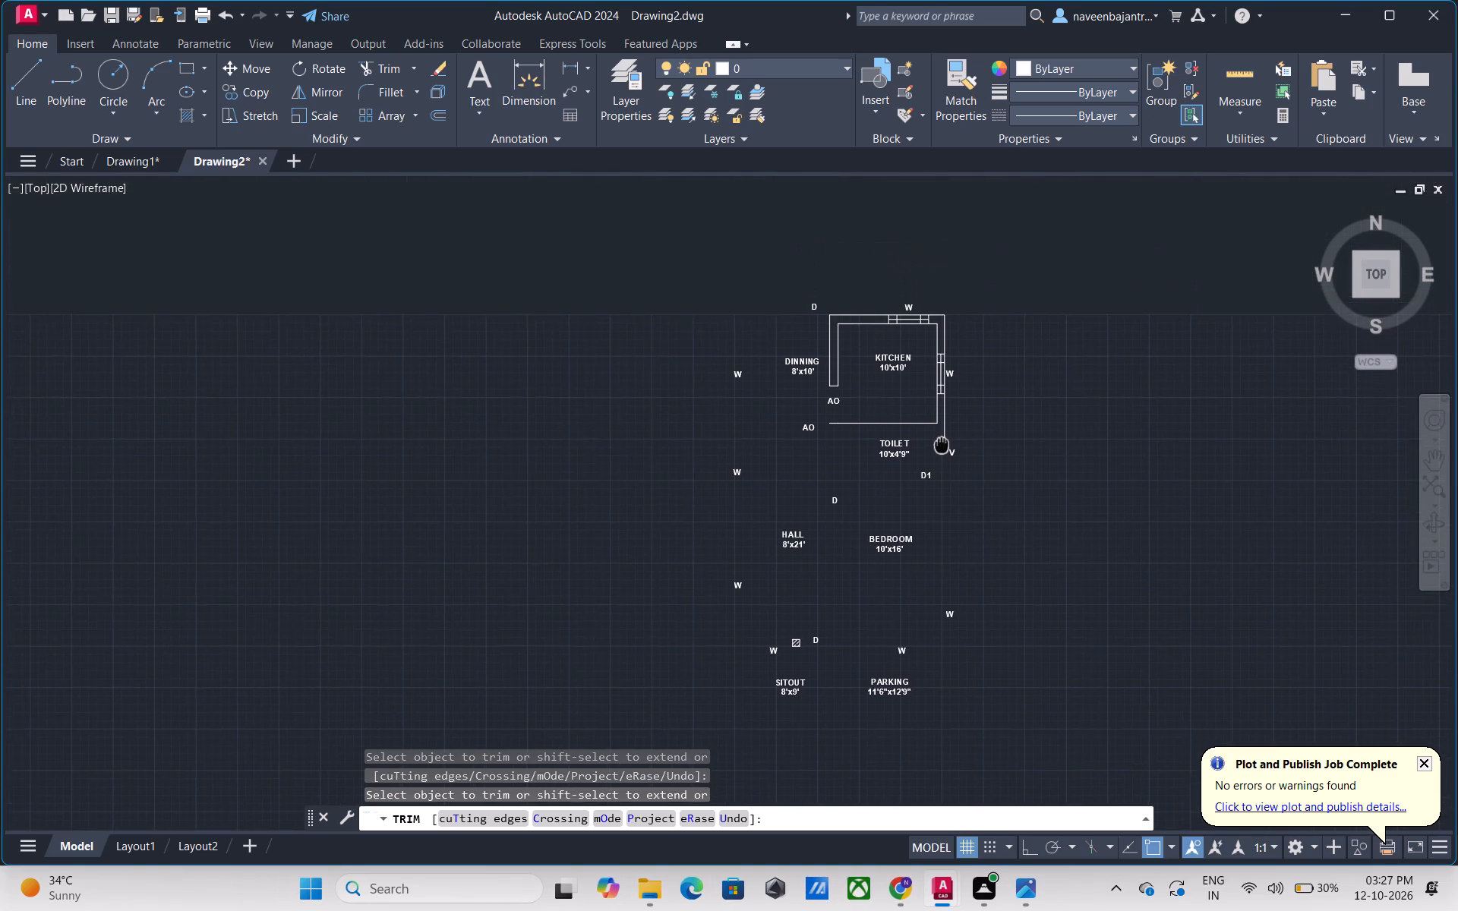
{"action": "middle_click_drag", "start_coordinate": [942, 446], "coordinate": [942, 454]}
{"action": "scroll", "coordinate": [942, 445], "scroll_direction": "up", "scroll_amount": 1}
{"action": "middle_click_drag", "start_coordinate": [970, 409], "coordinate": [978, 453]}
{"action": "scroll", "coordinate": [978, 453], "scroll_direction": "up", "scroll_amount": 2}
{"action": "scroll", "coordinate": [965, 455], "scroll_direction": "down", "scroll_amount": 1}
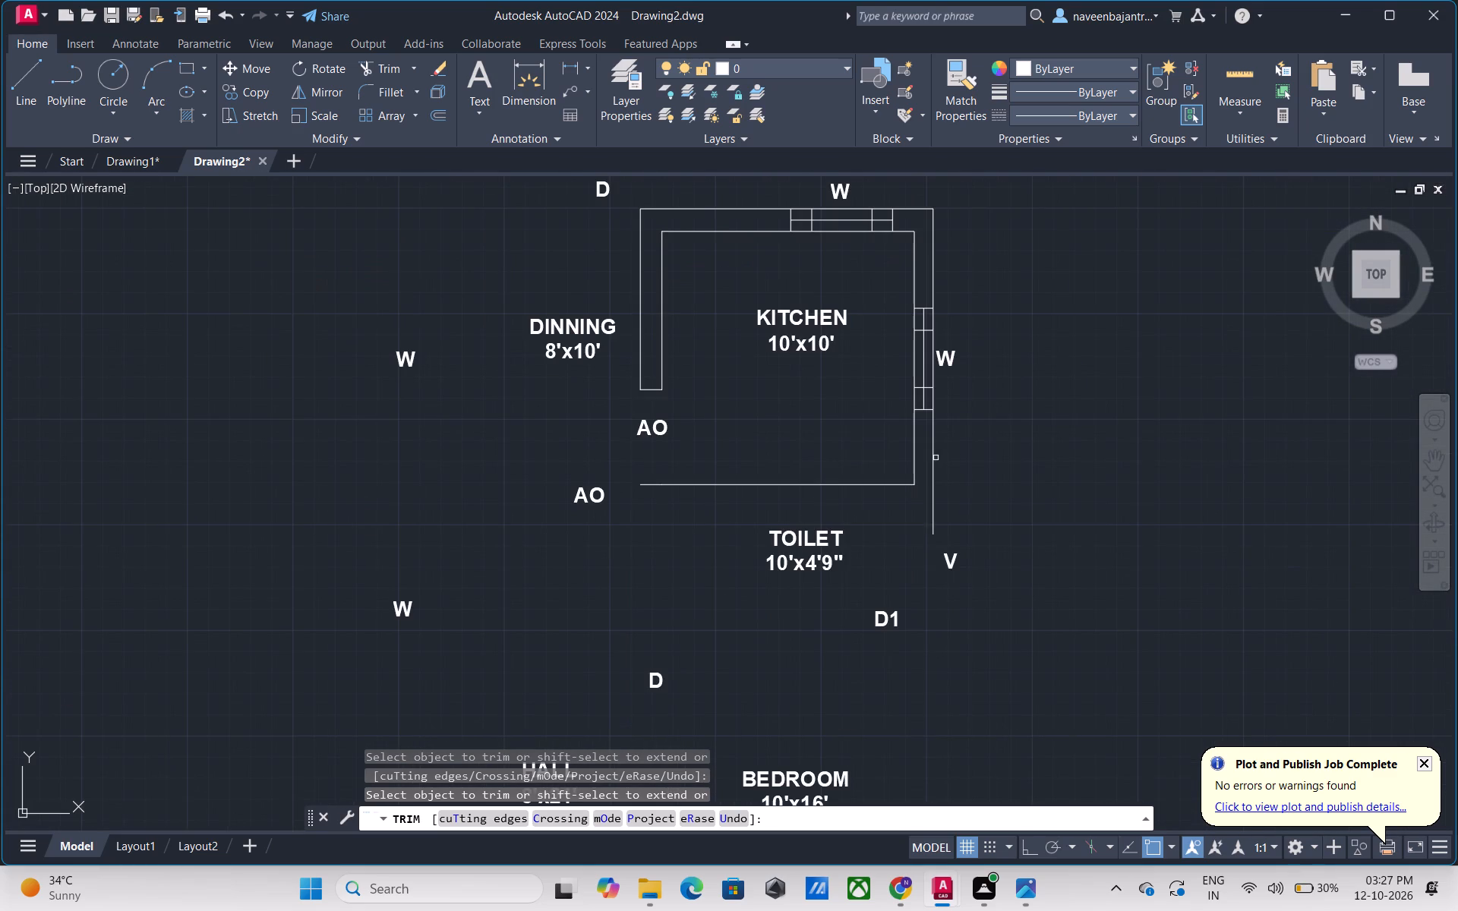
{"action": "left_click", "coordinate": [936, 458]}
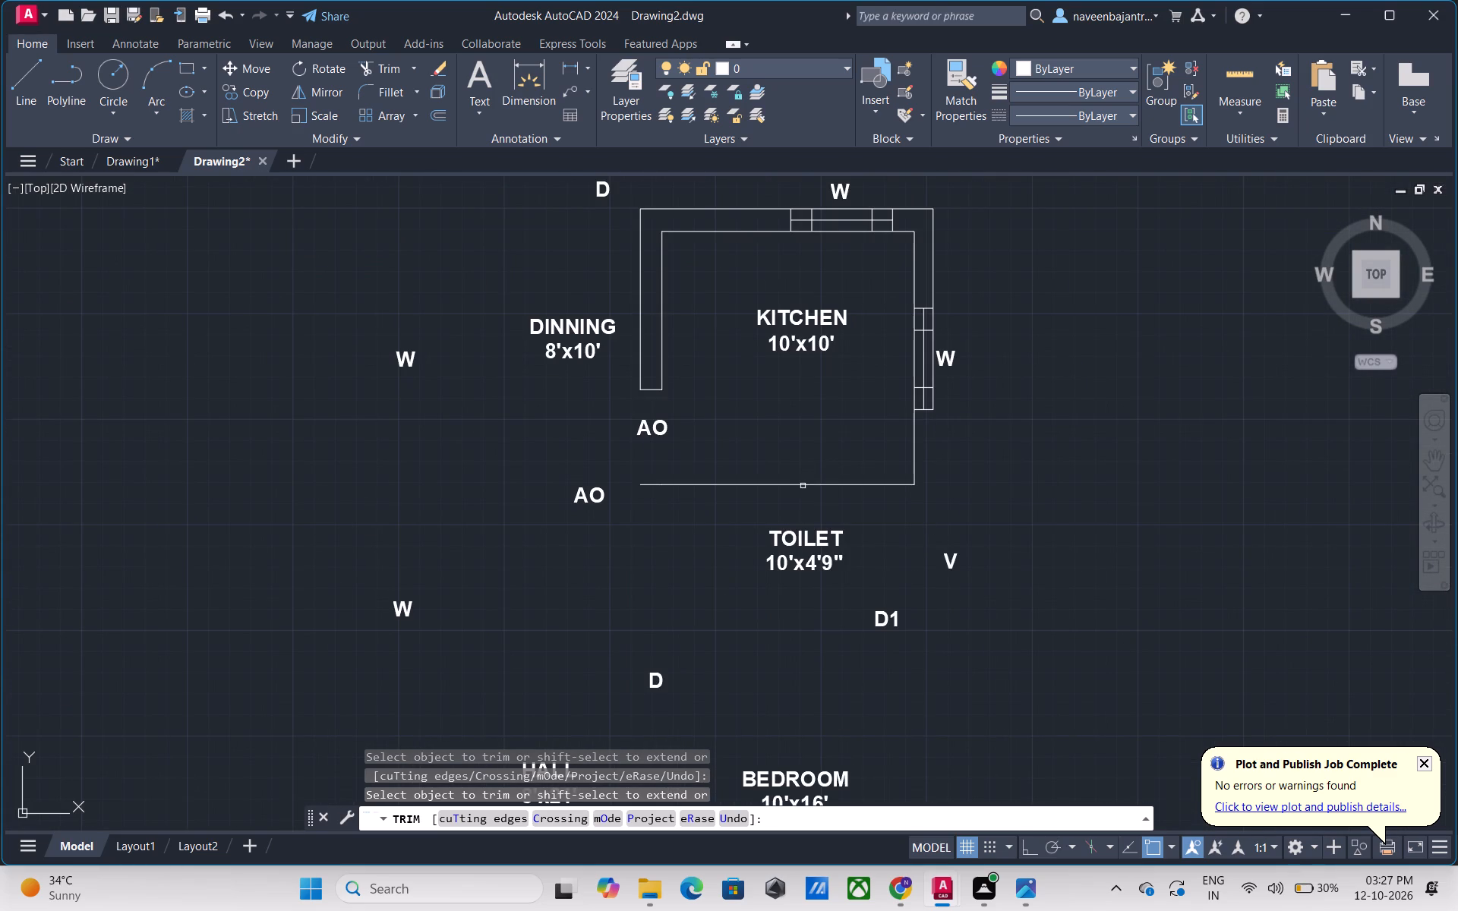
{"action": "left_click", "coordinate": [803, 487]}
{"action": "left_click", "coordinate": [652, 484]}
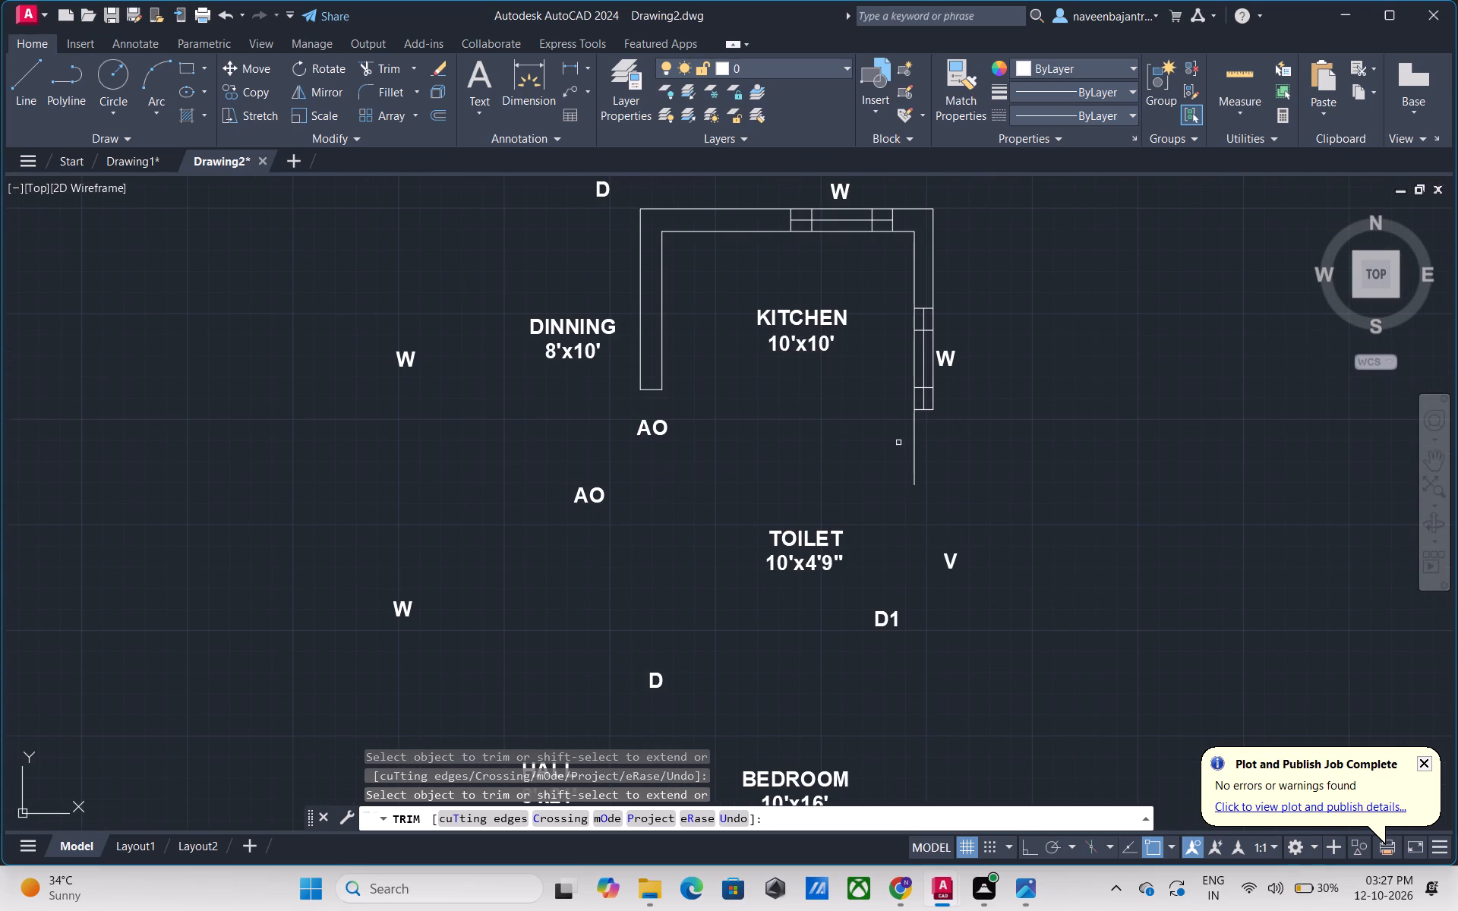
{"action": "left_click", "coordinate": [914, 439]}
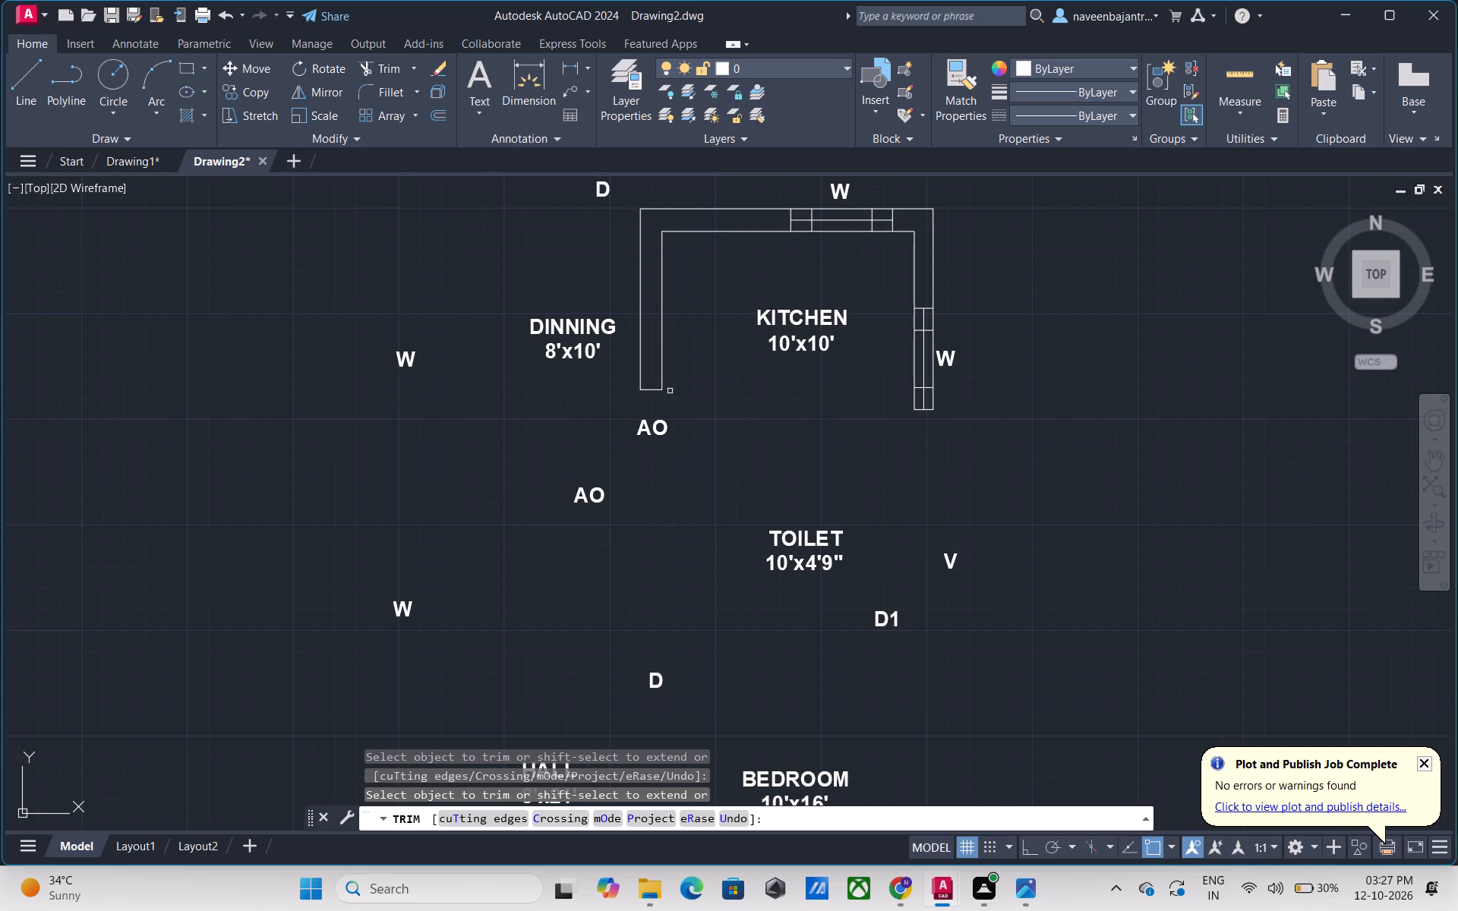
Trim away the kitchen–DINNING wall's end cap at AO, its inner line and the kitchen's upper inner line up to window W.
{"action": "left_click", "coordinate": [655, 391]}
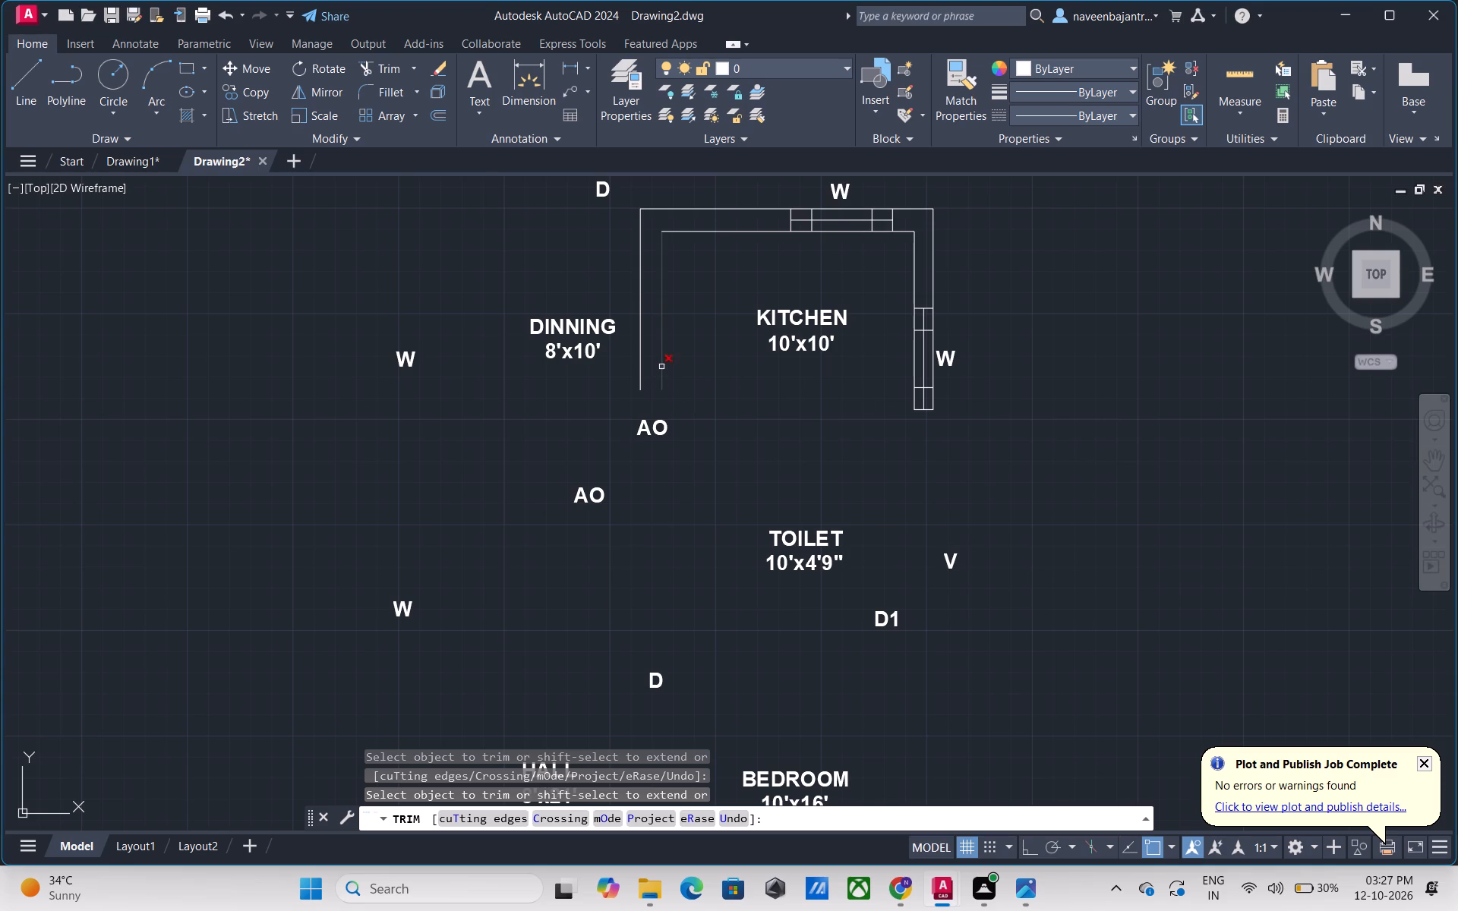
{"action": "left_click", "coordinate": [661, 367]}
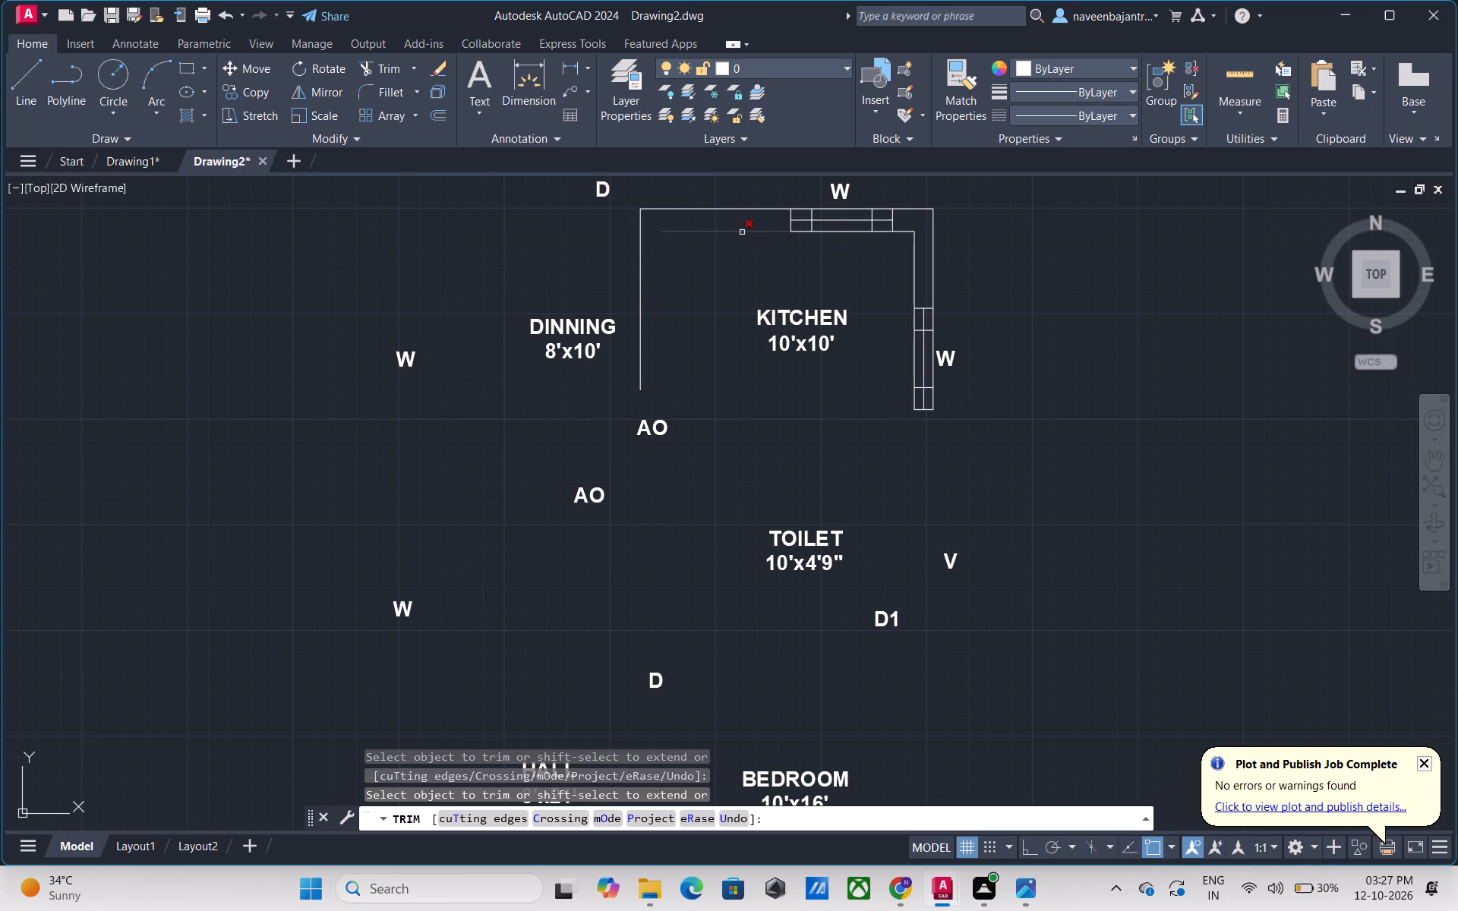
{"action": "left_click", "coordinate": [742, 232]}
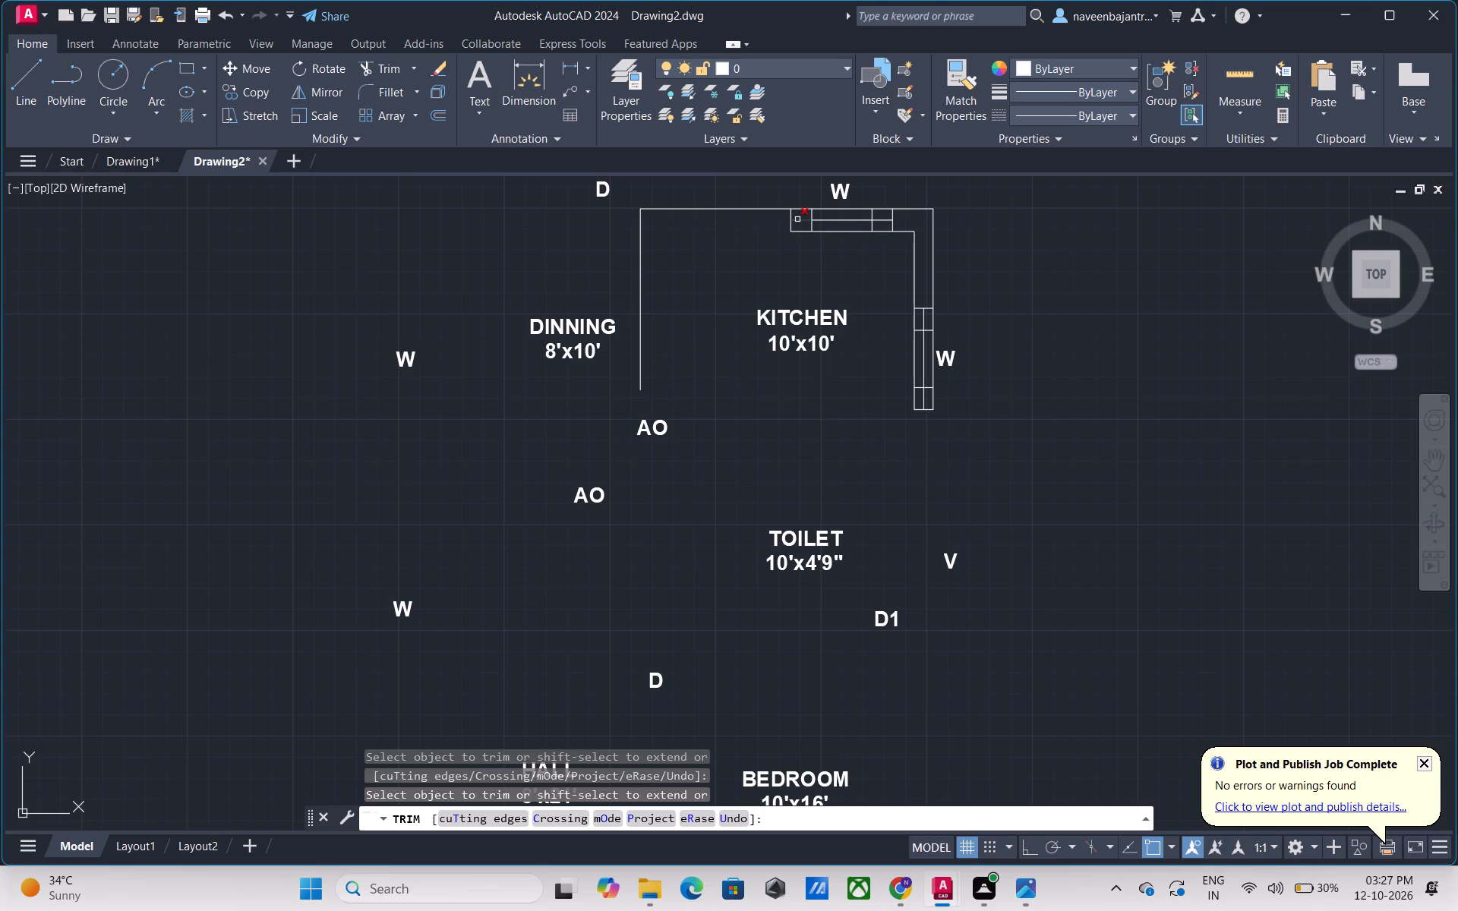
Trim away all lines of window W in the kitchen's upper wall, including both end sections, the middle section and the jamb lines.
{"action": "left_click", "coordinate": [797, 219]}
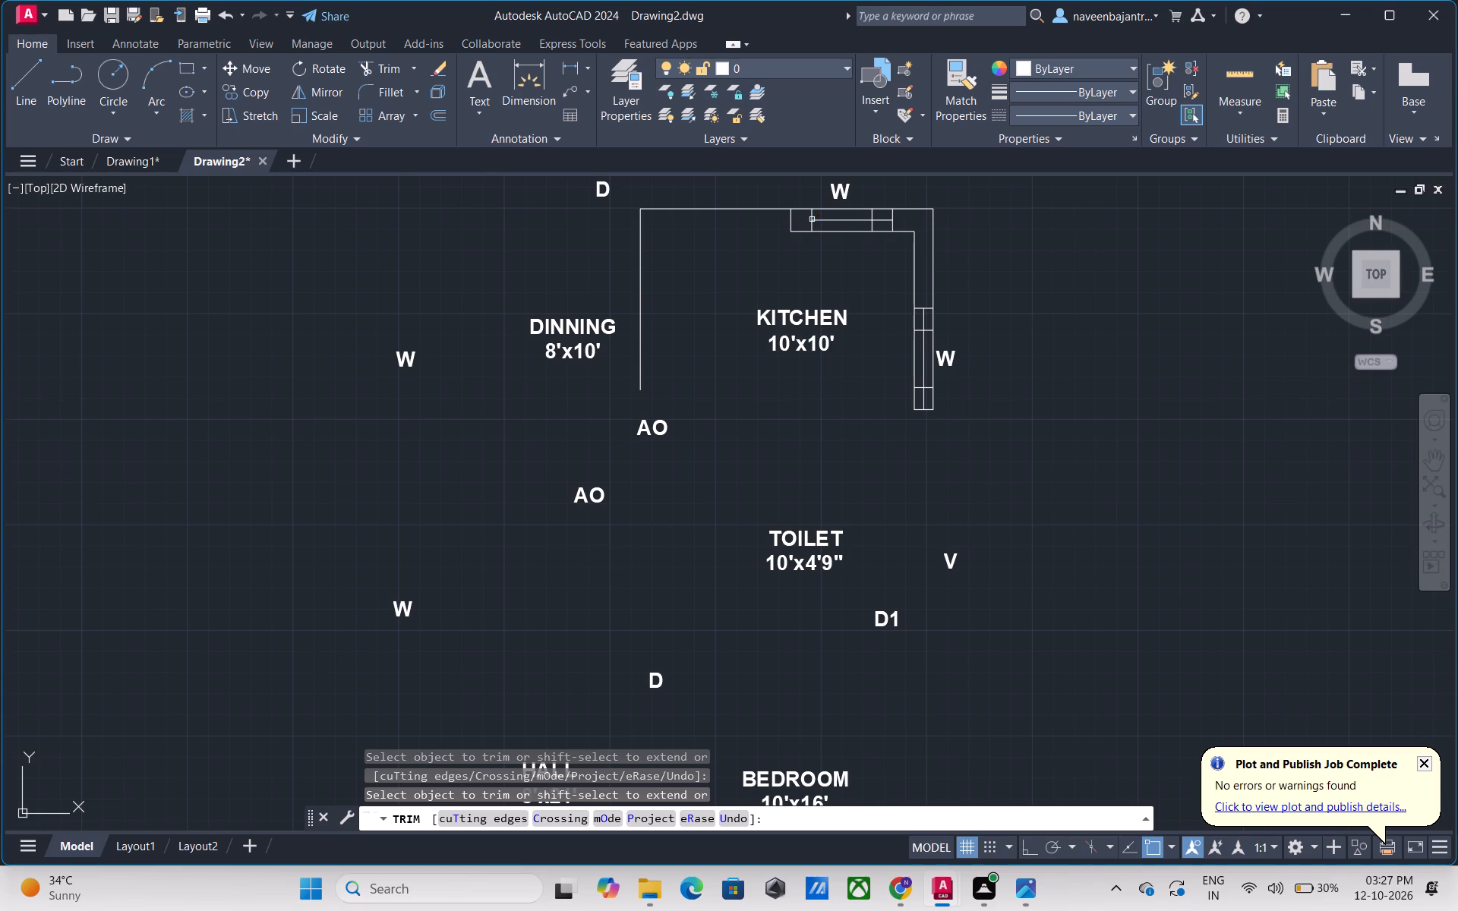
{"action": "left_click", "coordinate": [801, 210]}
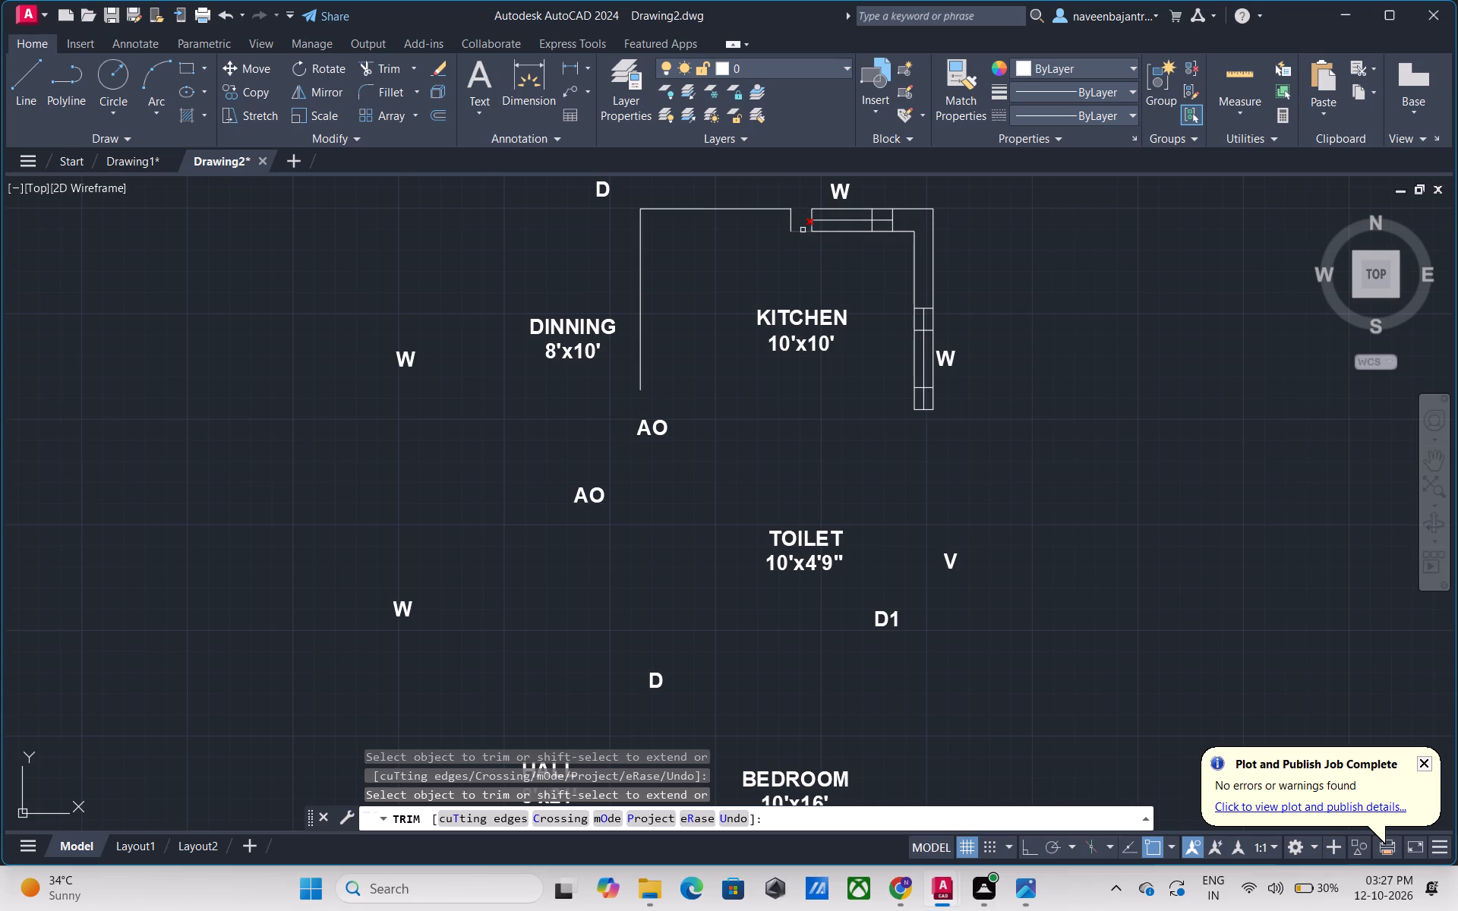
{"action": "left_click", "coordinate": [803, 231]}
{"action": "left_click", "coordinate": [880, 232]}
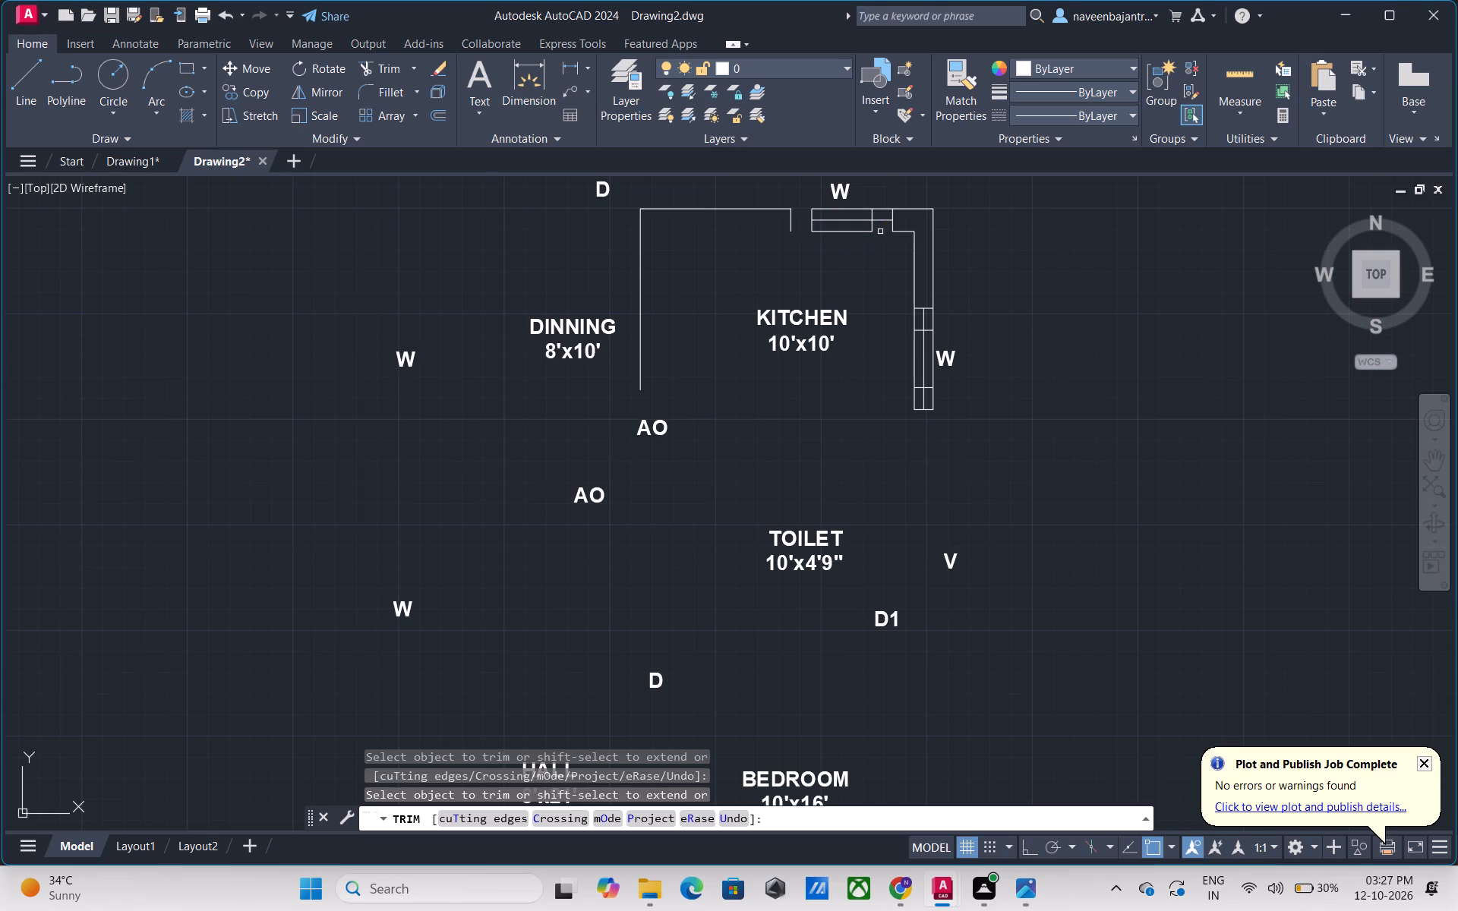
{"action": "left_click", "coordinate": [881, 221]}
{"action": "left_click", "coordinate": [884, 208]}
{"action": "left_click", "coordinate": [839, 232]}
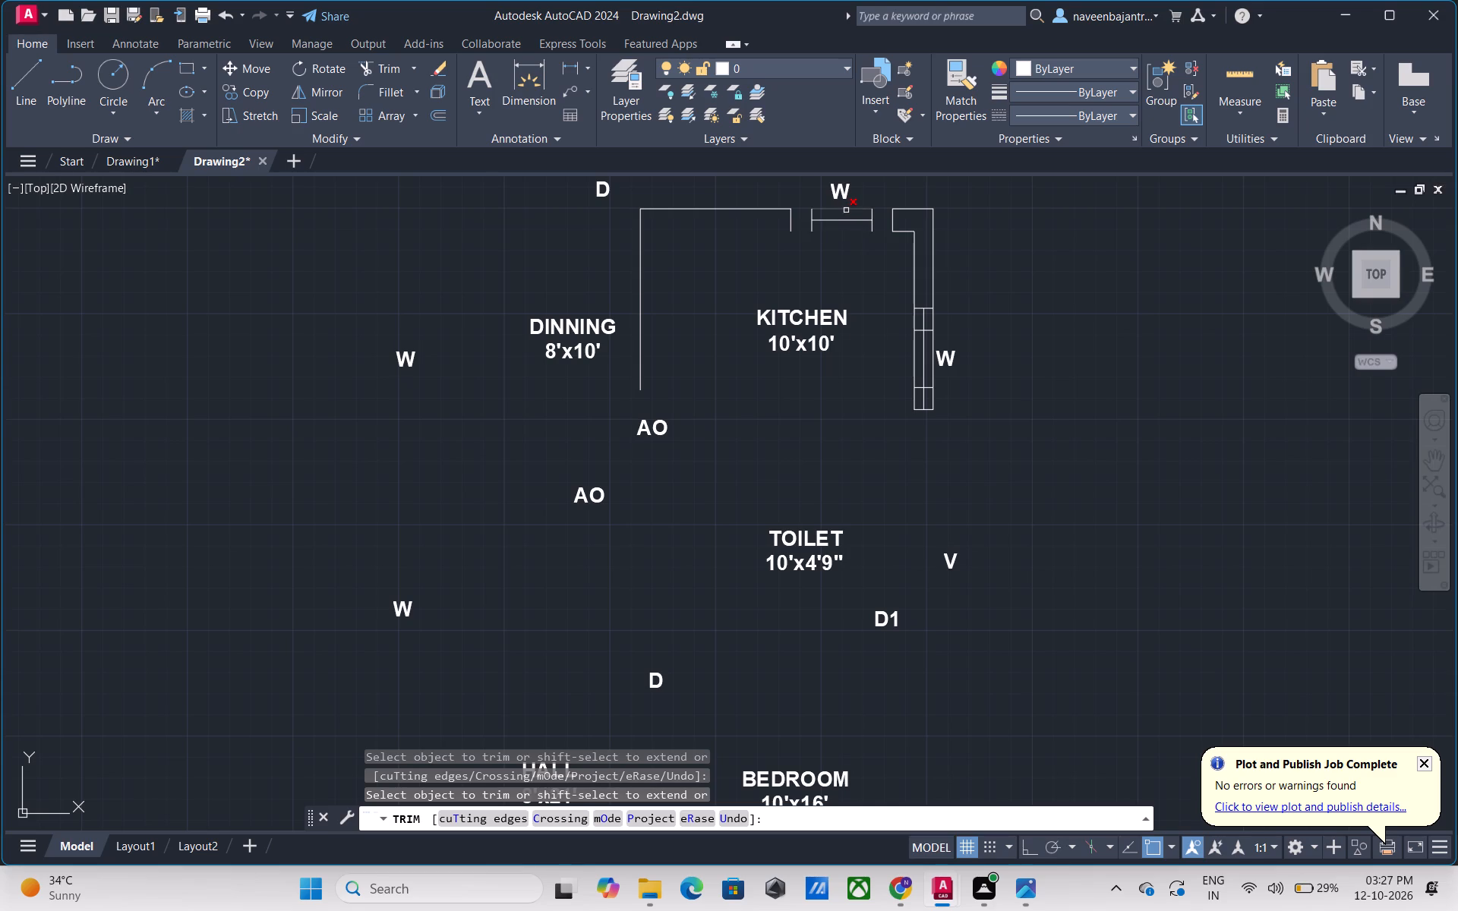
{"action": "left_click", "coordinate": [846, 210]}
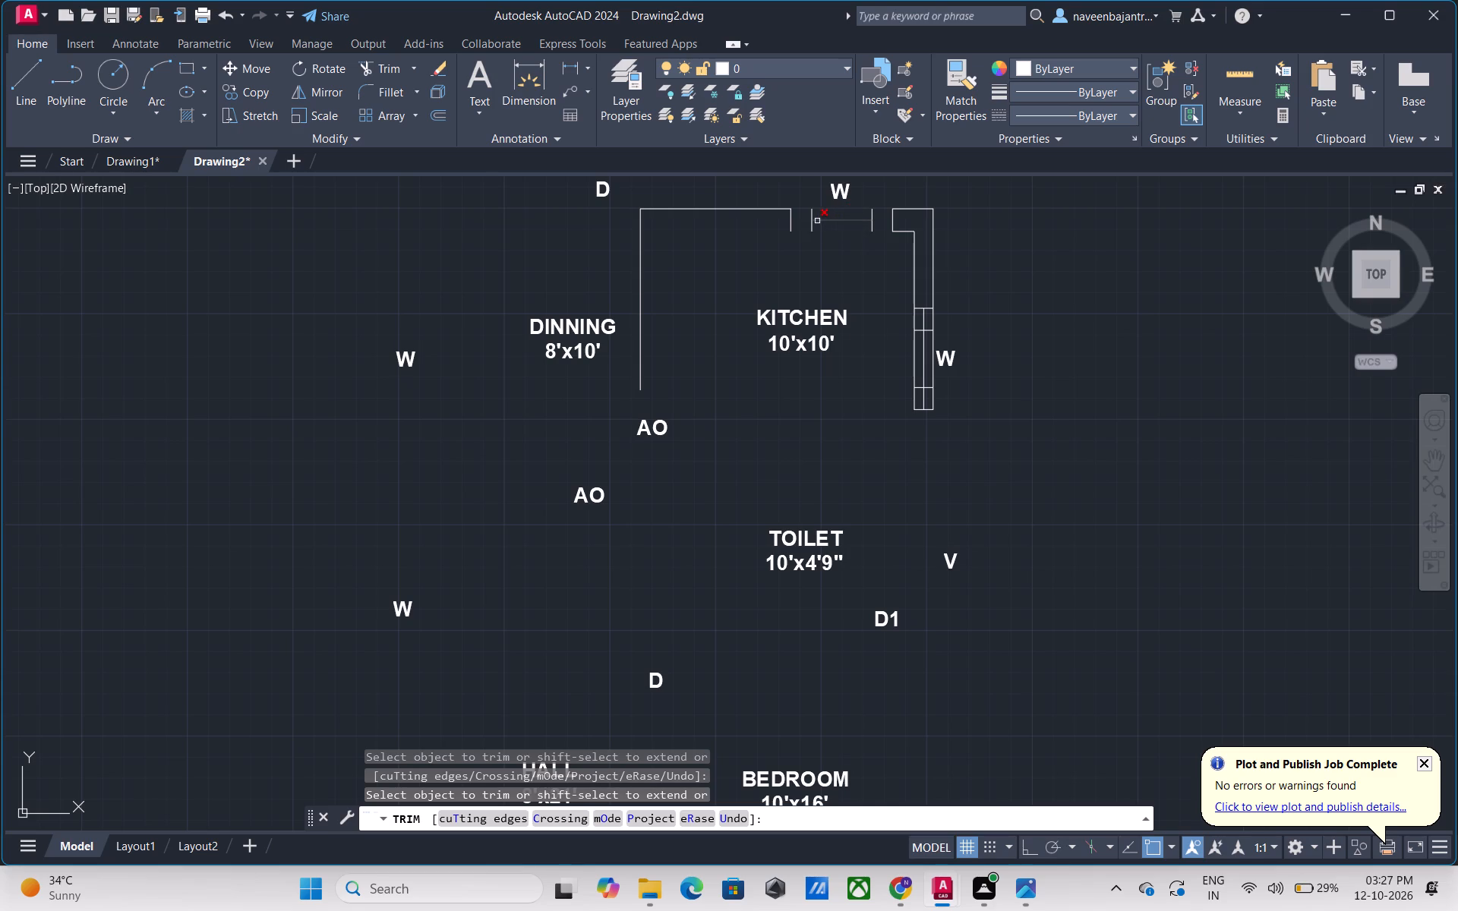
{"action": "left_click", "coordinate": [832, 220]}
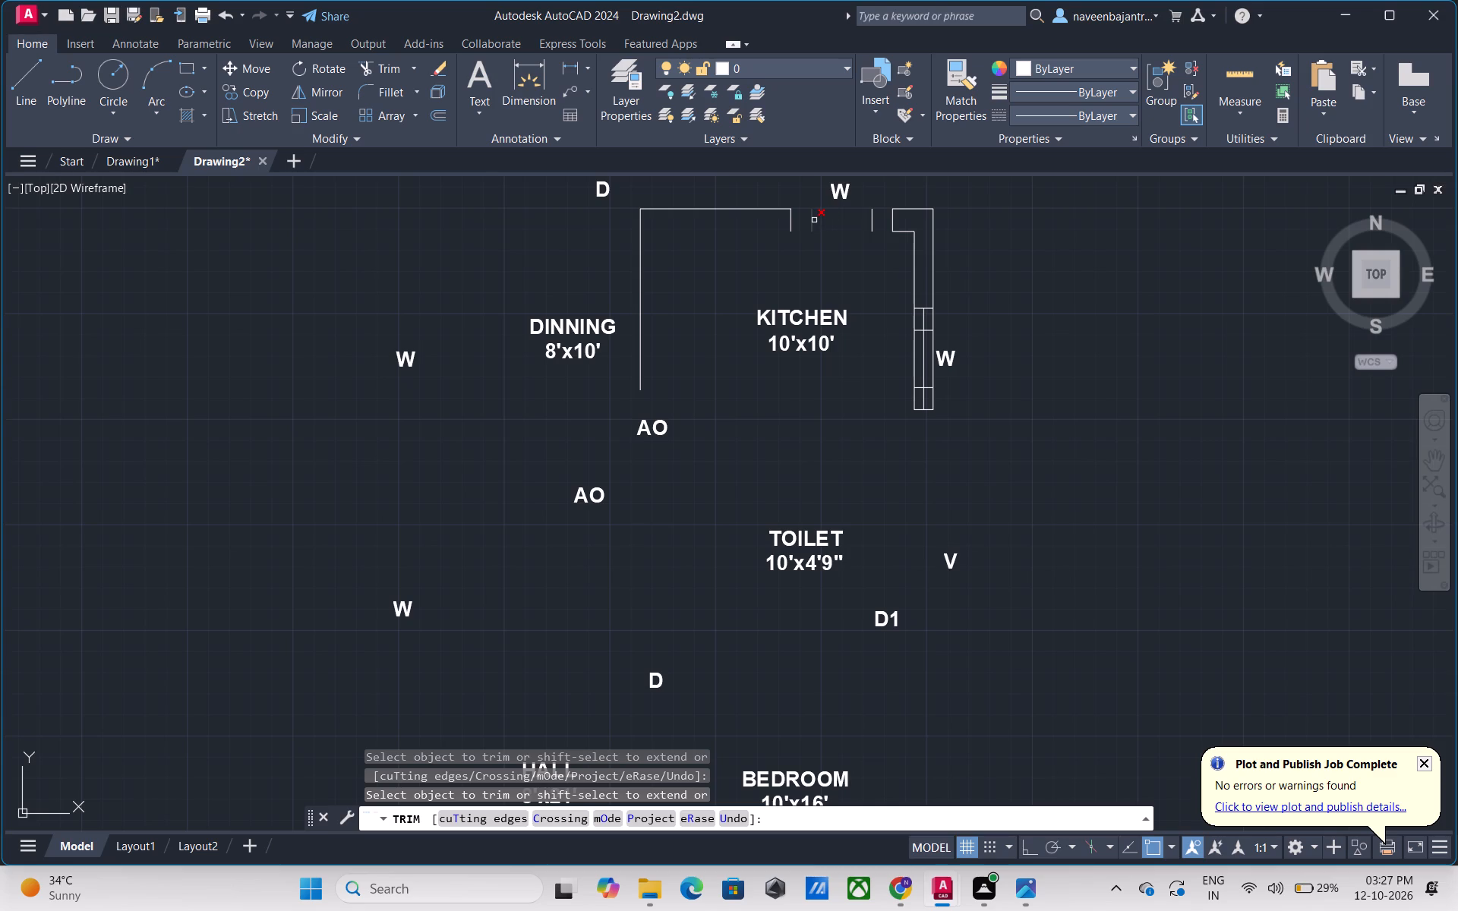
{"action": "left_click", "coordinate": [814, 220]}
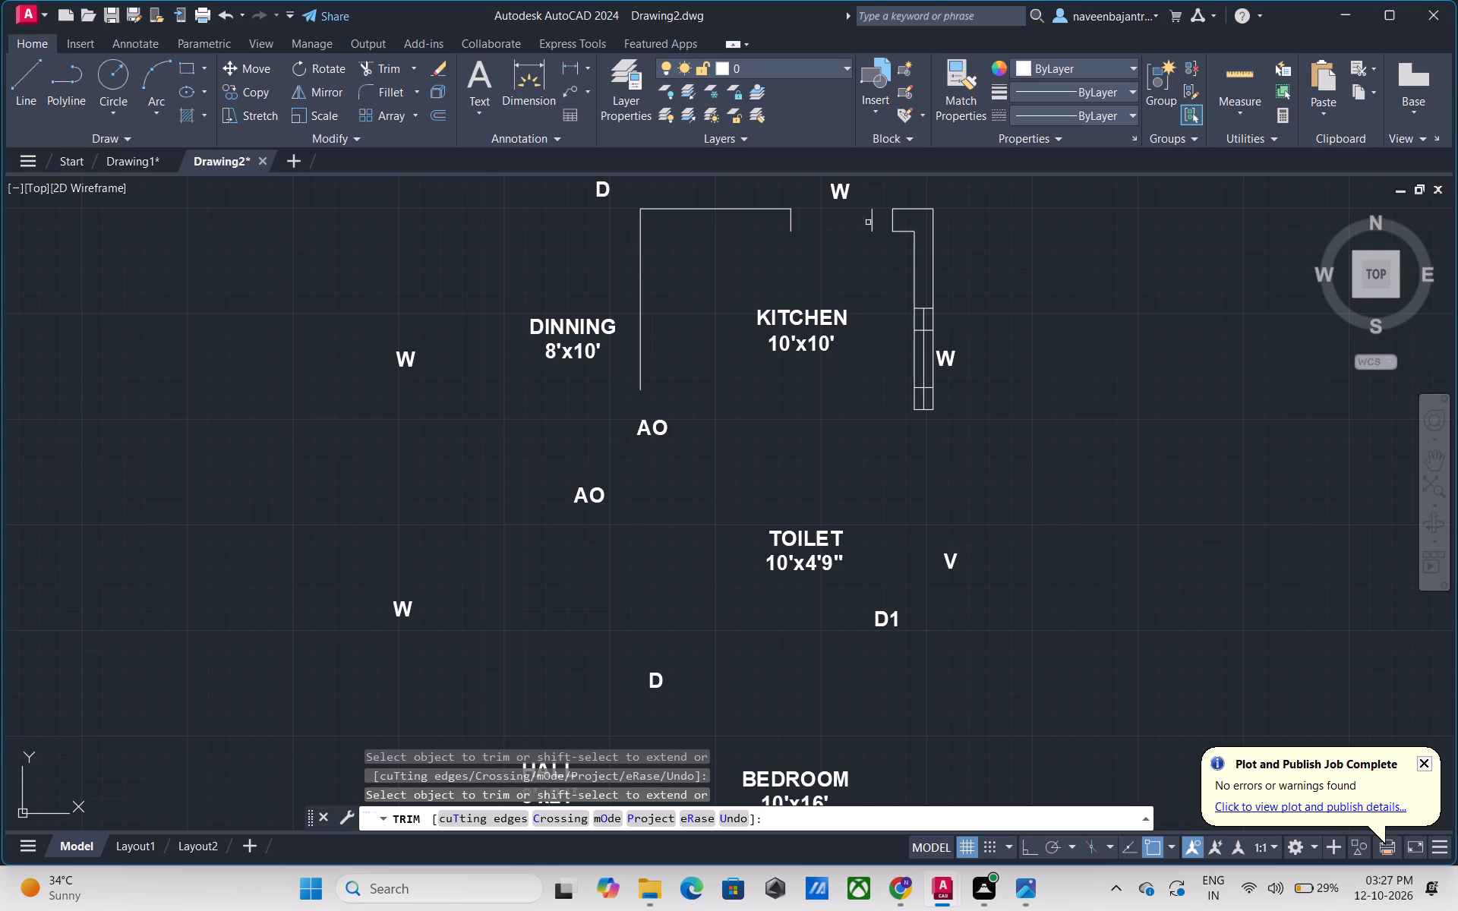
{"action": "left_click", "coordinate": [870, 223]}
{"action": "left_click", "coordinate": [891, 223]}
{"action": "left_click", "coordinate": [794, 226]}
Trim away the kitchen's remaining upper and DINNING-side outer wall lines and the inner and outer corner lines between its two windows.
{"action": "left_click", "coordinate": [730, 209]}
{"action": "left_click", "coordinate": [642, 246]}
{"action": "left_click", "coordinate": [641, 225]}
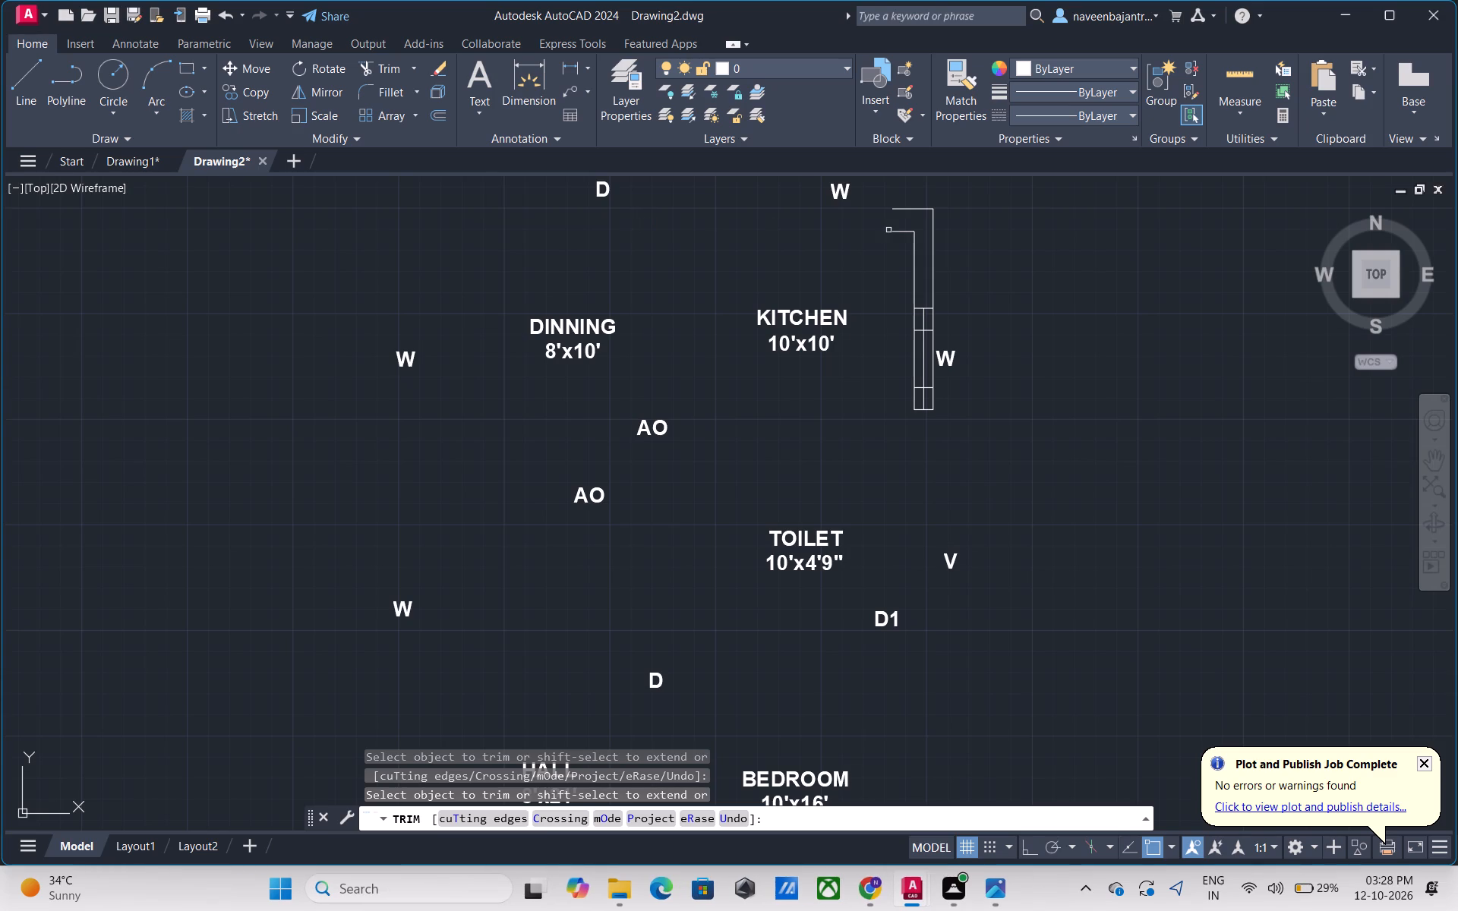
{"action": "left_click", "coordinate": [890, 230]}
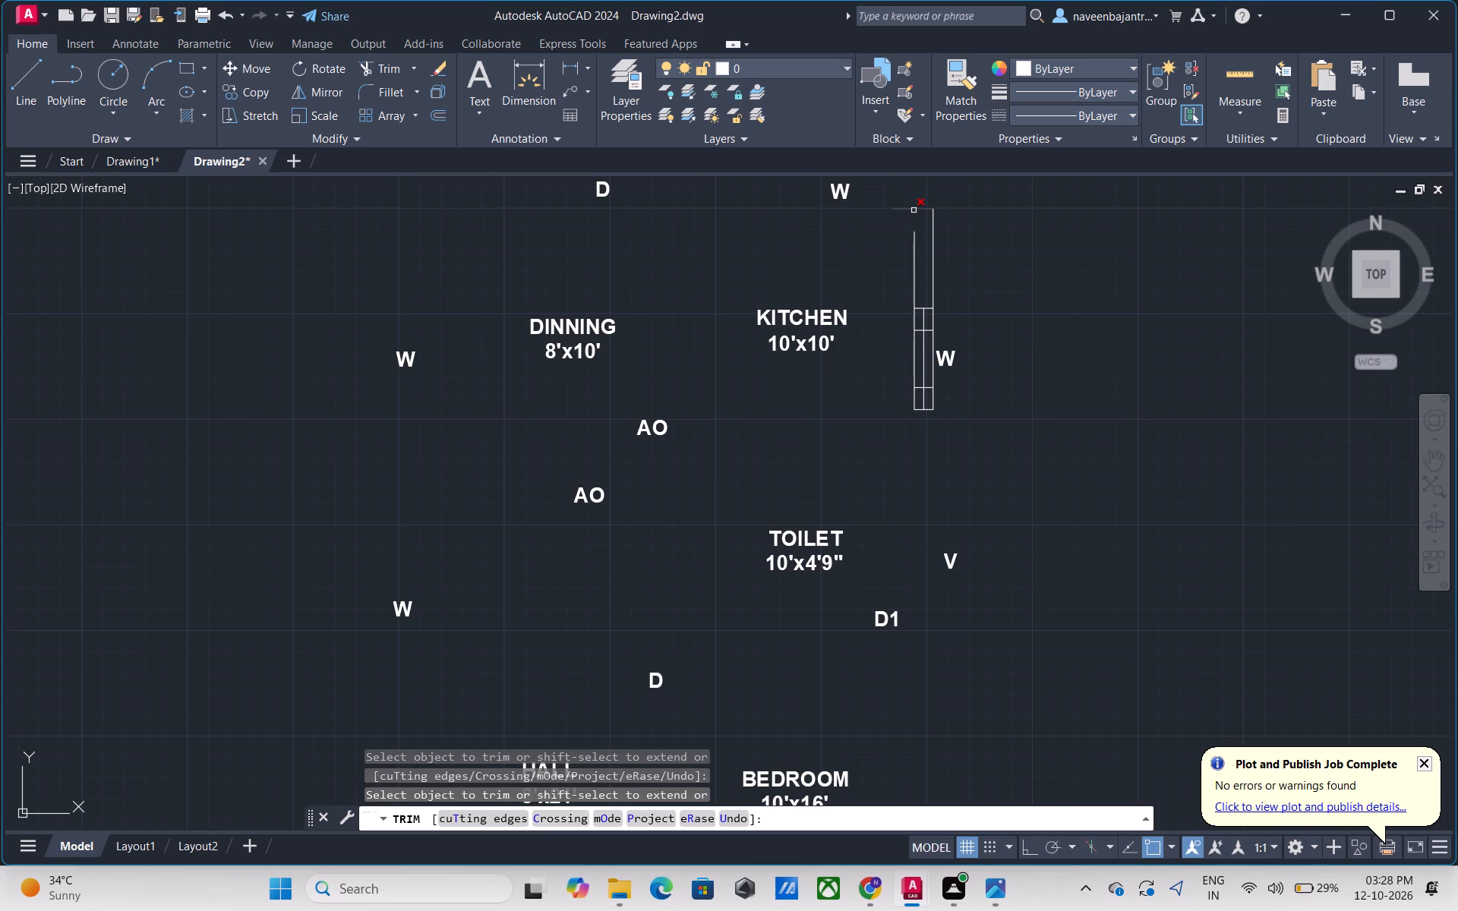
{"action": "left_click", "coordinate": [914, 210]}
{"action": "left_click", "coordinate": [933, 229]}
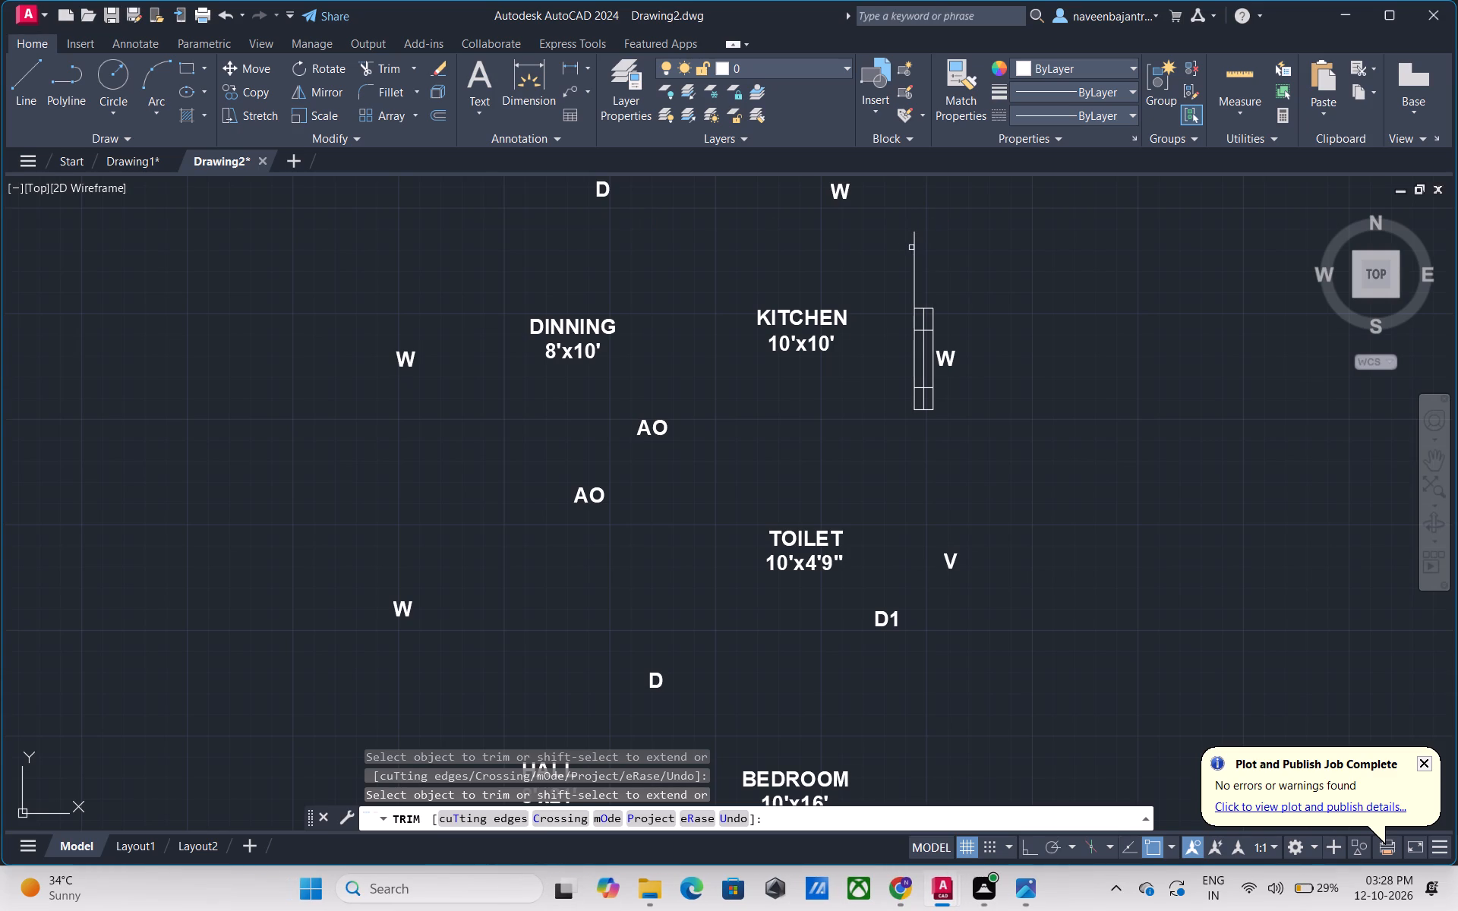
{"action": "left_click", "coordinate": [912, 246]}
Trim away the inner and outer side lines of the kitchen's side window W across its middle and both end sections.
{"action": "scroll", "coordinate": [920, 376], "scroll_direction": "up", "scroll_amount": 2}
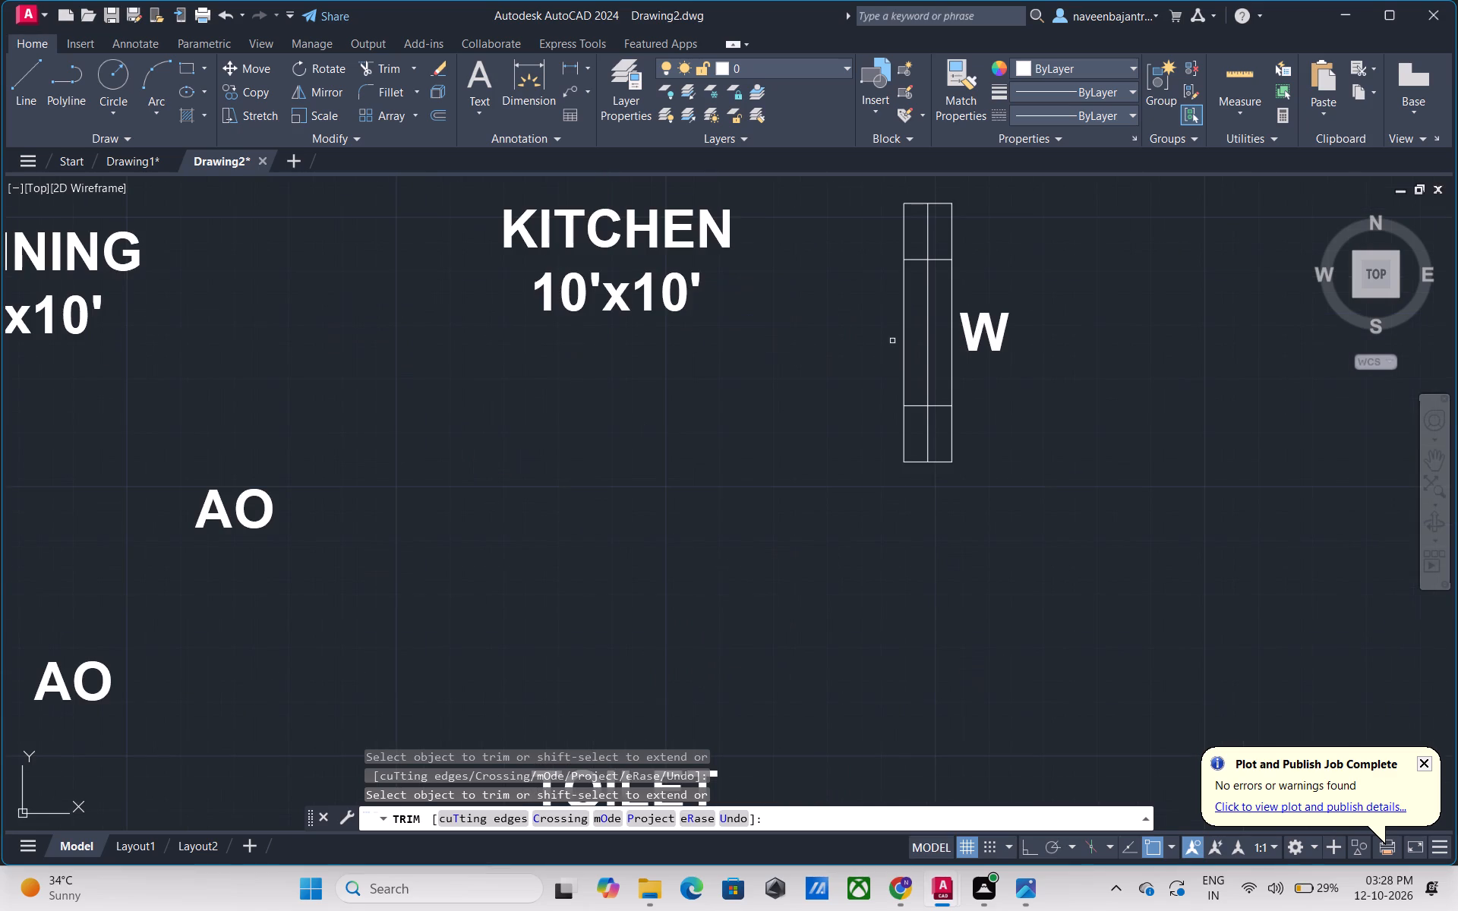
{"action": "left_click", "coordinate": [901, 337]}
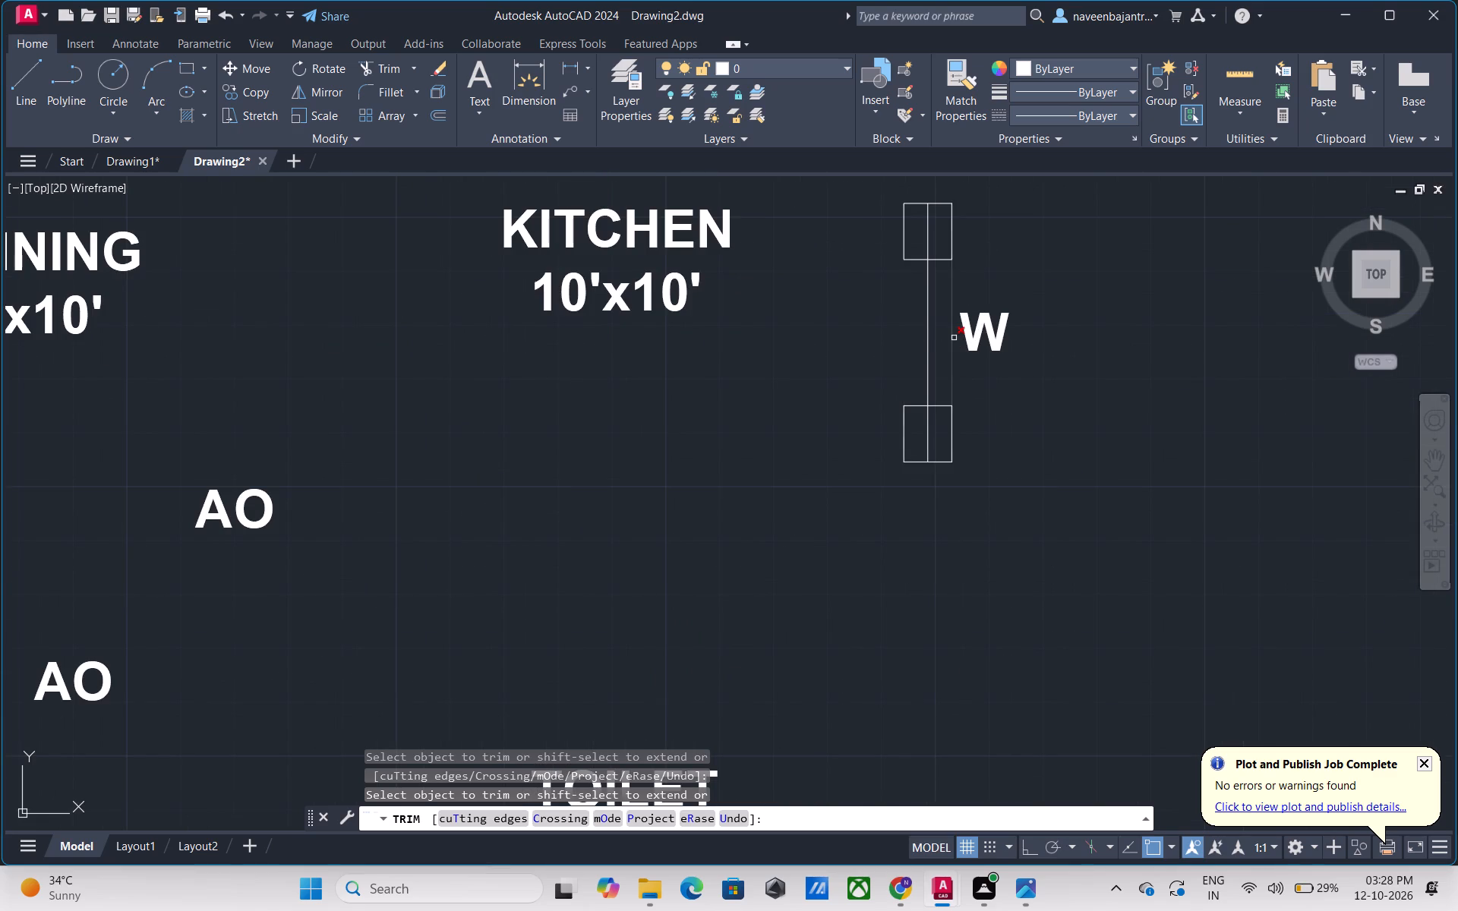
{"action": "left_click", "coordinate": [954, 338]}
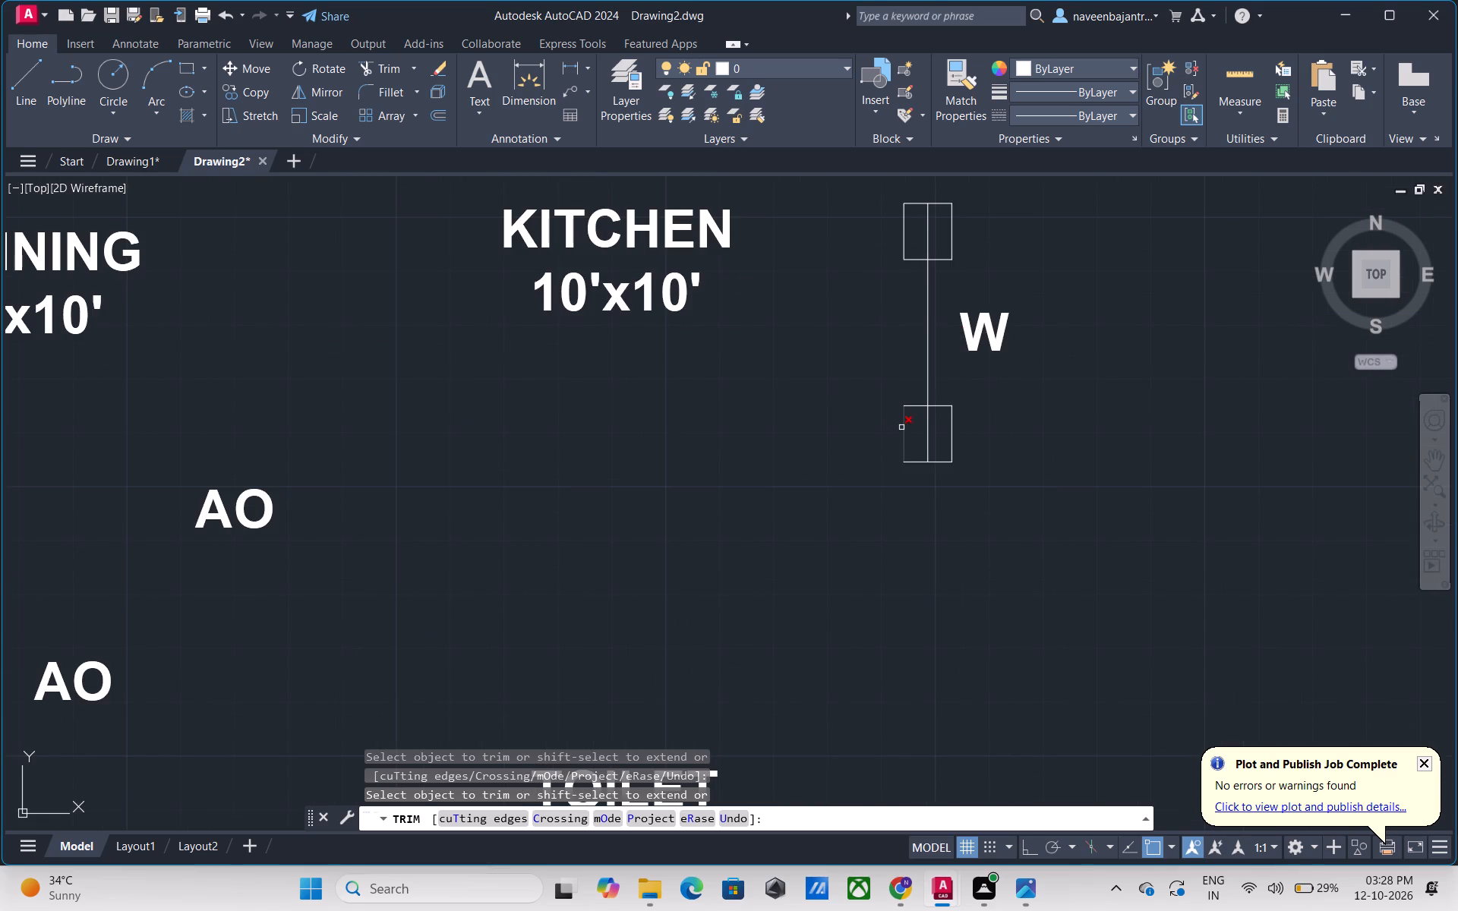
{"action": "left_click", "coordinate": [901, 427]}
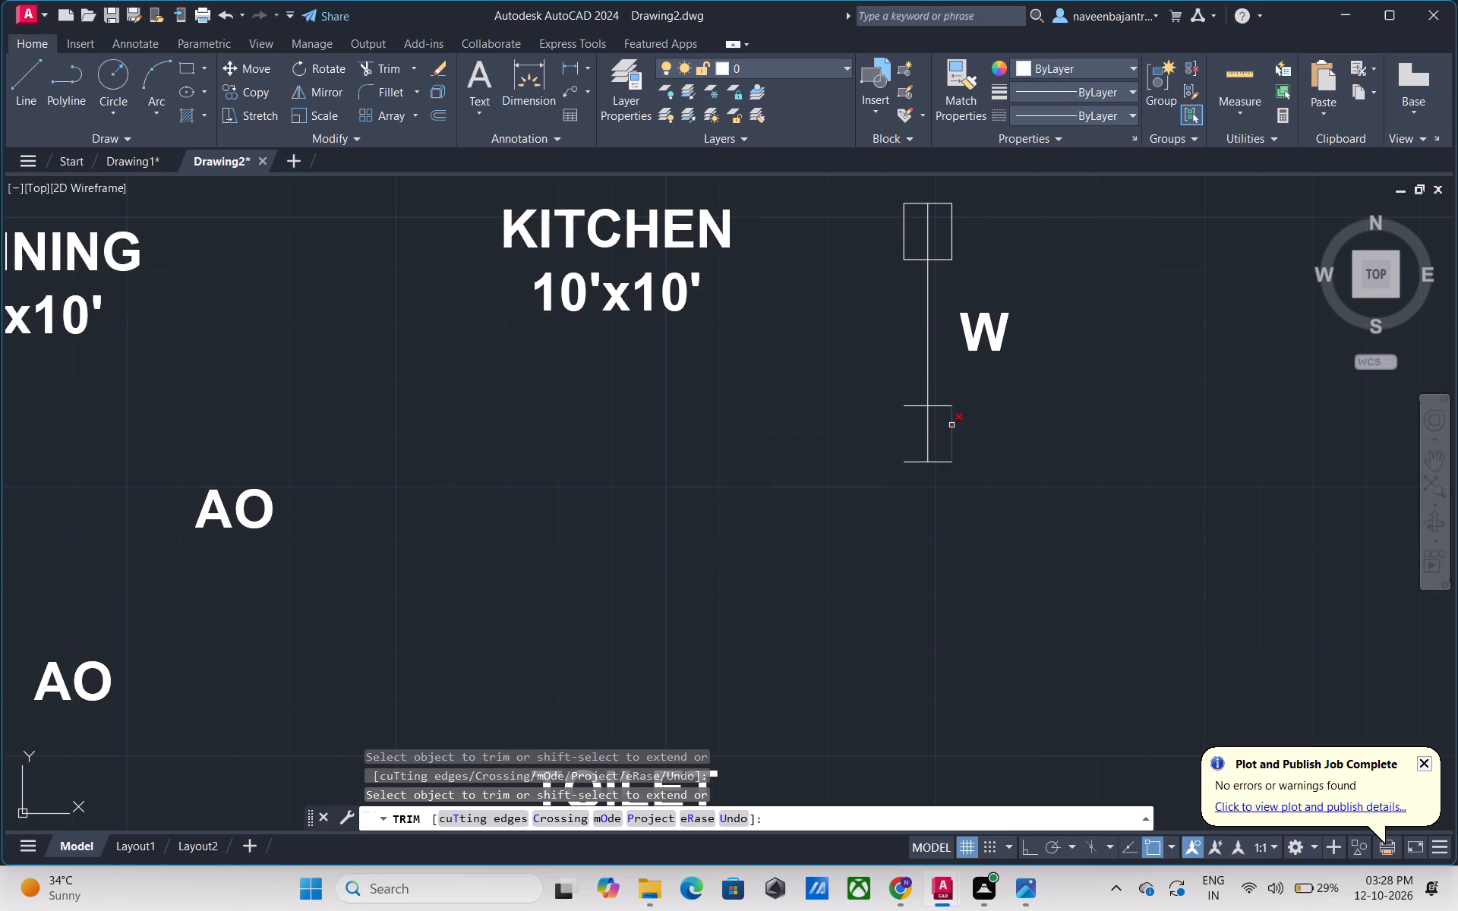
{"action": "left_click", "coordinate": [951, 425]}
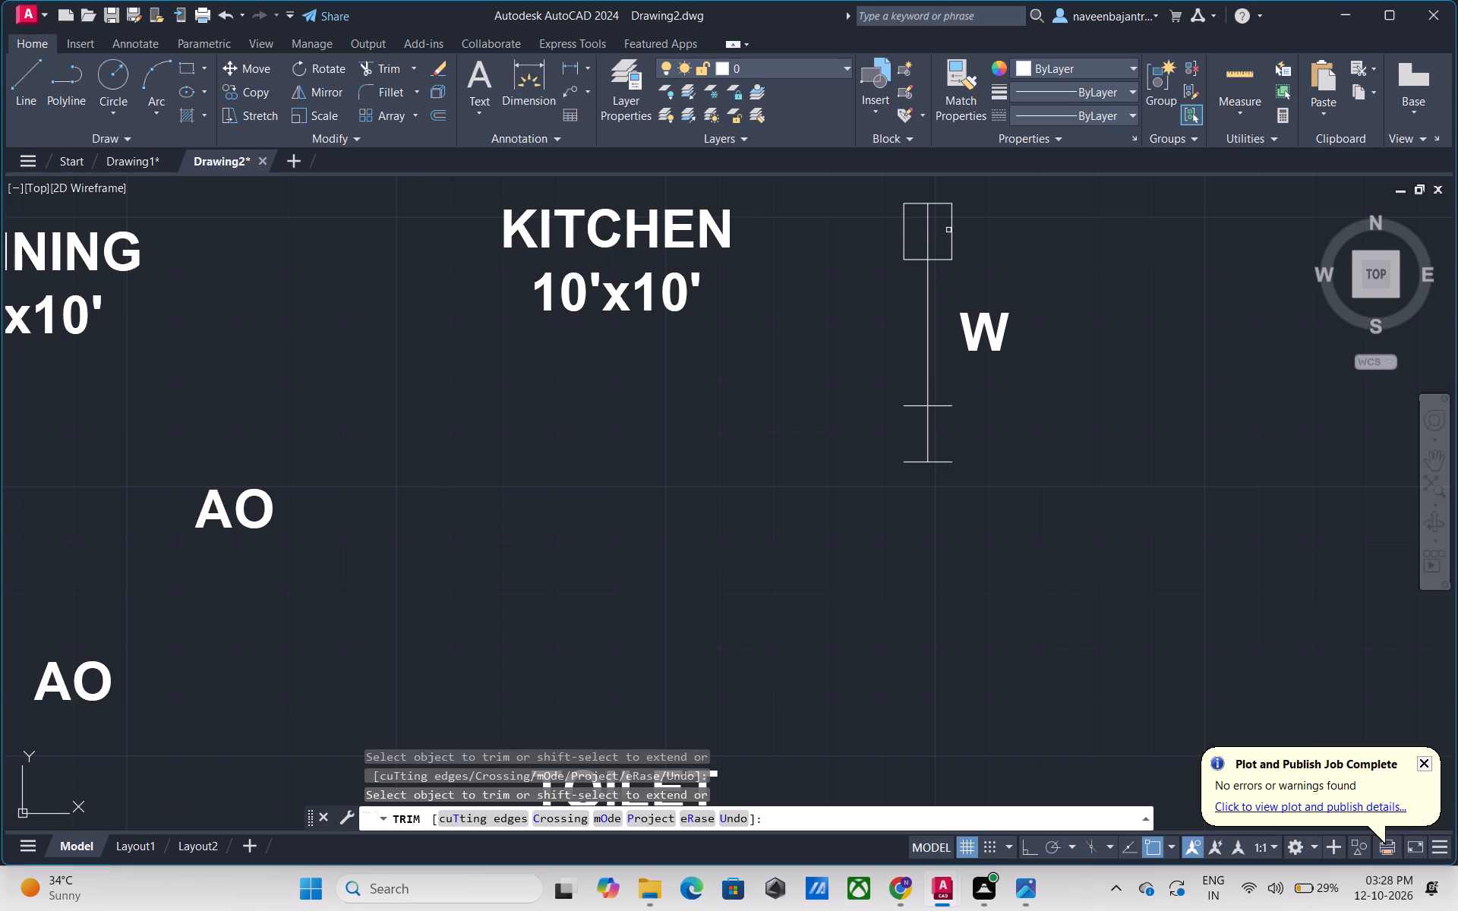
{"action": "left_click", "coordinate": [949, 229]}
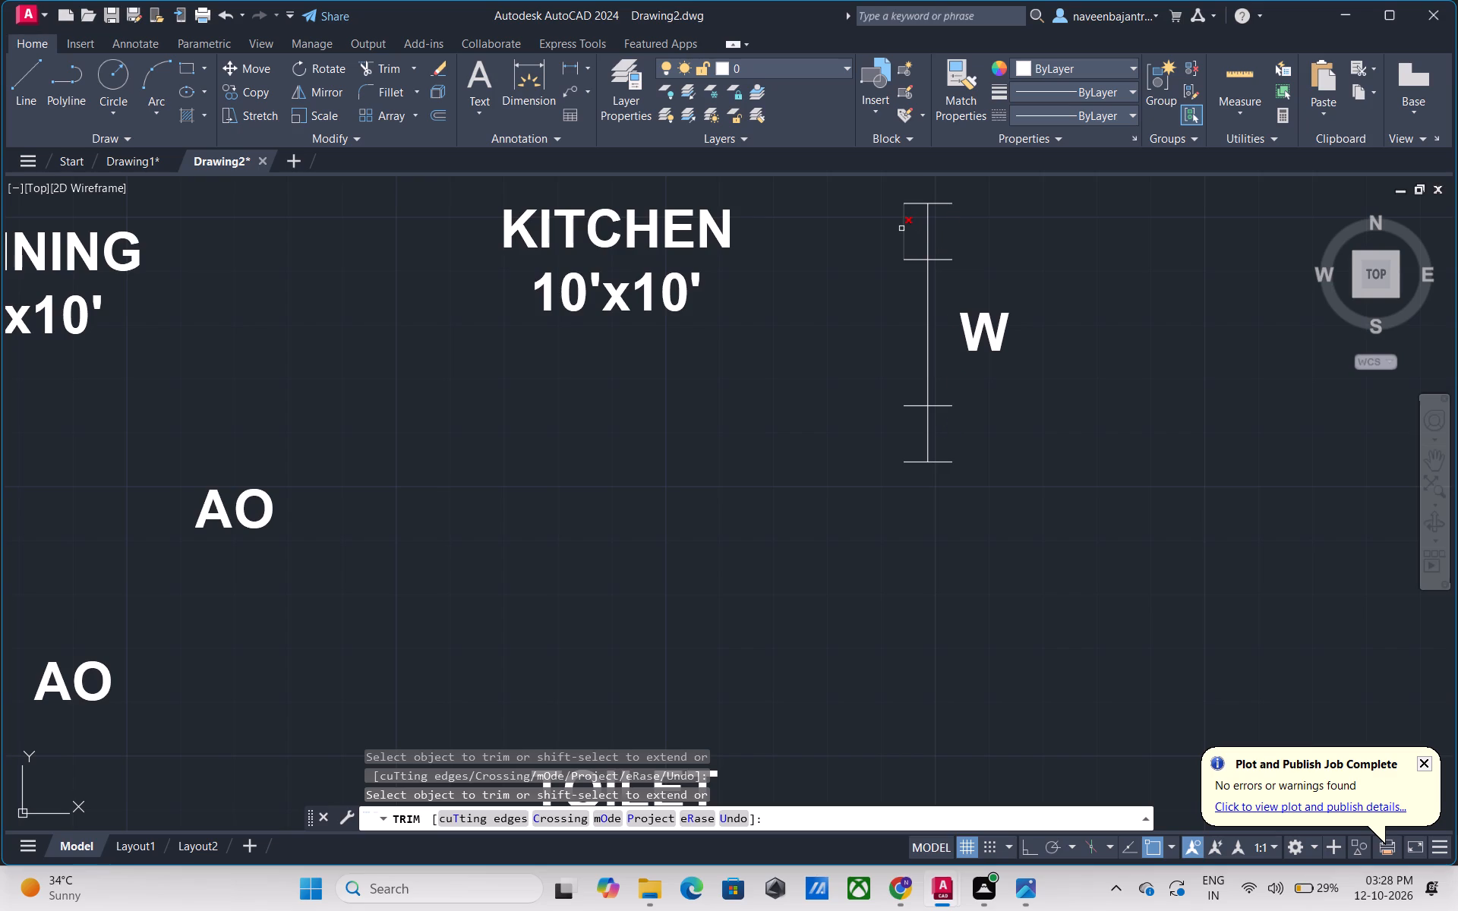
{"action": "left_click", "coordinate": [903, 228]}
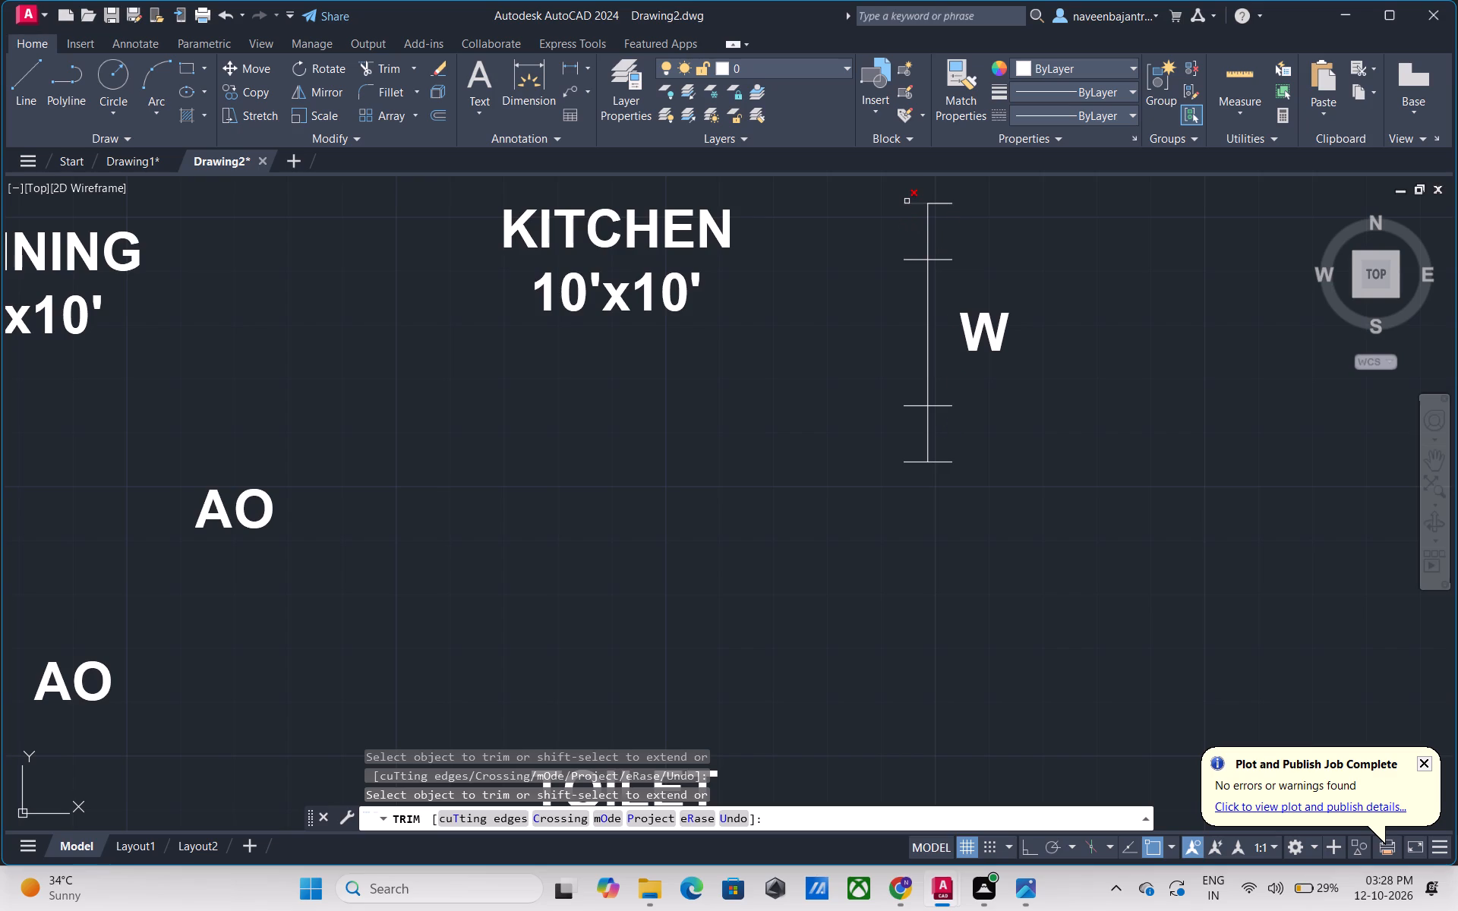
Trim away the jamb, end and centre lines left of the kitchen's side window W, and finish trimming.
{"action": "left_click", "coordinate": [907, 201]}
{"action": "left_click", "coordinate": [946, 203]}
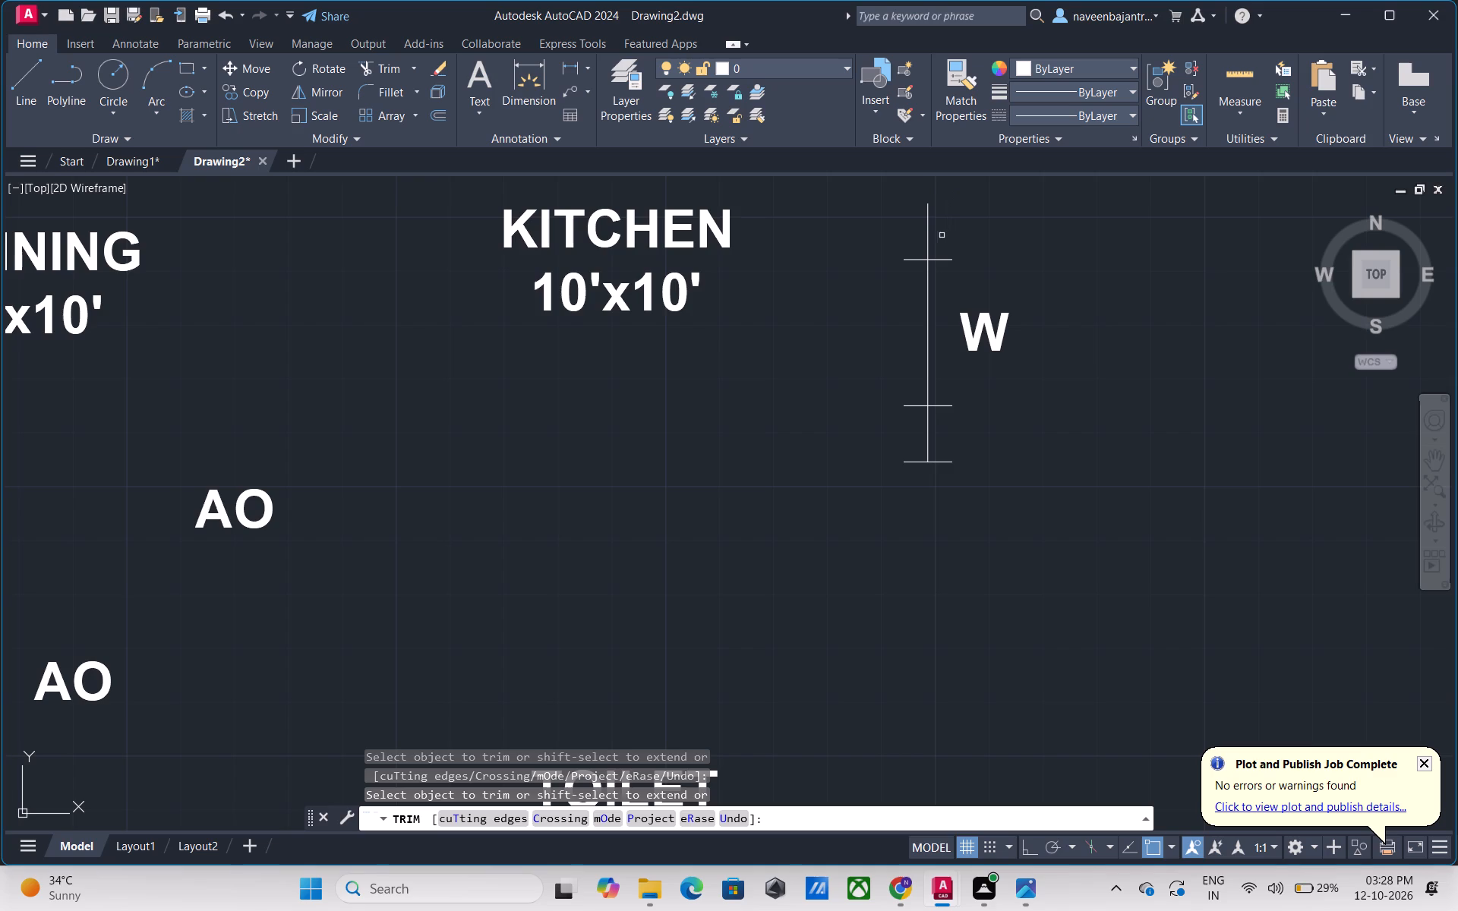
{"action": "left_click", "coordinate": [929, 240]}
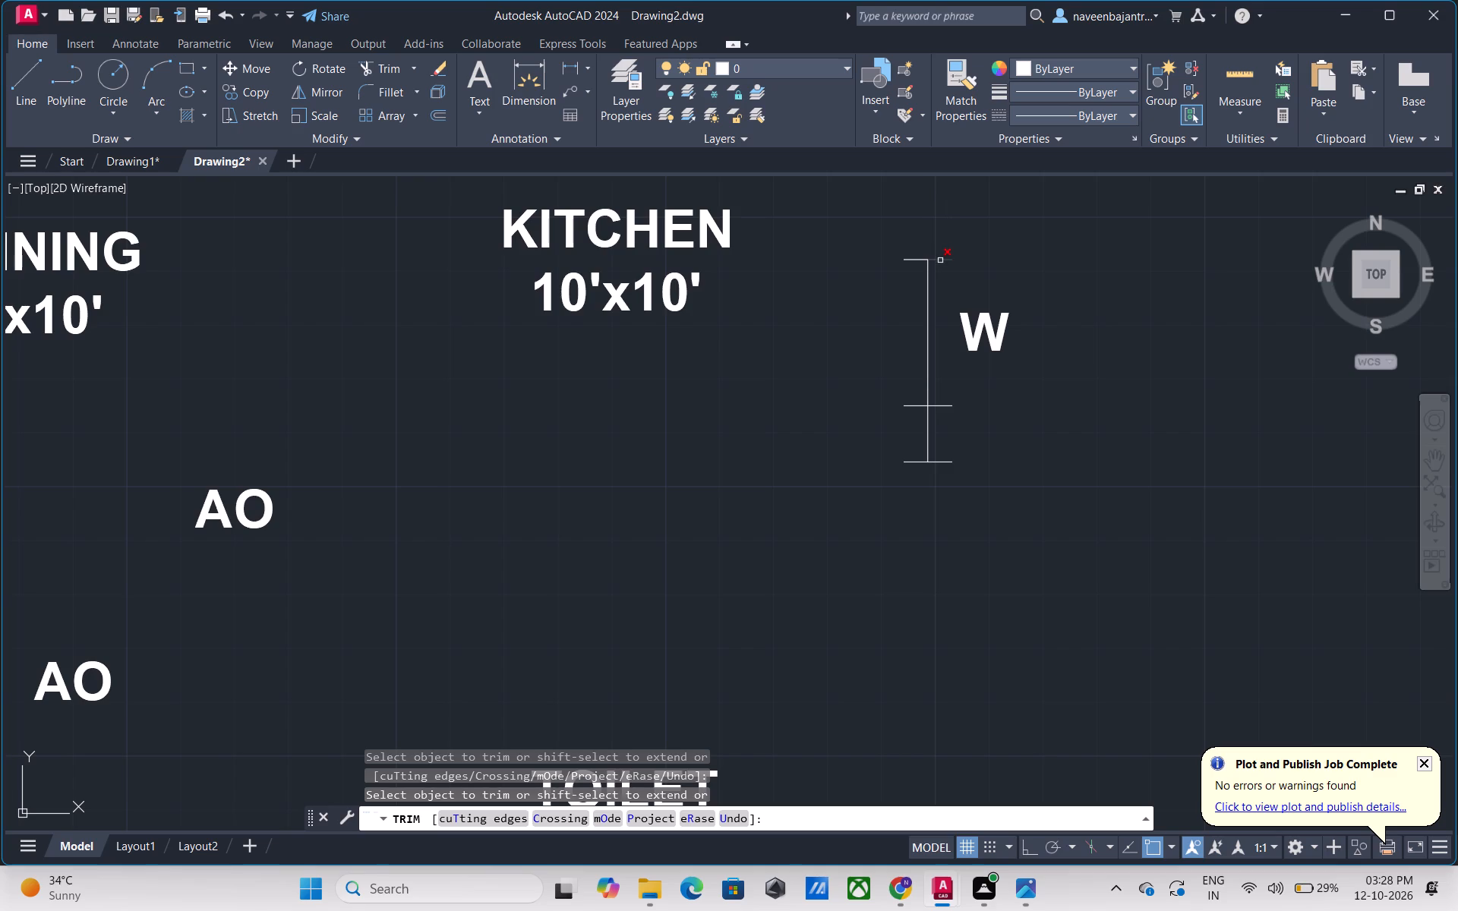
{"action": "left_click", "coordinate": [940, 260]}
{"action": "left_click", "coordinate": [909, 259]}
{"action": "left_click", "coordinate": [926, 282]}
{"action": "left_click", "coordinate": [919, 462]}
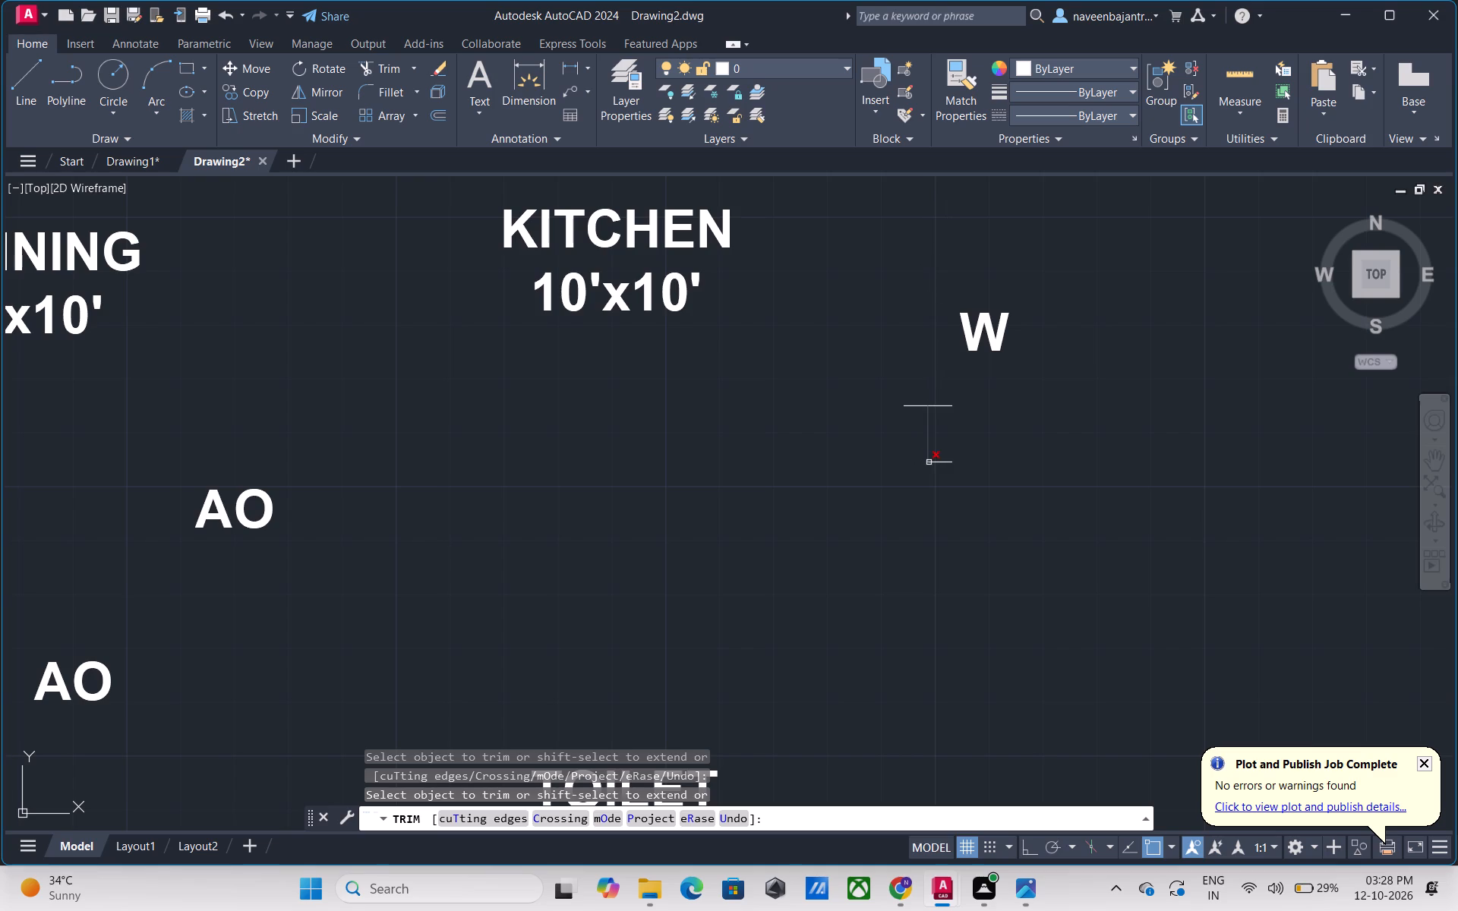
{"action": "left_click", "coordinate": [939, 462]}
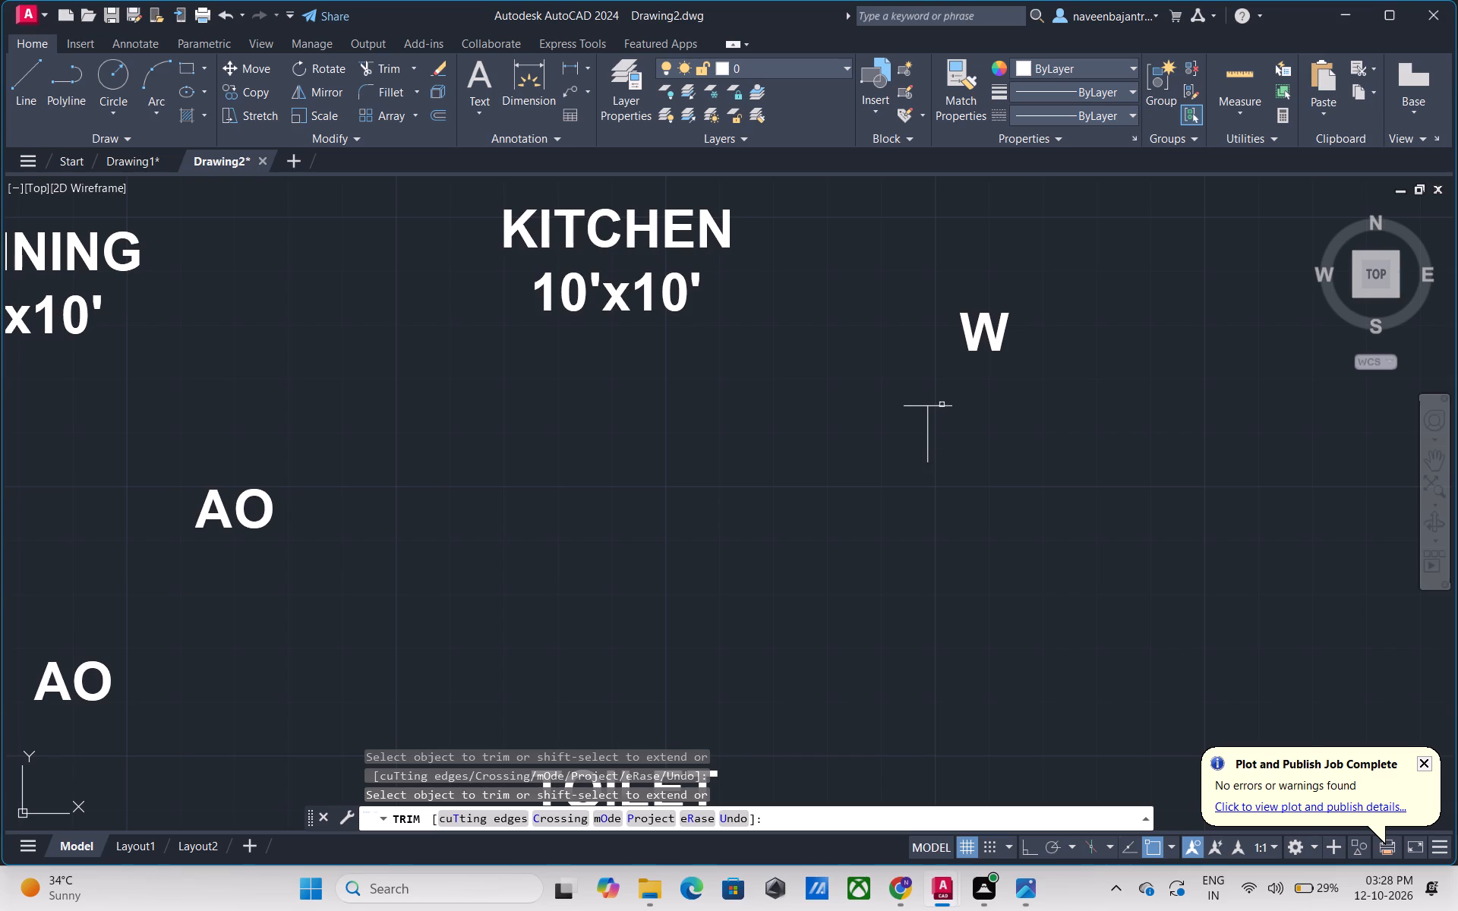
{"action": "left_click", "coordinate": [942, 407]}
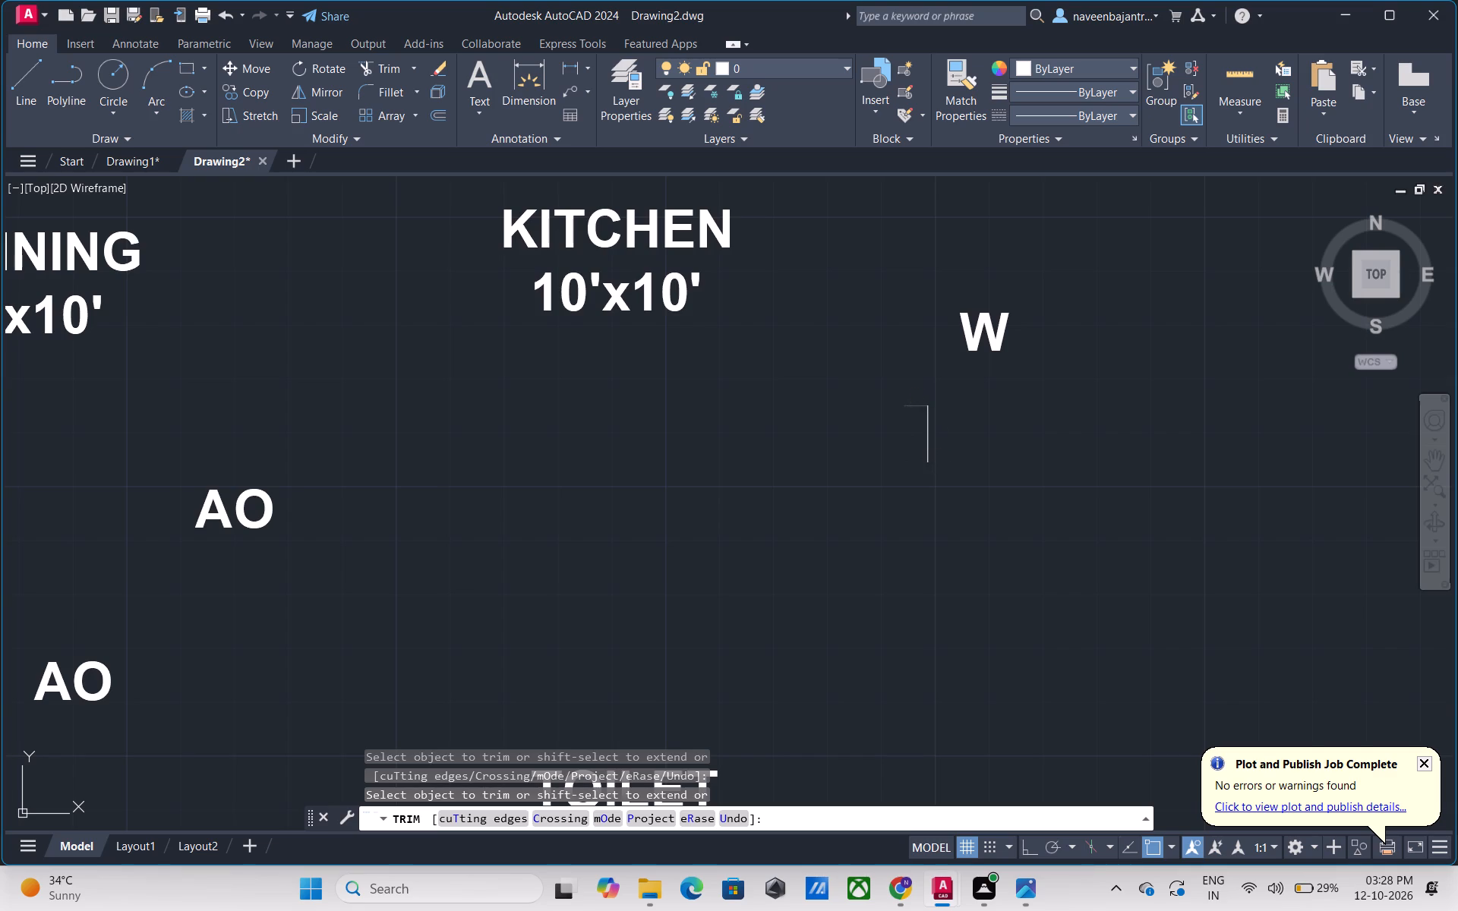
{"action": "left_click", "coordinate": [910, 405]}
{"action": "left_click", "coordinate": [927, 424]}
{"action": "scroll", "coordinate": [929, 424], "scroll_direction": "down", "scroll_amount": 4}
{"action": "middle_click_drag", "start_coordinate": [929, 424], "coordinate": [952, 383]}
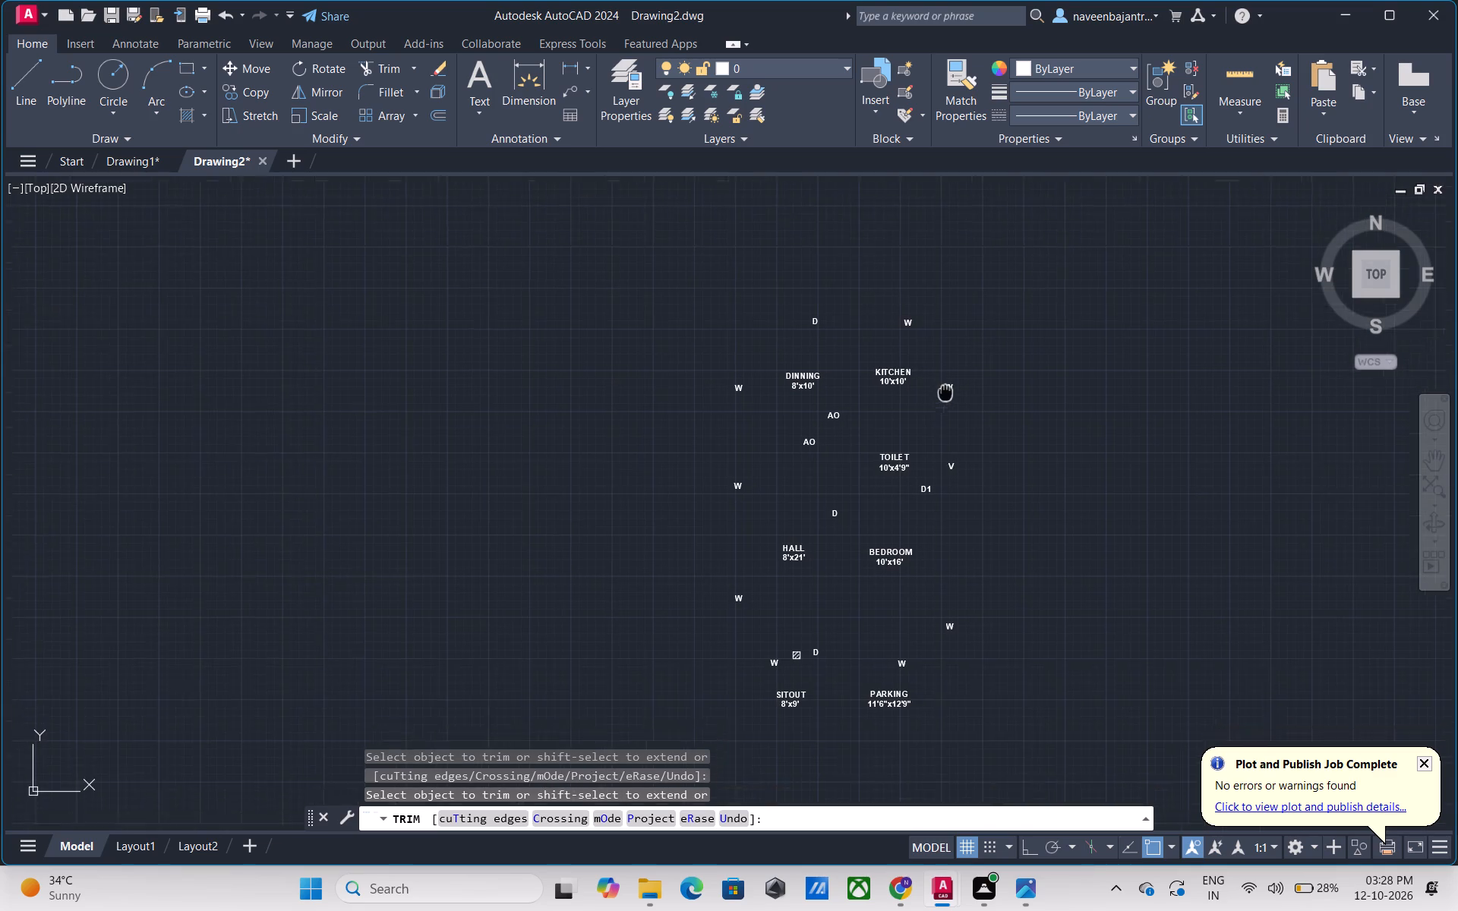
{"action": "middle_click_drag", "start_coordinate": [952, 383], "coordinate": [964, 367]}
{"action": "key", "text": "Escape"}
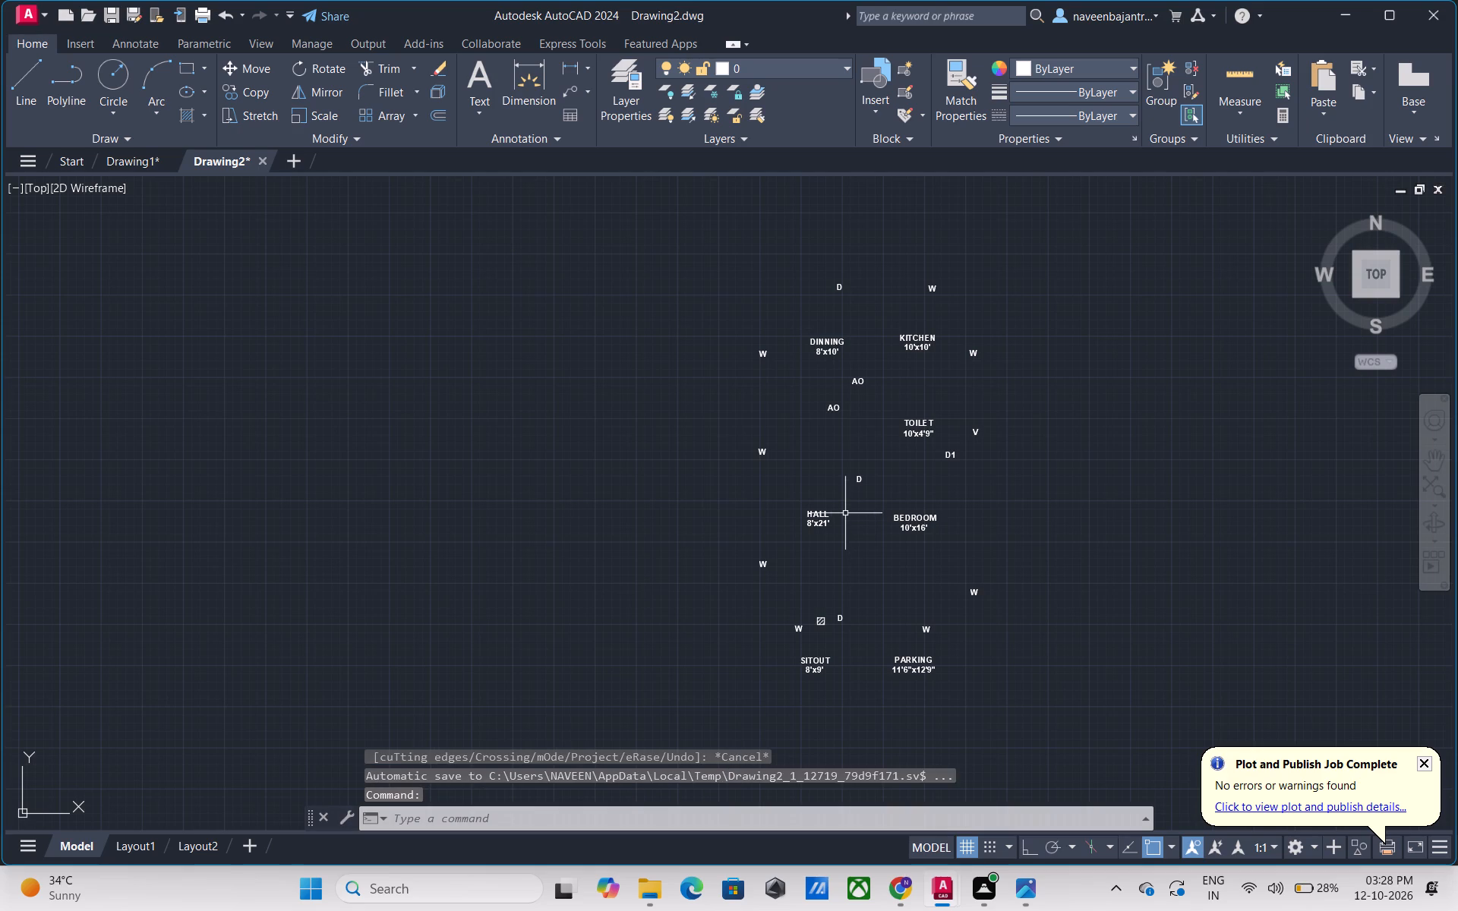
Erase the topmost D and W labels and the DINNING 8'x10' and KITCHEN 10'x10' room labels.
{"action": "scroll", "coordinate": [878, 278], "scroll_direction": "up", "scroll_amount": 2}
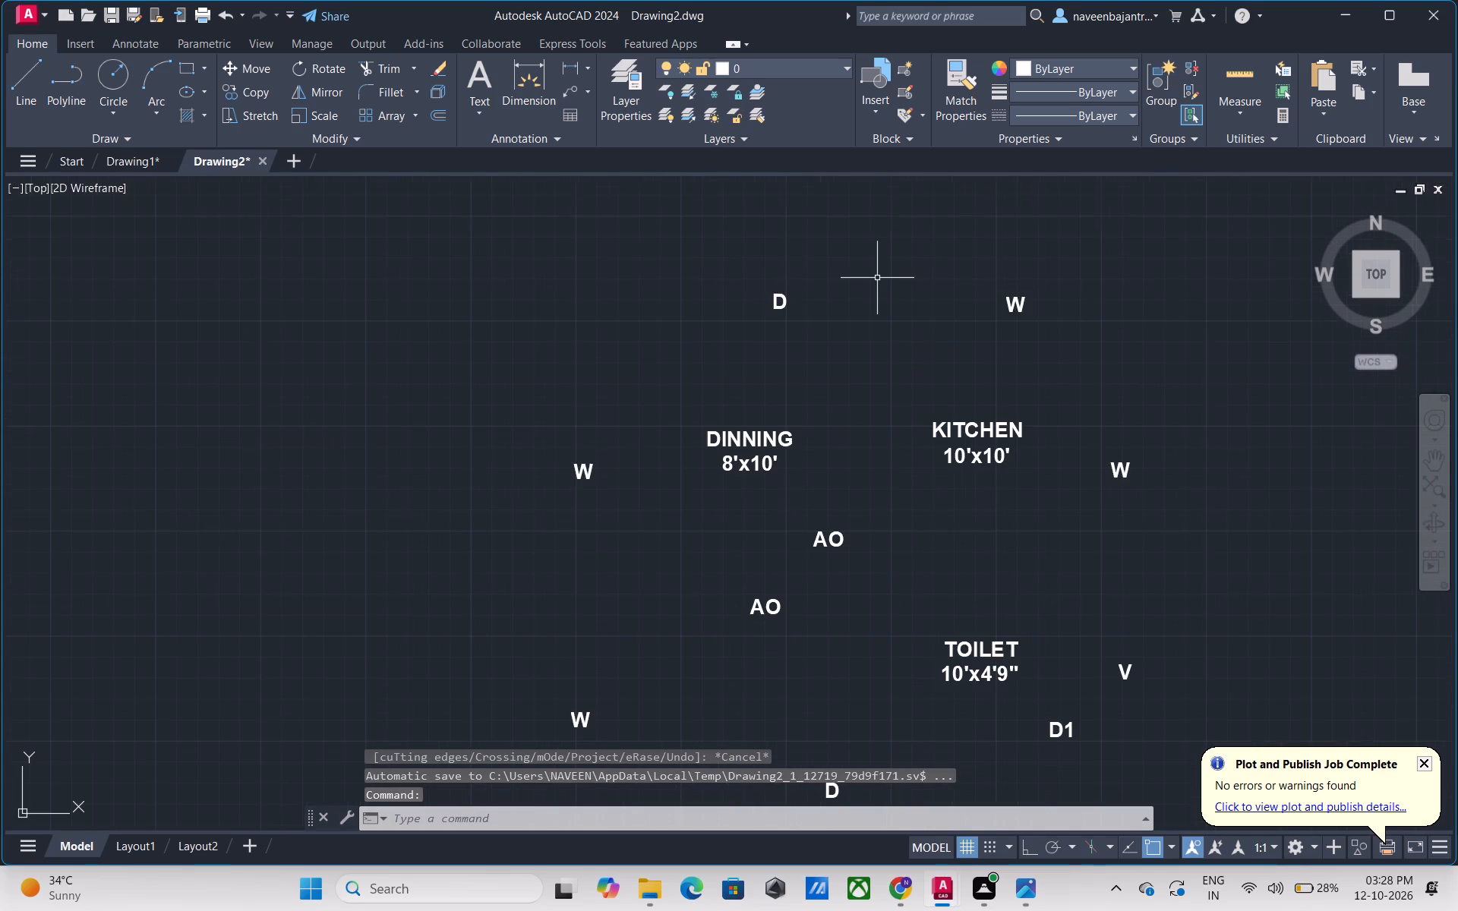
{"action": "left_click", "coordinate": [787, 304]}
{"action": "key", "text": "Delete"}
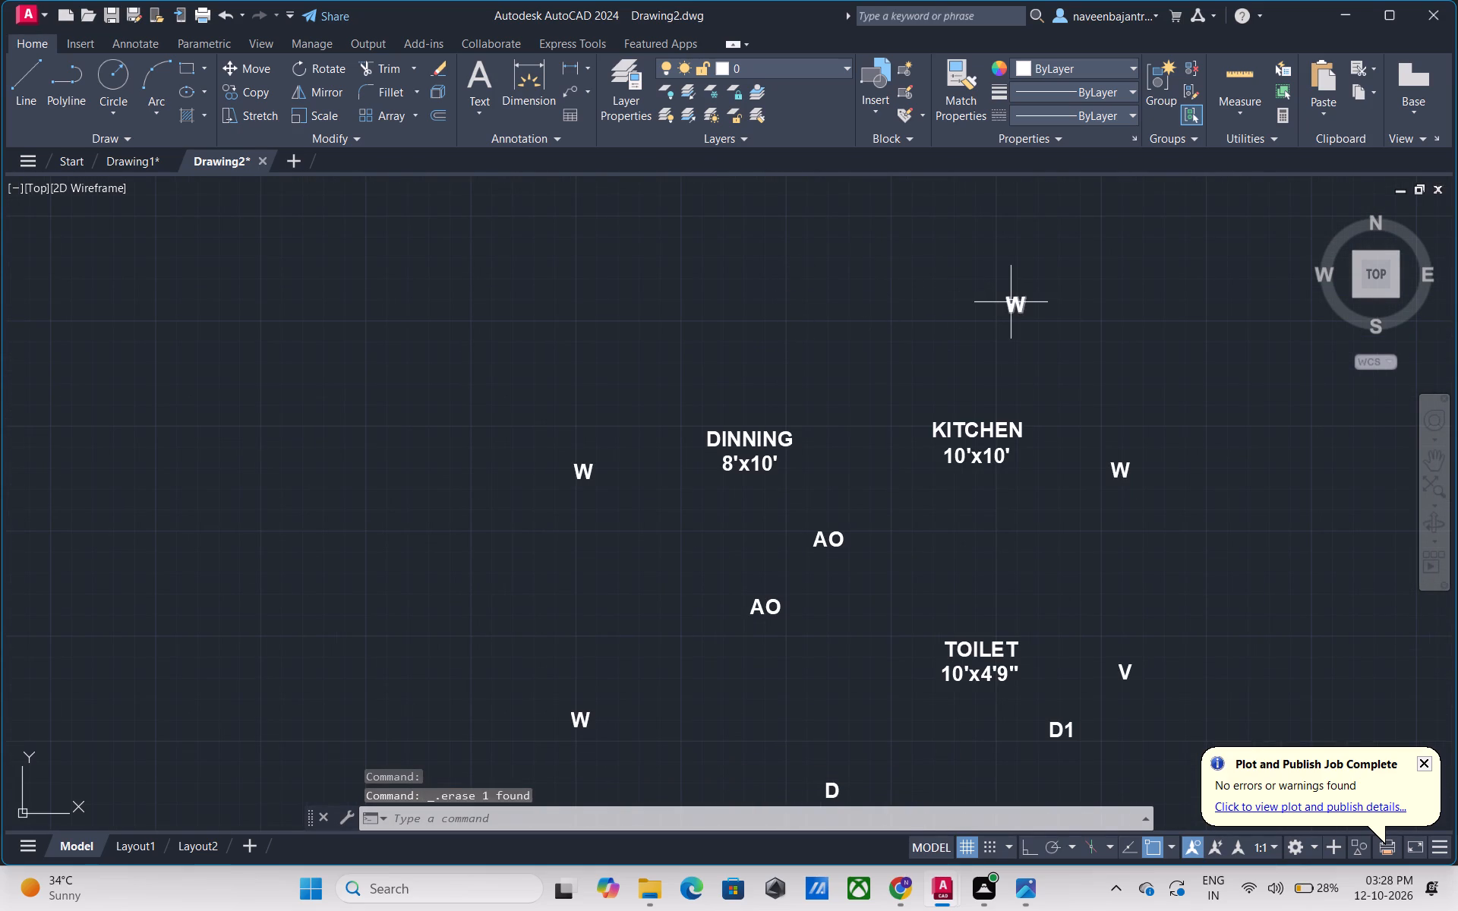
{"action": "left_click", "coordinate": [1013, 304]}
{"action": "key", "text": "Delete"}
{"action": "left_click", "coordinate": [763, 443]}
{"action": "key", "text": "Delete"}
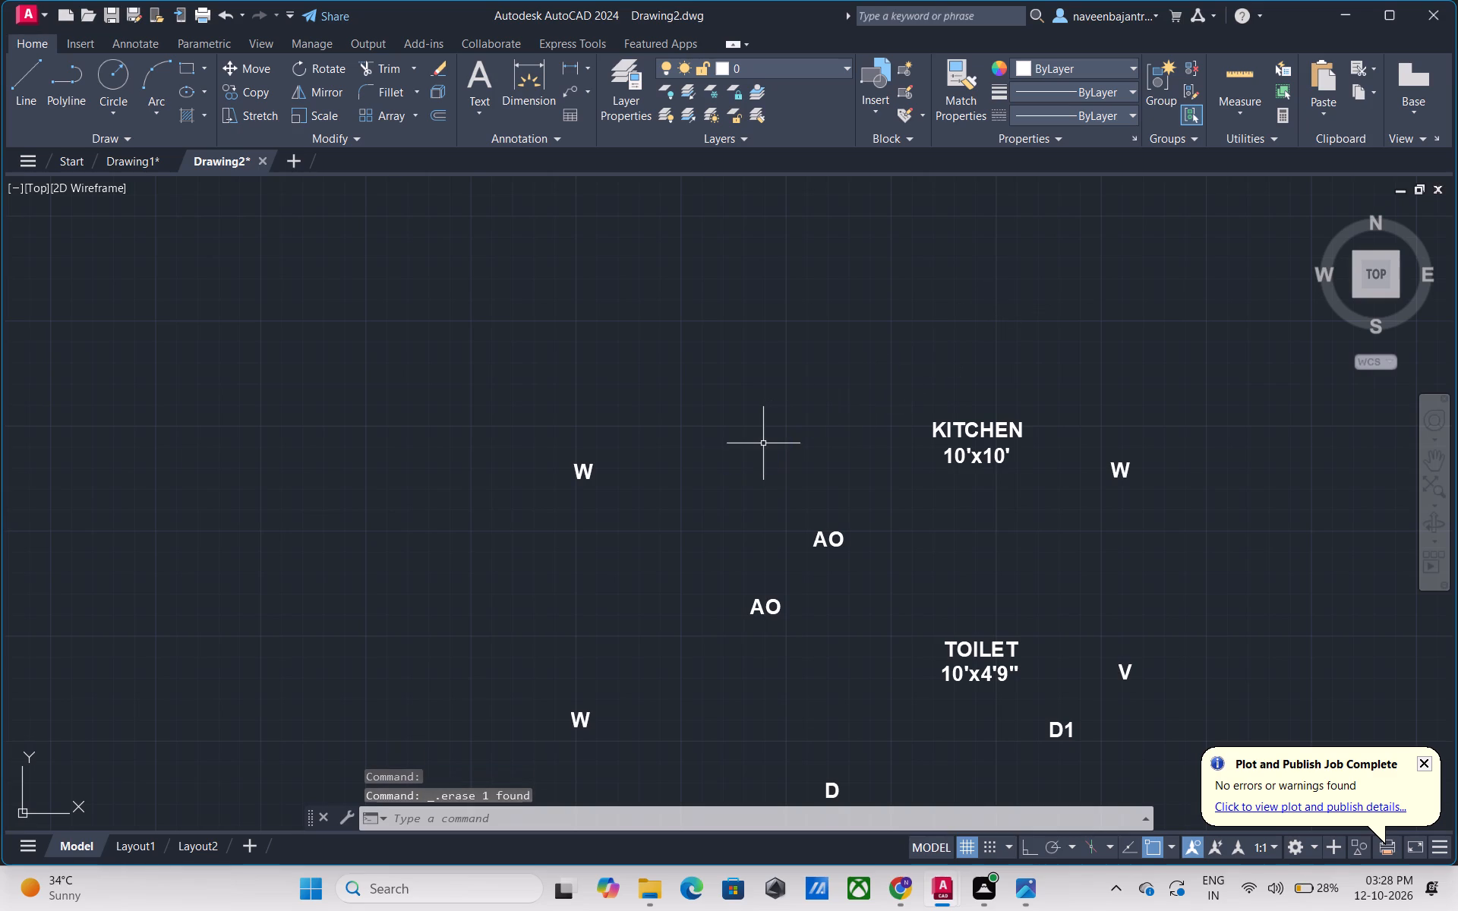
{"action": "left_click", "coordinate": [985, 427]}
{"action": "key", "text": "Delete"}
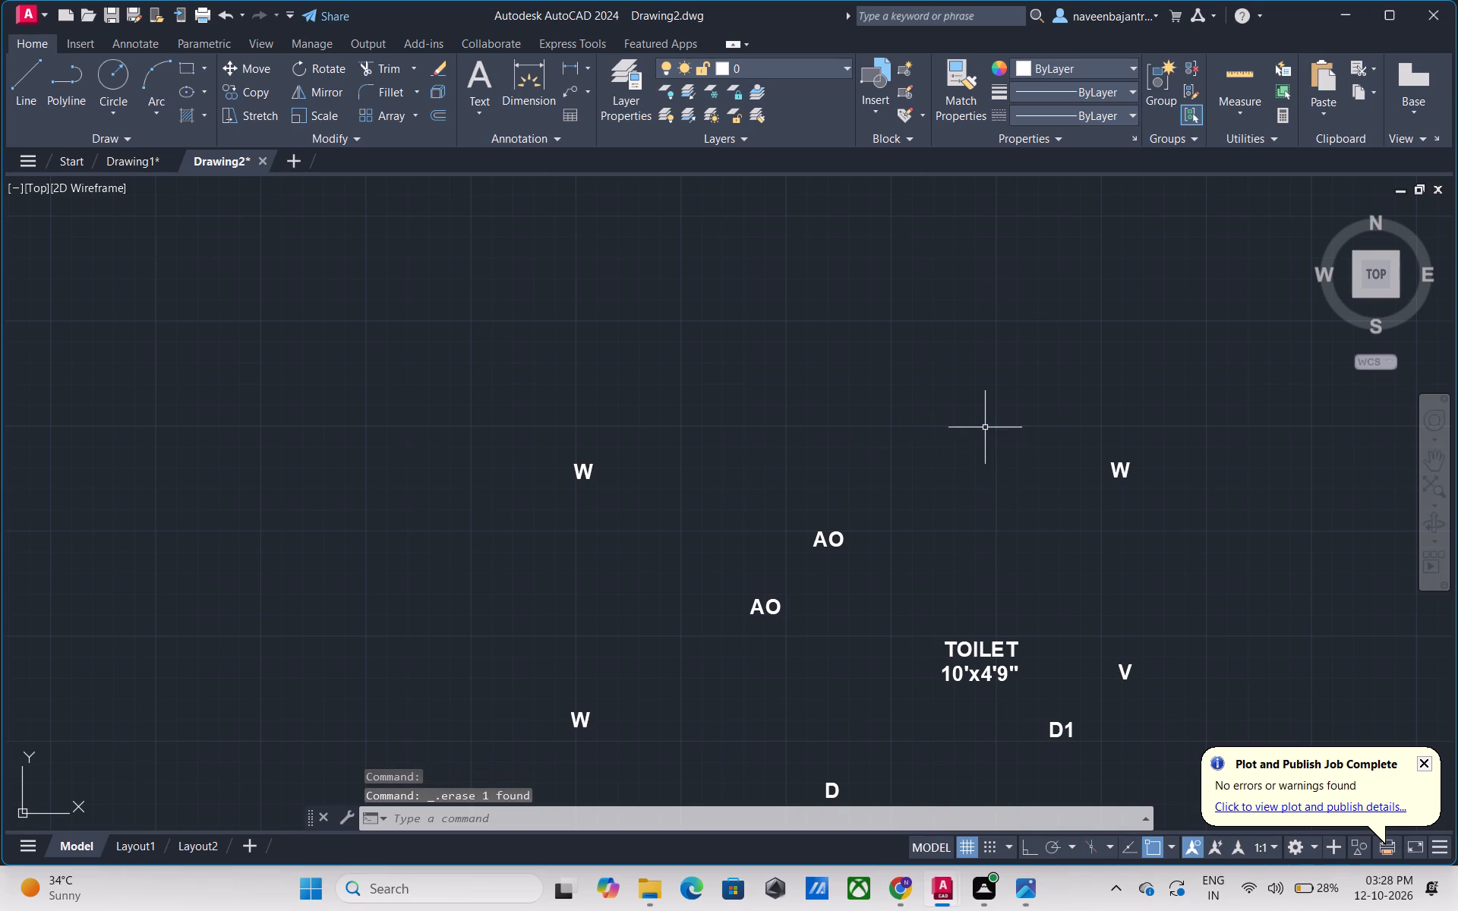
Erase the dining-side and kitchen-side W labels, both AO labels and the TOILET 10'x4'9" room label.
{"action": "left_click", "coordinate": [591, 476]}
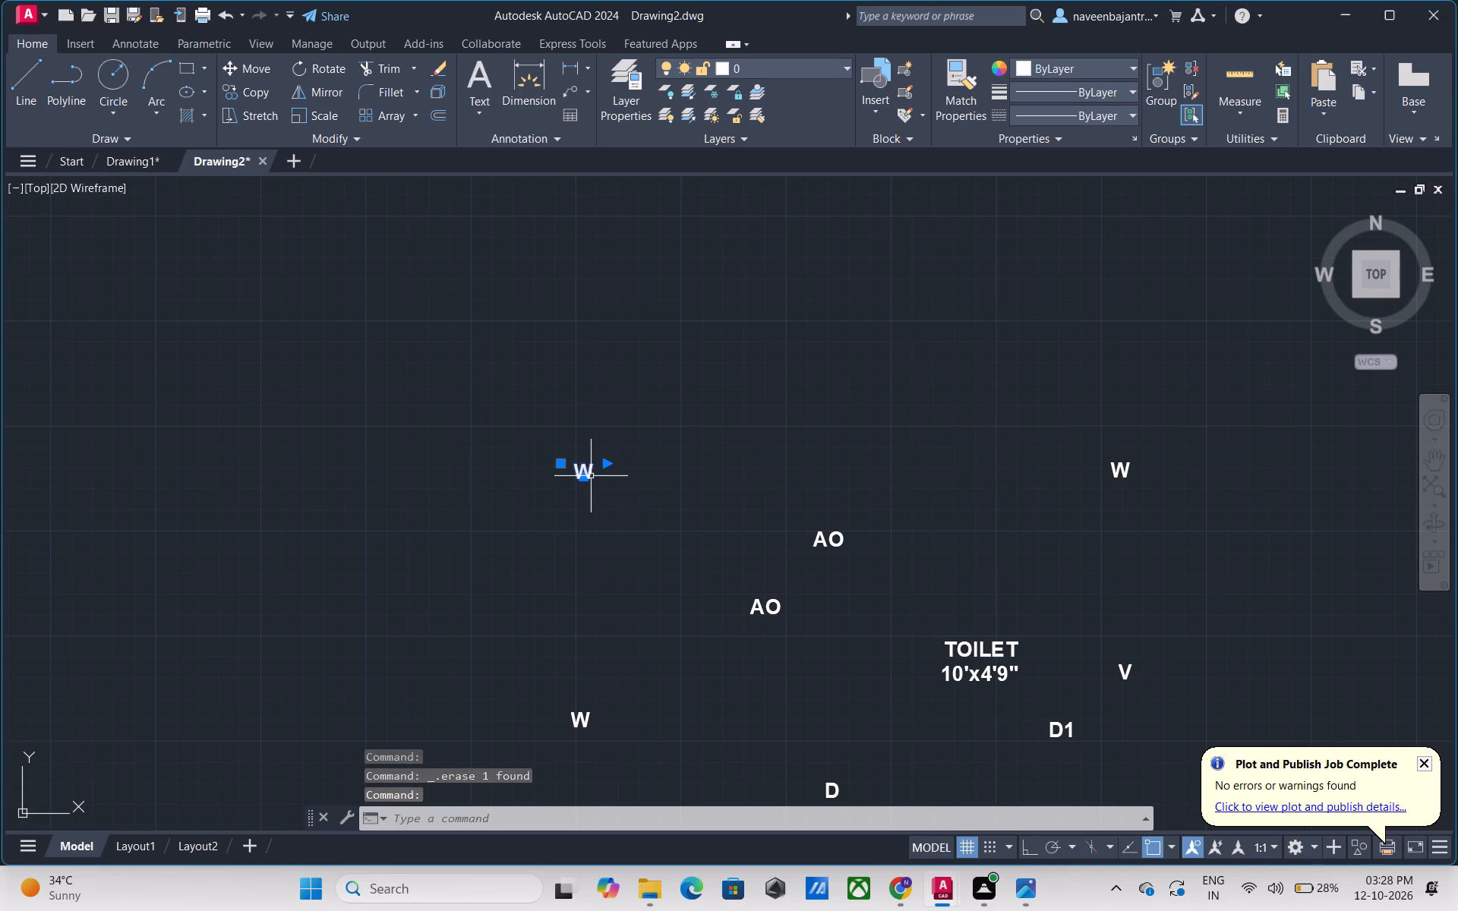
{"action": "key", "text": "Delete"}
{"action": "left_click", "coordinate": [844, 534]}
{"action": "key", "text": "Delete"}
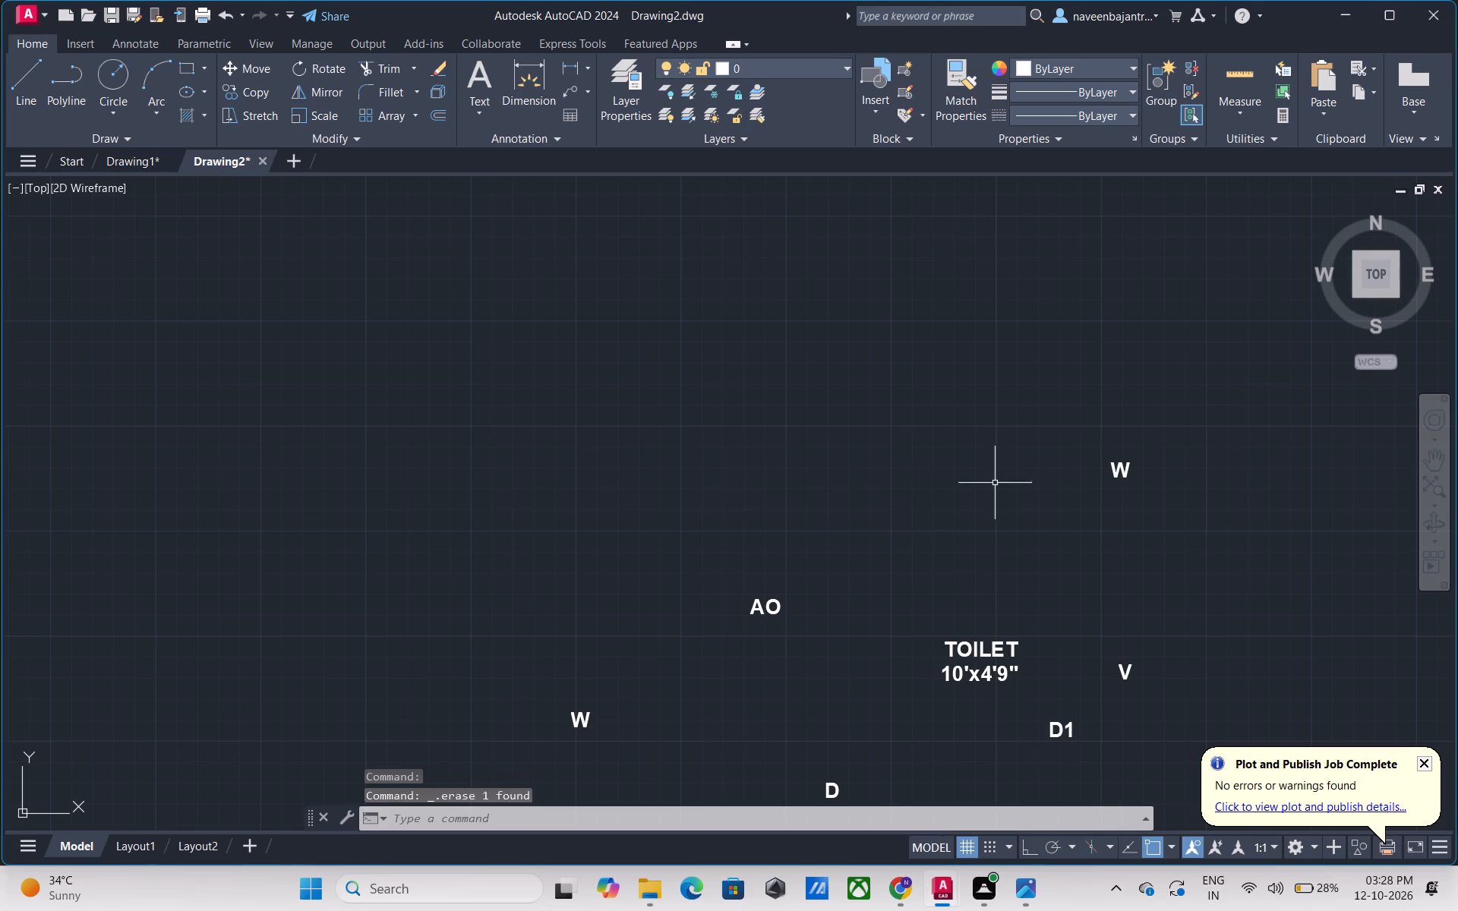
{"action": "left_click", "coordinate": [1116, 473]}
{"action": "key", "text": "Delete"}
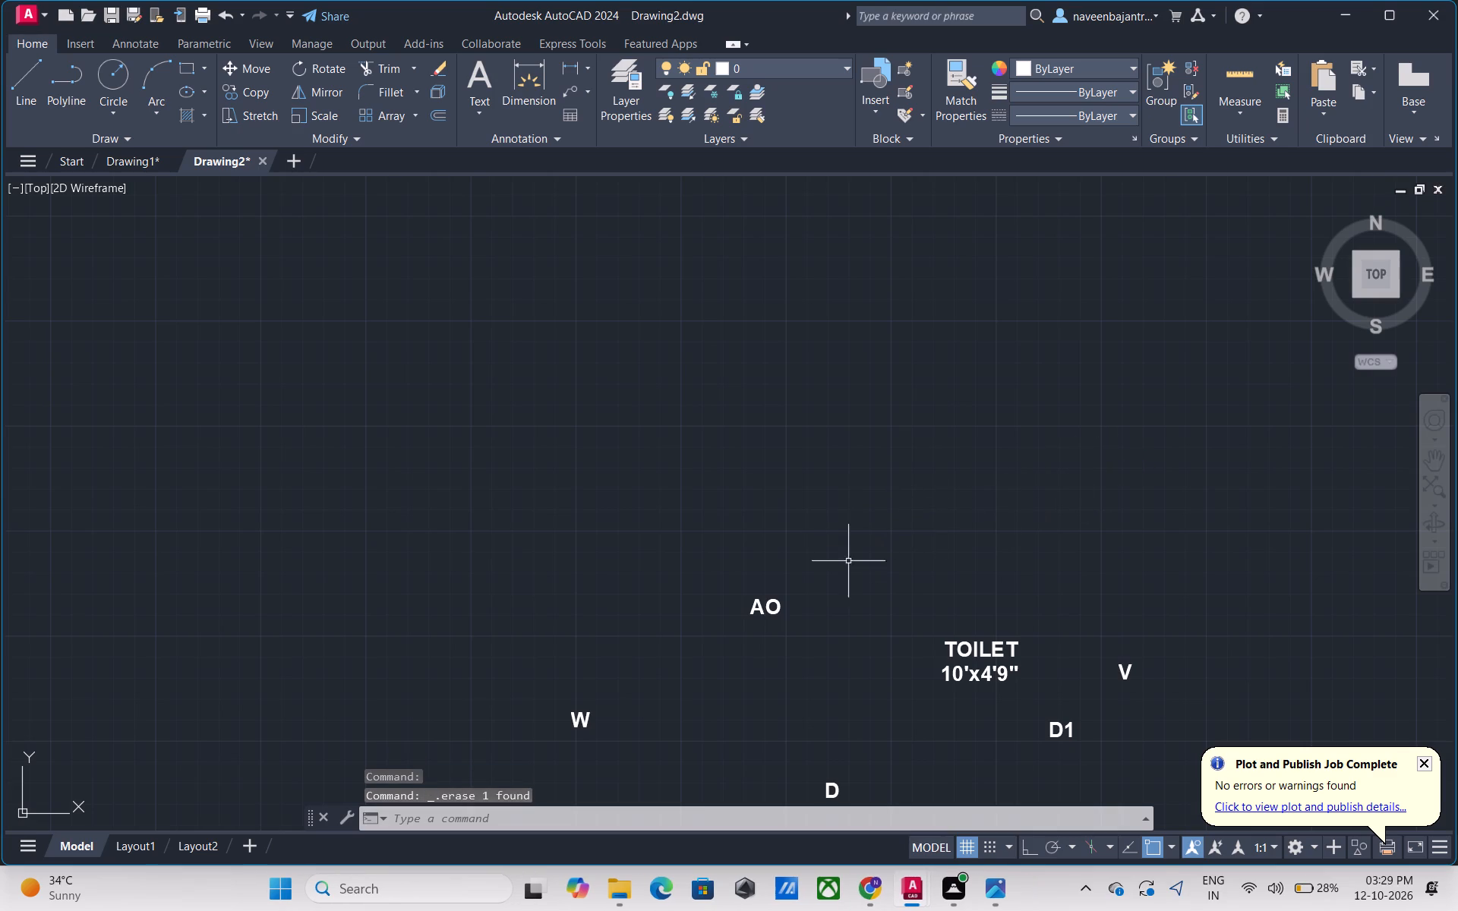
{"action": "left_click", "coordinate": [760, 610]}
{"action": "key", "text": "Delete"}
{"action": "left_click", "coordinate": [972, 642]}
{"action": "key", "text": "Delete"}
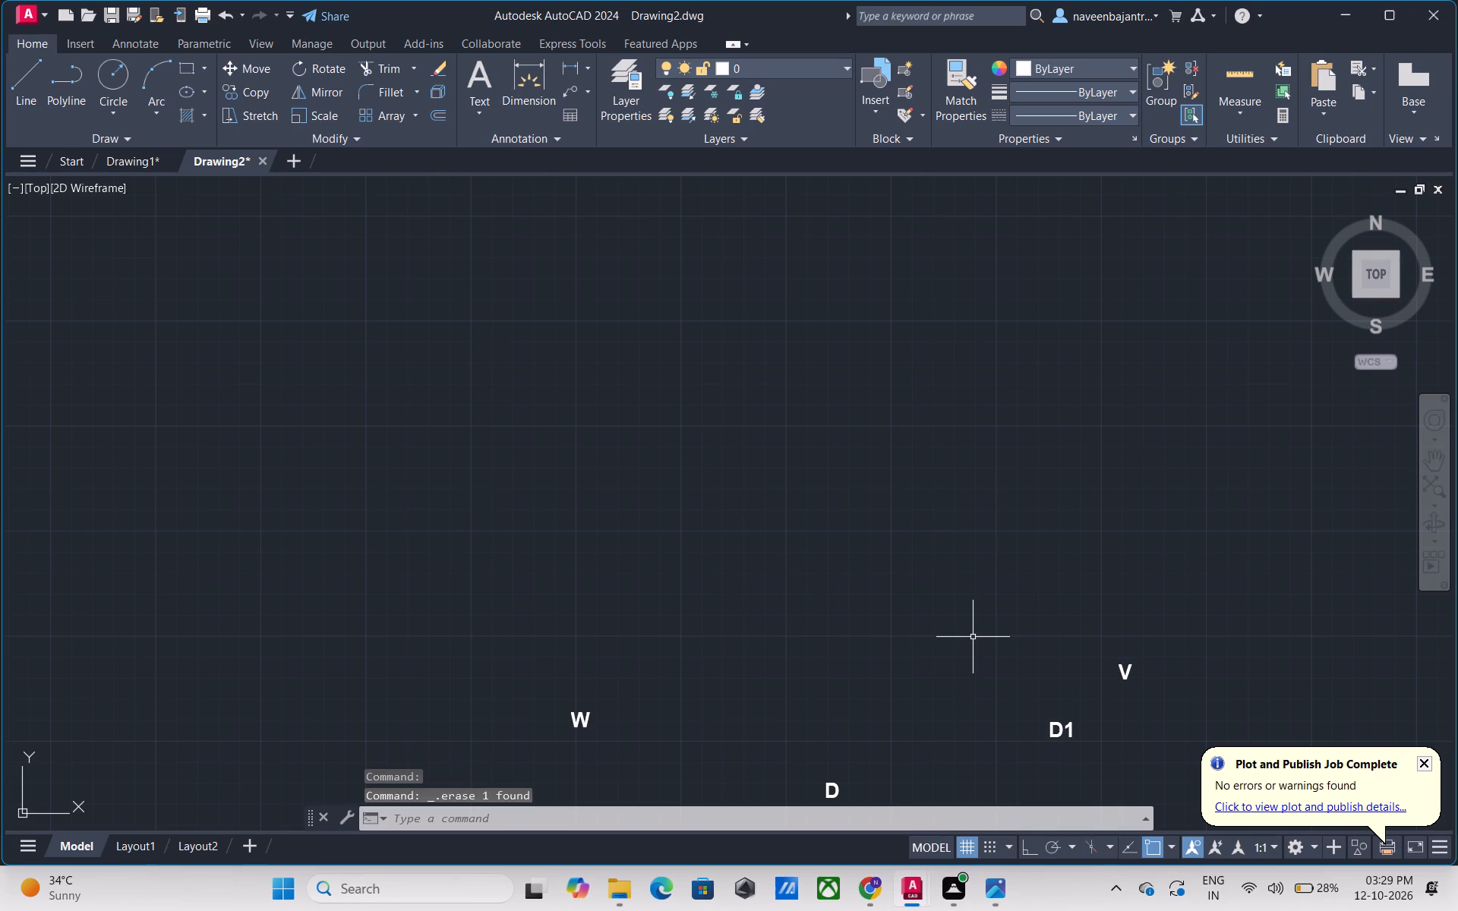
Erase the hall's upper W label, the HALL 8'x21' label, the D label between hall and bedroom, and the D1 label.
{"action": "scroll", "coordinate": [973, 637], "scroll_direction": "down", "scroll_amount": 3}
{"action": "middle_click_drag", "start_coordinate": [975, 636], "coordinate": [974, 604]}
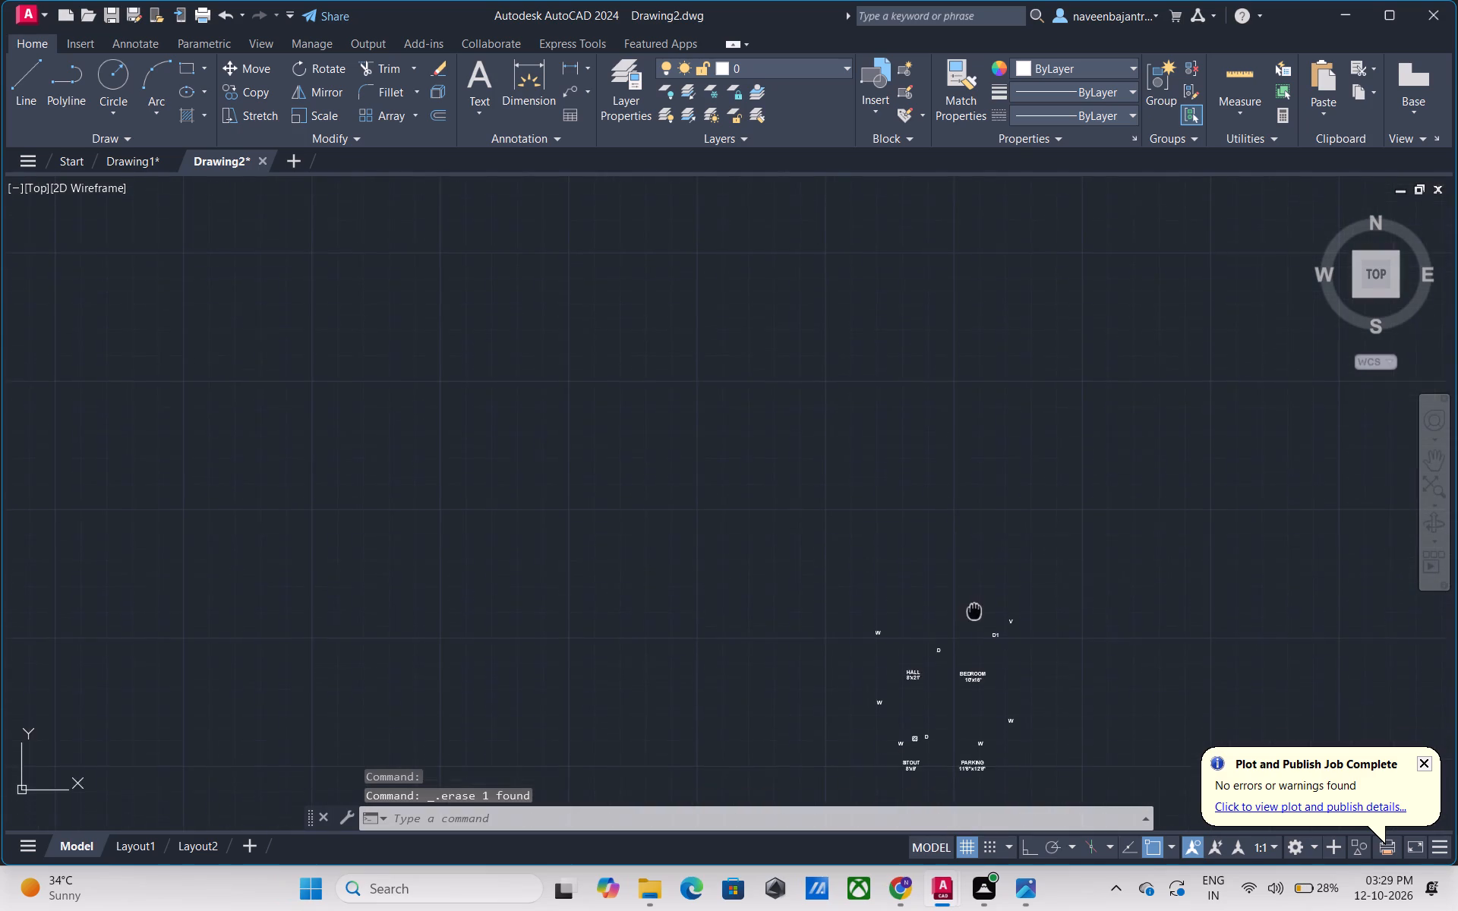
{"action": "middle_click_drag", "start_coordinate": [974, 604], "coordinate": [977, 497]}
{"action": "scroll", "coordinate": [946, 515], "scroll_direction": "up", "scroll_amount": 1}
{"action": "middle_click_drag", "start_coordinate": [945, 535], "coordinate": [951, 522]}
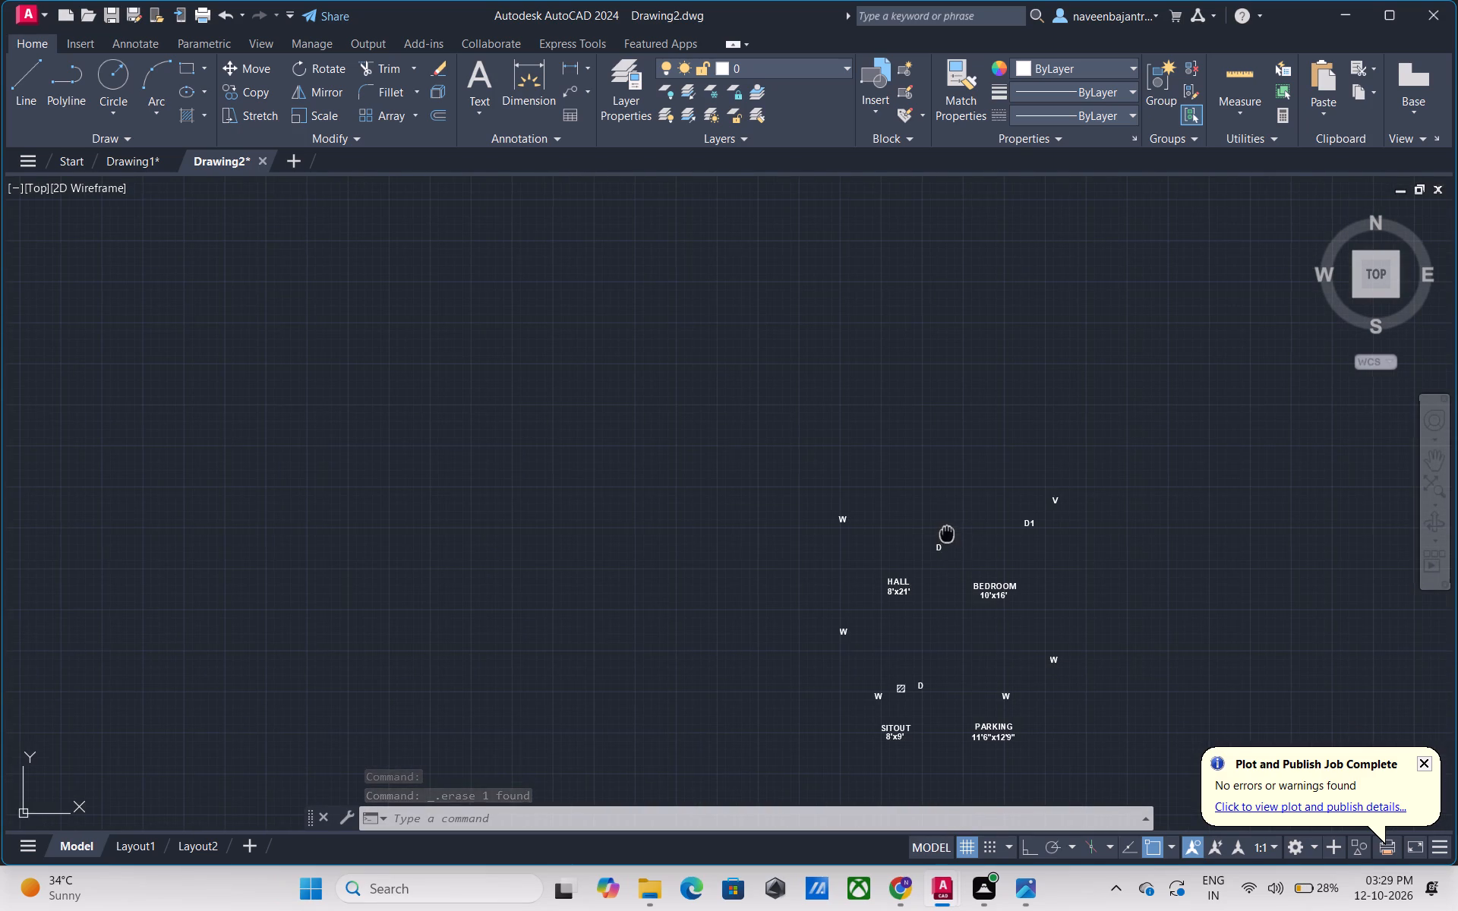
{"action": "middle_click_drag", "start_coordinate": [951, 522], "coordinate": [958, 459]}
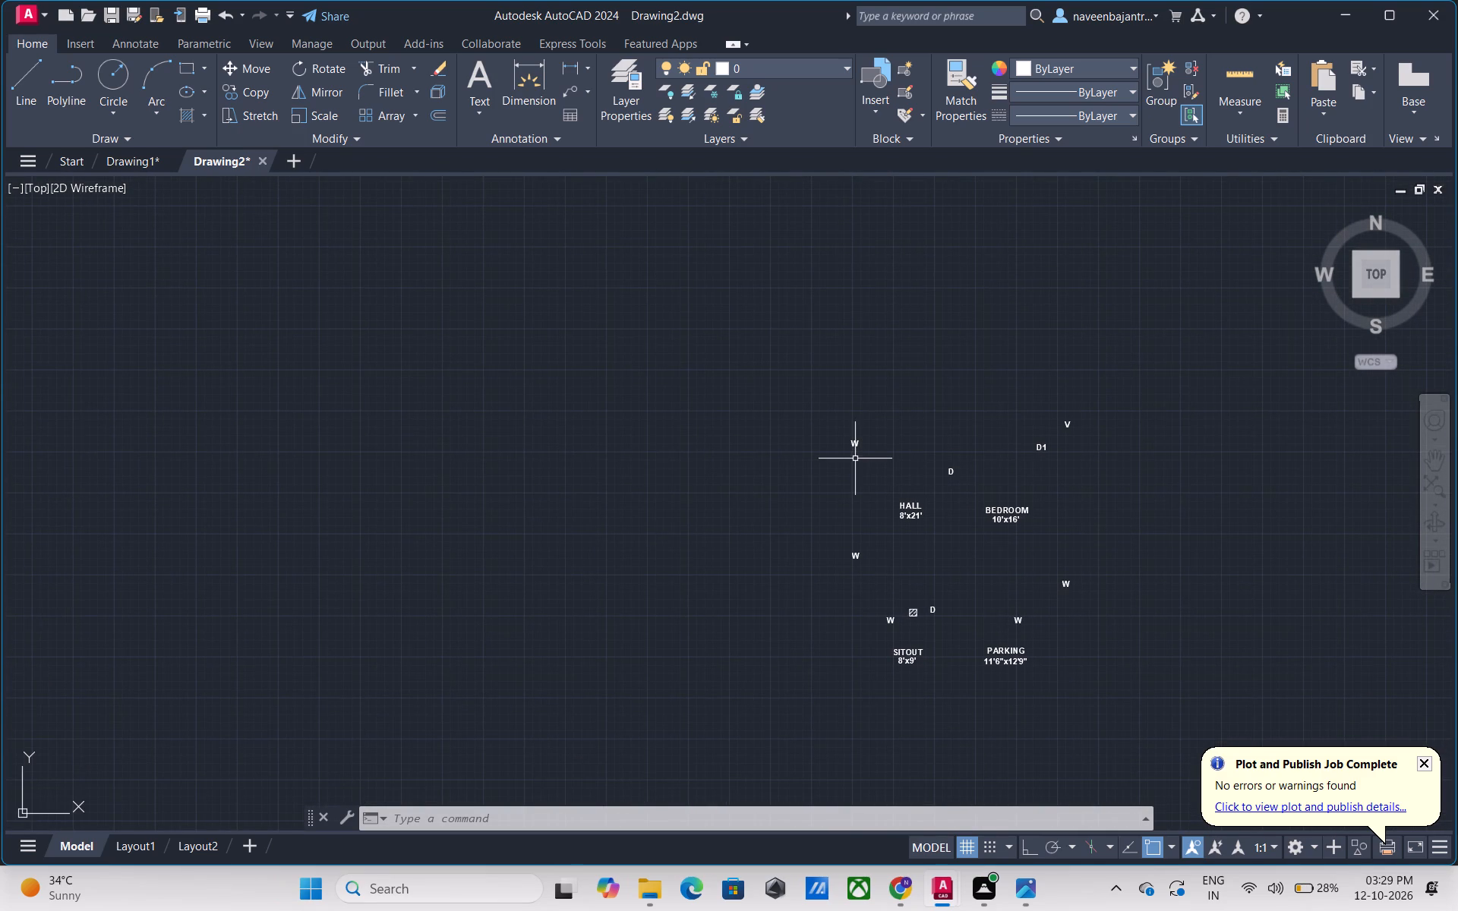
{"action": "scroll", "coordinate": [855, 459], "scroll_direction": "up", "scroll_amount": 1}
{"action": "middle_click_drag", "start_coordinate": [851, 467], "coordinate": [779, 356]}
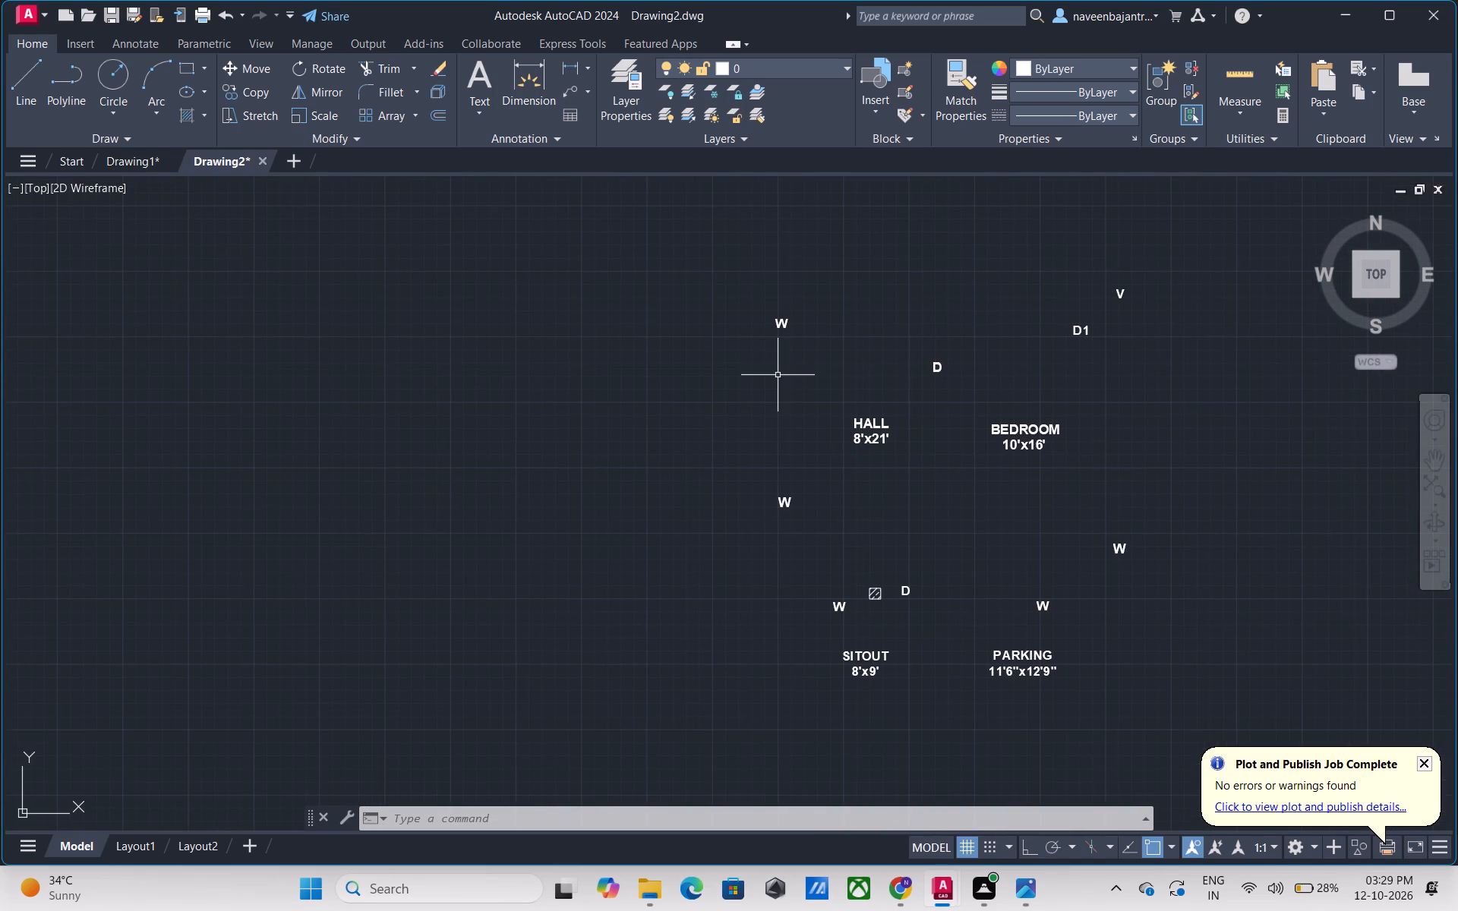
{"action": "left_click", "coordinate": [785, 327]}
{"action": "key", "text": "Delete"}
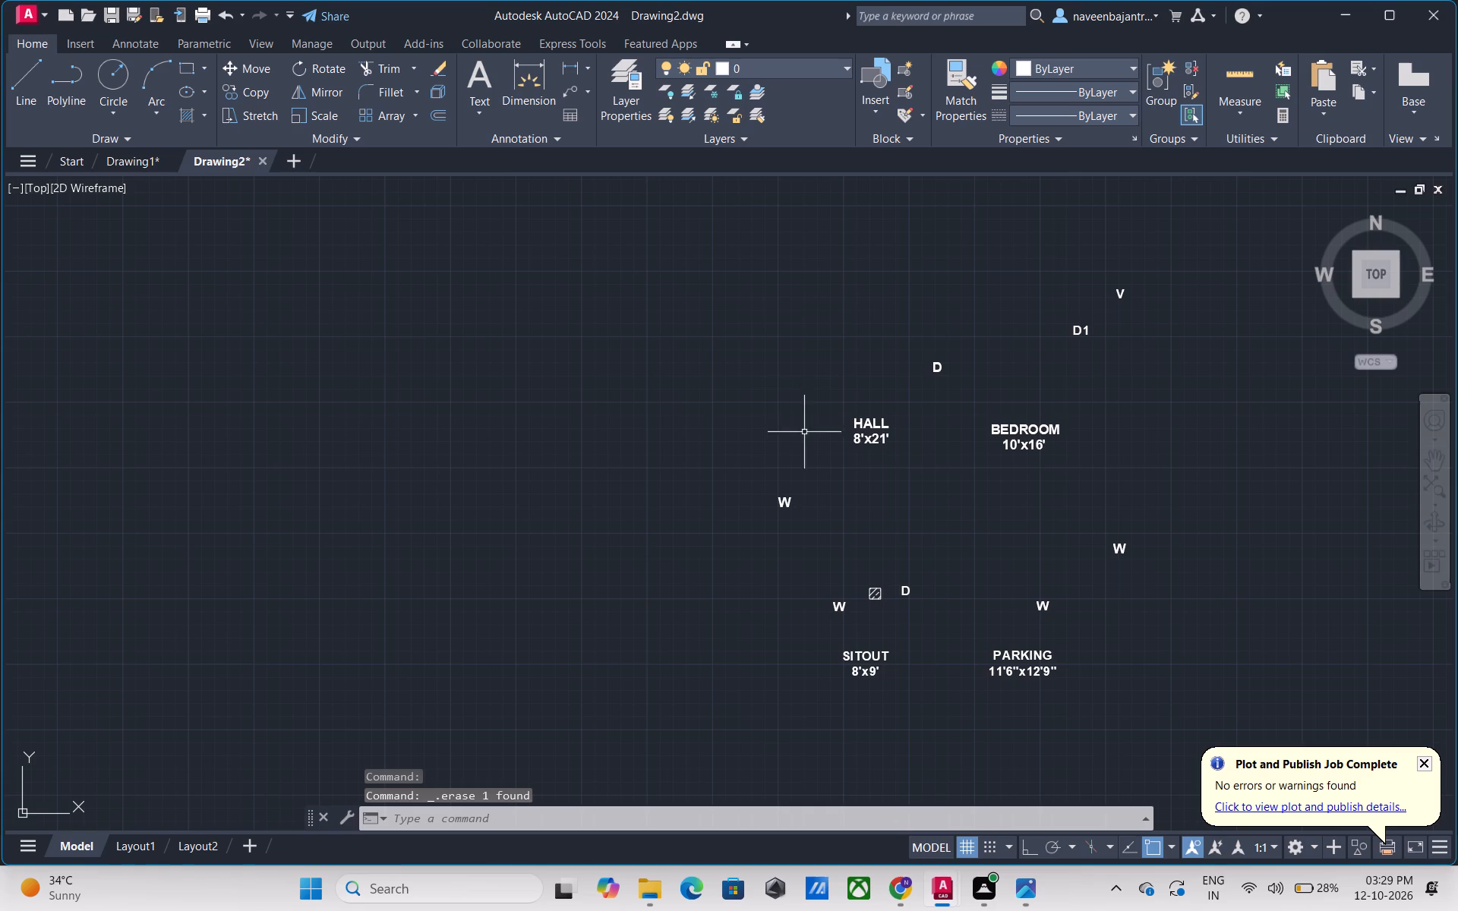
{"action": "left_click", "coordinate": [870, 422]}
{"action": "key", "text": "Delete"}
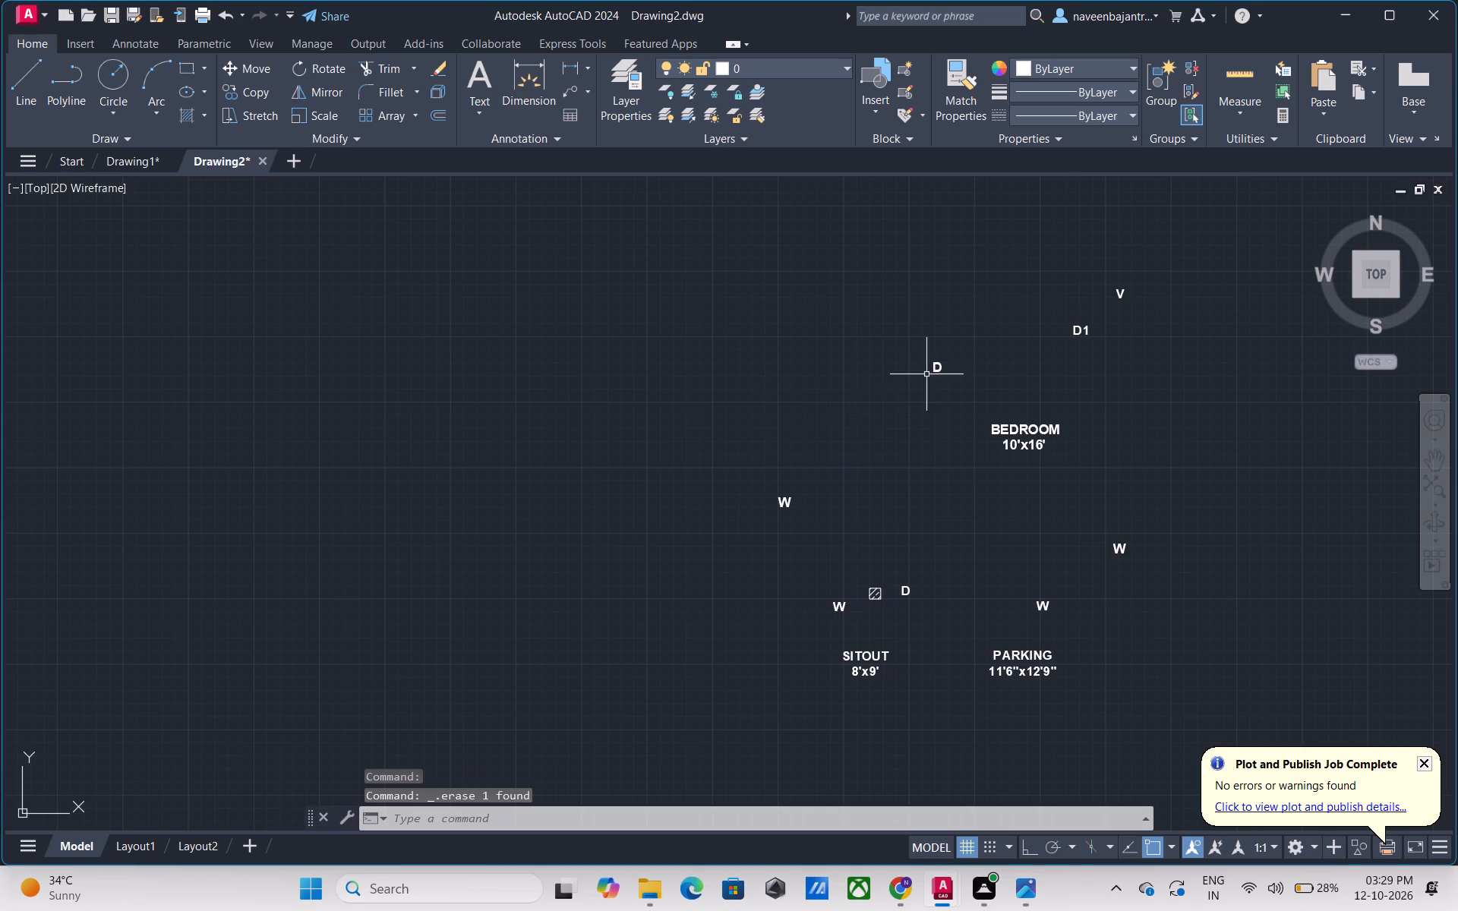
{"action": "left_click", "coordinate": [934, 370]}
{"action": "key", "text": "Delete"}
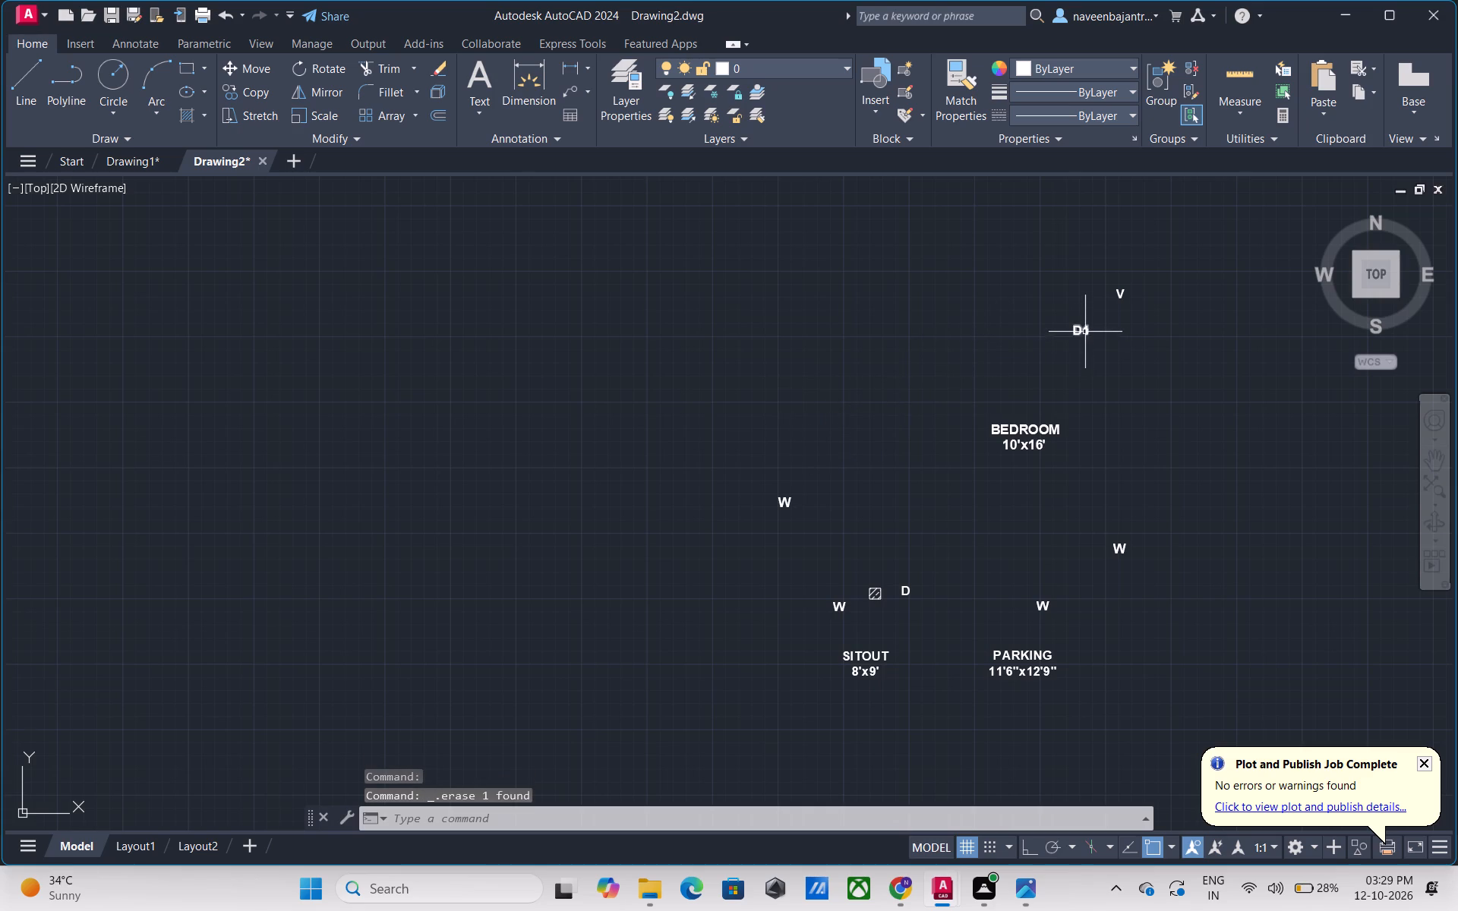
{"action": "left_click", "coordinate": [1077, 331]}
{"action": "key", "text": "Delete"}
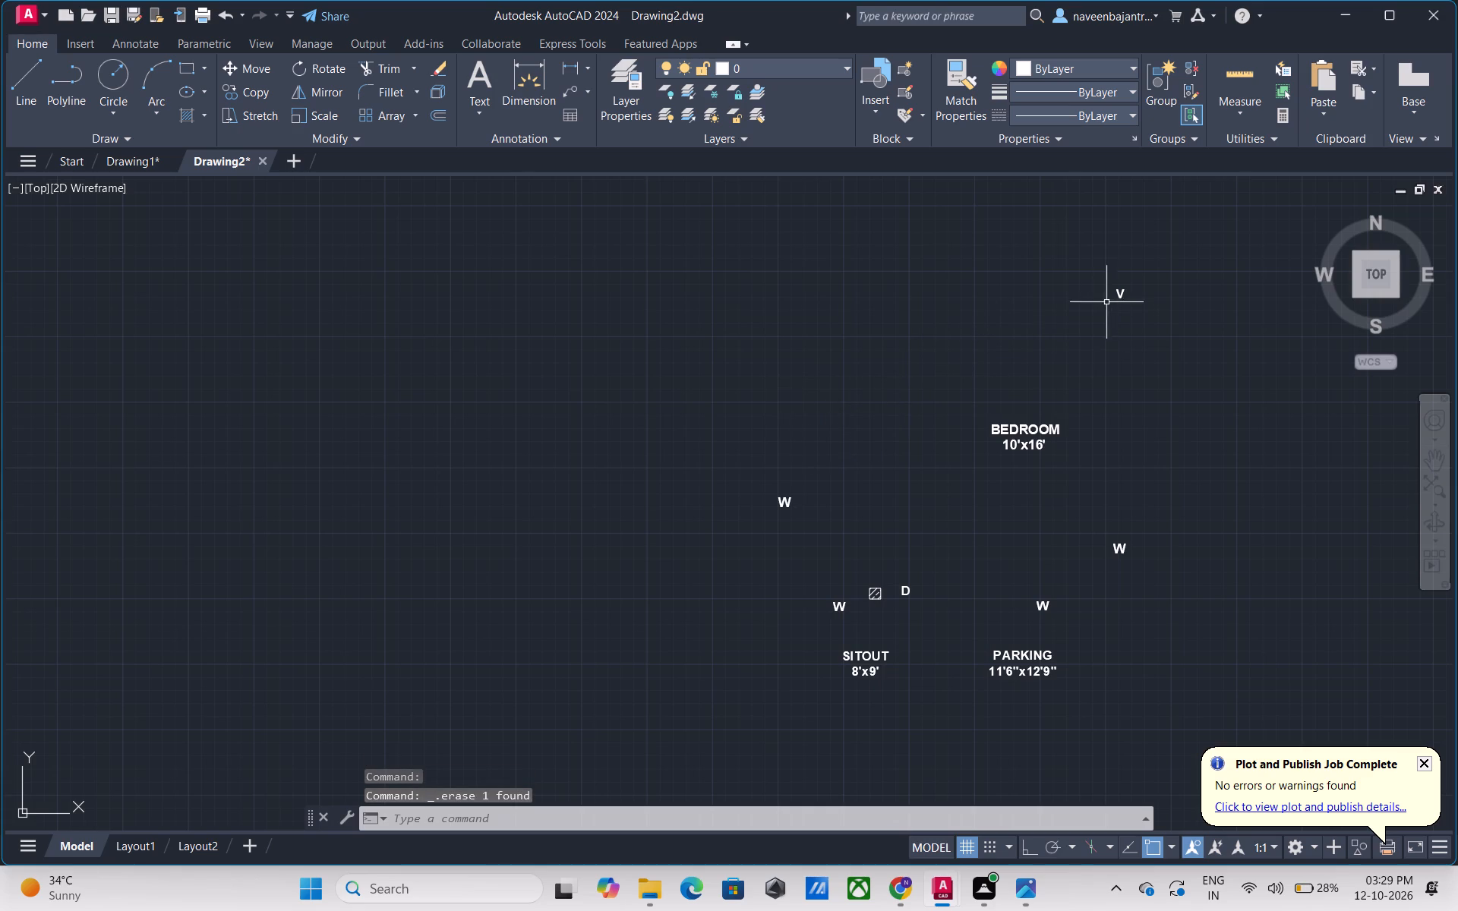
Erase the V label, the BEDROOM 10'x16' room label and the hall's remaining W label from the second copy.
{"action": "left_click", "coordinate": [1119, 294]}
{"action": "key", "text": "Delete"}
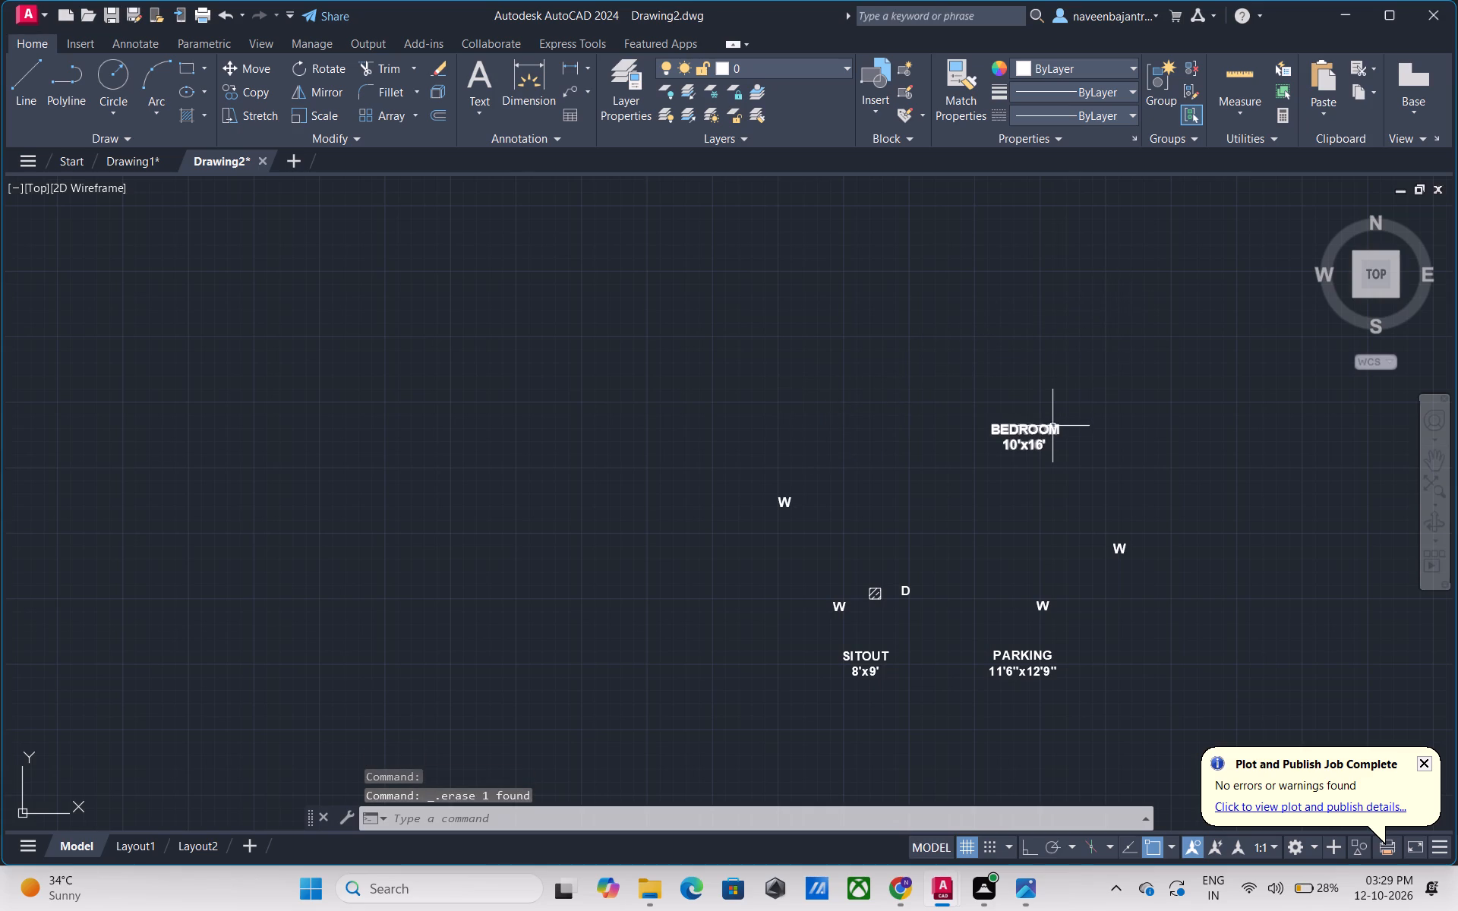
{"action": "left_click", "coordinate": [1052, 426]}
{"action": "key", "text": "Delete"}
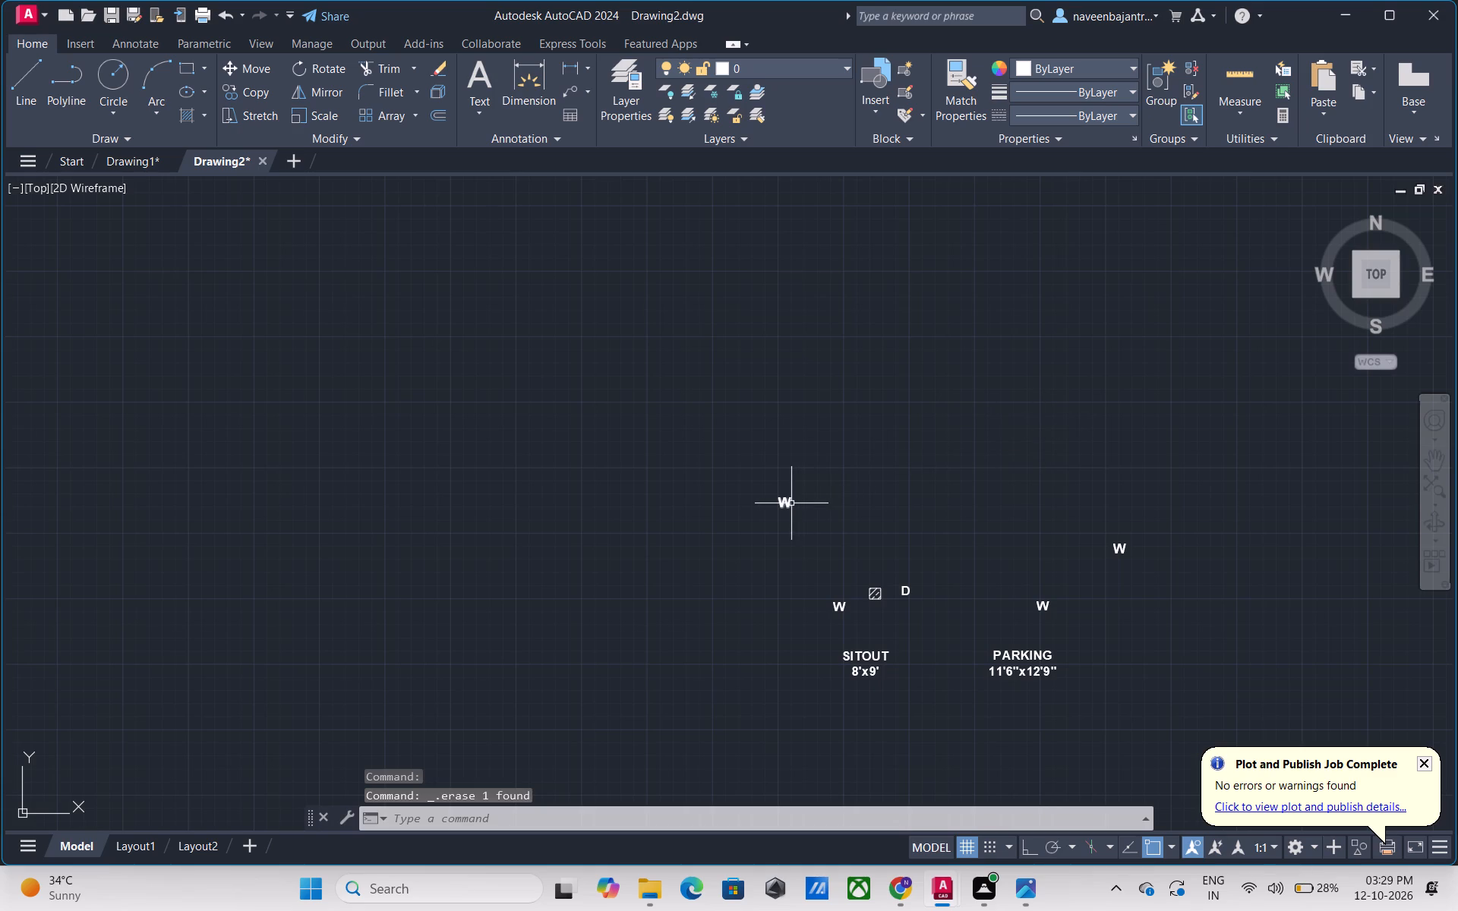
{"action": "left_click", "coordinate": [789, 503]}
{"action": "key", "text": "Delete"}
Erase the W and D labels above the sitout, the W above the parking, and the bedroom's side W.
{"action": "left_click", "coordinate": [842, 602]}
{"action": "key", "text": "Delete"}
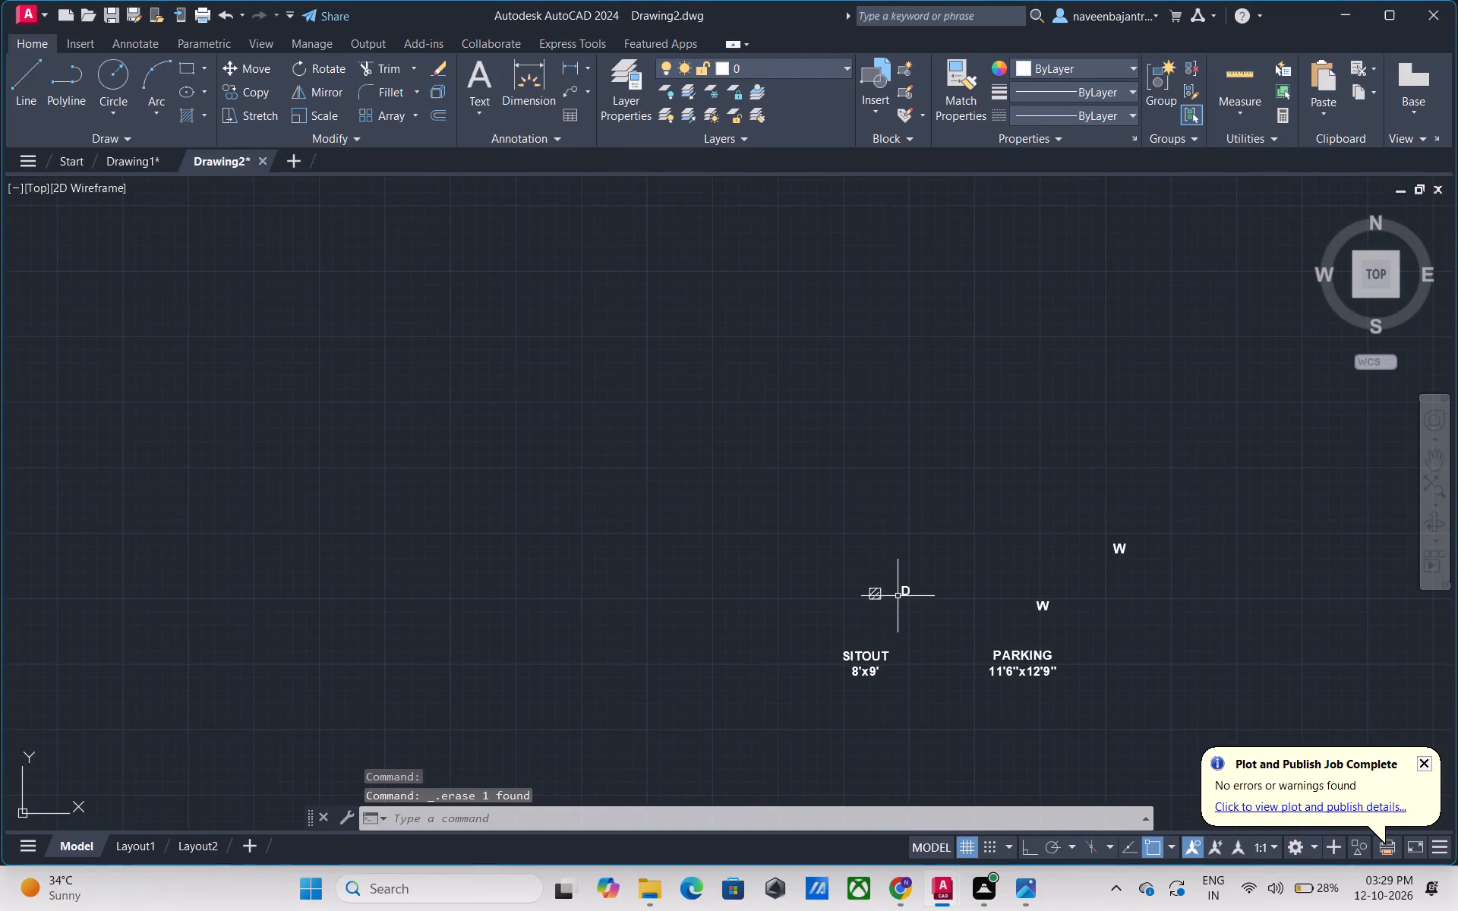
{"action": "left_click", "coordinate": [901, 593]}
{"action": "key", "text": "Delete"}
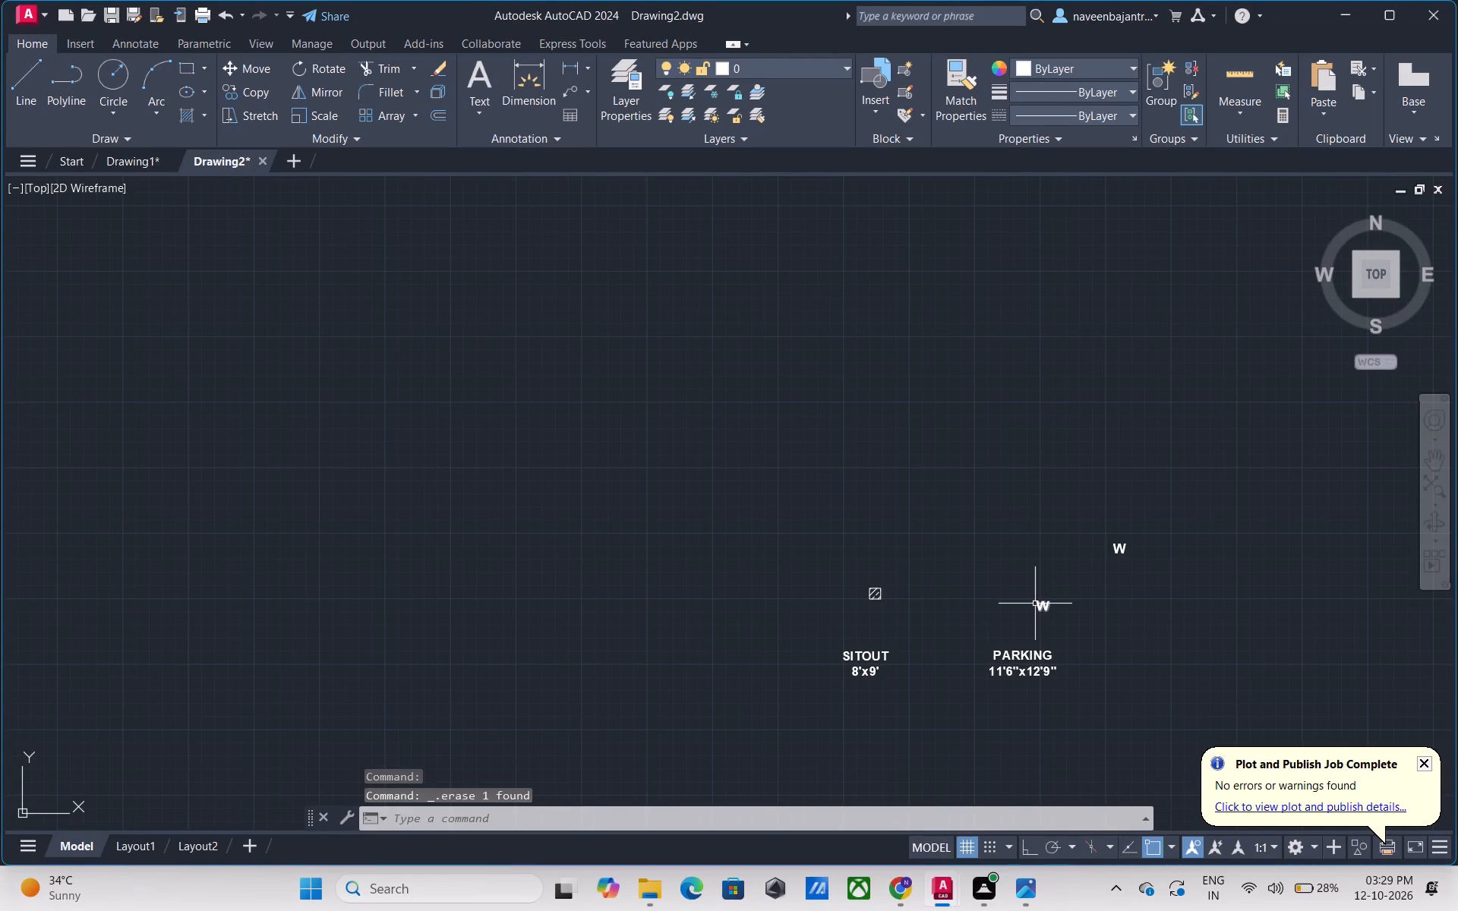
{"action": "left_click", "coordinate": [1039, 604]}
{"action": "key", "text": "Delete"}
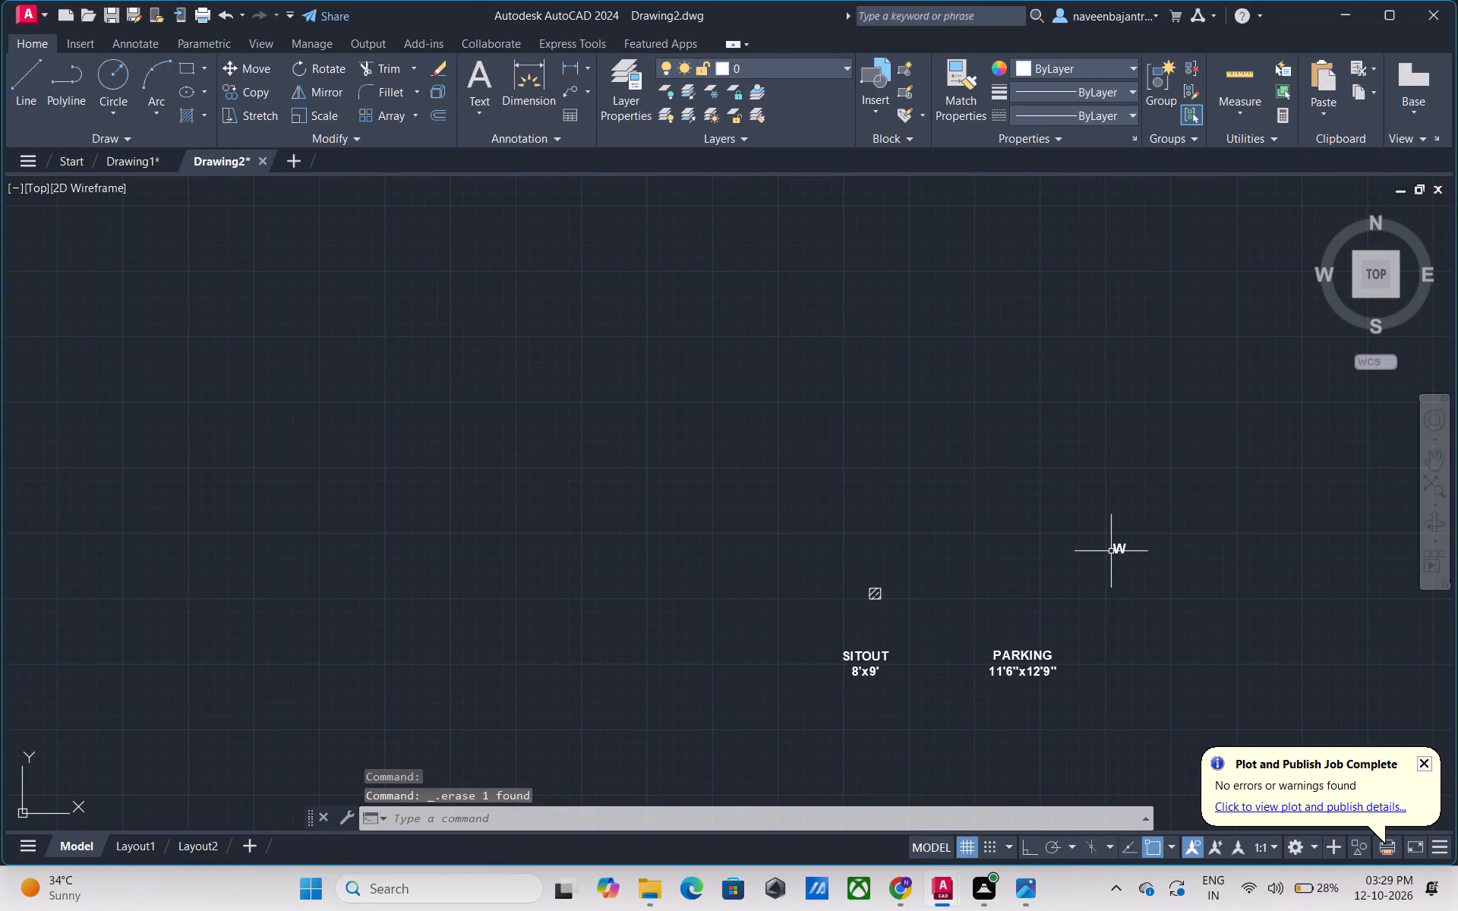
{"action": "left_click", "coordinate": [1118, 548]}
{"action": "key", "text": "Delete"}
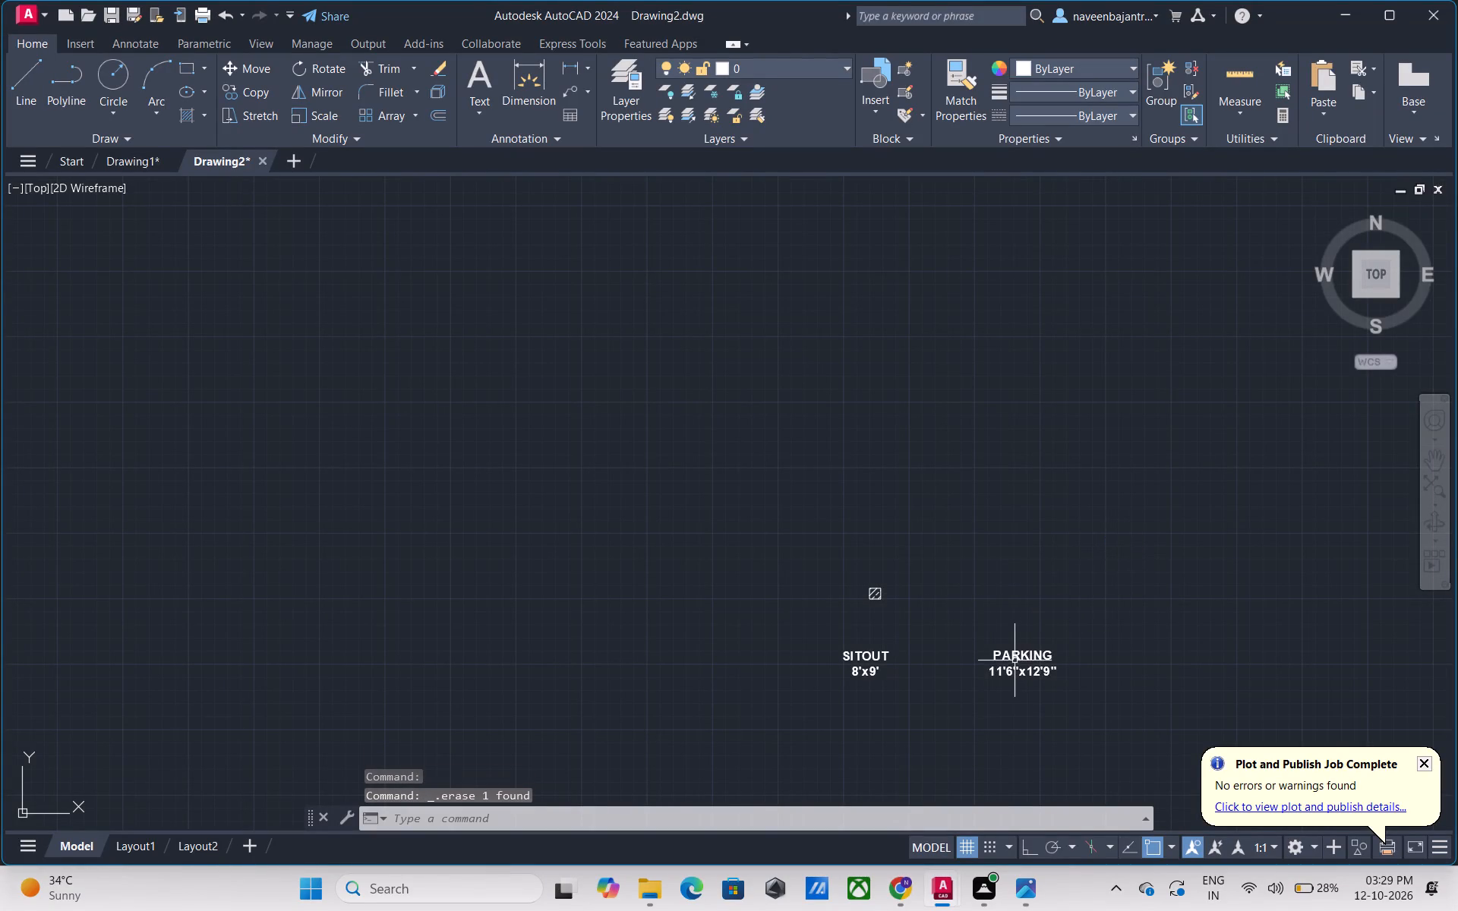
Erase the PARKING 11'6"x12'9" and SITOUT 8'x9' room labels.
{"action": "left_click", "coordinate": [1016, 655]}
{"action": "key", "text": "Delete"}
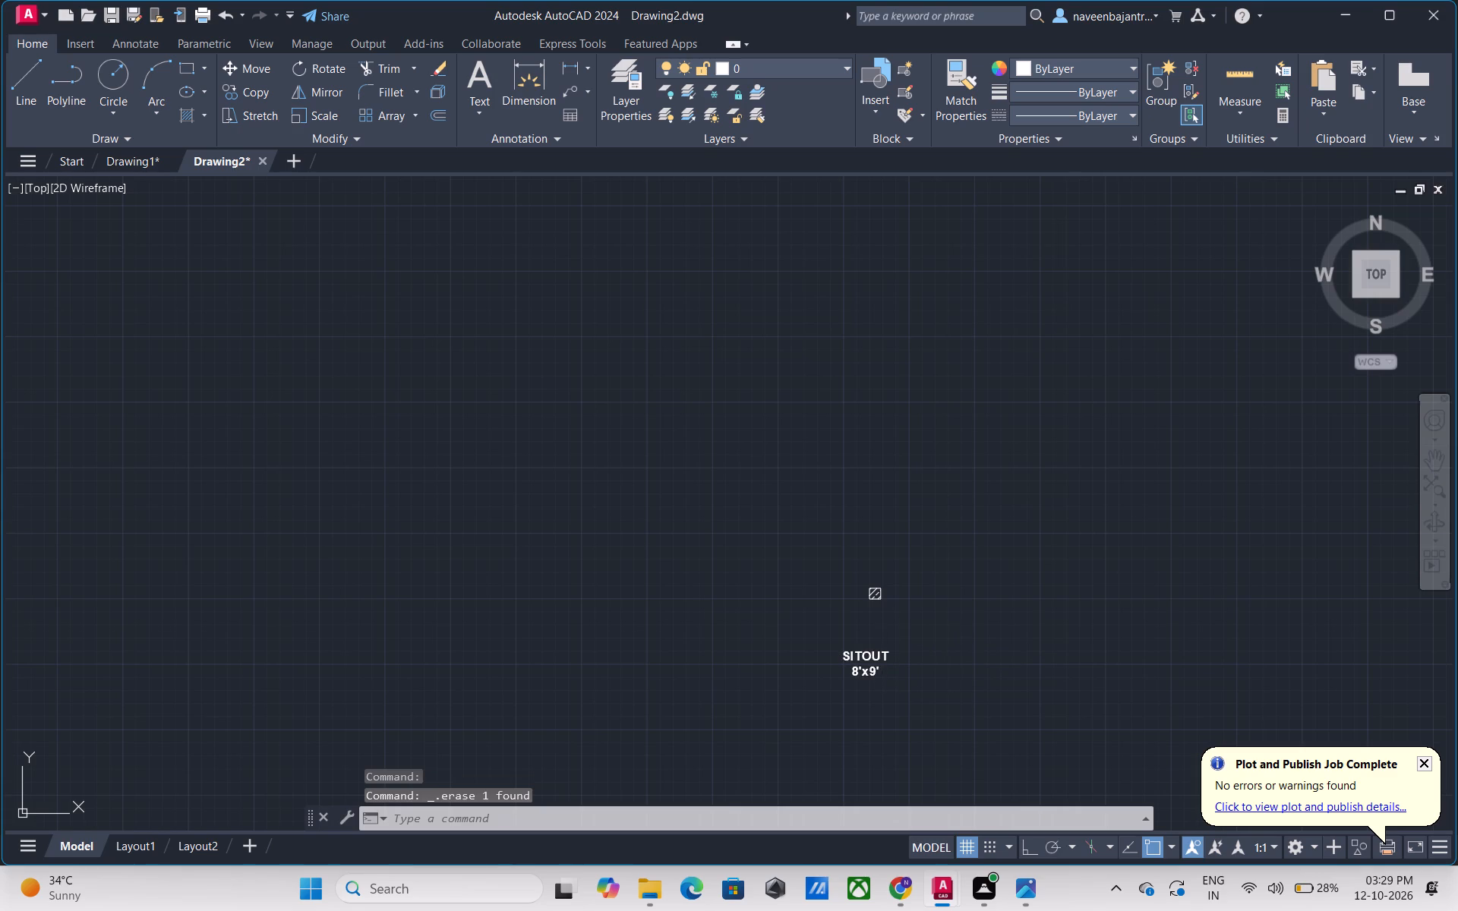
{"action": "left_click", "coordinate": [877, 655]}
{"action": "key", "text": "Delete"}
Erase the hatch of the leftover small square and trim away all four of its sides.
{"action": "left_click", "coordinate": [873, 594]}
{"action": "key", "text": "Delete"}
{"action": "key", "text": "Escape"}
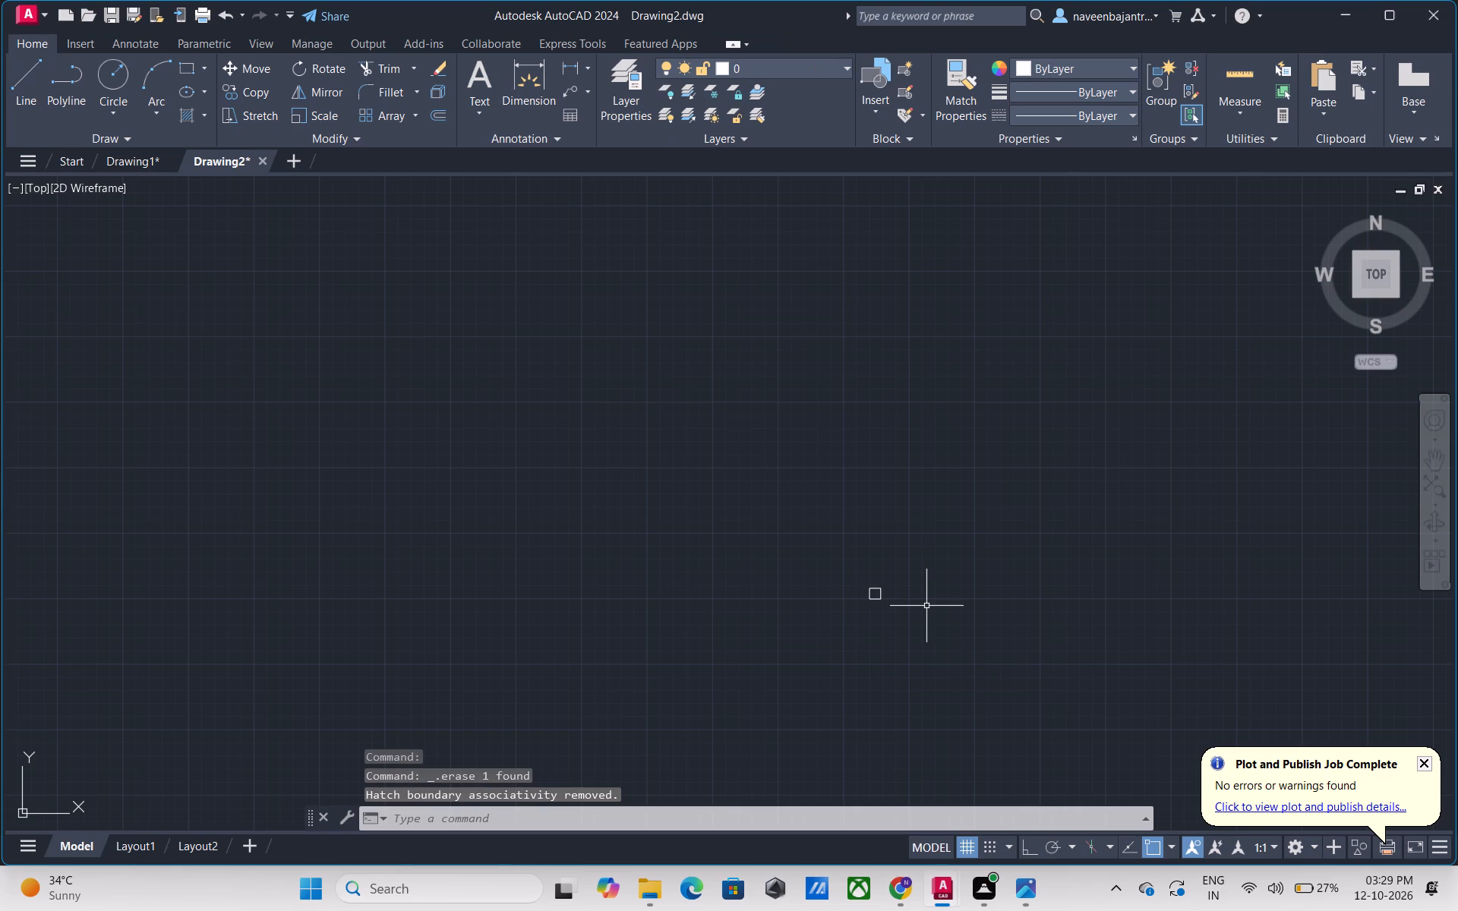
{"action": "type", "text": "TR"}
{"action": "key", "text": "space"}
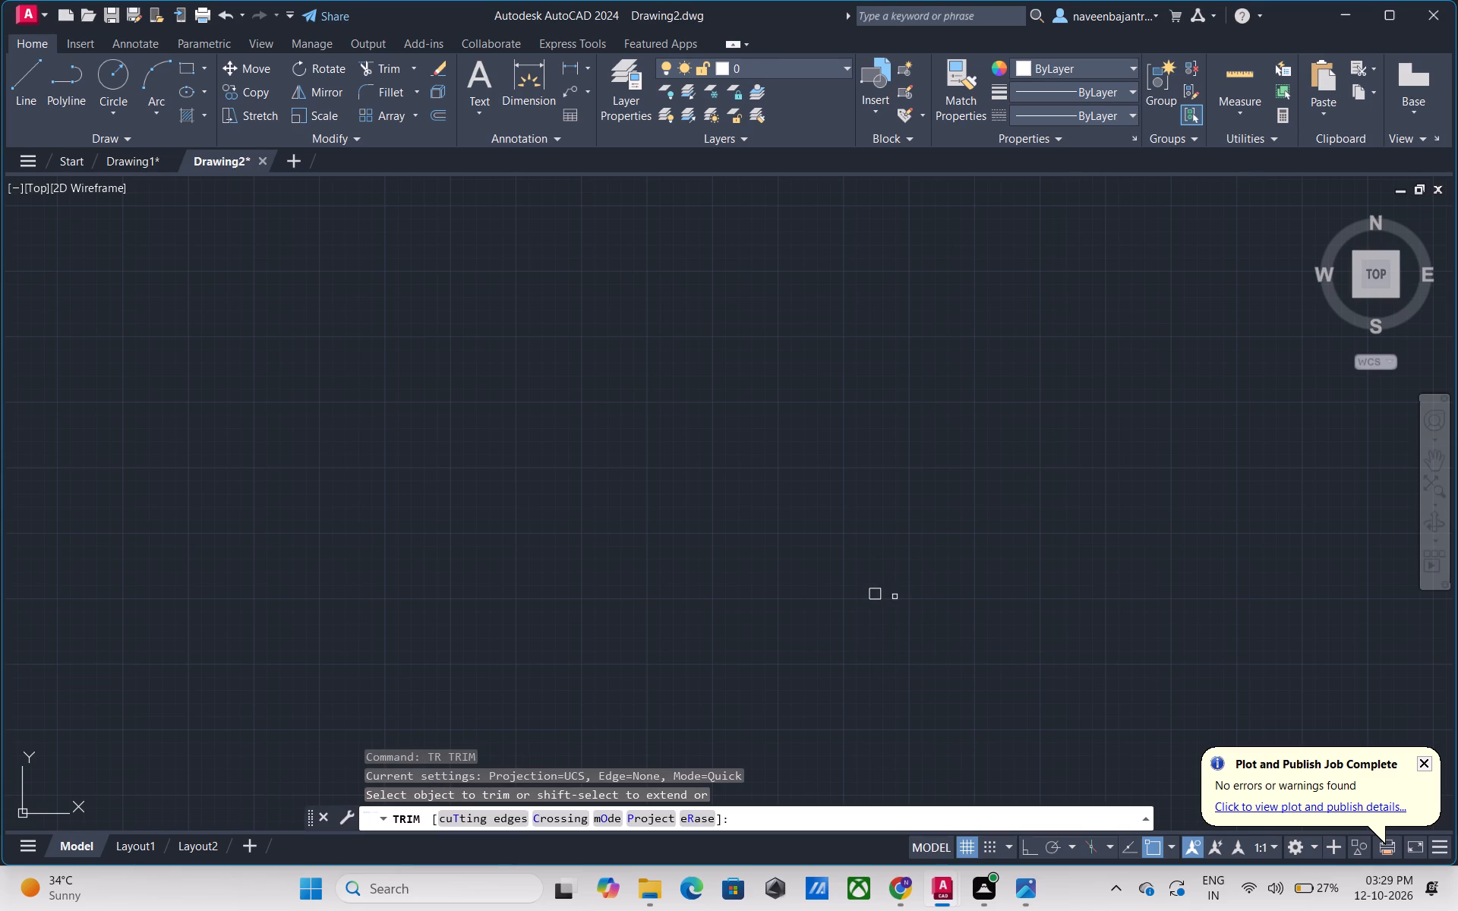
{"action": "left_click", "coordinate": [879, 592]}
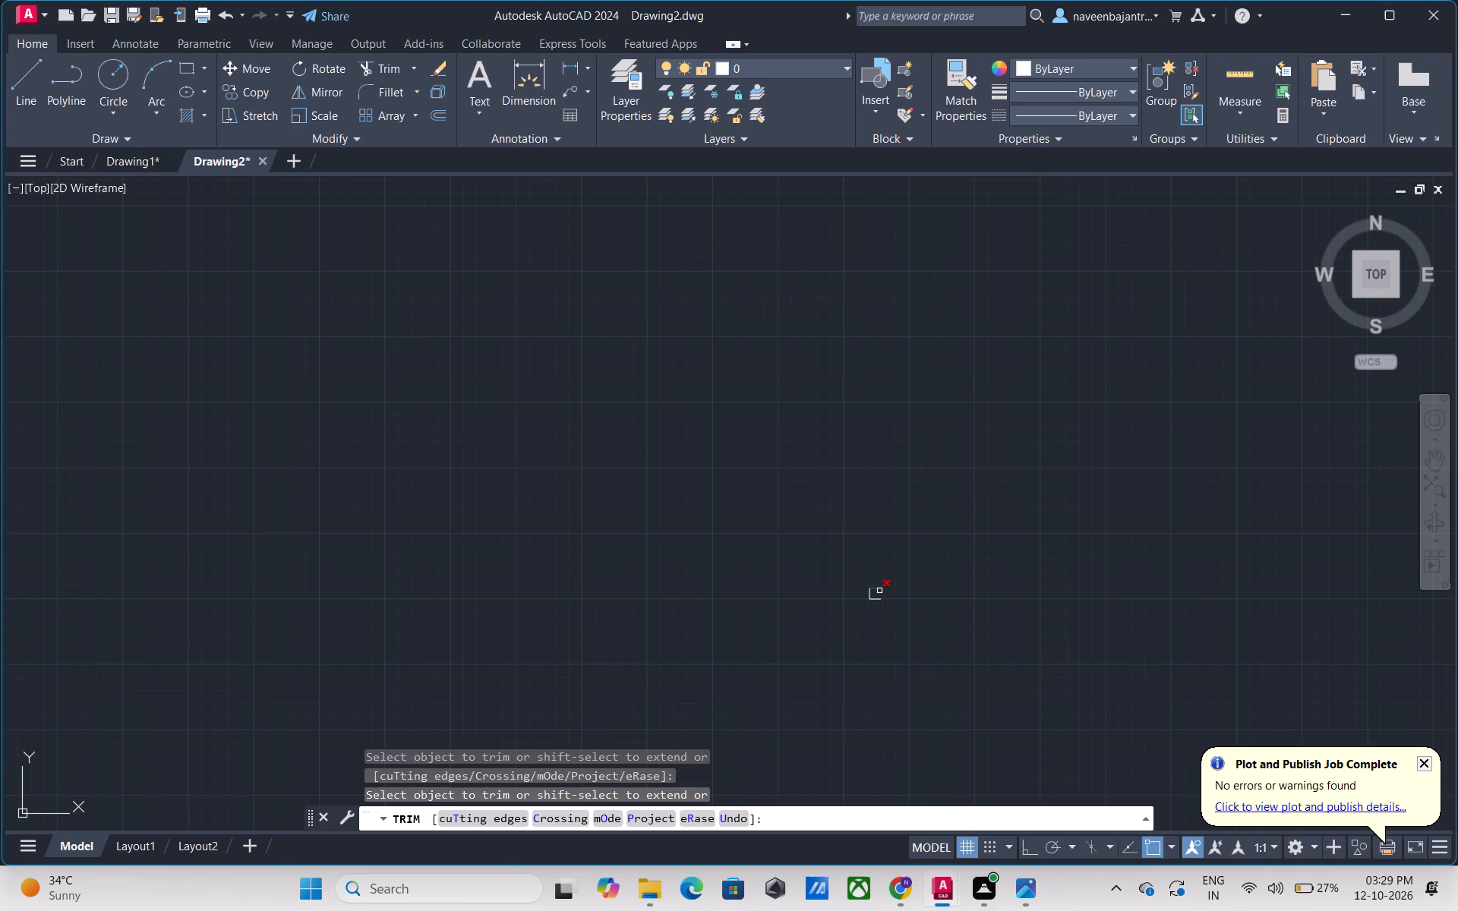
{"action": "left_click", "coordinate": [879, 591]}
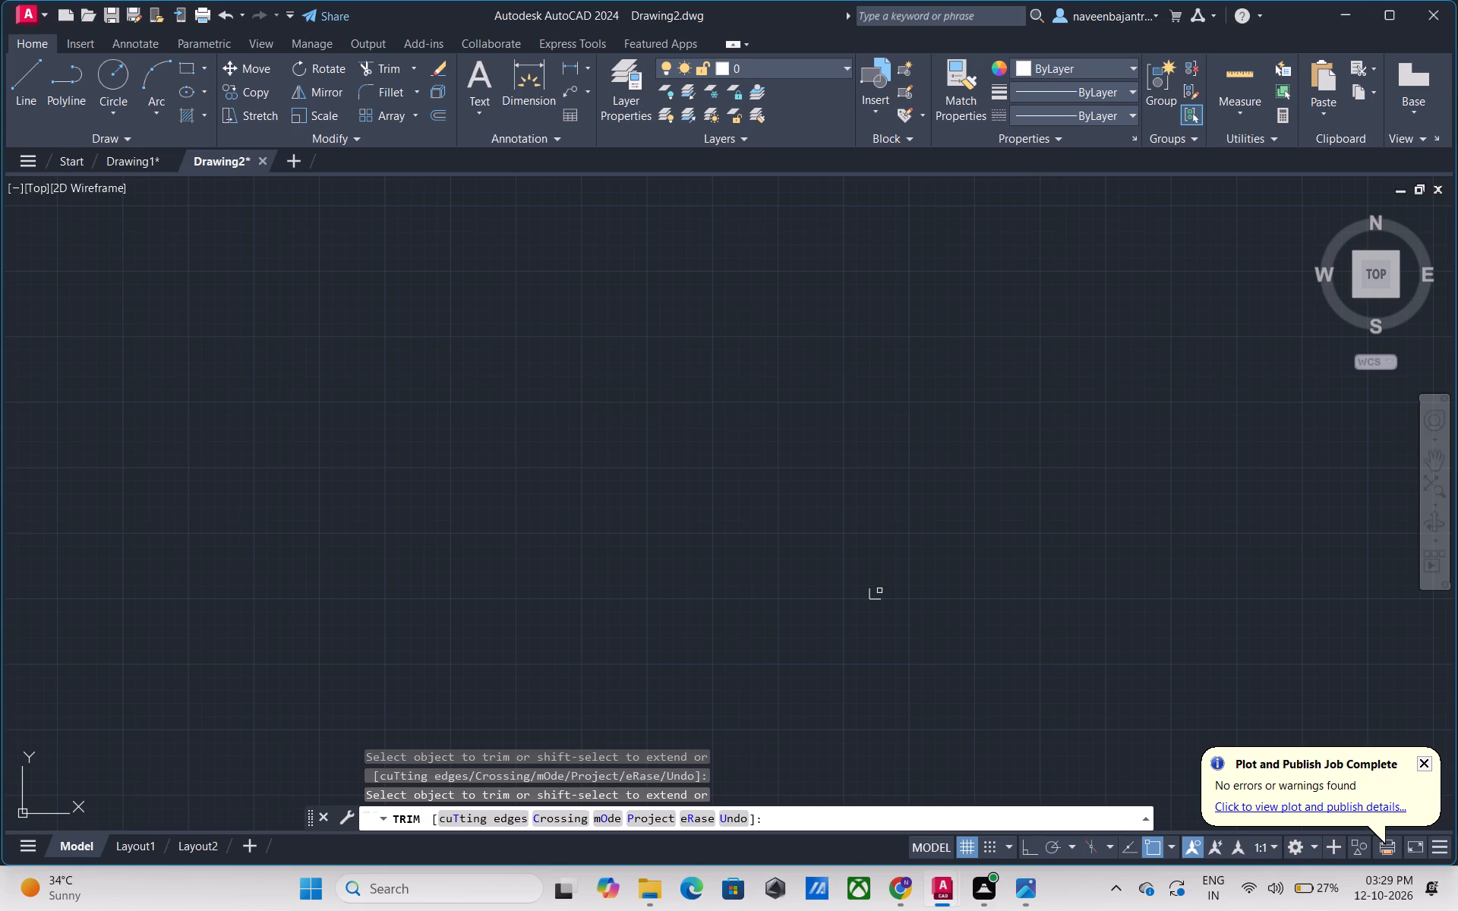
{"action": "left_click", "coordinate": [874, 599]}
{"action": "left_click", "coordinate": [867, 587]}
{"action": "key", "text": "Escape"}
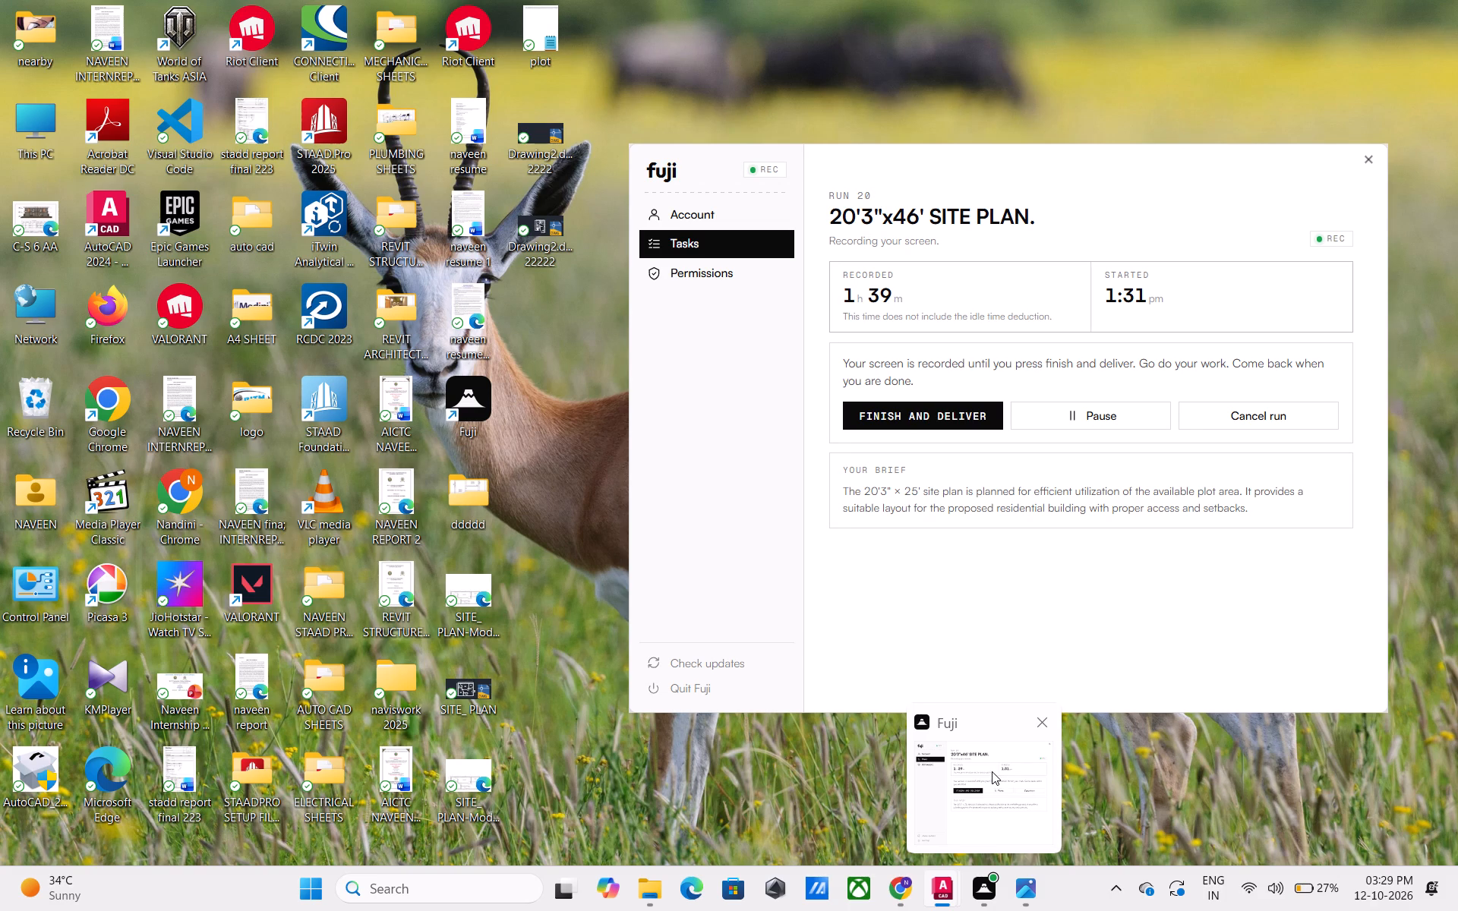
Dimension the remaining floor plan's overall width between its top outer corners, placing the dimension above the D and W labels.
{"action": "scroll", "coordinate": [832, 563], "scroll_direction": "down", "scroll_amount": 5}
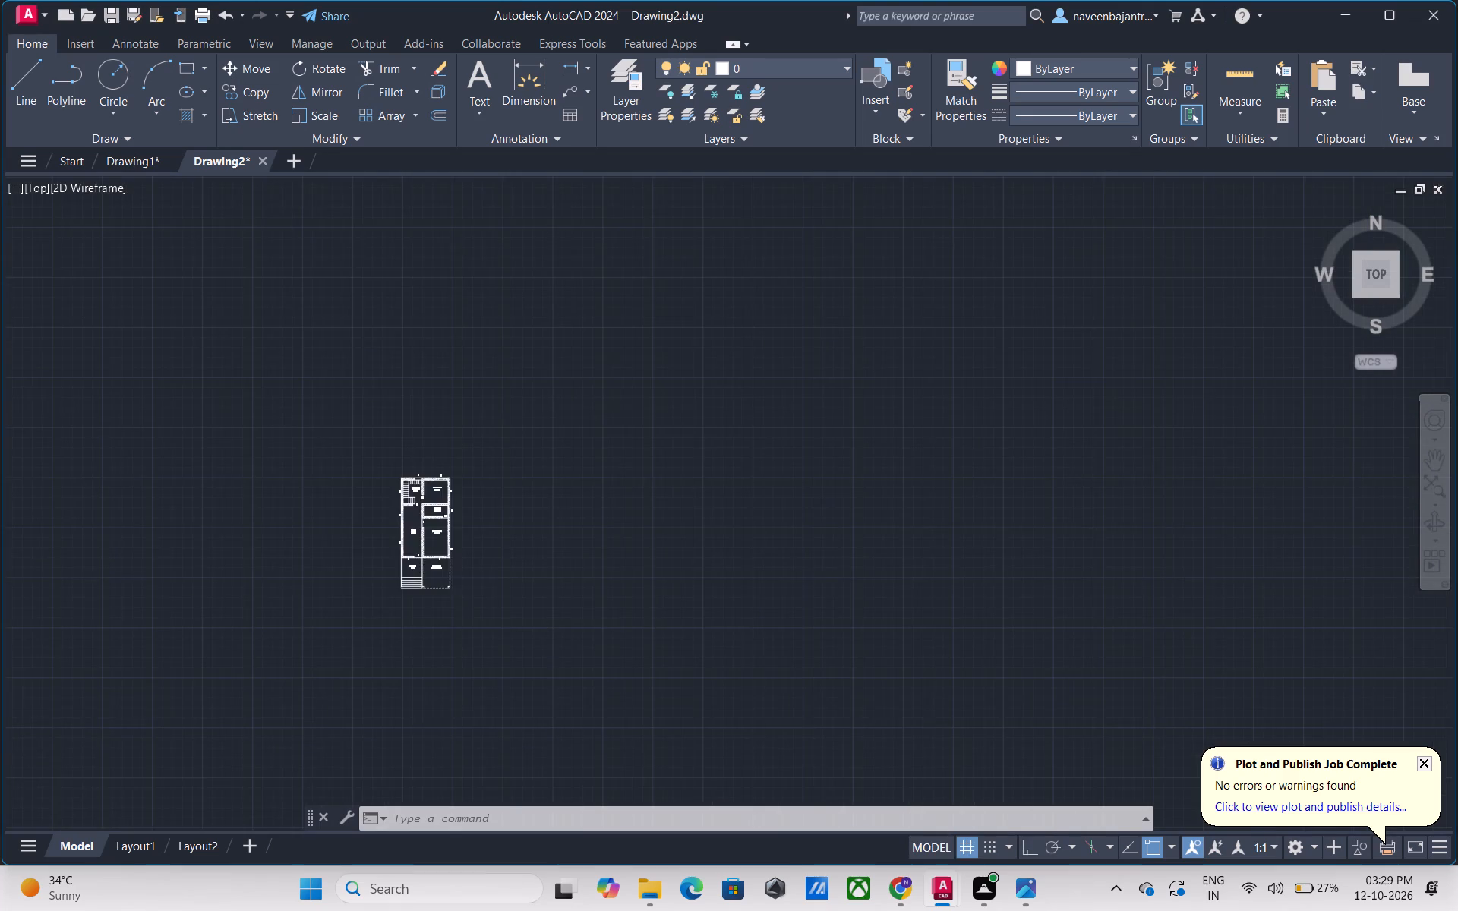
{"action": "scroll", "coordinate": [512, 576], "scroll_direction": "up", "scroll_amount": 3}
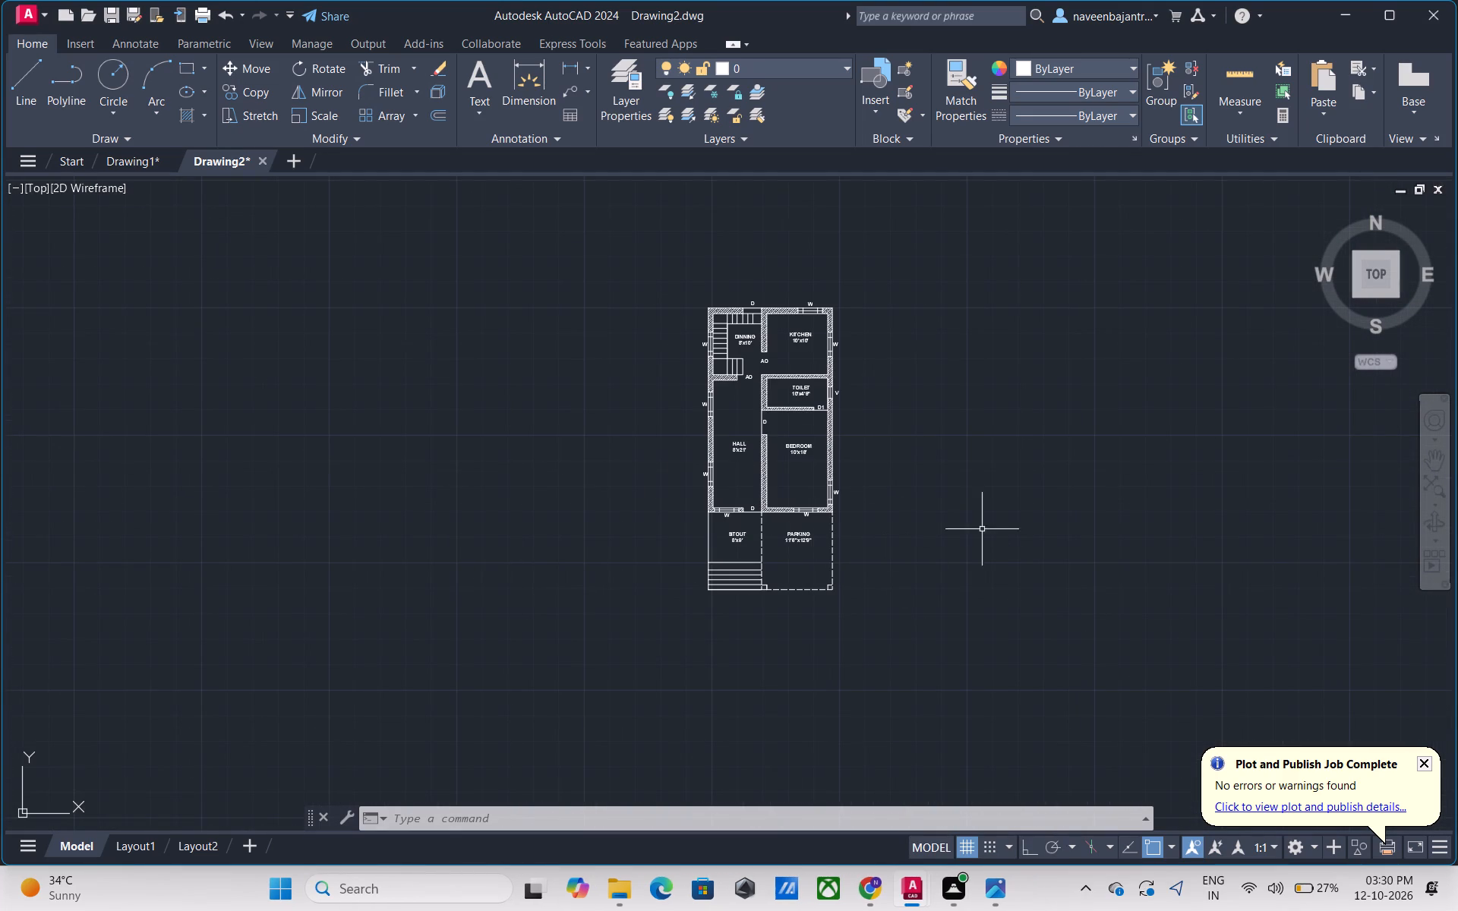
{"action": "middle_click_drag", "start_coordinate": [962, 357], "coordinate": [1023, 447]}
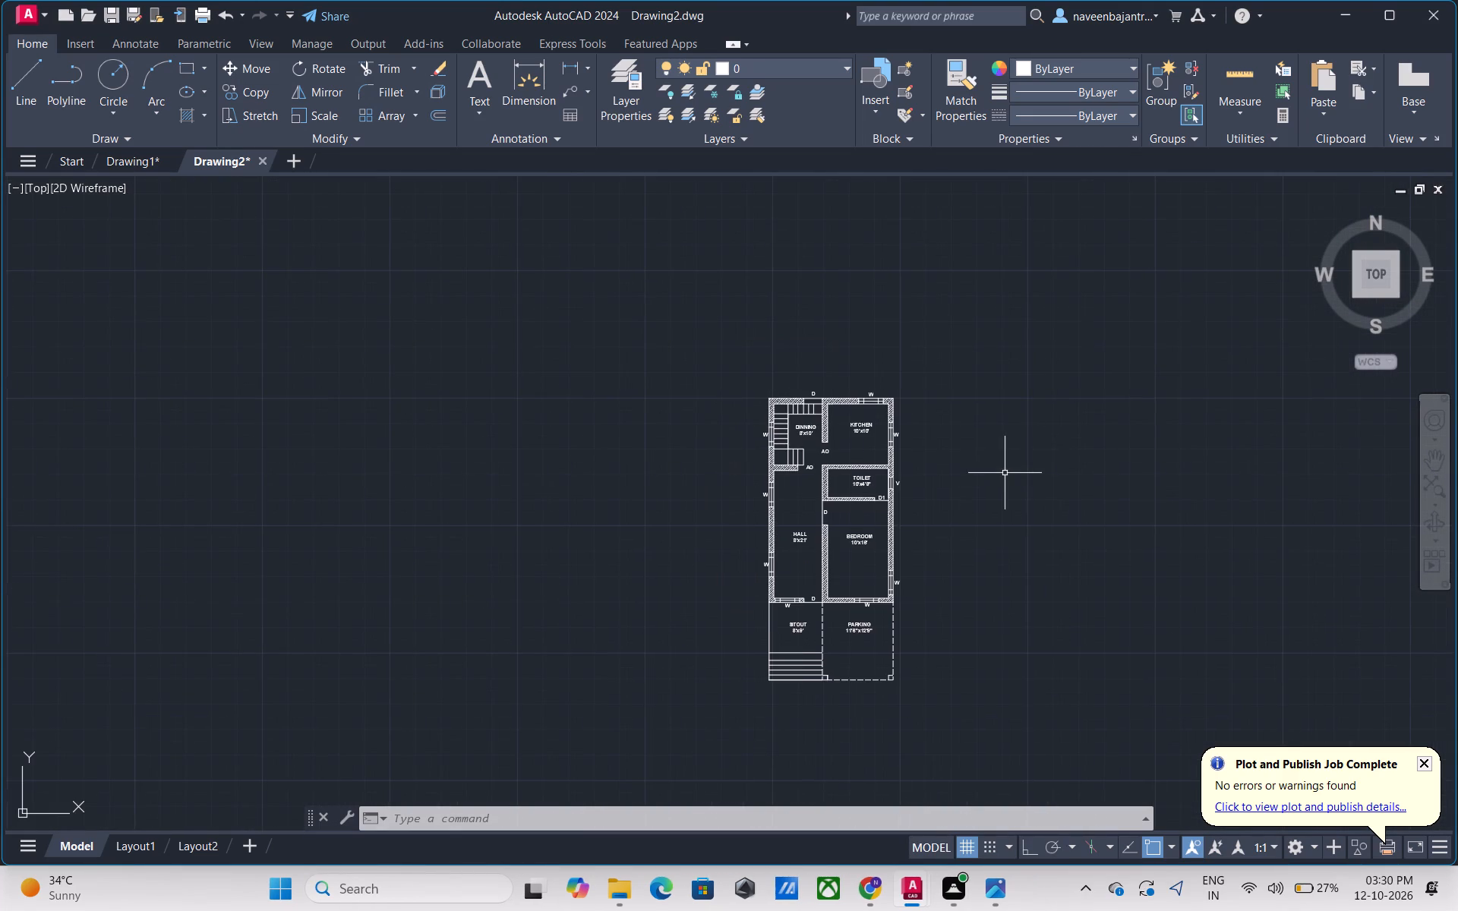
{"action": "scroll", "coordinate": [1000, 479], "scroll_direction": "up", "scroll_amount": 1}
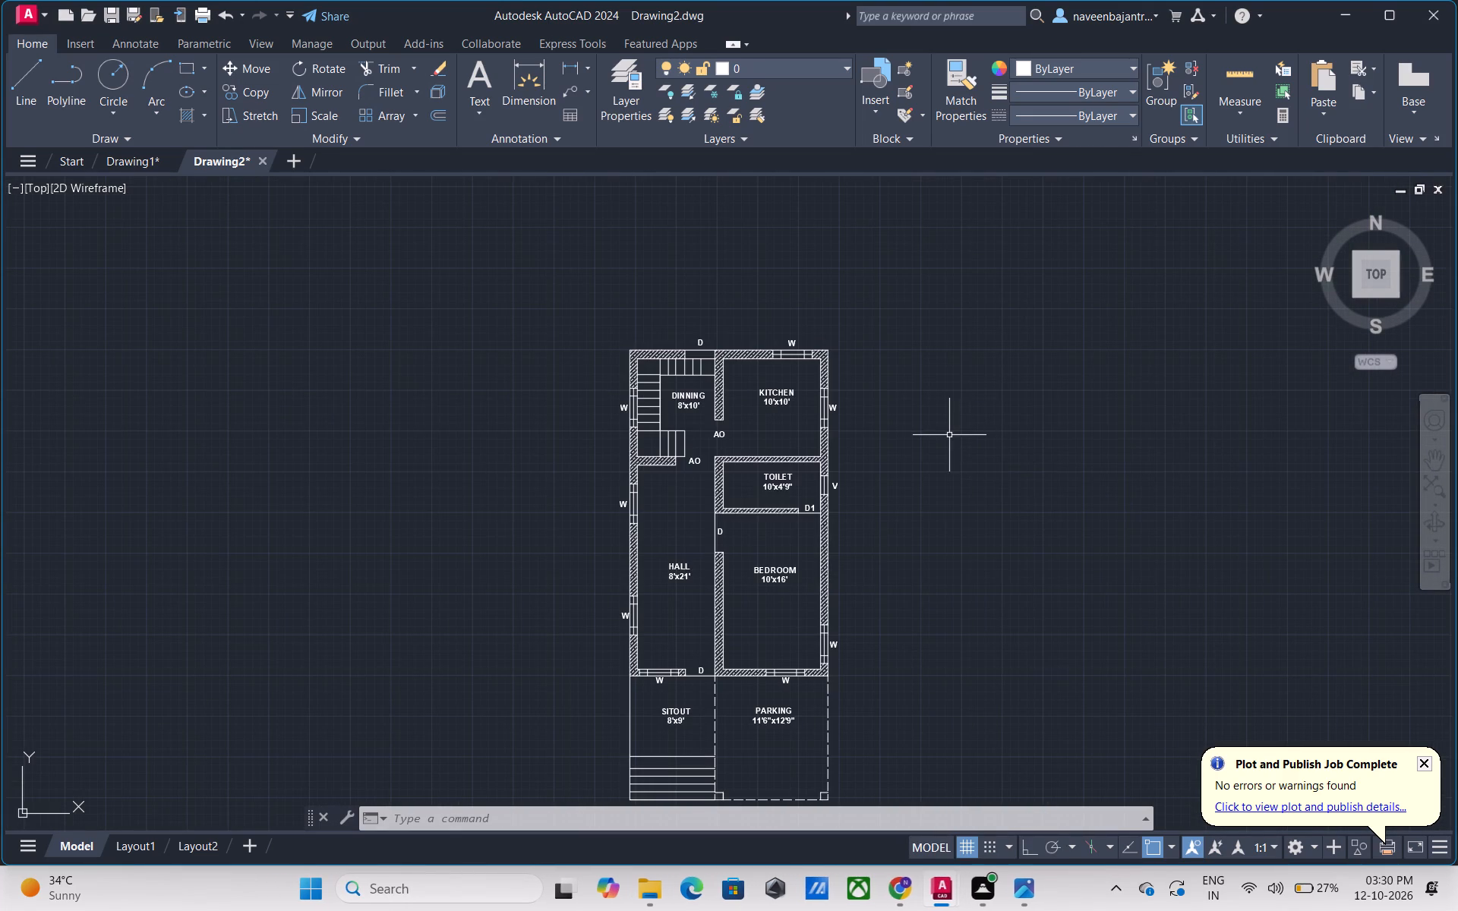
{"action": "middle_click_drag", "start_coordinate": [949, 435], "coordinate": [1185, 474]}
{"action": "scroll", "coordinate": [1186, 474], "scroll_direction": "up", "scroll_amount": 2}
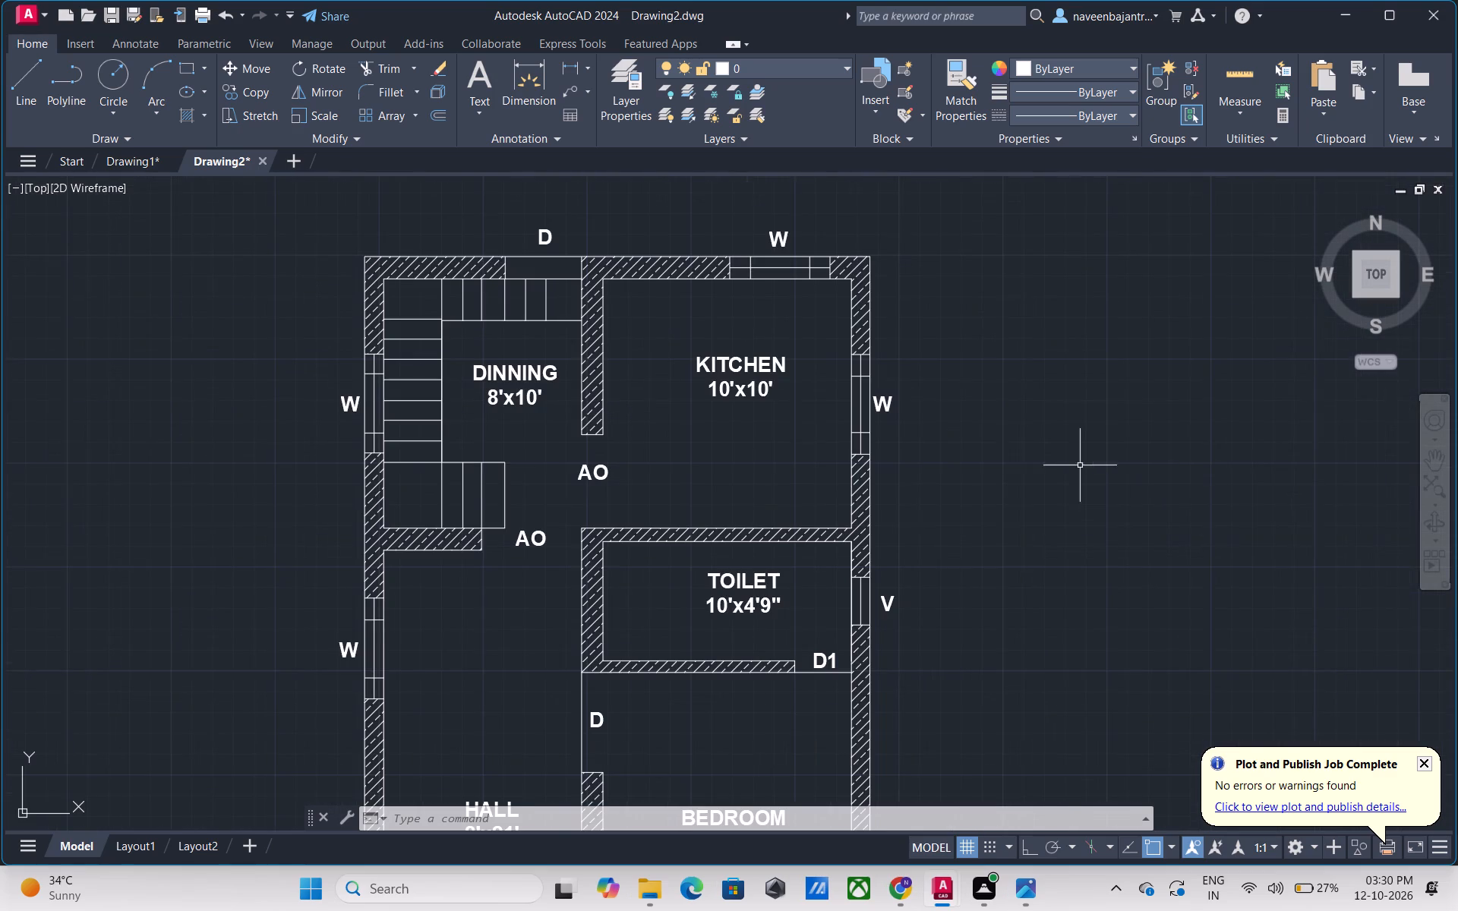
{"action": "middle_click_drag", "start_coordinate": [1002, 465], "coordinate": [1356, 533]}
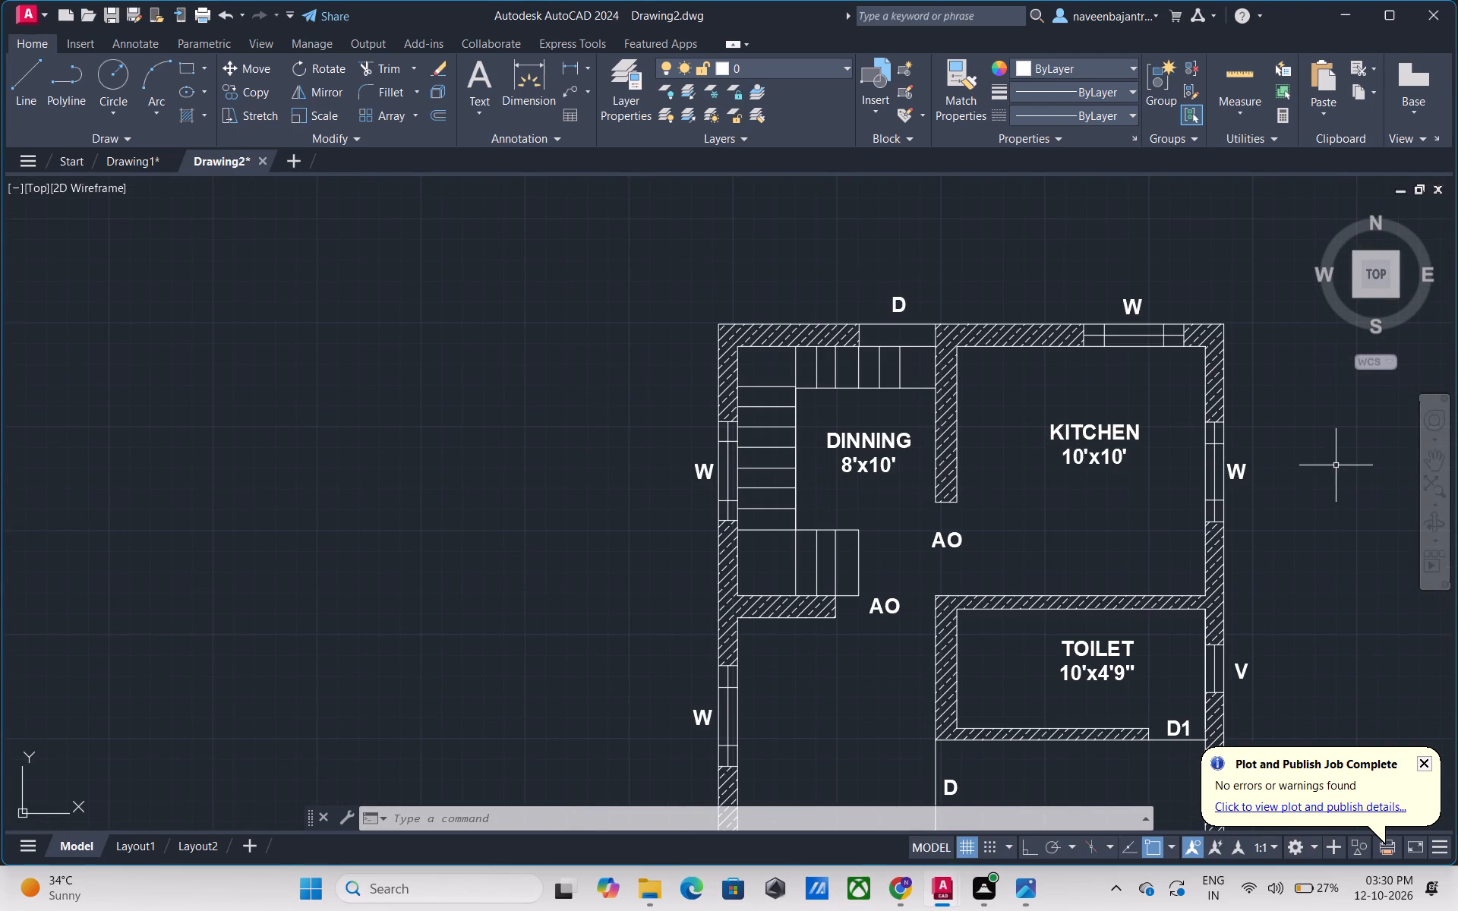
{"action": "middle_click_drag", "start_coordinate": [1336, 465], "coordinate": [1150, 512]}
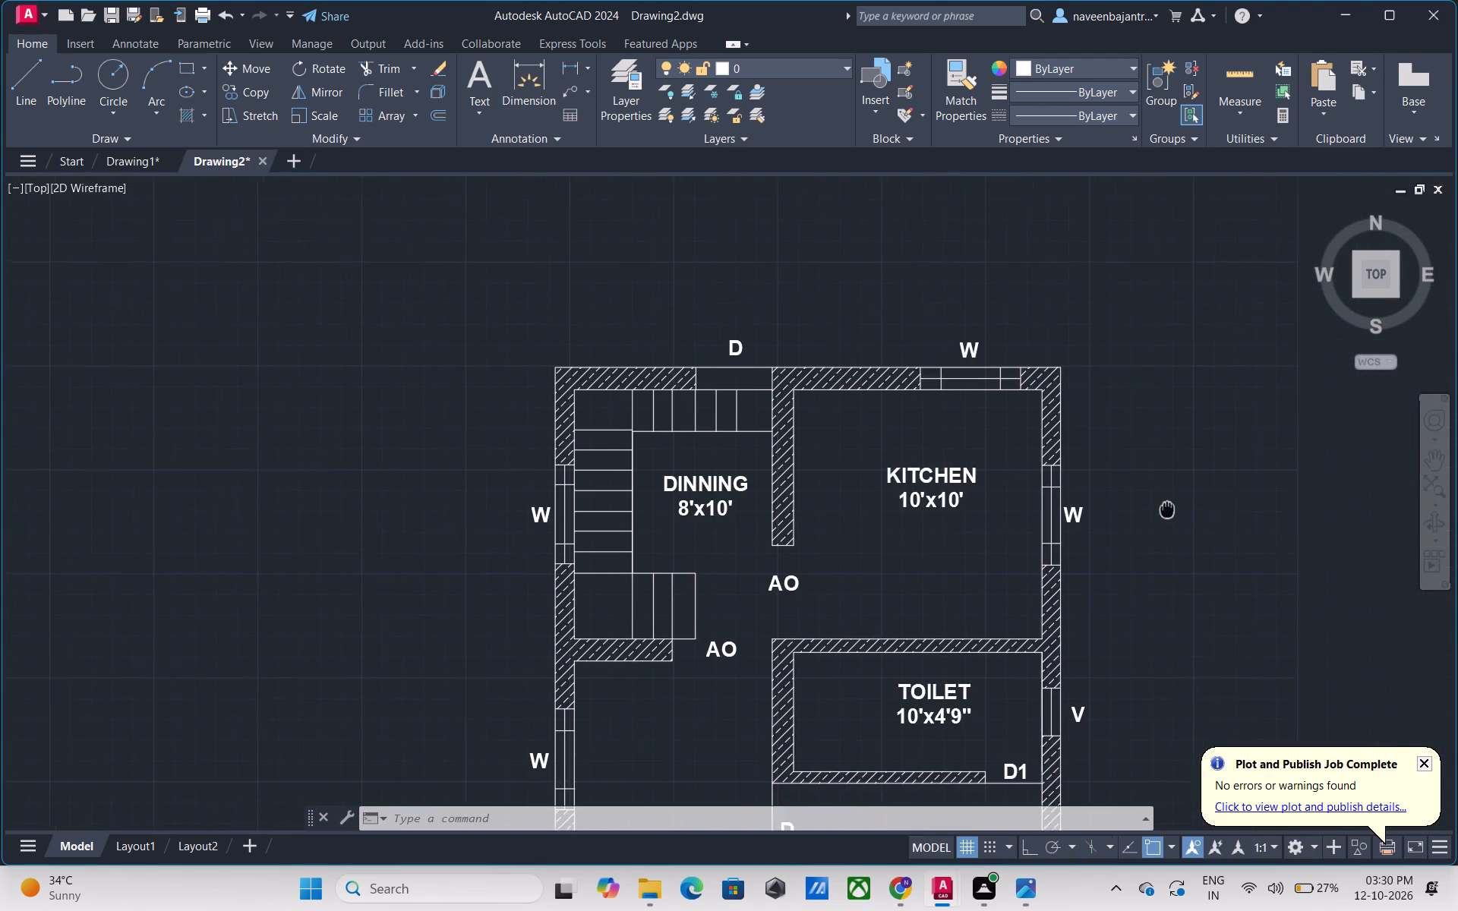
{"action": "middle_click_drag", "start_coordinate": [1150, 512], "coordinate": [1133, 515]}
{"action": "key", "text": "Escape"}
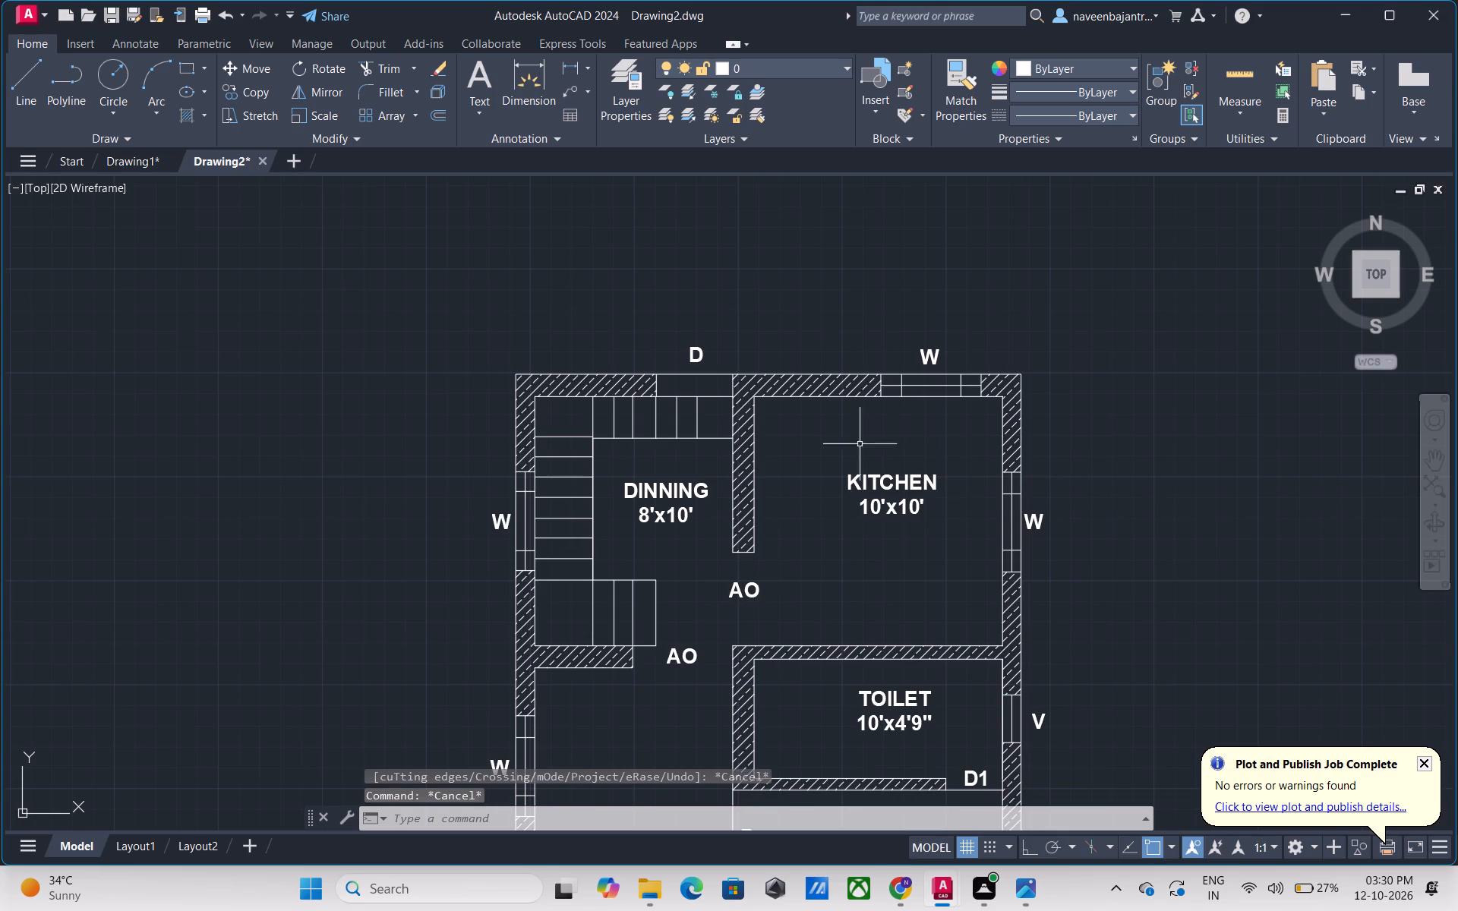
{"action": "left_click", "coordinate": [525, 84]}
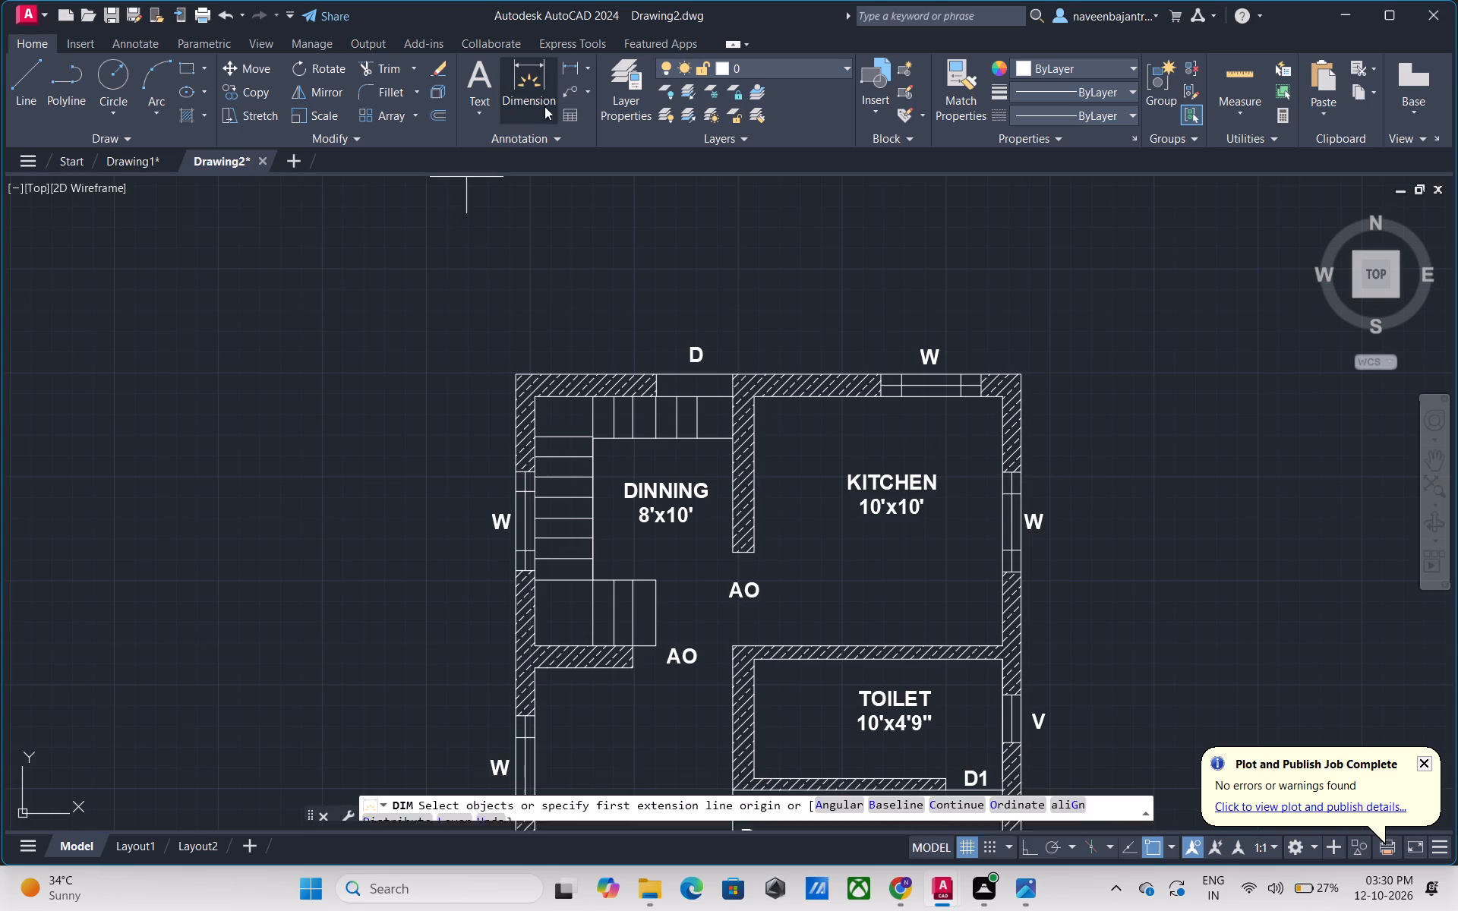
{"action": "left_click", "coordinate": [513, 373]}
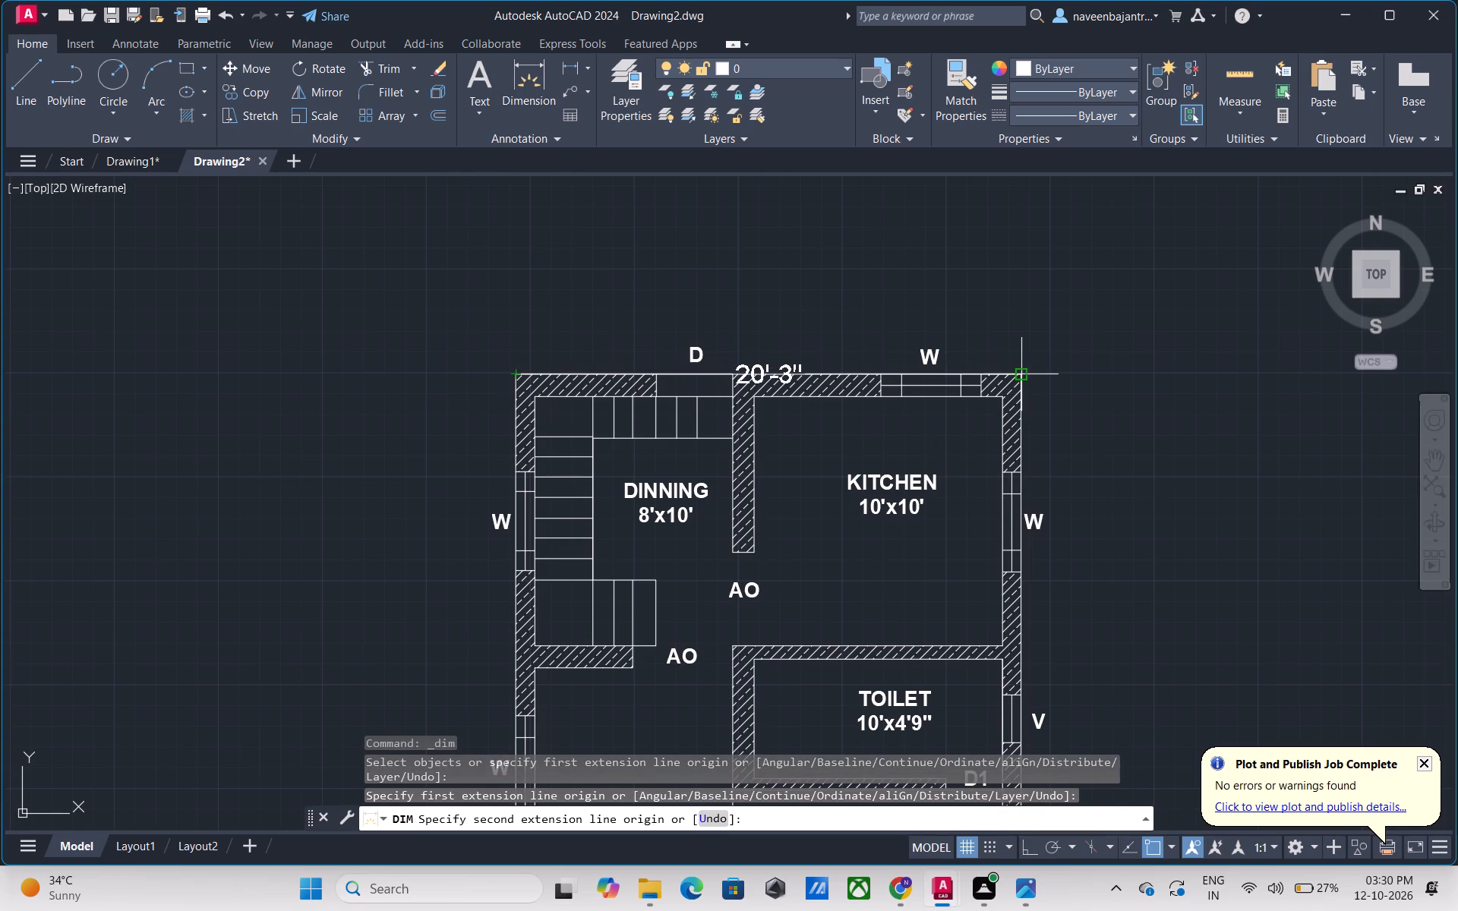
{"action": "left_click", "coordinate": [1024, 374]}
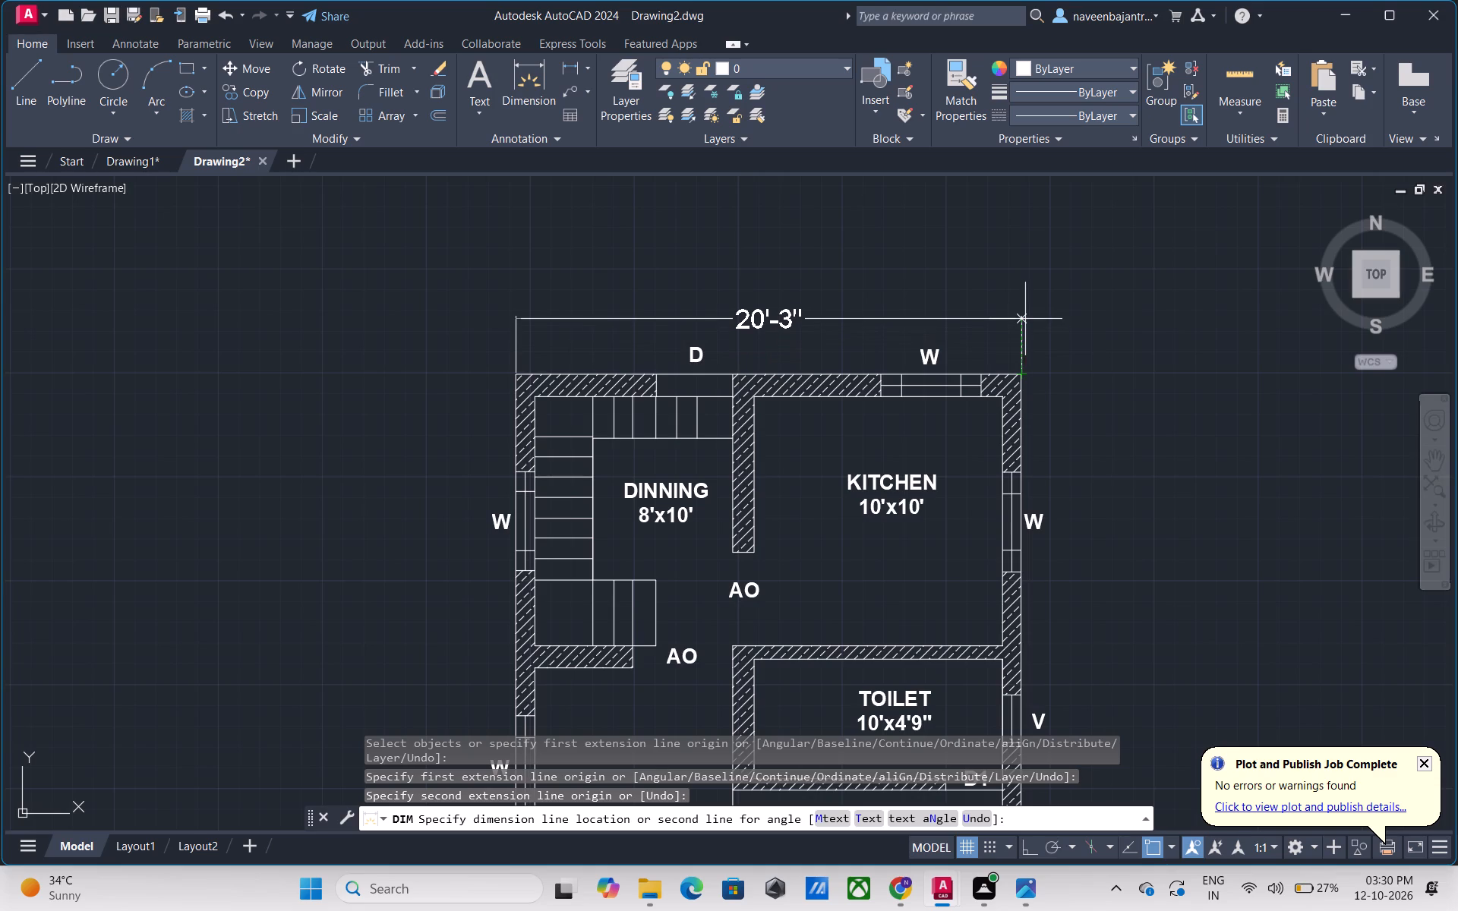
{"action": "left_click", "coordinate": [1025, 310]}
{"action": "key", "text": "Escape"}
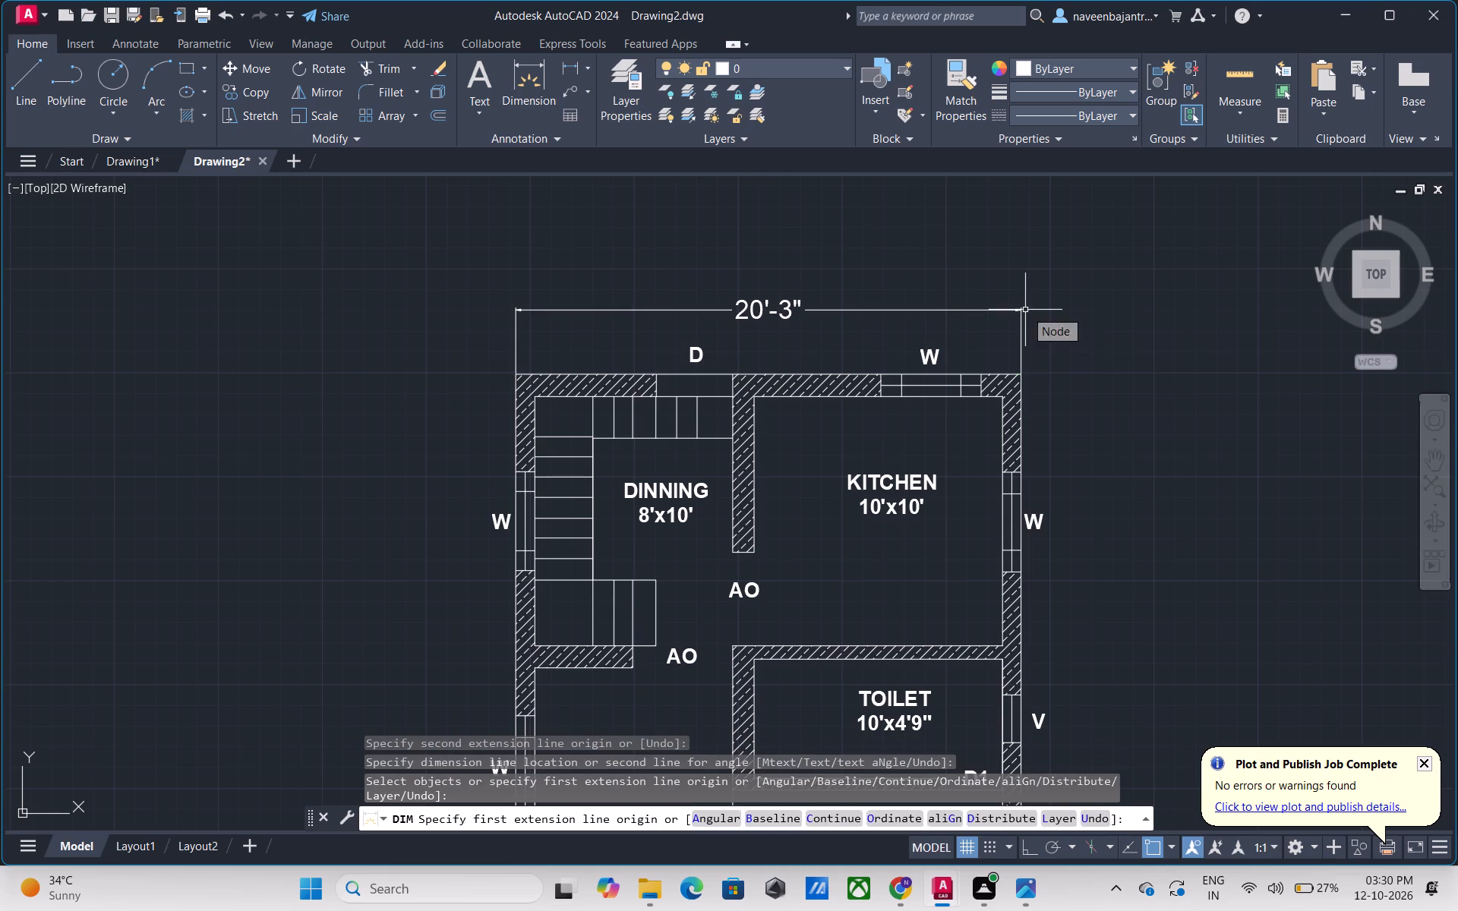
Dimension the plan's overall length from the kitchen's top outer corner to the parking's bottom outer corner, placing the dimension outside the kitchen and bedroom wall.
{"action": "left_click", "coordinate": [531, 101]}
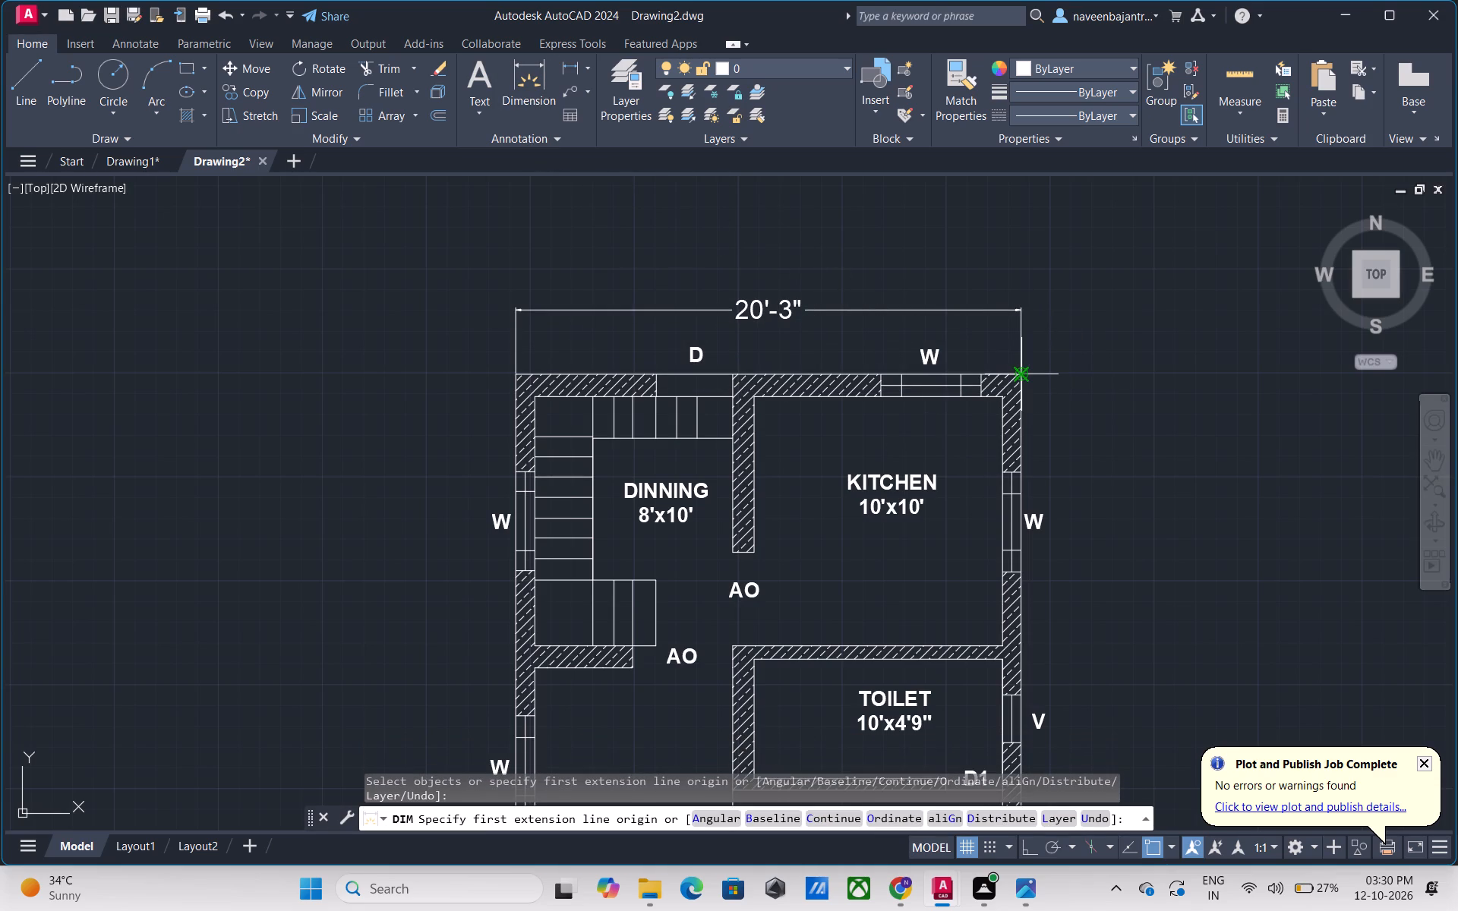
{"action": "scroll", "coordinate": [1023, 386], "scroll_direction": "up", "scroll_amount": 4}
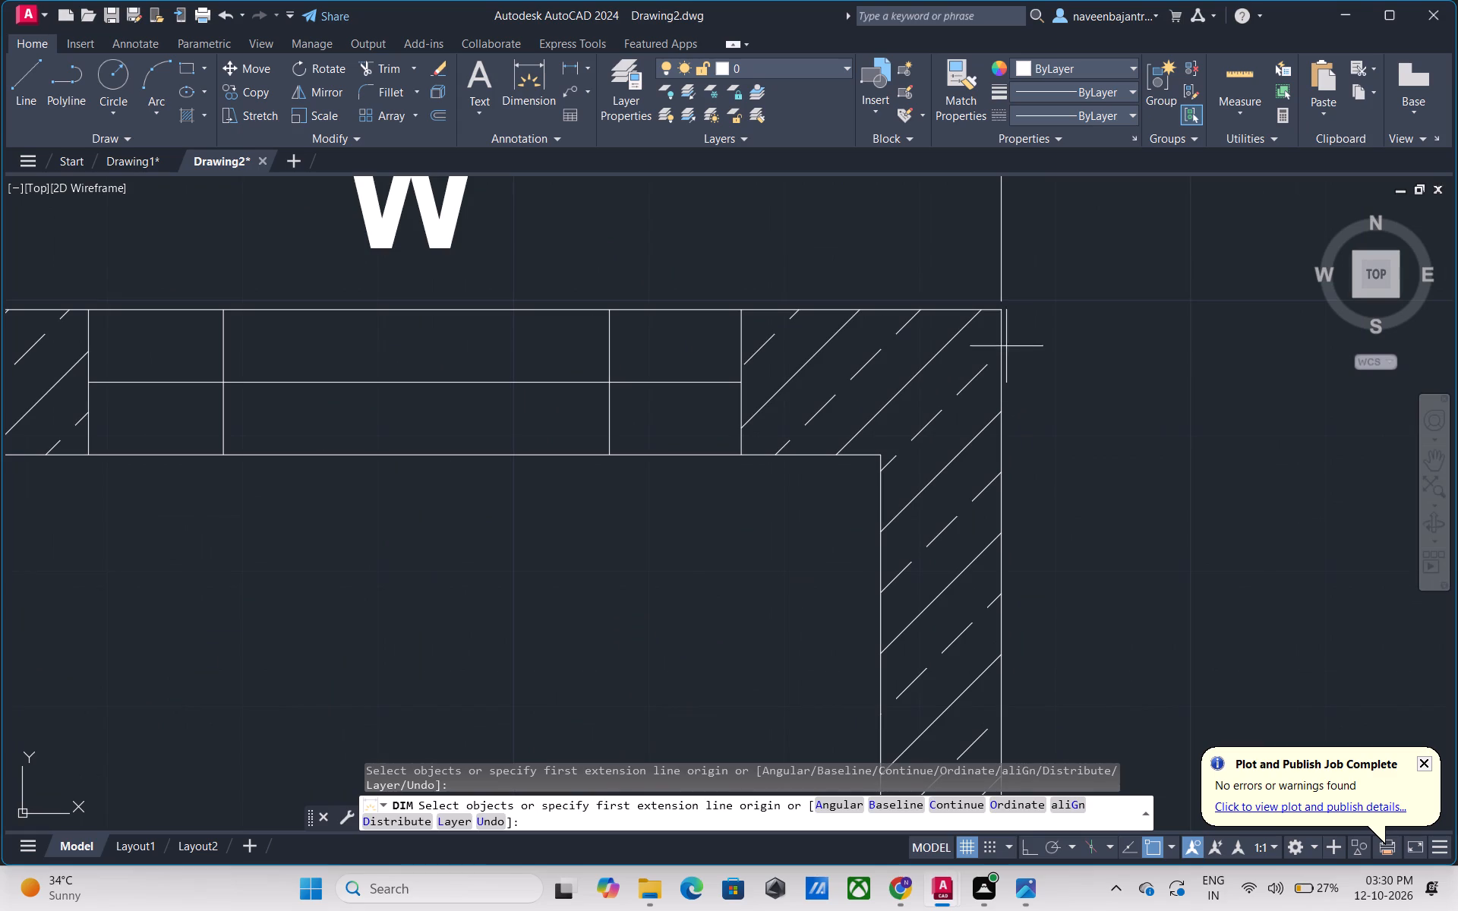
{"action": "left_click", "coordinate": [1002, 310]}
{"action": "scroll", "coordinate": [1007, 351], "scroll_direction": "down", "scroll_amount": 2}
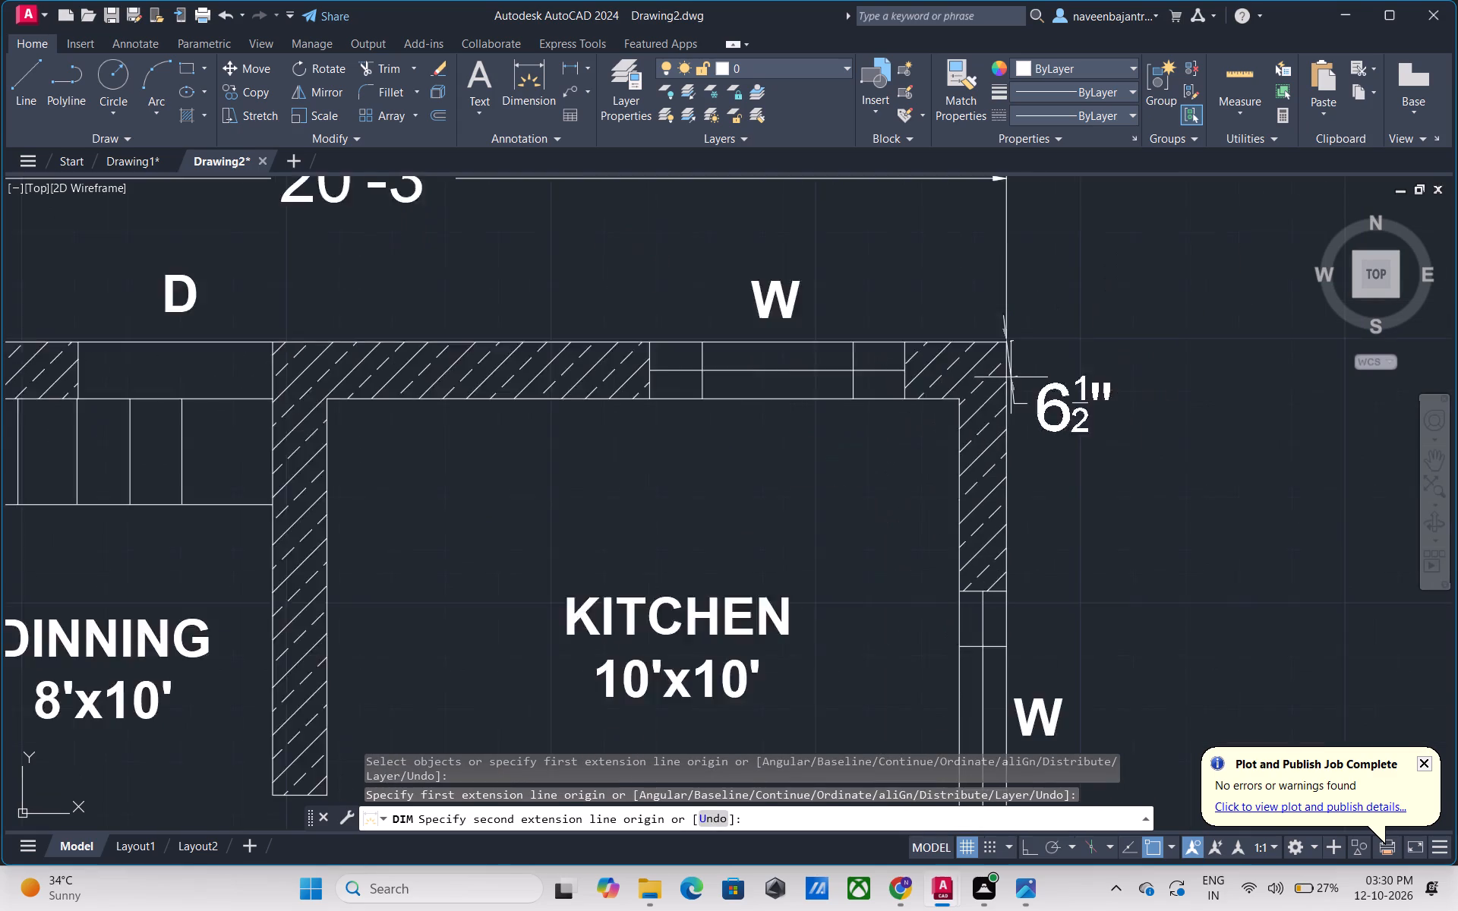
{"action": "scroll", "coordinate": [1011, 378], "scroll_direction": "down", "scroll_amount": 1}
{"action": "middle_click_drag", "start_coordinate": [1013, 405], "coordinate": [1030, 324]}
{"action": "scroll", "coordinate": [1030, 324], "scroll_direction": "down", "scroll_amount": 3}
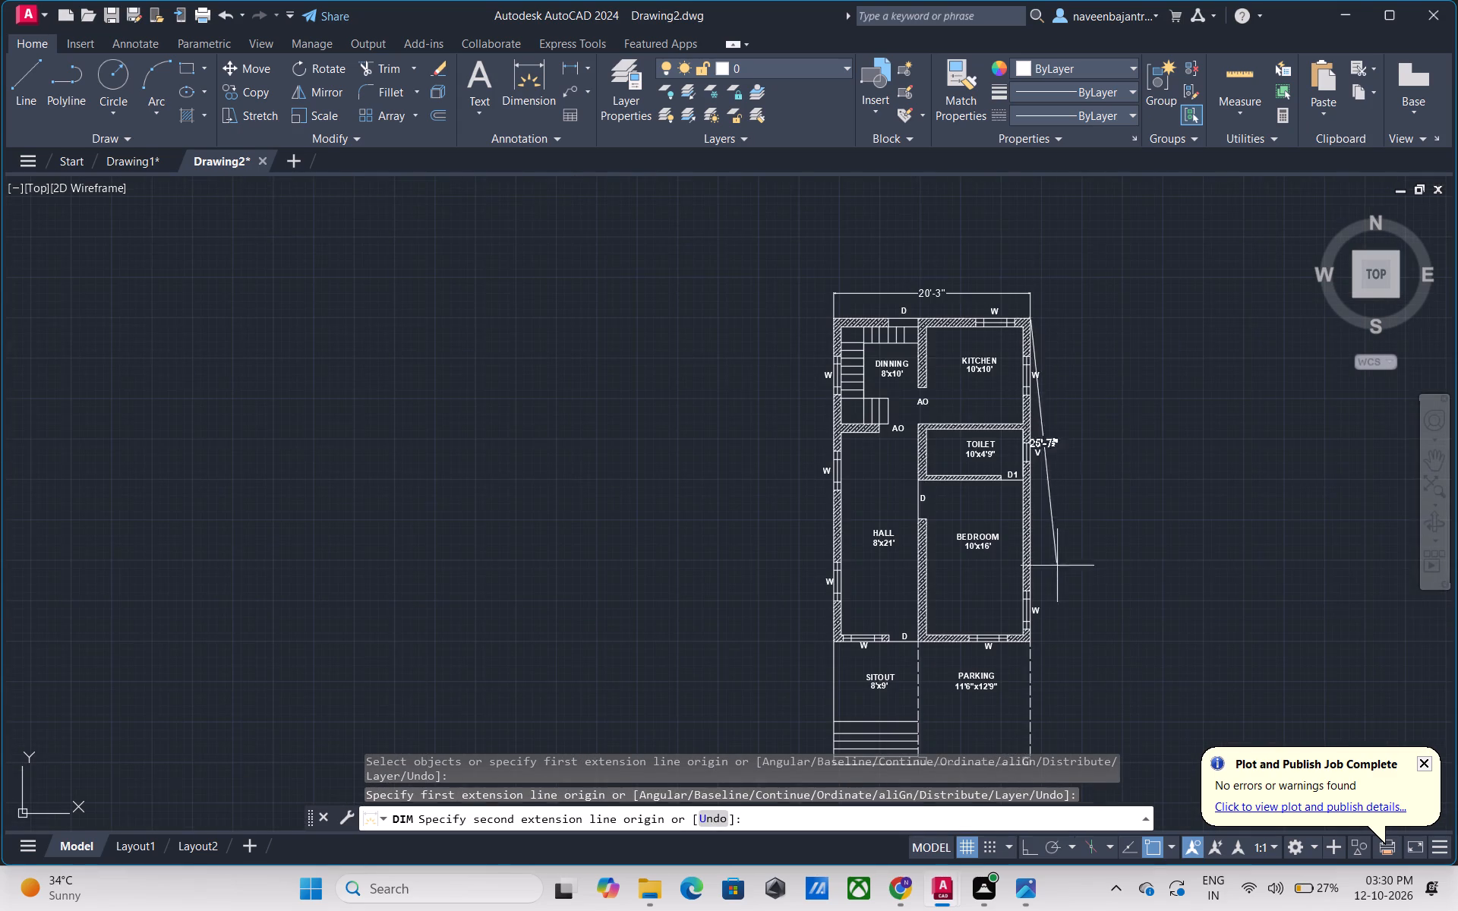
{"action": "middle_click_drag", "start_coordinate": [1030, 758], "coordinate": [1043, 652]}
{"action": "middle_click_drag", "start_coordinate": [1064, 689], "coordinate": [1064, 552]}
{"action": "scroll", "coordinate": [1054, 629], "scroll_direction": "up", "scroll_amount": 3}
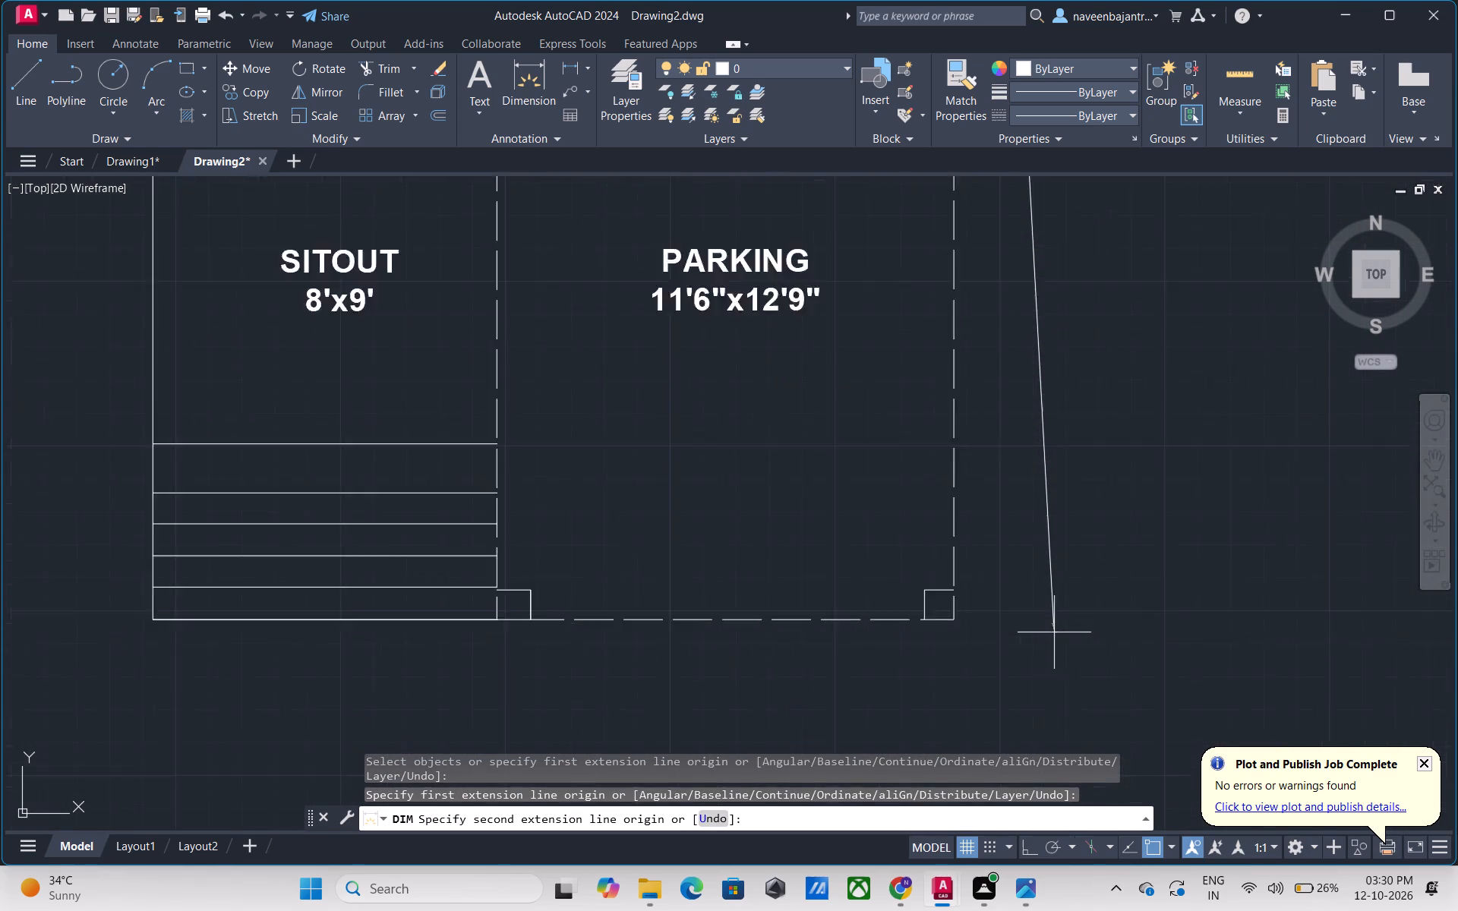
{"action": "scroll", "coordinate": [1054, 632], "scroll_direction": "up", "scroll_amount": 1}
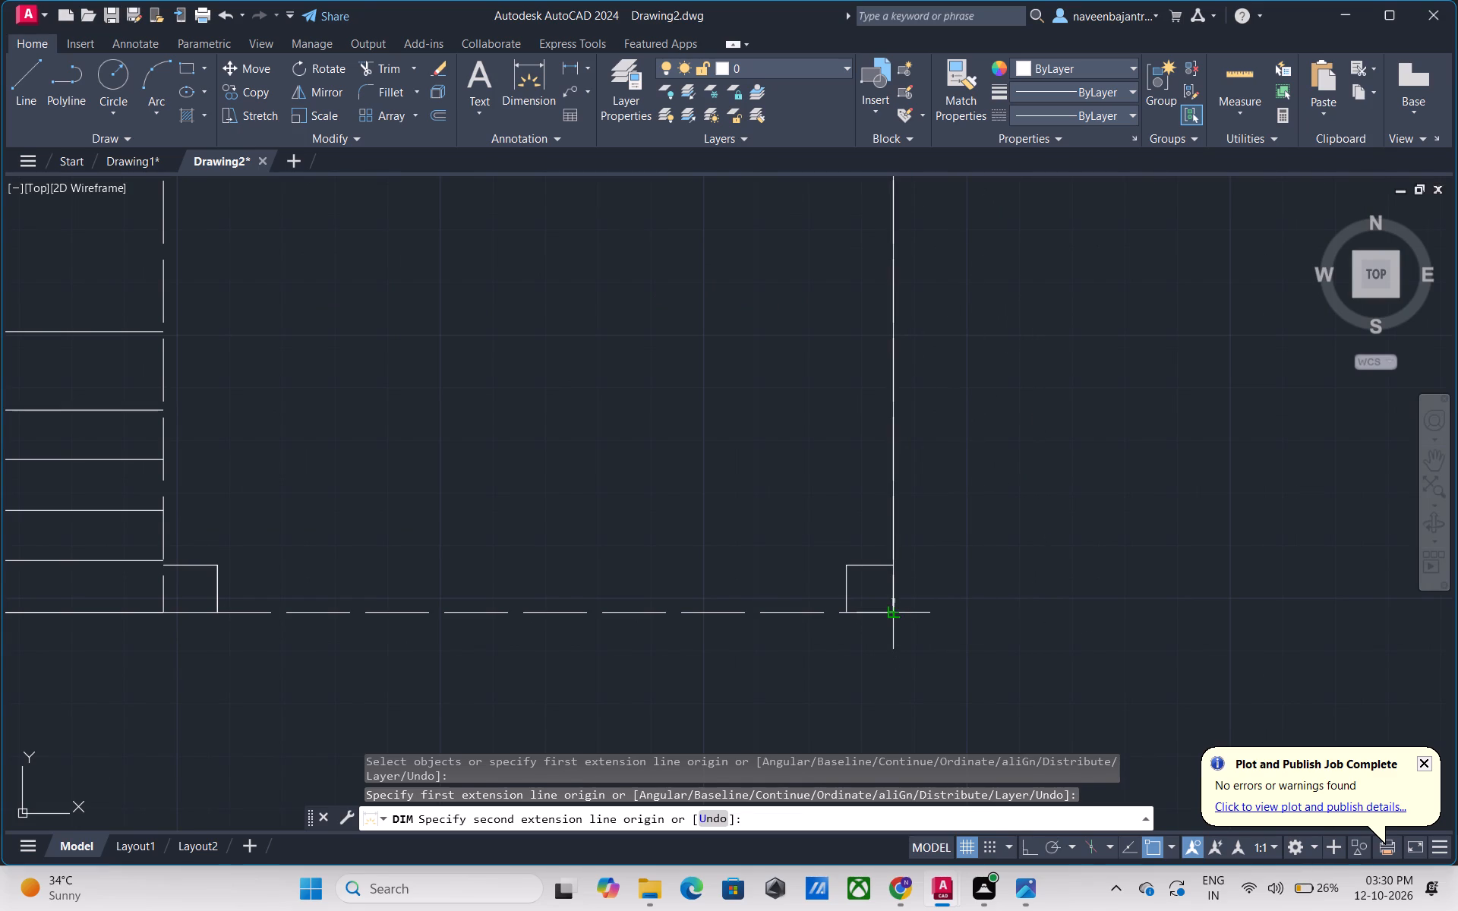
{"action": "left_click", "coordinate": [895, 612]}
{"action": "scroll", "coordinate": [937, 619], "scroll_direction": "down", "scroll_amount": 4}
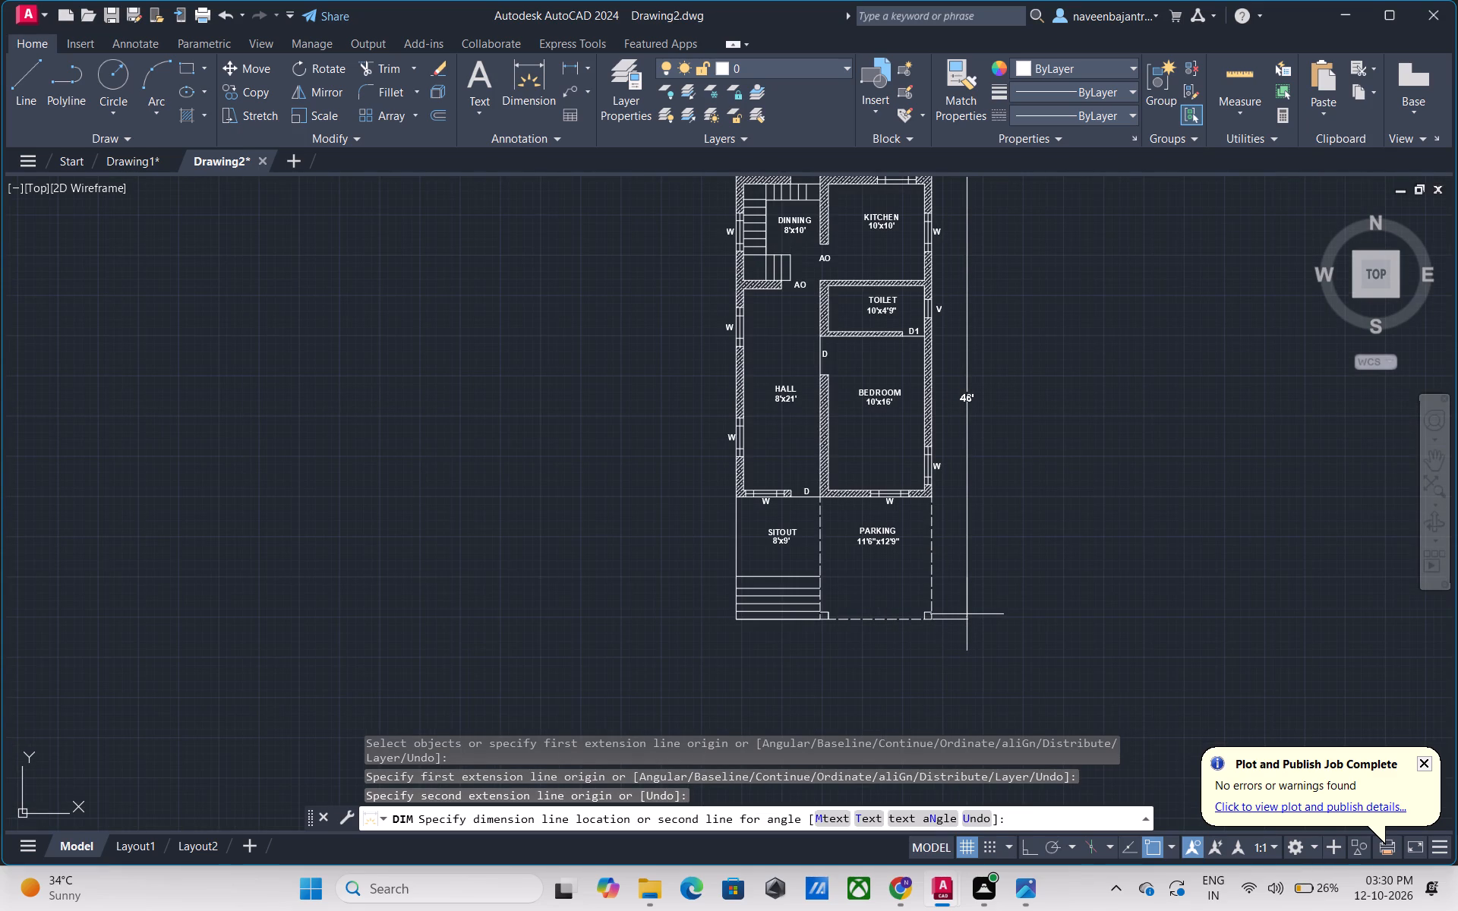
{"action": "scroll", "coordinate": [970, 614], "scroll_direction": "down", "scroll_amount": 1}
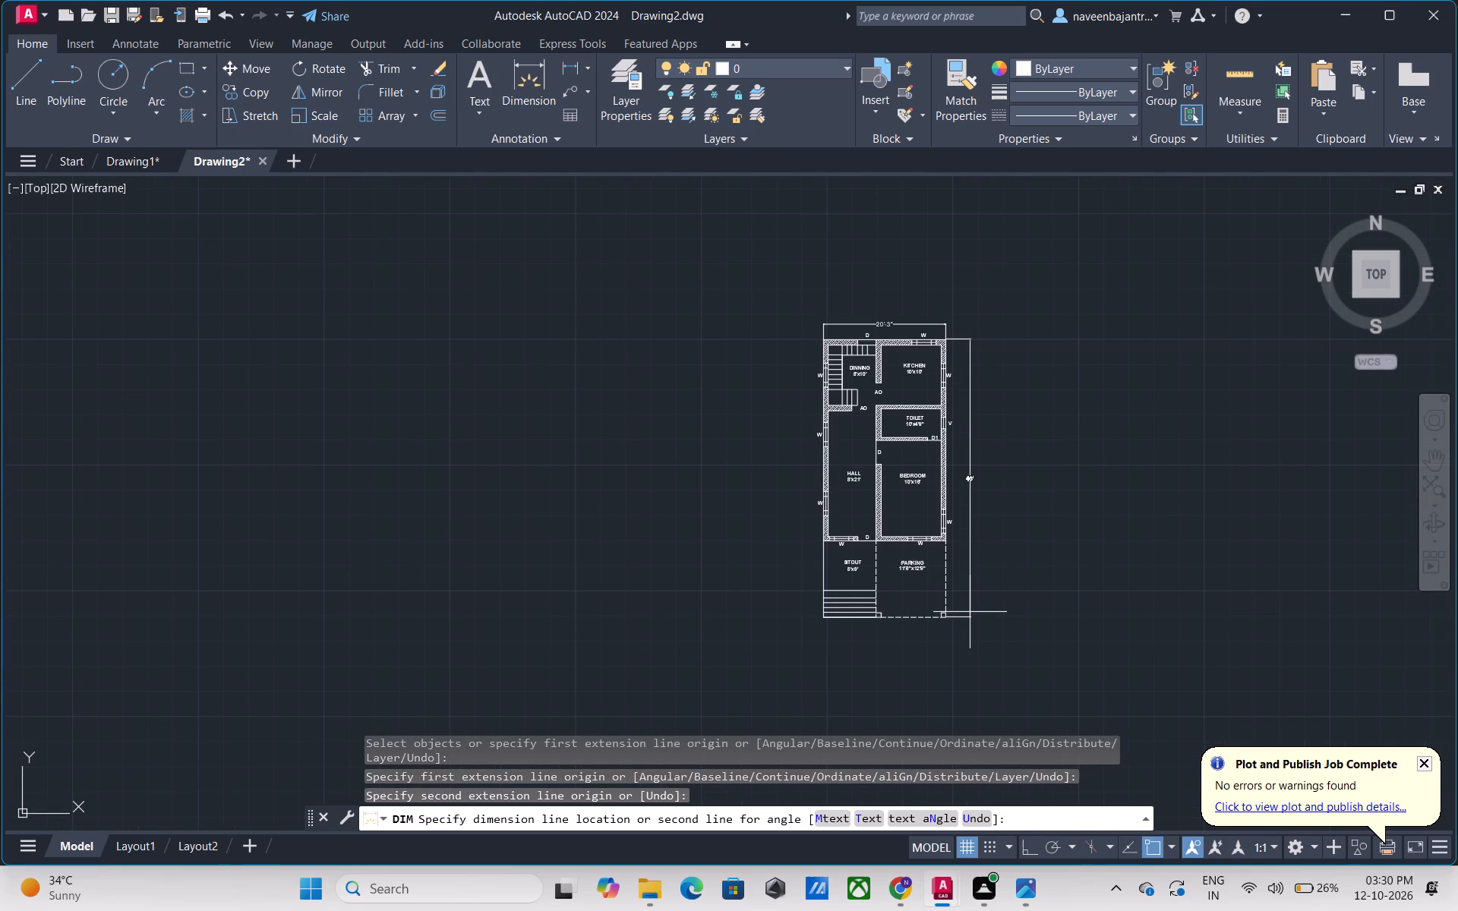
{"action": "left_click", "coordinate": [966, 616]}
{"action": "key", "text": "Escape"}
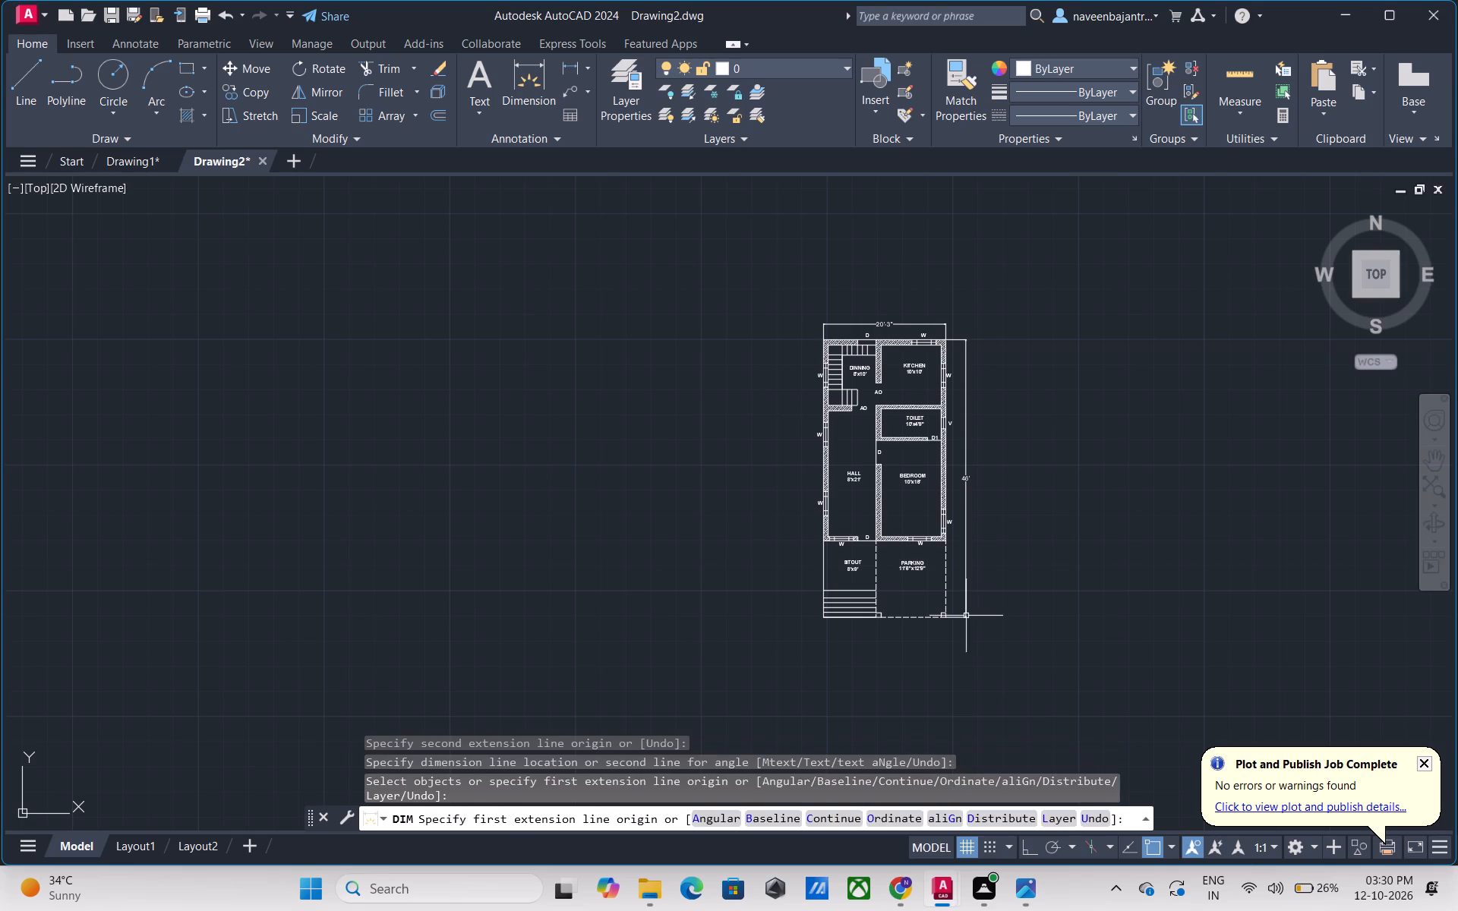
Insert the Bed - Queen block from DesignCenter's Home - Space Planner blocks into the empty area beside the plan, and close the palette.
{"action": "scroll", "coordinate": [950, 475], "scroll_direction": "up", "scroll_amount": 4}
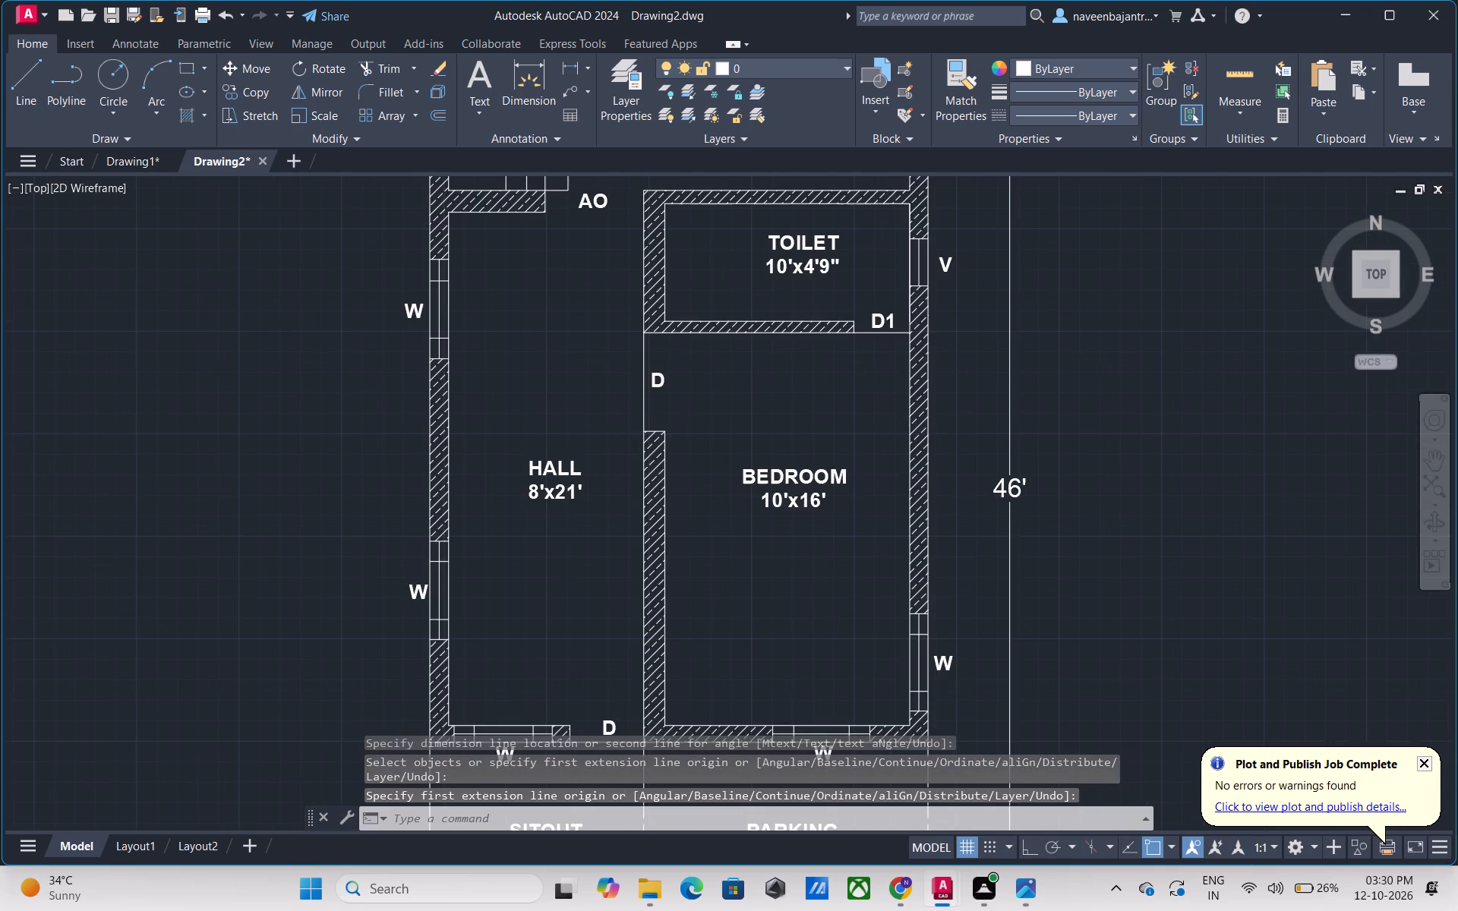
{"action": "scroll", "coordinate": [950, 475], "scroll_direction": "down", "scroll_amount": 3}
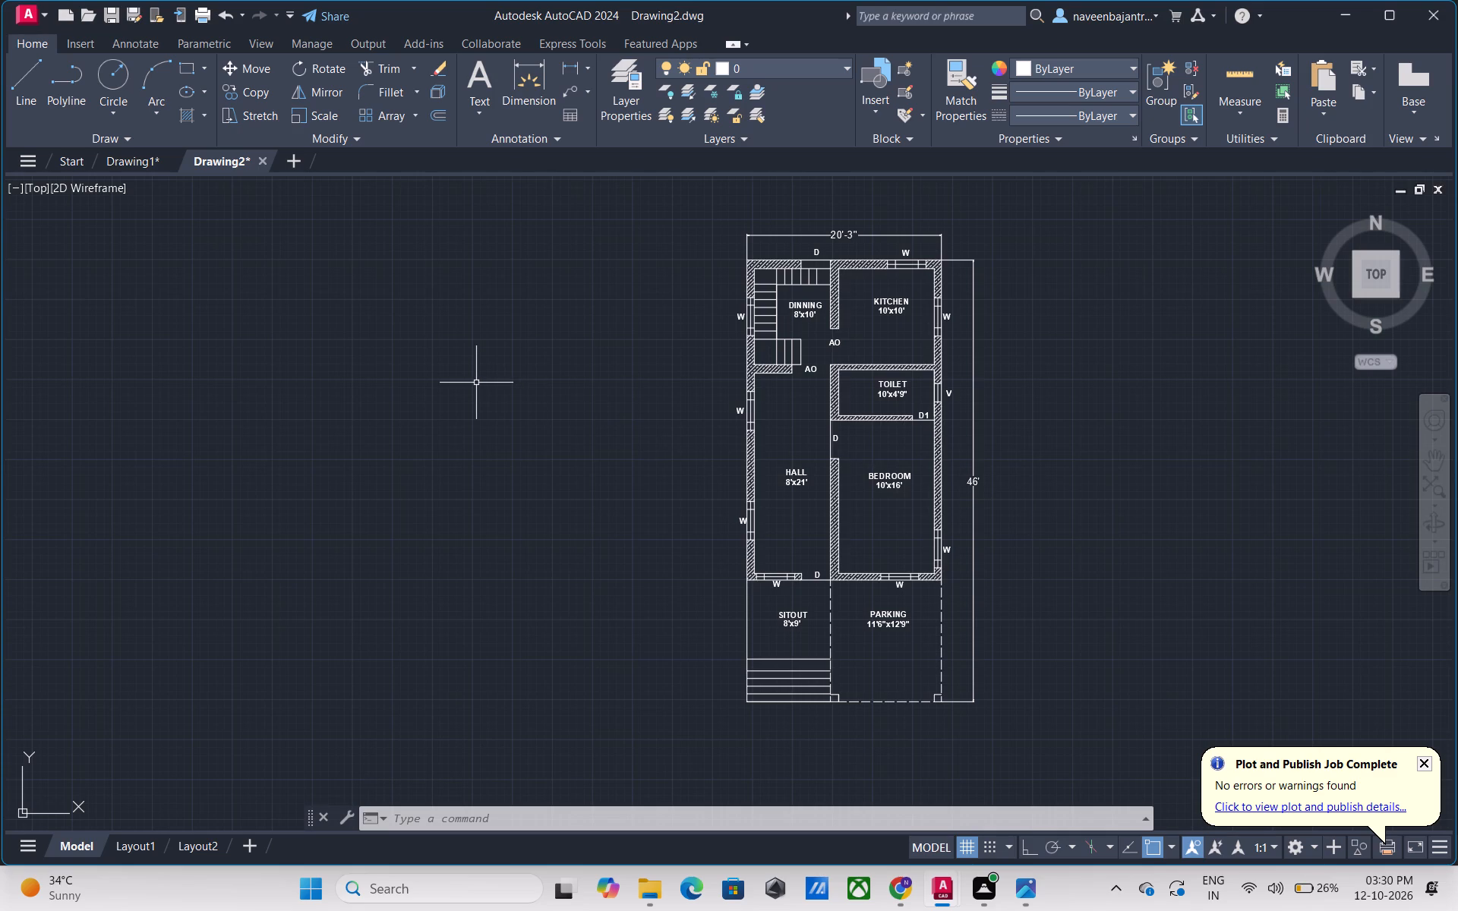
{"action": "key", "text": "d"}
{"action": "type", "text": "C"}
{"action": "key", "text": "space"}
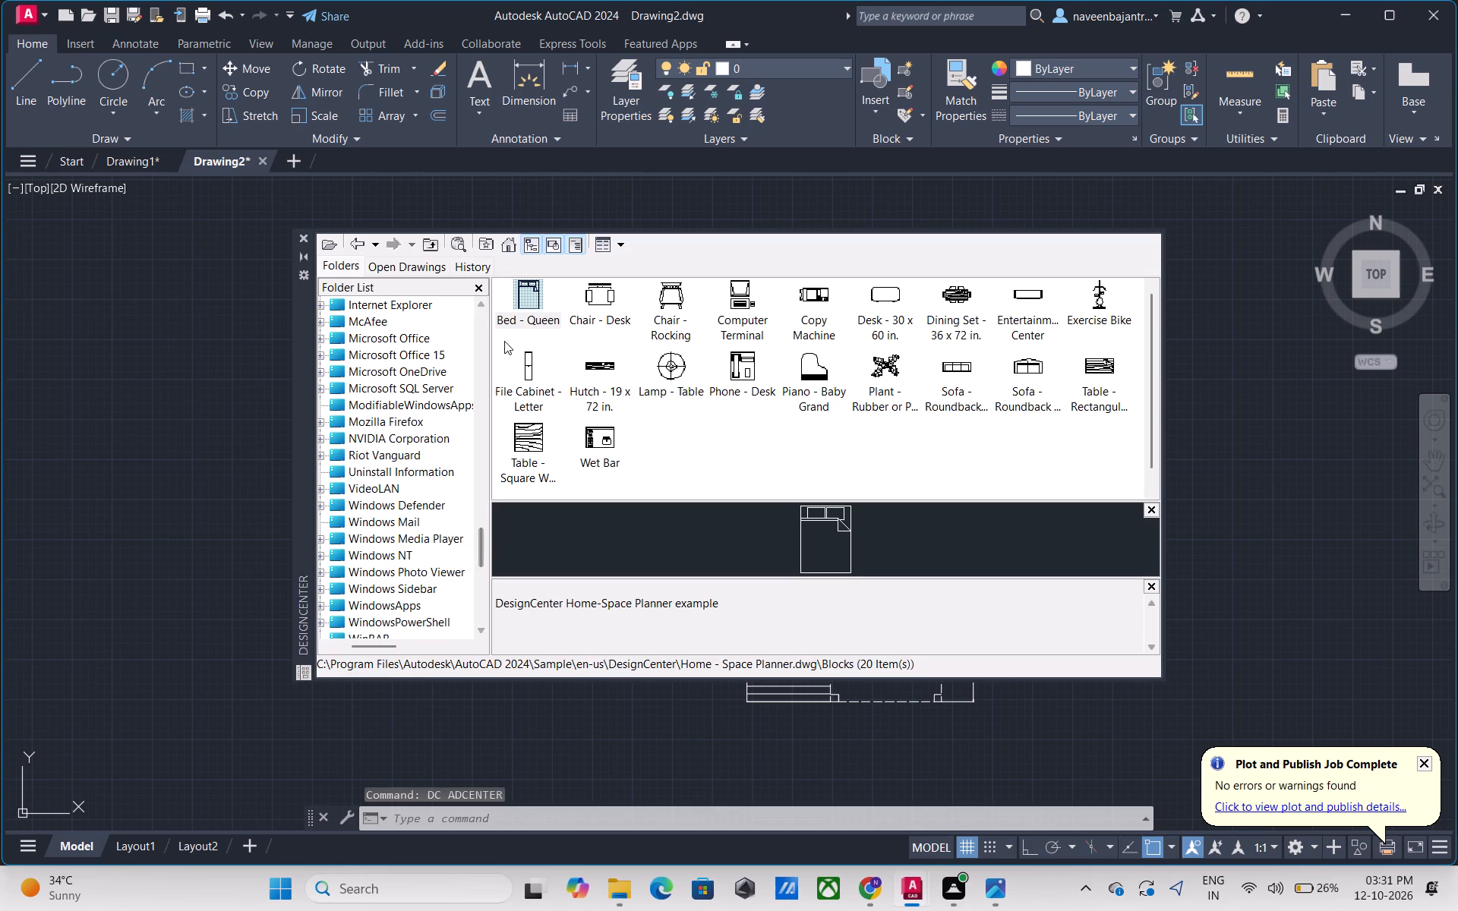
{"action": "left_click_drag", "start_coordinate": [530, 293], "coordinate": [197, 405]}
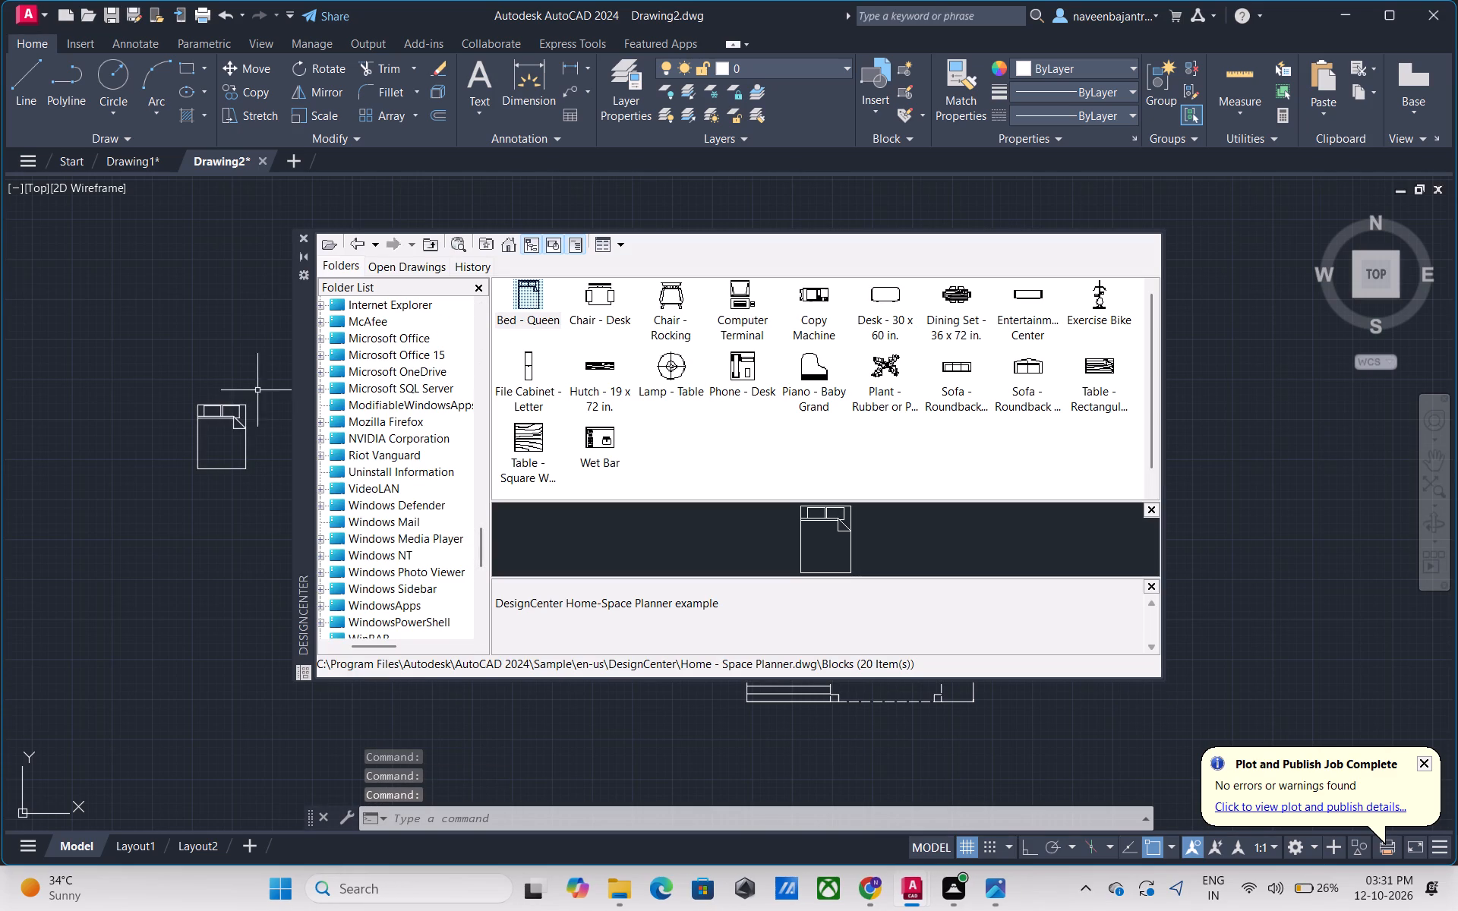
{"action": "left_click", "coordinate": [305, 237]}
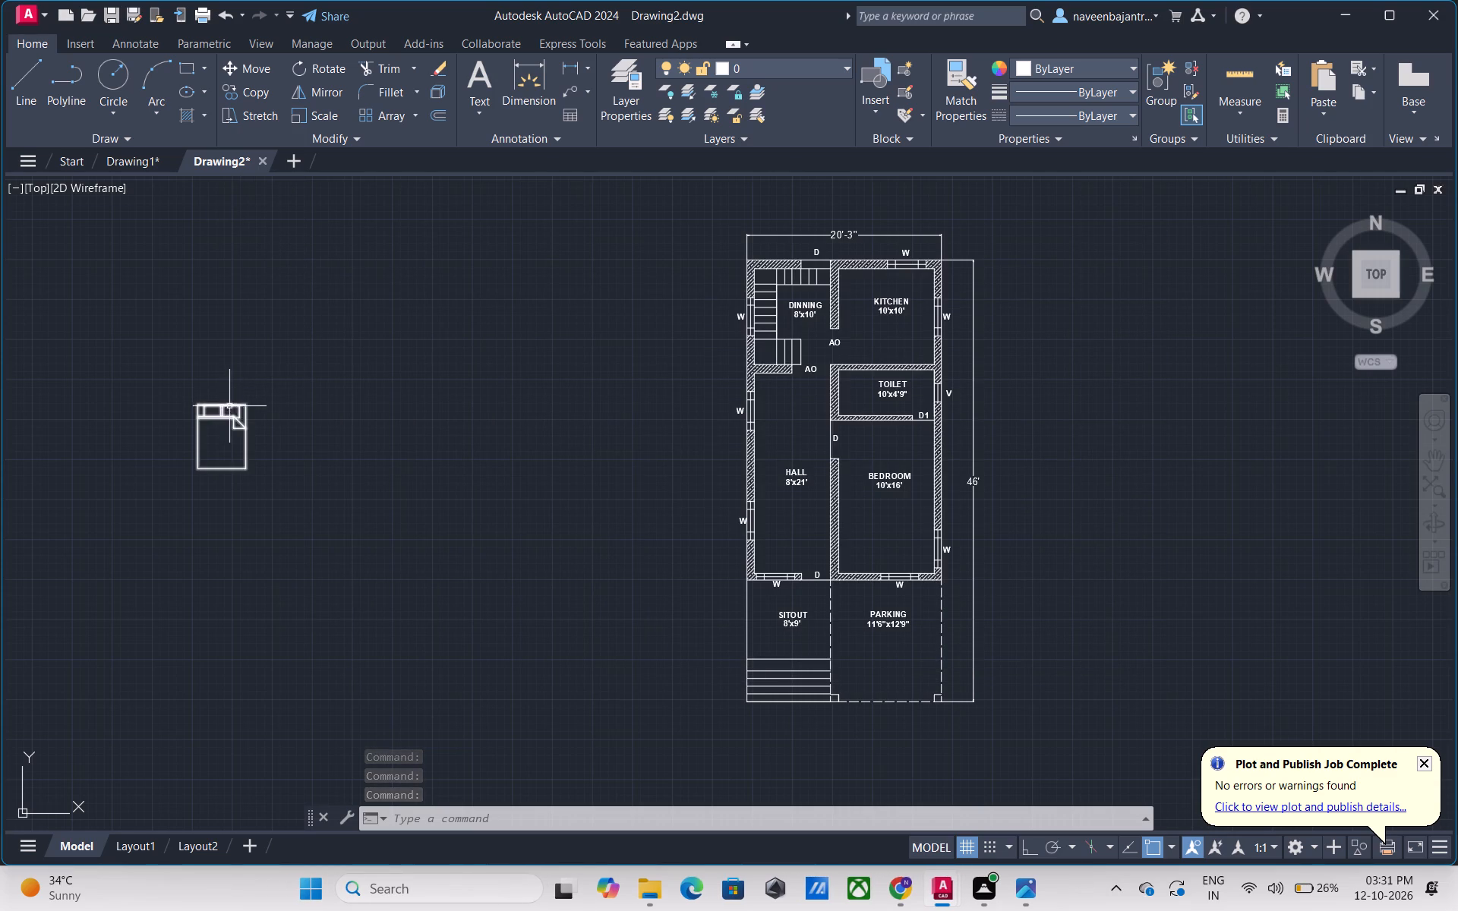
Turn on Ortho and rotate the queen bed by 270° about its bottom corner nearest the plan, so its pillows face the plan.
{"action": "left_click", "coordinate": [243, 405]}
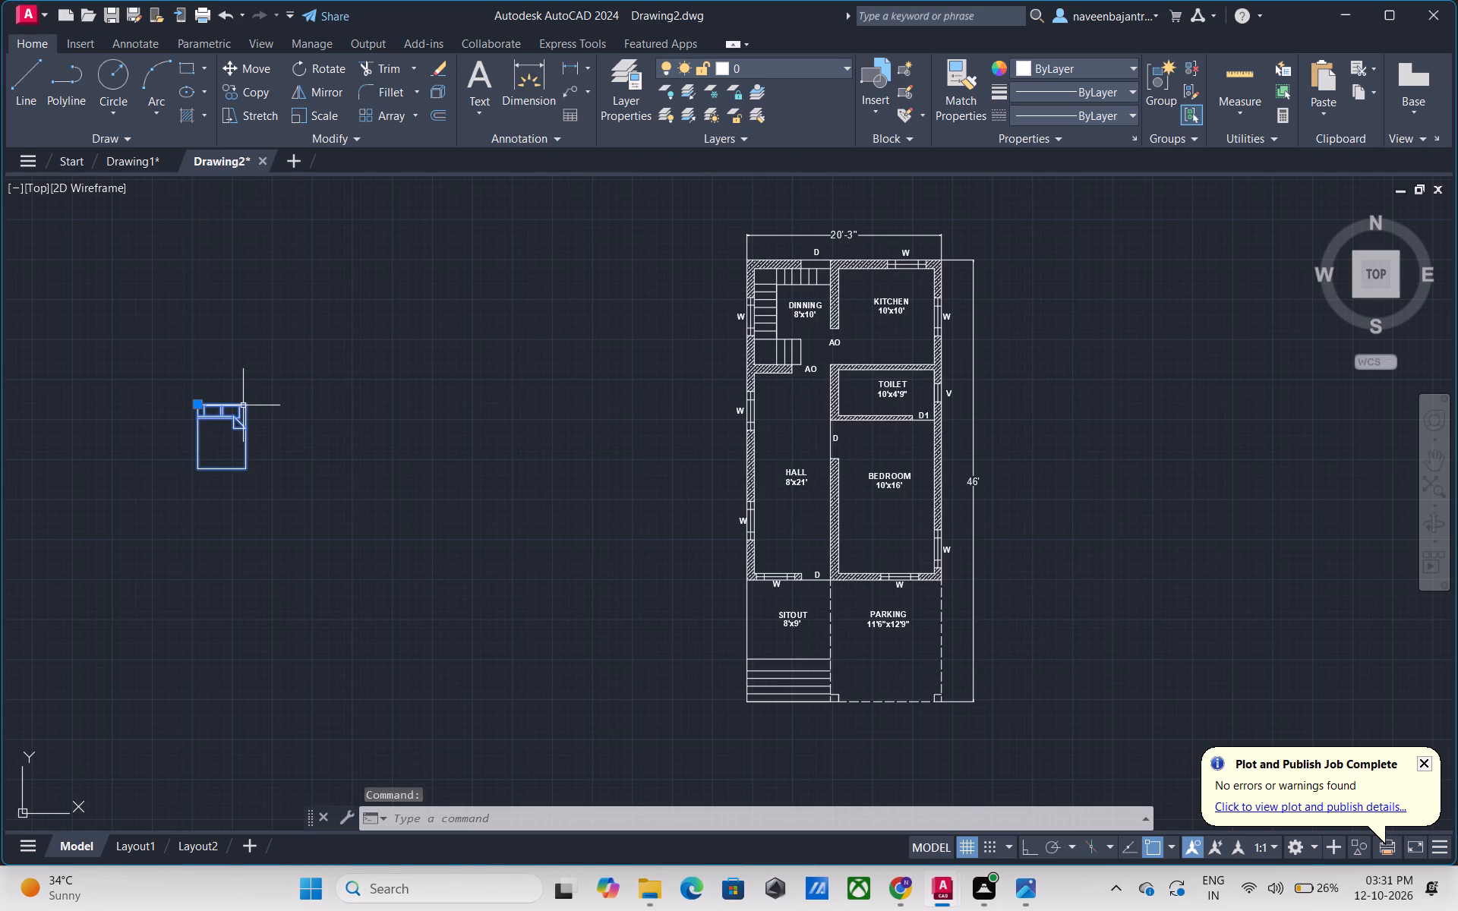
{"action": "left_click", "coordinate": [1027, 838]}
{"action": "type", "text": "RO"}
{"action": "key", "text": "space"}
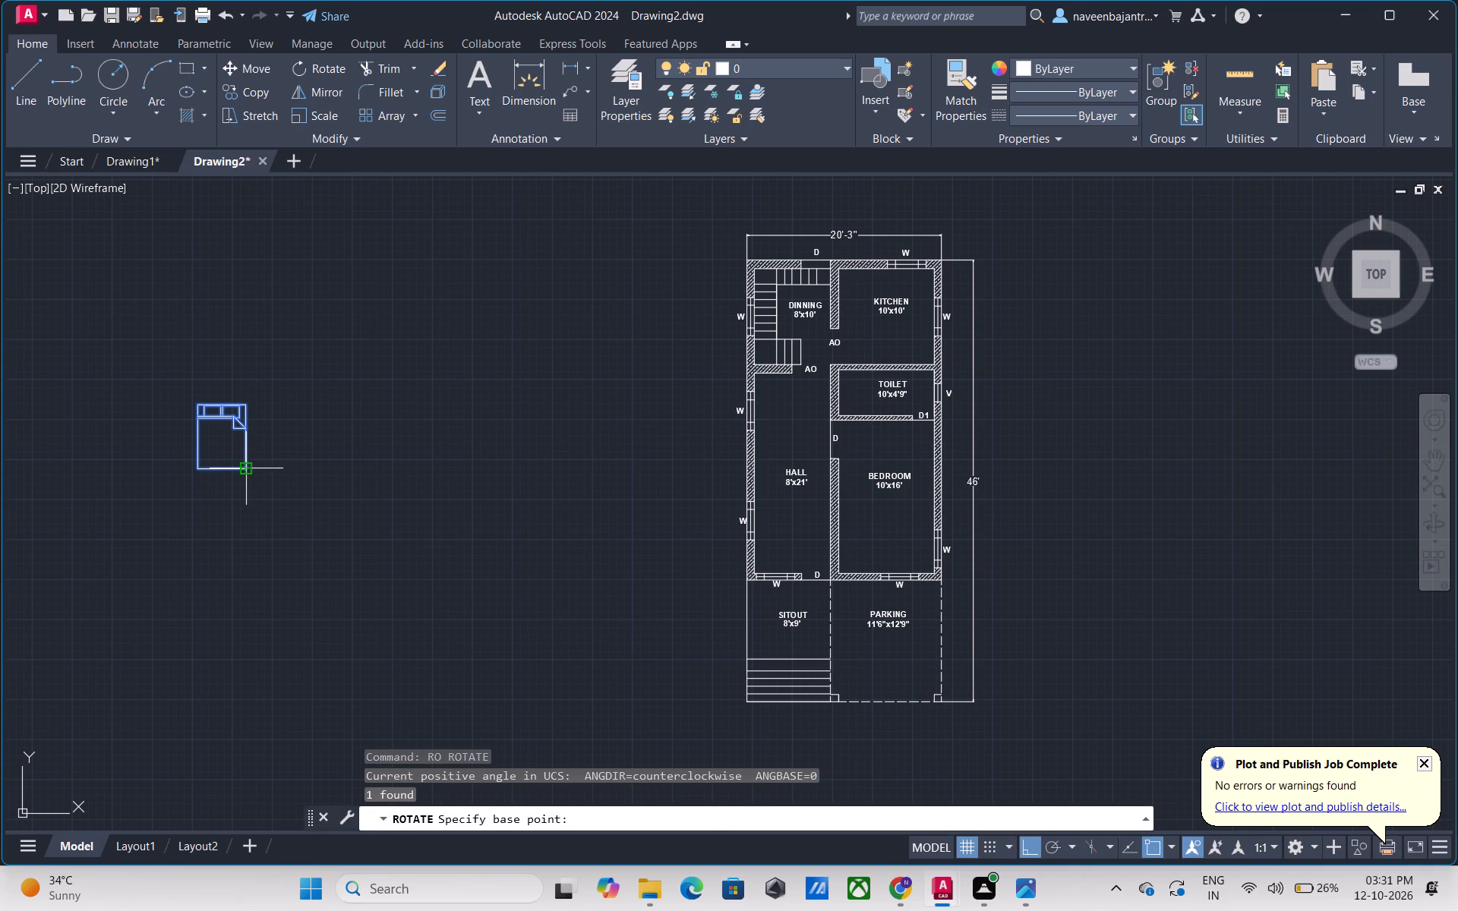
{"action": "left_click", "coordinate": [249, 471]}
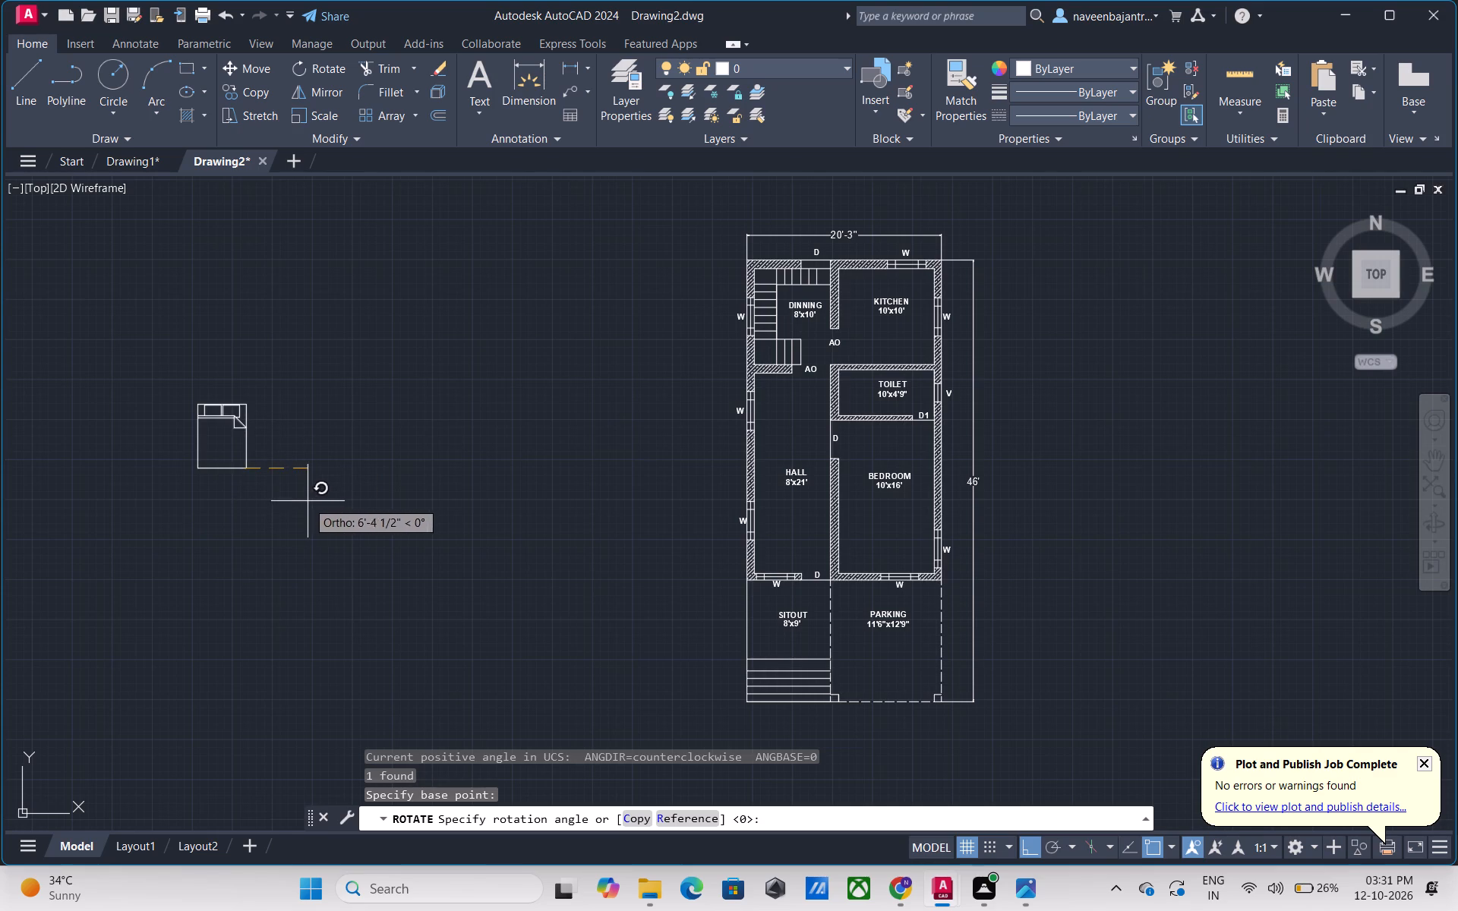
{"action": "left_click", "coordinate": [285, 537]}
{"action": "key", "text": "Escape"}
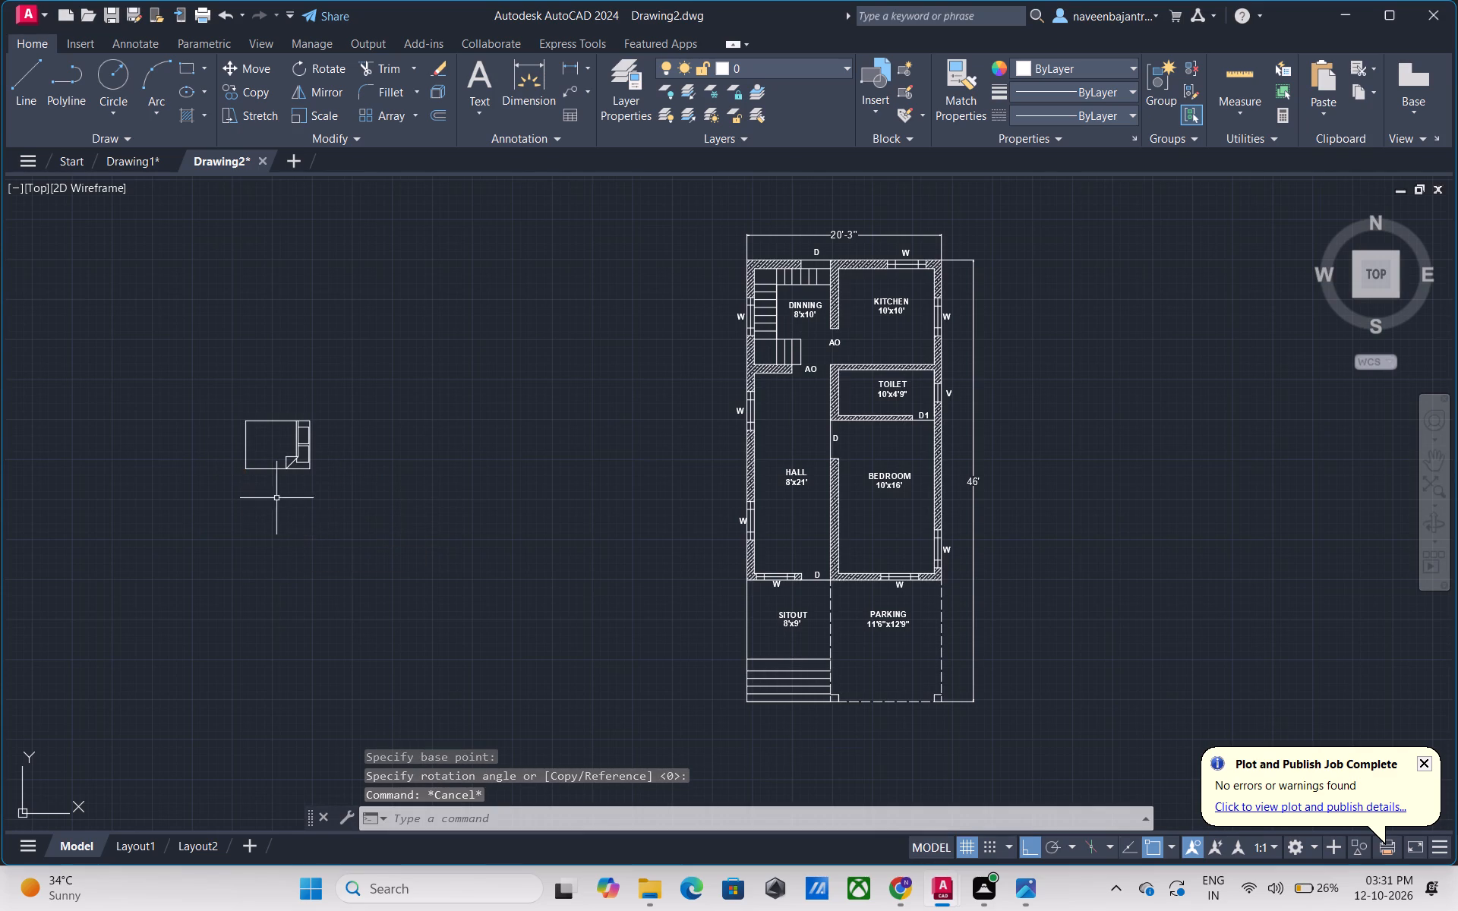
Move the rotated bed into the lower part of the bedroom with Ortho off, its pillows close to the outer wall beside the W window.
{"action": "left_click", "coordinate": [311, 468]}
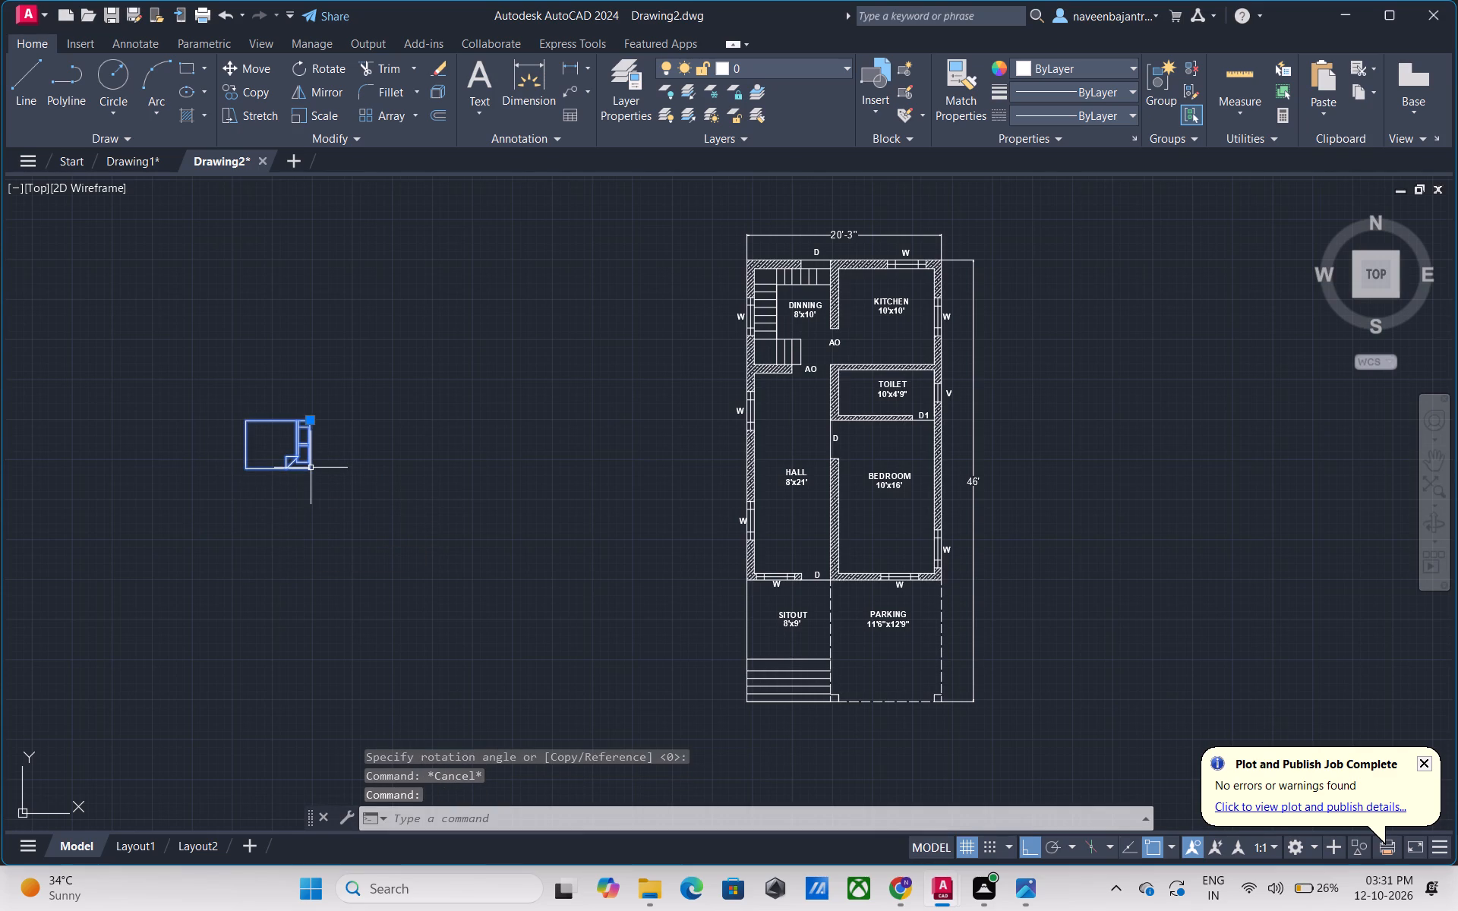
{"action": "type", "text": "M"}
{"action": "key", "text": "space"}
{"action": "left_click", "coordinate": [311, 468]}
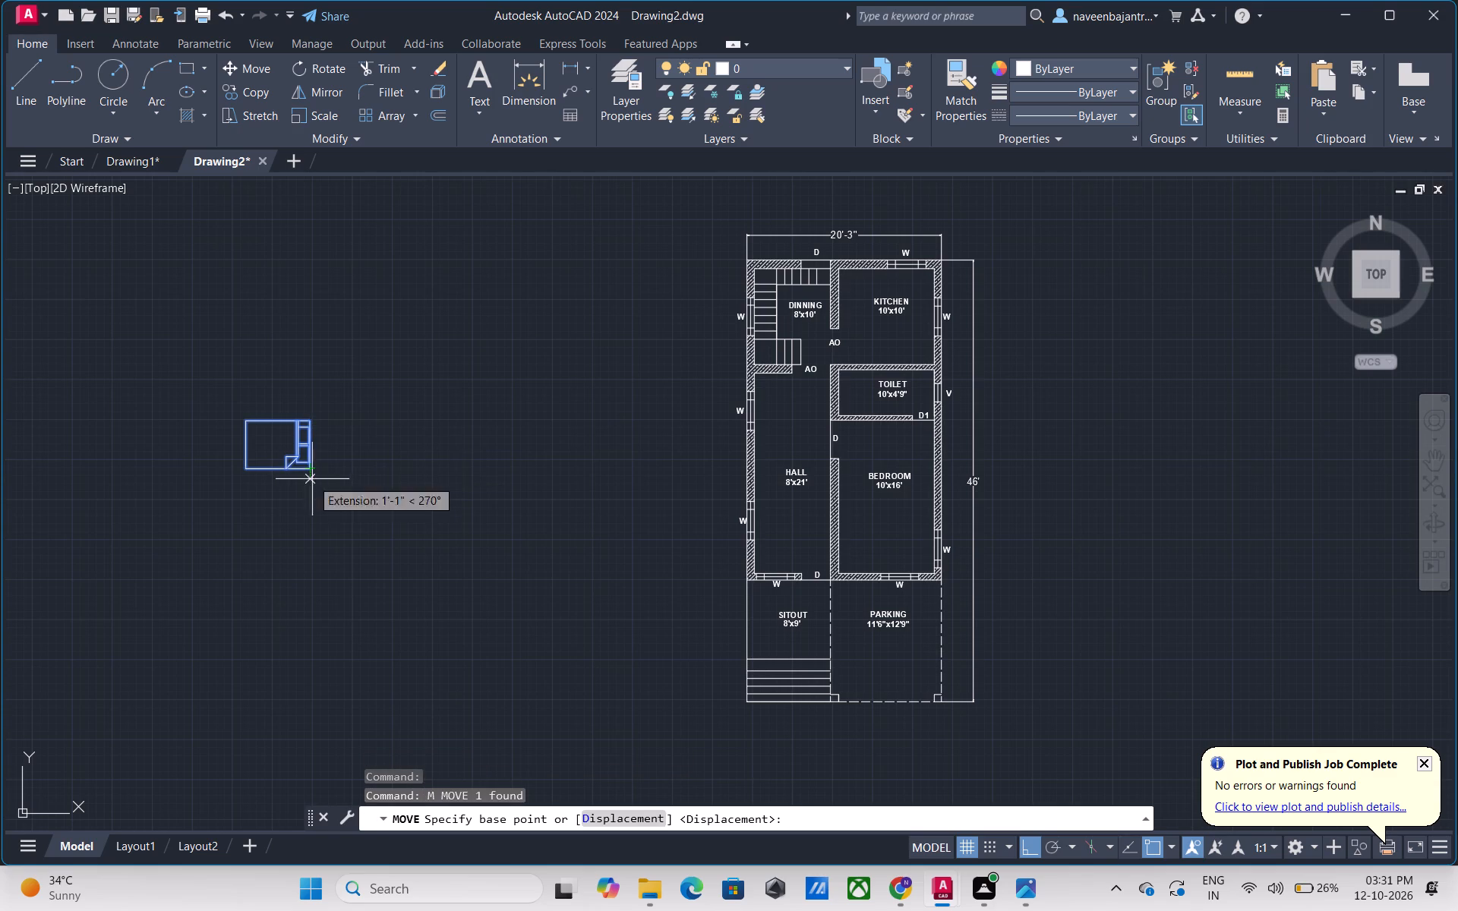
{"action": "left_click", "coordinate": [302, 454]}
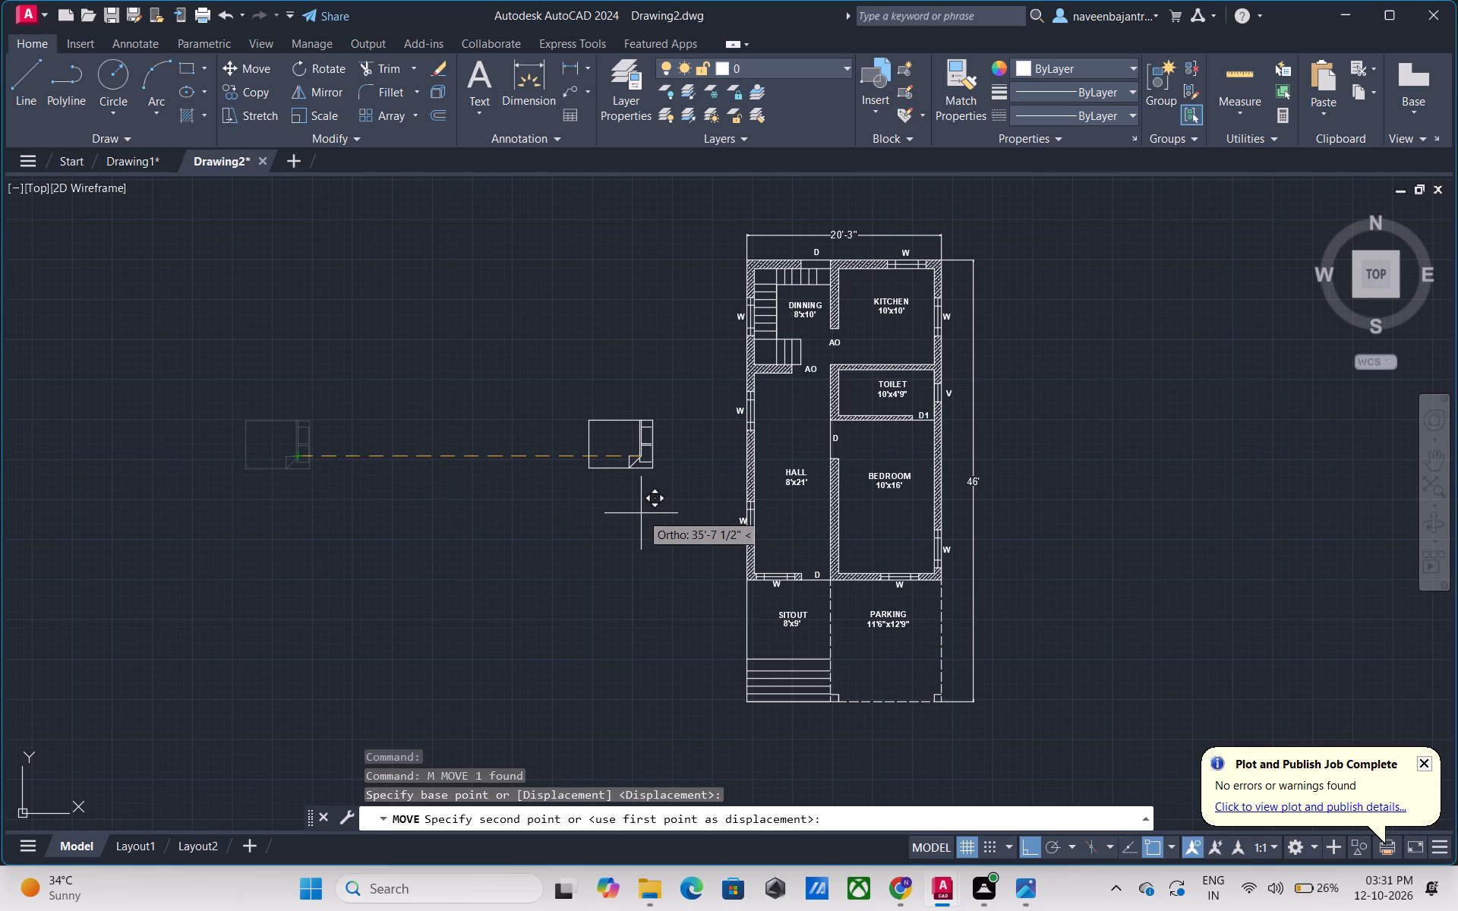
{"action": "key", "text": "F8"}
{"action": "scroll", "coordinate": [882, 541], "scroll_direction": "up", "scroll_amount": 2}
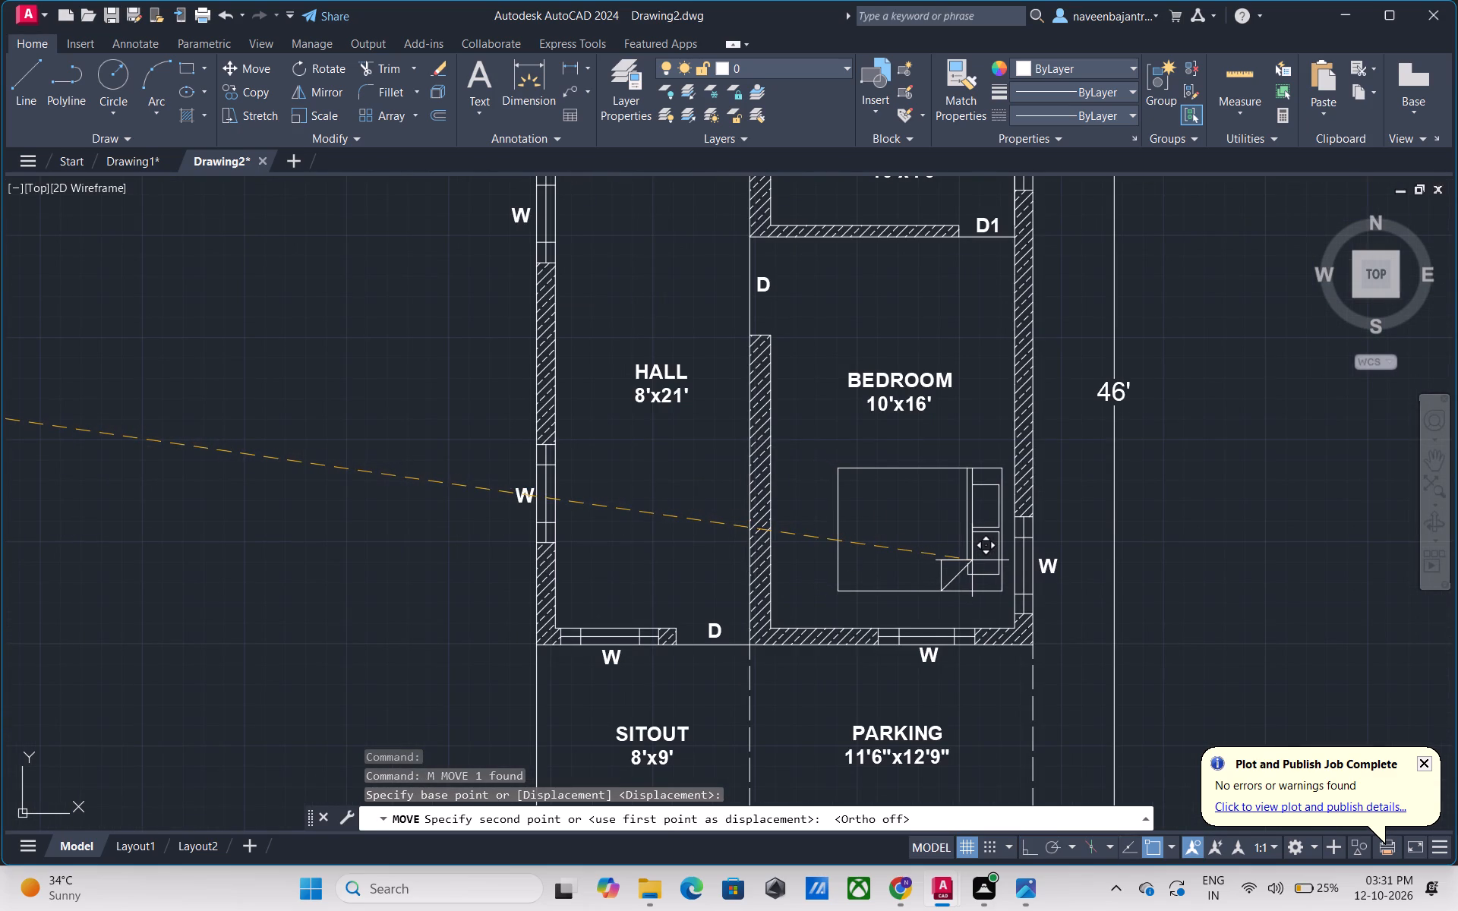
{"action": "middle_click_drag", "start_coordinate": [972, 560], "coordinate": [868, 454]}
{"action": "scroll", "coordinate": [868, 454], "scroll_direction": "up", "scroll_amount": 1}
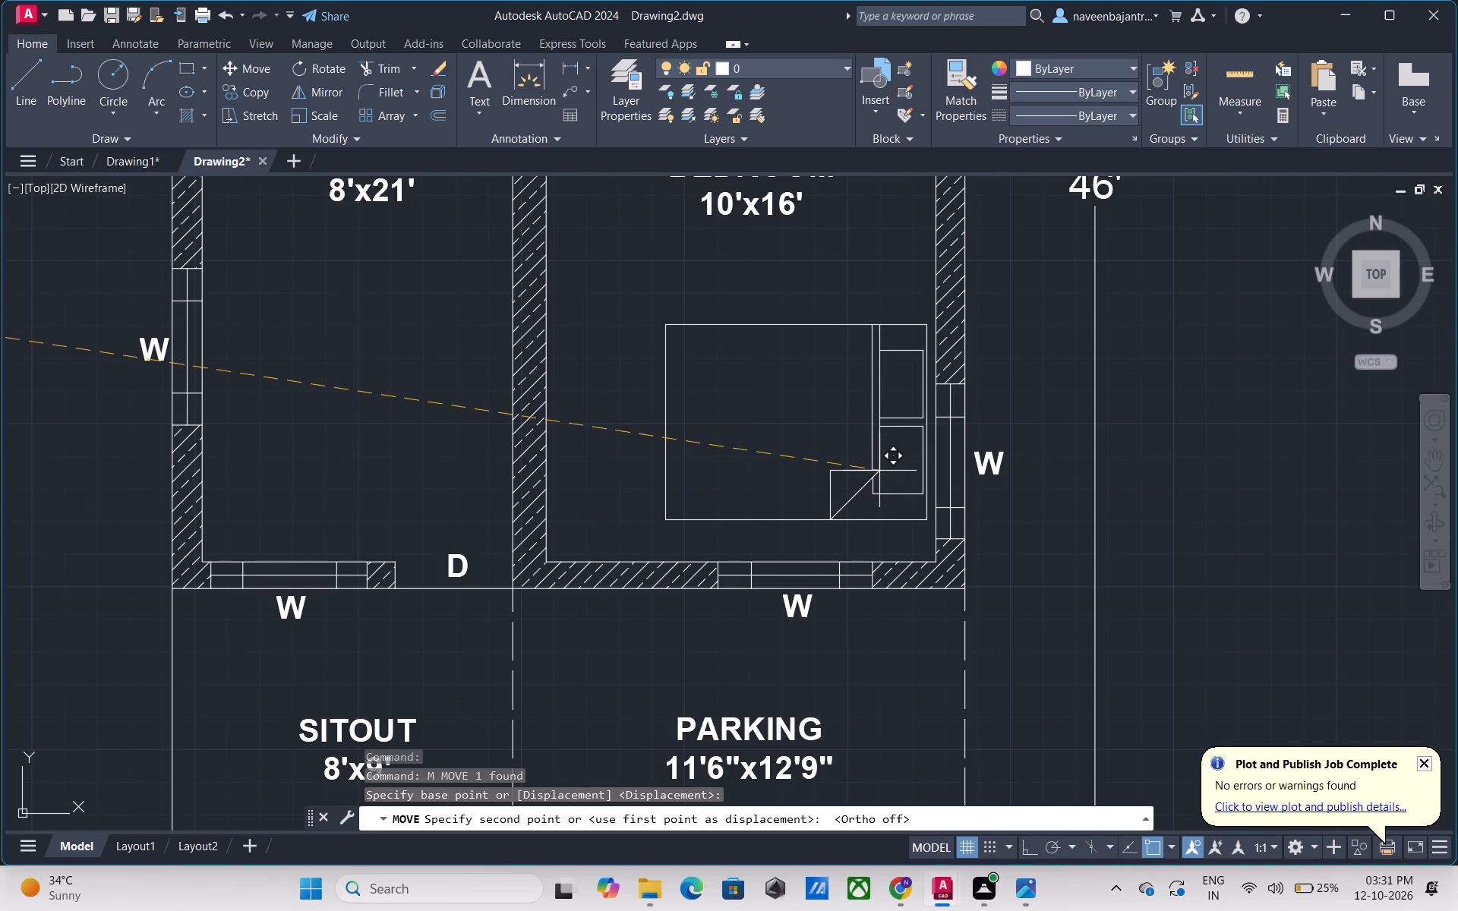
{"action": "left_click", "coordinate": [879, 474]}
{"action": "key", "text": "Escape"}
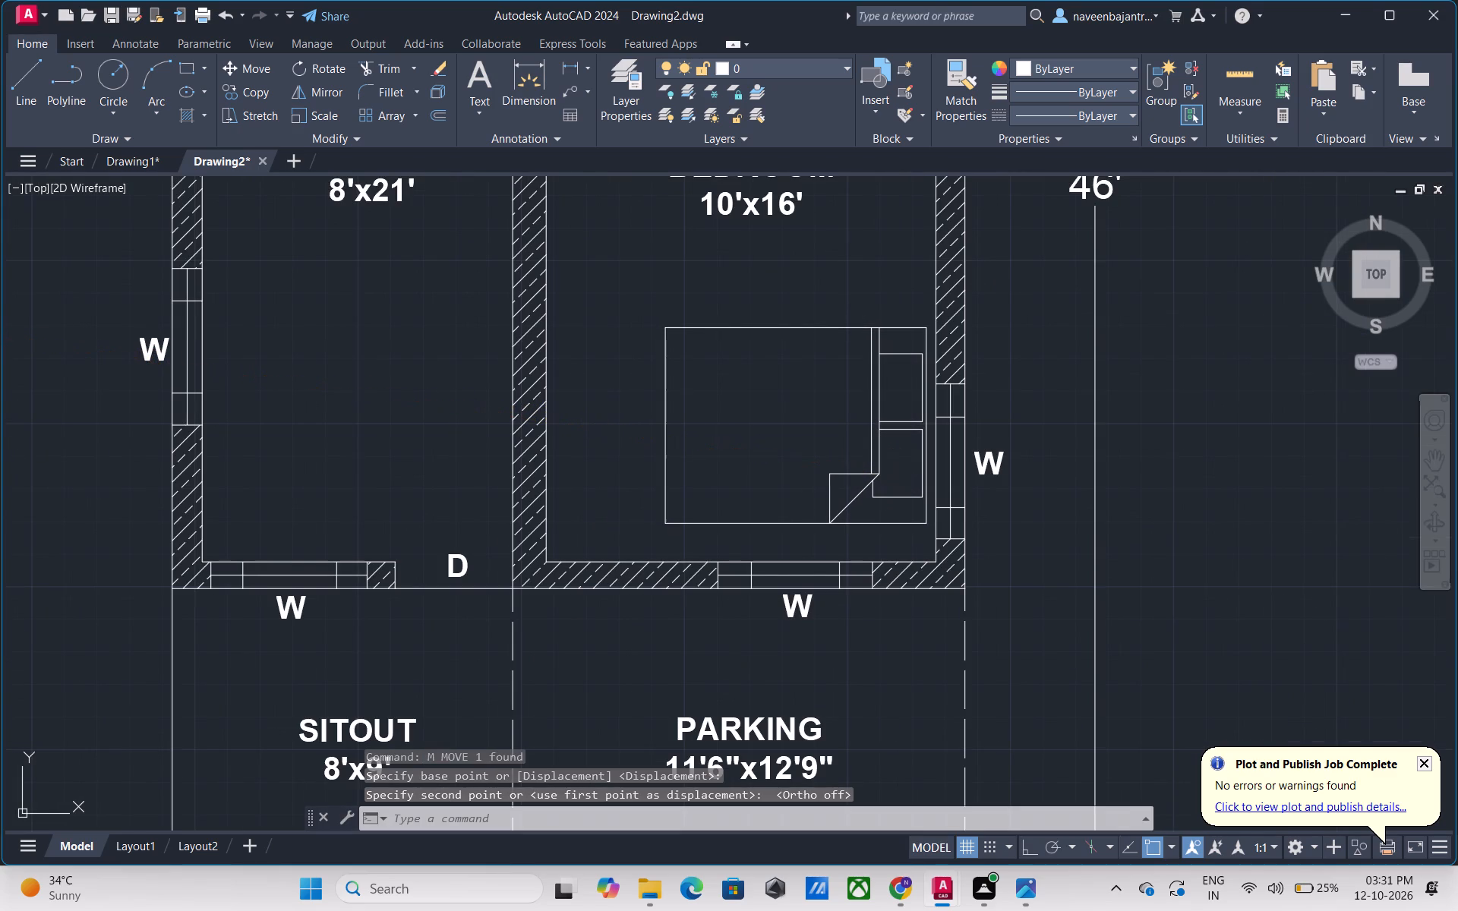
{"action": "scroll", "coordinate": [879, 474], "scroll_direction": "down", "scroll_amount": 3}
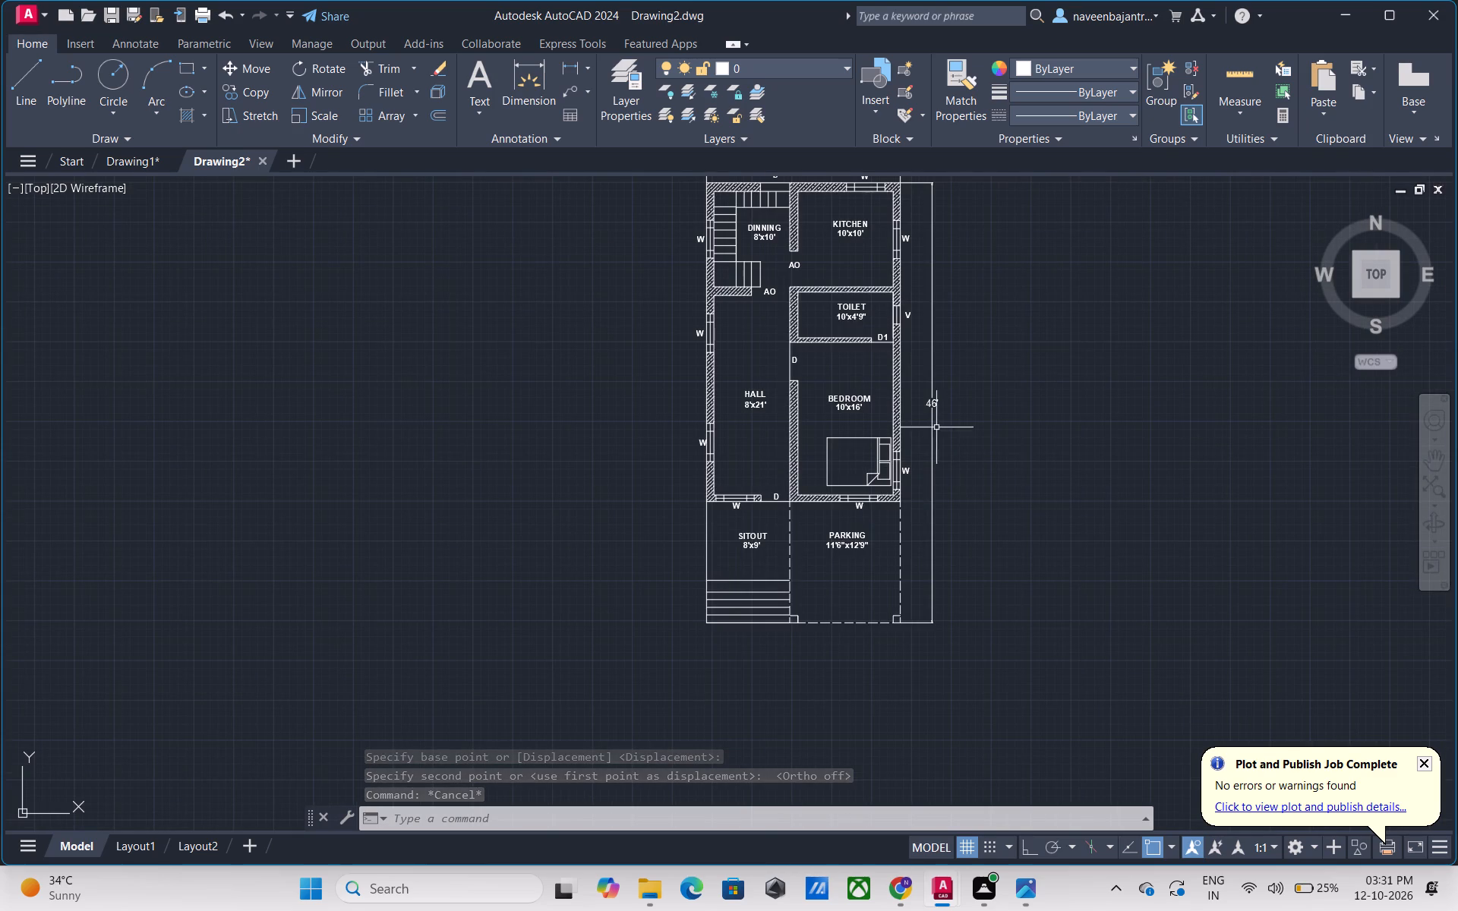
{"action": "key", "text": "Escape"}
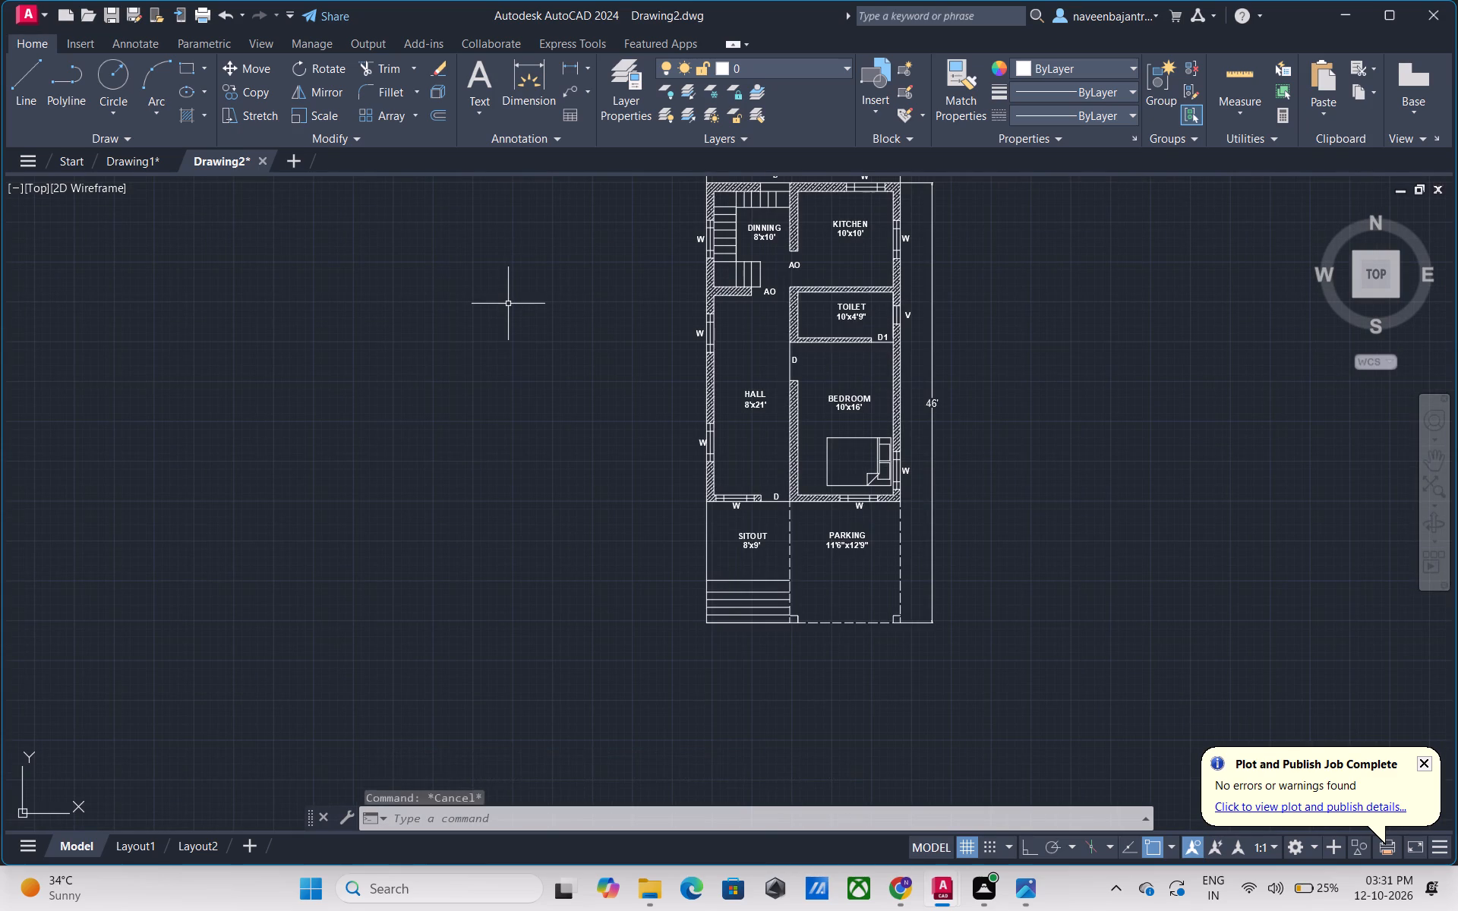
Reopen DesignCenter and look through its folder tree, including the sample DesignCenter drawings, for more furniture and fixture blocks.
{"action": "type", "text": "DC"}
{"action": "key", "text": "space"}
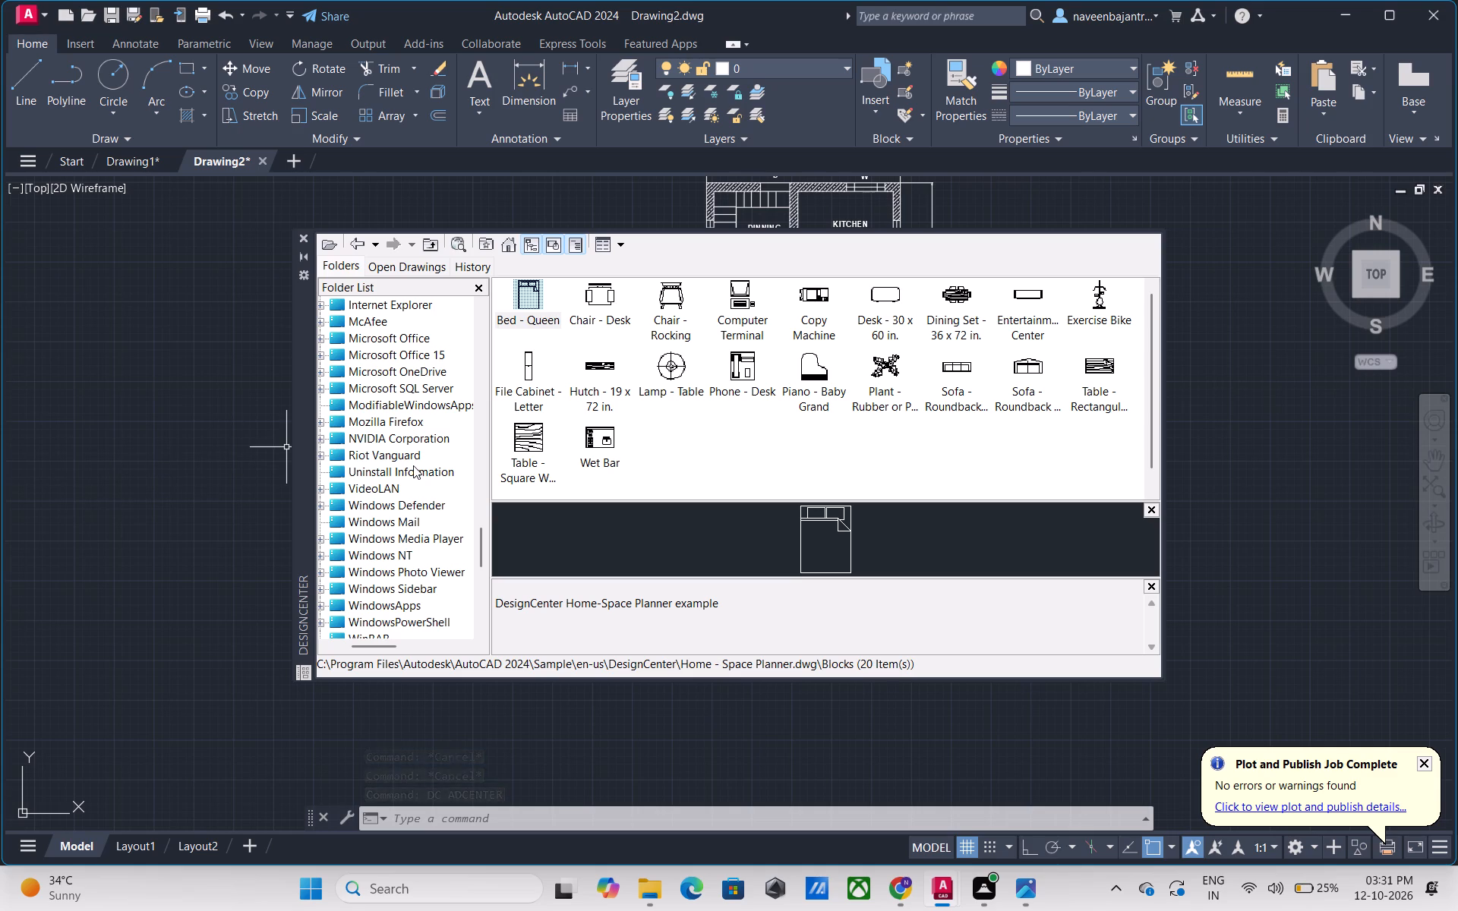
{"action": "scroll", "coordinate": [413, 465], "scroll_direction": "down", "scroll_amount": 1}
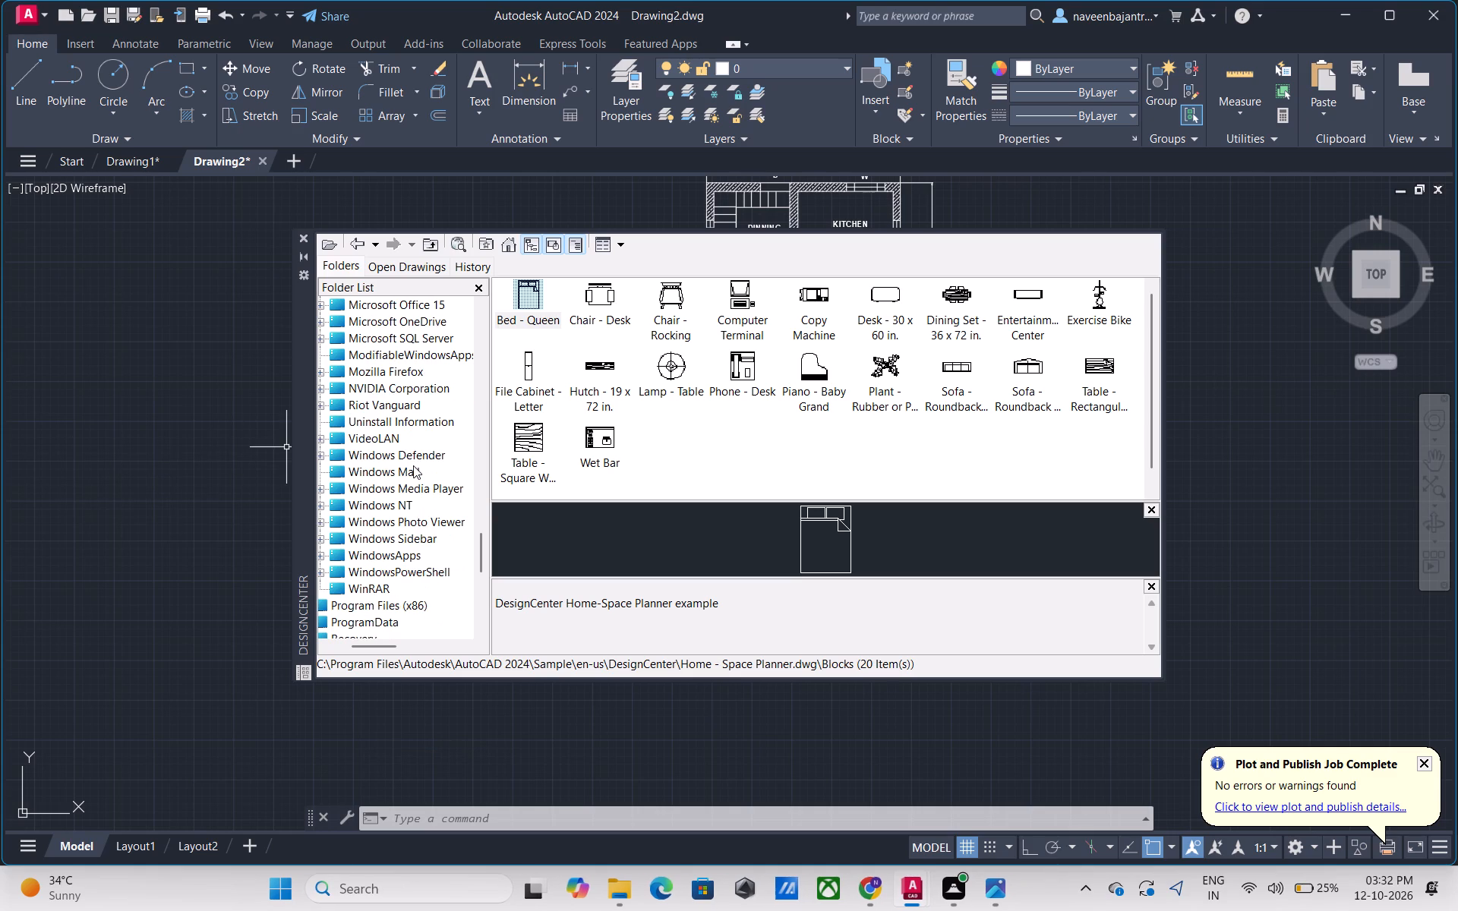
{"action": "scroll", "coordinate": [413, 465], "scroll_direction": "down", "scroll_amount": 1}
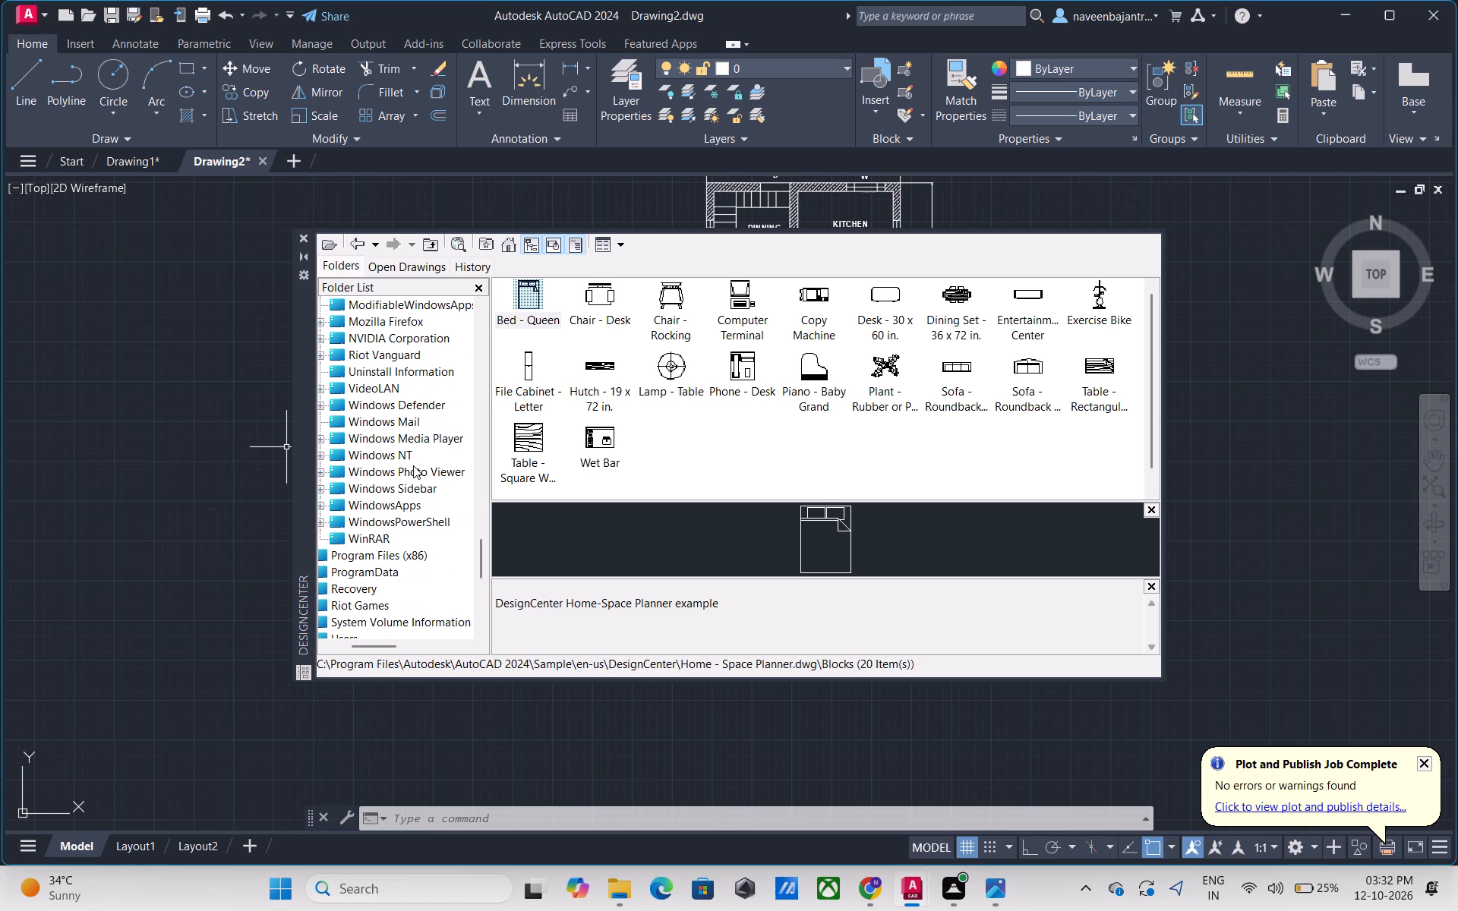
{"action": "scroll", "coordinate": [413, 465], "scroll_direction": "down", "scroll_amount": 2}
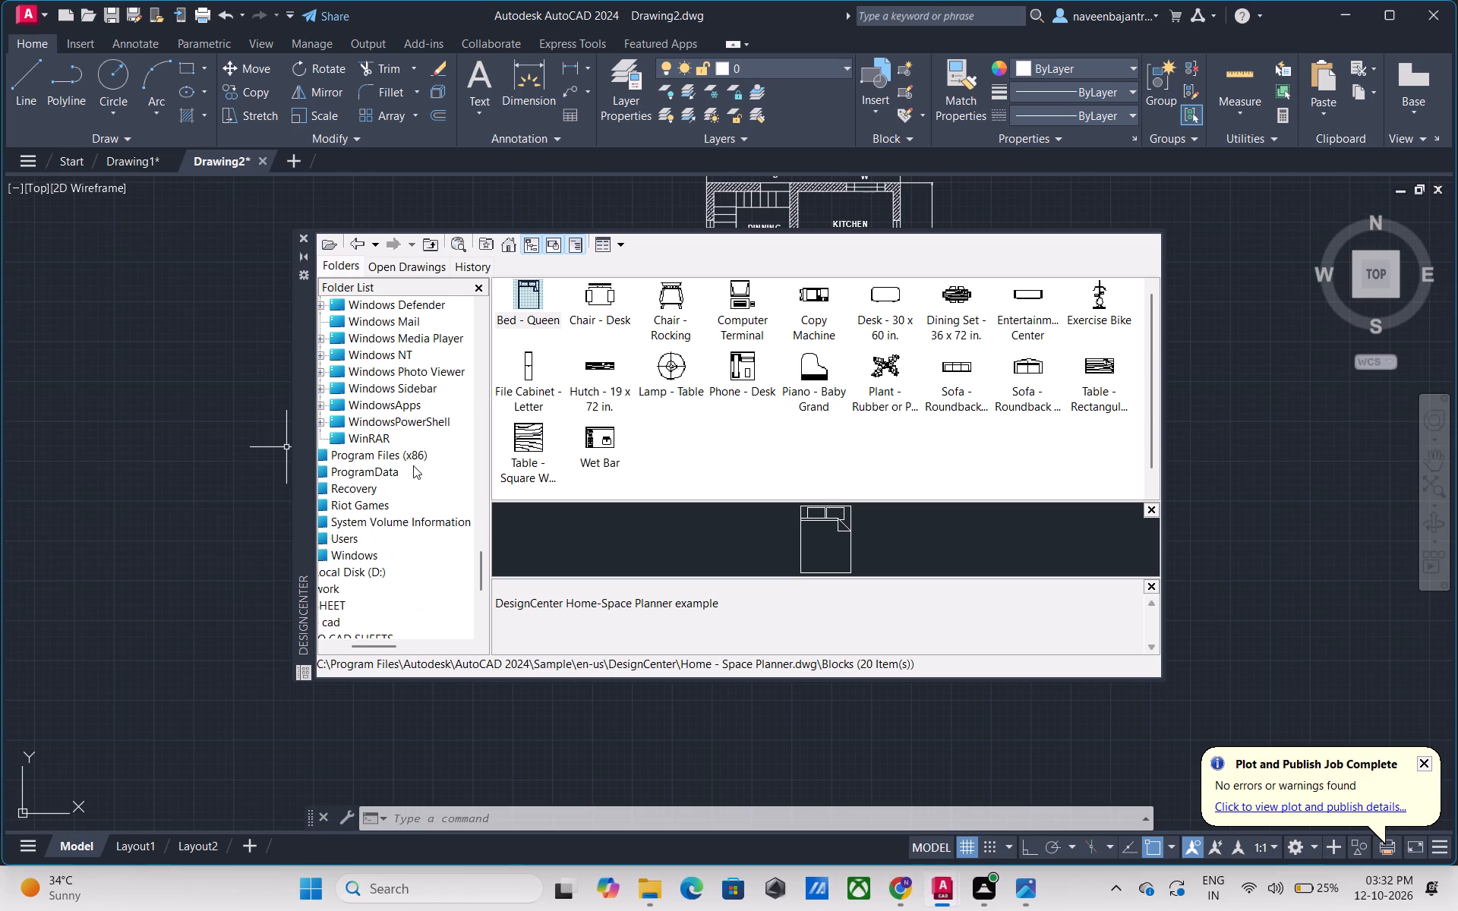
{"action": "scroll", "coordinate": [413, 465], "scroll_direction": "down", "scroll_amount": 1}
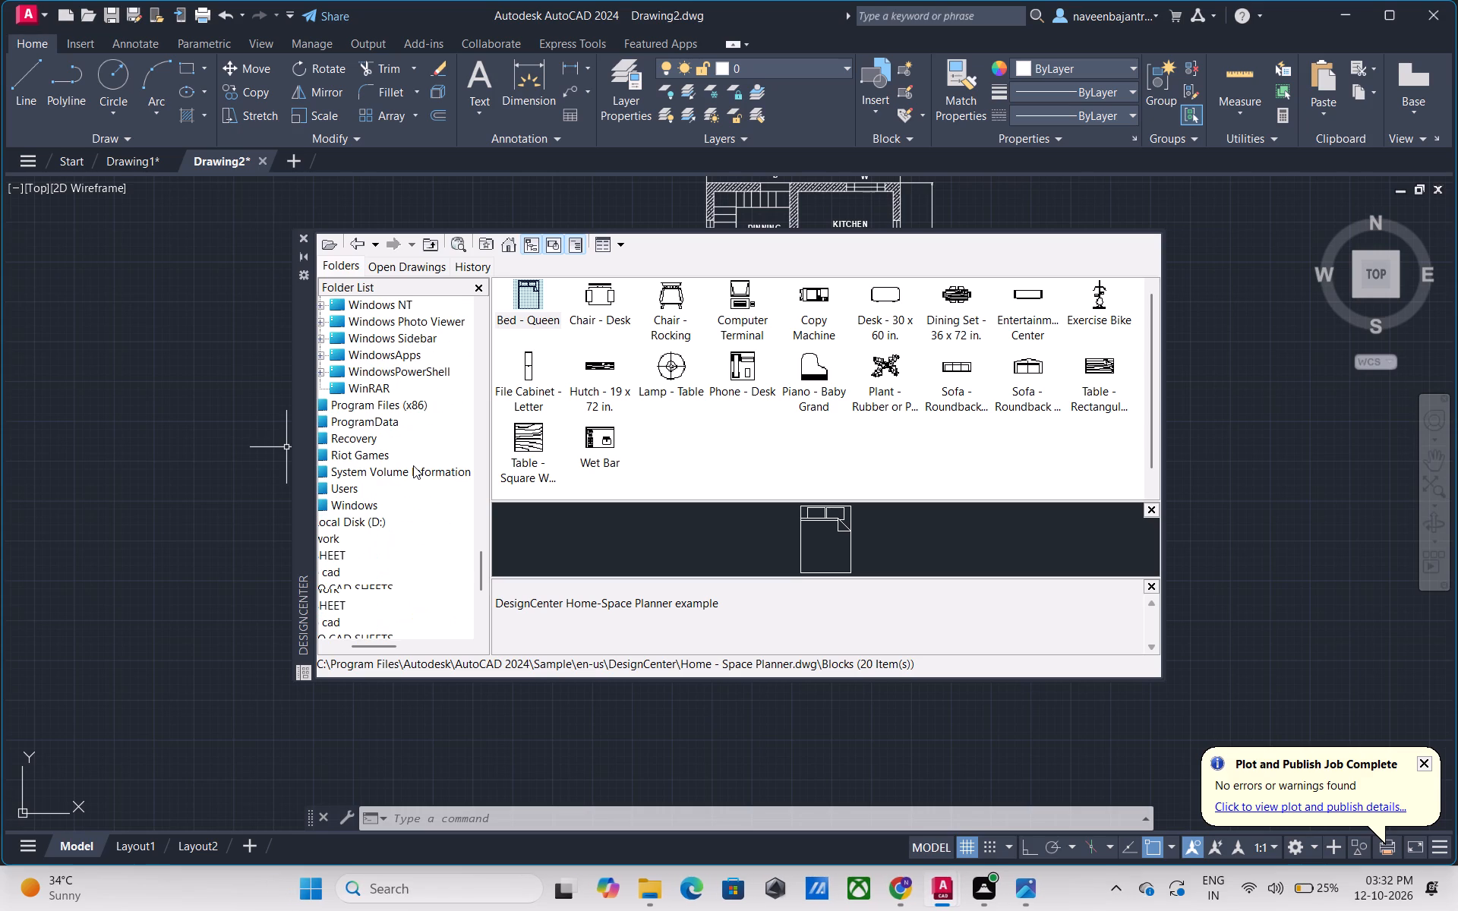
{"action": "scroll", "coordinate": [413, 465], "scroll_direction": "up", "scroll_amount": 2}
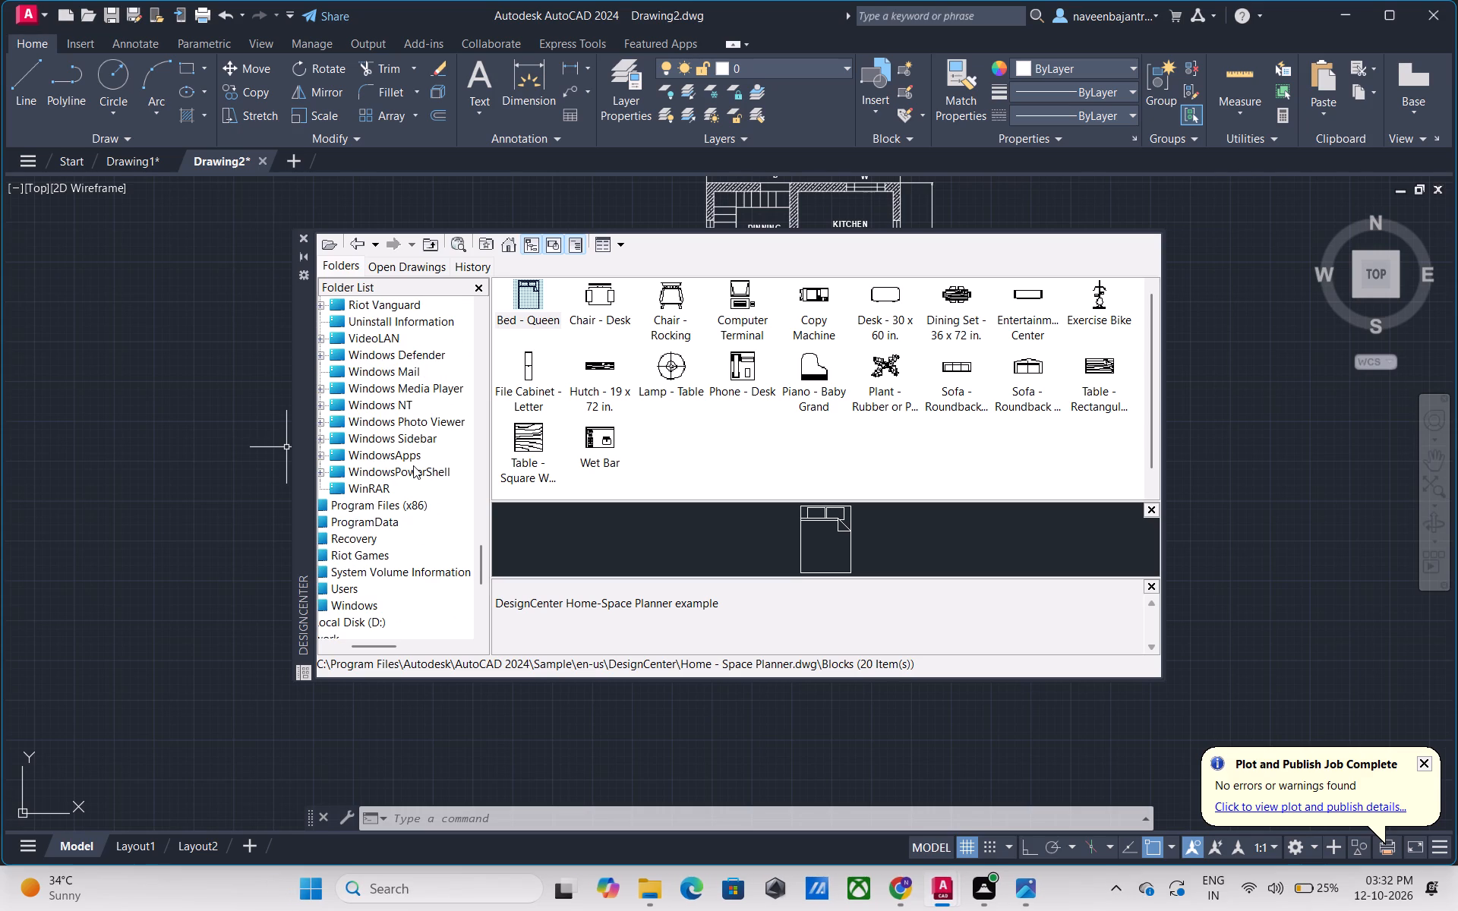
{"action": "scroll", "coordinate": [413, 465], "scroll_direction": "up", "scroll_amount": 2}
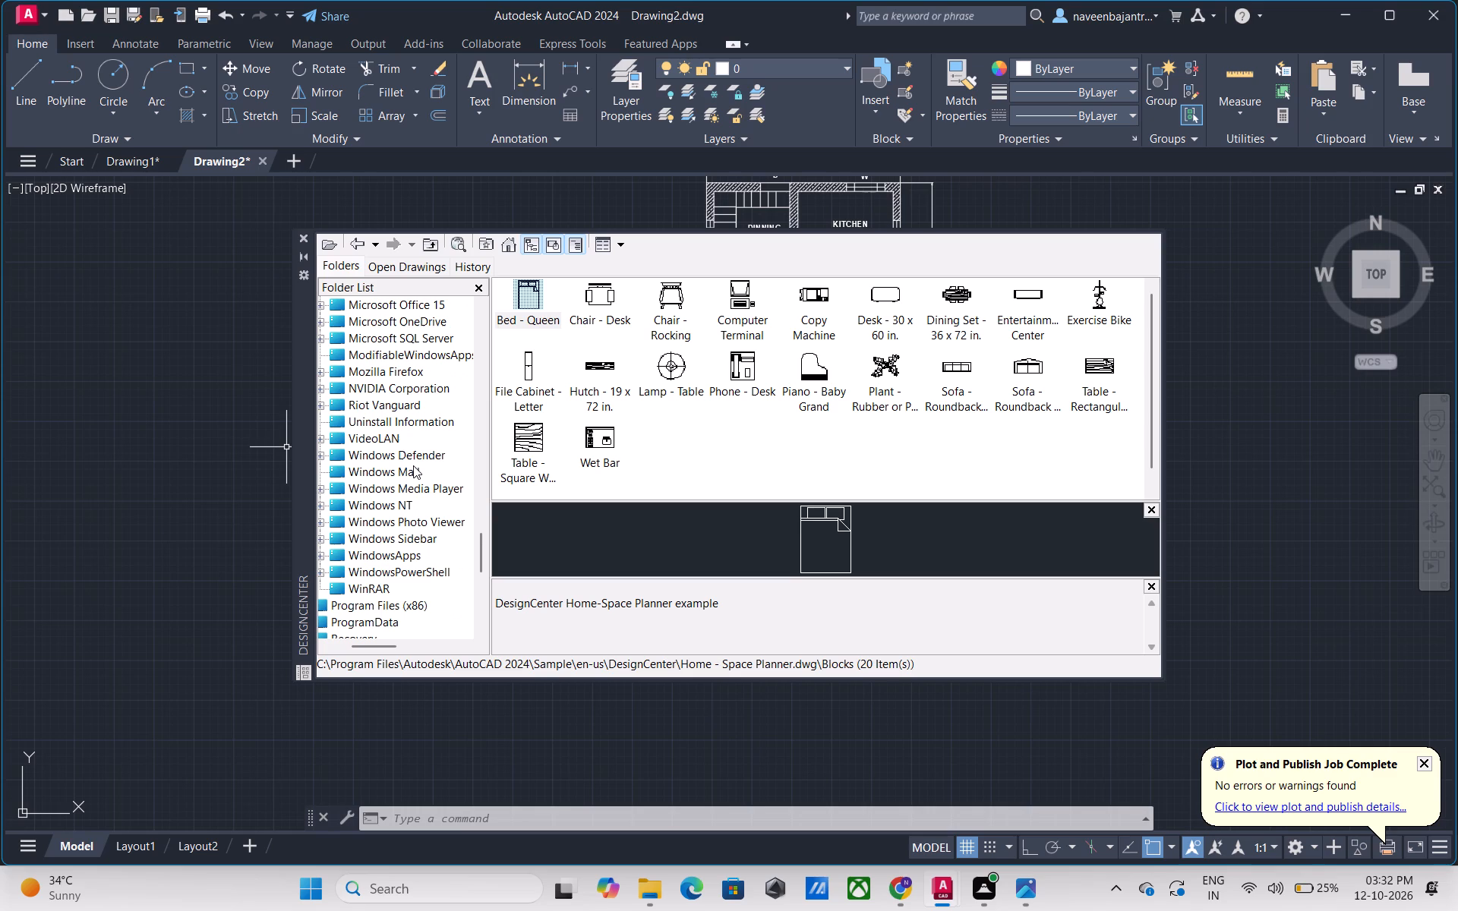
{"action": "scroll", "coordinate": [413, 465], "scroll_direction": "up", "scroll_amount": 1}
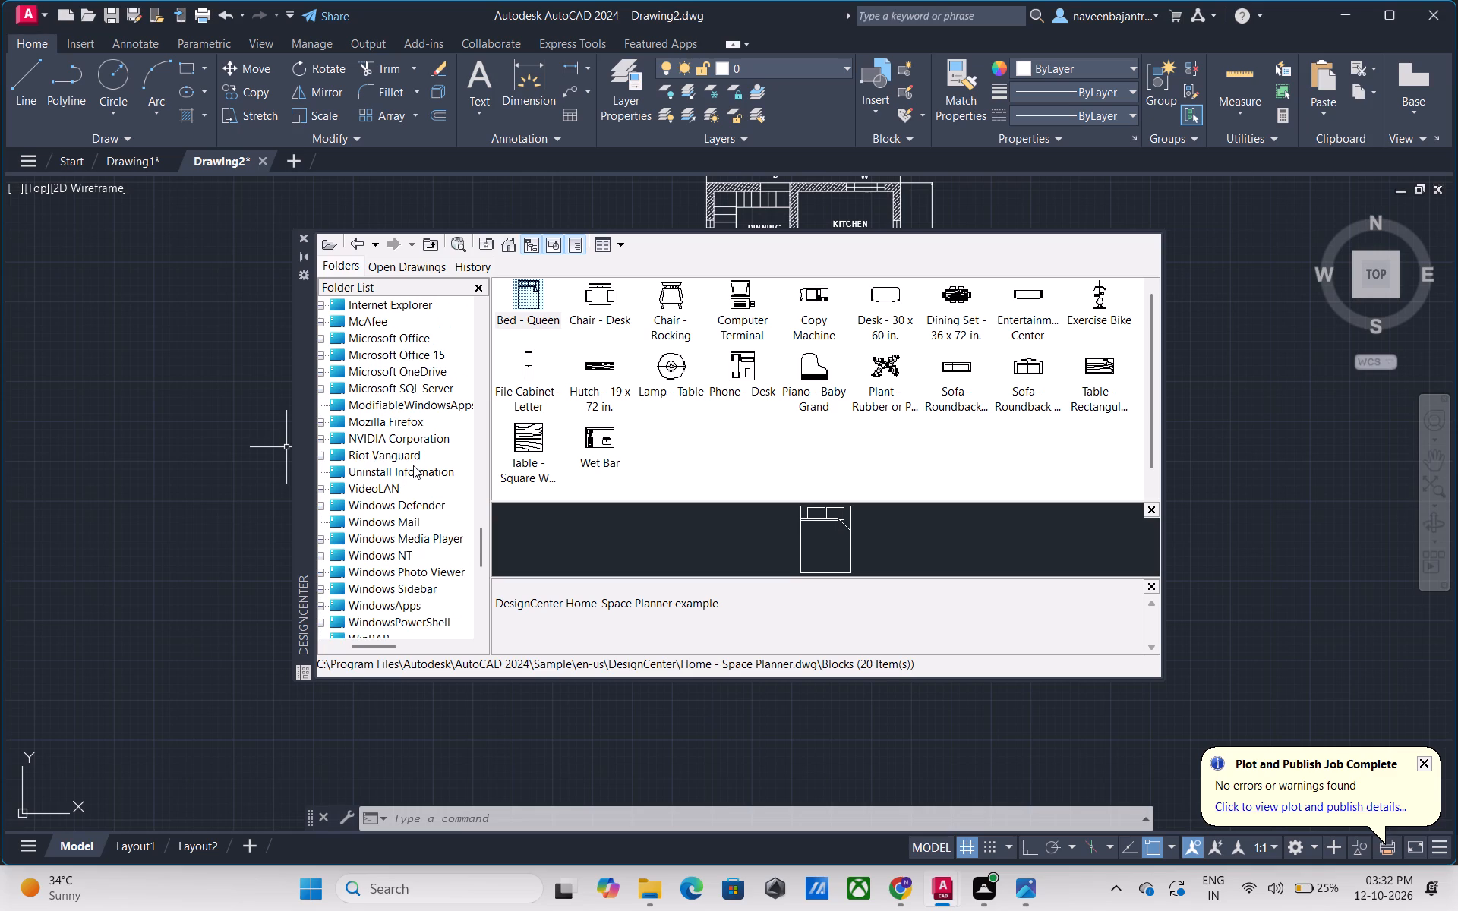
{"action": "scroll", "coordinate": [413, 465], "scroll_direction": "up", "scroll_amount": 1}
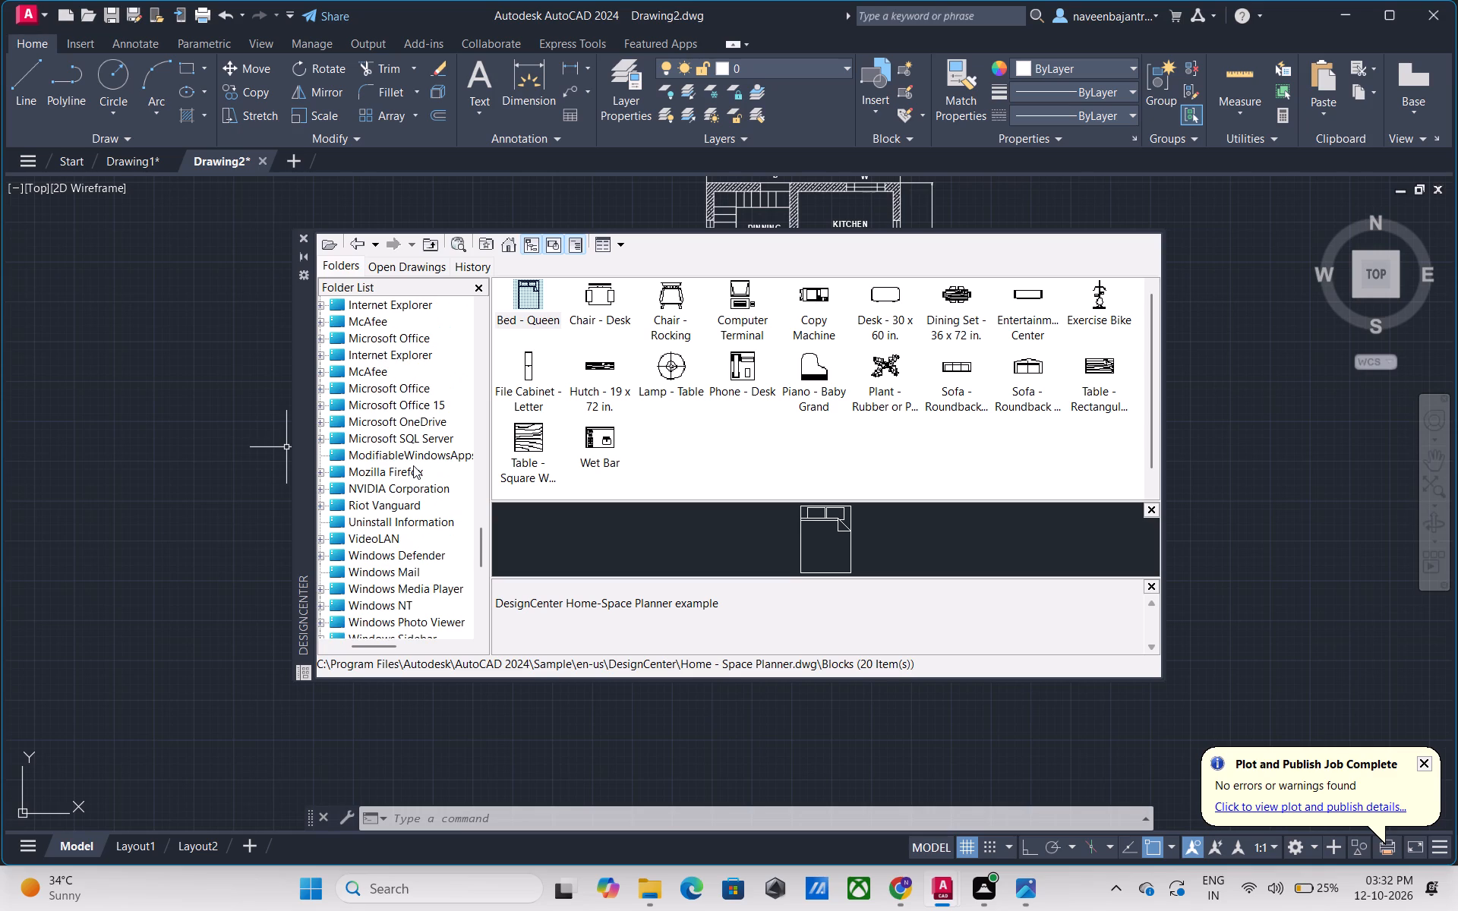
{"action": "scroll", "coordinate": [413, 465], "scroll_direction": "up", "scroll_amount": 2}
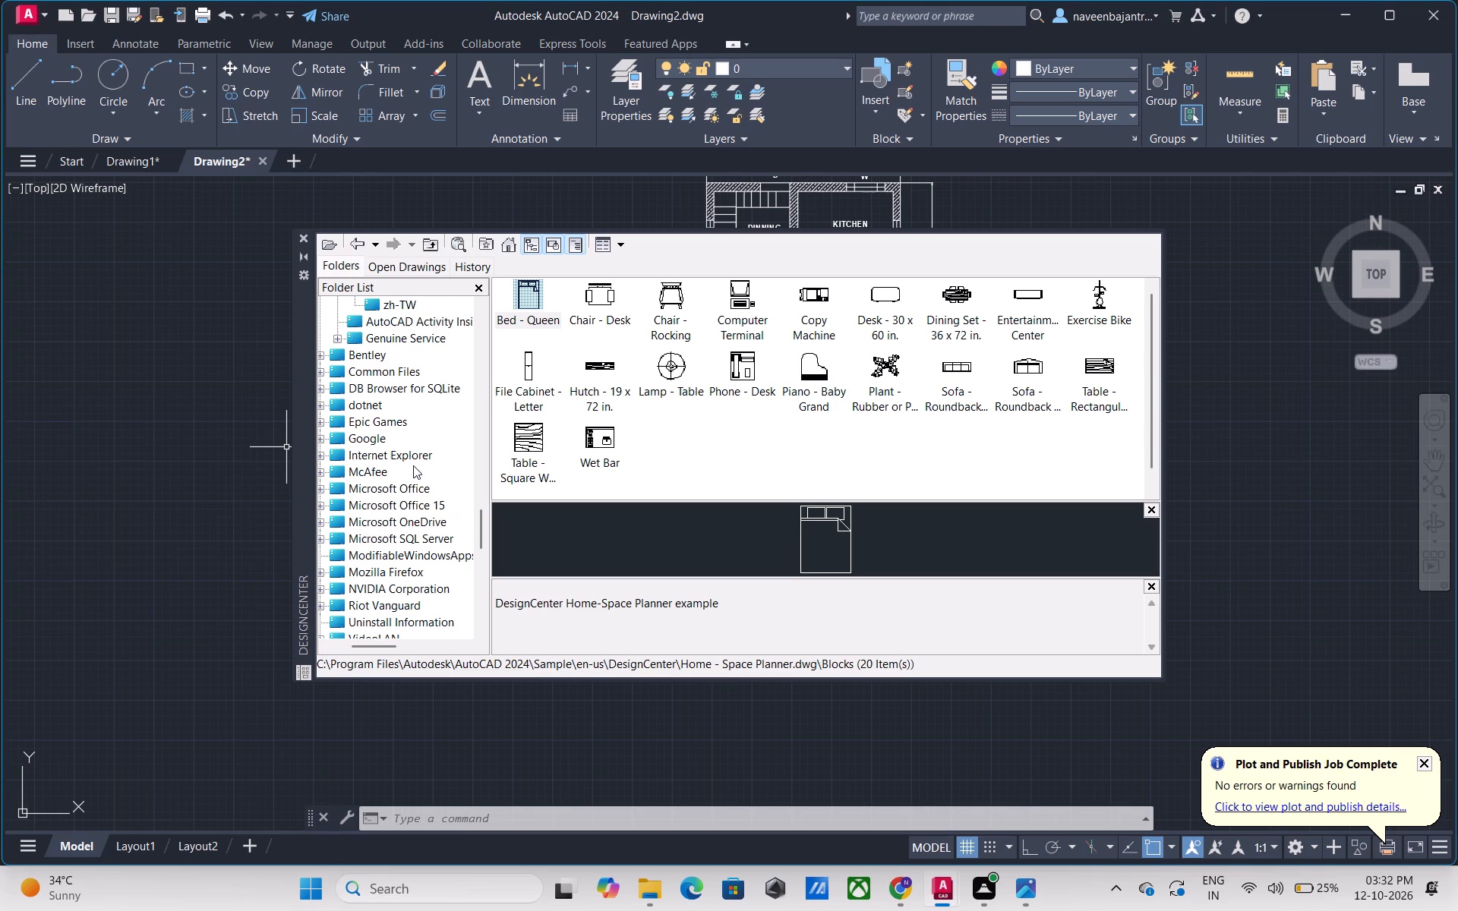
{"action": "scroll", "coordinate": [413, 465], "scroll_direction": "up", "scroll_amount": 1}
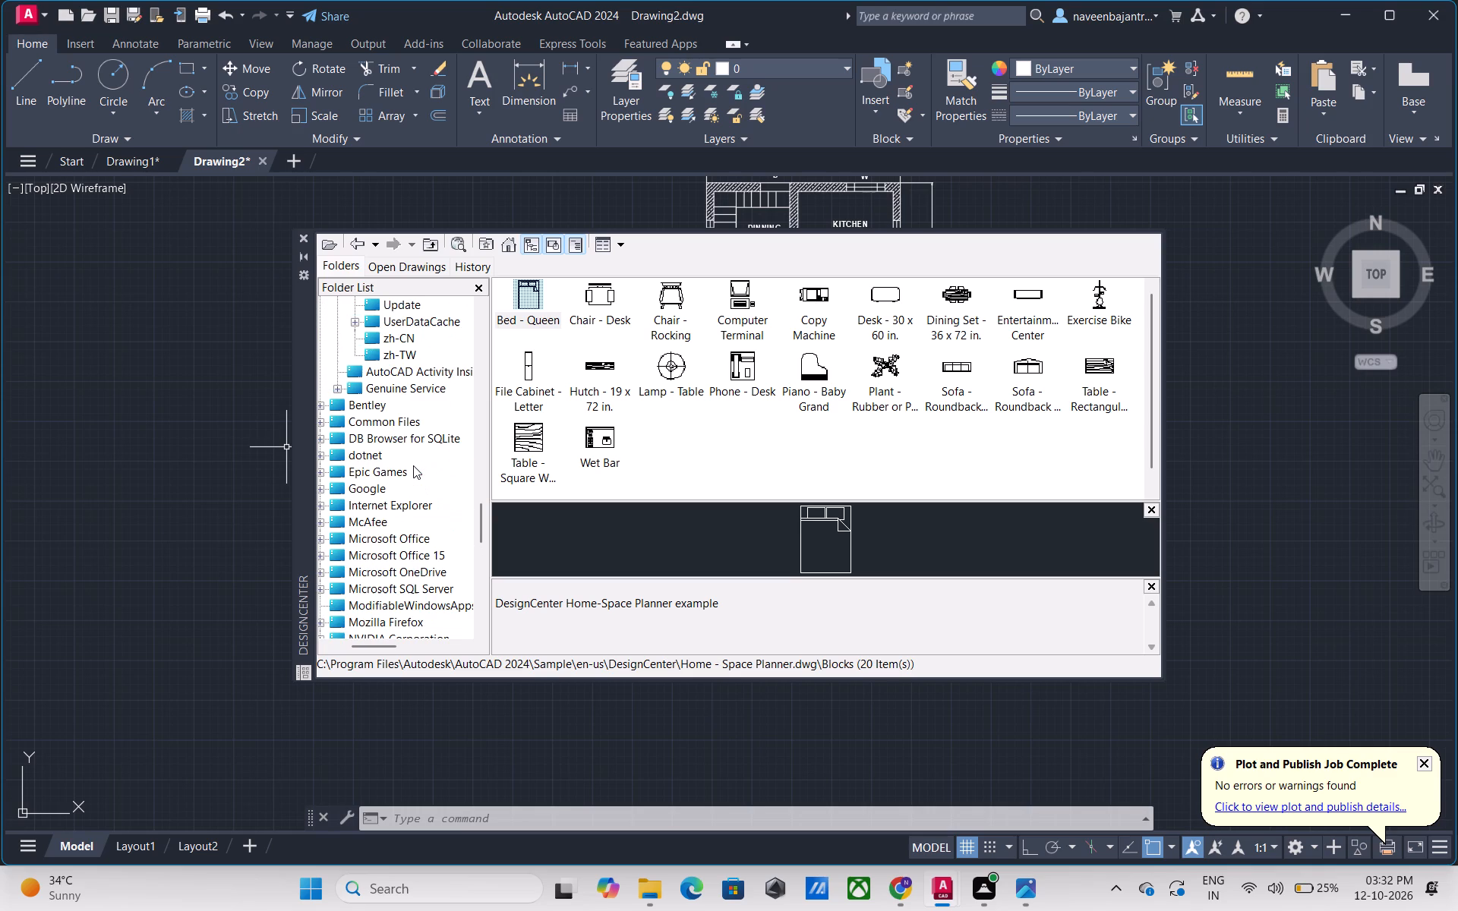
{"action": "scroll", "coordinate": [413, 465], "scroll_direction": "up", "scroll_amount": 1}
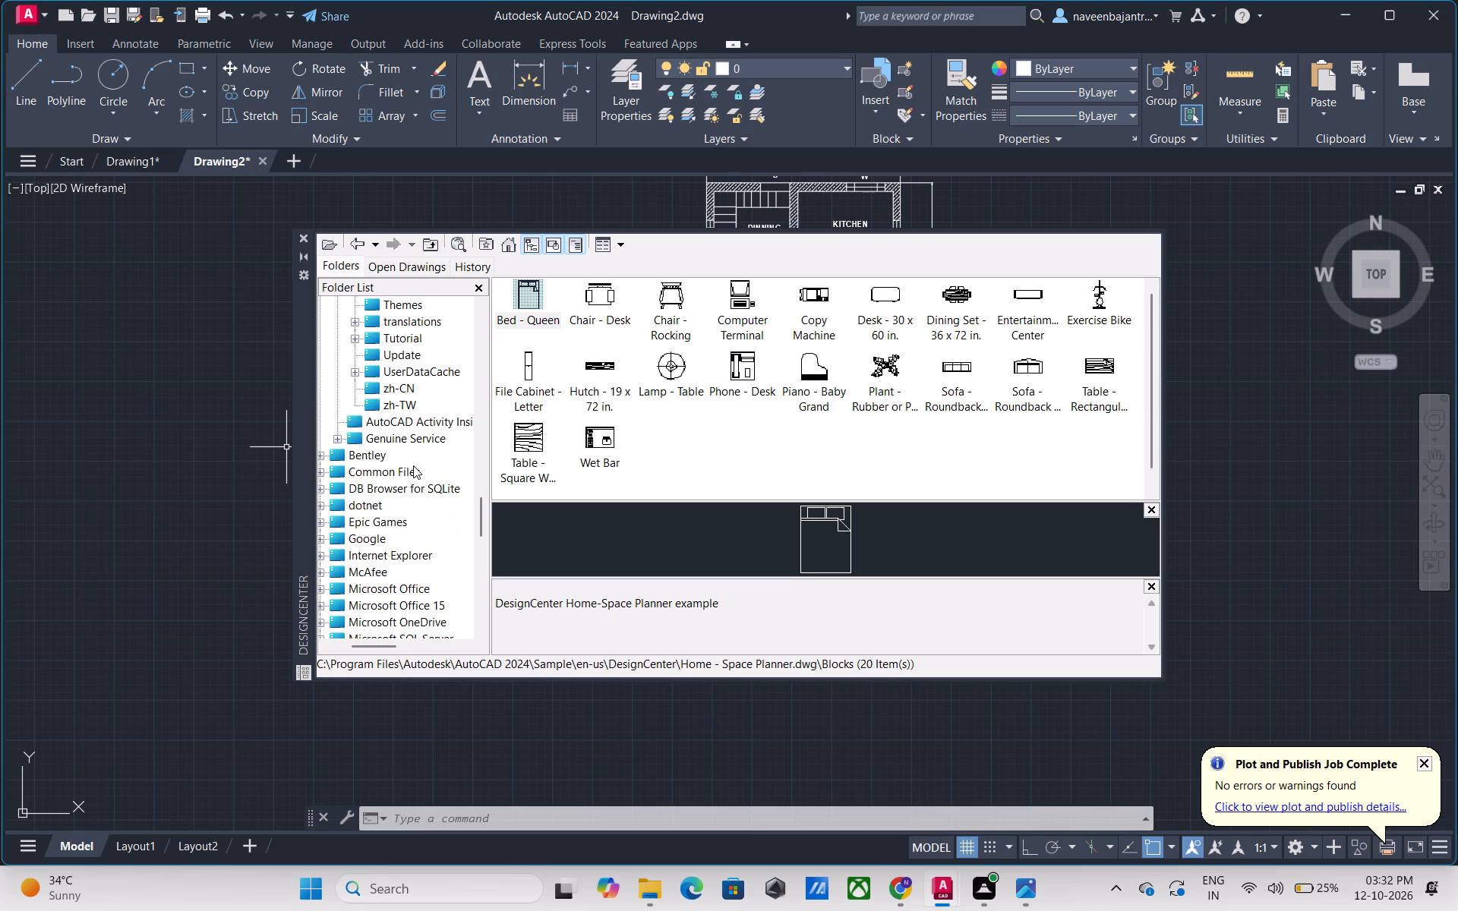
{"action": "scroll", "coordinate": [413, 465], "scroll_direction": "up", "scroll_amount": 2}
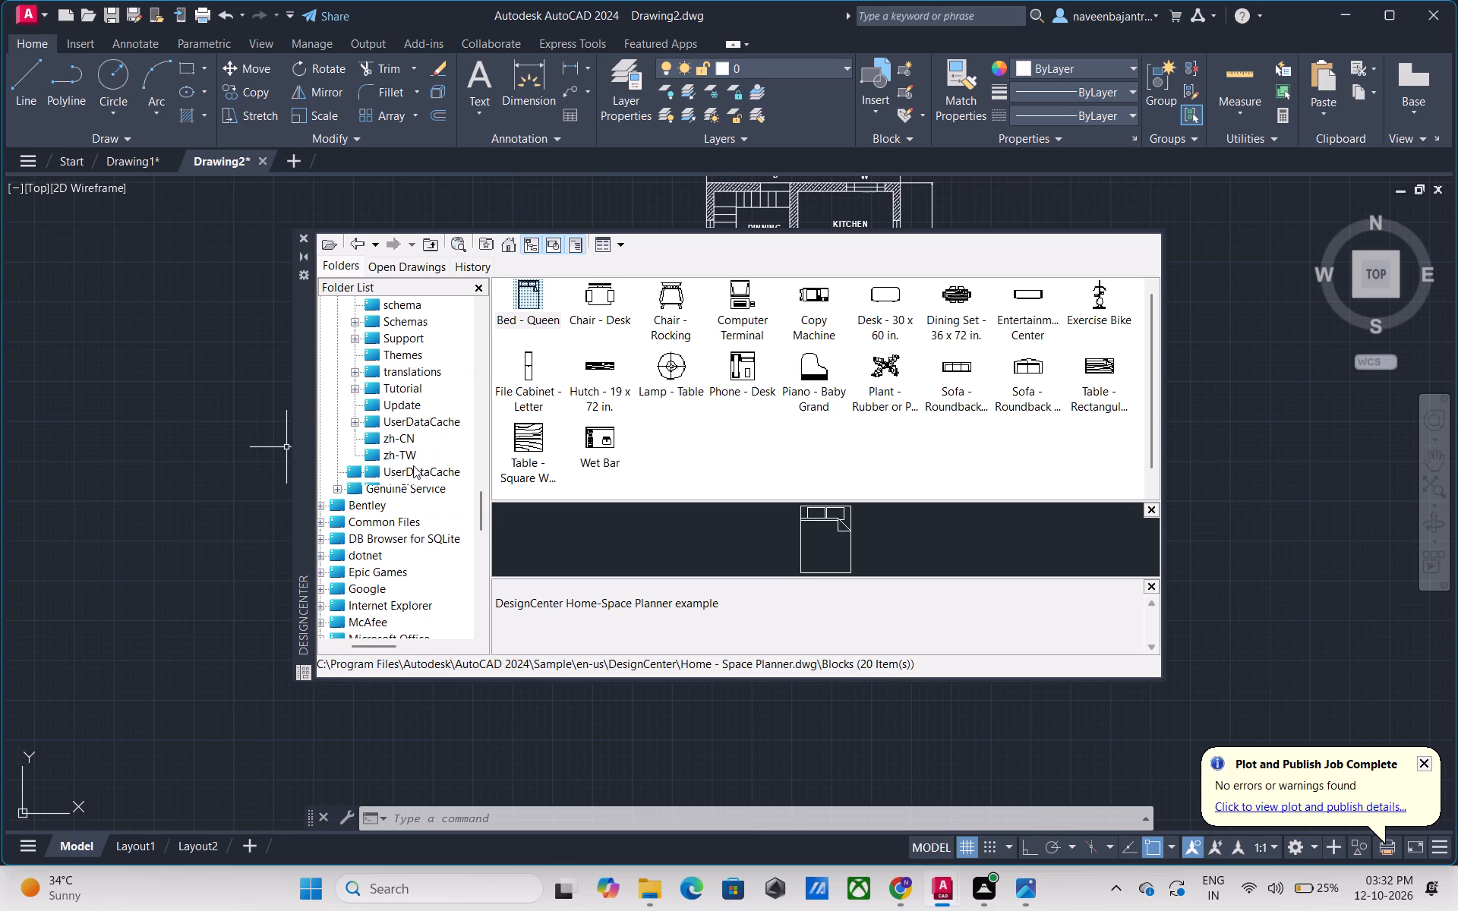
{"action": "scroll", "coordinate": [413, 465], "scroll_direction": "up", "scroll_amount": 1}
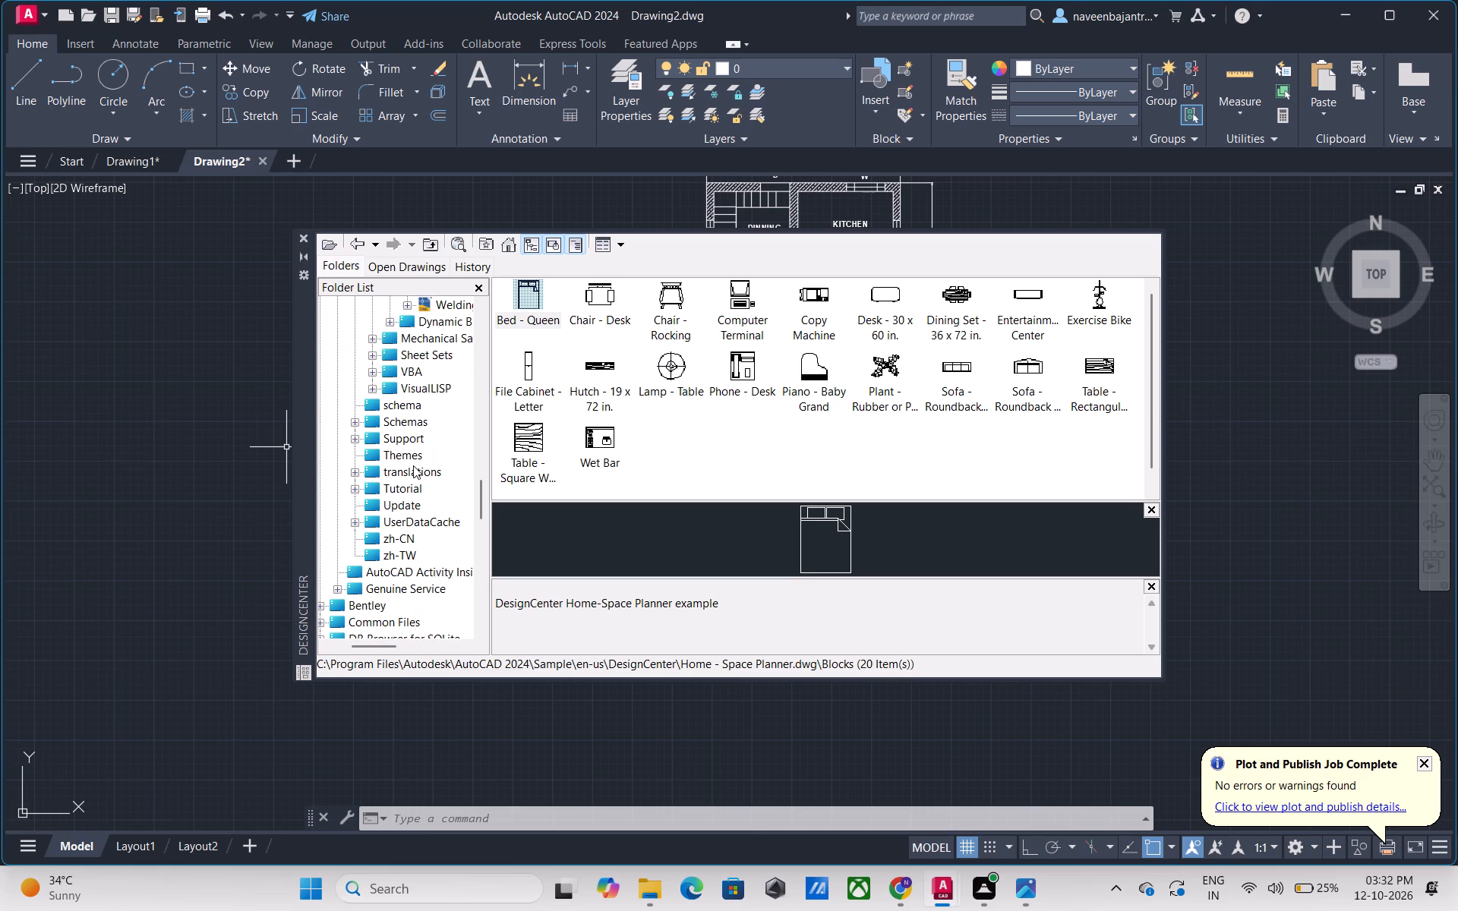
{"action": "scroll", "coordinate": [413, 465], "scroll_direction": "up", "scroll_amount": 1}
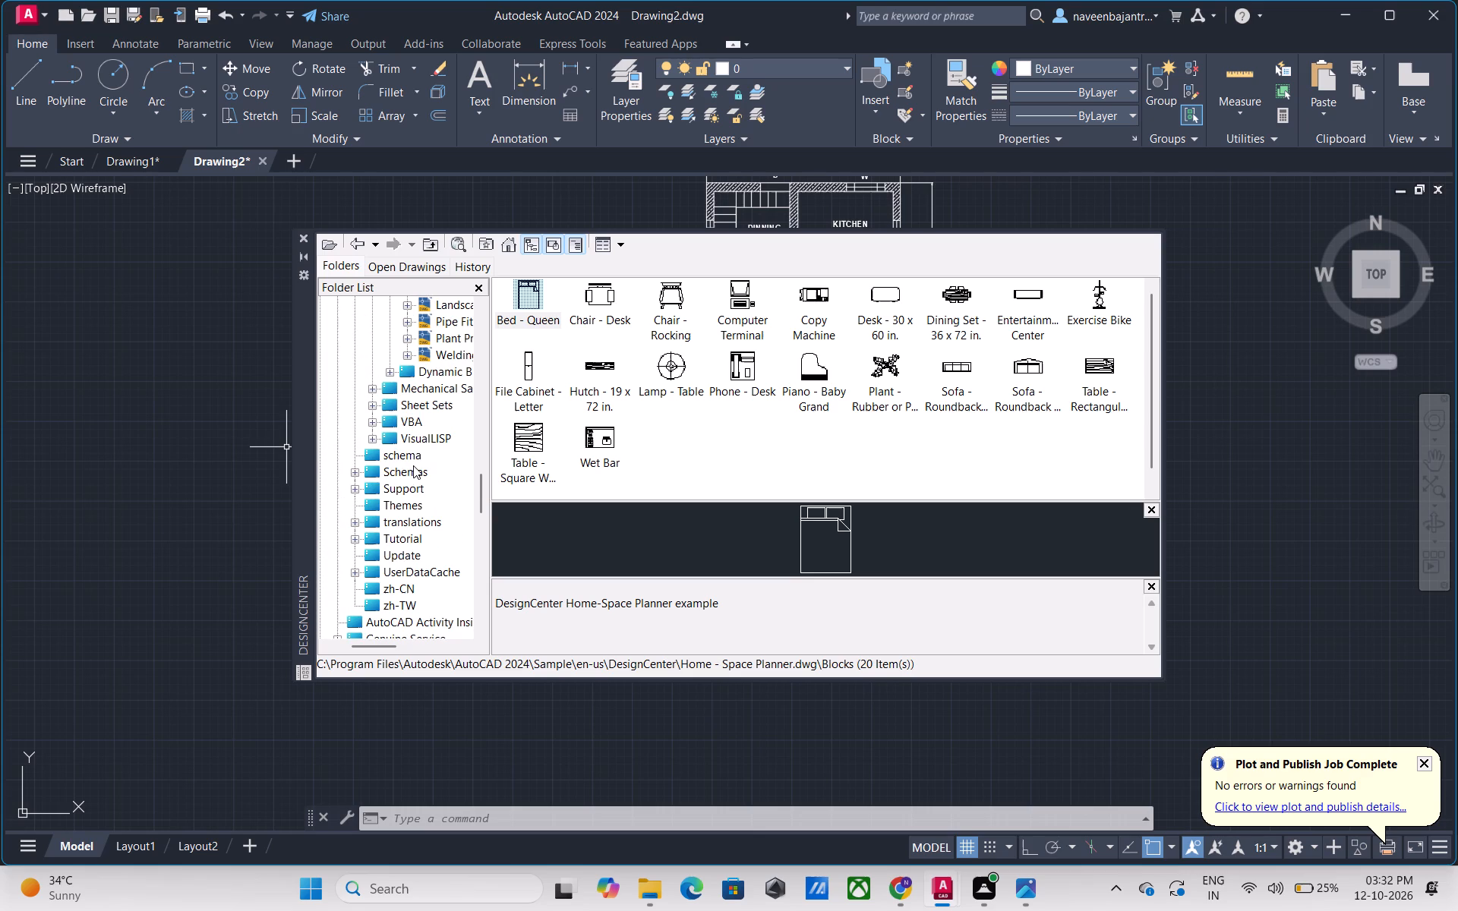
{"action": "scroll", "coordinate": [413, 465], "scroll_direction": "up", "scroll_amount": 1}
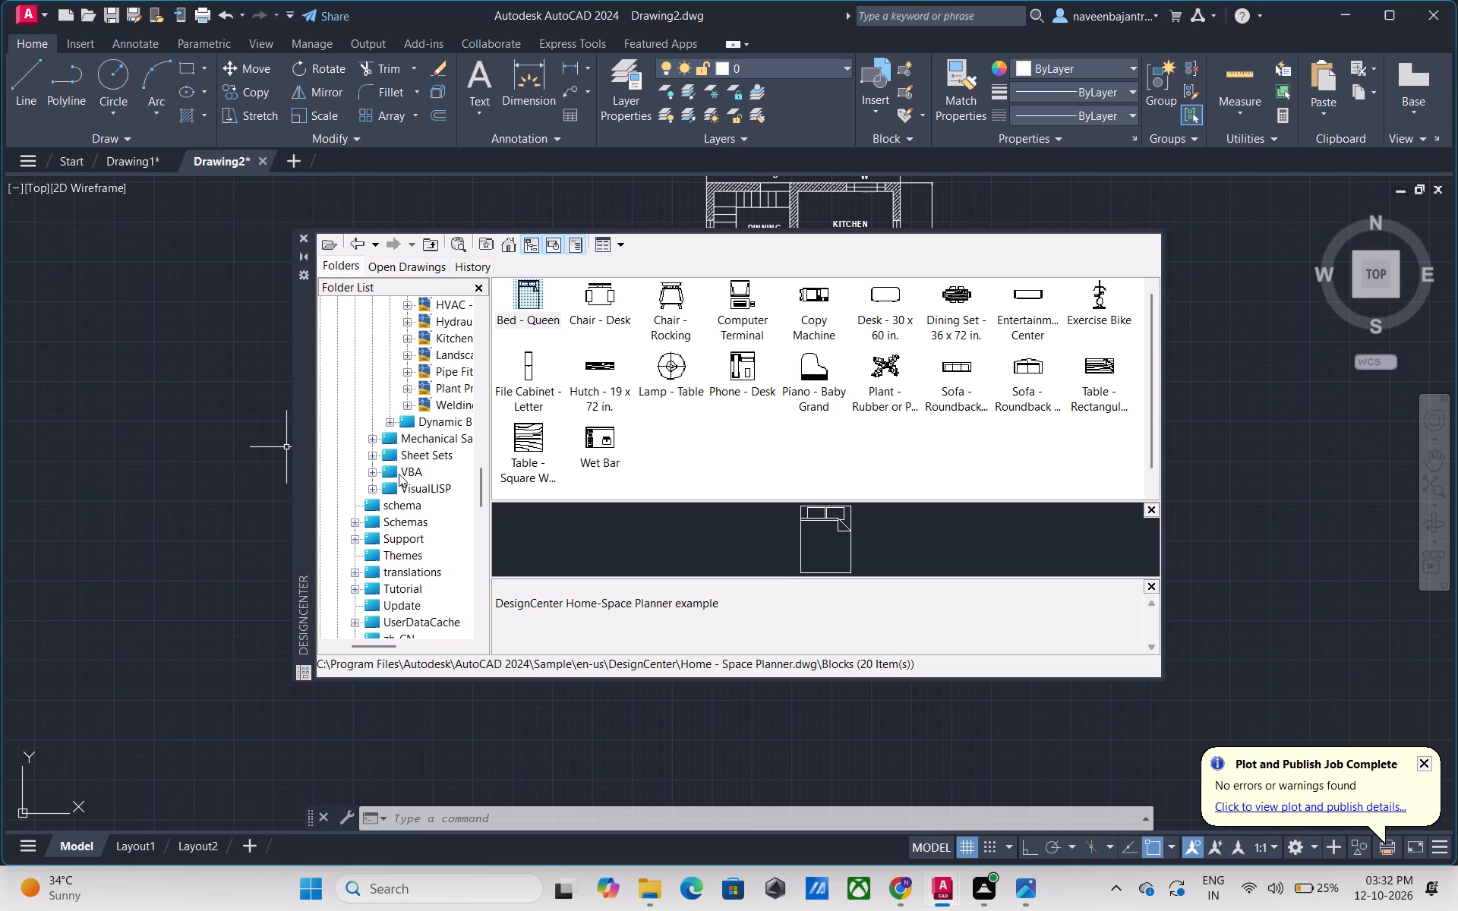
{"action": "scroll", "coordinate": [399, 474], "scroll_direction": "up", "scroll_amount": 1}
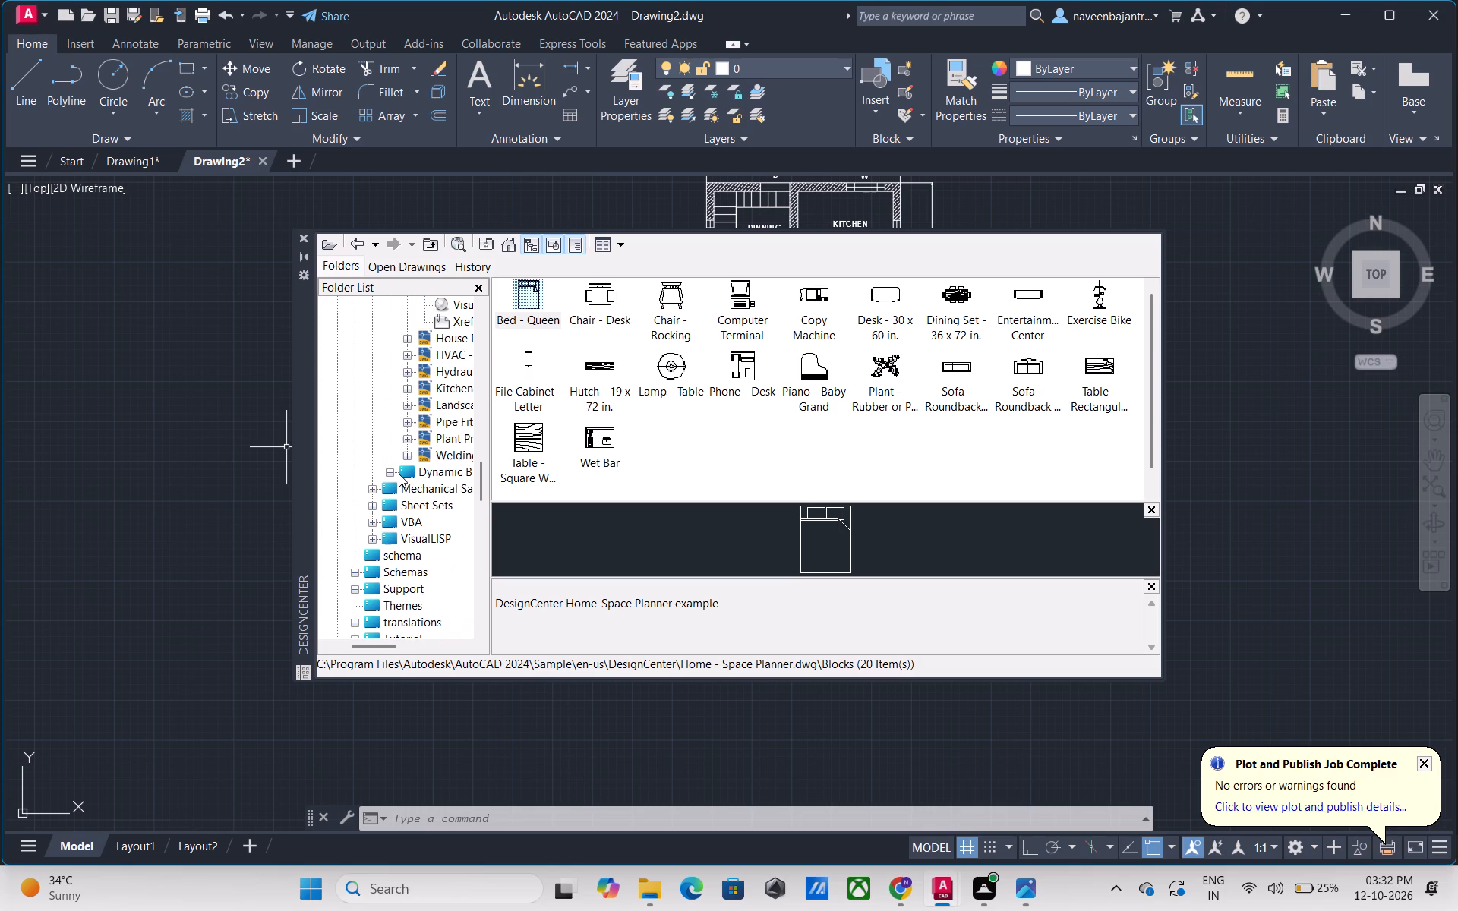
{"action": "scroll", "coordinate": [399, 474], "scroll_direction": "up", "scroll_amount": 1}
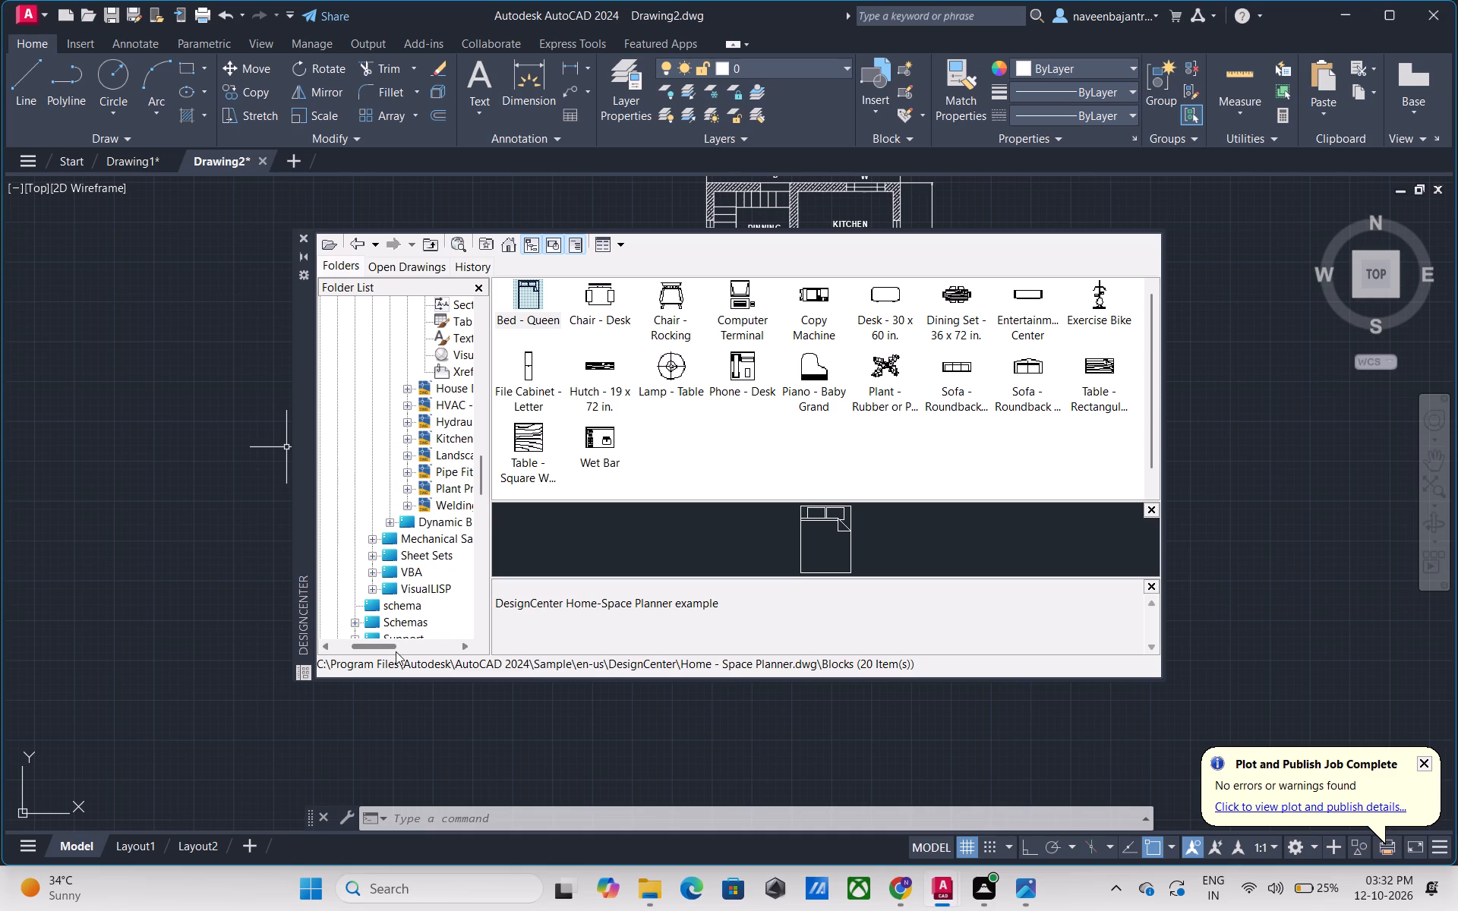
{"action": "left_click_drag", "start_coordinate": [390, 644], "coordinate": [400, 644]}
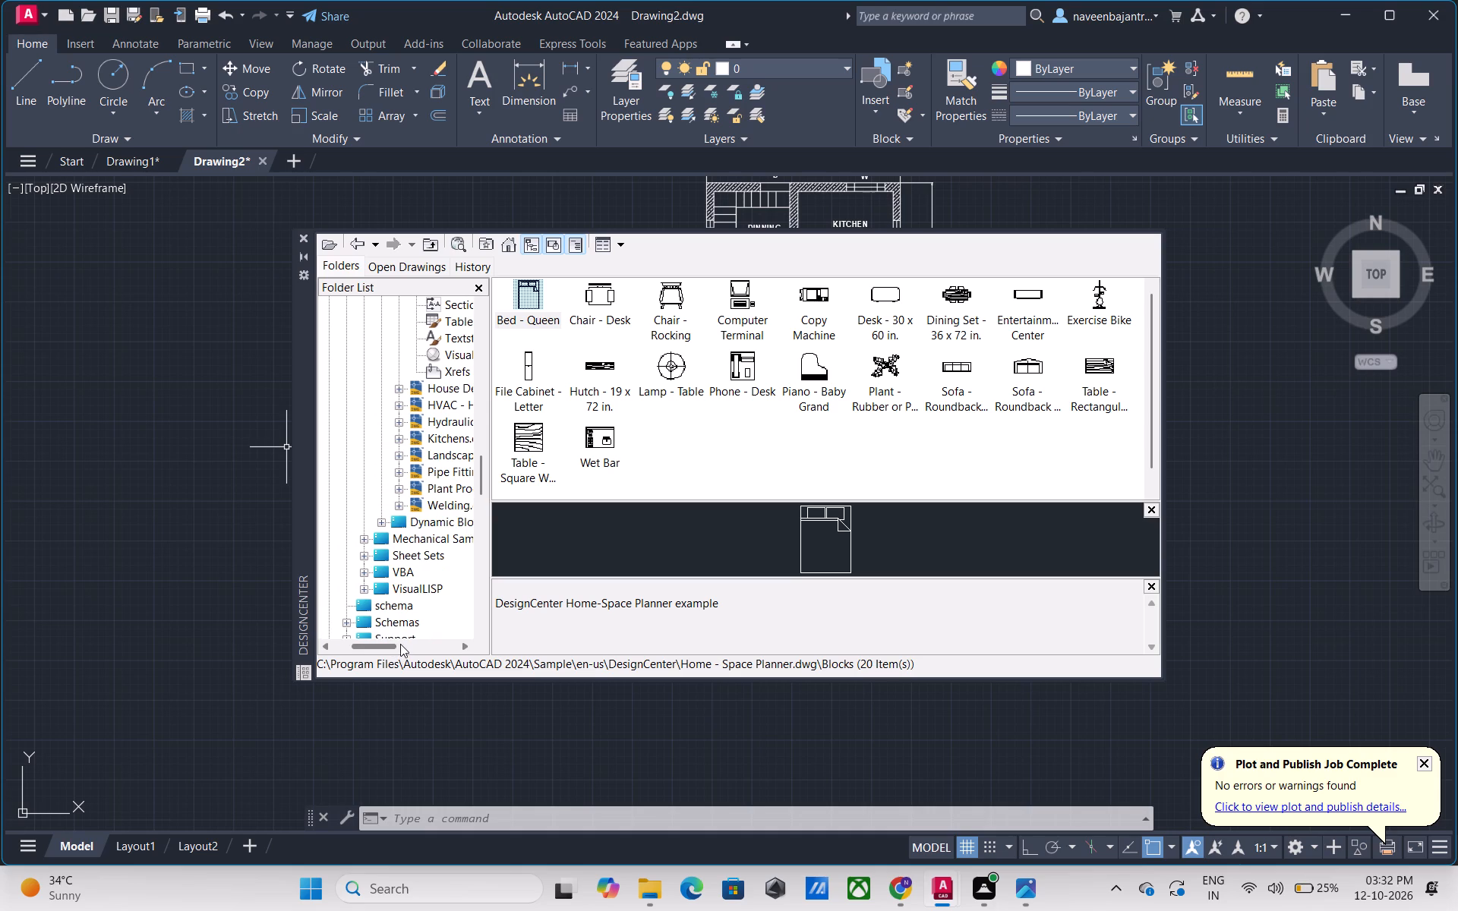
{"action": "left_click_drag", "start_coordinate": [400, 644], "coordinate": [409, 644]}
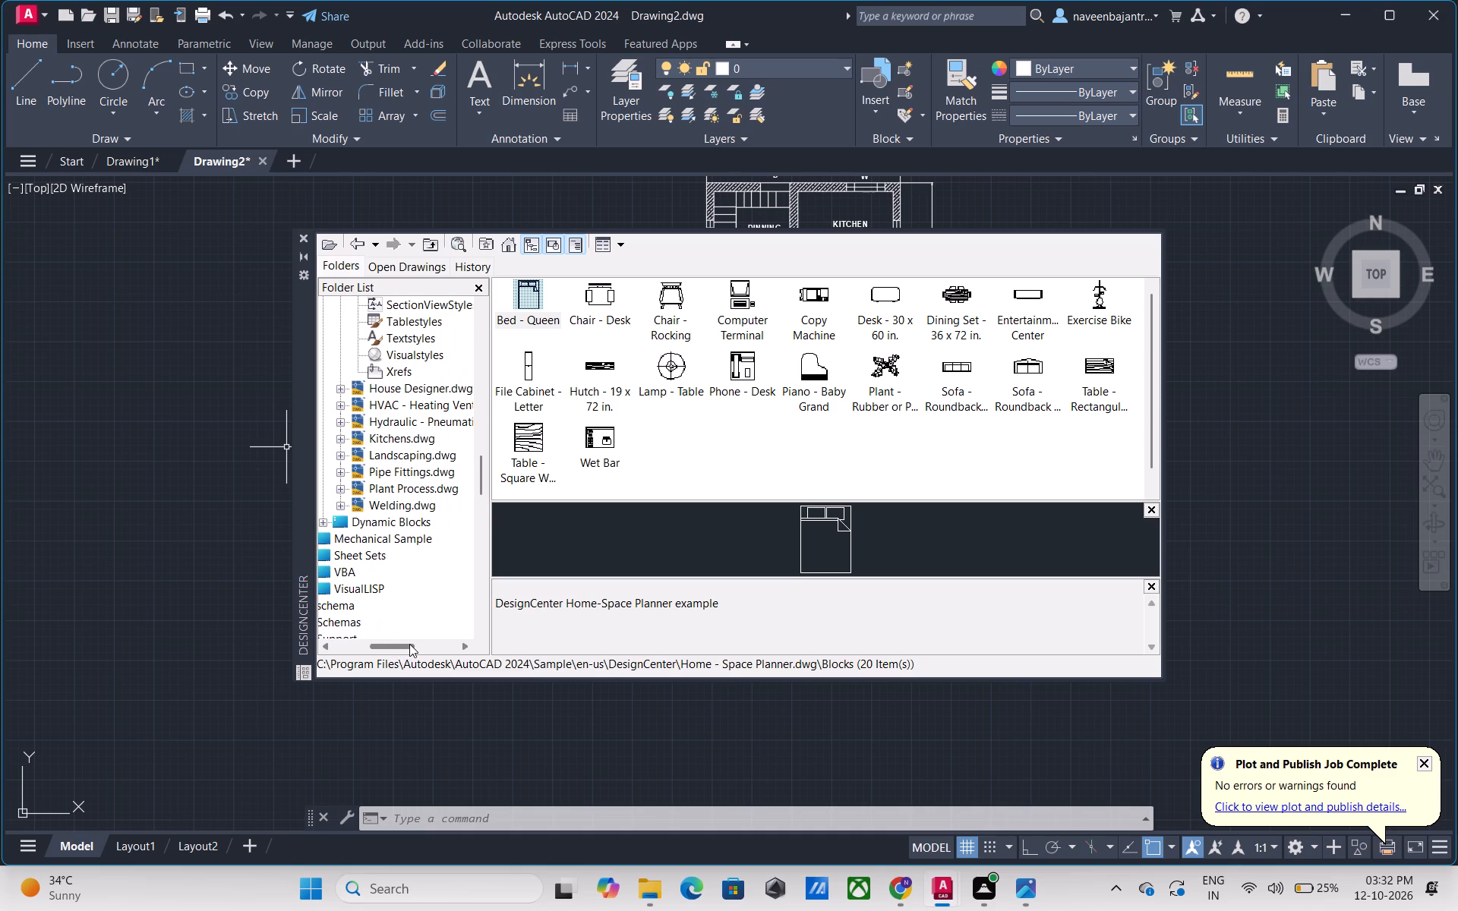
{"action": "left_click_drag", "start_coordinate": [409, 644], "coordinate": [407, 644]}
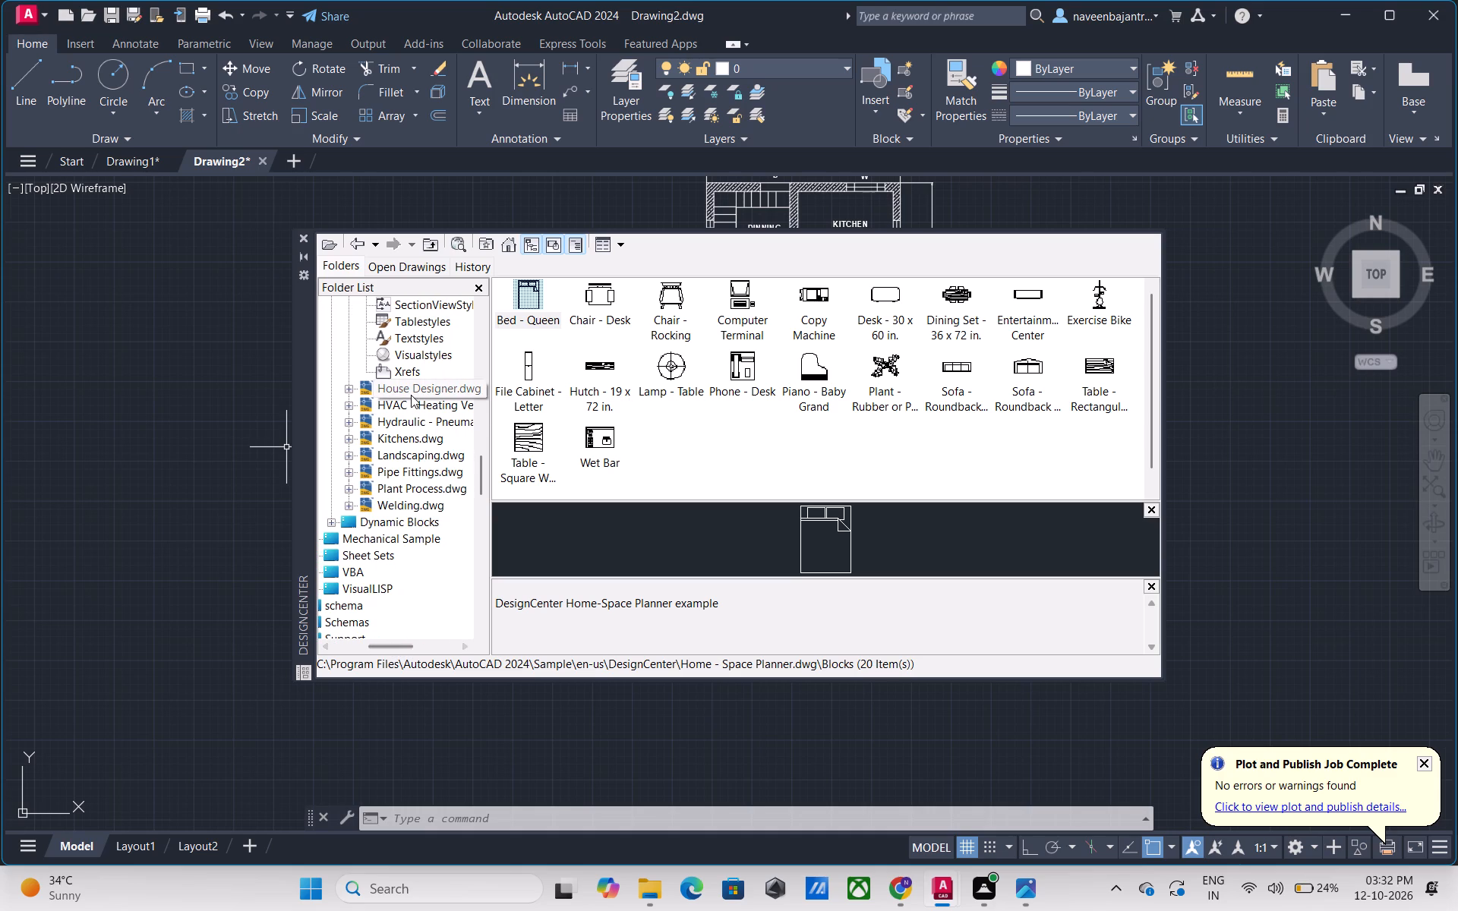
{"action": "scroll", "coordinate": [426, 515], "scroll_direction": "up", "scroll_amount": 1}
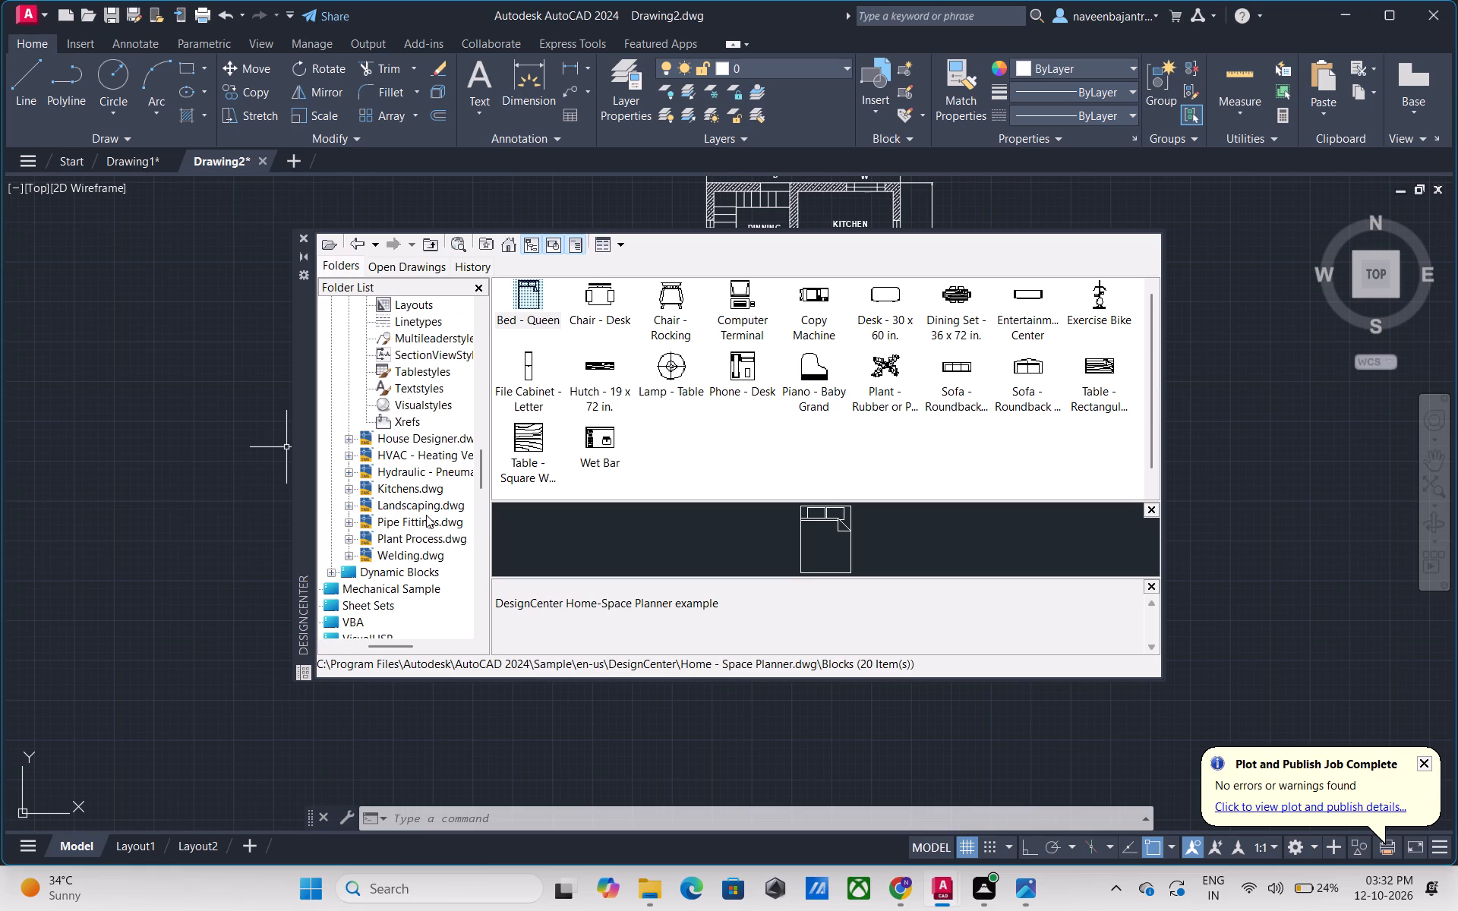
{"action": "scroll", "coordinate": [426, 515], "scroll_direction": "up", "scroll_amount": 1}
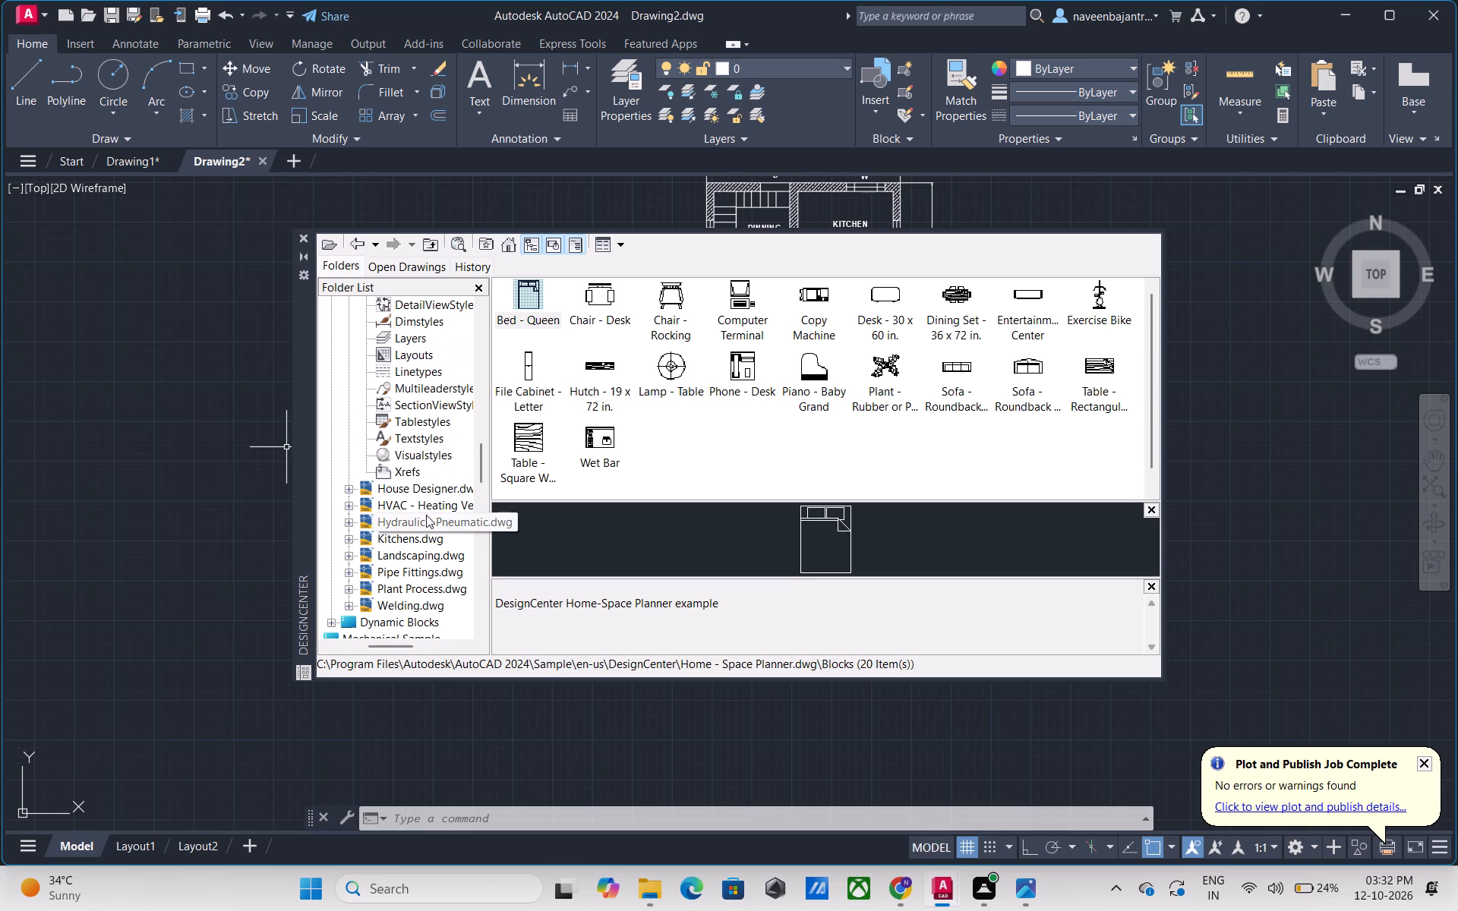
{"action": "scroll", "coordinate": [426, 515], "scroll_direction": "up", "scroll_amount": 2}
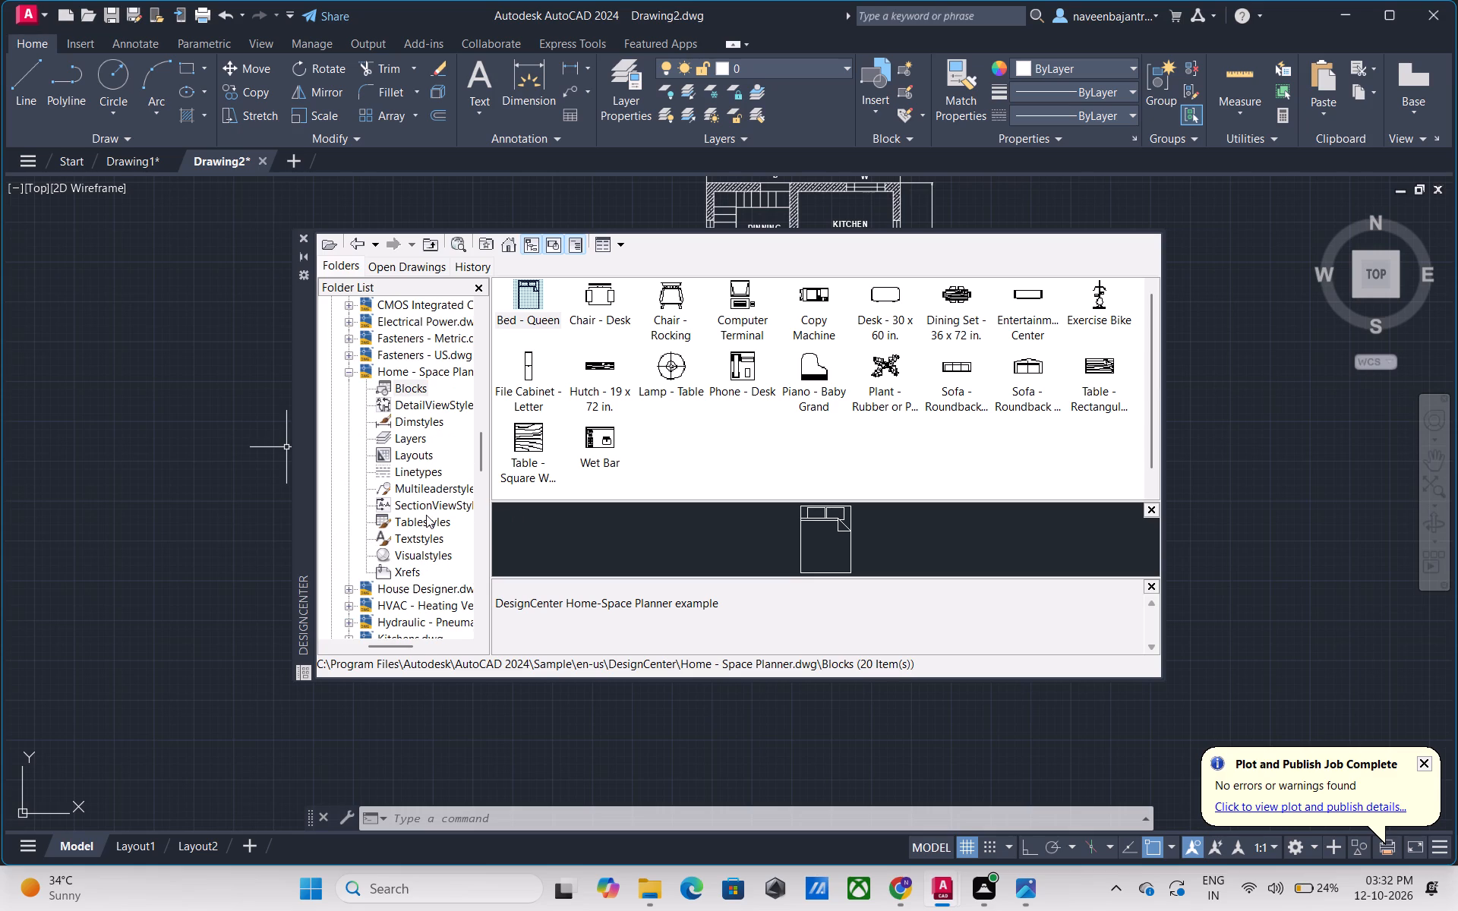
{"action": "scroll", "coordinate": [426, 515], "scroll_direction": "up", "scroll_amount": 1}
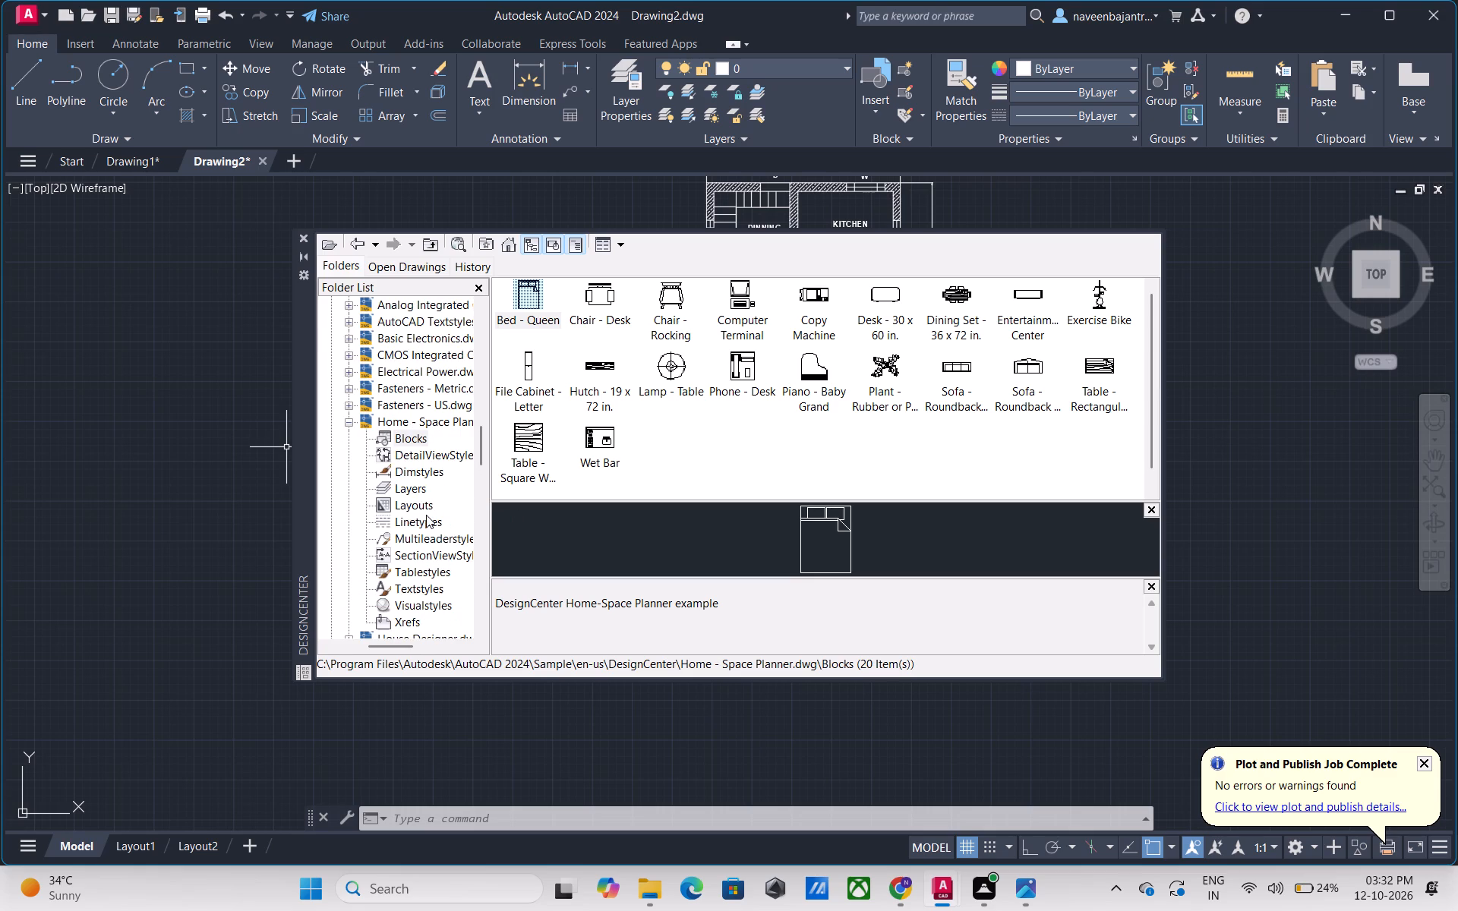
{"action": "scroll", "coordinate": [426, 515], "scroll_direction": "up", "scroll_amount": 2}
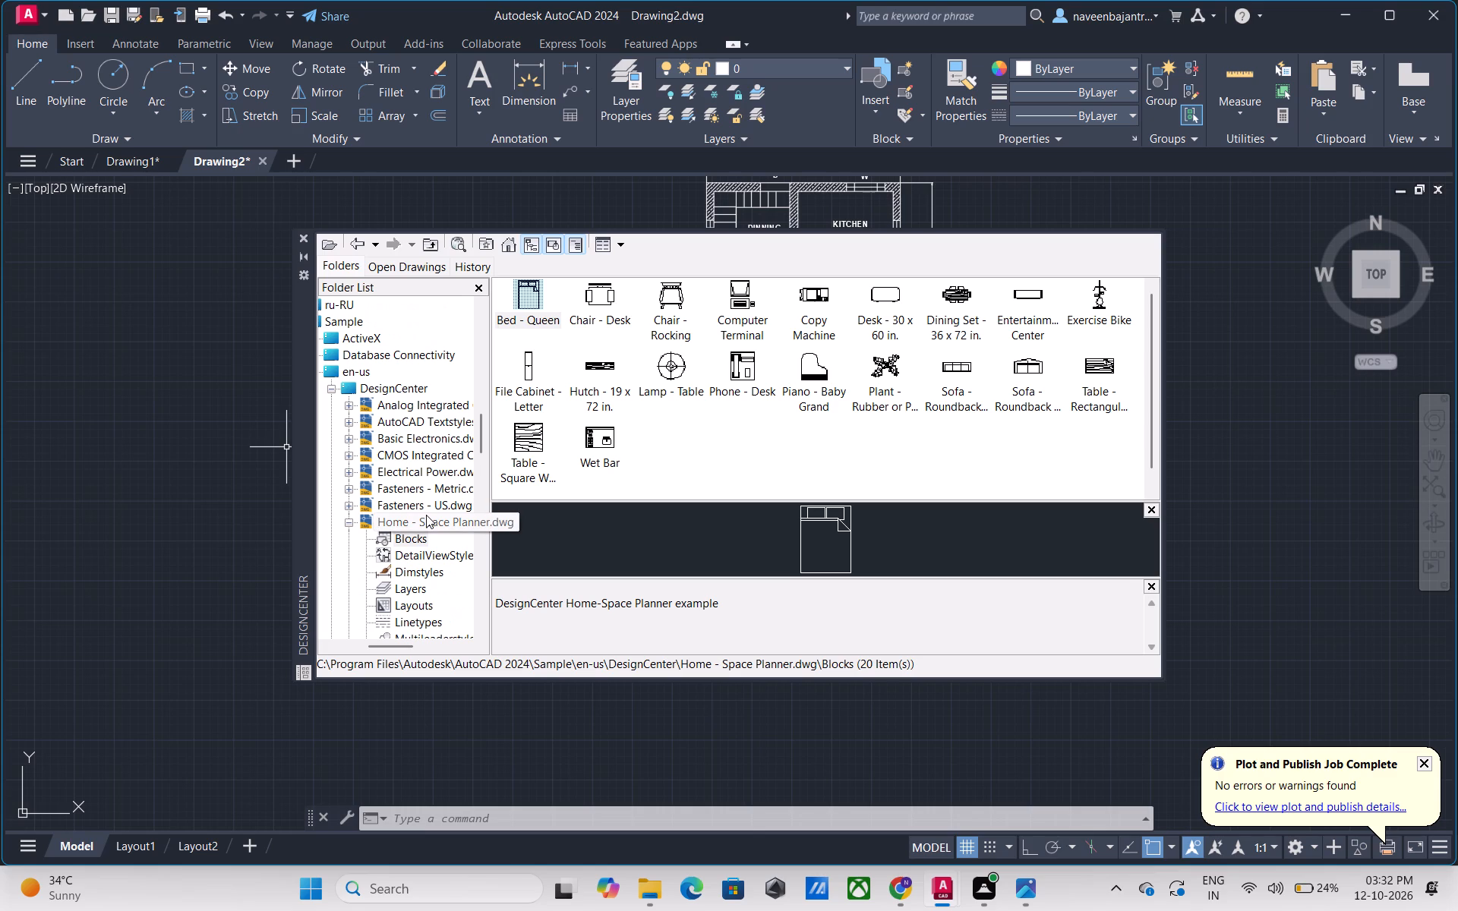
{"action": "scroll", "coordinate": [426, 515], "scroll_direction": "up", "scroll_amount": 1}
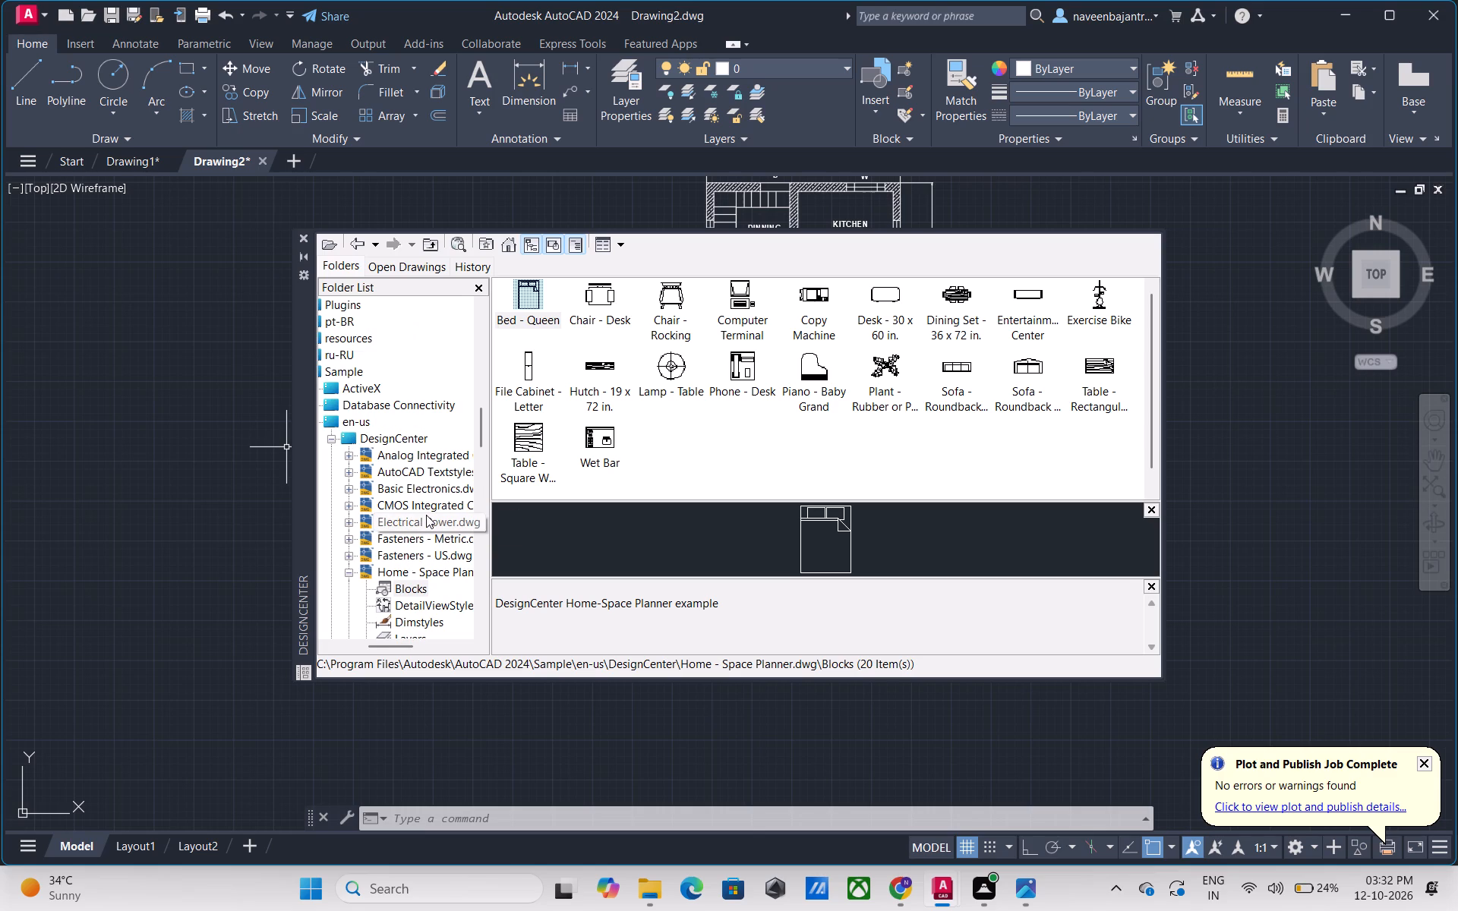
{"action": "scroll", "coordinate": [426, 515], "scroll_direction": "up", "scroll_amount": 3}
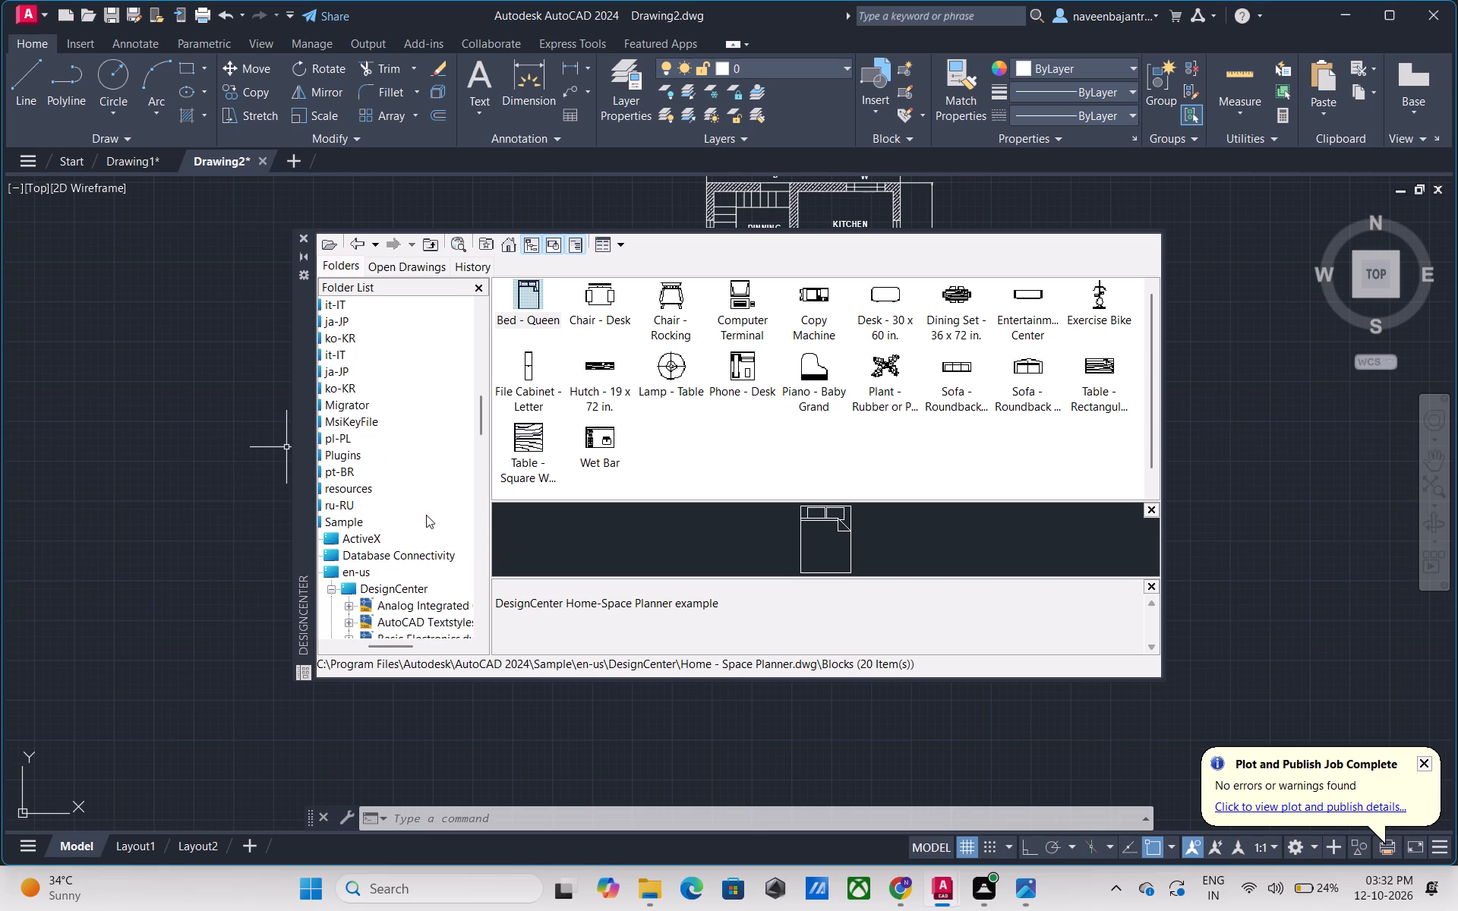
{"action": "scroll", "coordinate": [426, 515], "scroll_direction": "up", "scroll_amount": 2}
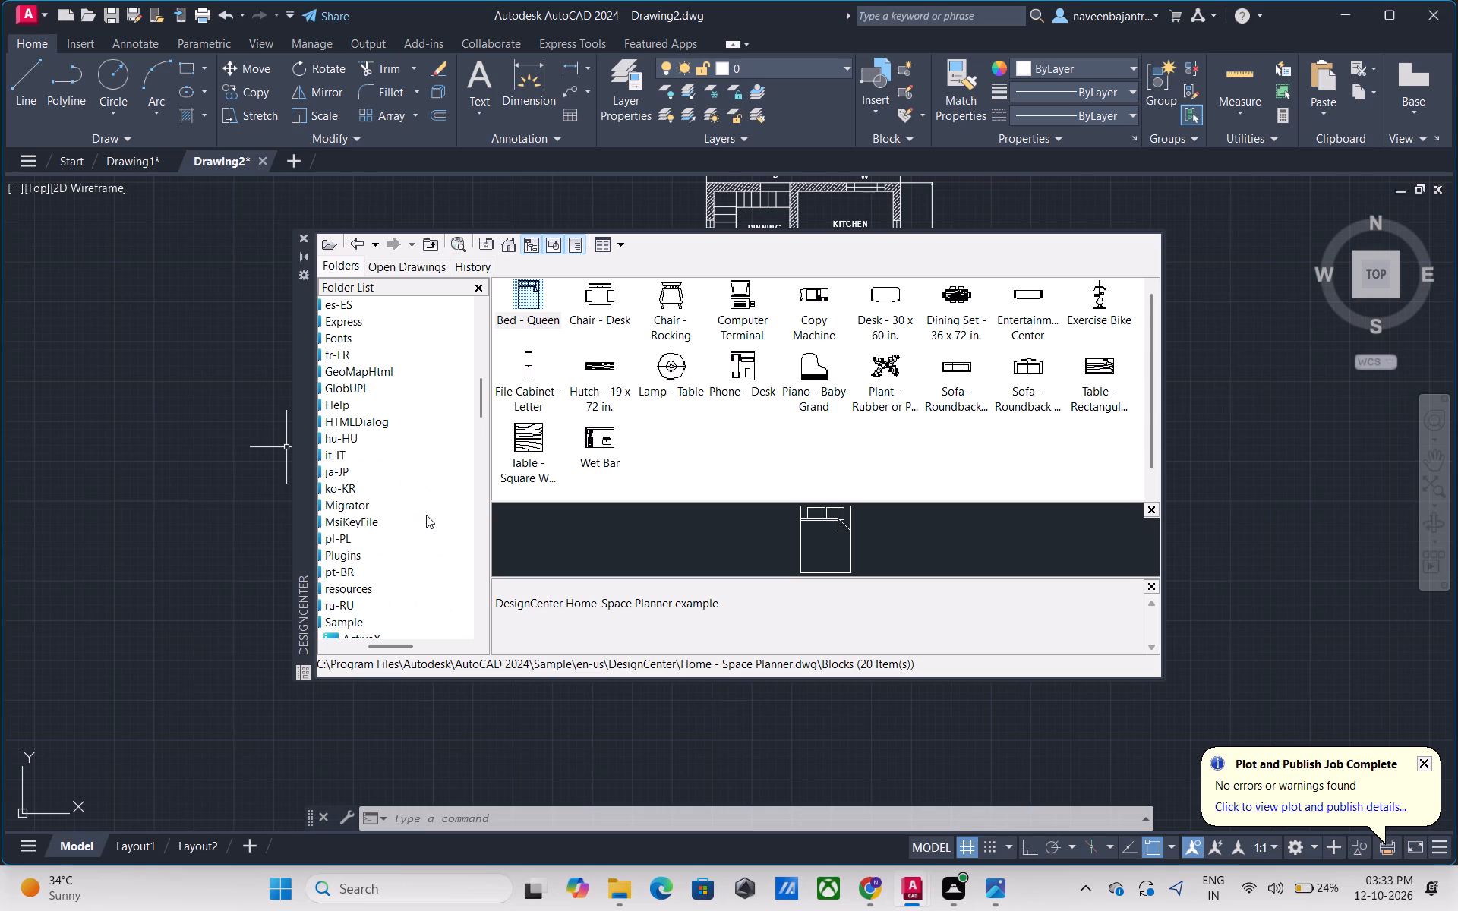
{"action": "scroll", "coordinate": [426, 515], "scroll_direction": "up", "scroll_amount": 2}
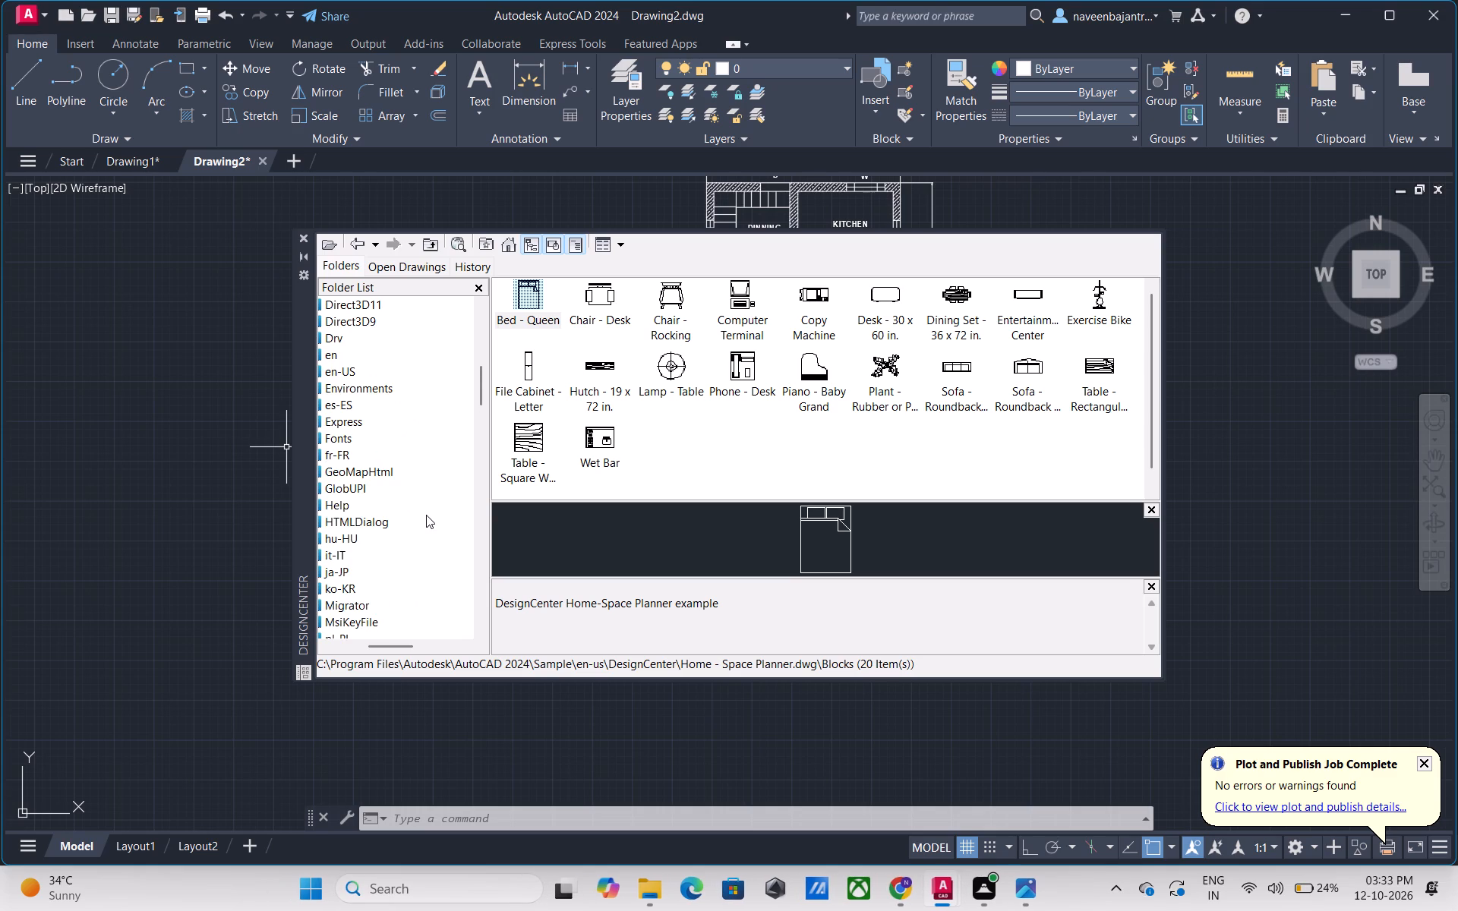
{"action": "scroll", "coordinate": [426, 515], "scroll_direction": "up", "scroll_amount": 1}
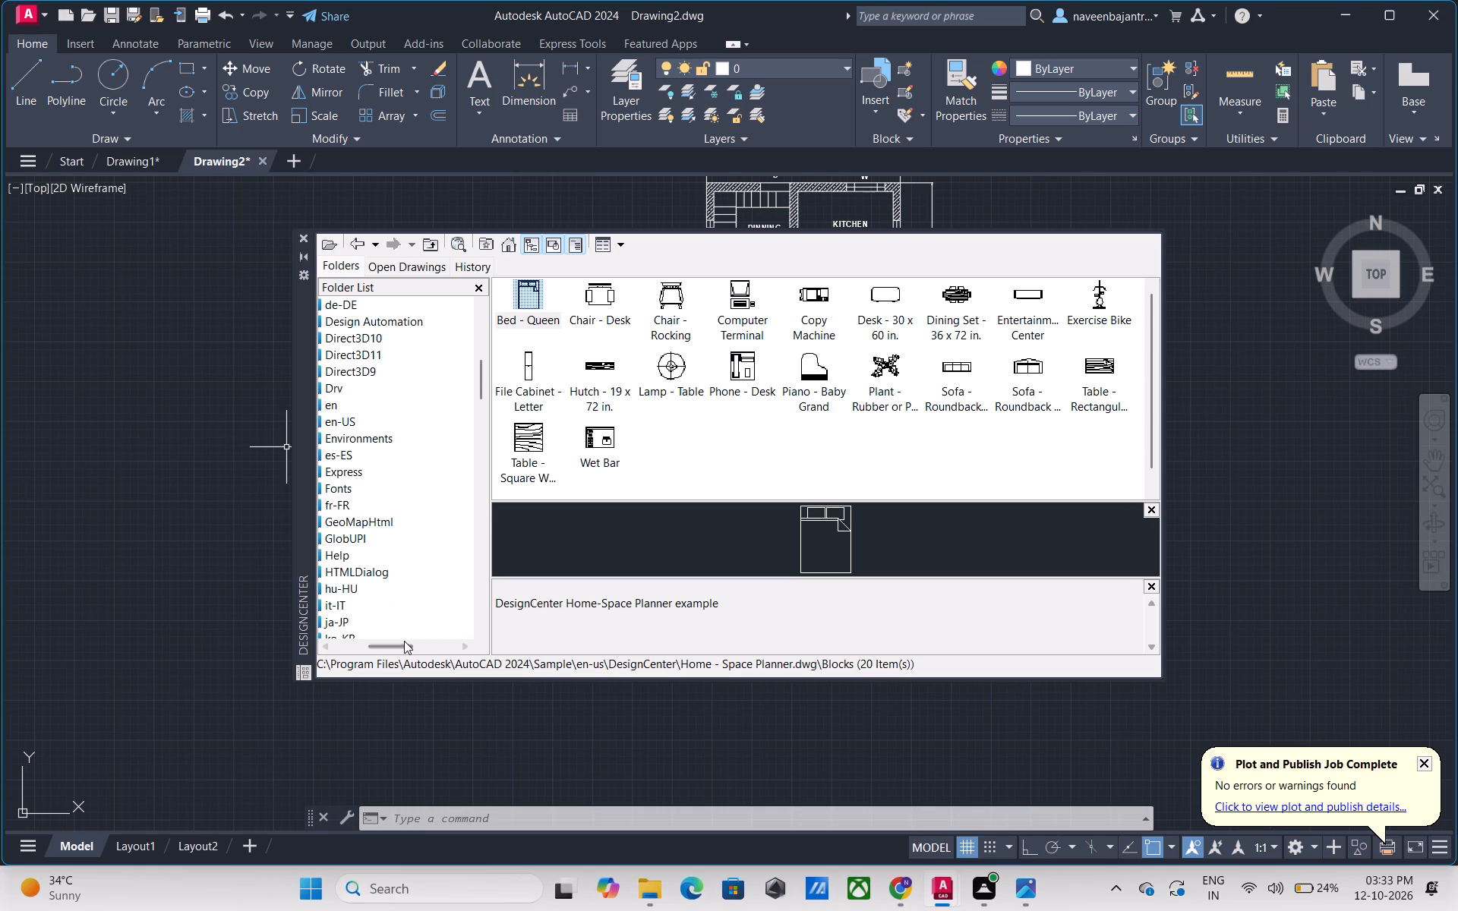
{"action": "left_click_drag", "start_coordinate": [403, 642], "coordinate": [396, 644]}
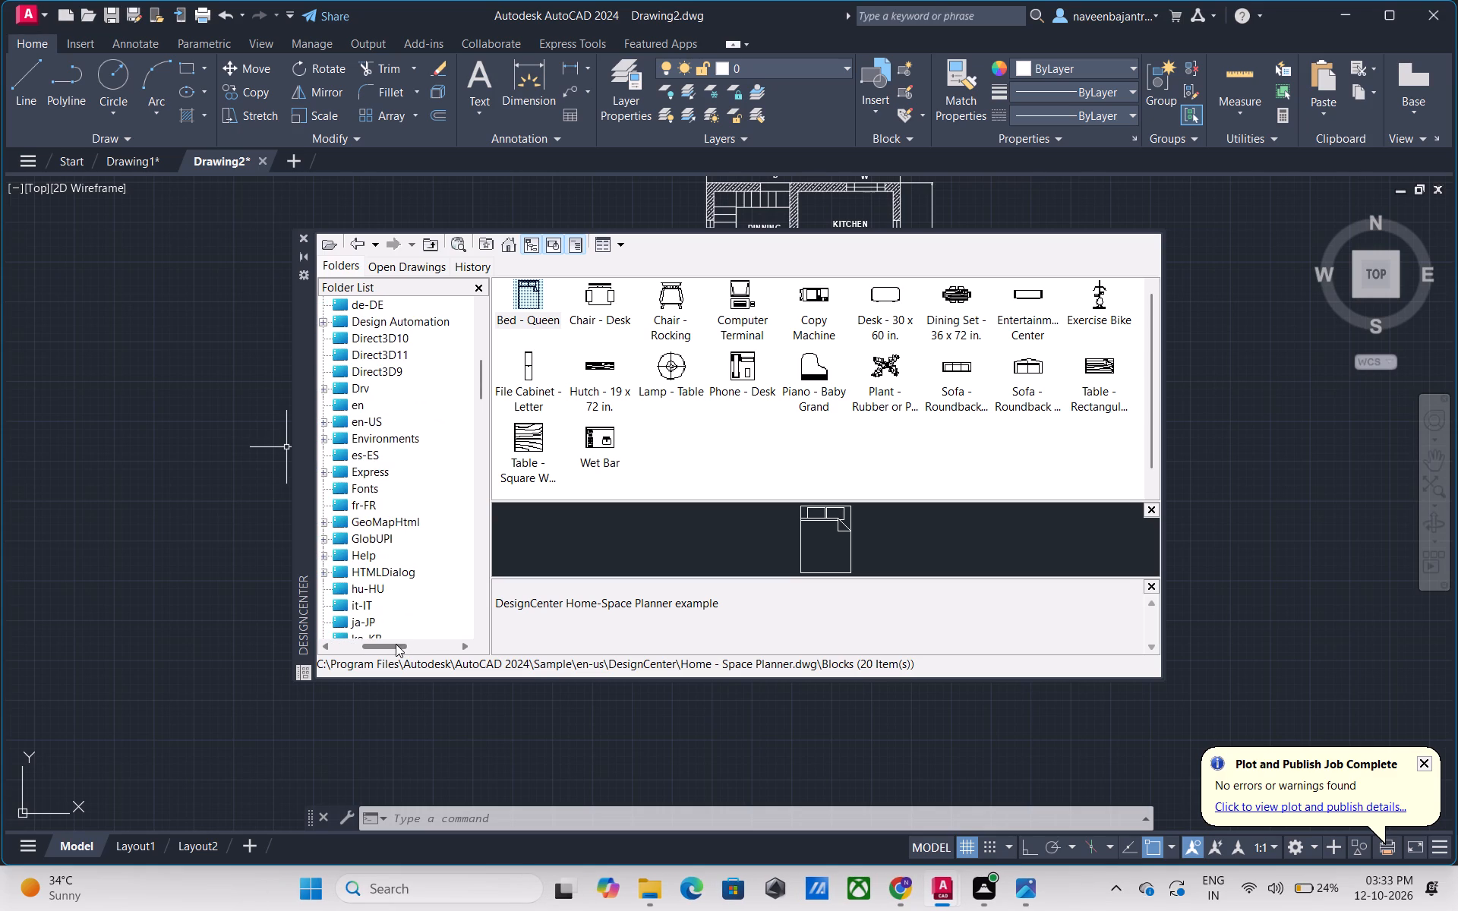
{"action": "left_click_drag", "start_coordinate": [396, 644], "coordinate": [393, 645]}
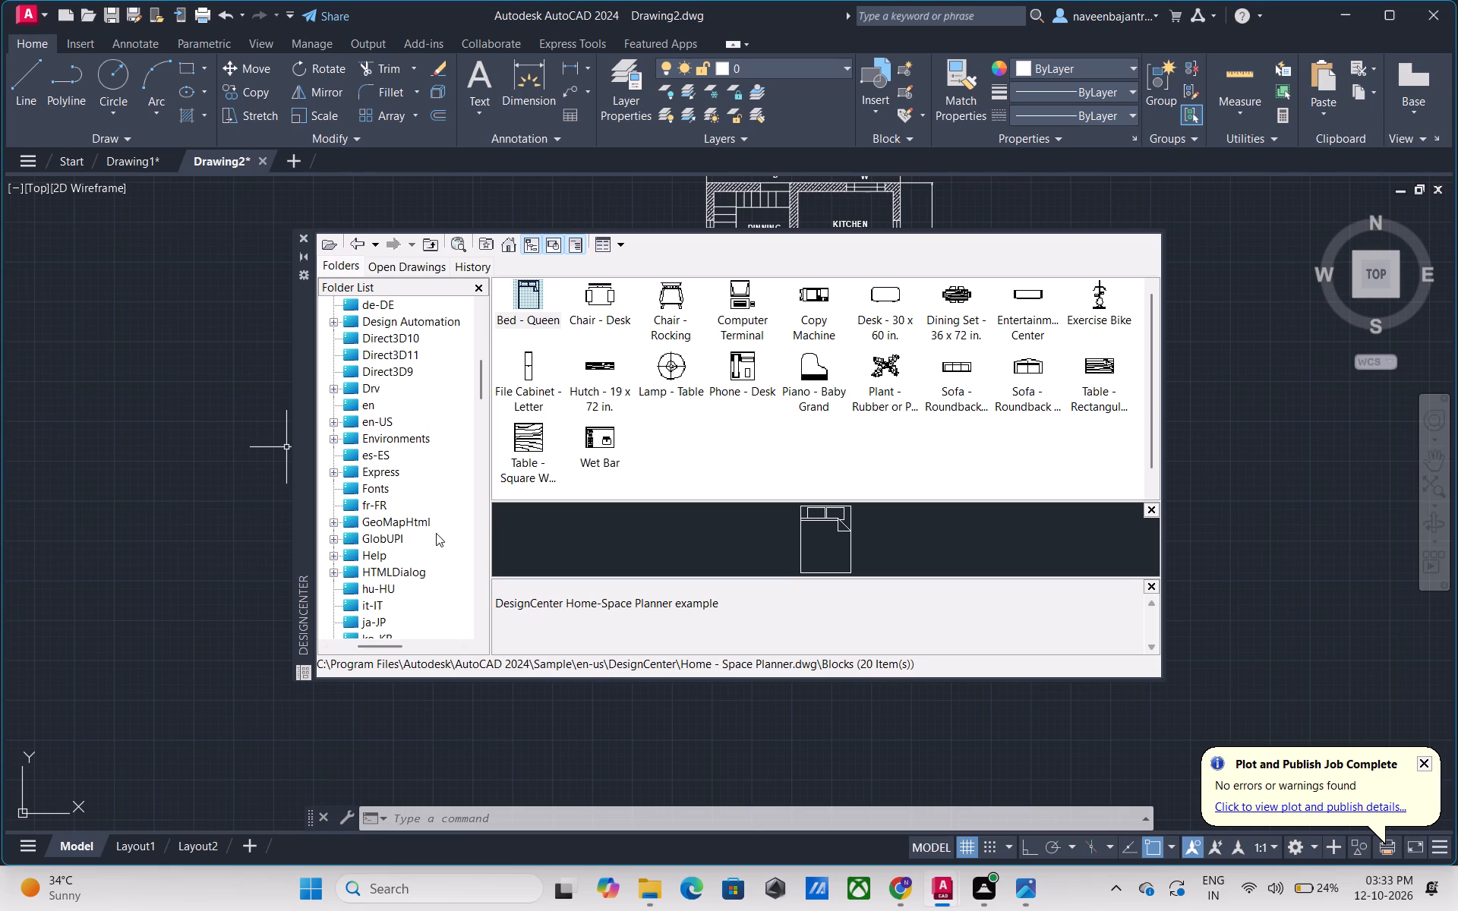
{"action": "scroll", "coordinate": [436, 533], "scroll_direction": "up", "scroll_amount": 1}
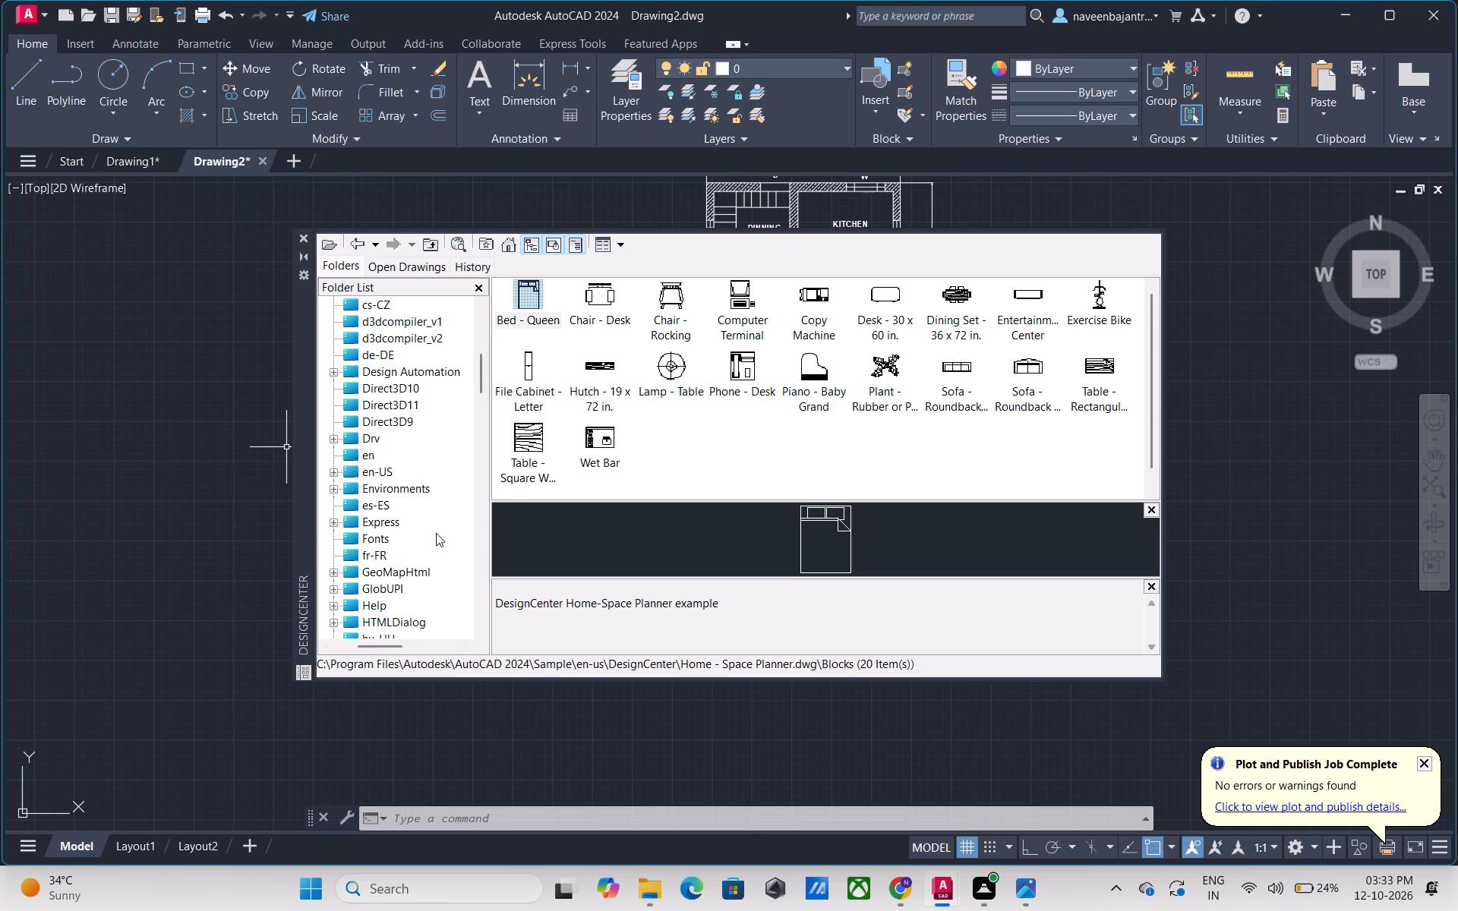
Insert the Lamp - Table block from DesignCenter's Home - Space Planner blocks into the empty area beside the plan.
{"action": "scroll", "coordinate": [436, 533], "scroll_direction": "up", "scroll_amount": 1}
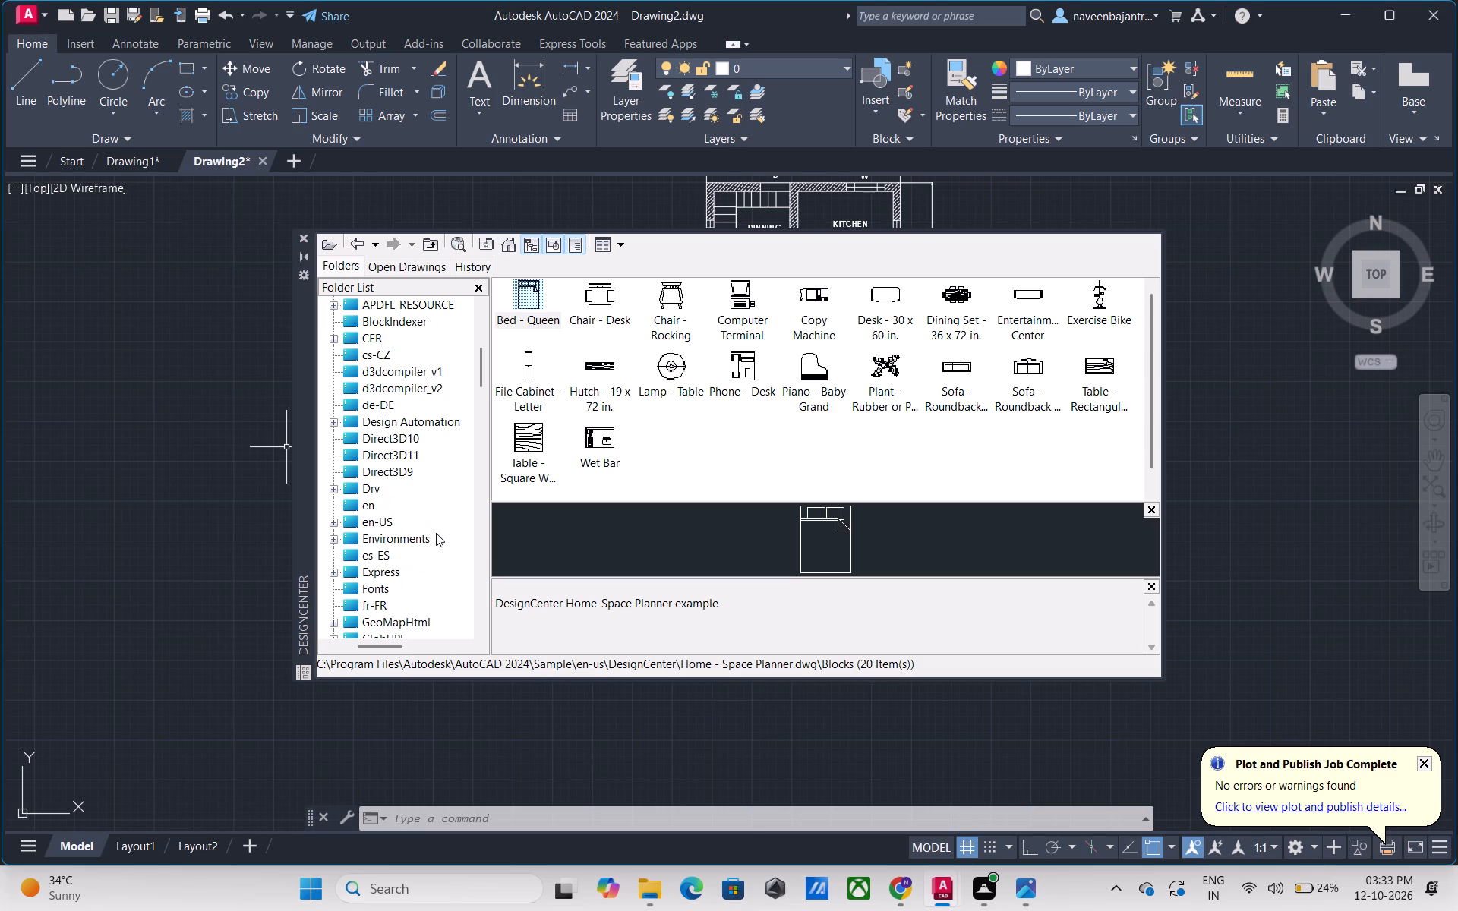
{"action": "scroll", "coordinate": [436, 533], "scroll_direction": "up", "scroll_amount": 1}
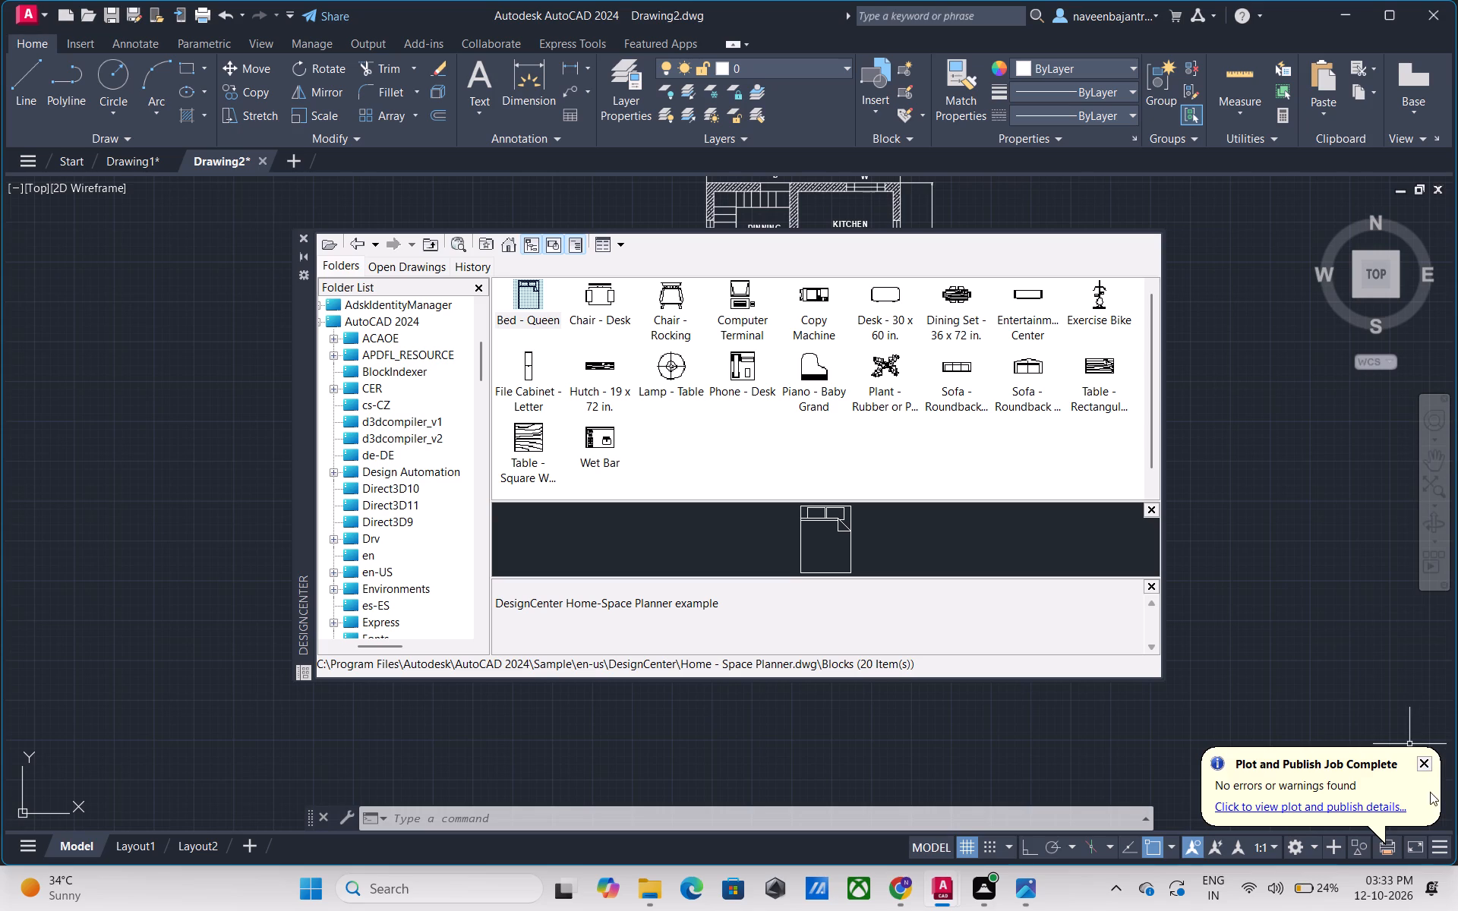
{"action": "left_click", "coordinate": [1425, 769]}
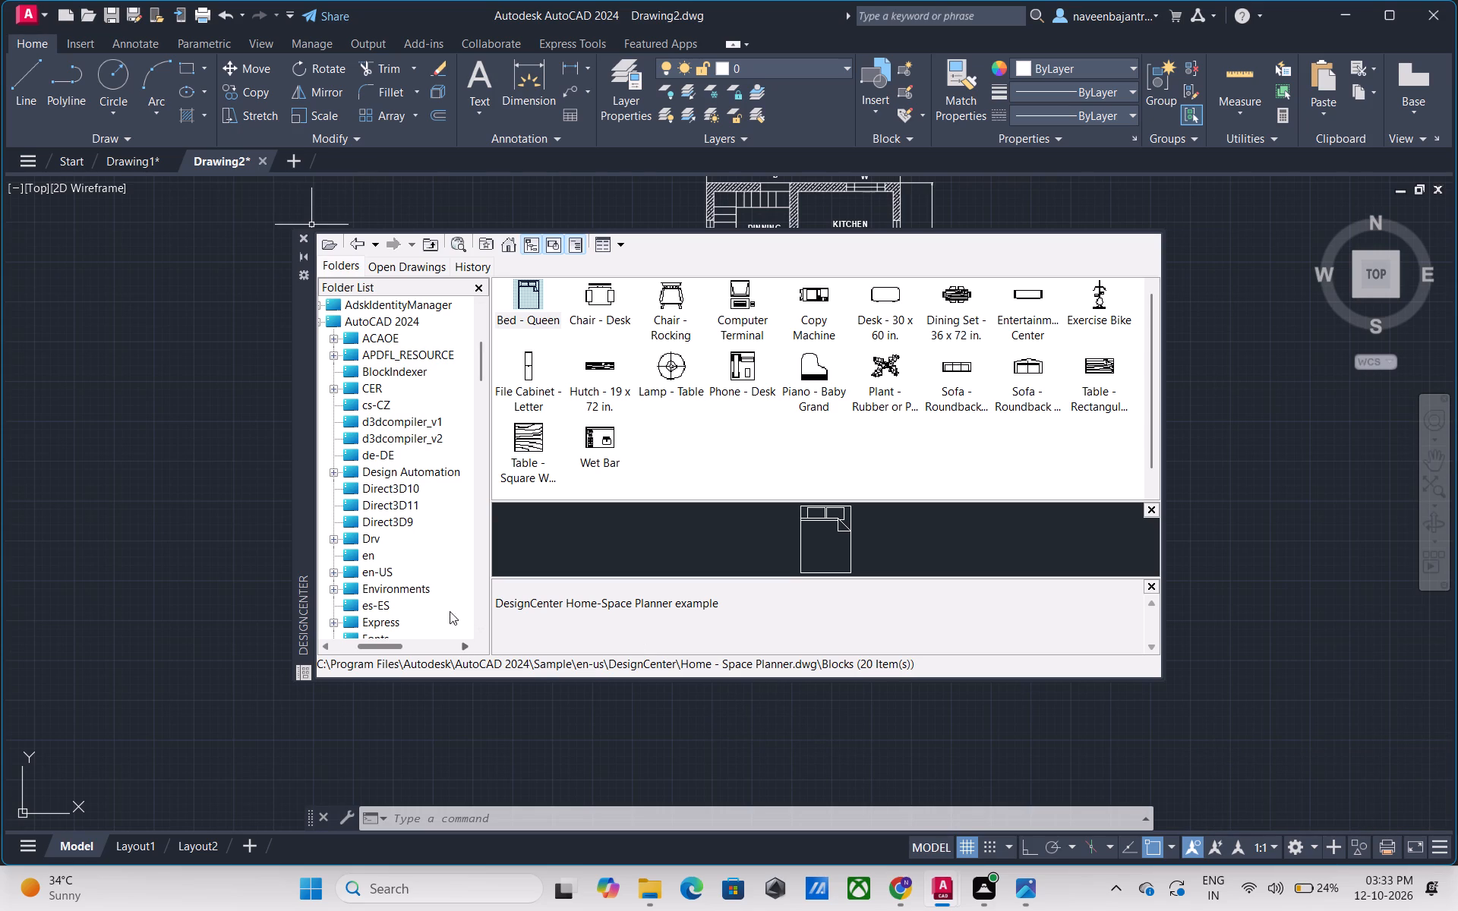
{"action": "scroll", "coordinate": [418, 494], "scroll_direction": "up", "scroll_amount": 3}
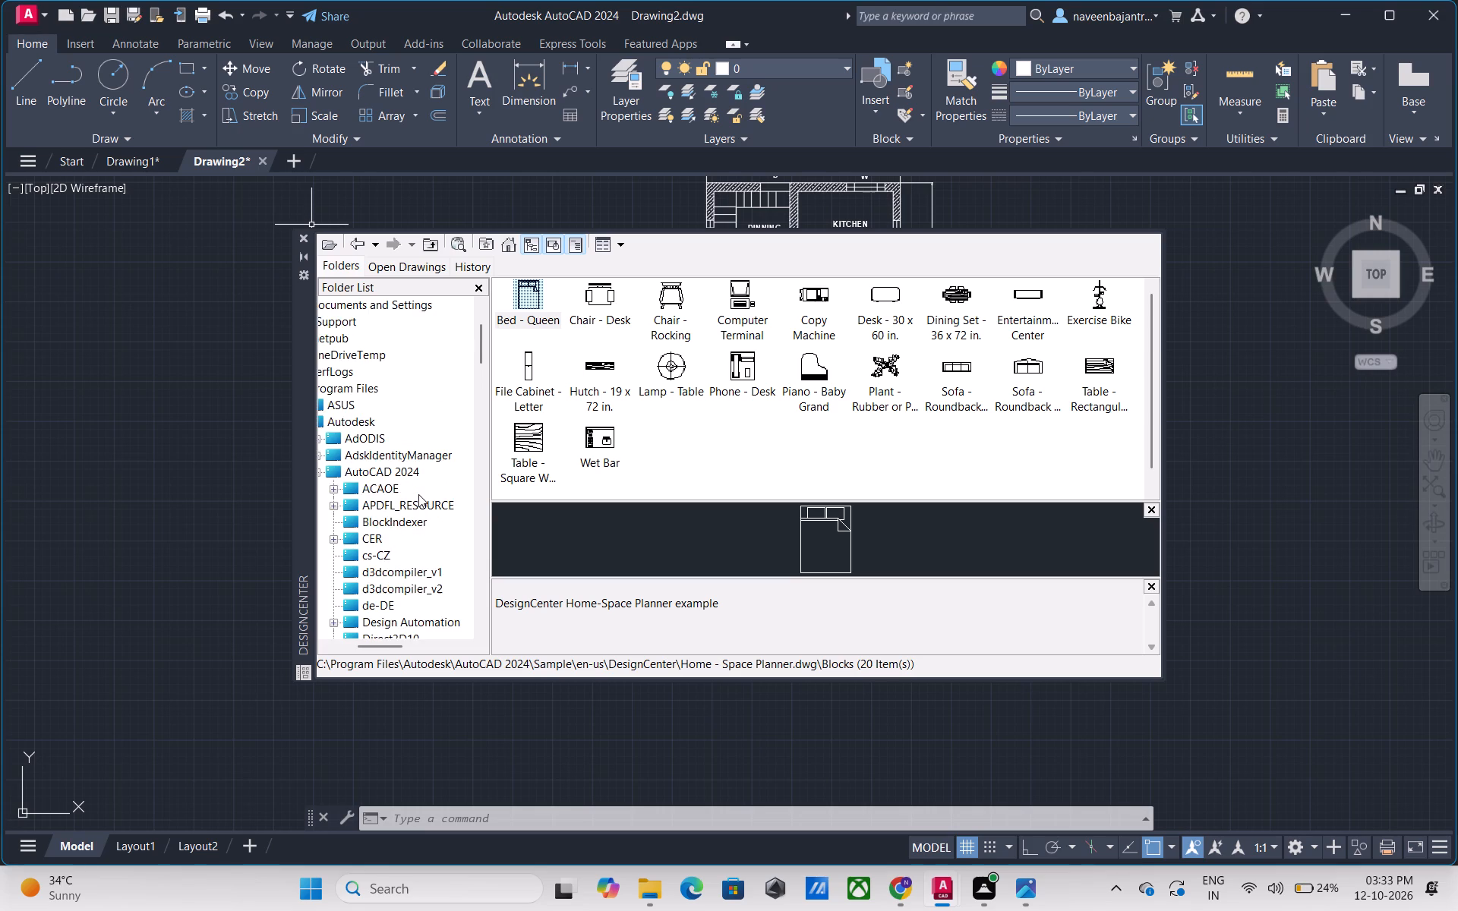
{"action": "scroll", "coordinate": [418, 494], "scroll_direction": "up", "scroll_amount": 6}
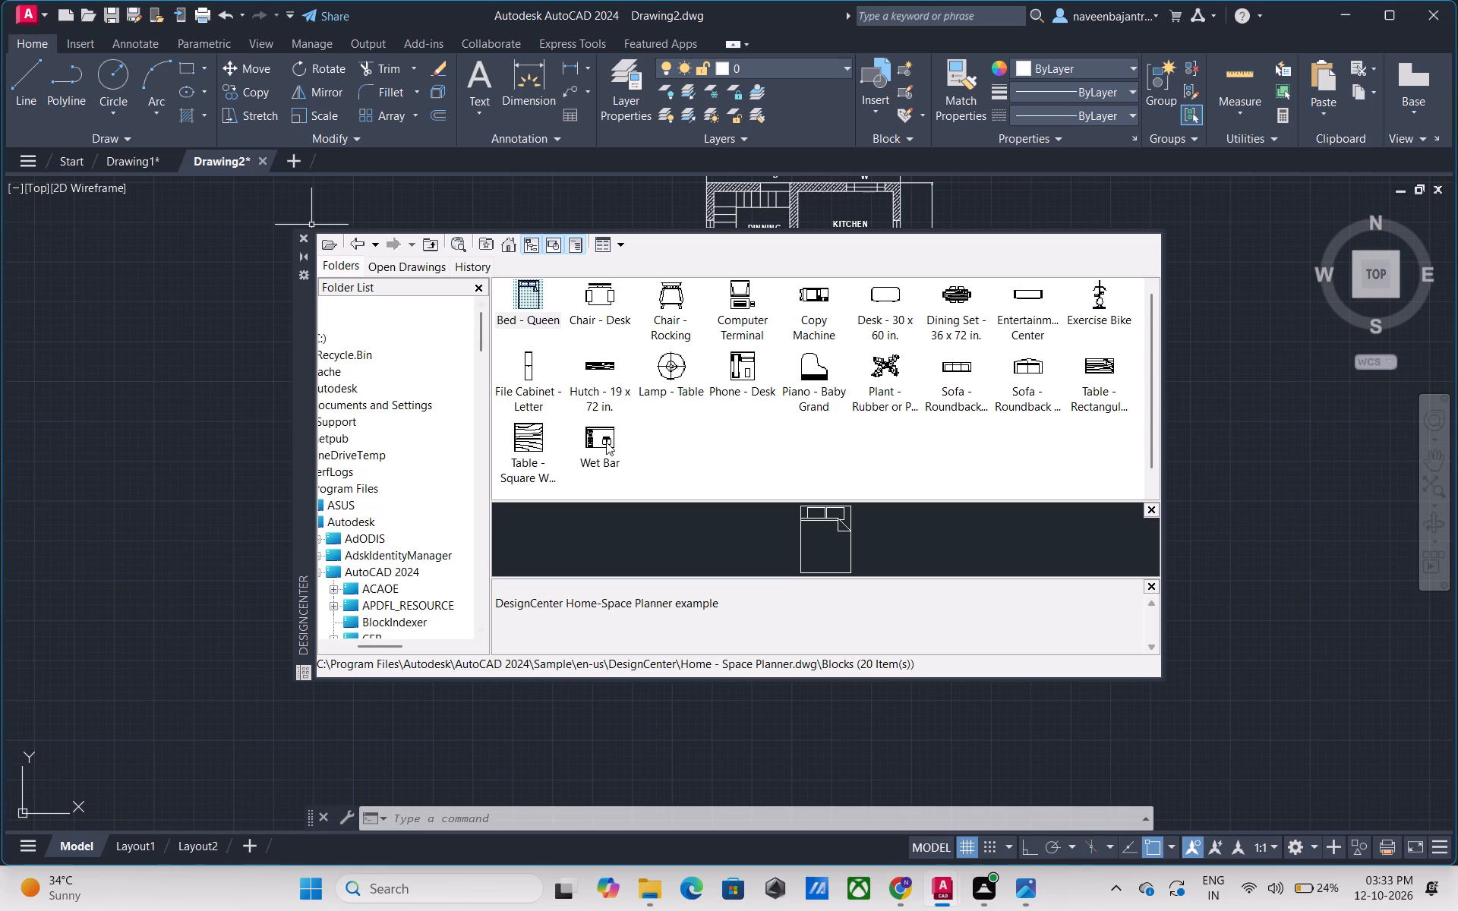
{"action": "left_click_drag", "start_coordinate": [675, 363], "coordinate": [620, 399]}
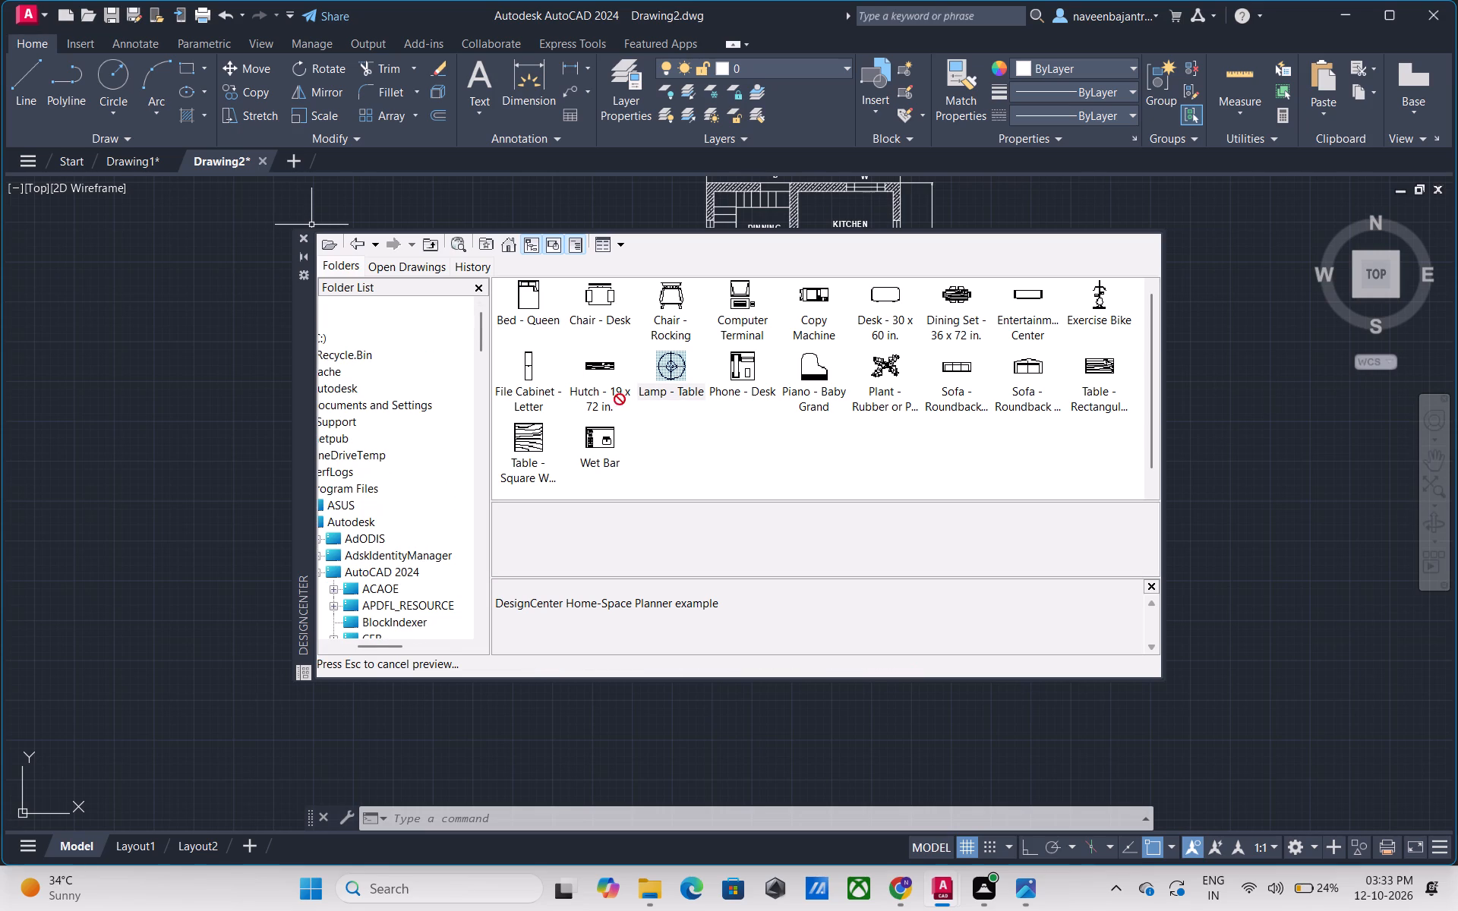
{"action": "left_click_drag", "start_coordinate": [620, 399], "coordinate": [204, 463]}
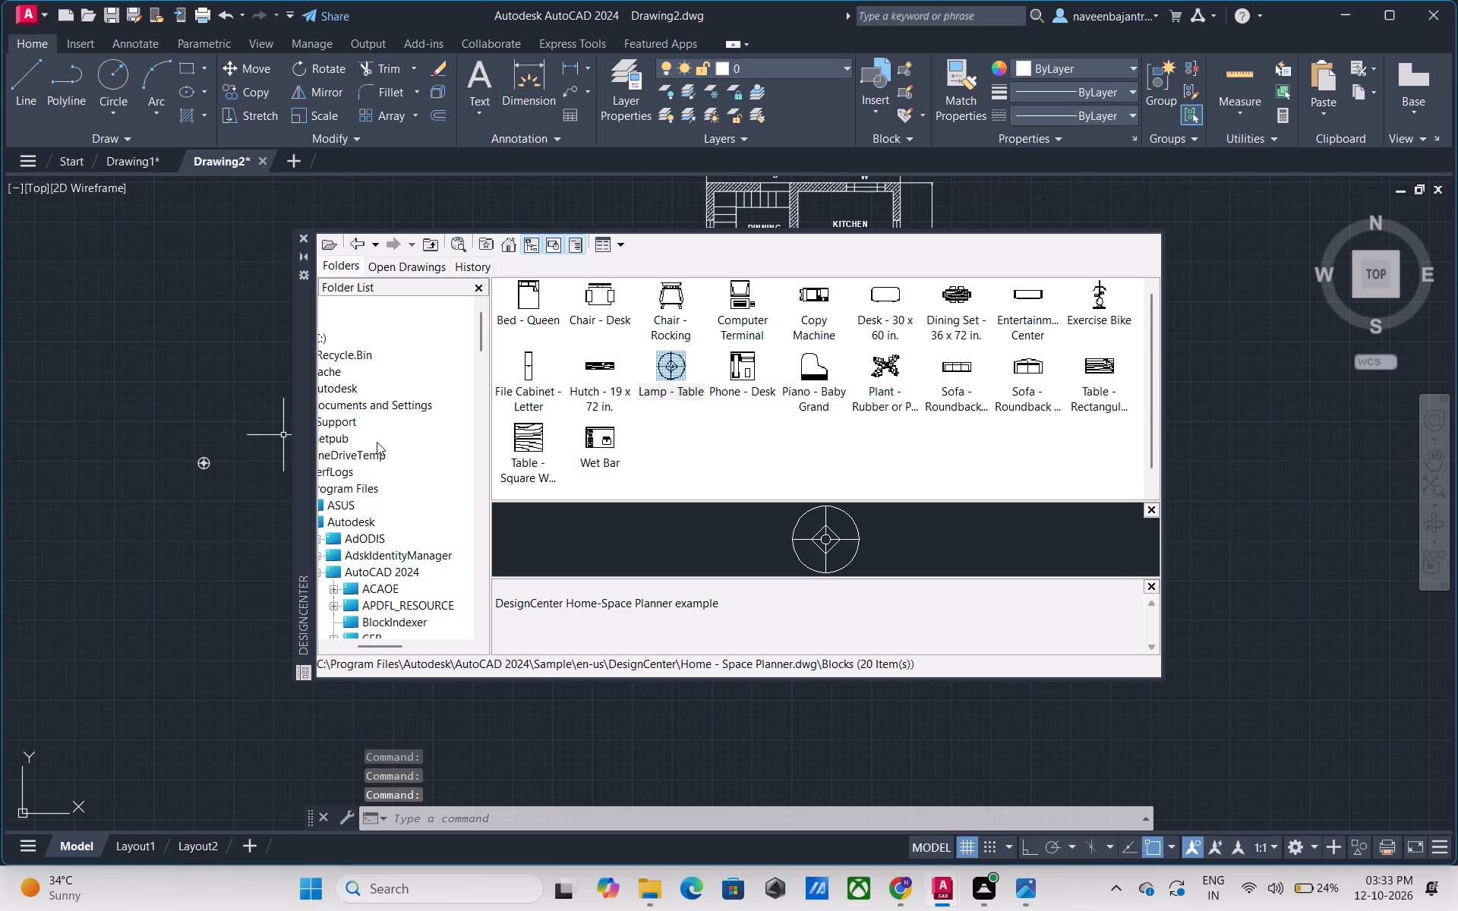
Look through DesignCenter's folder tree, from the AutoCAD 2024 folders past the sample DesignCenter drawings, for further block sources.
{"action": "scroll", "coordinate": [377, 442], "scroll_direction": "down", "scroll_amount": 1}
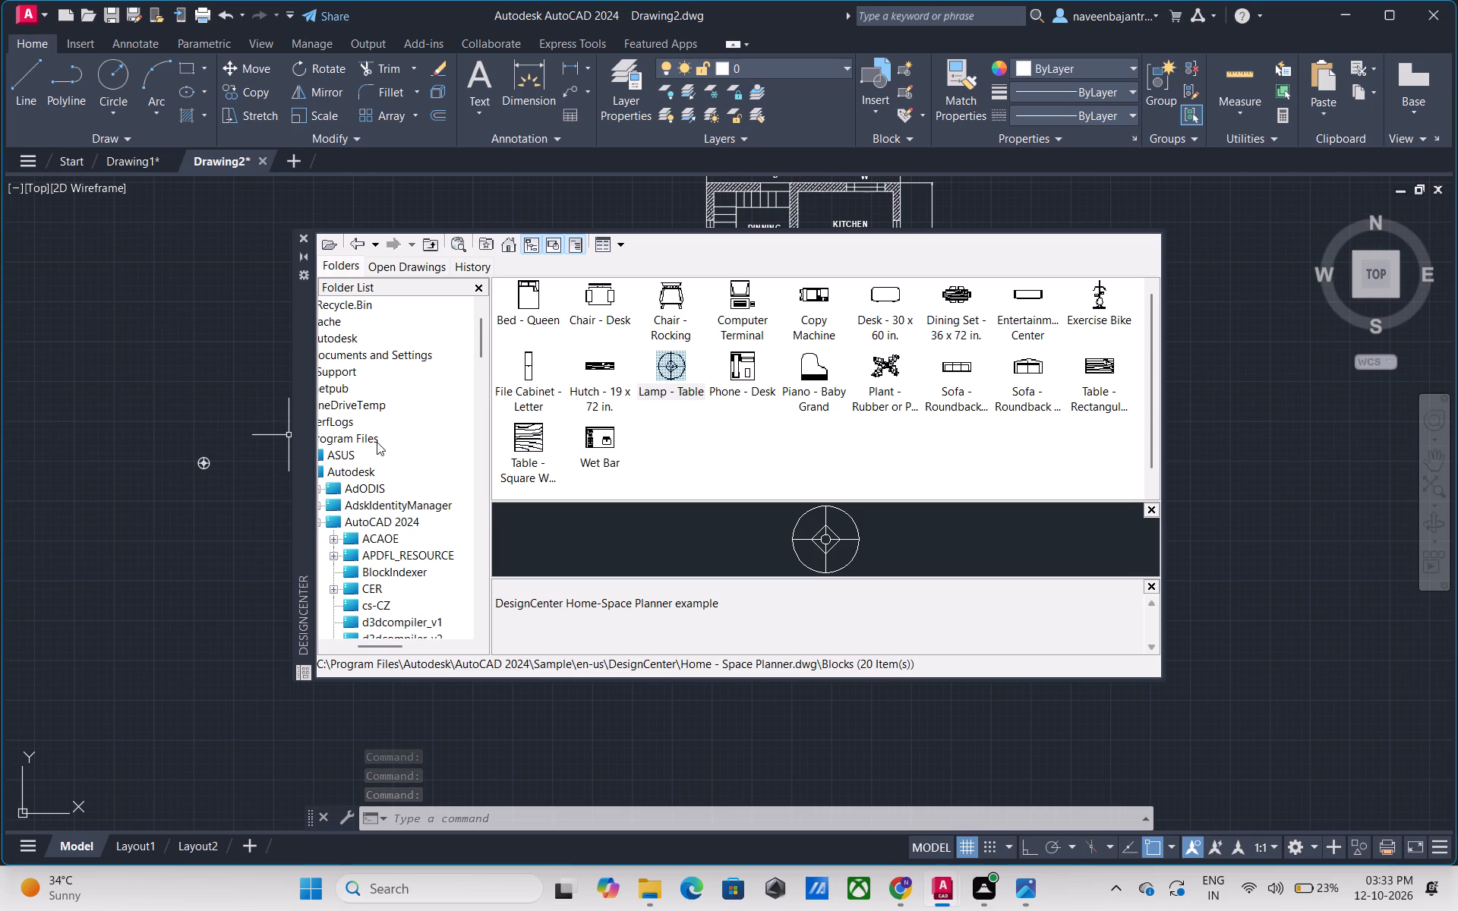
{"action": "scroll", "coordinate": [377, 442], "scroll_direction": "down", "scroll_amount": 1}
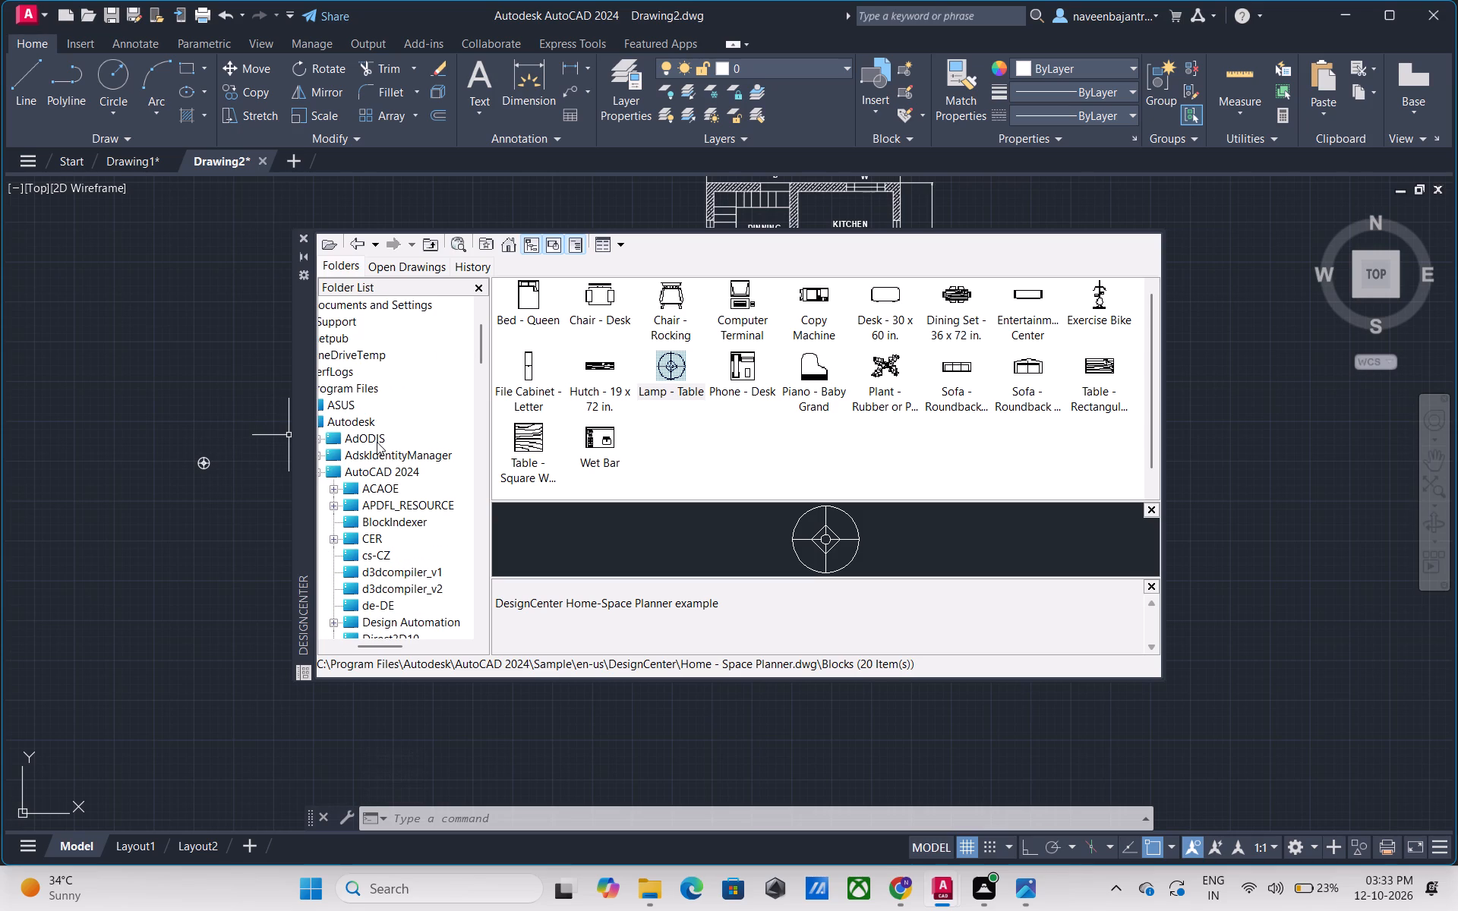
{"action": "scroll", "coordinate": [377, 442], "scroll_direction": "down", "scroll_amount": 1}
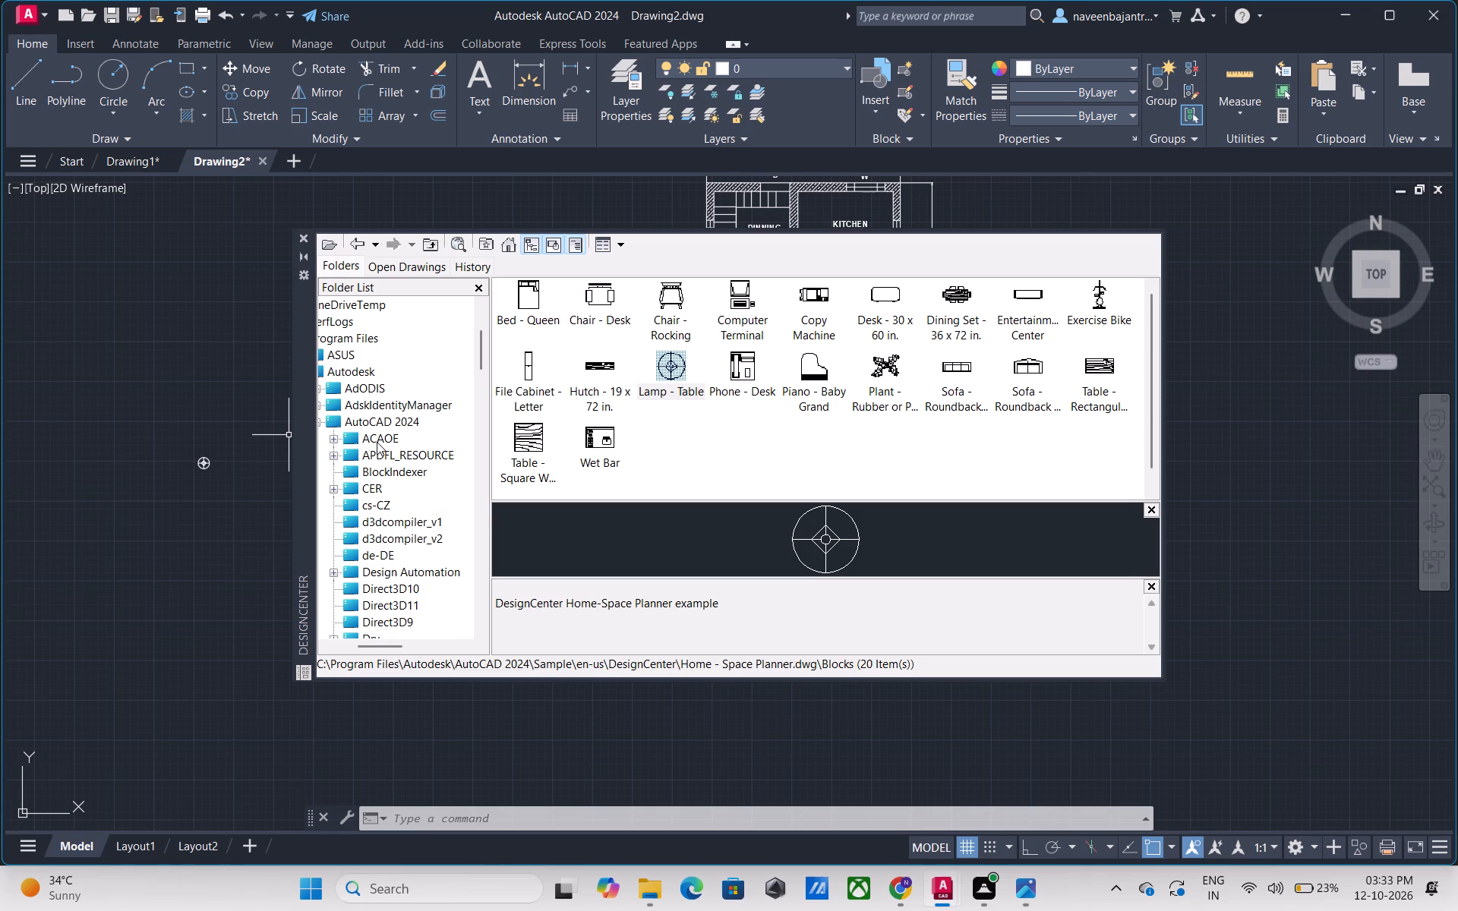
{"action": "scroll", "coordinate": [377, 442], "scroll_direction": "down", "scroll_amount": 2}
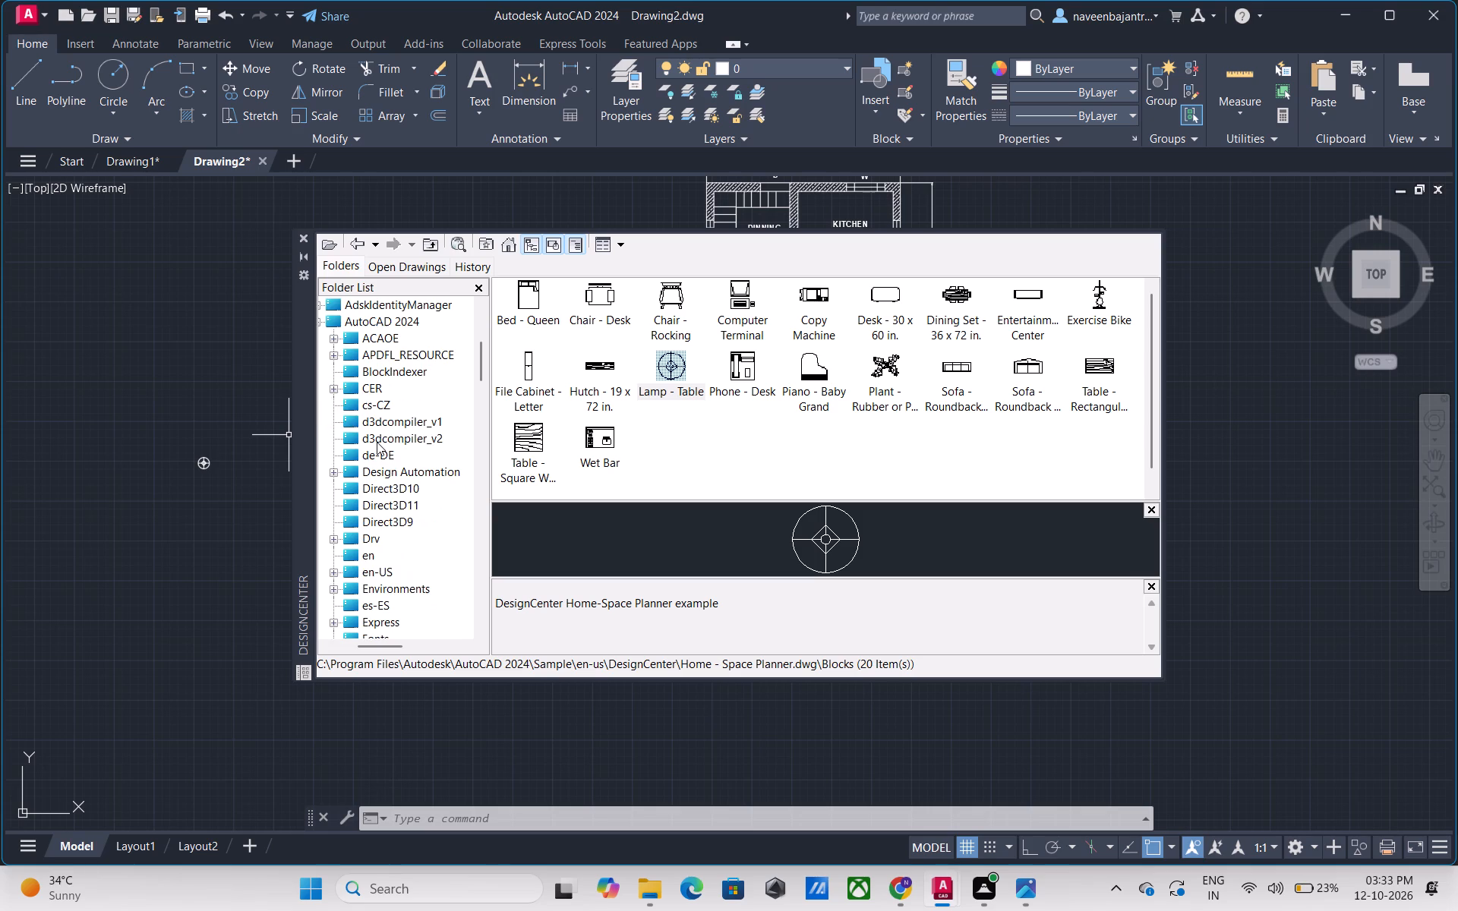
{"action": "scroll", "coordinate": [377, 442], "scroll_direction": "down", "scroll_amount": 1}
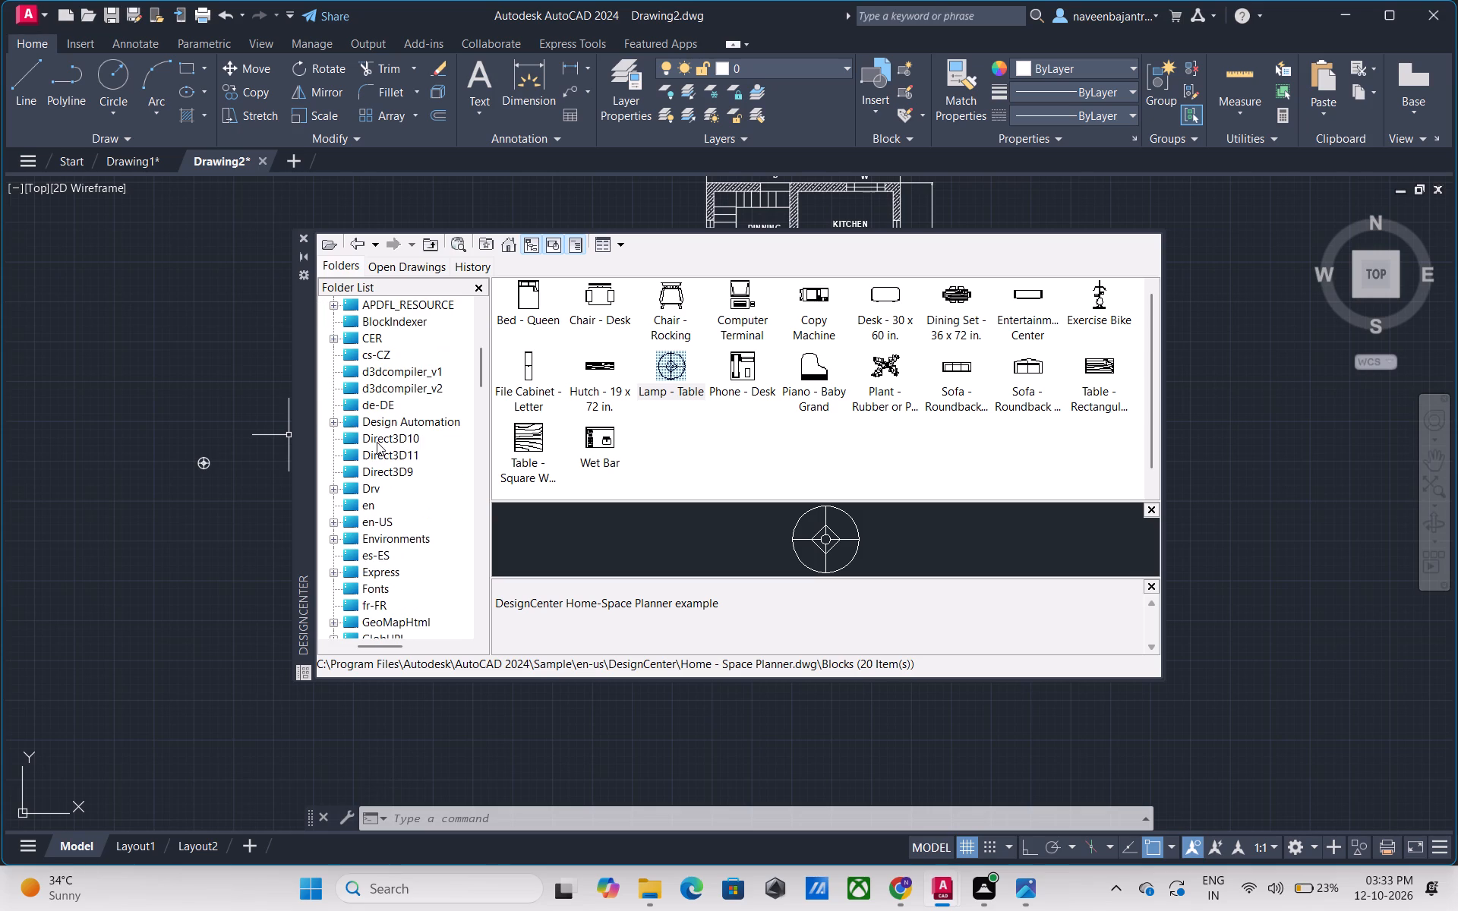
{"action": "scroll", "coordinate": [377, 442], "scroll_direction": "down", "scroll_amount": 1}
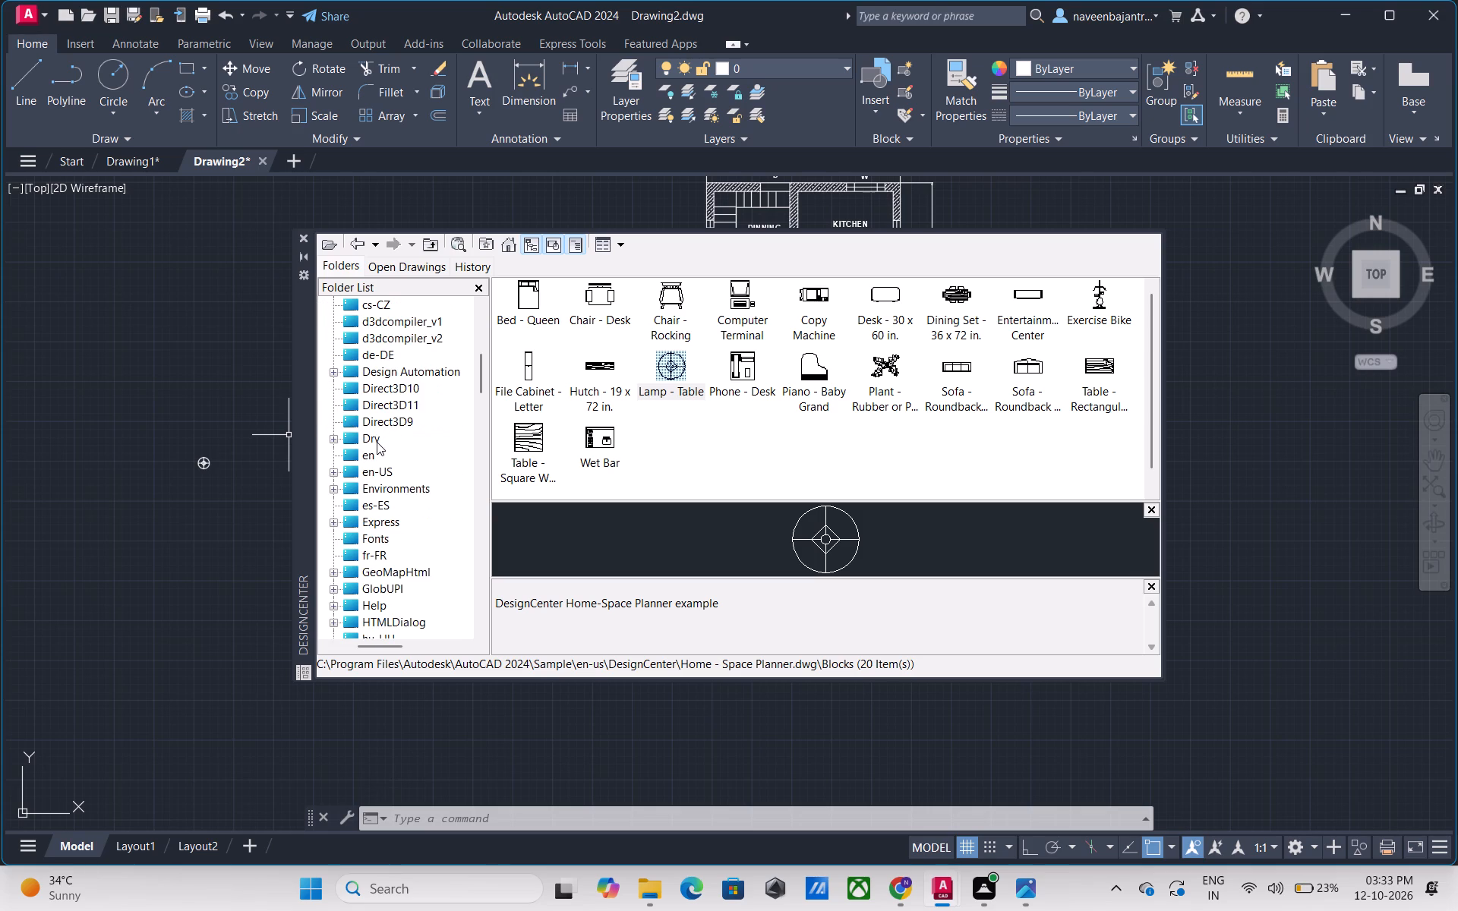
{"action": "scroll", "coordinate": [377, 442], "scroll_direction": "down", "scroll_amount": 1}
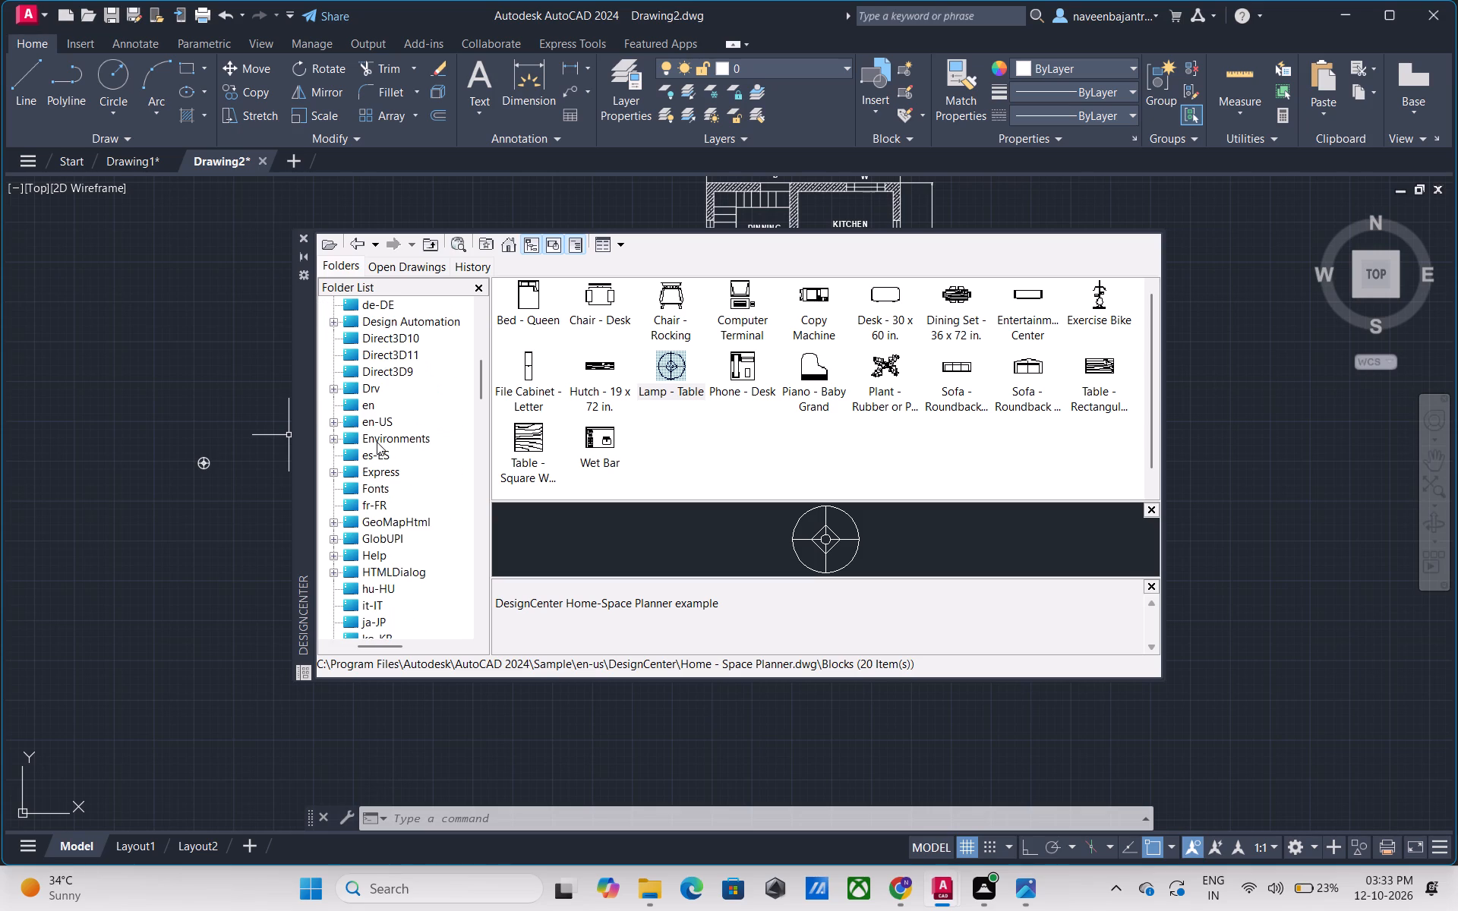
{"action": "scroll", "coordinate": [377, 442], "scroll_direction": "down", "scroll_amount": 1}
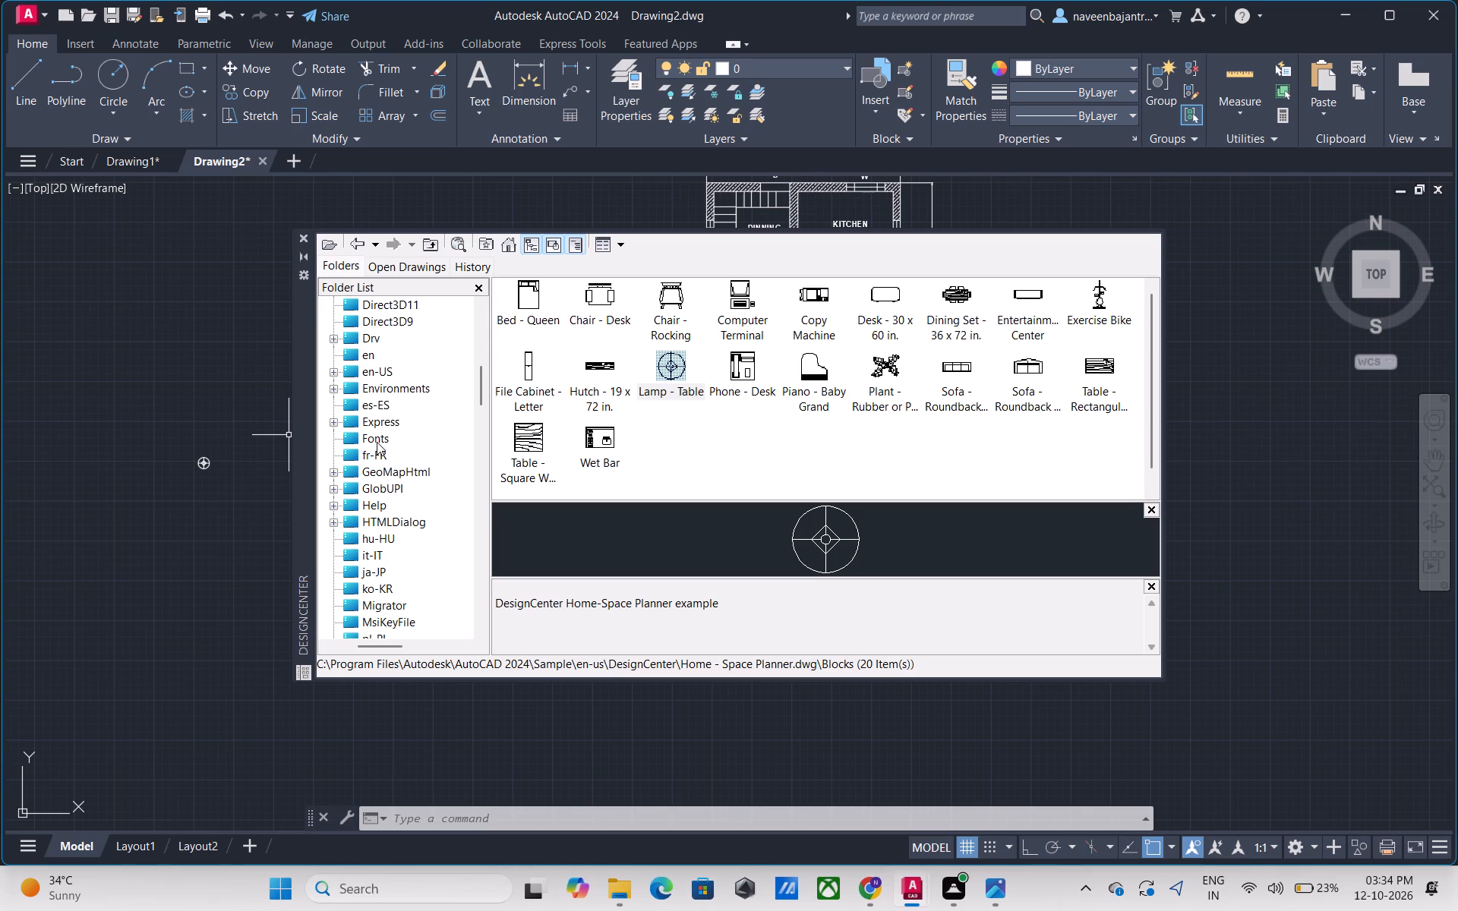
{"action": "scroll", "coordinate": [377, 442], "scroll_direction": "down", "scroll_amount": 2}
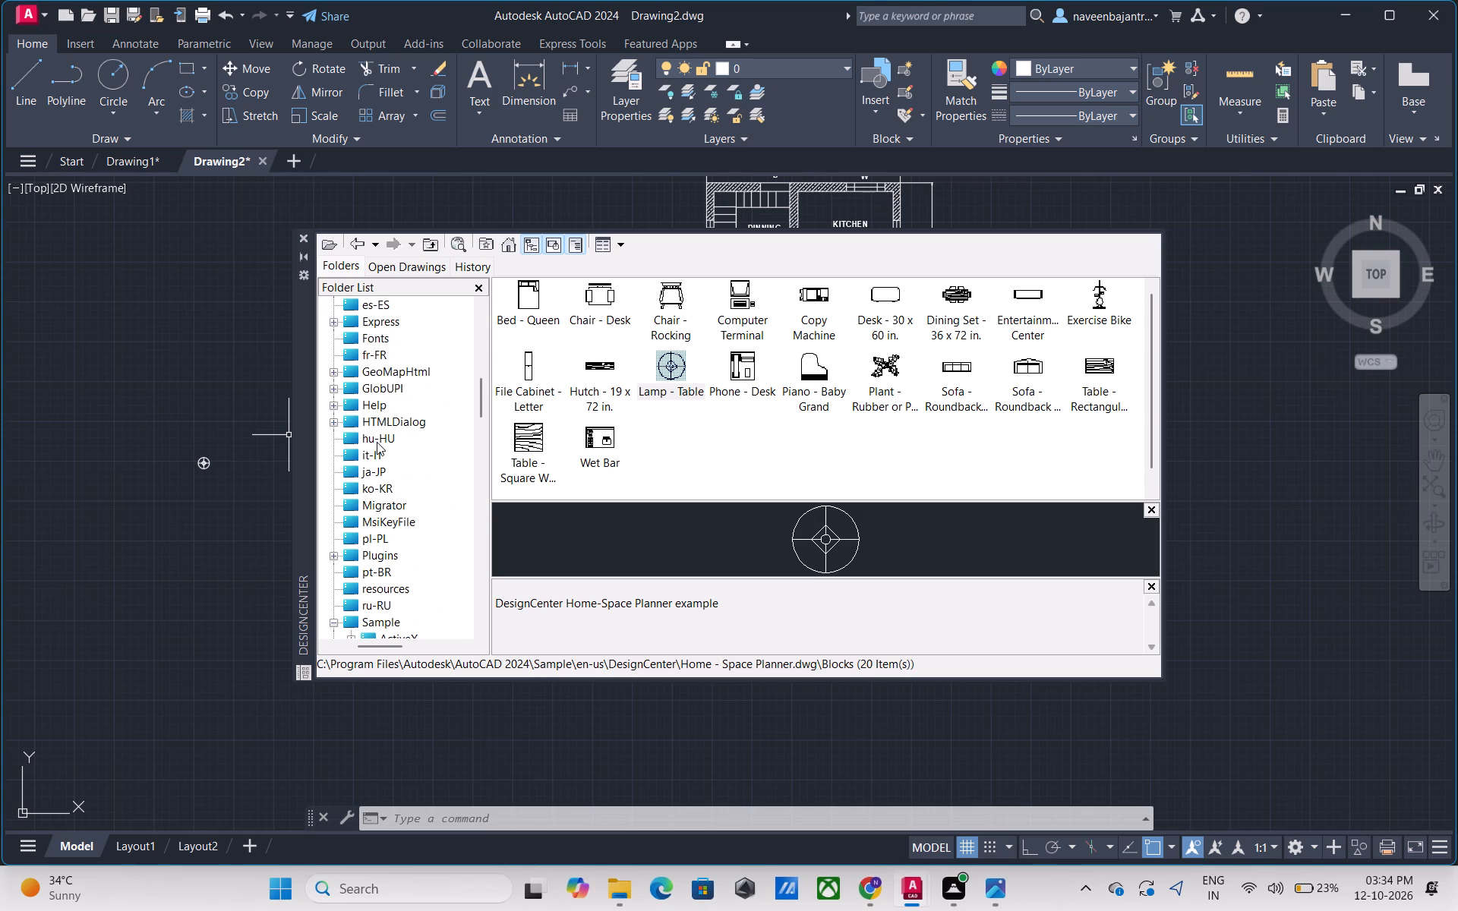
{"action": "scroll", "coordinate": [377, 442], "scroll_direction": "down", "scroll_amount": 1}
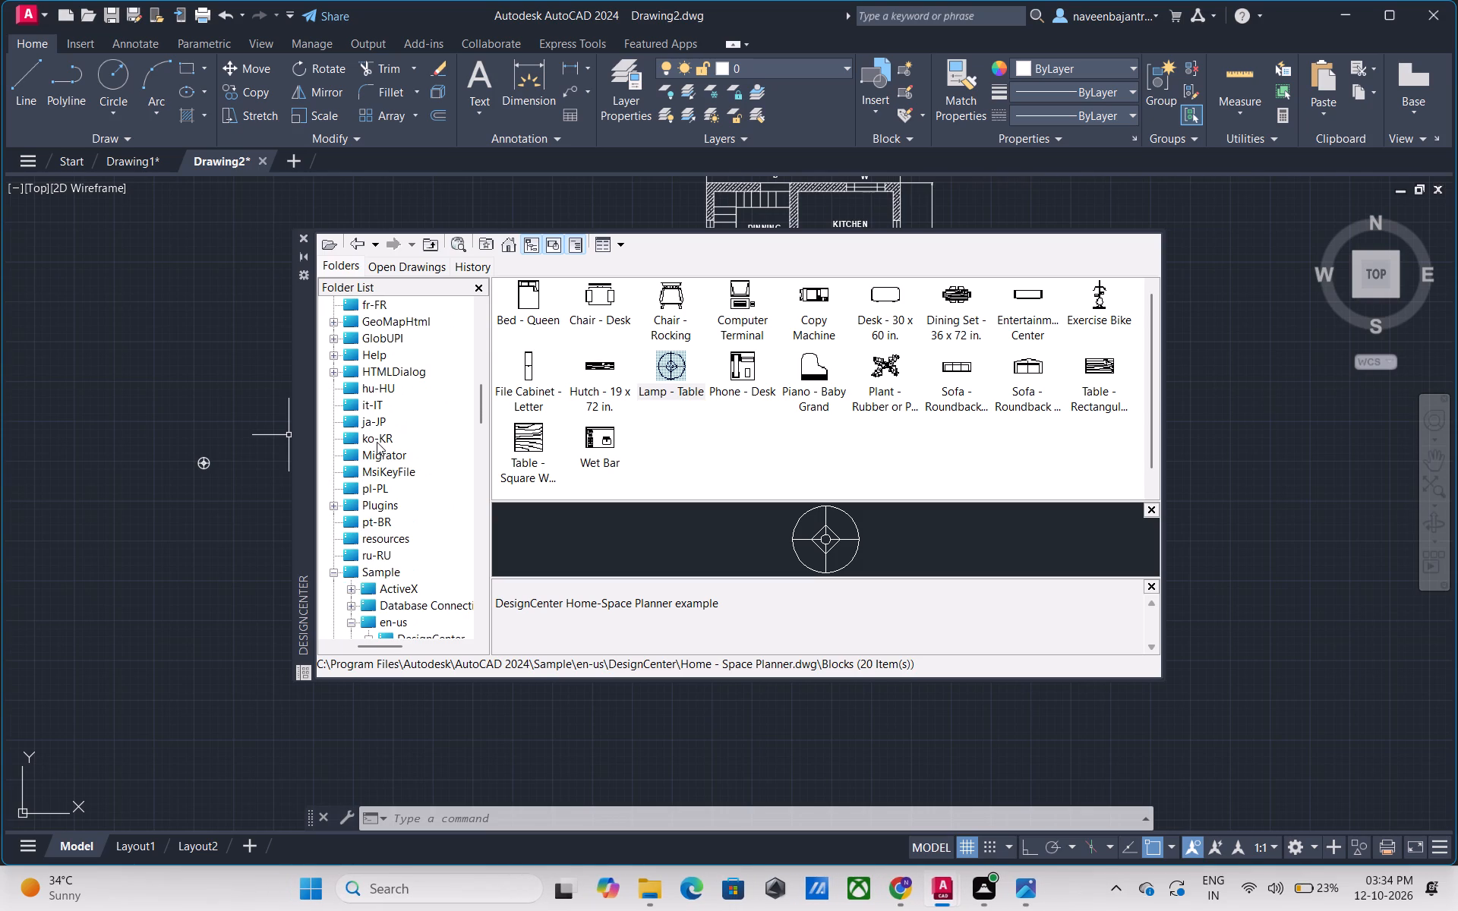
{"action": "scroll", "coordinate": [377, 442], "scroll_direction": "down", "scroll_amount": 1}
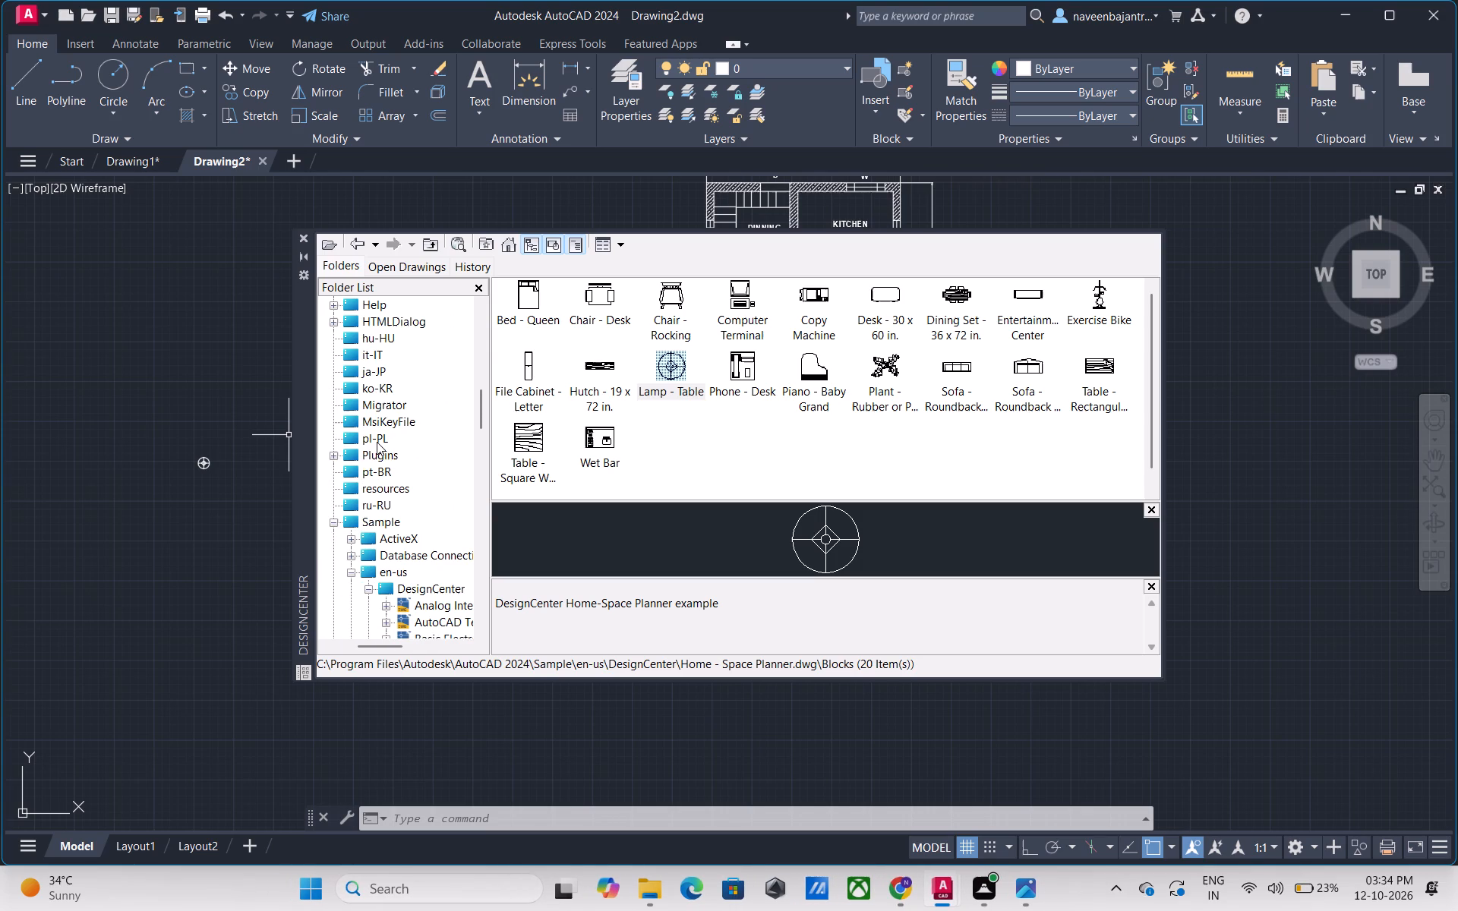
{"action": "scroll", "coordinate": [377, 442], "scroll_direction": "down", "scroll_amount": 2}
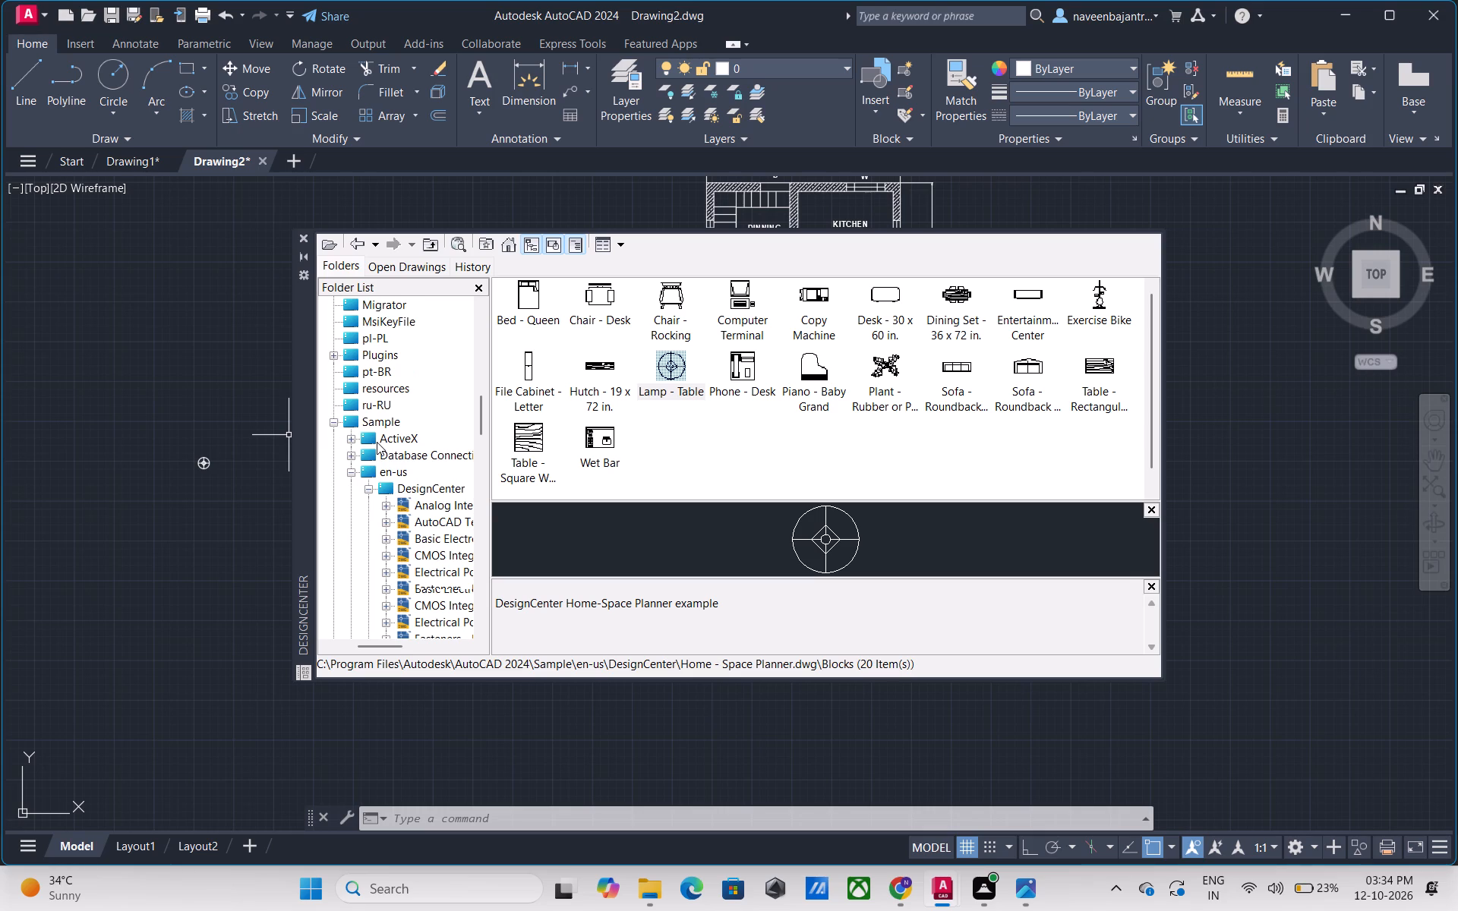
{"action": "scroll", "coordinate": [377, 442], "scroll_direction": "down", "scroll_amount": 1}
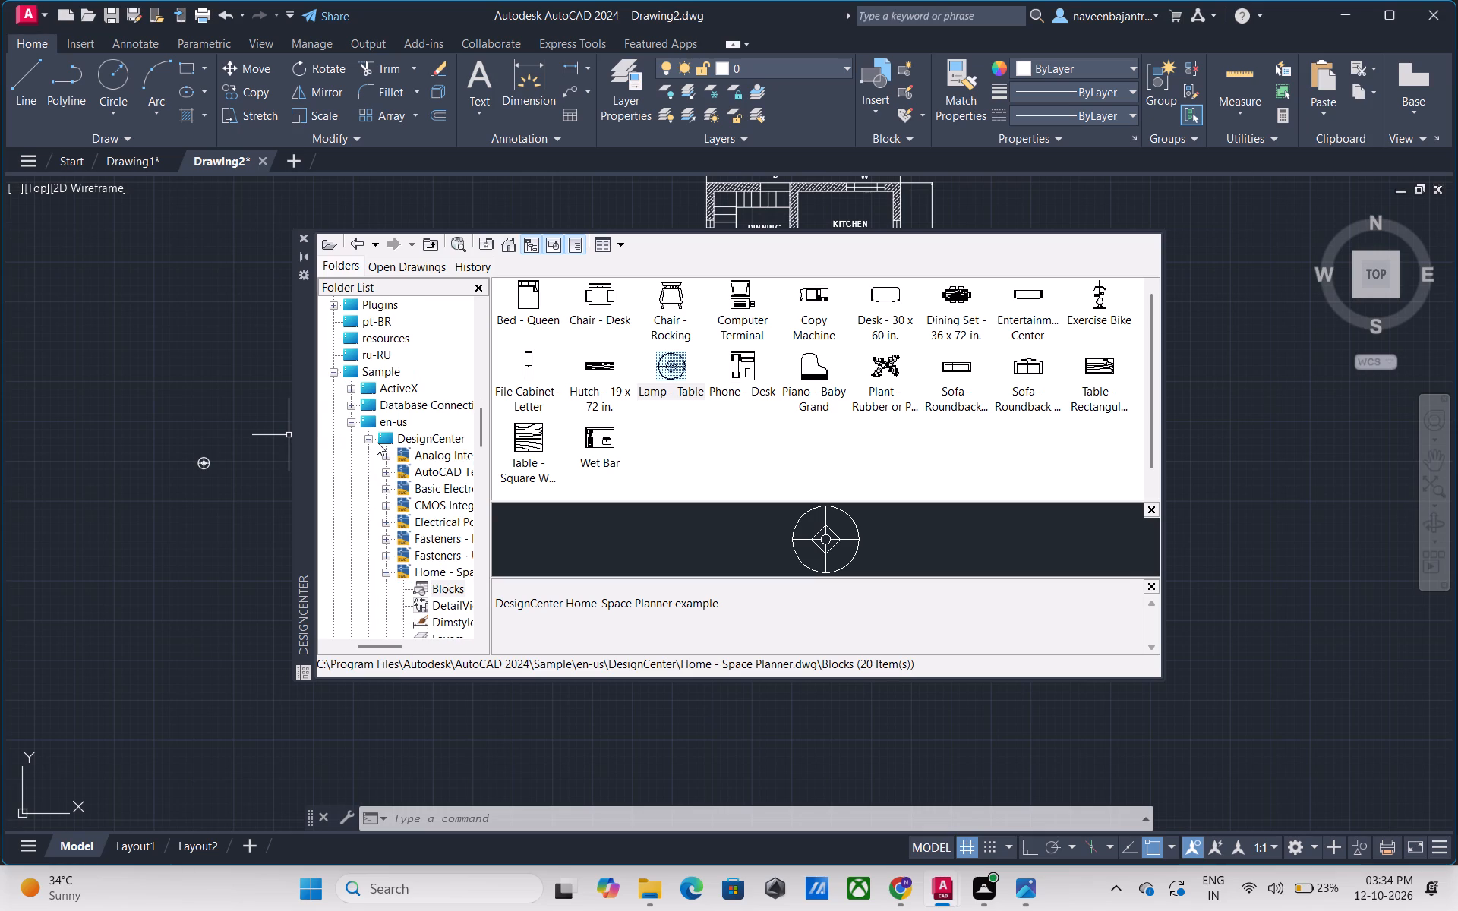
{"action": "scroll", "coordinate": [377, 442], "scroll_direction": "down", "scroll_amount": 1}
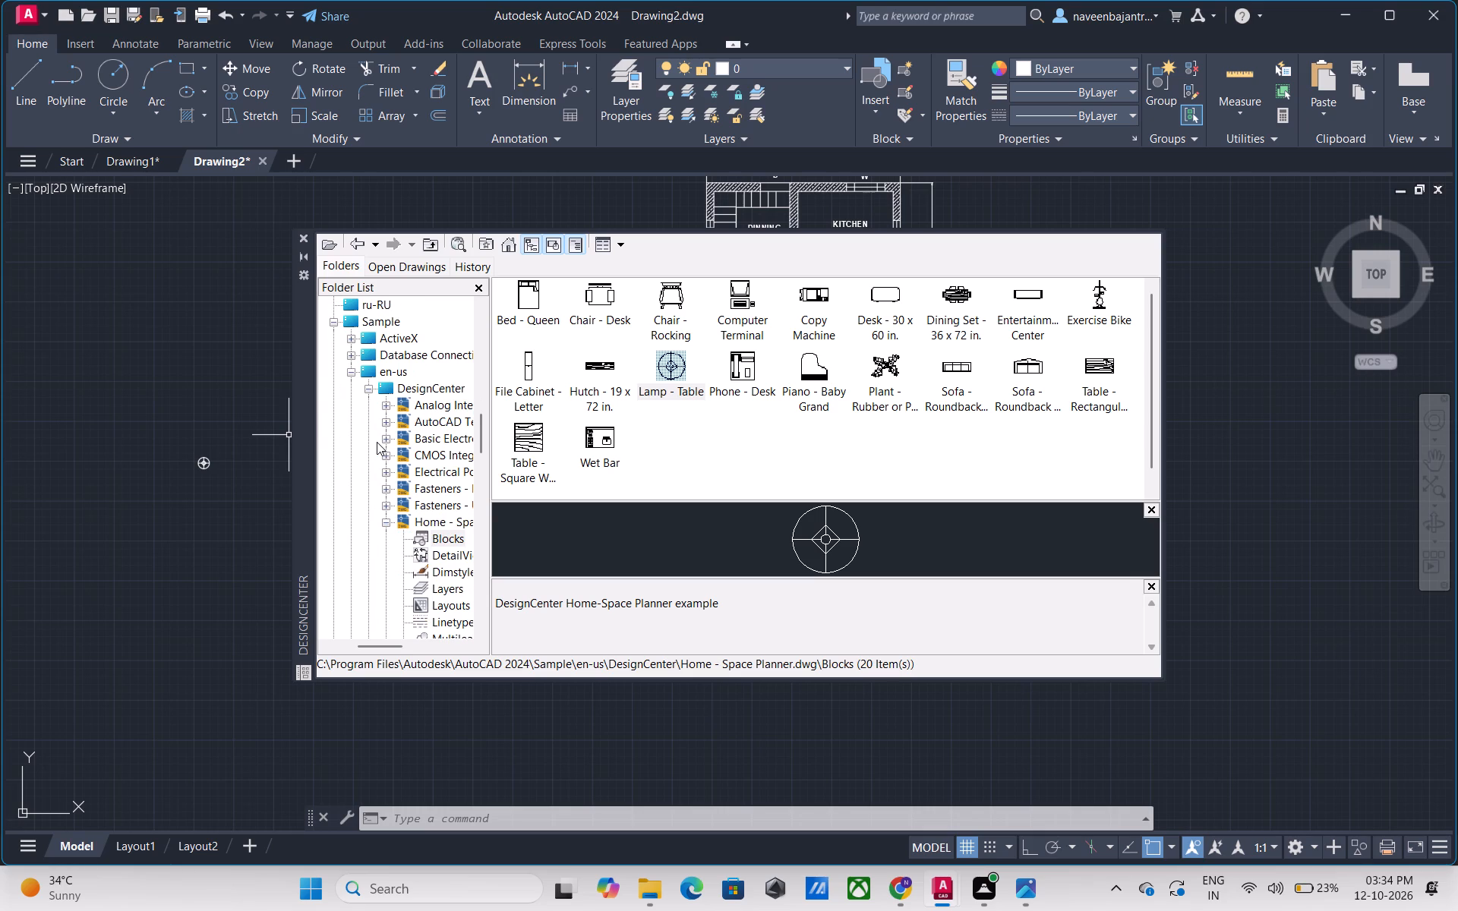
{"action": "scroll", "coordinate": [377, 442], "scroll_direction": "down", "scroll_amount": 1}
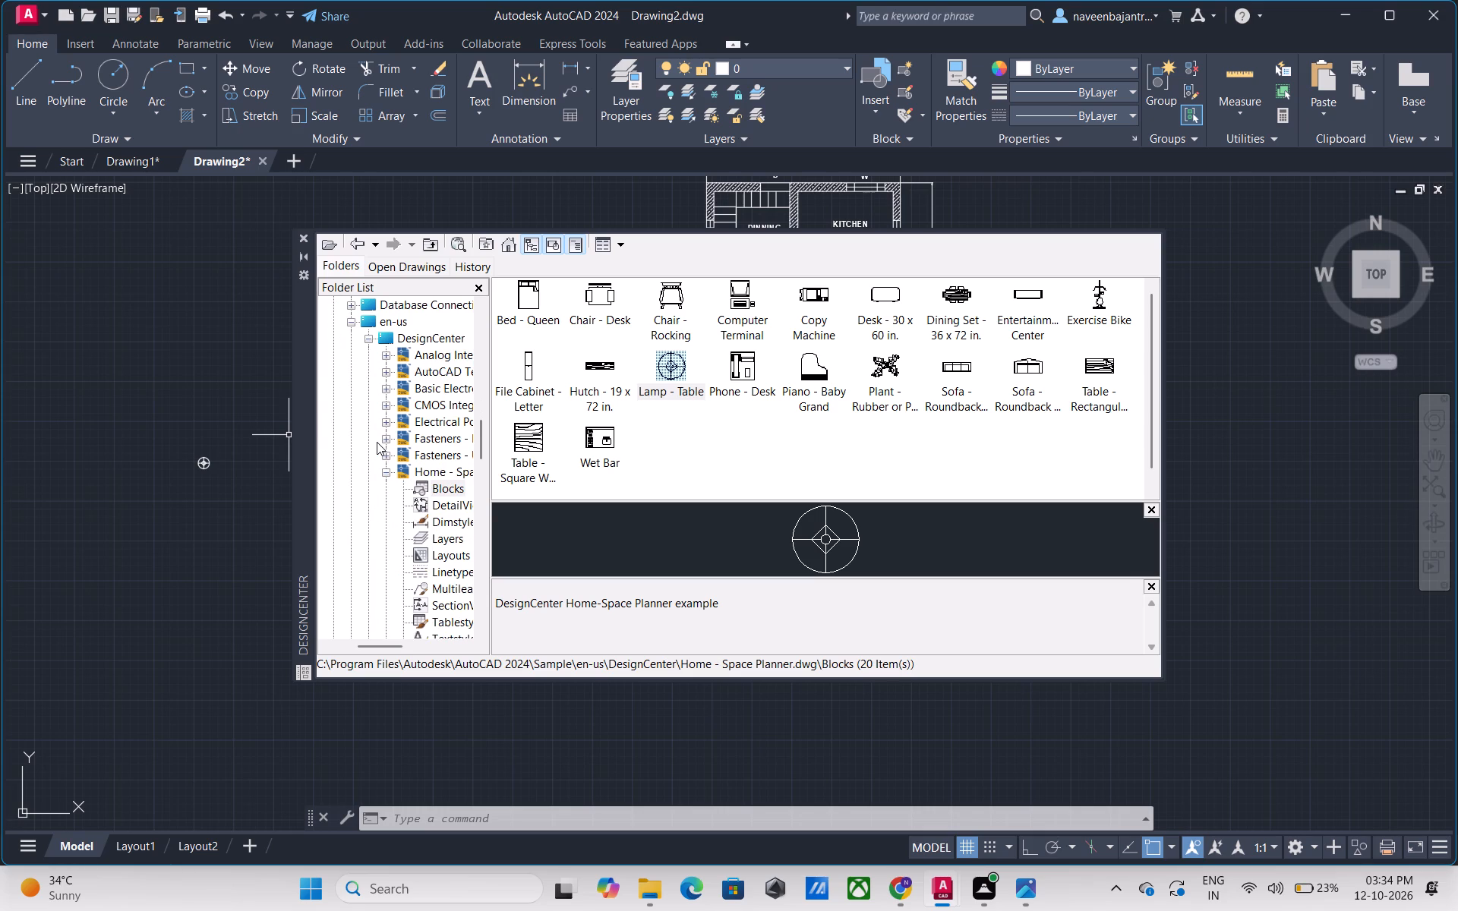
{"action": "scroll", "coordinate": [377, 442], "scroll_direction": "down", "scroll_amount": 1}
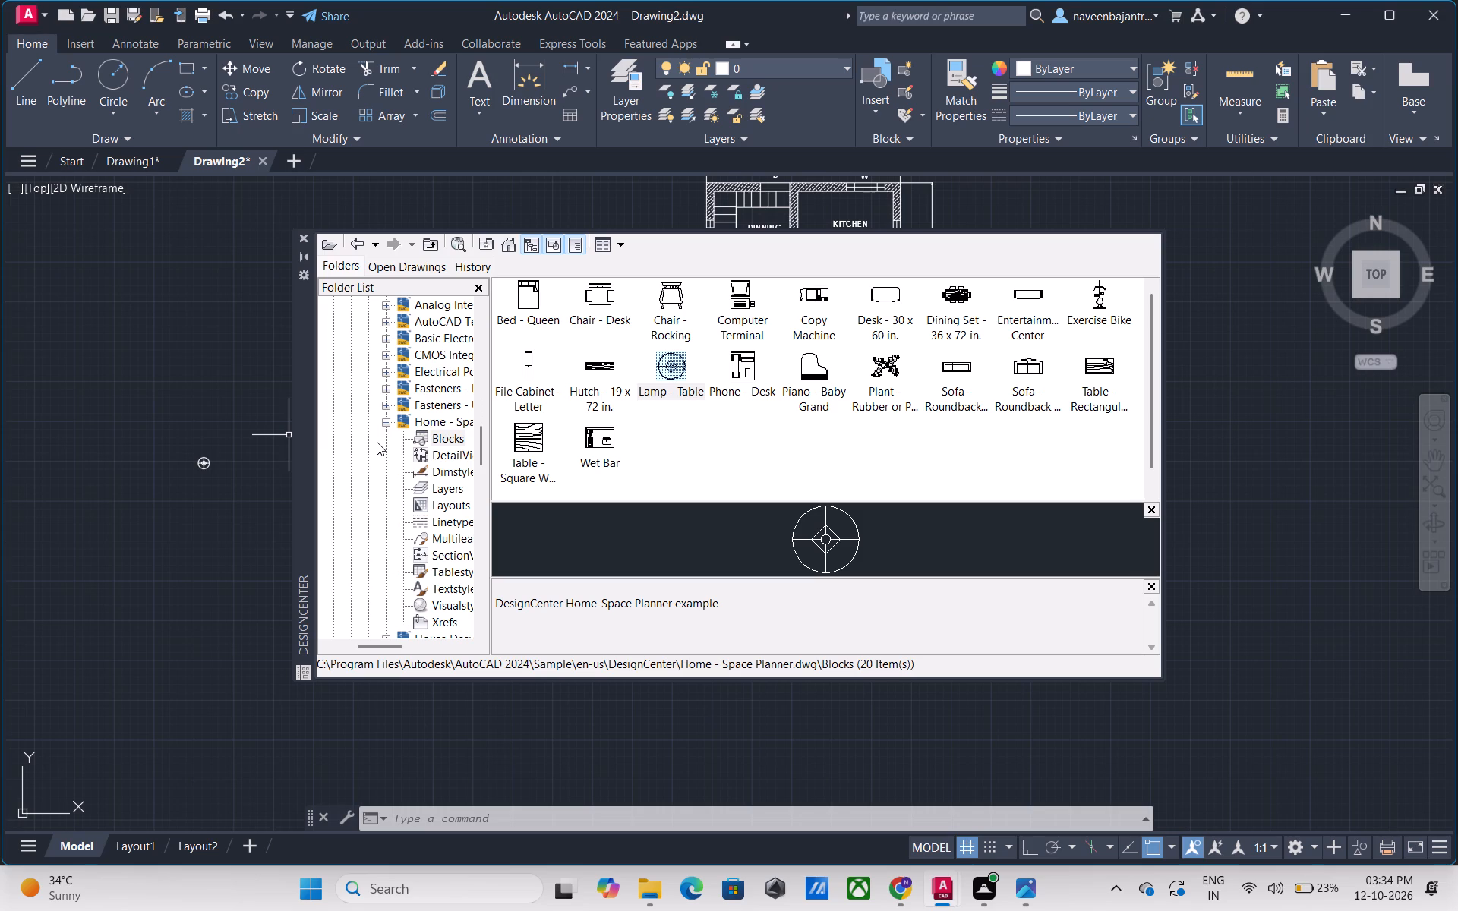
{"action": "scroll", "coordinate": [377, 442], "scroll_direction": "down", "scroll_amount": 1}
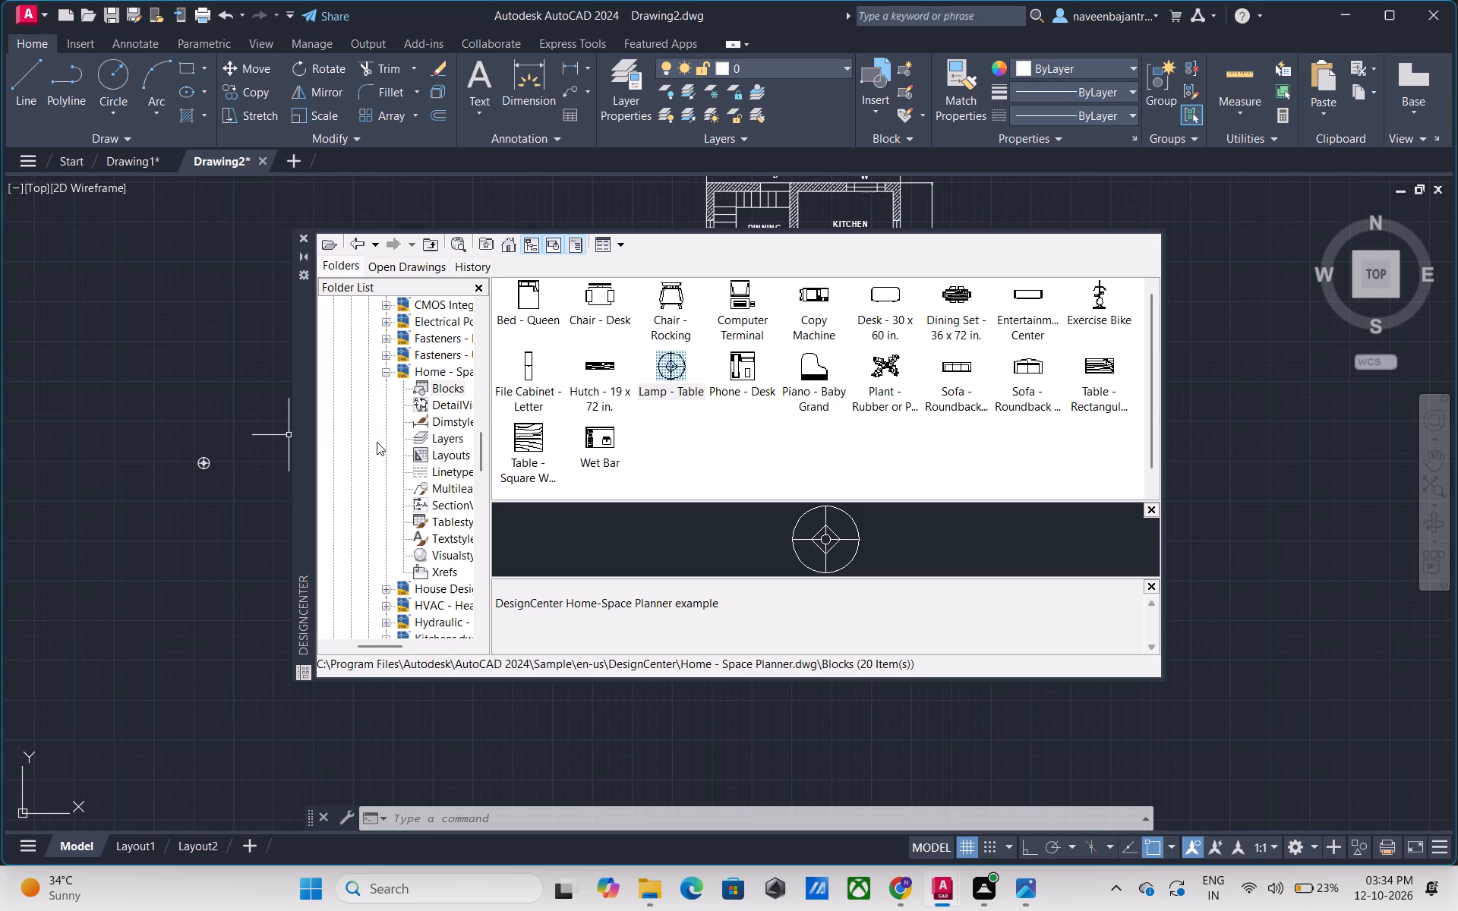
{"action": "scroll", "coordinate": [377, 442], "scroll_direction": "down", "scroll_amount": 1}
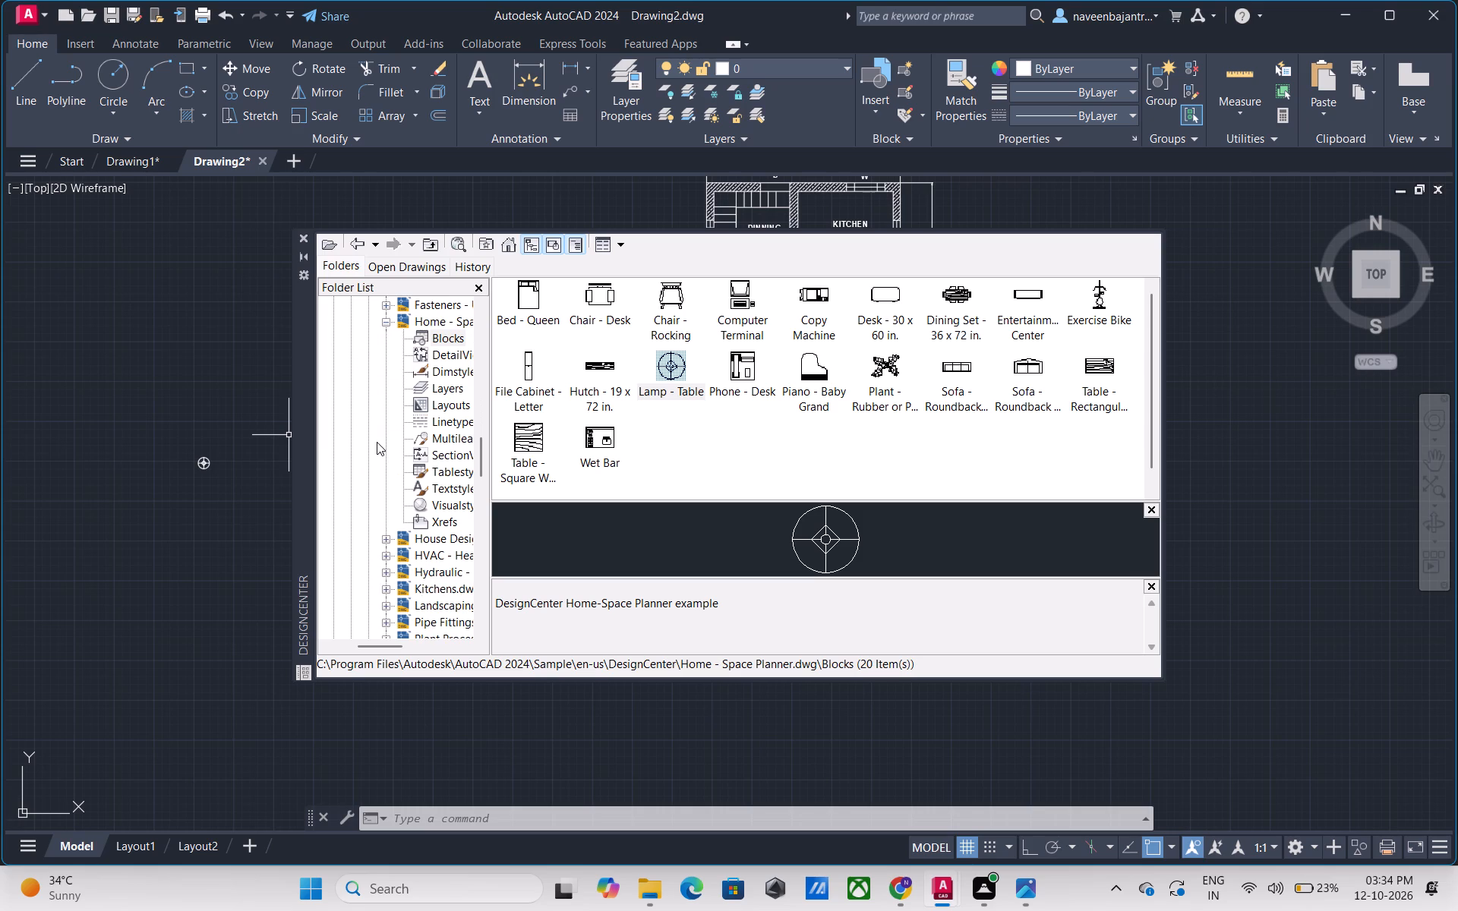
{"action": "scroll", "coordinate": [377, 442], "scroll_direction": "down", "scroll_amount": 2}
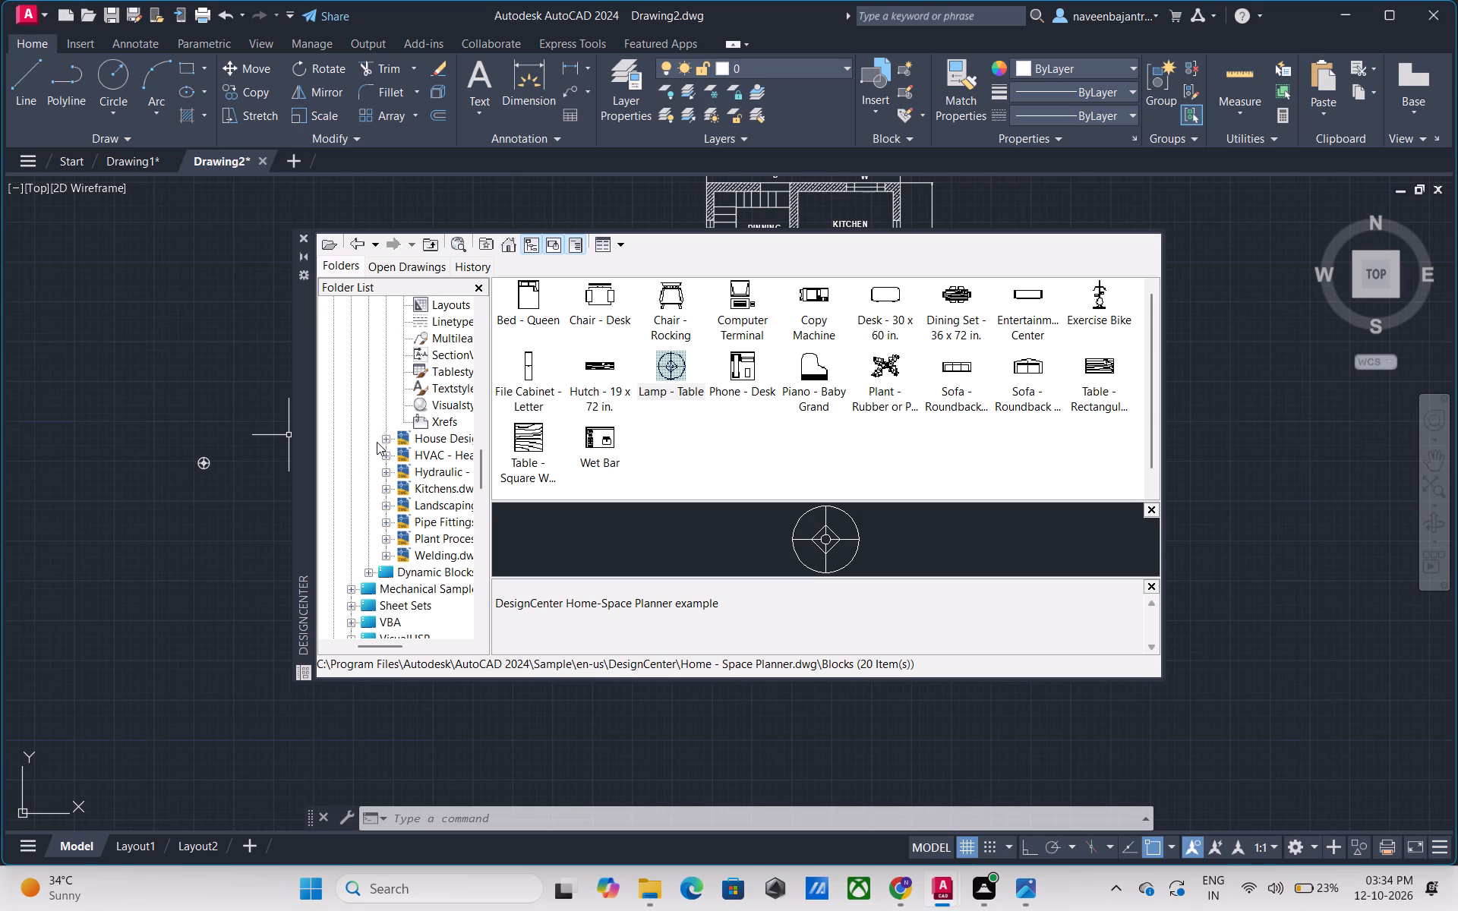
{"action": "scroll", "coordinate": [377, 442], "scroll_direction": "down", "scroll_amount": 1}
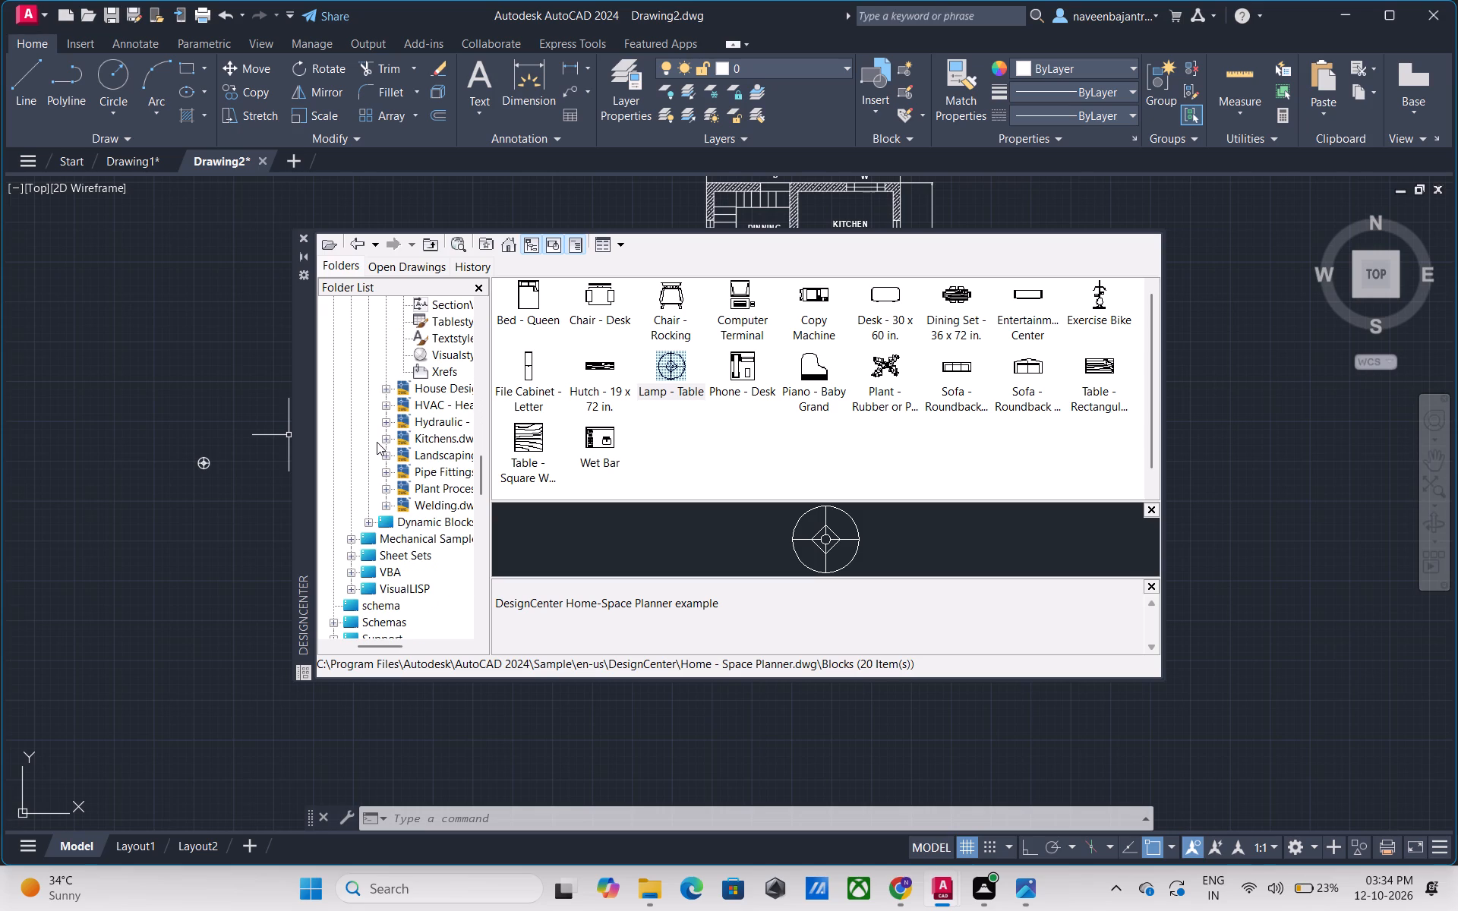
{"action": "scroll", "coordinate": [377, 442], "scroll_direction": "down", "scroll_amount": 1}
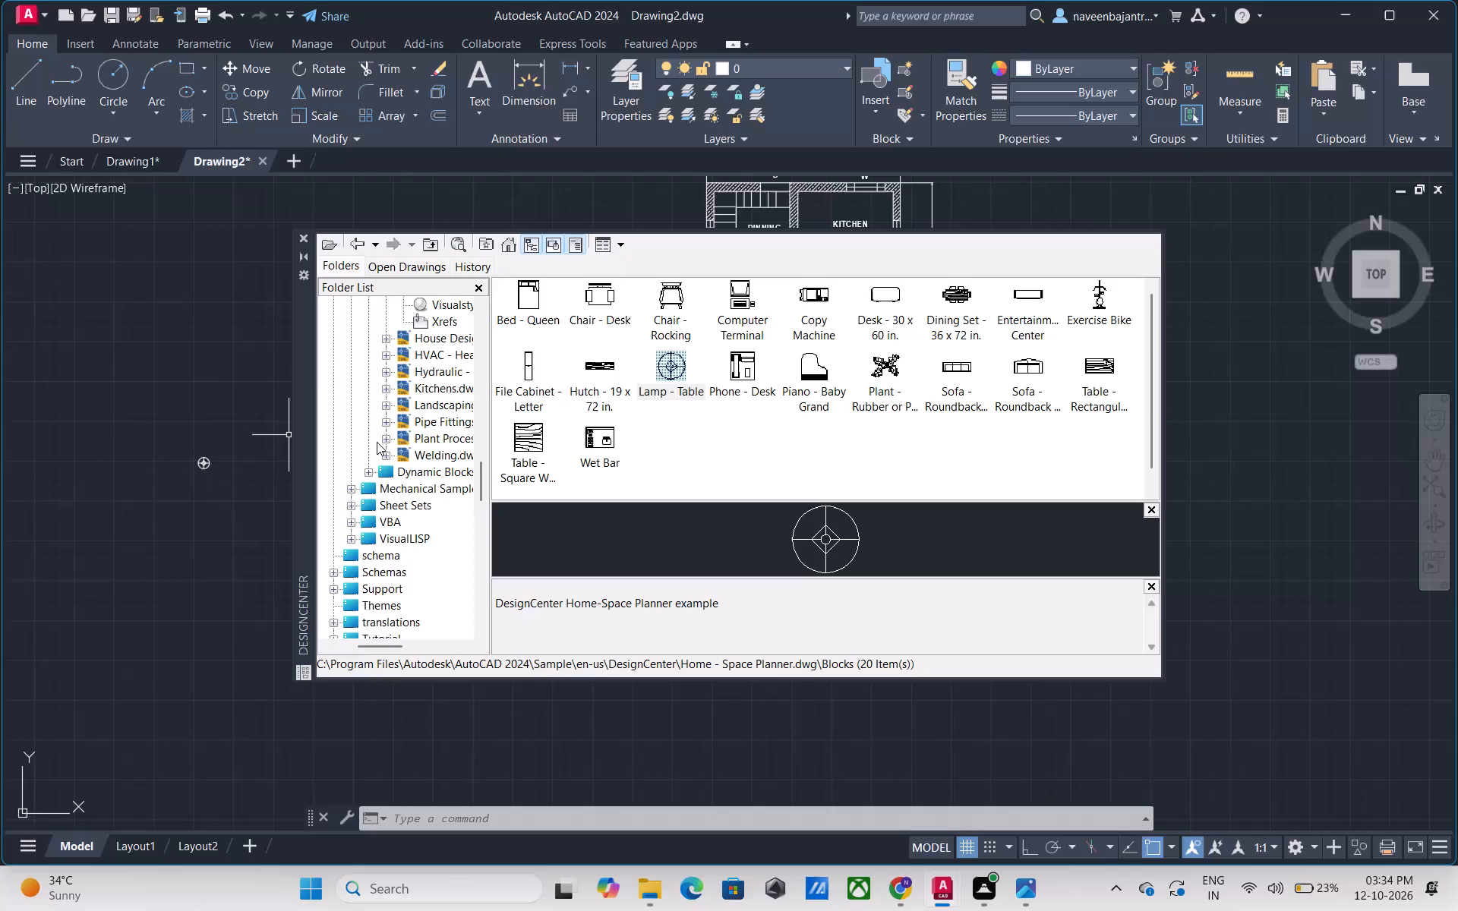
{"action": "scroll", "coordinate": [377, 442], "scroll_direction": "down", "scroll_amount": 1}
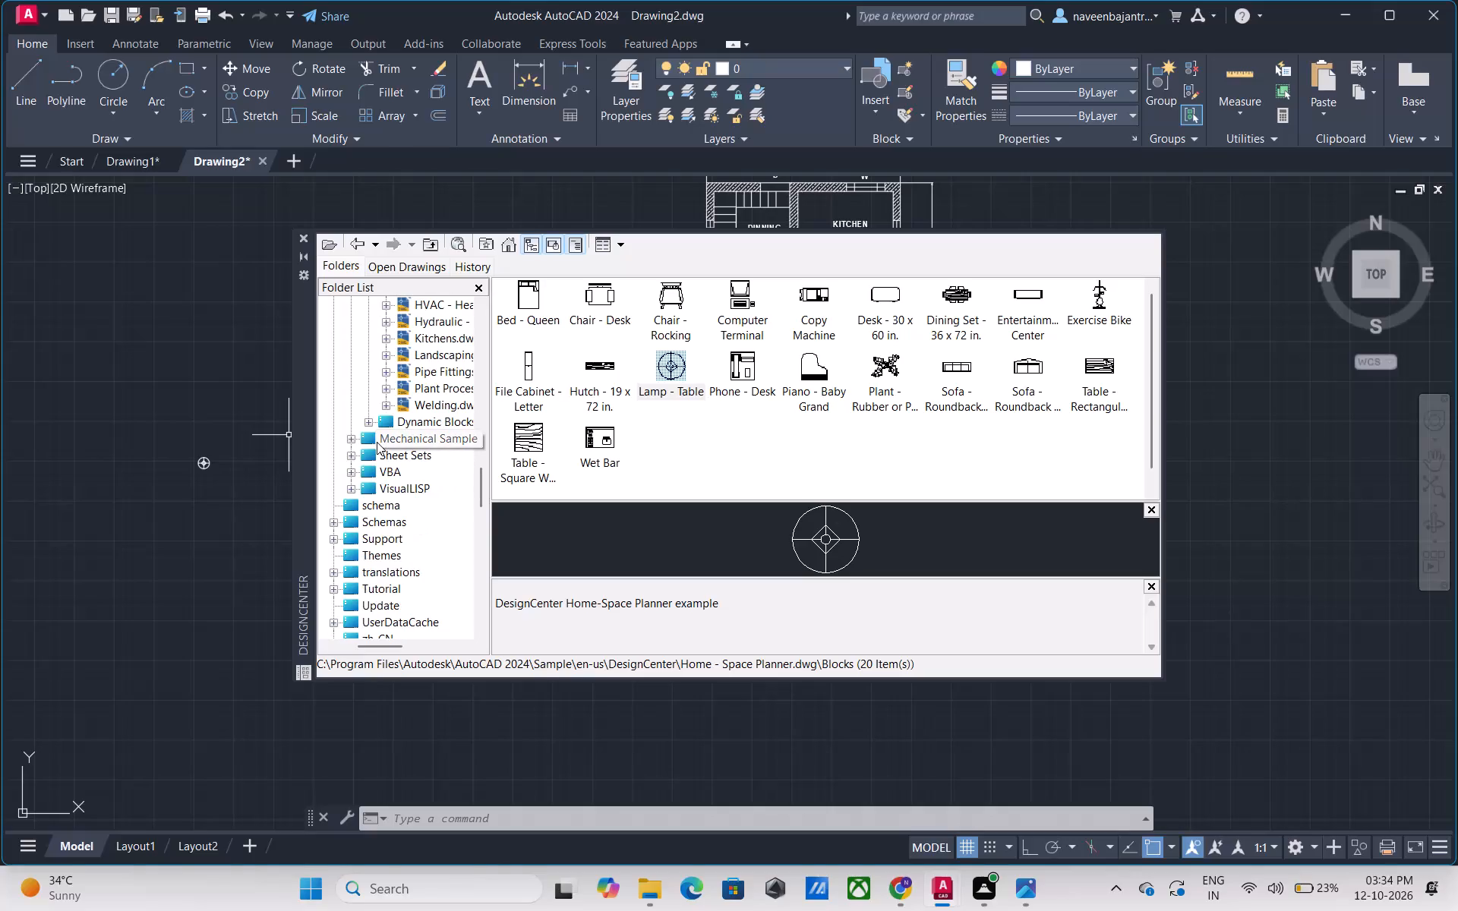
{"action": "scroll", "coordinate": [377, 442], "scroll_direction": "down", "scroll_amount": 2}
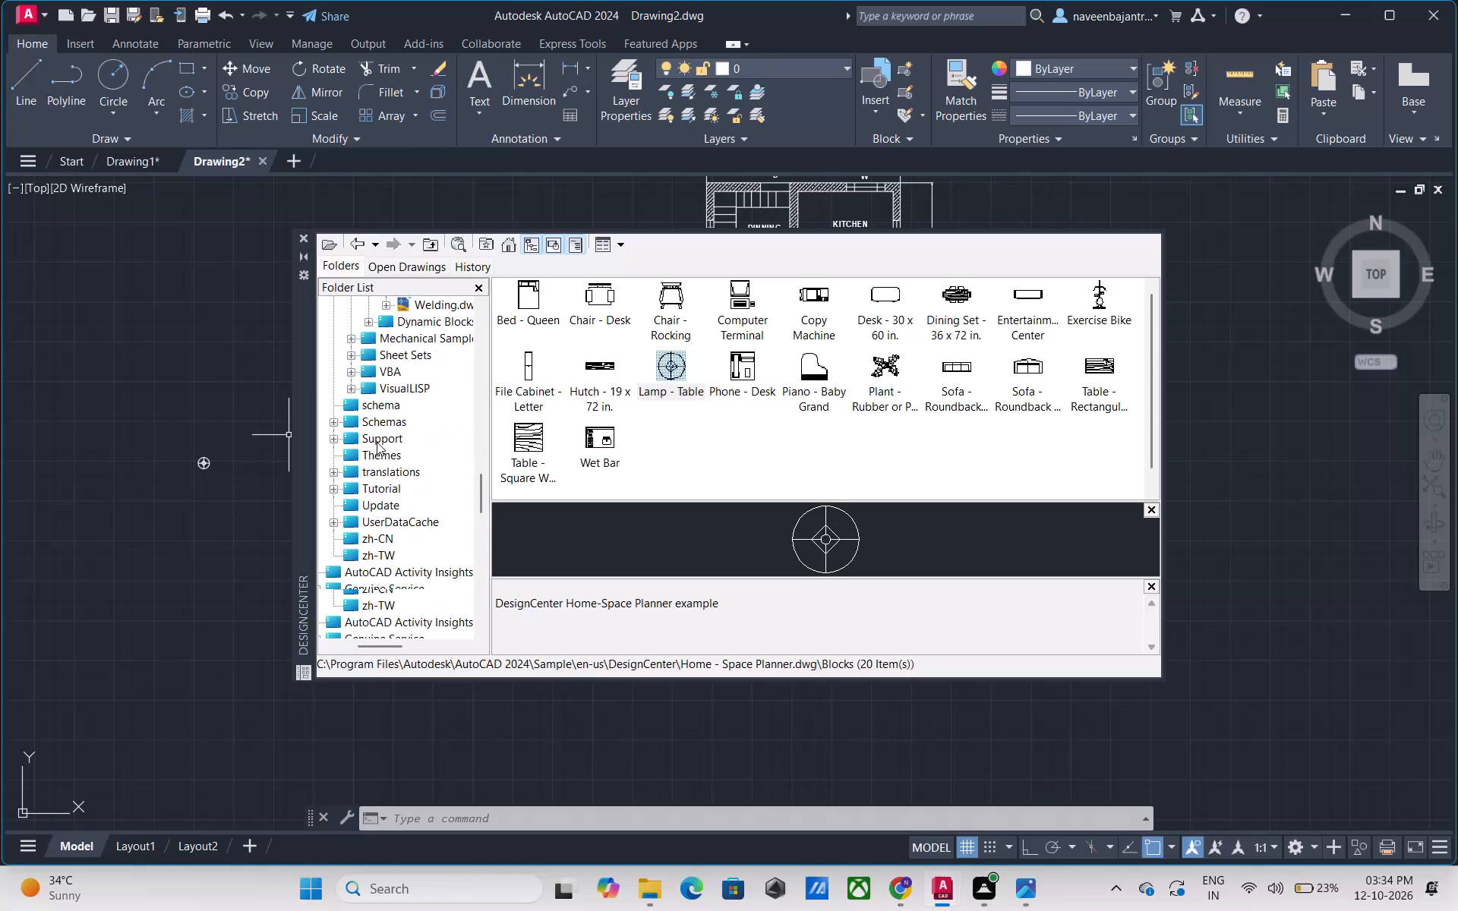
{"action": "scroll", "coordinate": [377, 442], "scroll_direction": "down", "scroll_amount": 1}
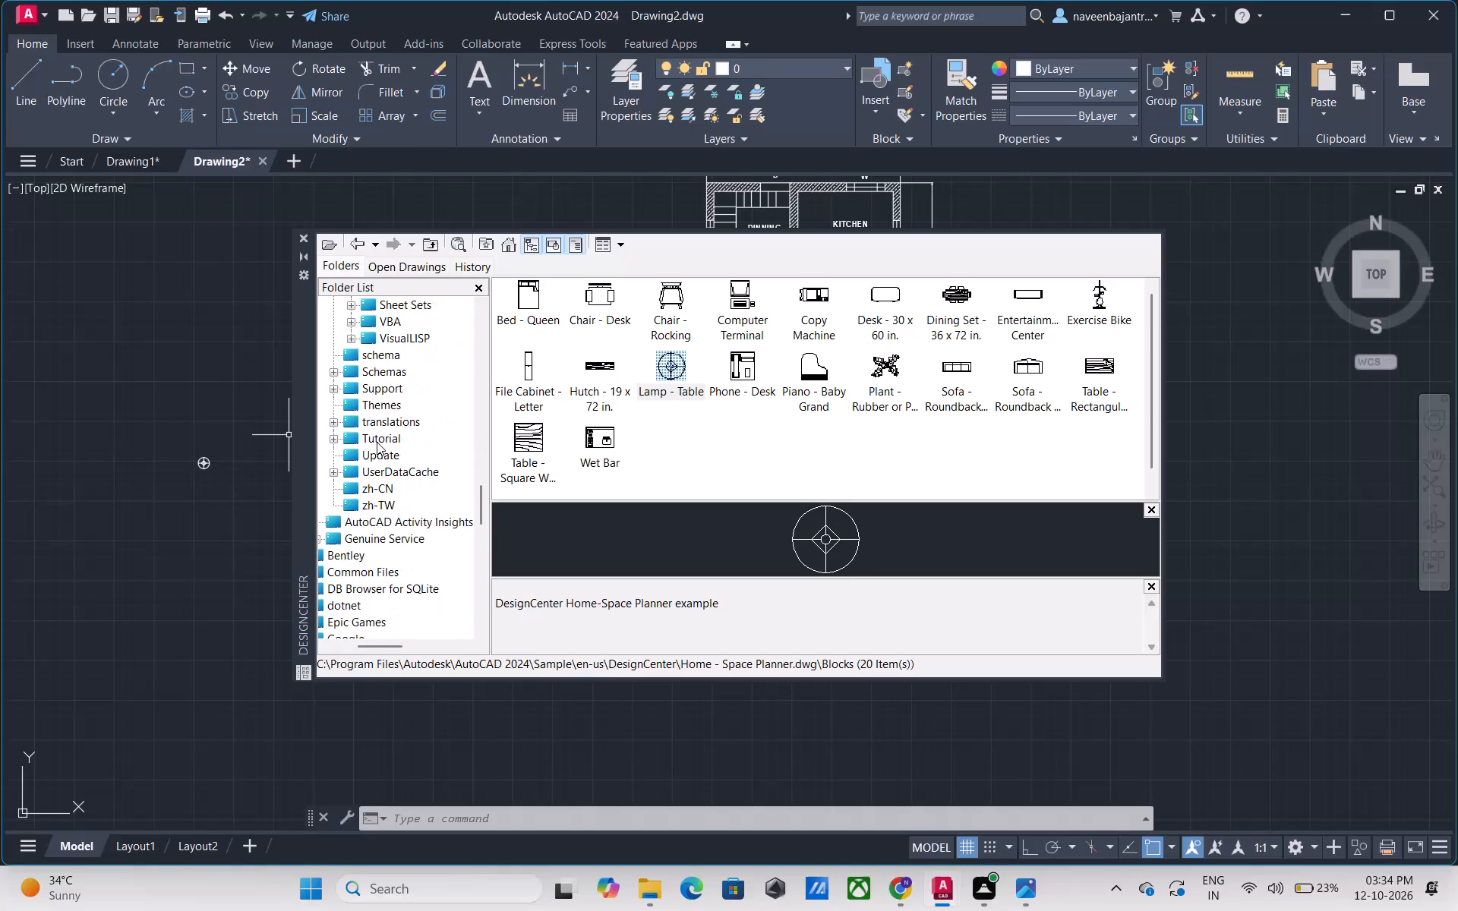
{"action": "scroll", "coordinate": [377, 442], "scroll_direction": "down", "scroll_amount": 1}
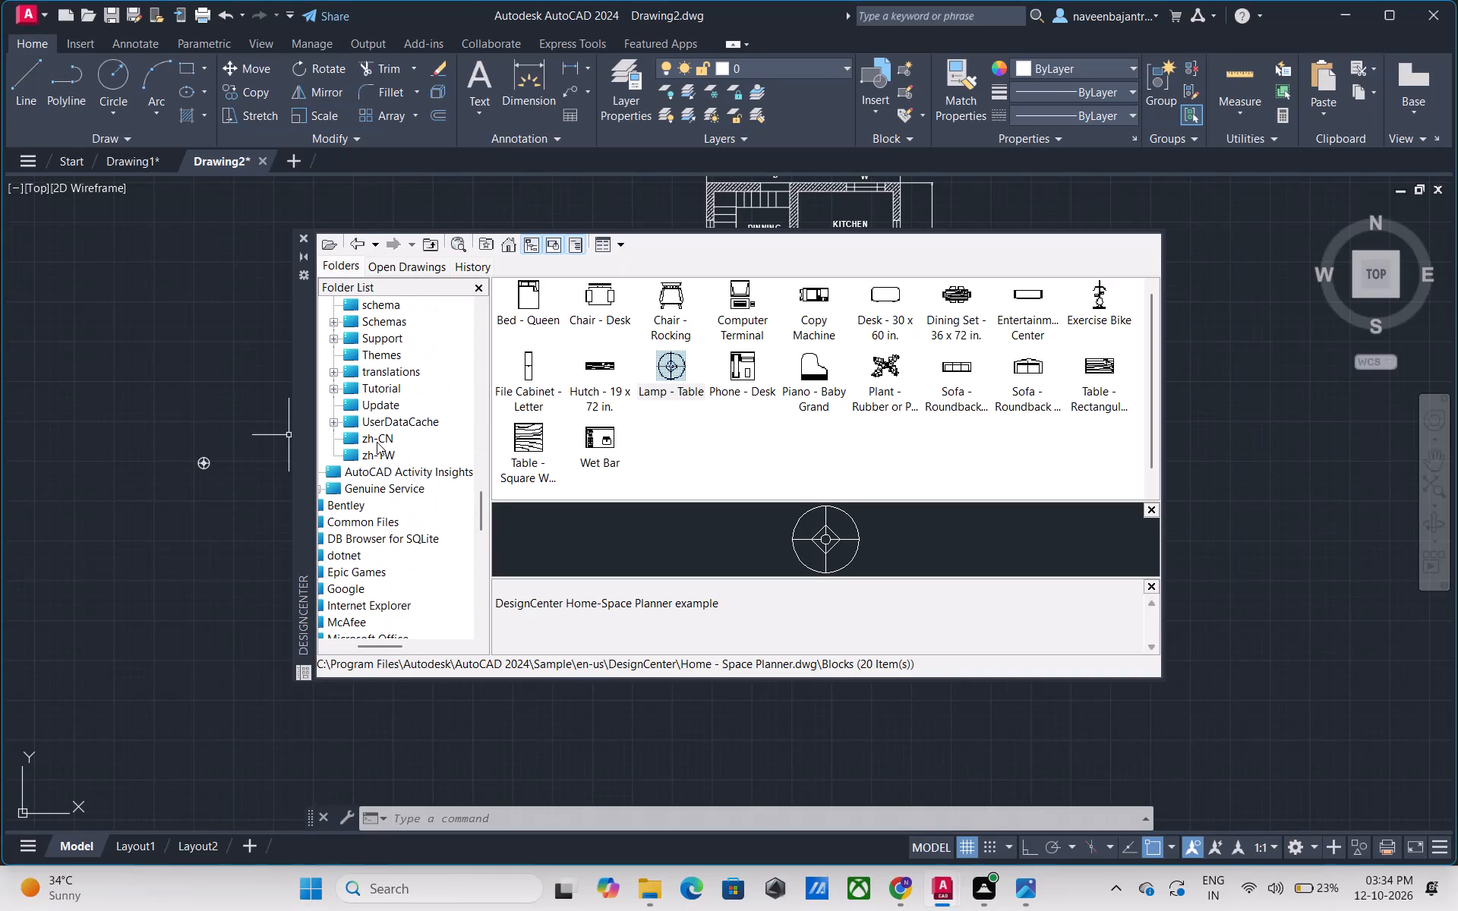
{"action": "scroll", "coordinate": [377, 442], "scroll_direction": "down", "scroll_amount": 2}
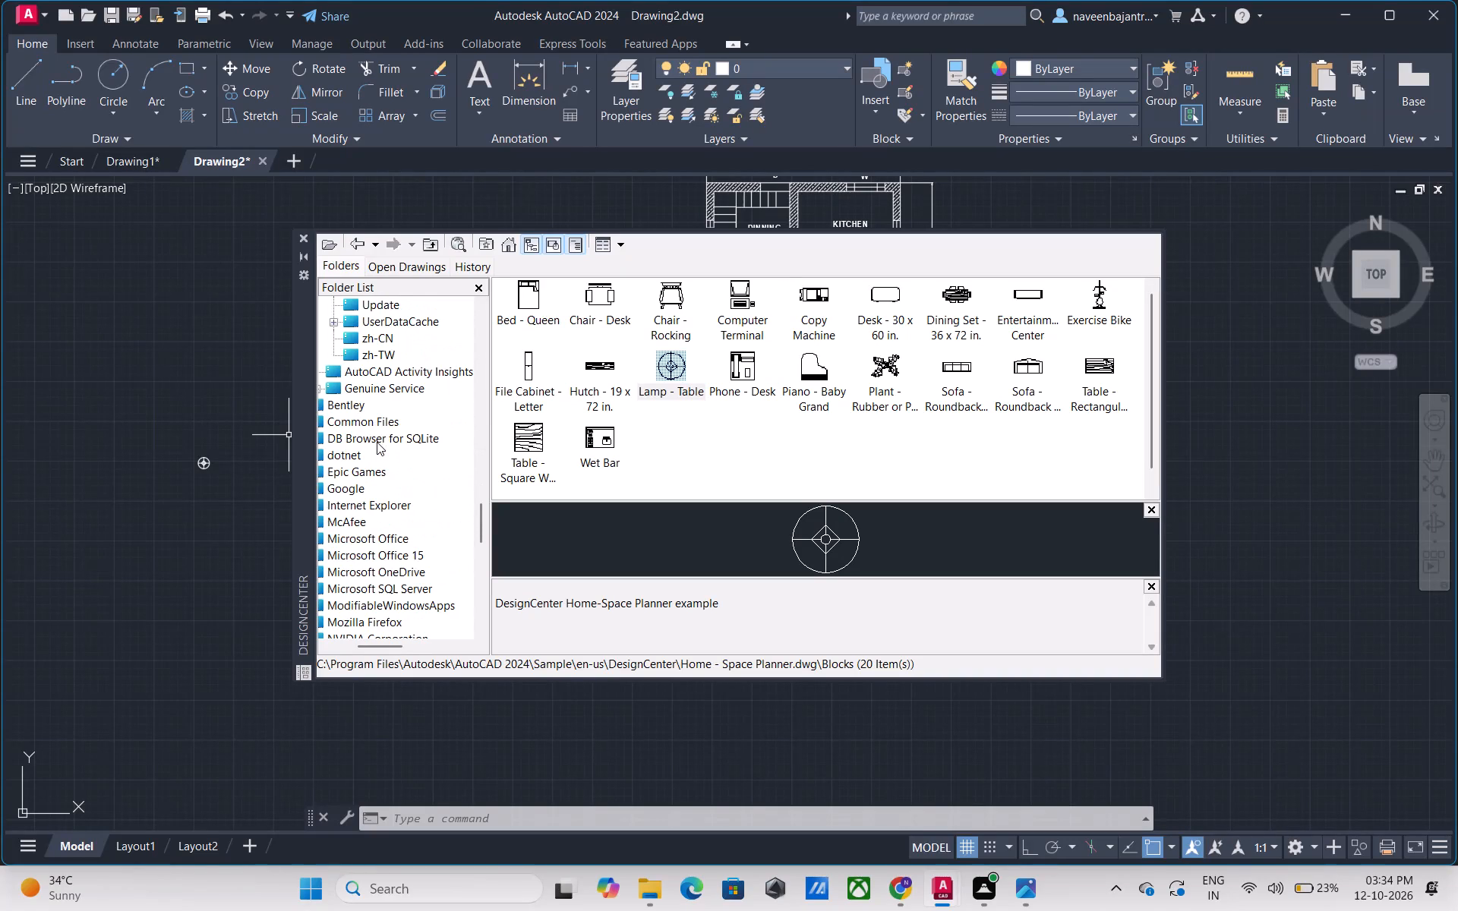
{"action": "scroll", "coordinate": [377, 442], "scroll_direction": "down", "scroll_amount": 1}
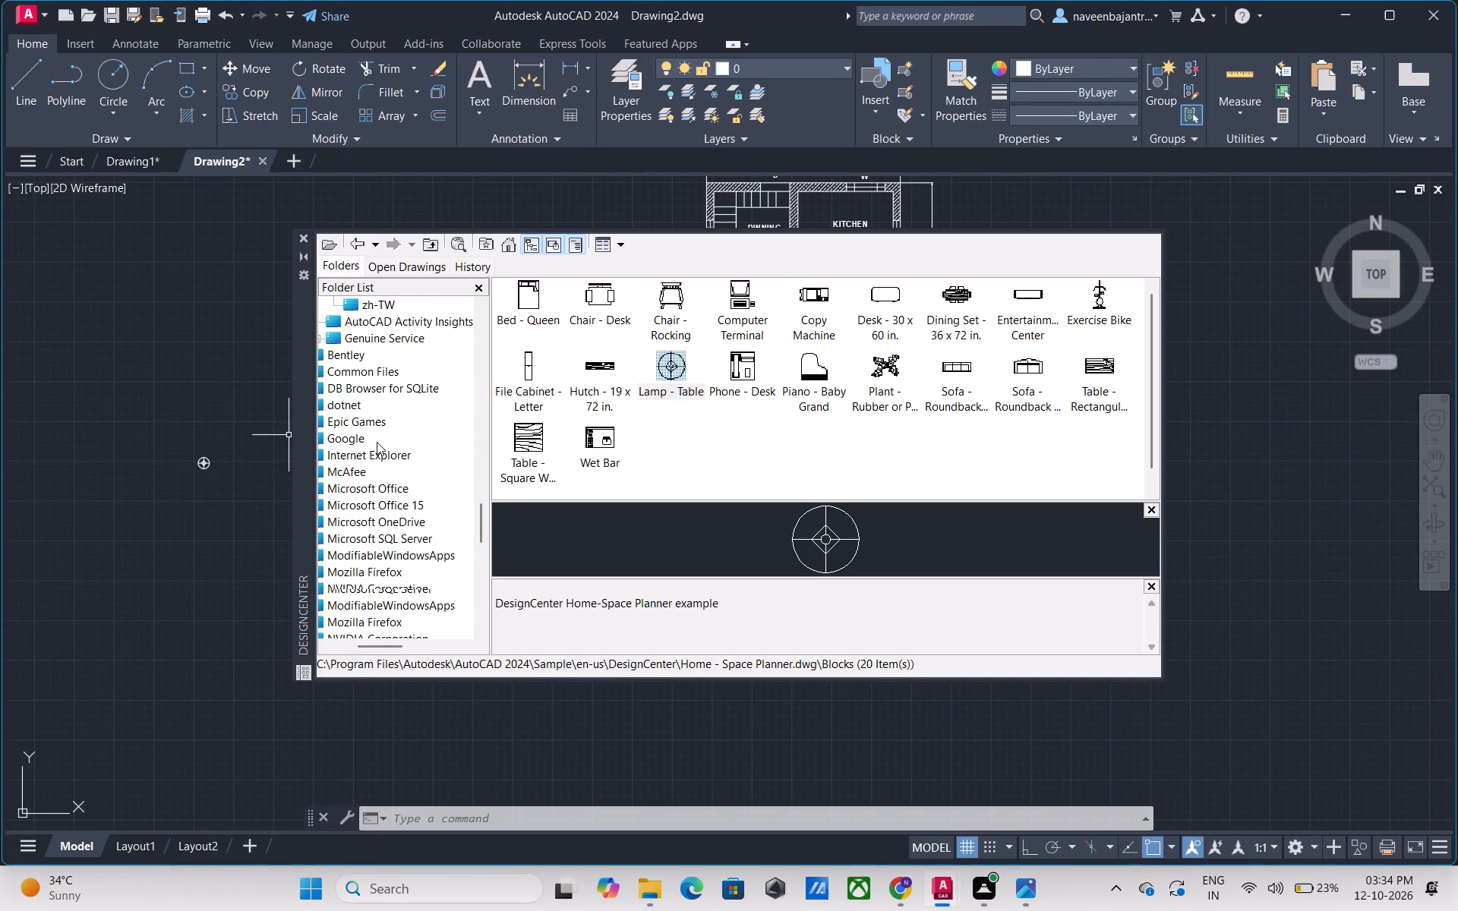
{"action": "scroll", "coordinate": [377, 442], "scroll_direction": "down", "scroll_amount": 1}
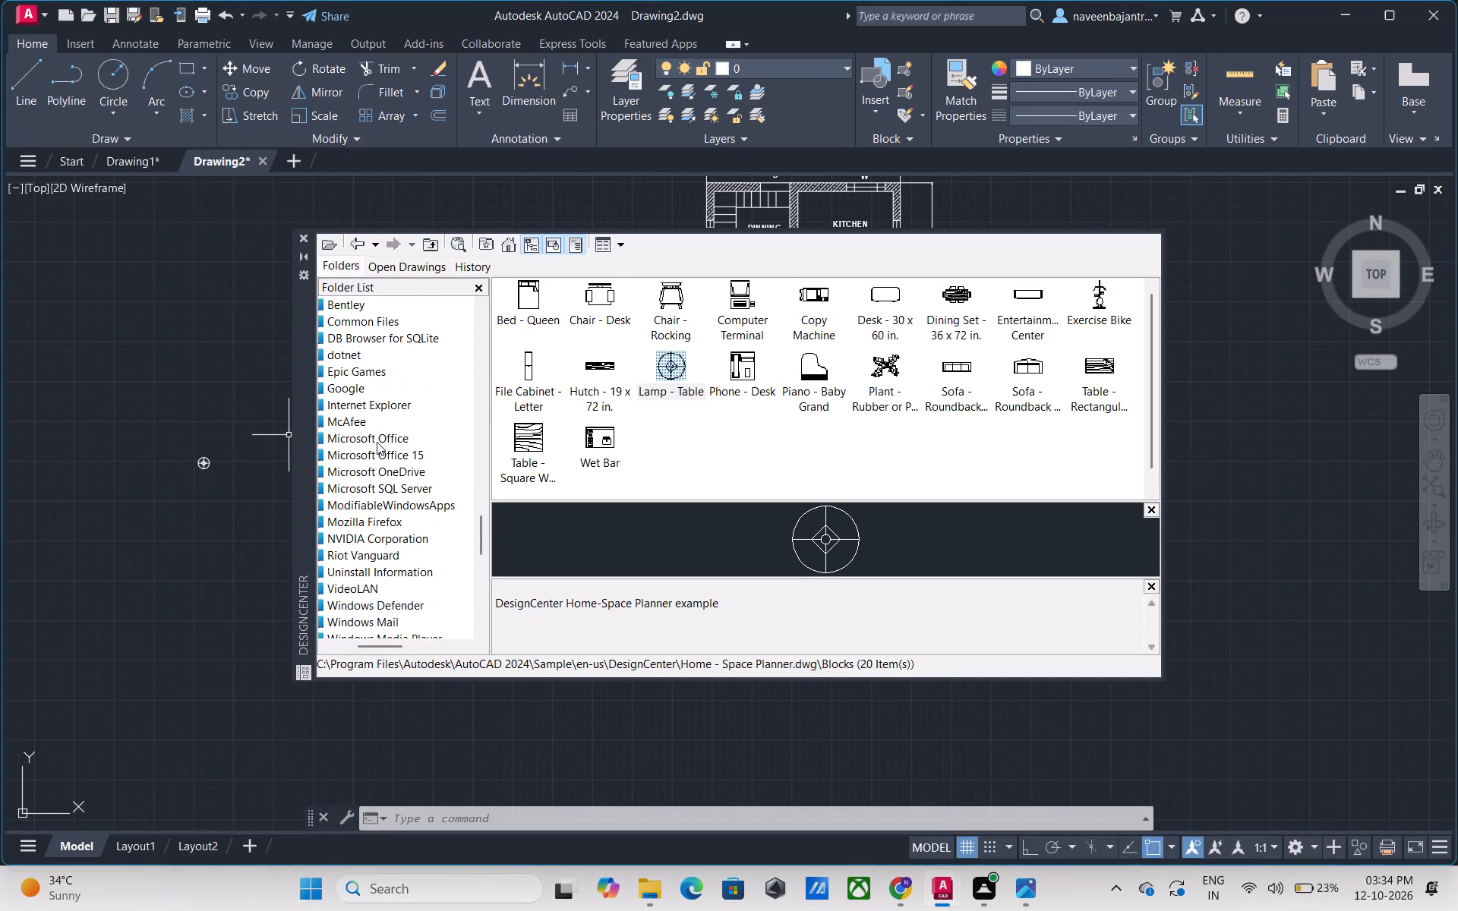
Look through the rest of DesignCenter's folder tree, from the Program Files folders down to the Disk (D:) folders and drawings, for block sources.
{"action": "scroll", "coordinate": [377, 442], "scroll_direction": "down", "scroll_amount": 1}
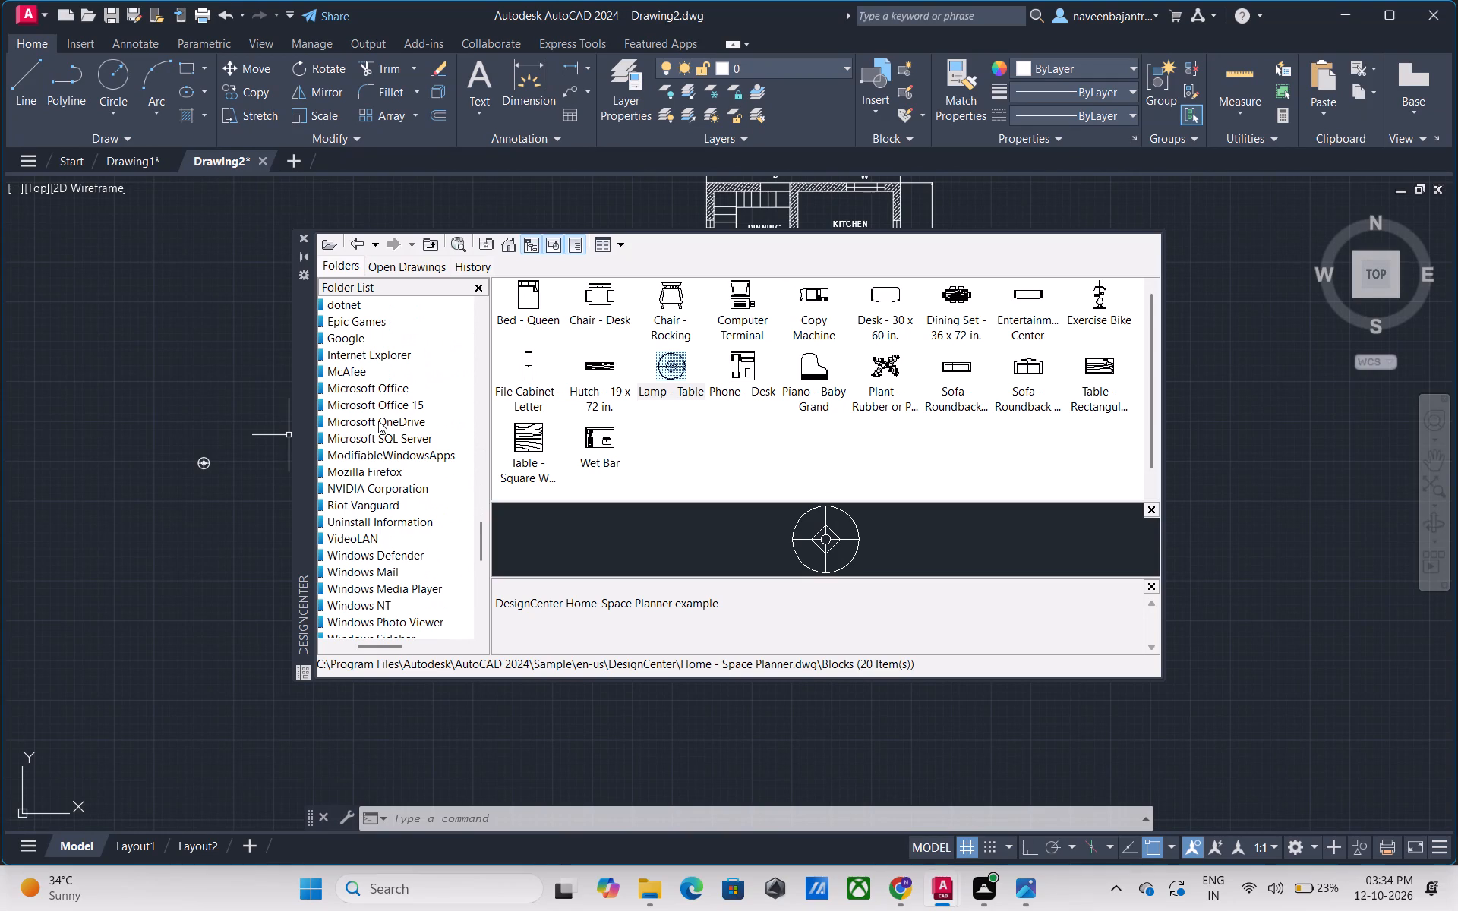
{"action": "scroll", "coordinate": [377, 421], "scroll_direction": "down", "scroll_amount": 1}
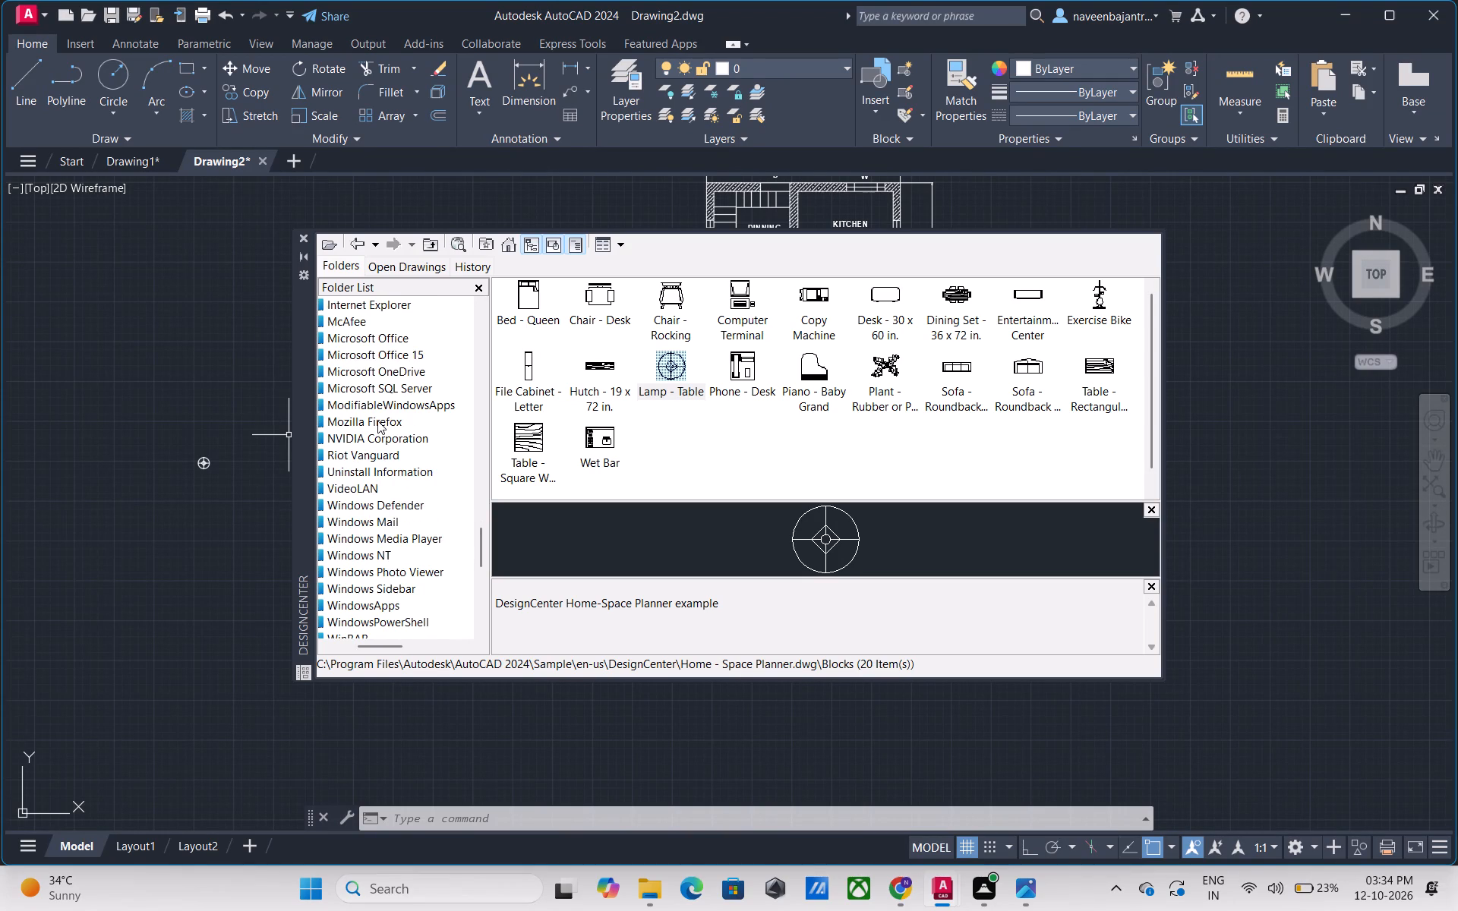
{"action": "scroll", "coordinate": [377, 421], "scroll_direction": "down", "scroll_amount": 1}
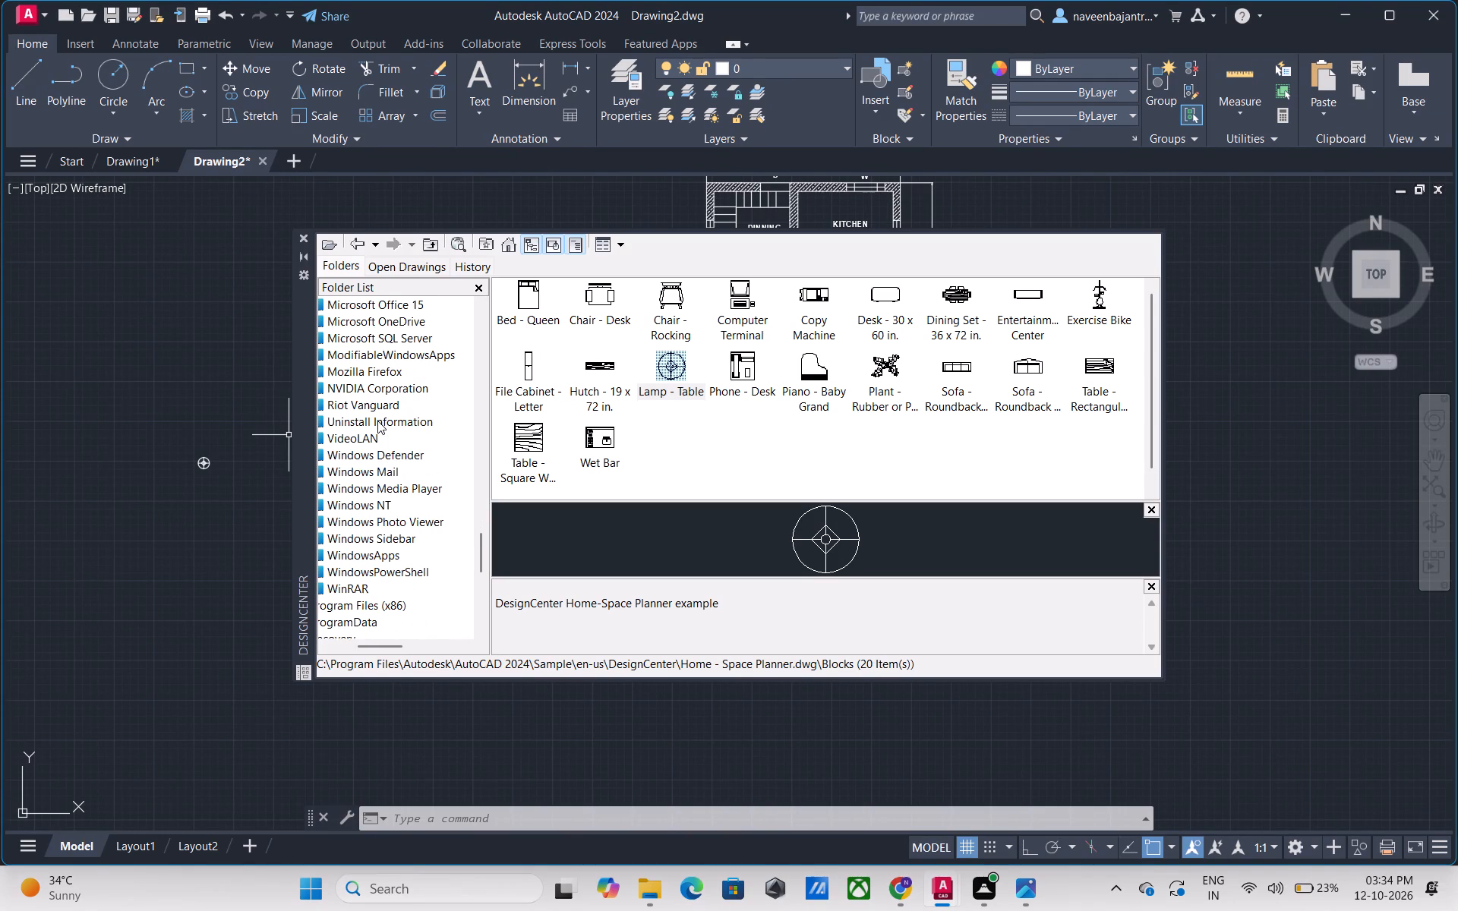
{"action": "scroll", "coordinate": [377, 421], "scroll_direction": "down", "scroll_amount": 2}
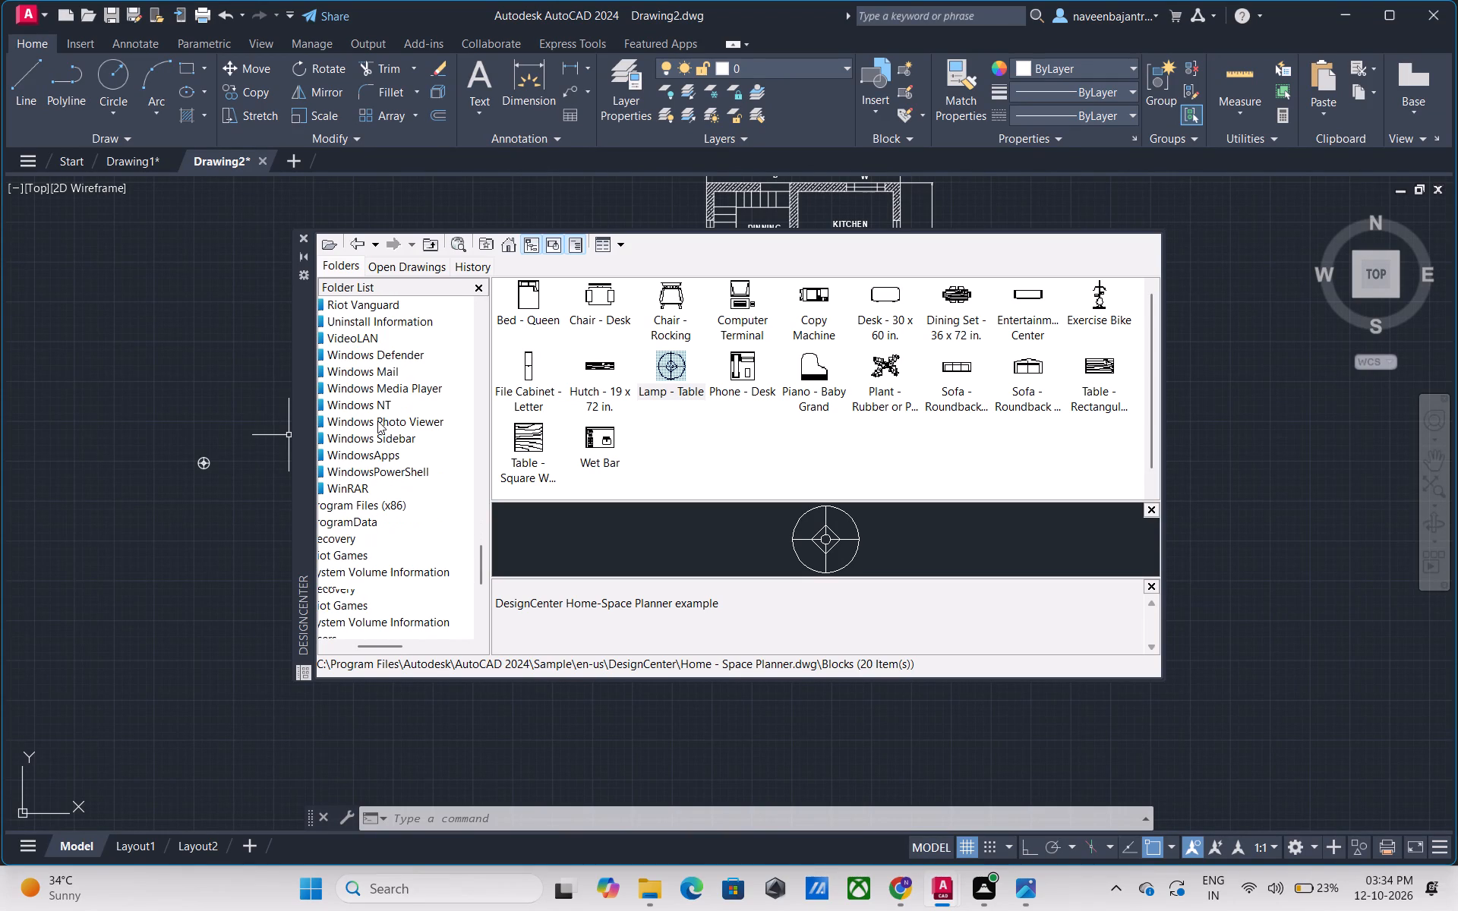
{"action": "scroll", "coordinate": [377, 421], "scroll_direction": "down", "scroll_amount": 2}
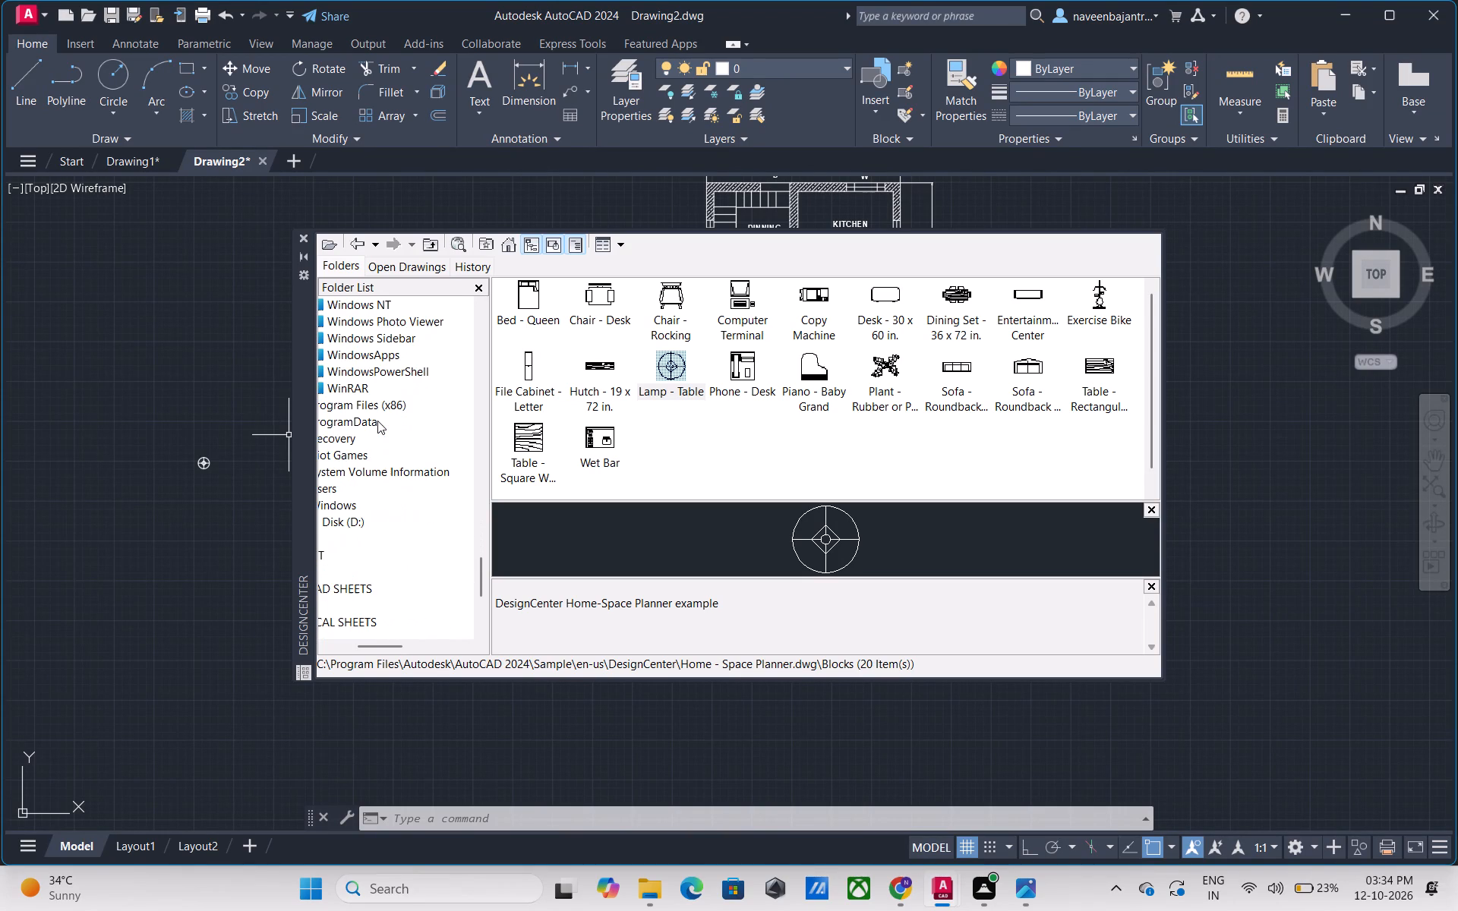
{"action": "scroll", "coordinate": [377, 421], "scroll_direction": "down", "scroll_amount": 1}
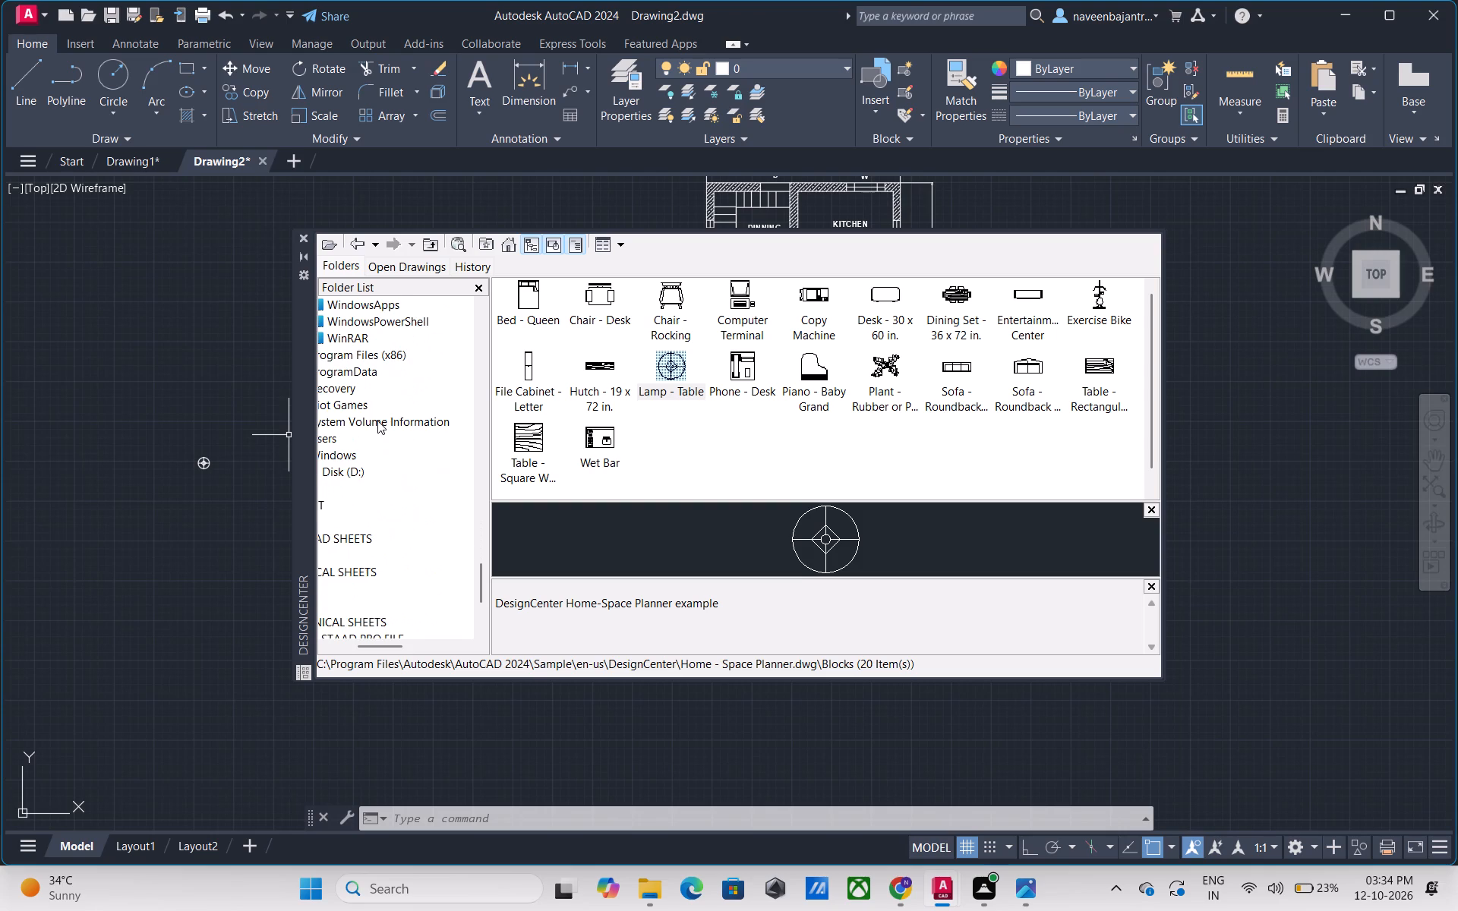
{"action": "scroll", "coordinate": [377, 421], "scroll_direction": "down", "scroll_amount": 2}
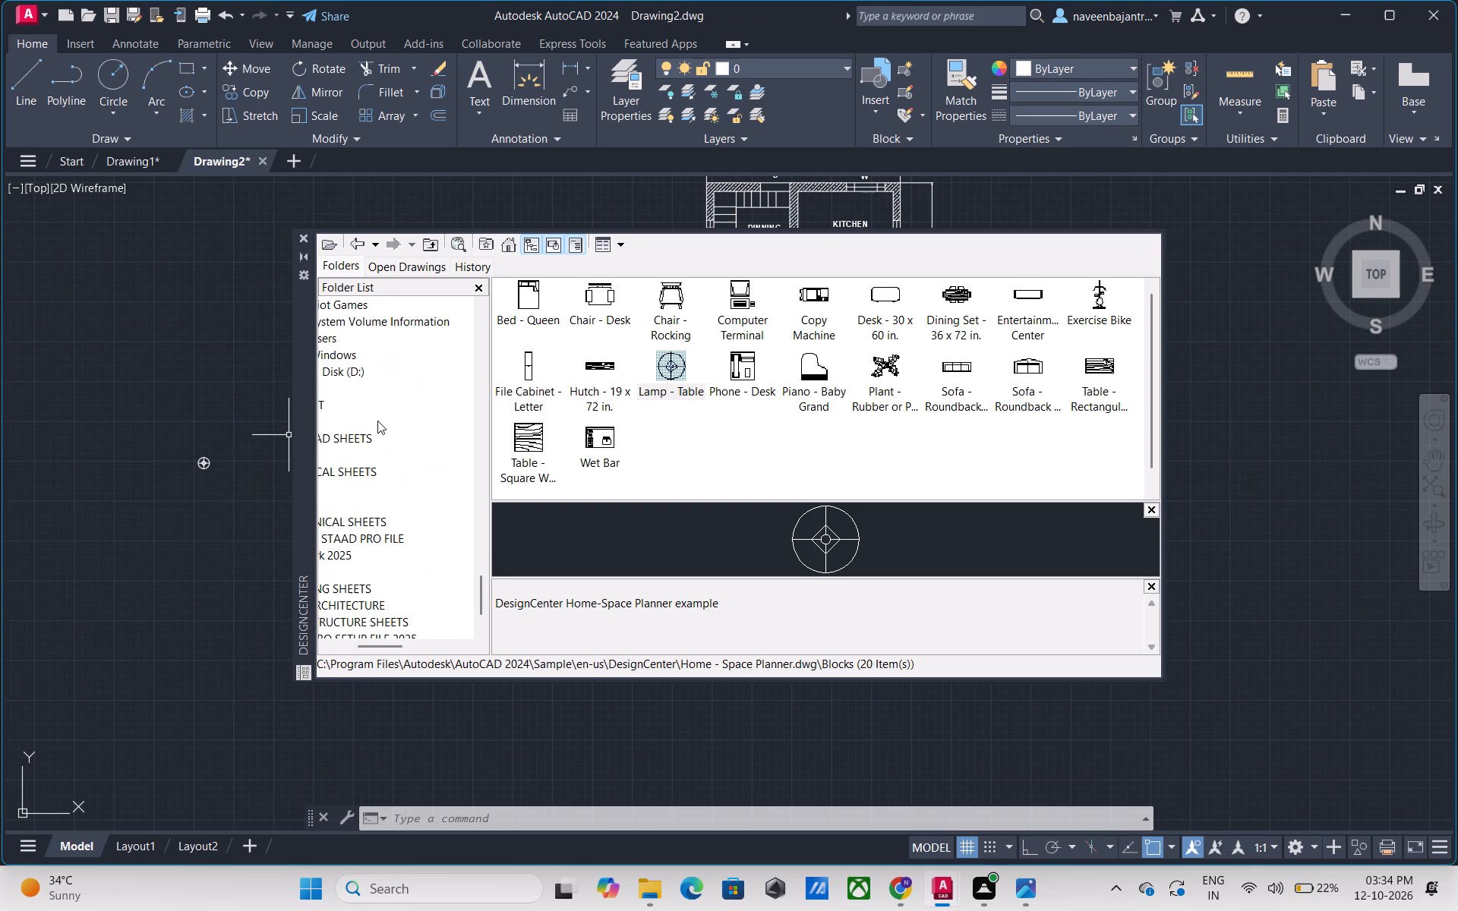
{"action": "scroll", "coordinate": [377, 421], "scroll_direction": "down", "scroll_amount": 2}
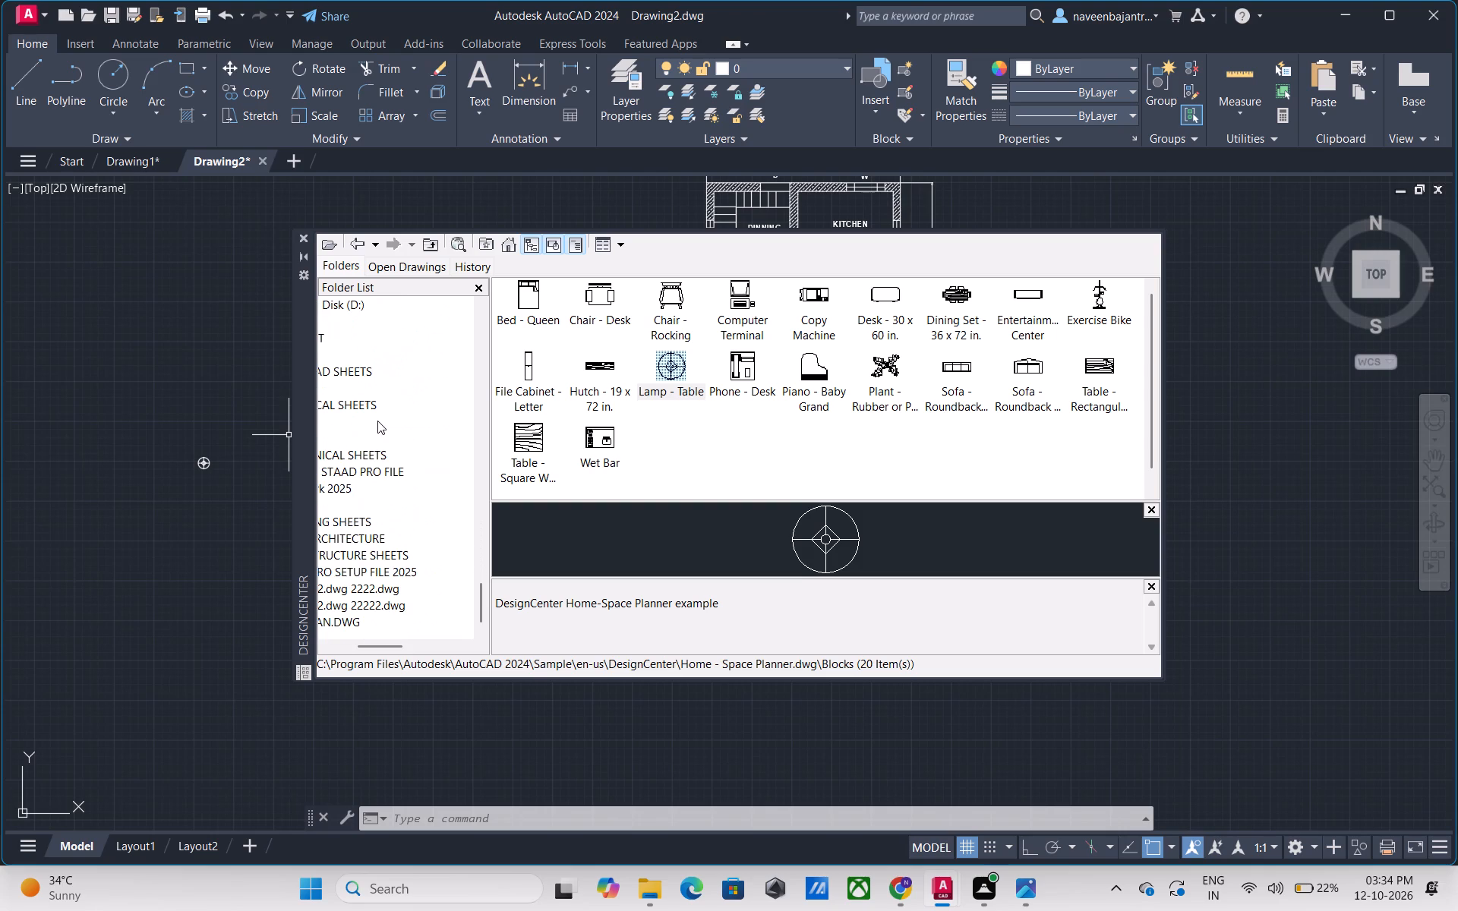
{"action": "scroll", "coordinate": [377, 421], "scroll_direction": "down", "scroll_amount": 2}
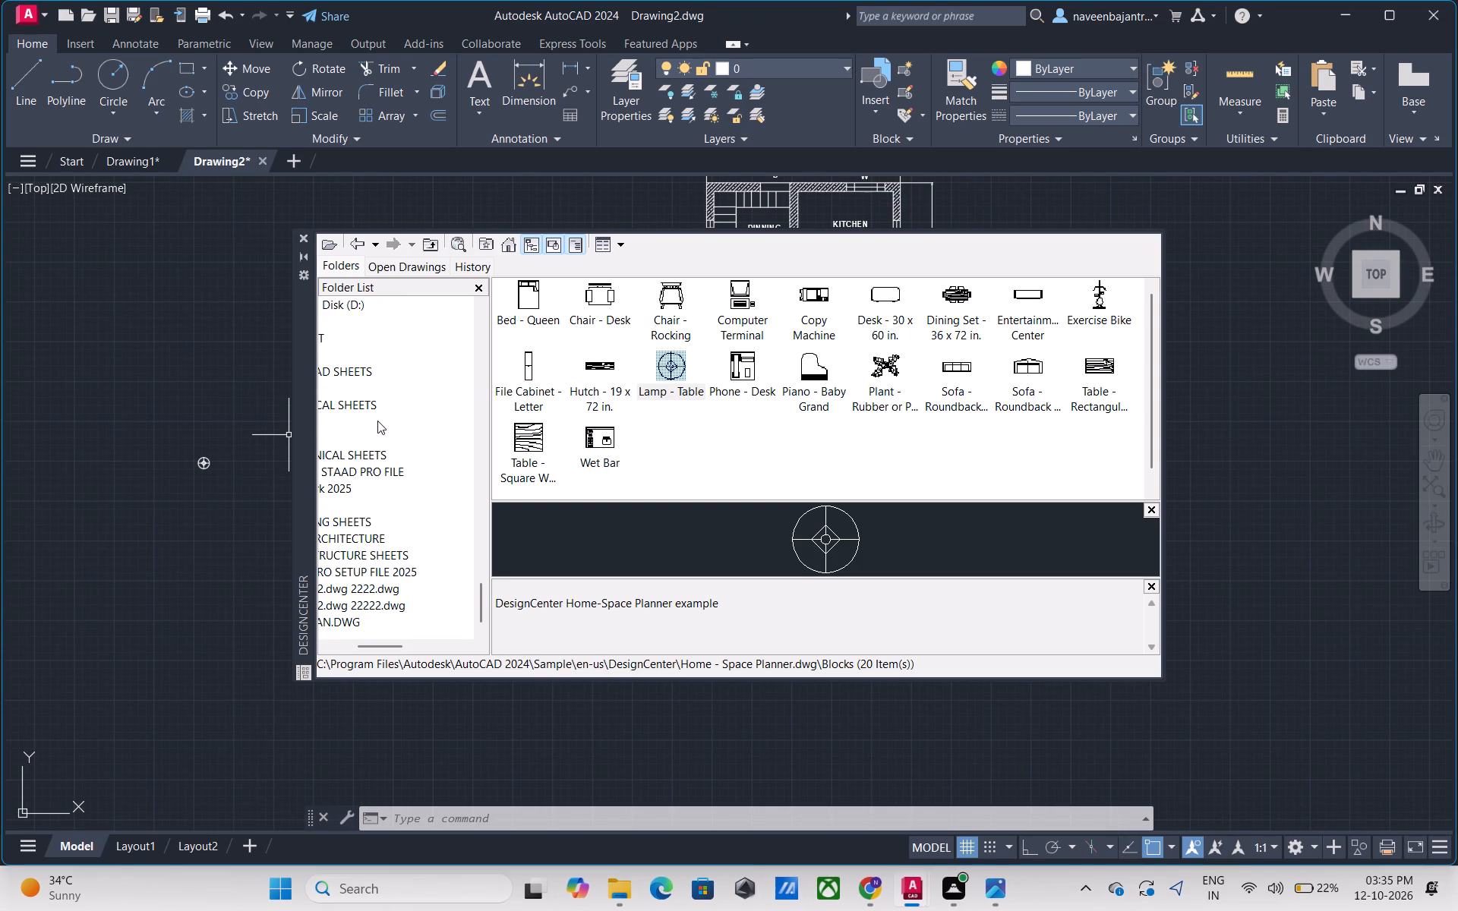
{"action": "scroll", "coordinate": [377, 421], "scroll_direction": "down", "scroll_amount": 1}
Look back up DesignCenter's folder tree, from the Disk (D:) folders to the AutoCAD 2024 Sample and DesignCenter drawings, for other block sources.
{"action": "scroll", "coordinate": [377, 421], "scroll_direction": "up", "scroll_amount": 1}
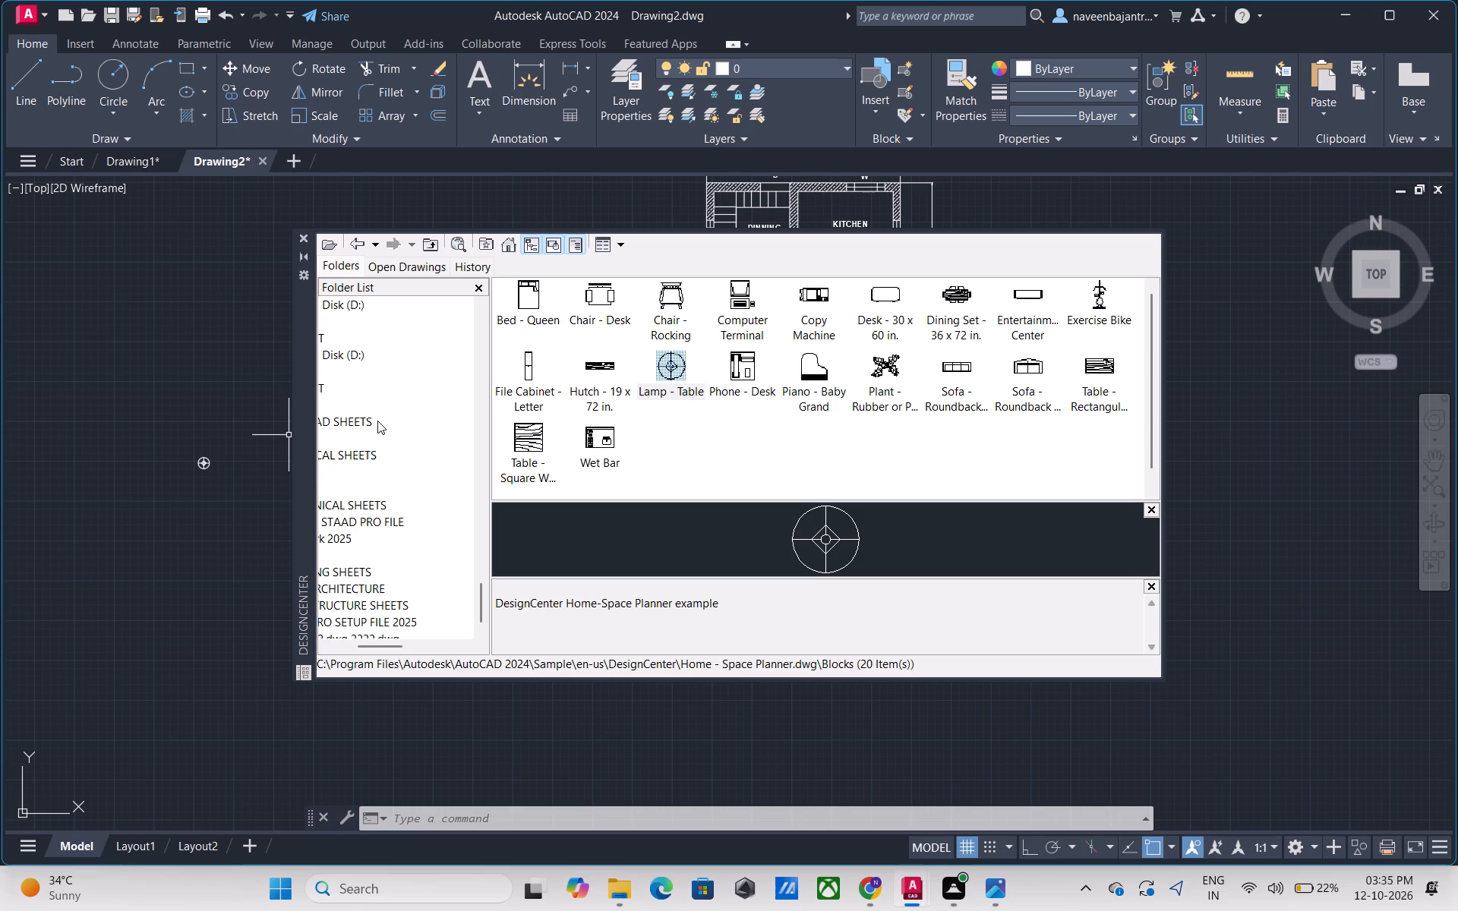
{"action": "scroll", "coordinate": [377, 421], "scroll_direction": "up", "scroll_amount": 1}
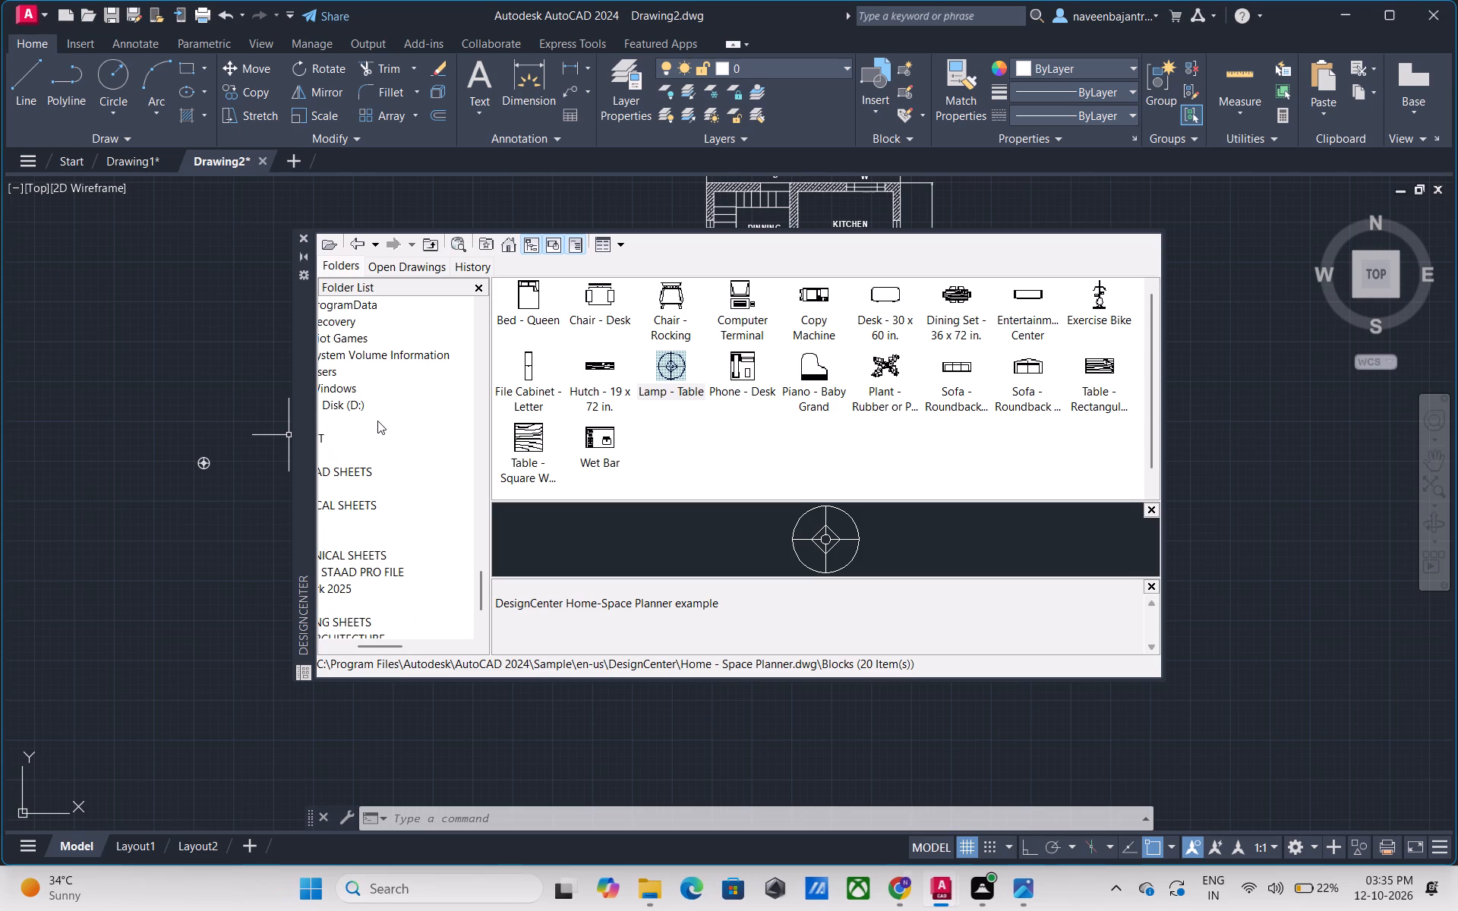
{"action": "scroll", "coordinate": [377, 421], "scroll_direction": "up", "scroll_amount": 1}
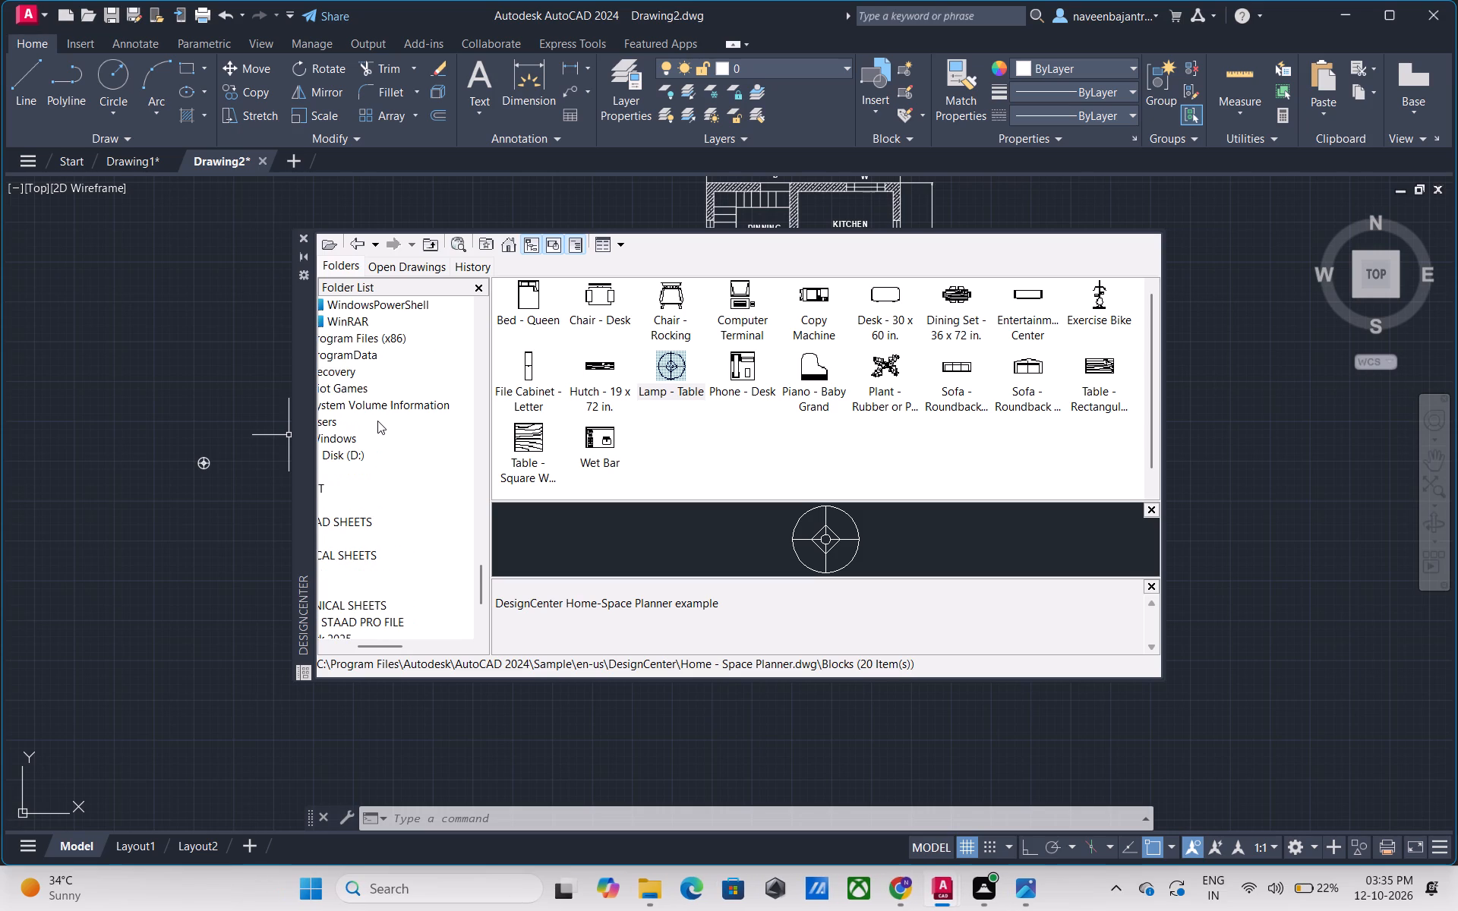
{"action": "scroll", "coordinate": [377, 421], "scroll_direction": "up", "scroll_amount": 1}
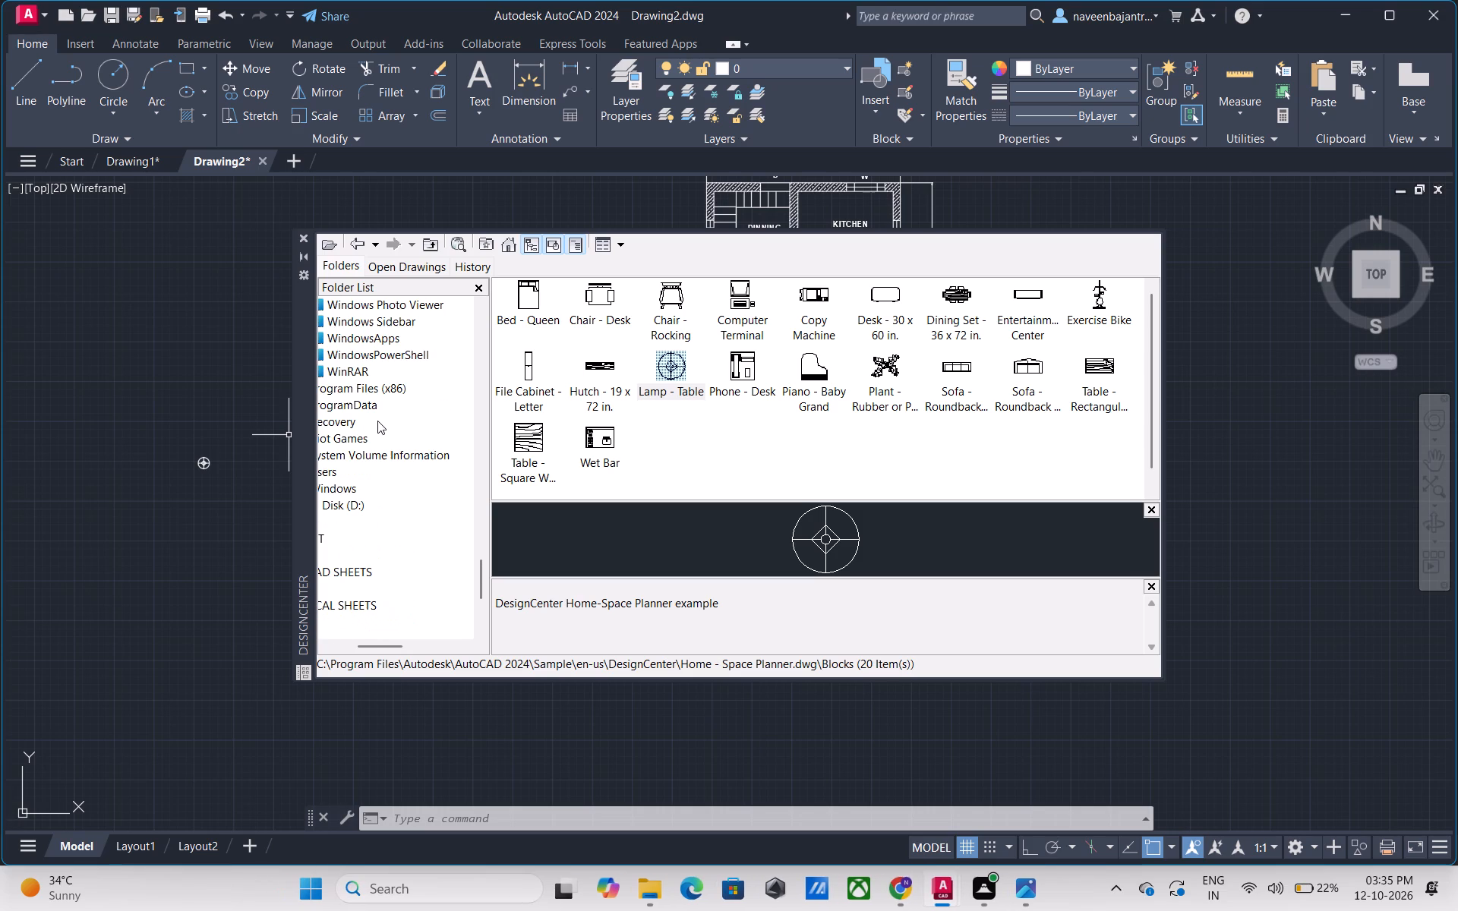
{"action": "scroll", "coordinate": [377, 421], "scroll_direction": "up", "scroll_amount": 1}
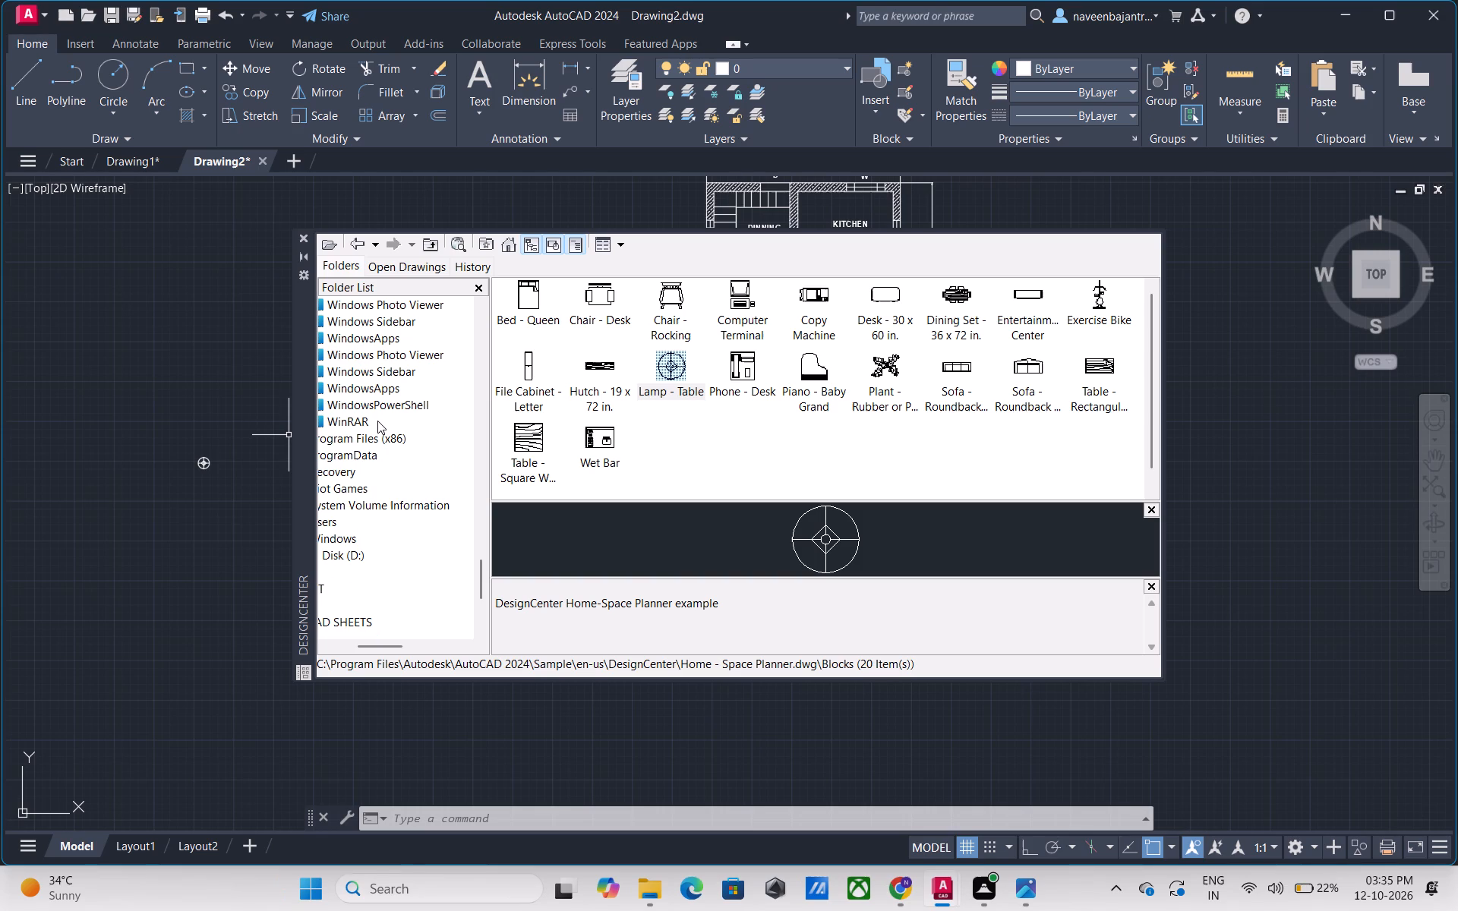
{"action": "scroll", "coordinate": [377, 421], "scroll_direction": "up", "scroll_amount": 1}
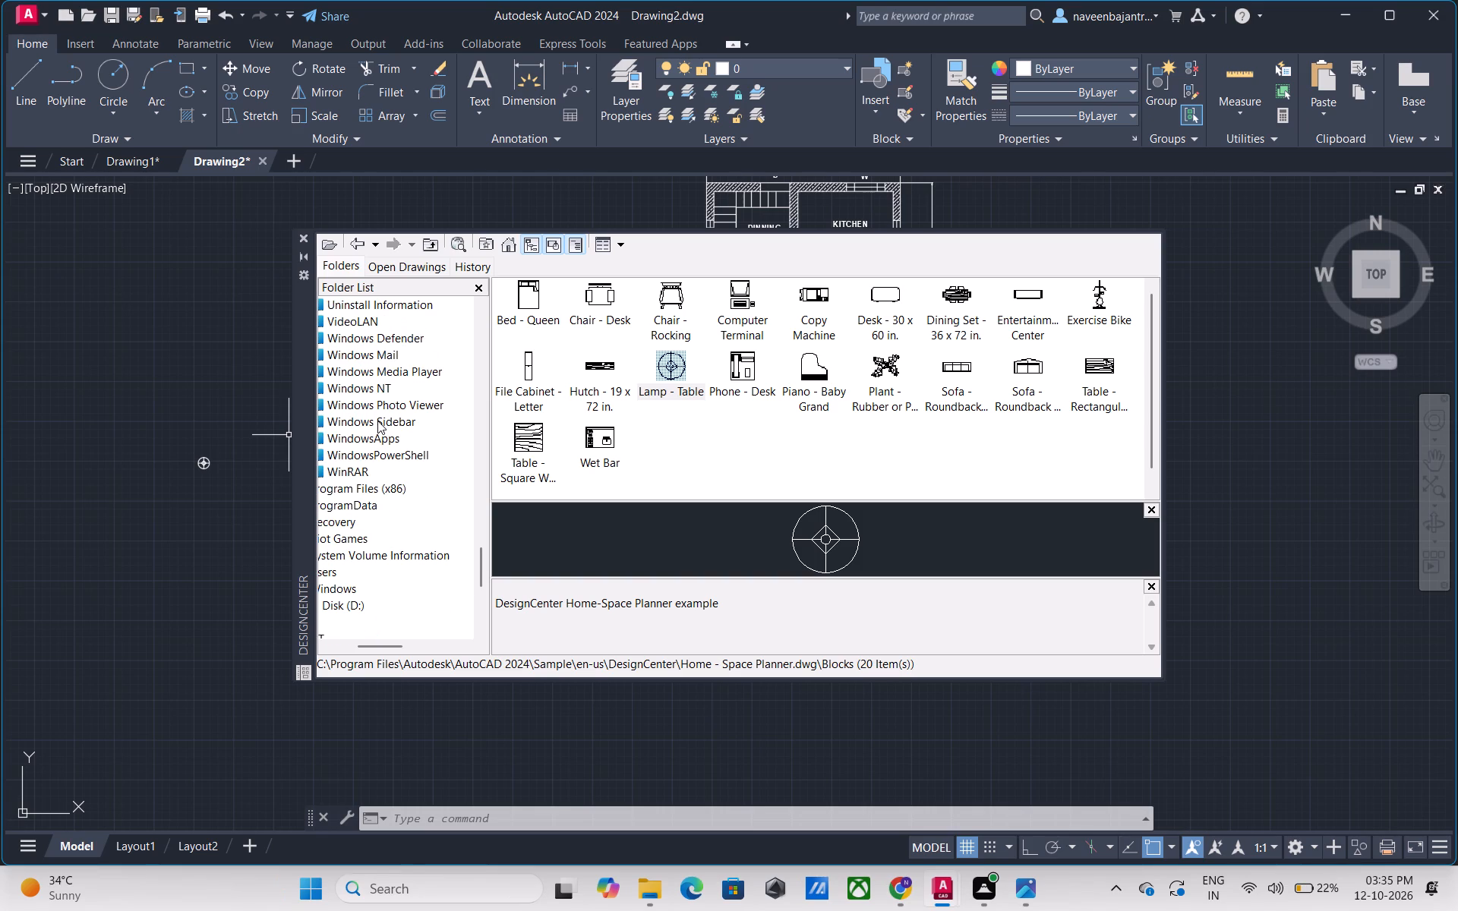
{"action": "scroll", "coordinate": [377, 421], "scroll_direction": "up", "scroll_amount": 2}
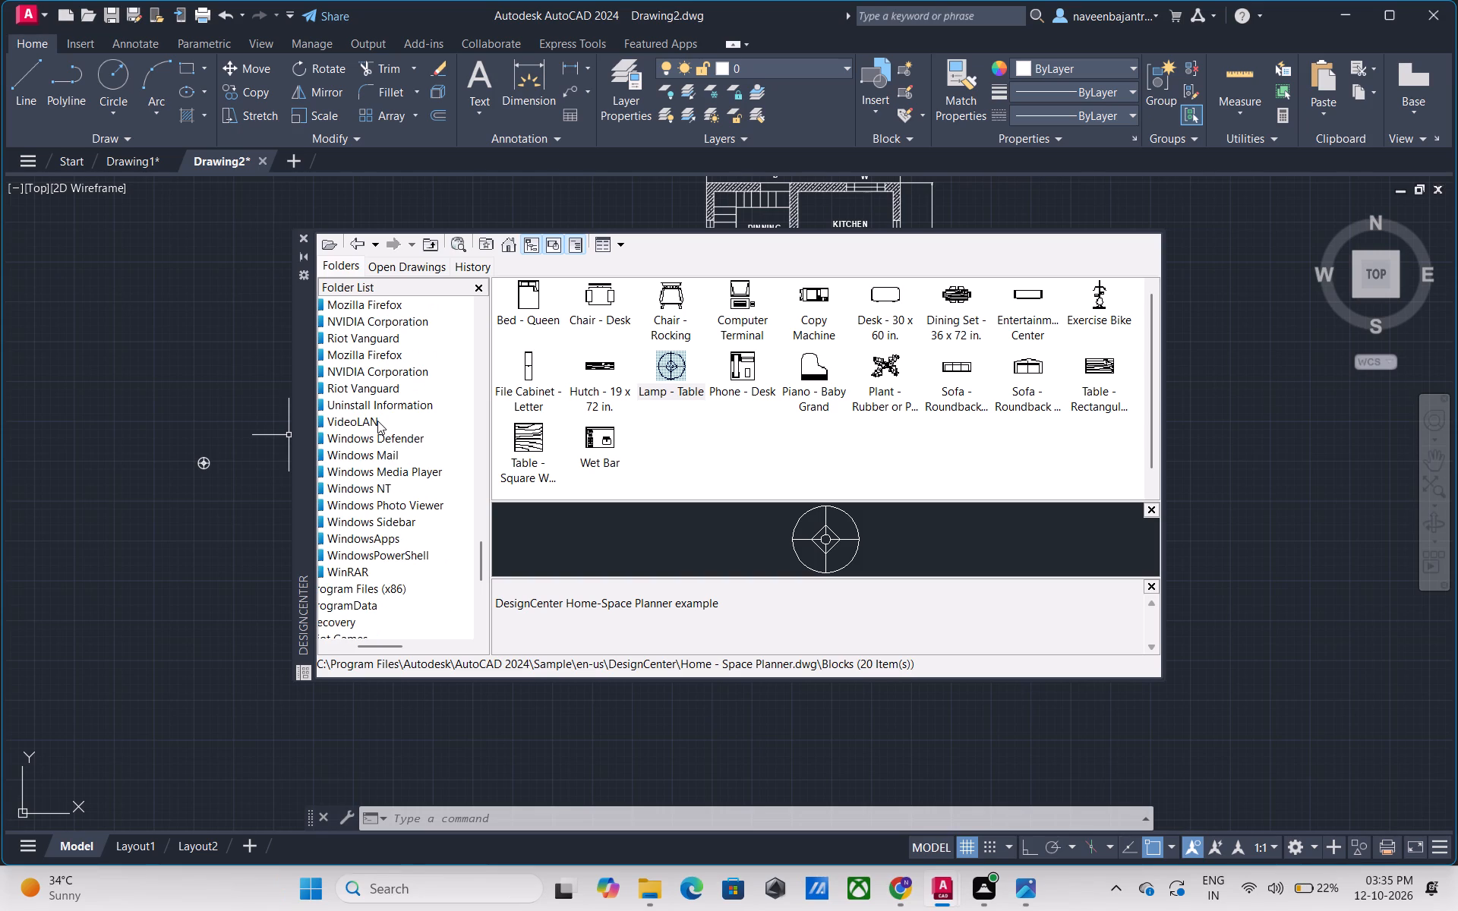
{"action": "scroll", "coordinate": [377, 421], "scroll_direction": "up", "scroll_amount": 1}
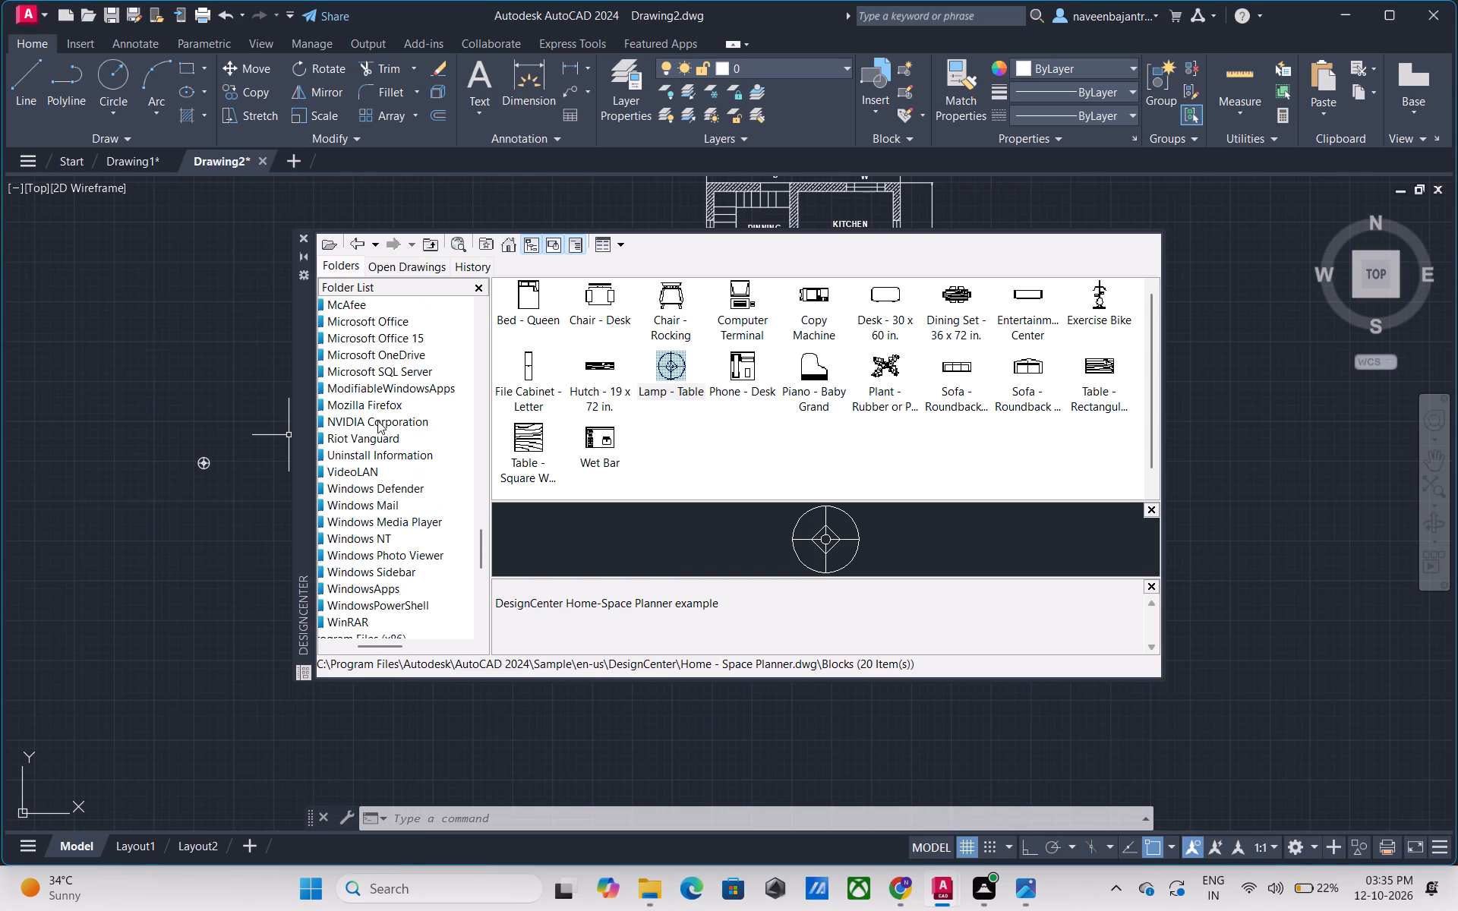
{"action": "scroll", "coordinate": [377, 421], "scroll_direction": "up", "scroll_amount": 1}
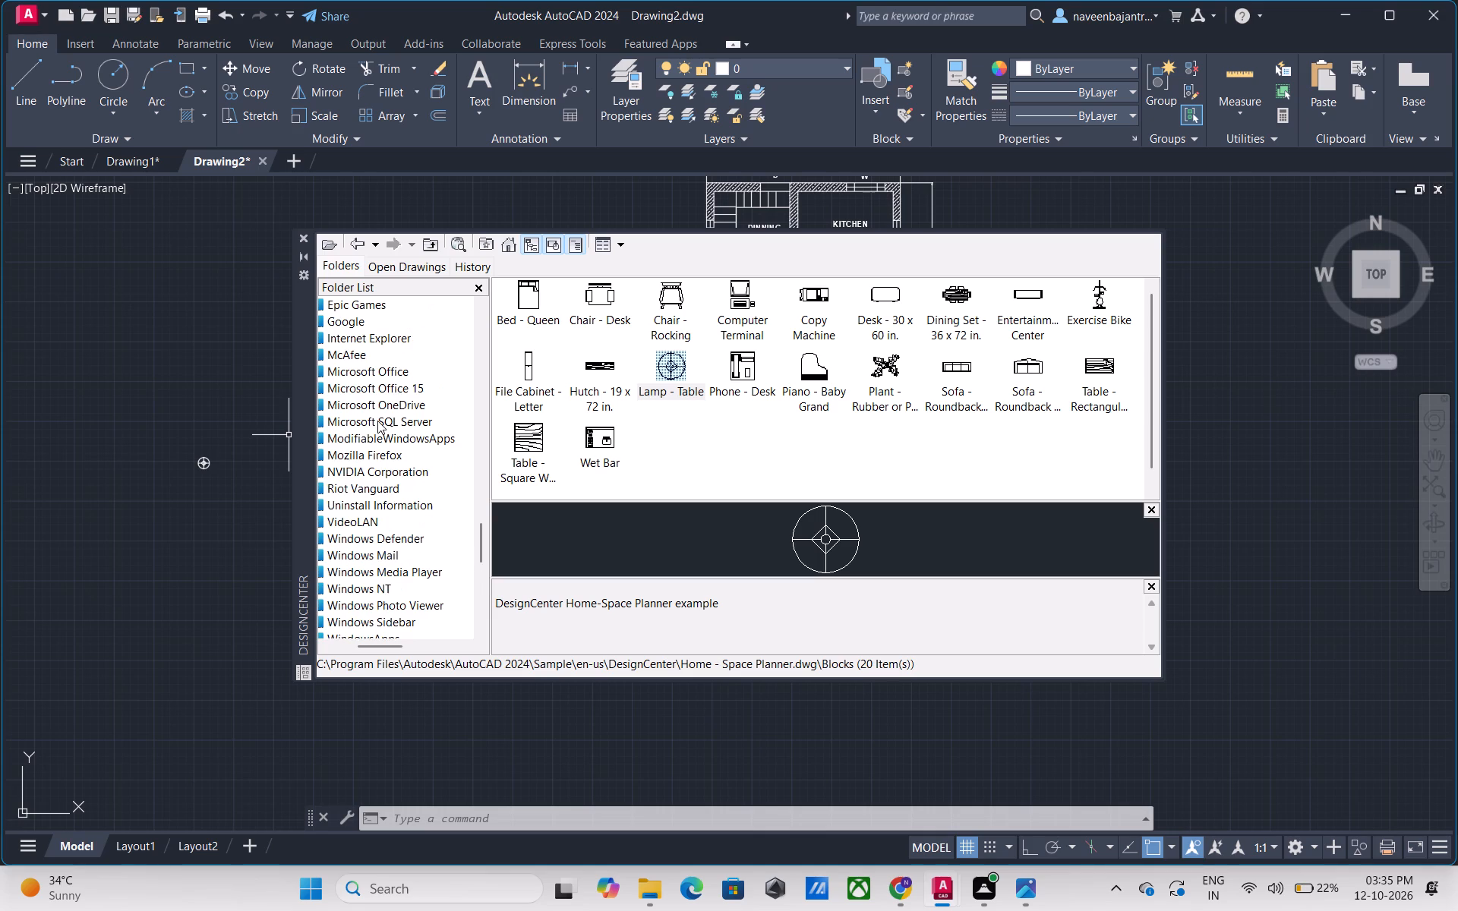
{"action": "scroll", "coordinate": [377, 421], "scroll_direction": "up", "scroll_amount": 3}
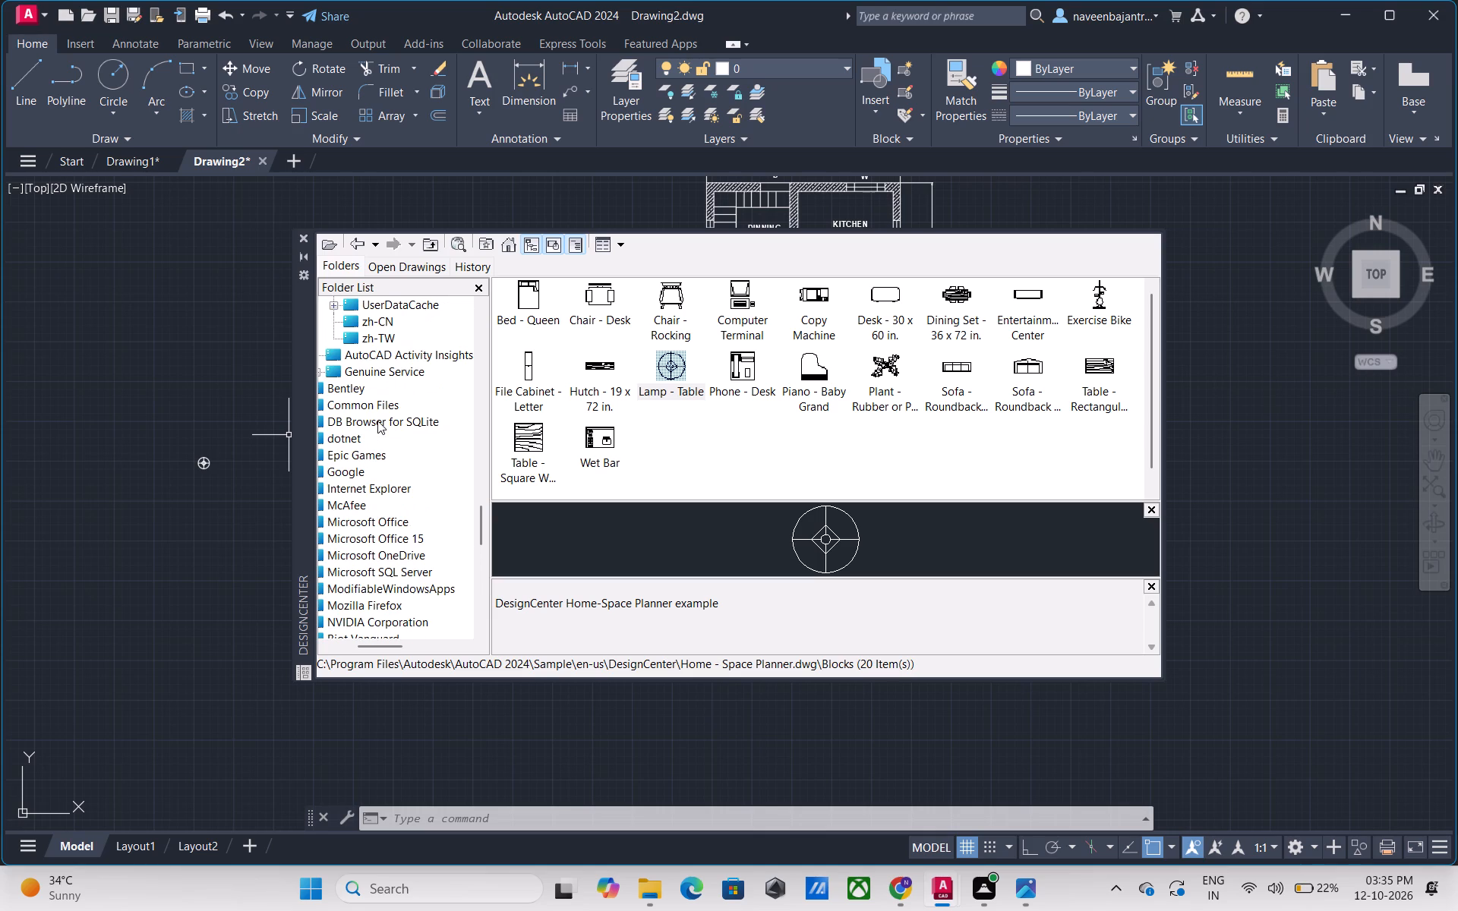
{"action": "scroll", "coordinate": [377, 421], "scroll_direction": "up", "scroll_amount": 1}
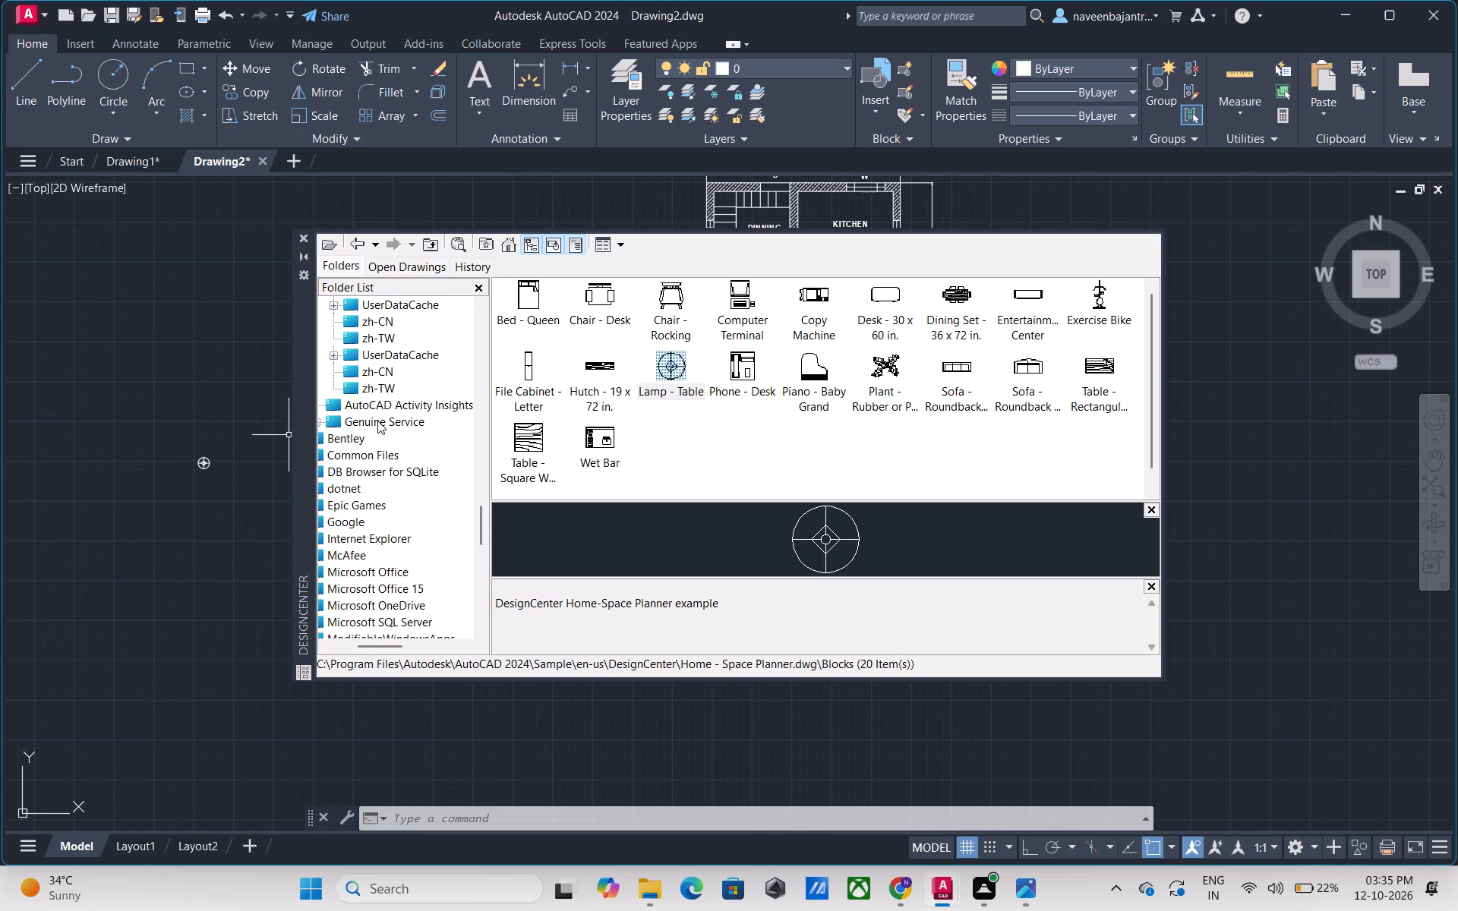
{"action": "scroll", "coordinate": [377, 421], "scroll_direction": "up", "scroll_amount": 1}
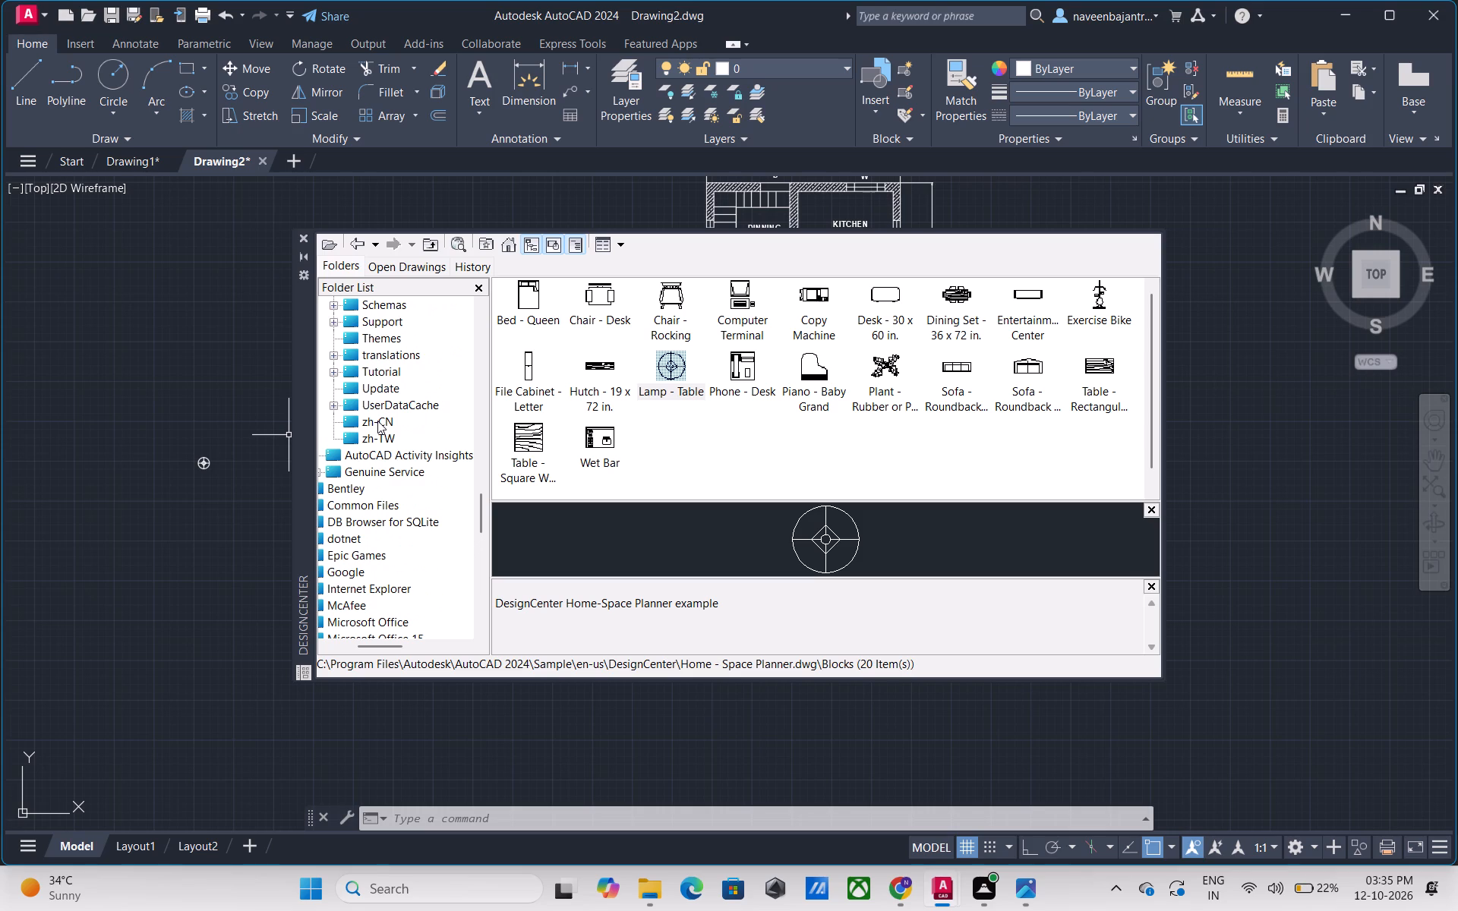
{"action": "scroll", "coordinate": [377, 421], "scroll_direction": "up", "scroll_amount": 1}
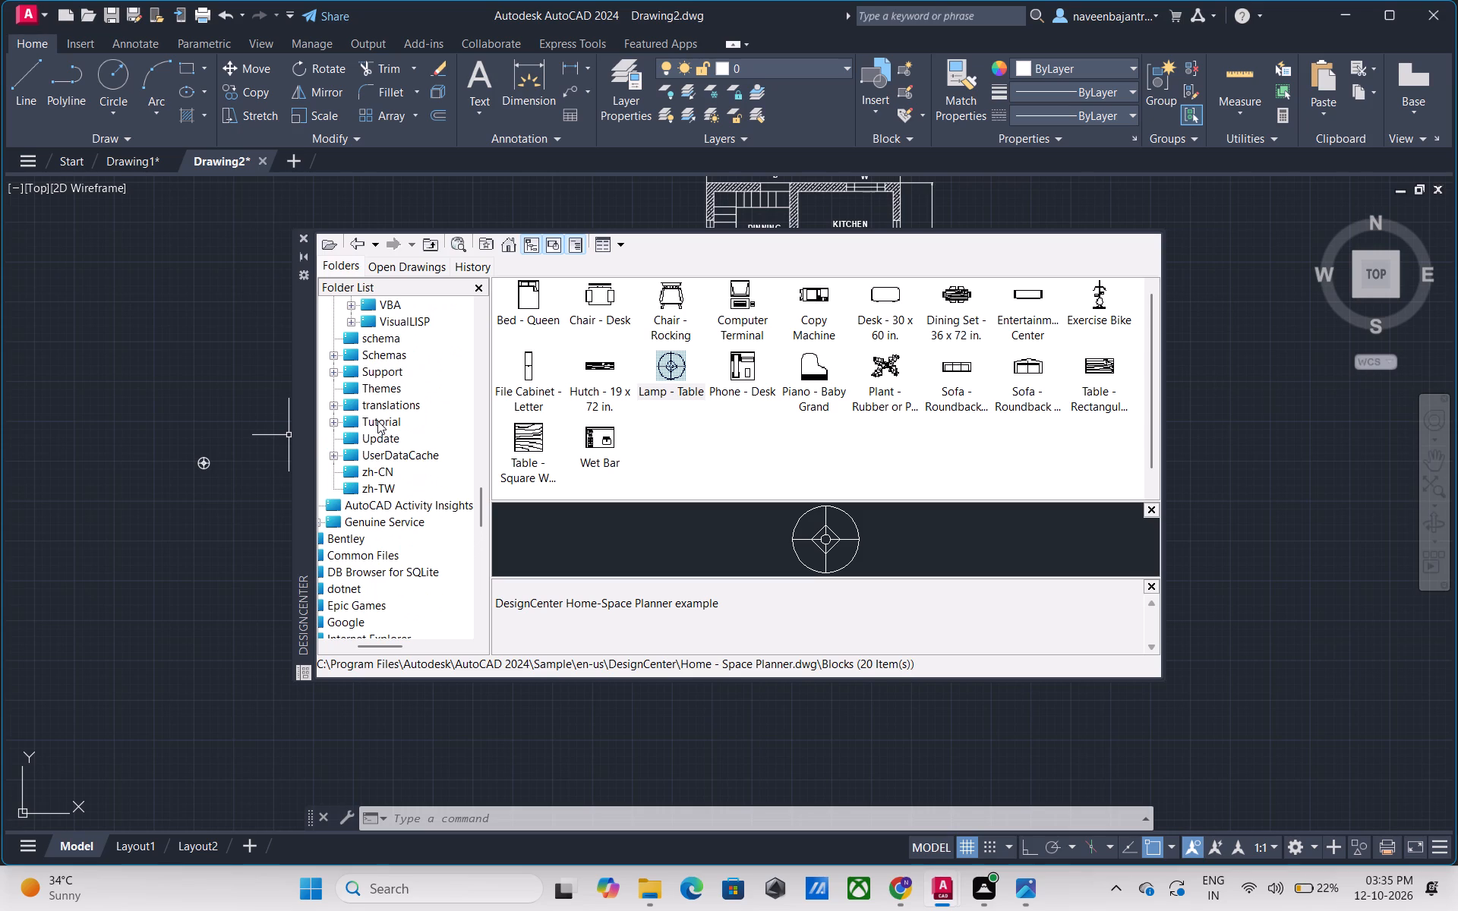
{"action": "scroll", "coordinate": [377, 421], "scroll_direction": "up", "scroll_amount": 1}
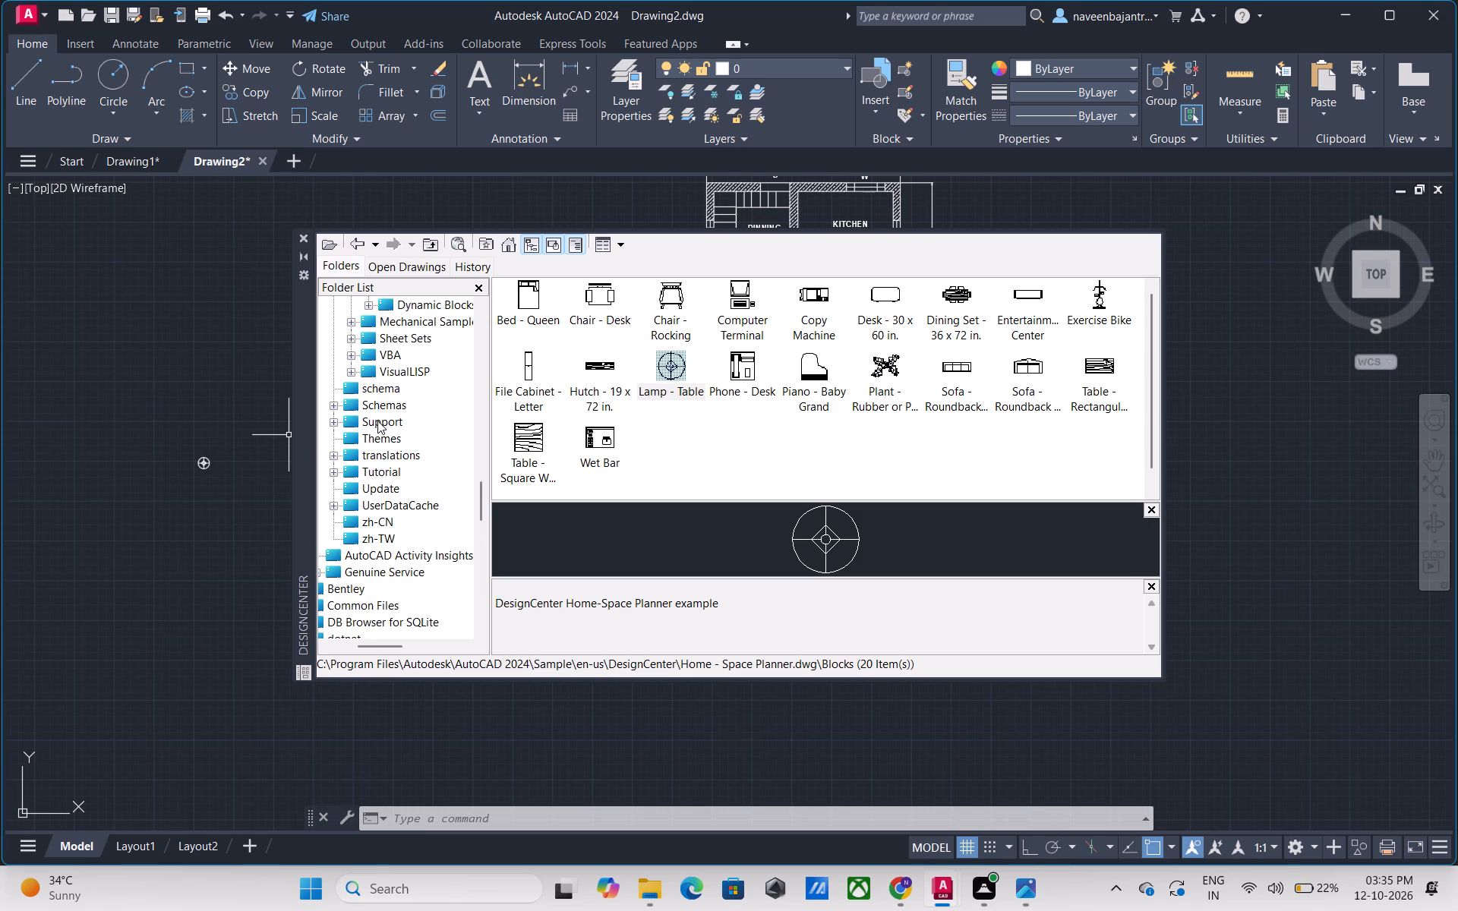
{"action": "scroll", "coordinate": [377, 421], "scroll_direction": "up", "scroll_amount": 2}
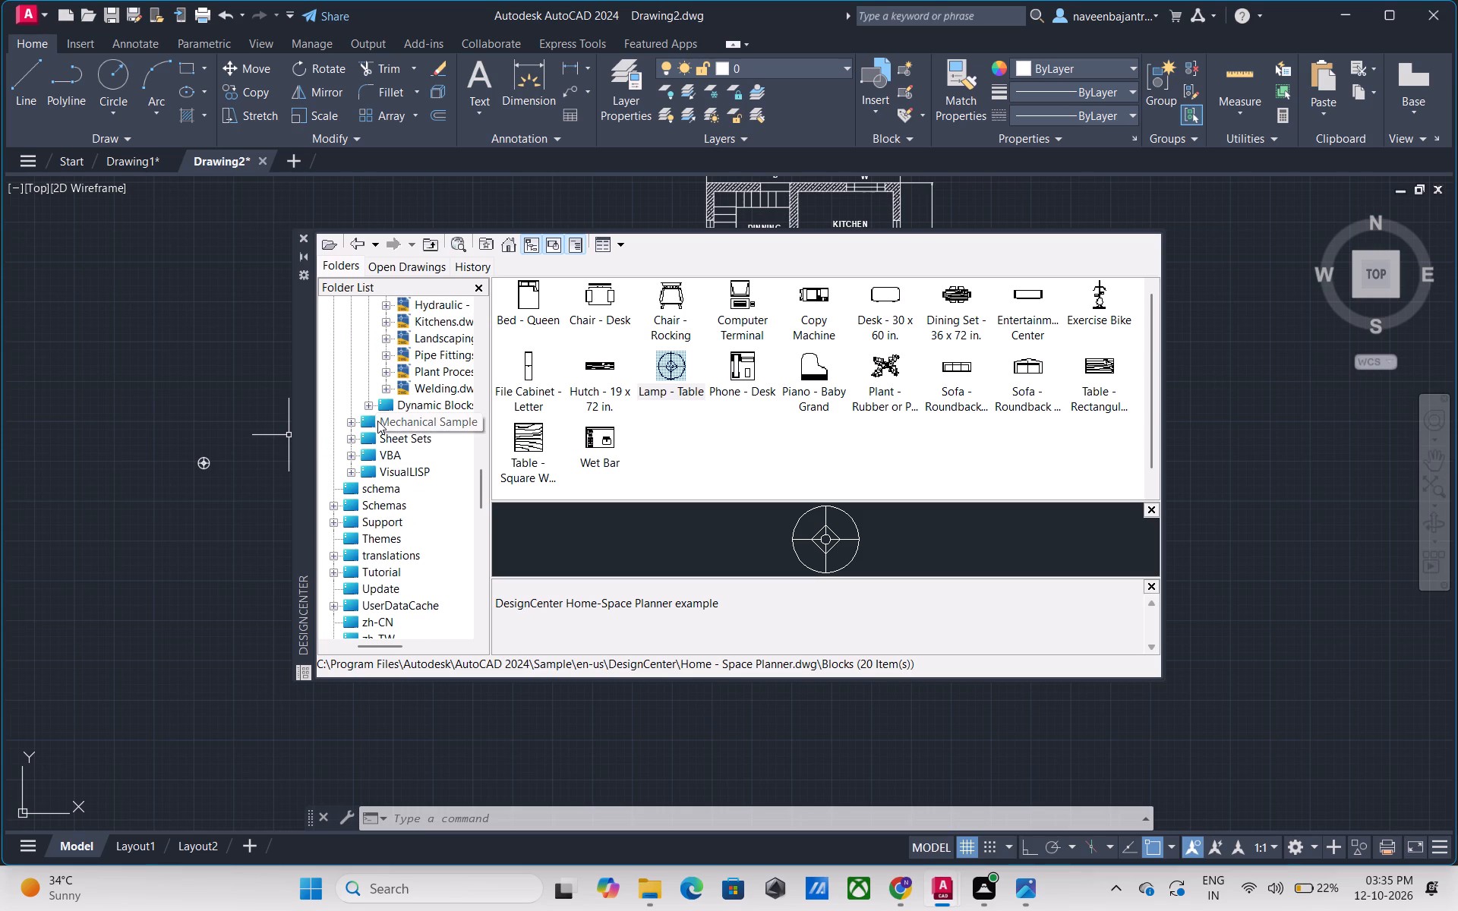
{"action": "scroll", "coordinate": [377, 421], "scroll_direction": "up", "scroll_amount": 1}
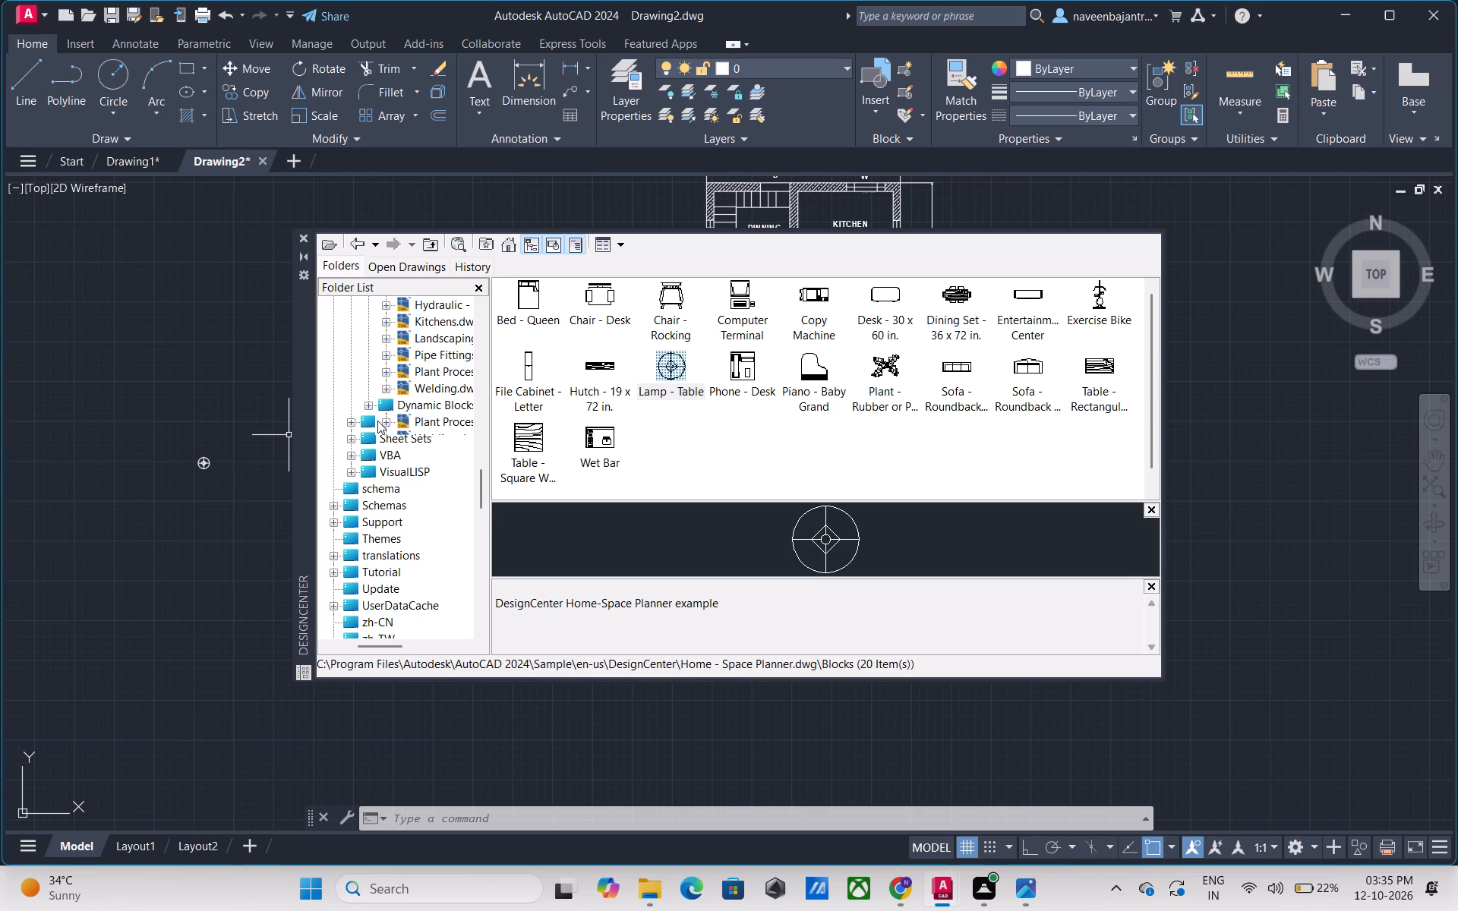
{"action": "scroll", "coordinate": [377, 421], "scroll_direction": "up", "scroll_amount": 1}
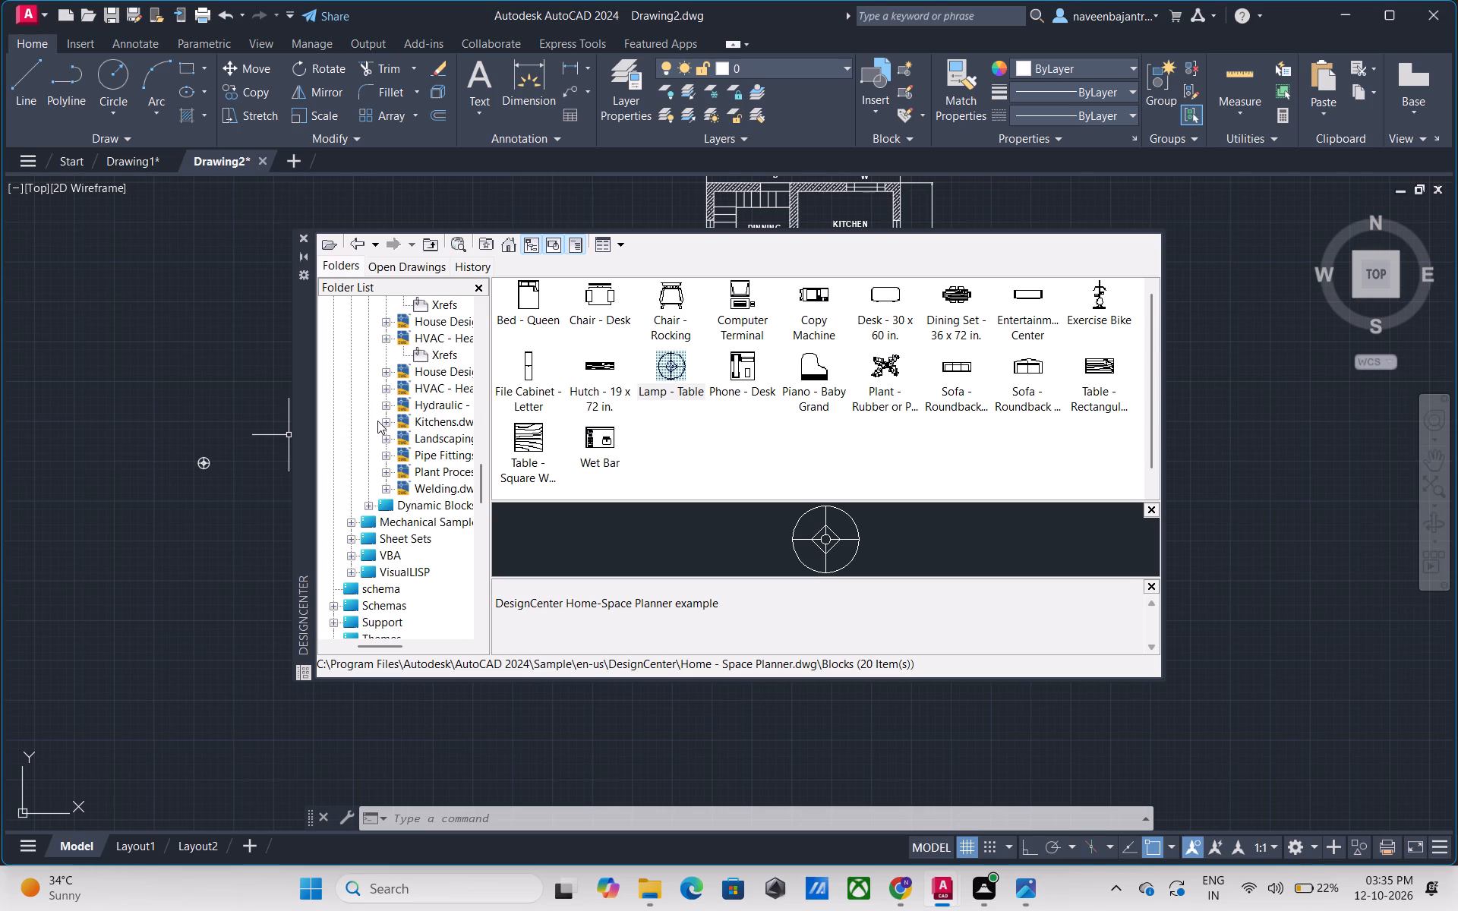
{"action": "scroll", "coordinate": [377, 421], "scroll_direction": "up", "scroll_amount": 1}
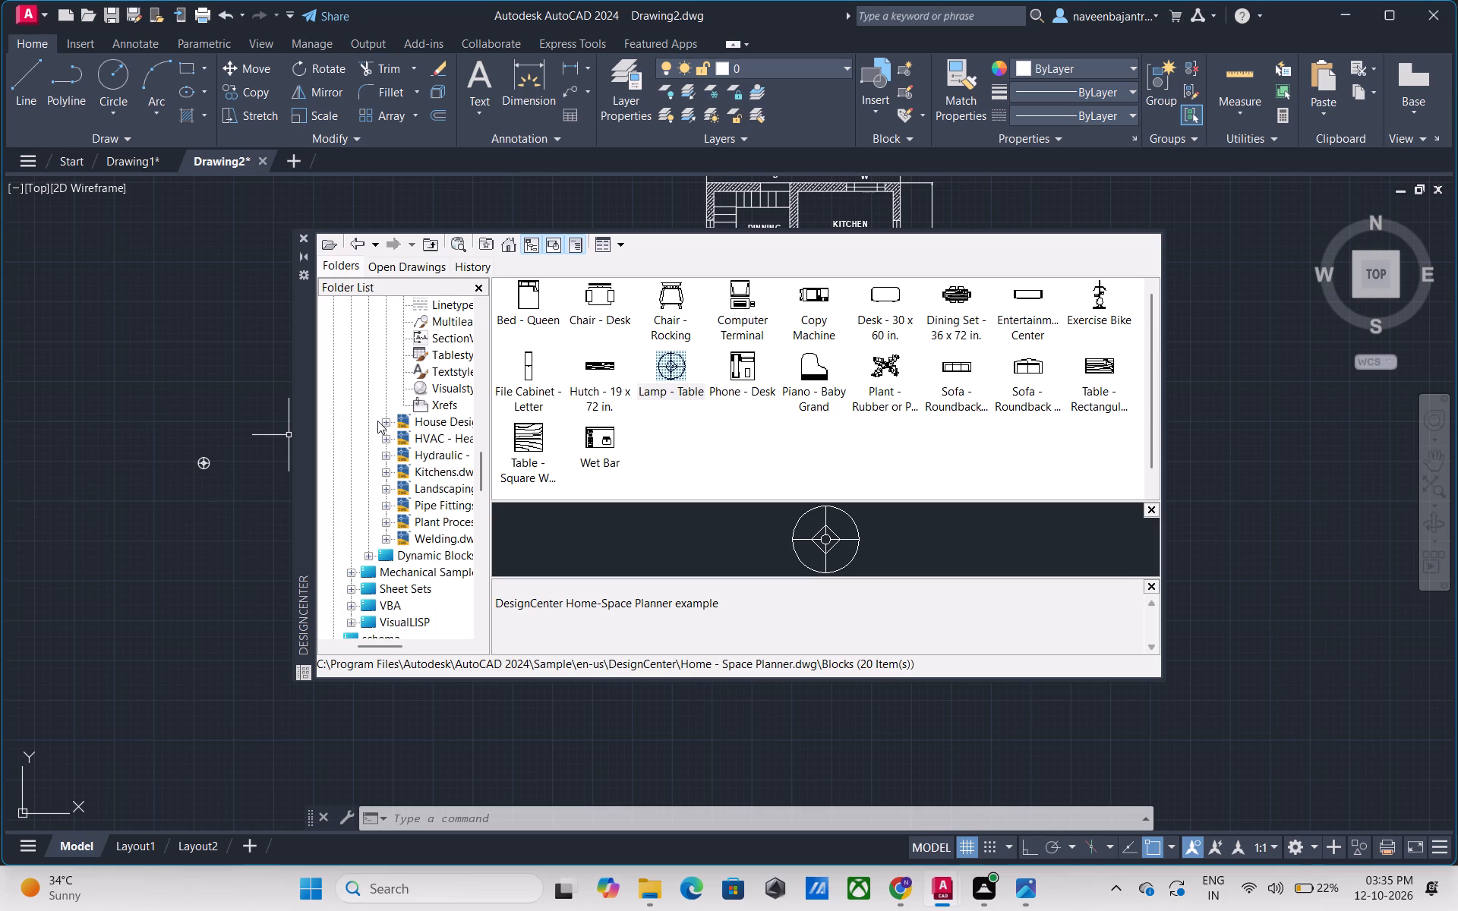
{"action": "scroll", "coordinate": [377, 421], "scroll_direction": "up", "scroll_amount": 1}
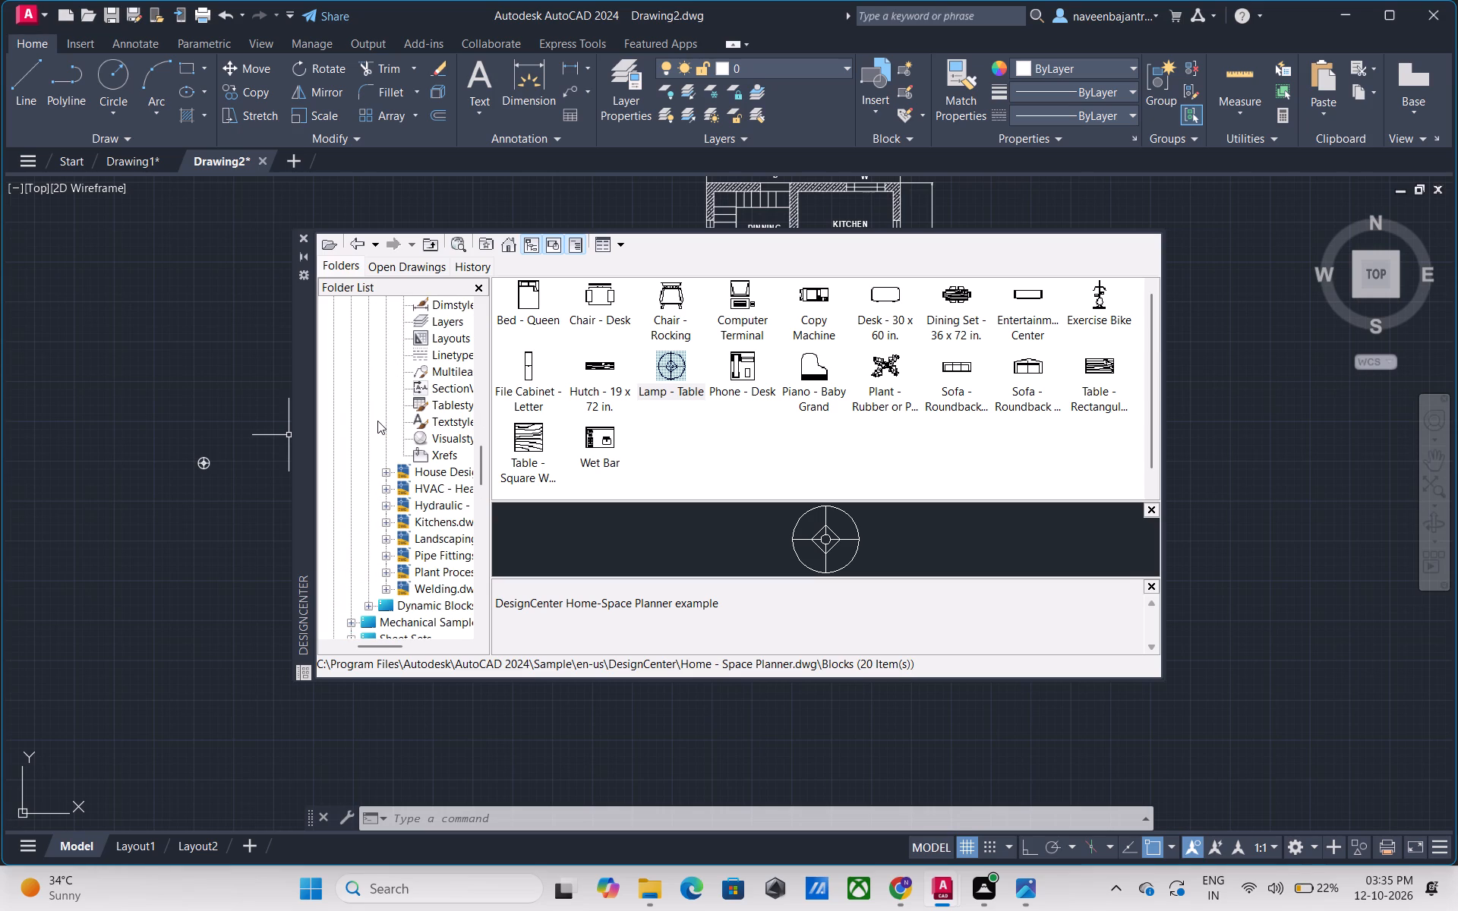
{"action": "scroll", "coordinate": [377, 421], "scroll_direction": "up", "scroll_amount": 1}
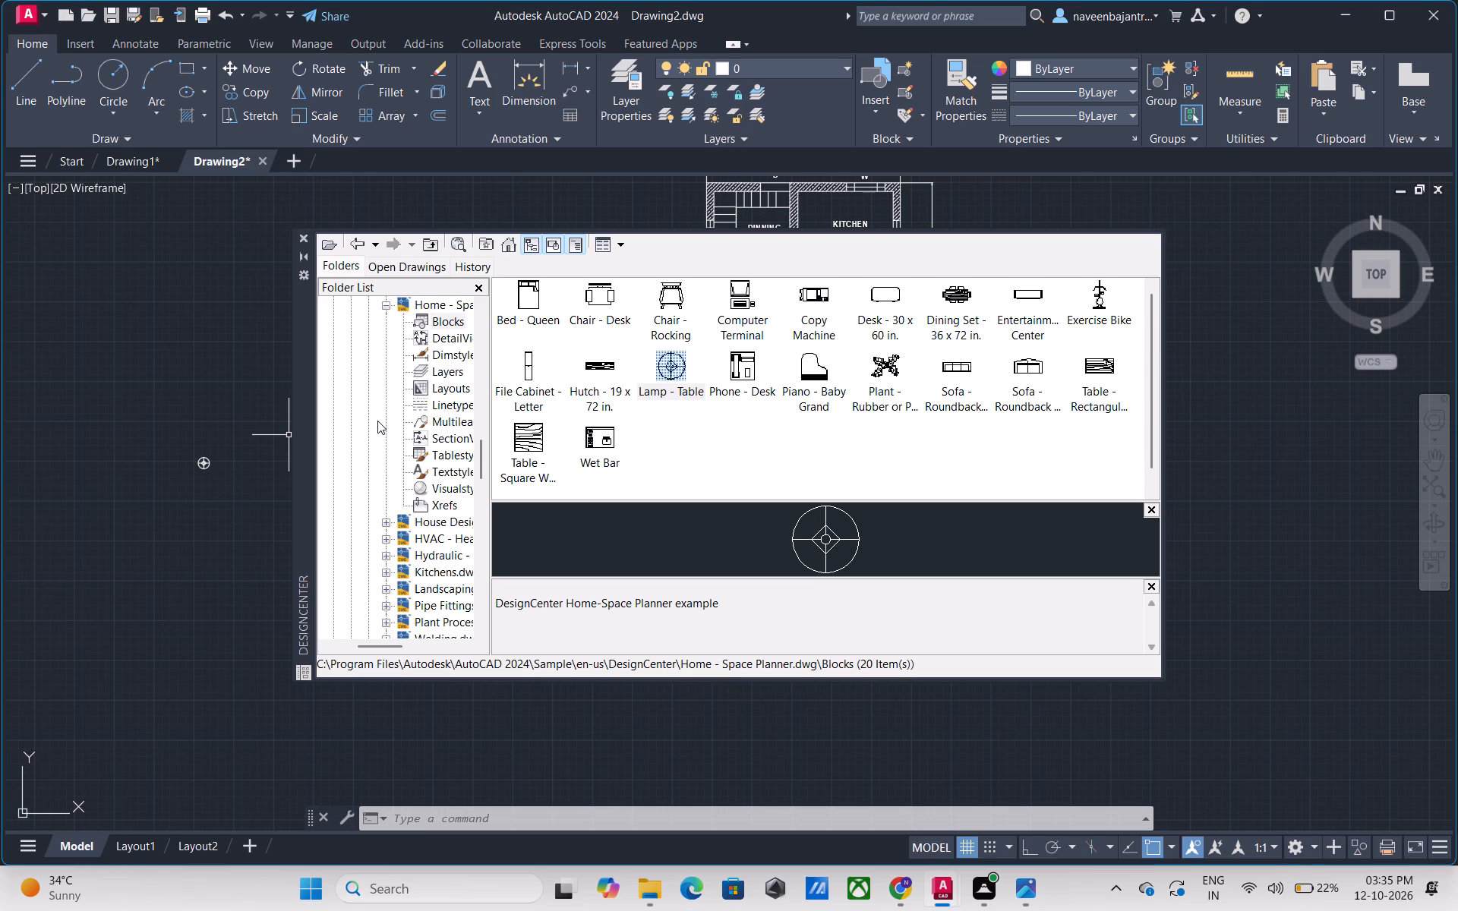
{"action": "scroll", "coordinate": [377, 421], "scroll_direction": "up", "scroll_amount": 1}
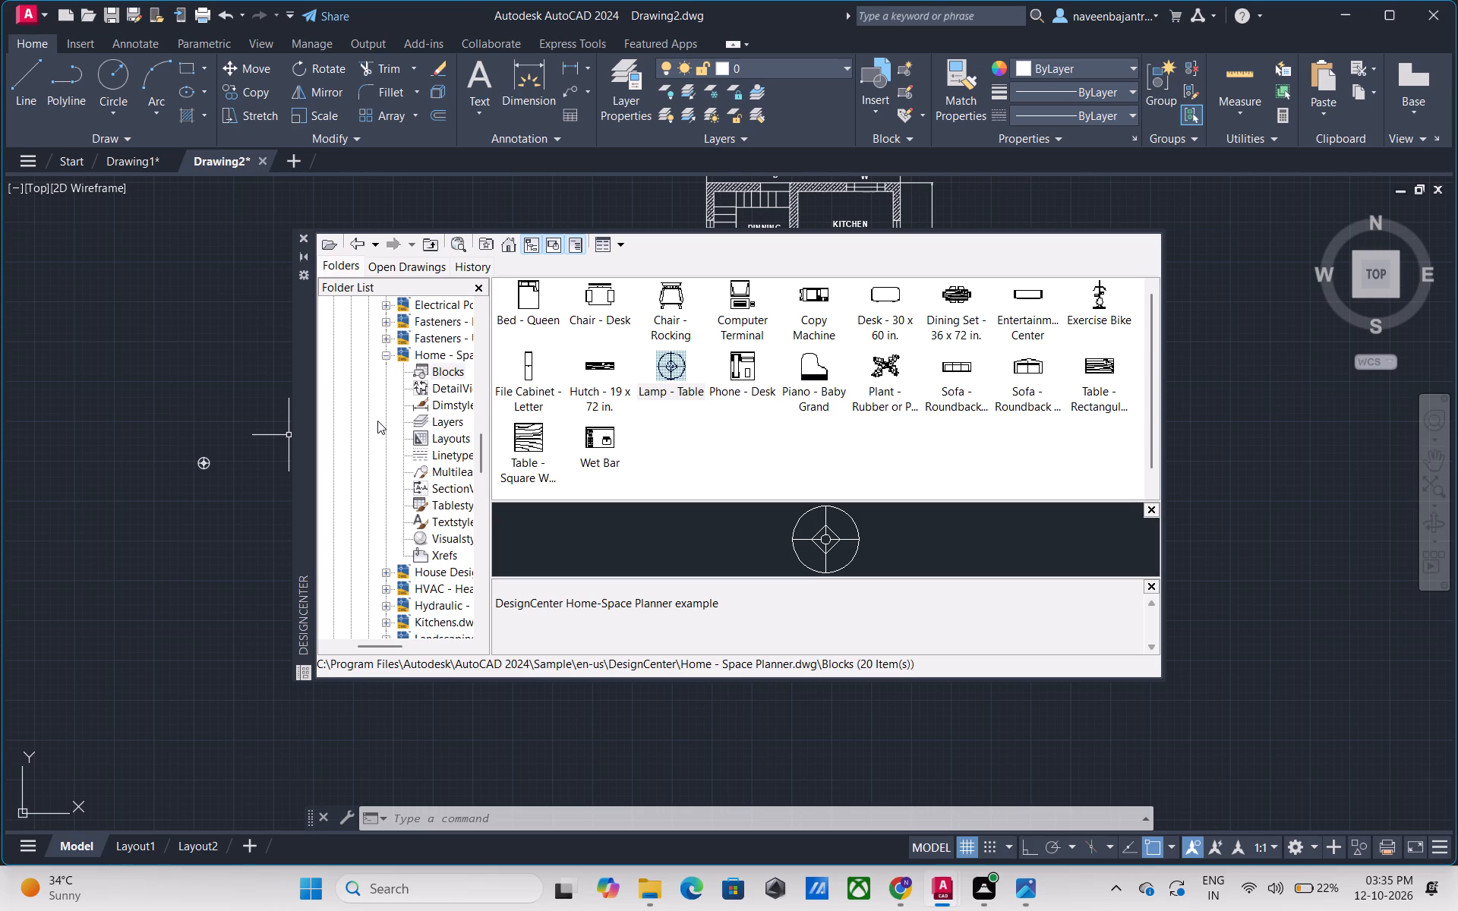
{"action": "scroll", "coordinate": [377, 421], "scroll_direction": "up", "scroll_amount": 1}
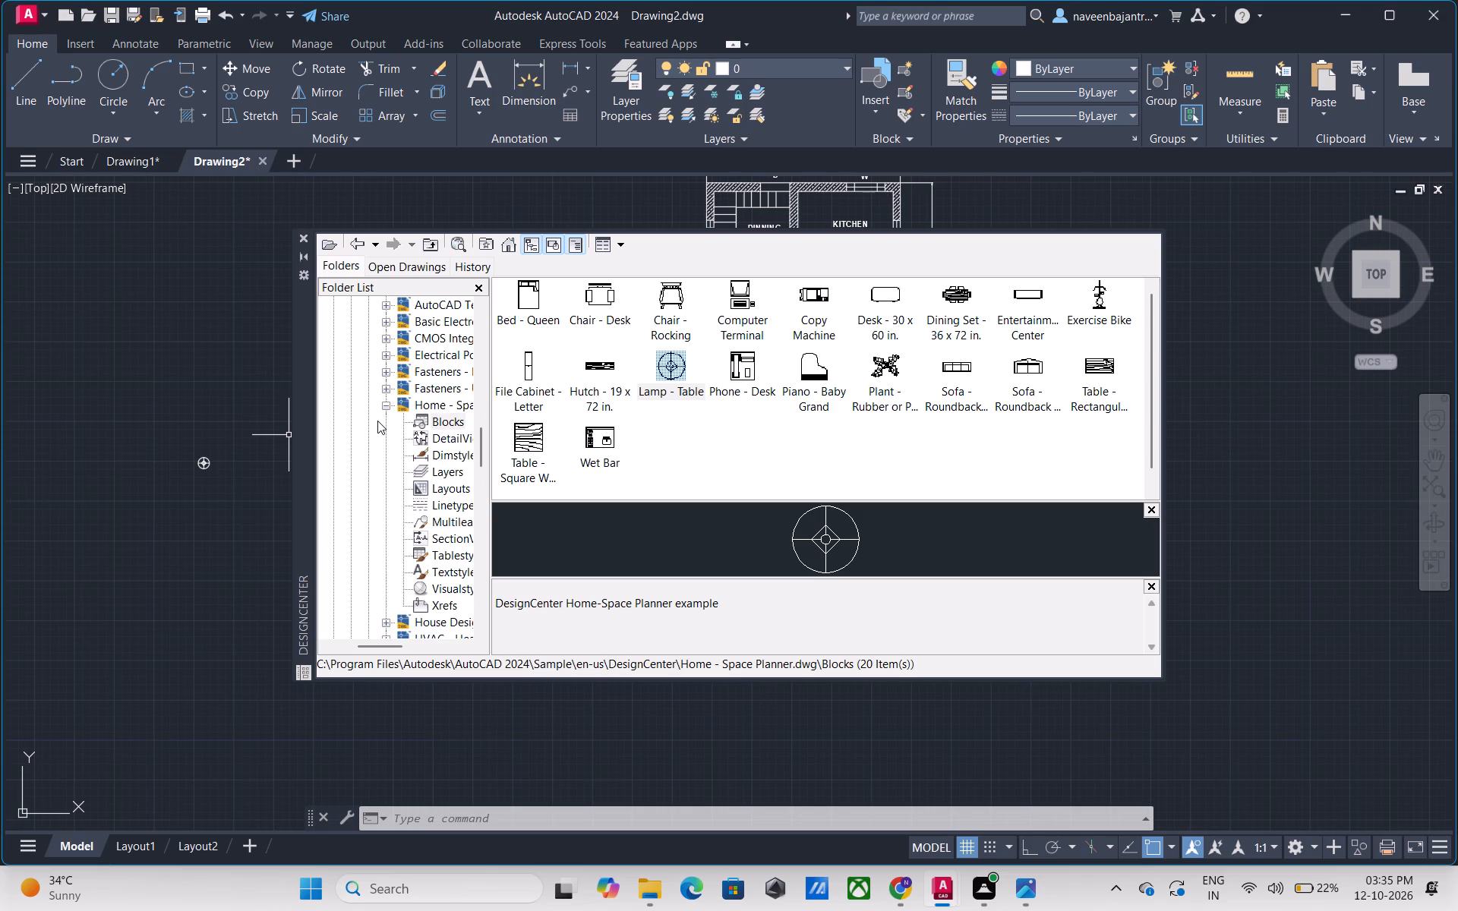
{"action": "scroll", "coordinate": [377, 421], "scroll_direction": "up", "scroll_amount": 1}
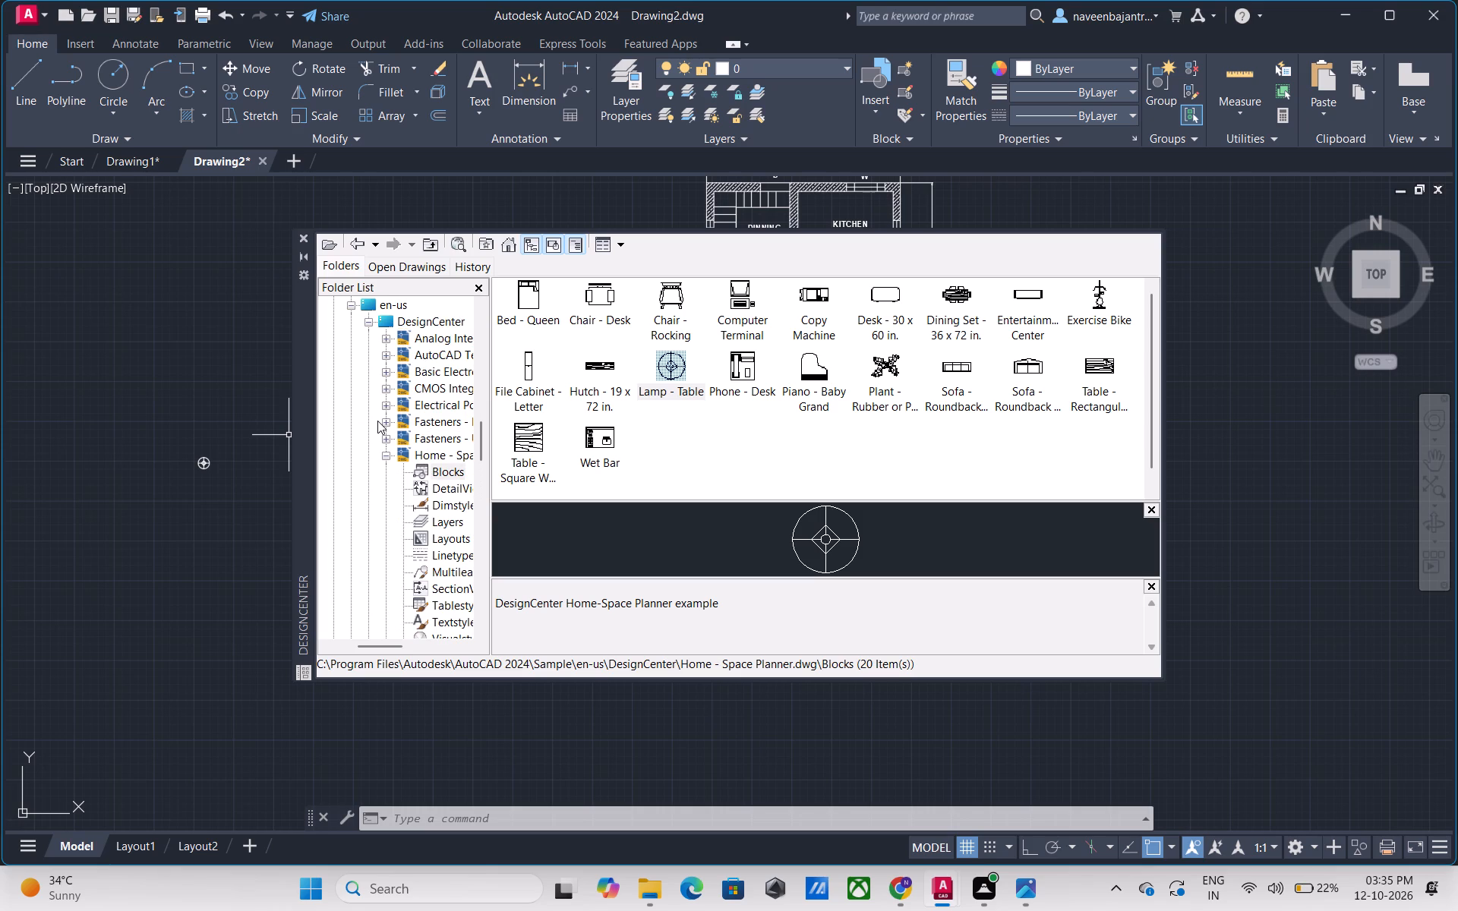
{"action": "scroll", "coordinate": [377, 421], "scroll_direction": "up", "scroll_amount": 1}
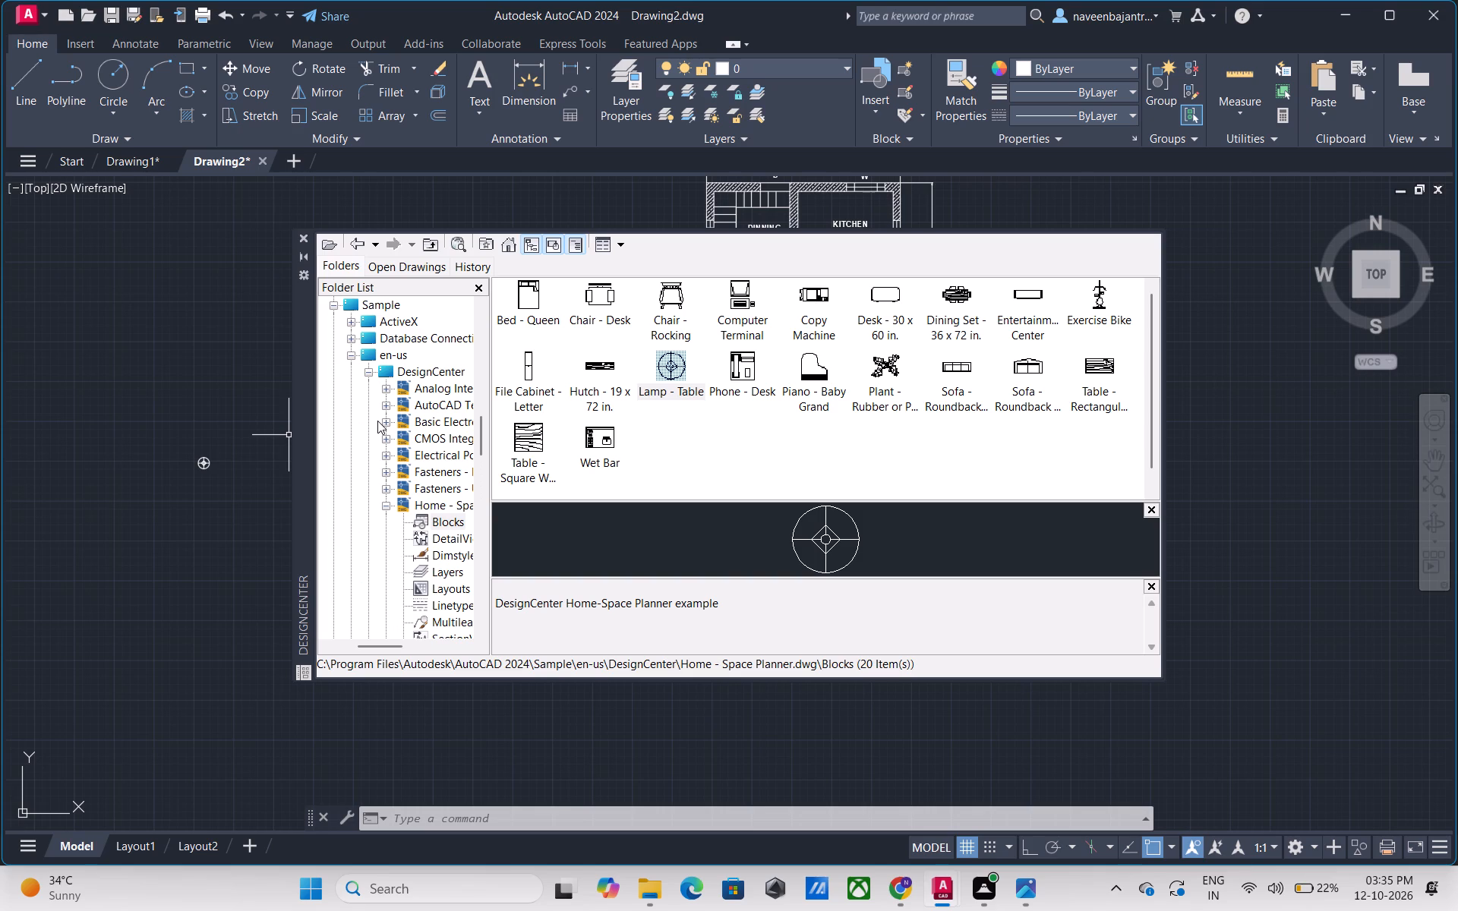
{"action": "scroll", "coordinate": [377, 421], "scroll_direction": "up", "scroll_amount": 2}
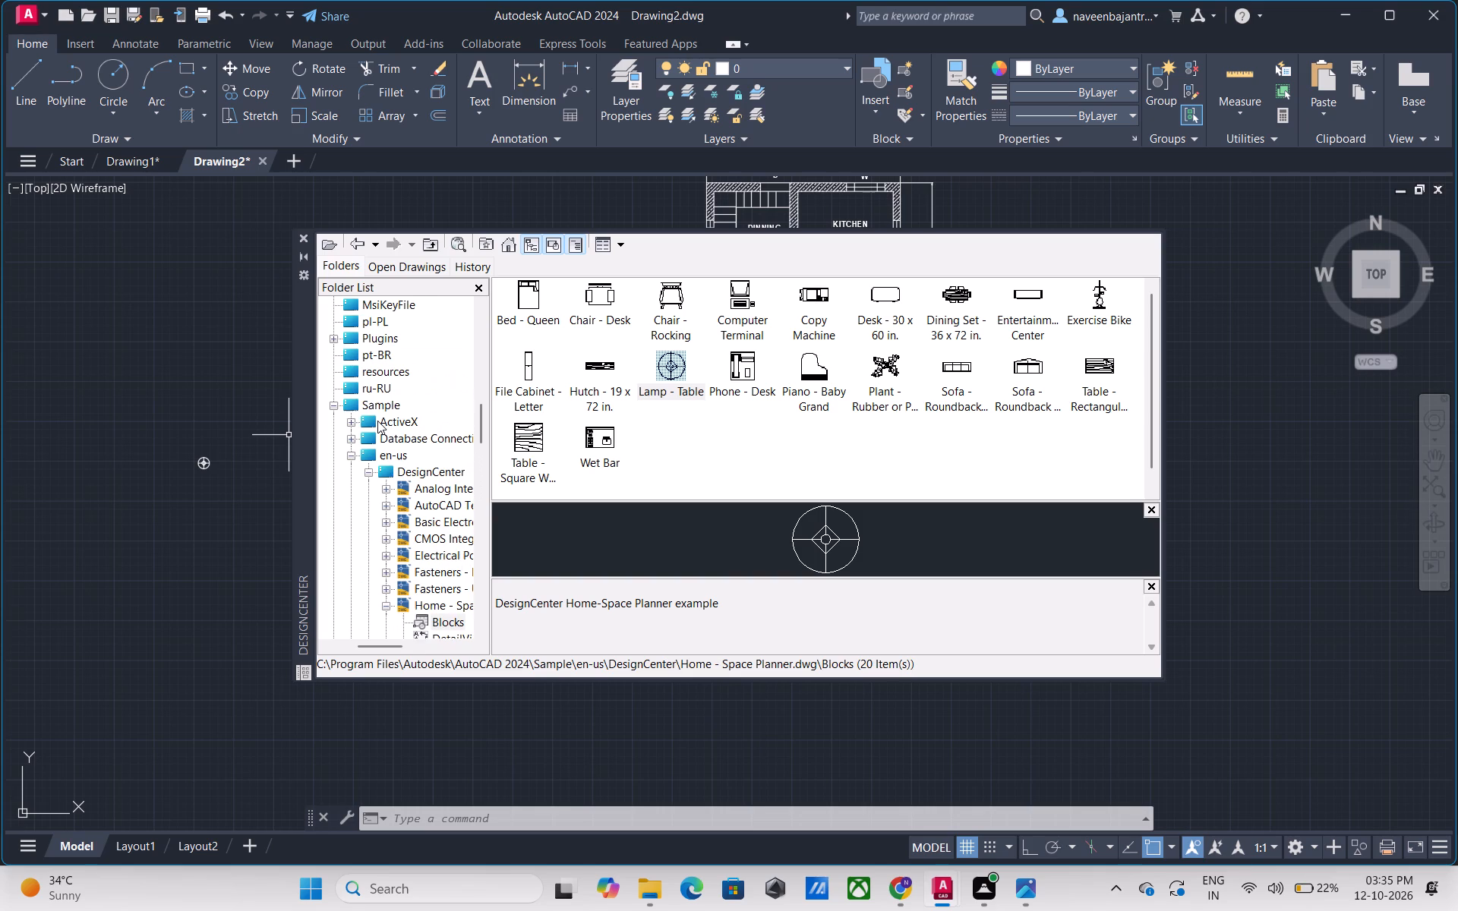
{"action": "scroll", "coordinate": [377, 421], "scroll_direction": "up", "scroll_amount": 1}
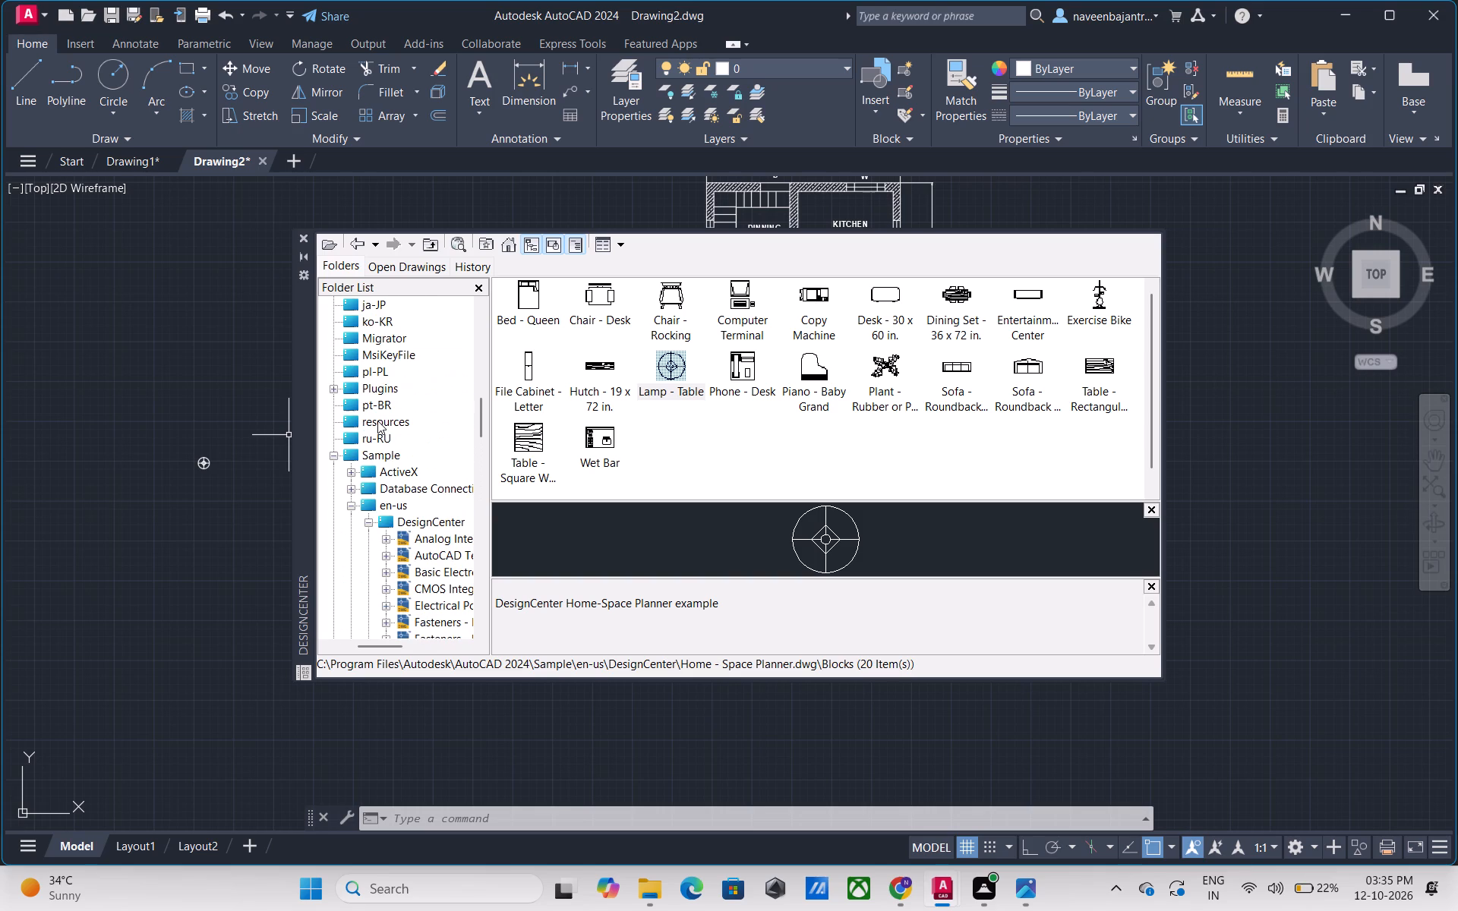
Look back up DesignCenter's folder tree through the AutoCAD 2024 folders as far as Direct3D9, and close DesignCenter.
{"action": "scroll", "coordinate": [377, 421], "scroll_direction": "up", "scroll_amount": 1}
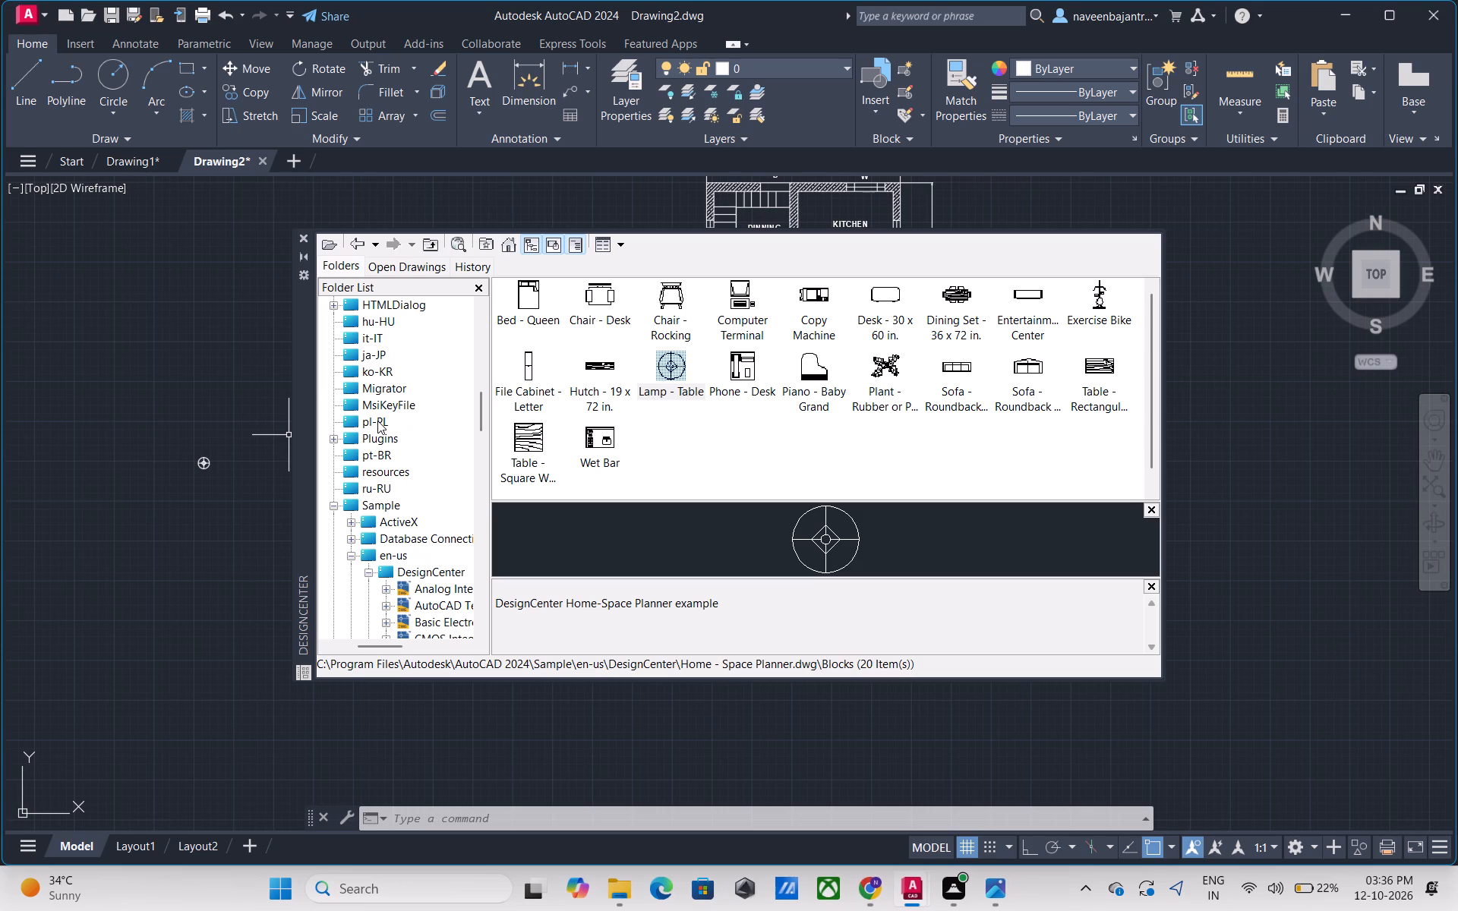
{"action": "scroll", "coordinate": [377, 421], "scroll_direction": "up", "scroll_amount": 2}
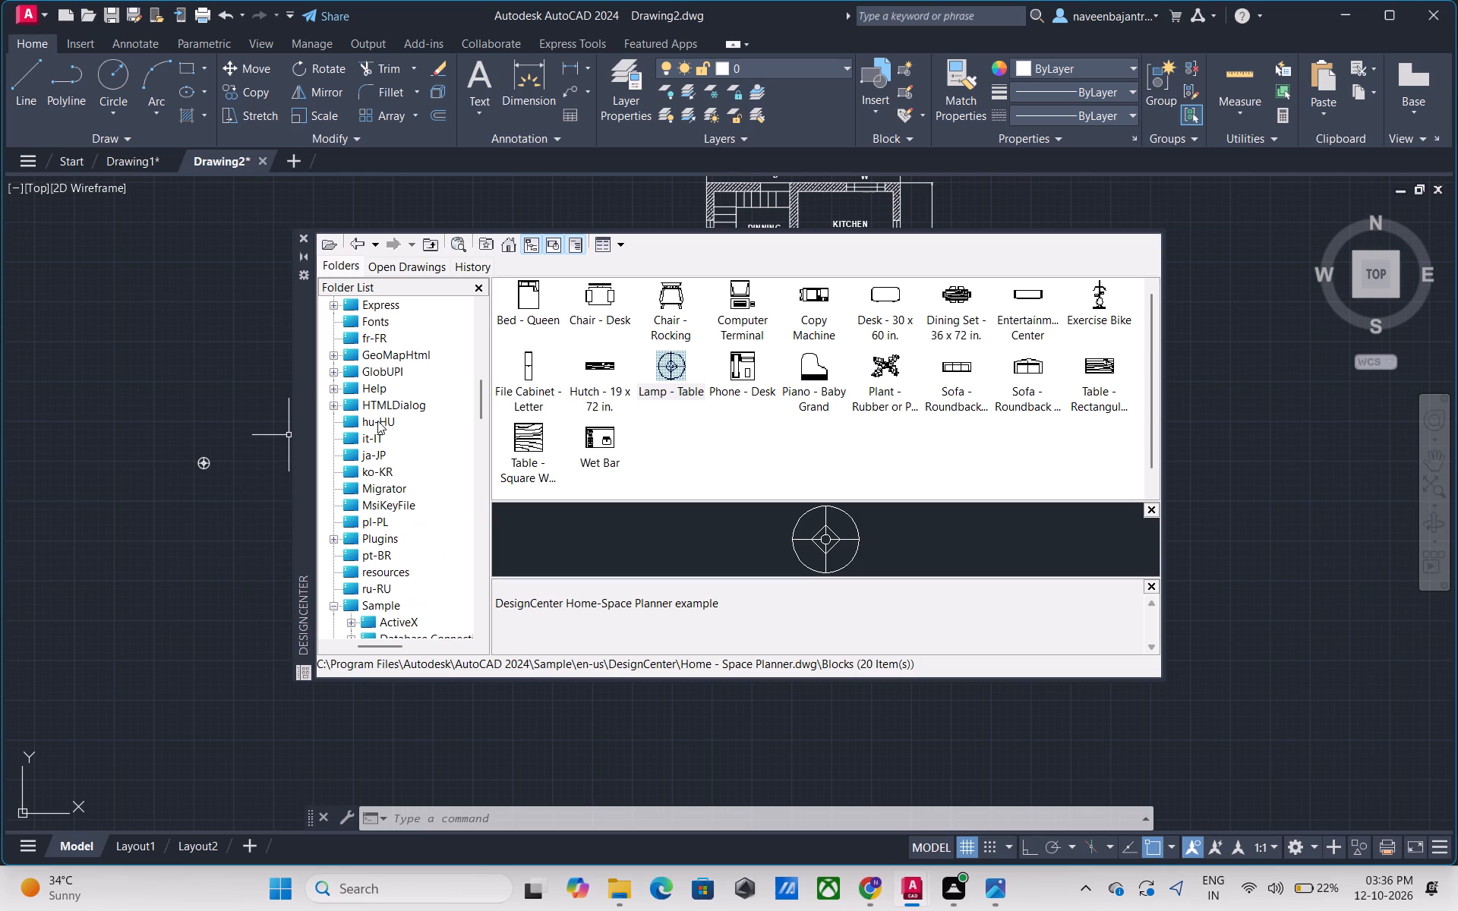
{"action": "scroll", "coordinate": [377, 421], "scroll_direction": "up", "scroll_amount": 1}
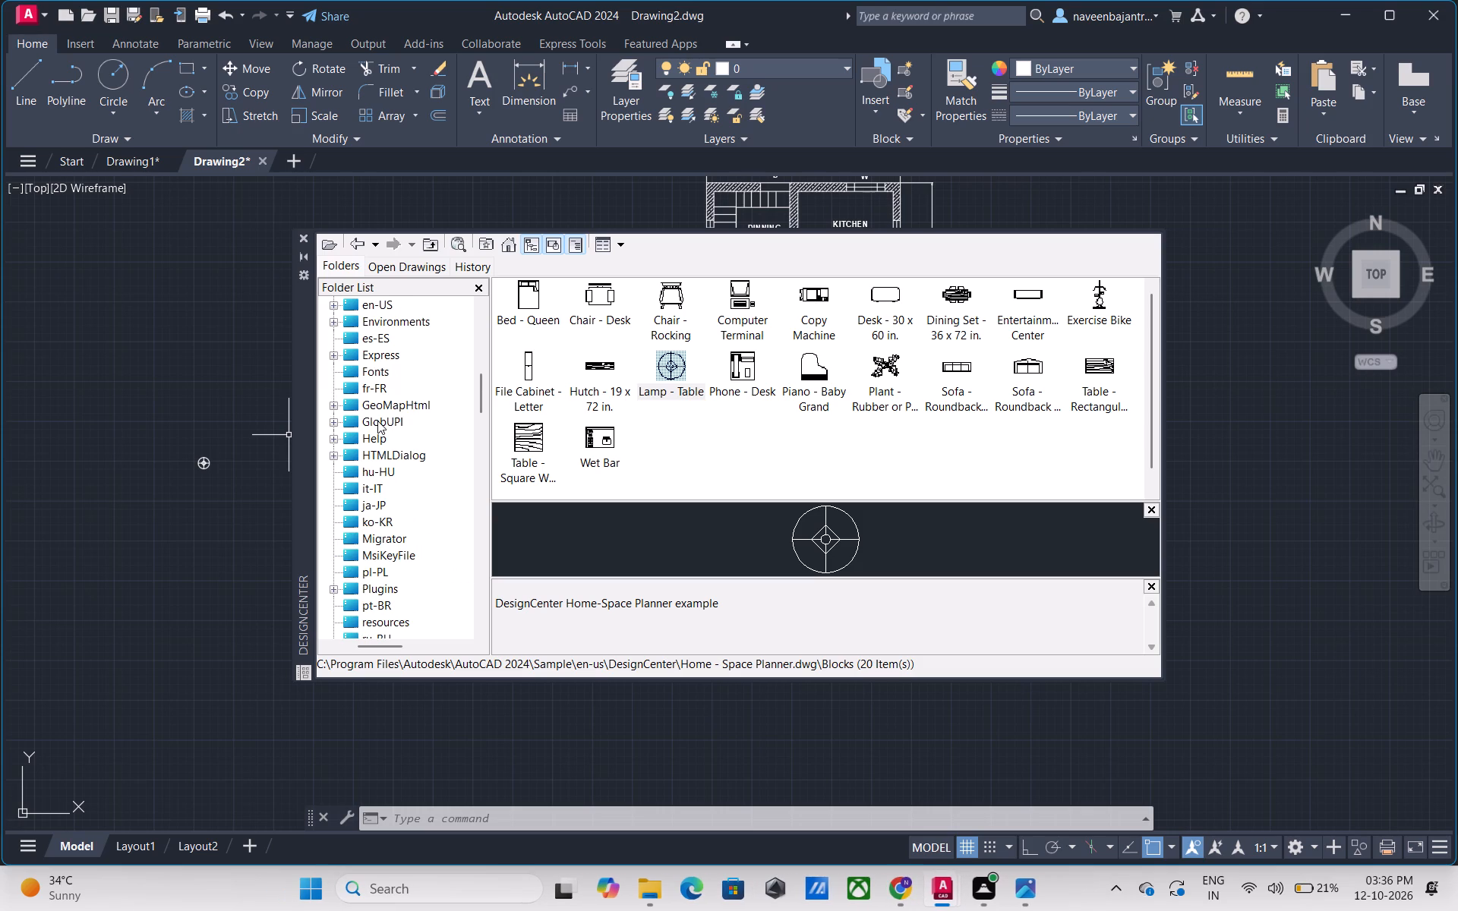
{"action": "scroll", "coordinate": [377, 421], "scroll_direction": "up", "scroll_amount": 1}
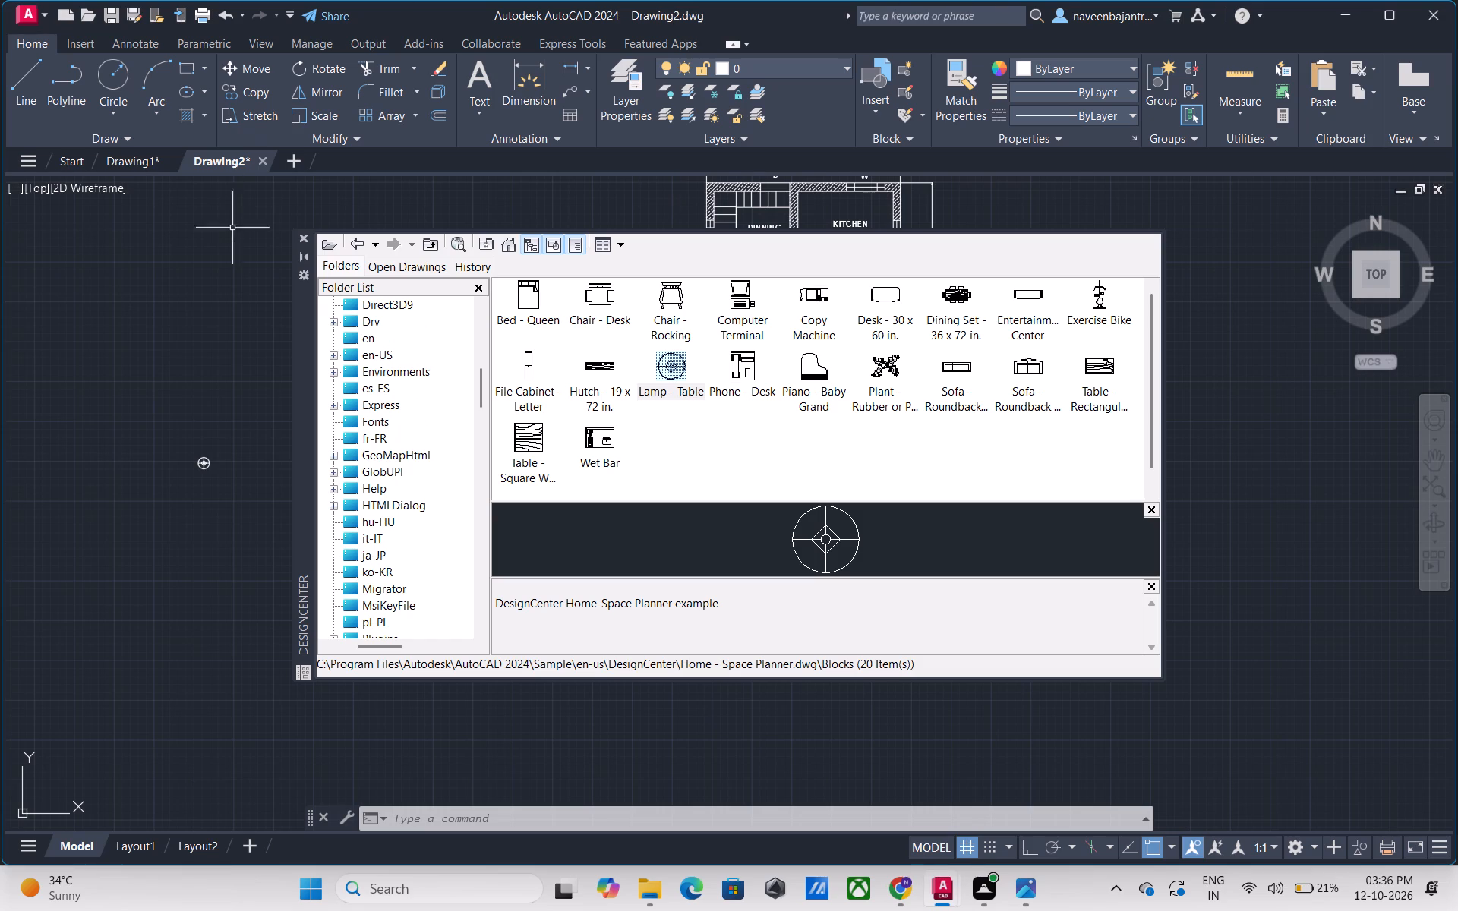
{"action": "left_click", "coordinate": [303, 232]}
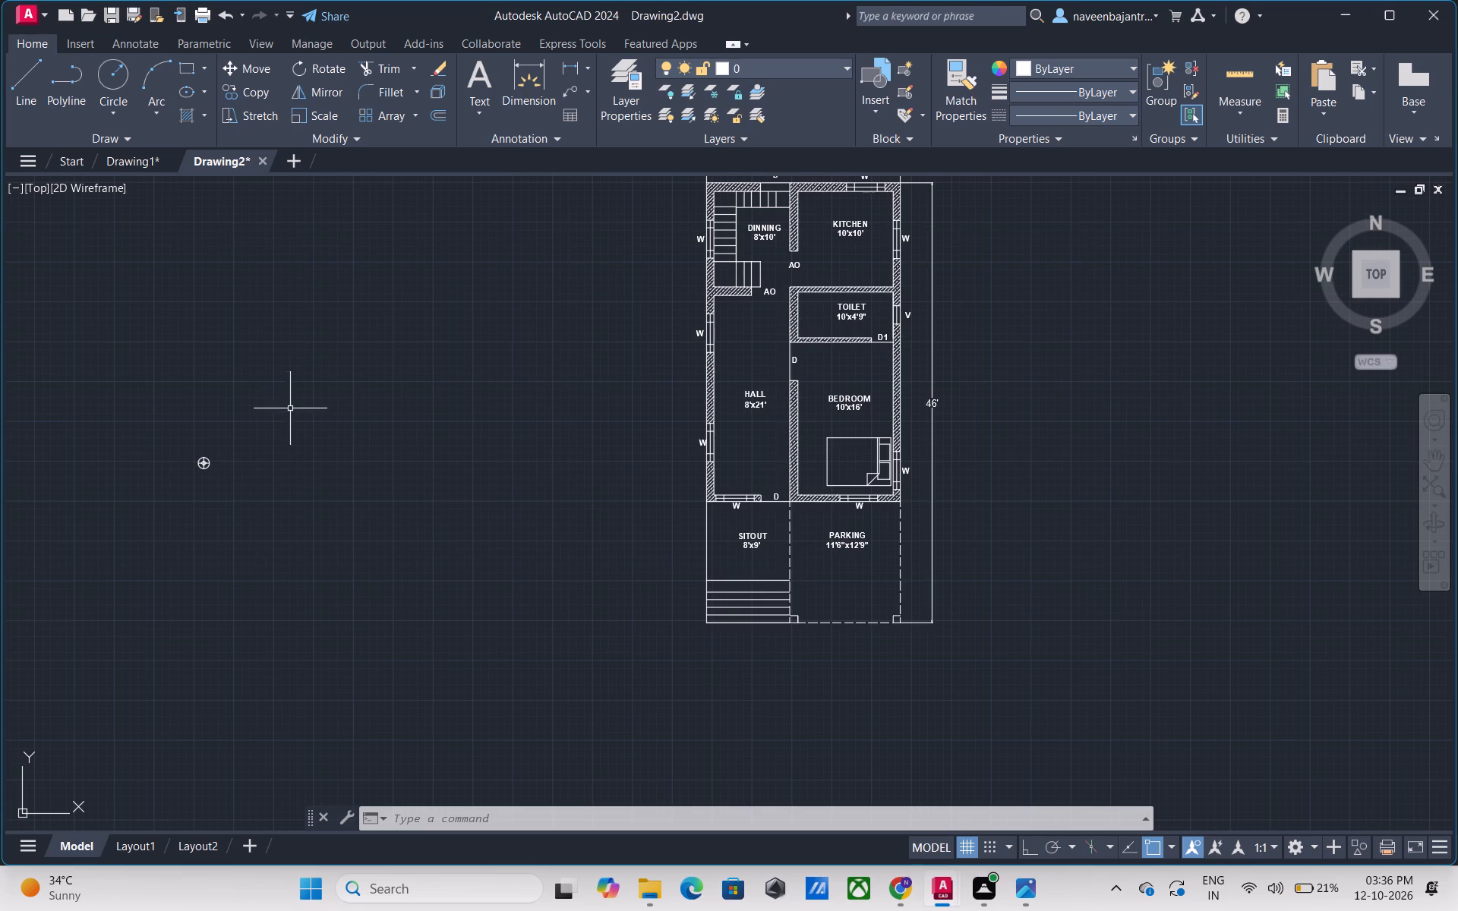
Move the table lamp block into the bedroom, beside the head of the bed and close to the outer wall.
{"action": "left_click", "coordinate": [203, 461]}
{"action": "type", "text": "M"}
{"action": "key", "text": "space"}
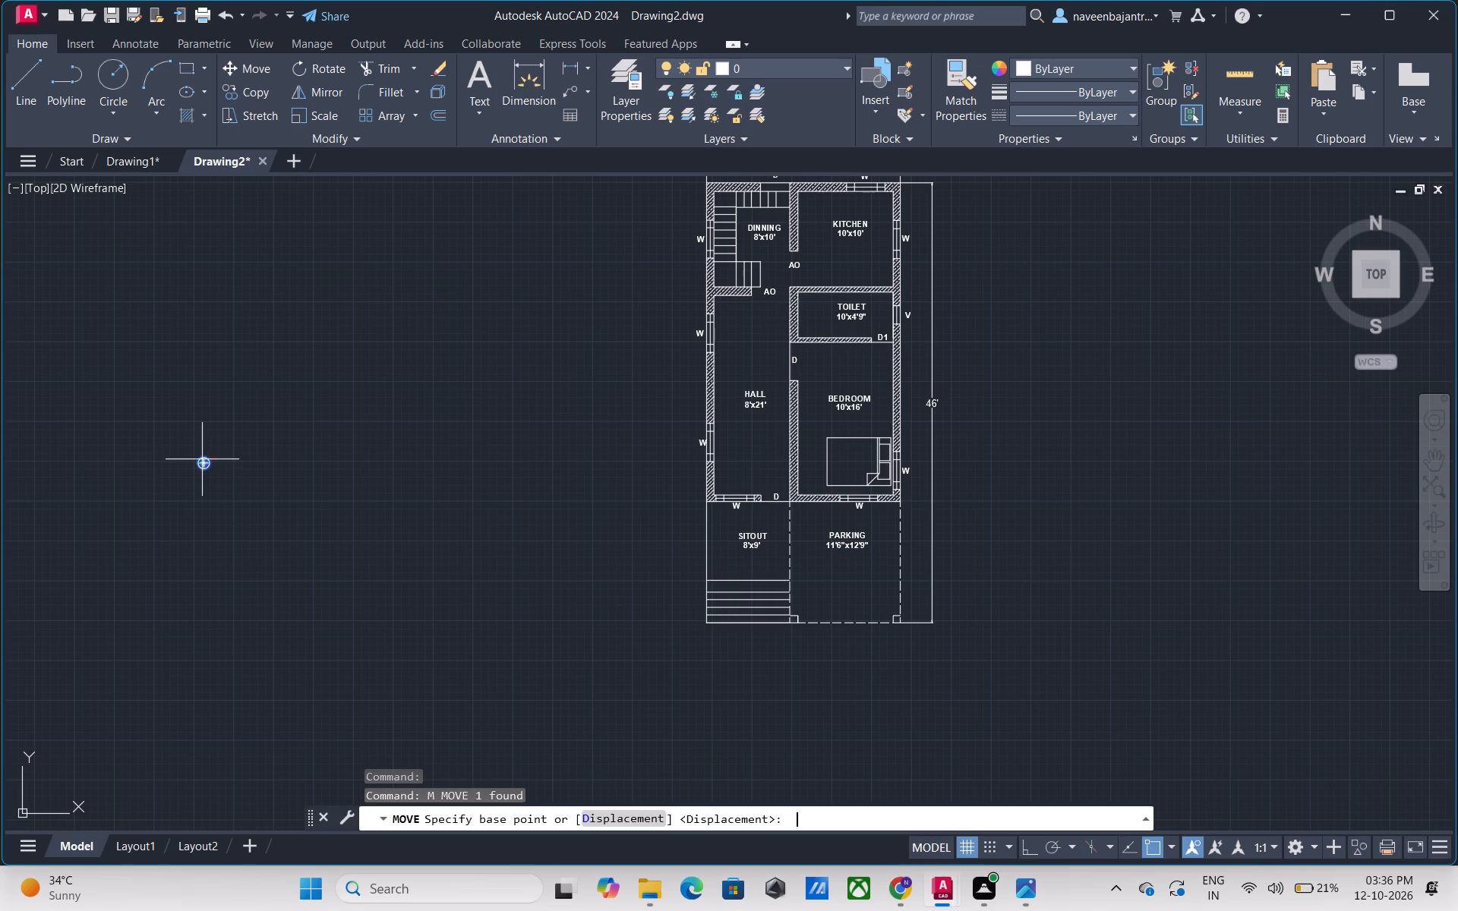
{"action": "left_click", "coordinate": [202, 459]}
{"action": "left_click", "coordinate": [204, 467]}
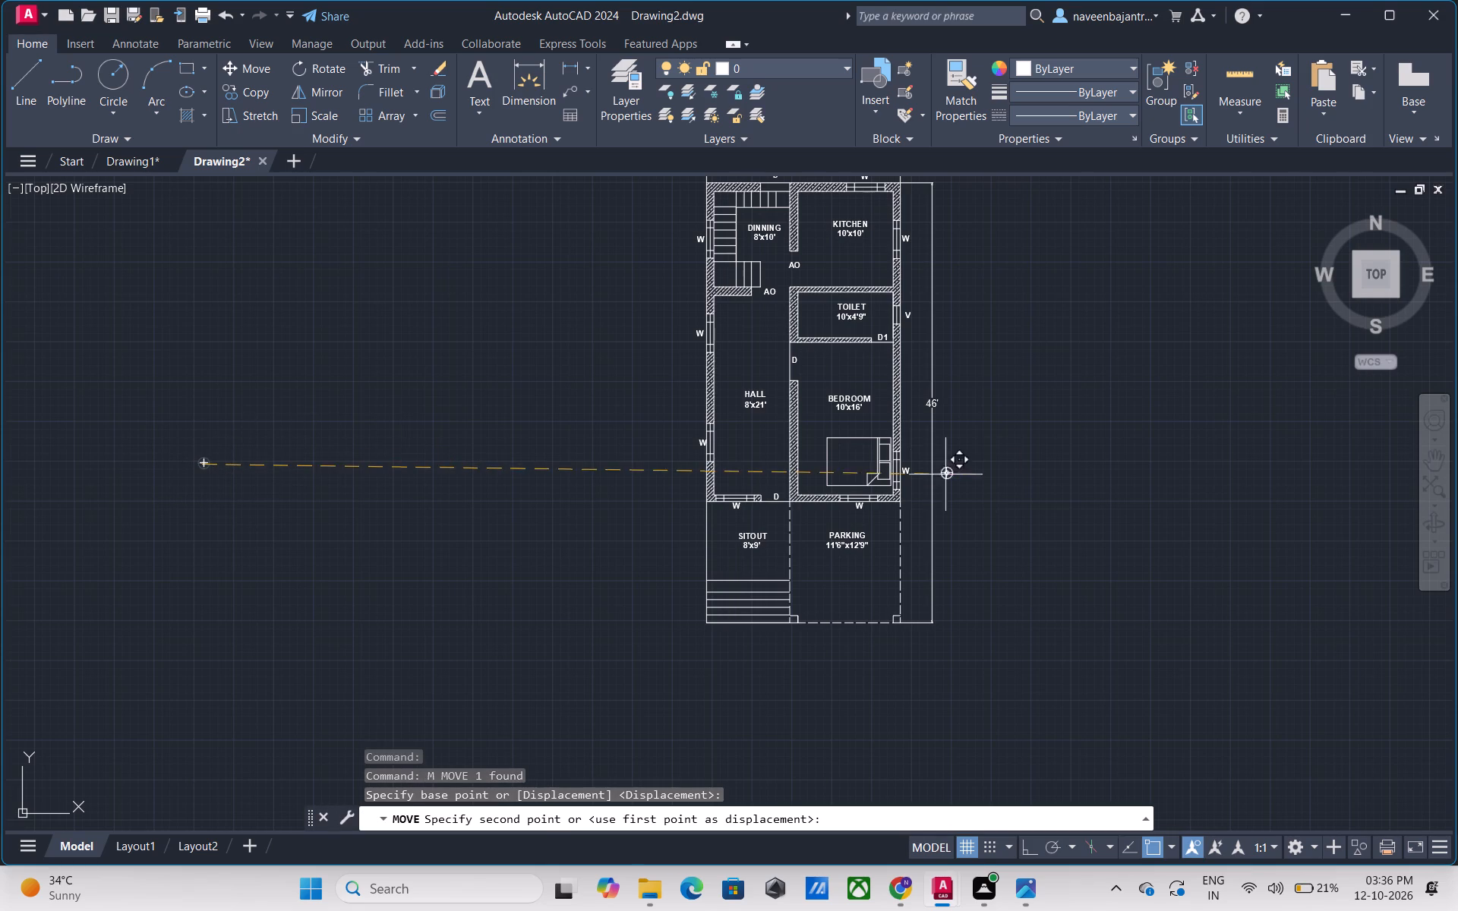
{"action": "scroll", "coordinate": [851, 450], "scroll_direction": "up", "scroll_amount": 4}
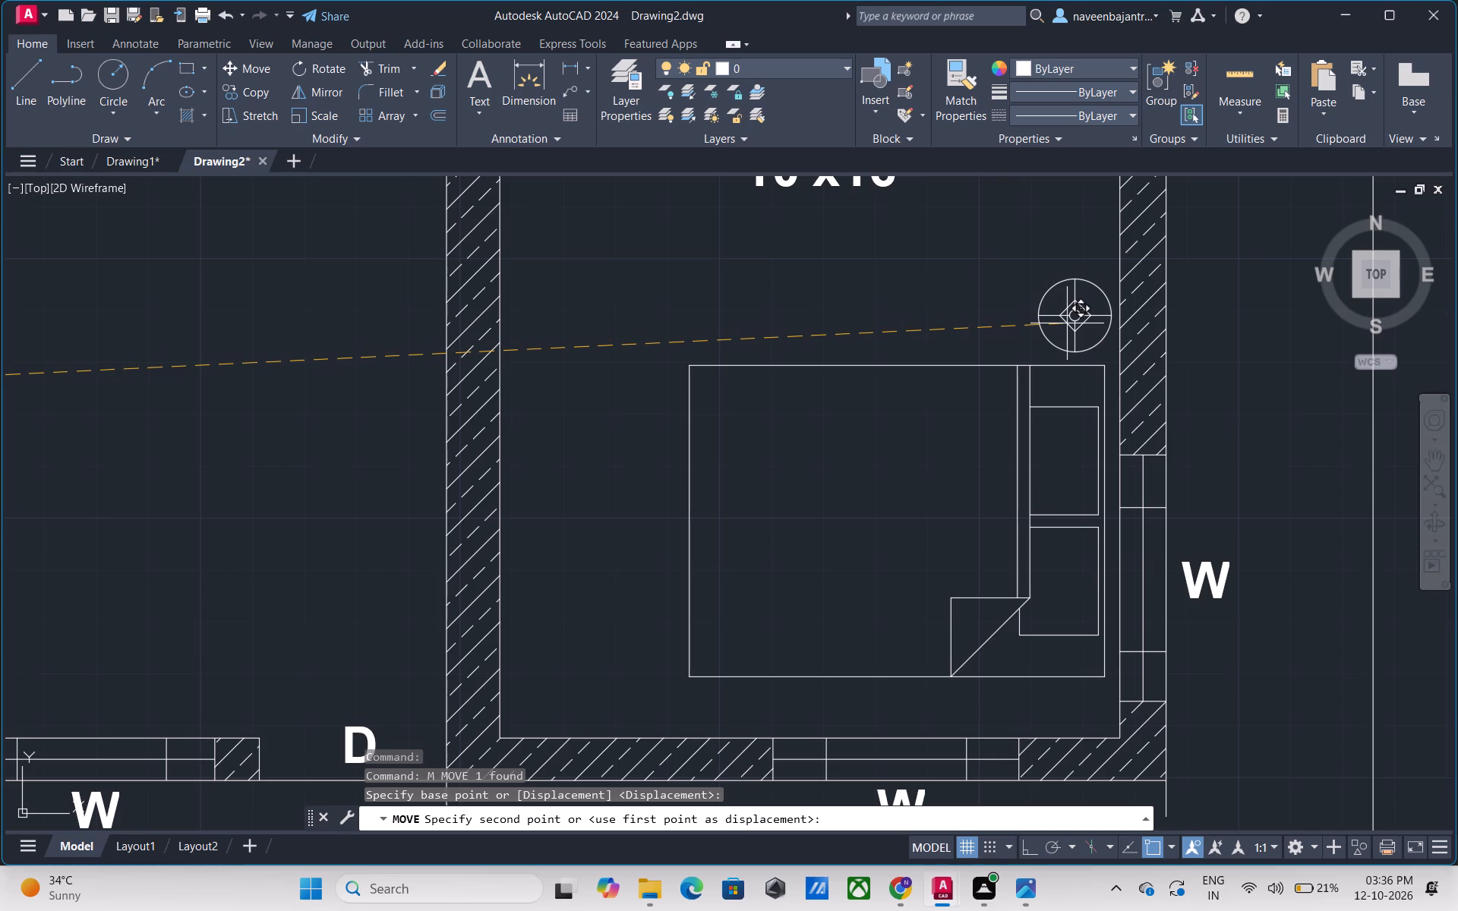
{"action": "left_click", "coordinate": [1067, 323]}
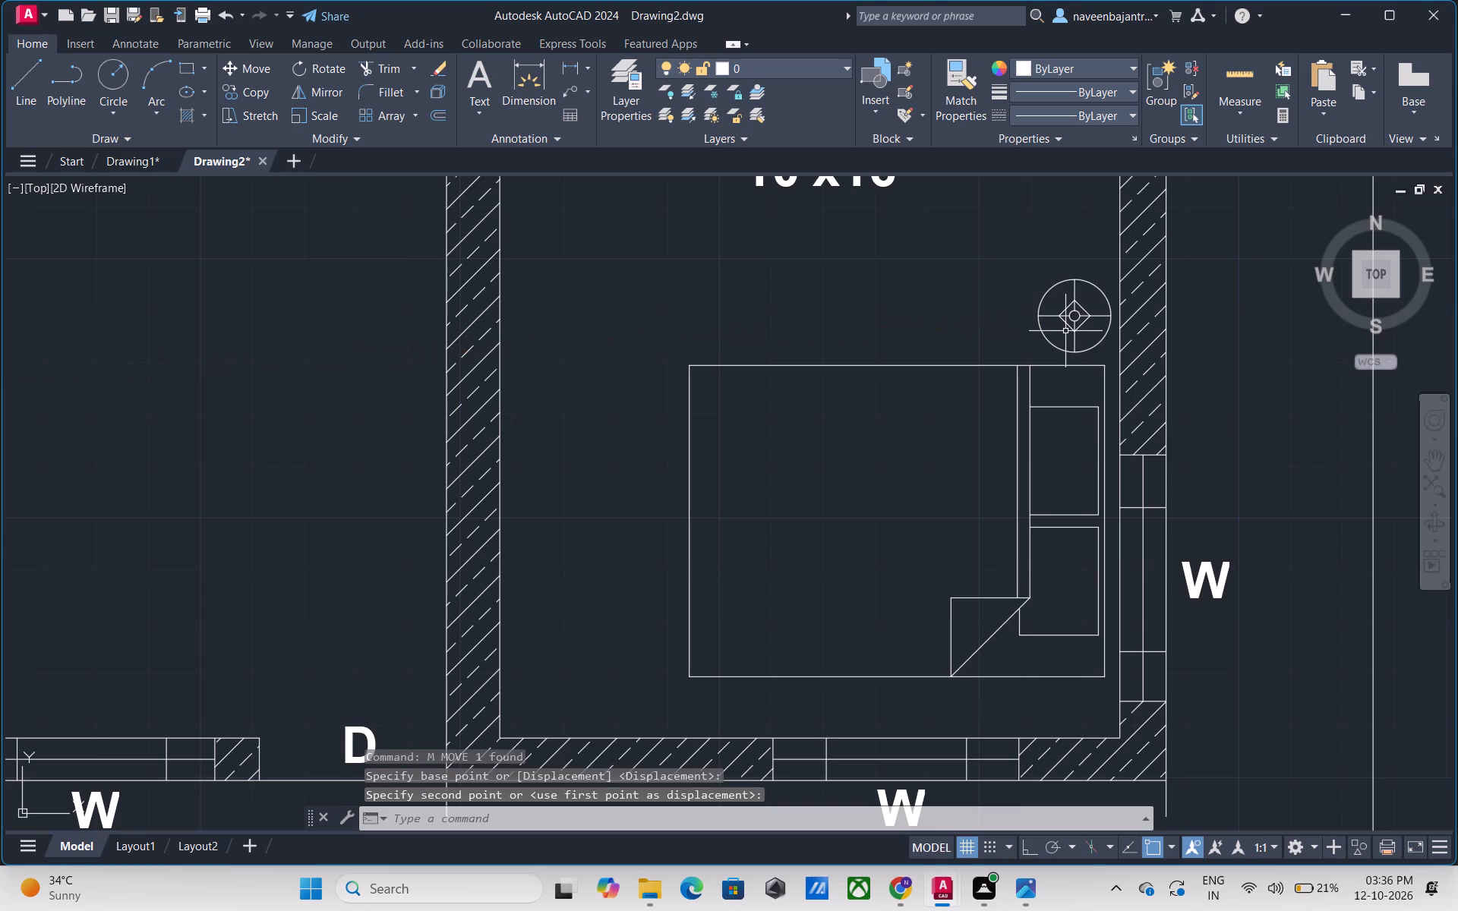
{"action": "key", "text": "Escape"}
Insert the Toilet - Imperial block from the Architectural tool palette into the empty area beside the plan, and close the palette.
{"action": "scroll", "coordinate": [1043, 351], "scroll_direction": "down", "scroll_amount": 4}
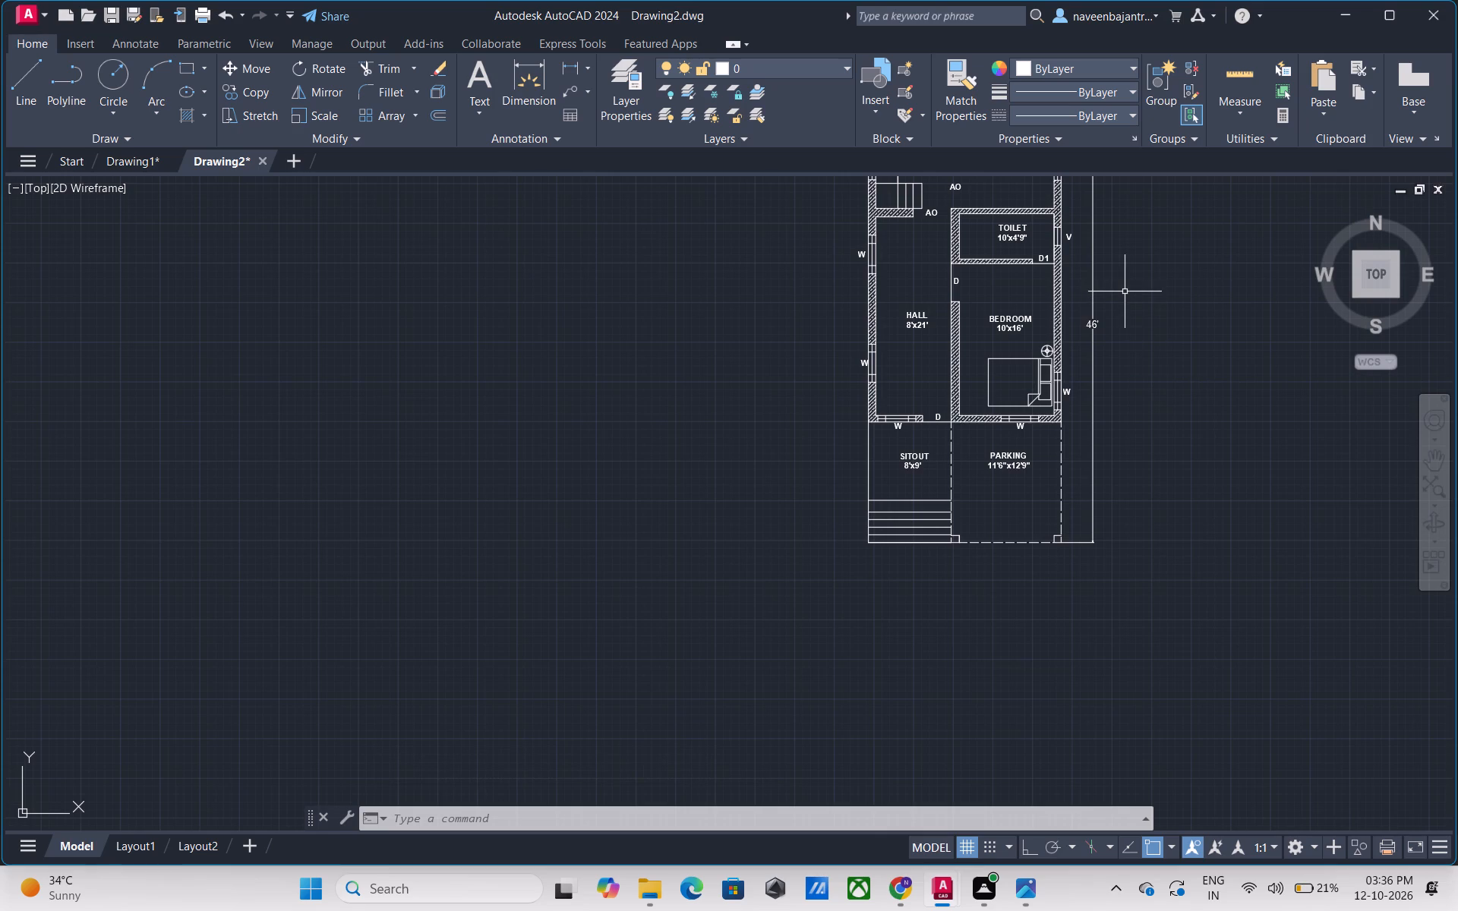
{"action": "middle_click_drag", "start_coordinate": [1125, 291], "coordinate": [907, 461]}
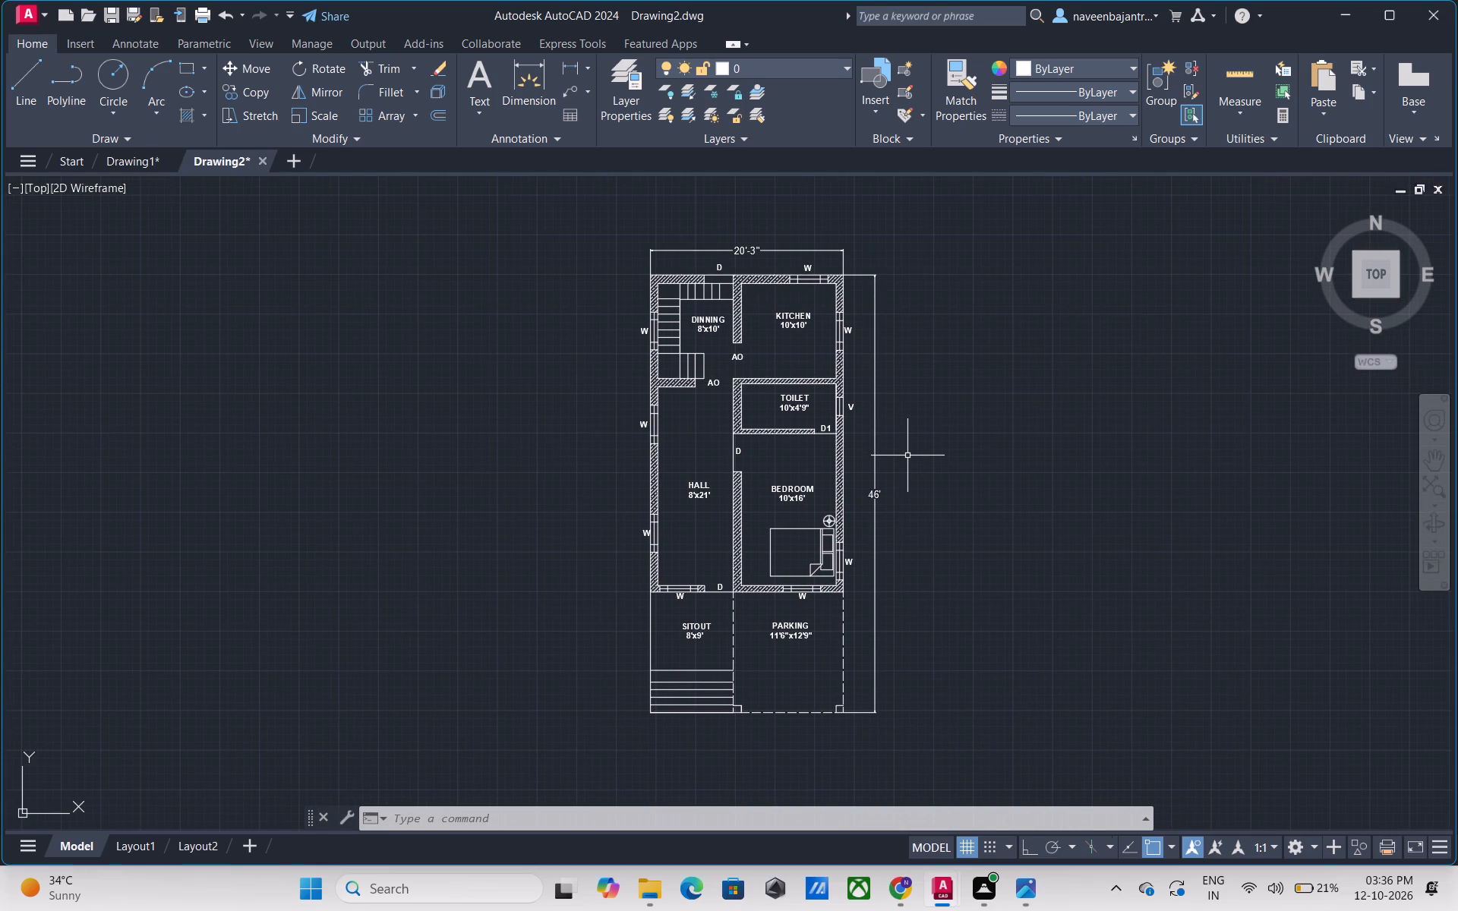
{"action": "key", "text": "Escape"}
{"action": "type", "text": "TP"}
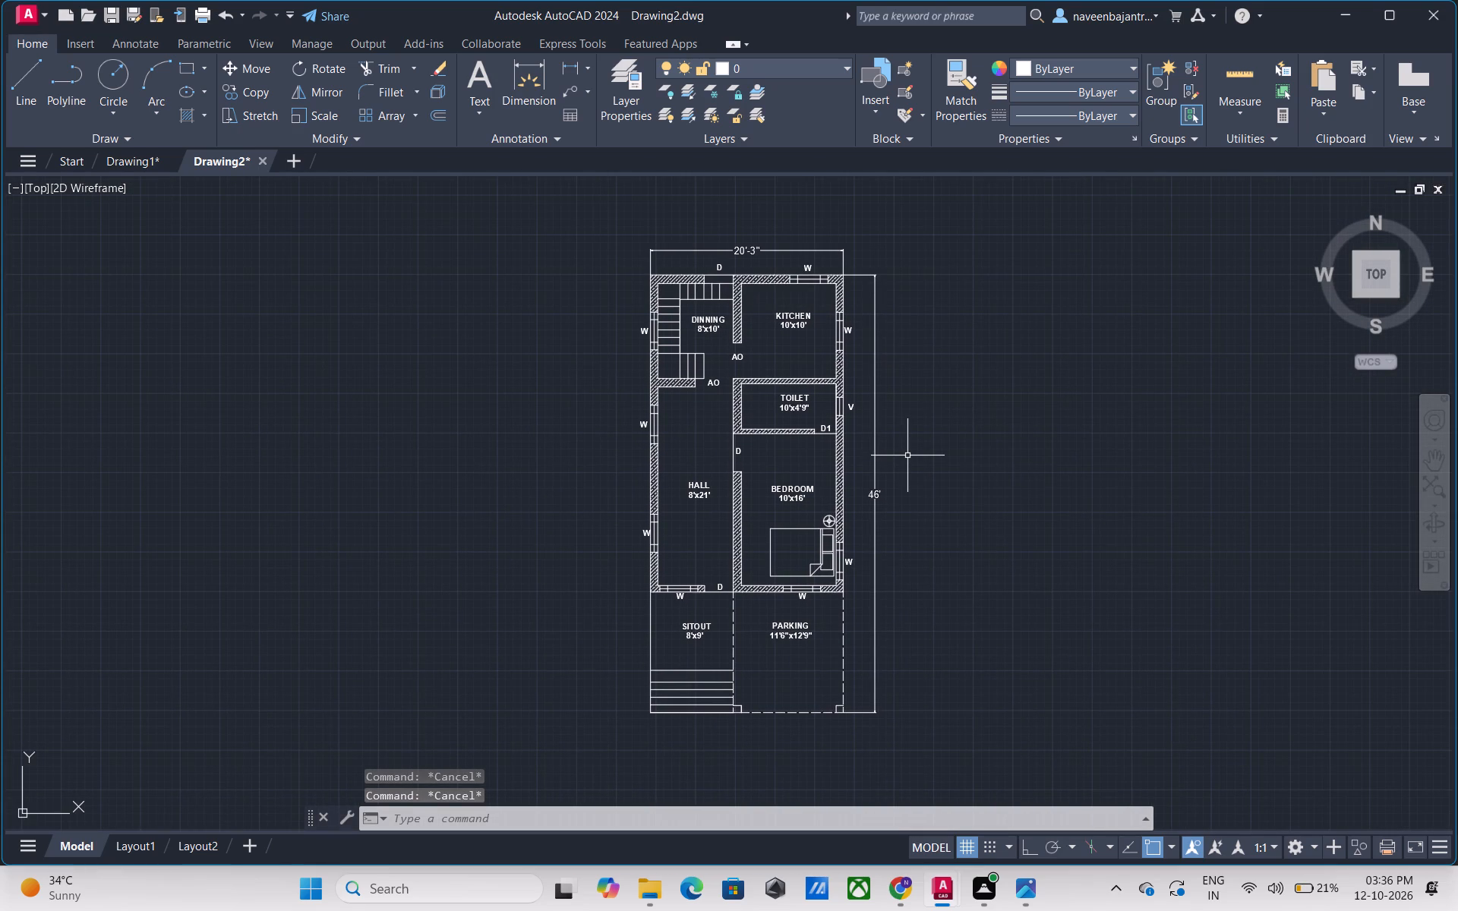
{"action": "key", "text": "space"}
{"action": "left_click_drag", "start_coordinate": [1025, 379], "coordinate": [1058, 382]}
{"action": "left_click", "coordinate": [1090, 390]}
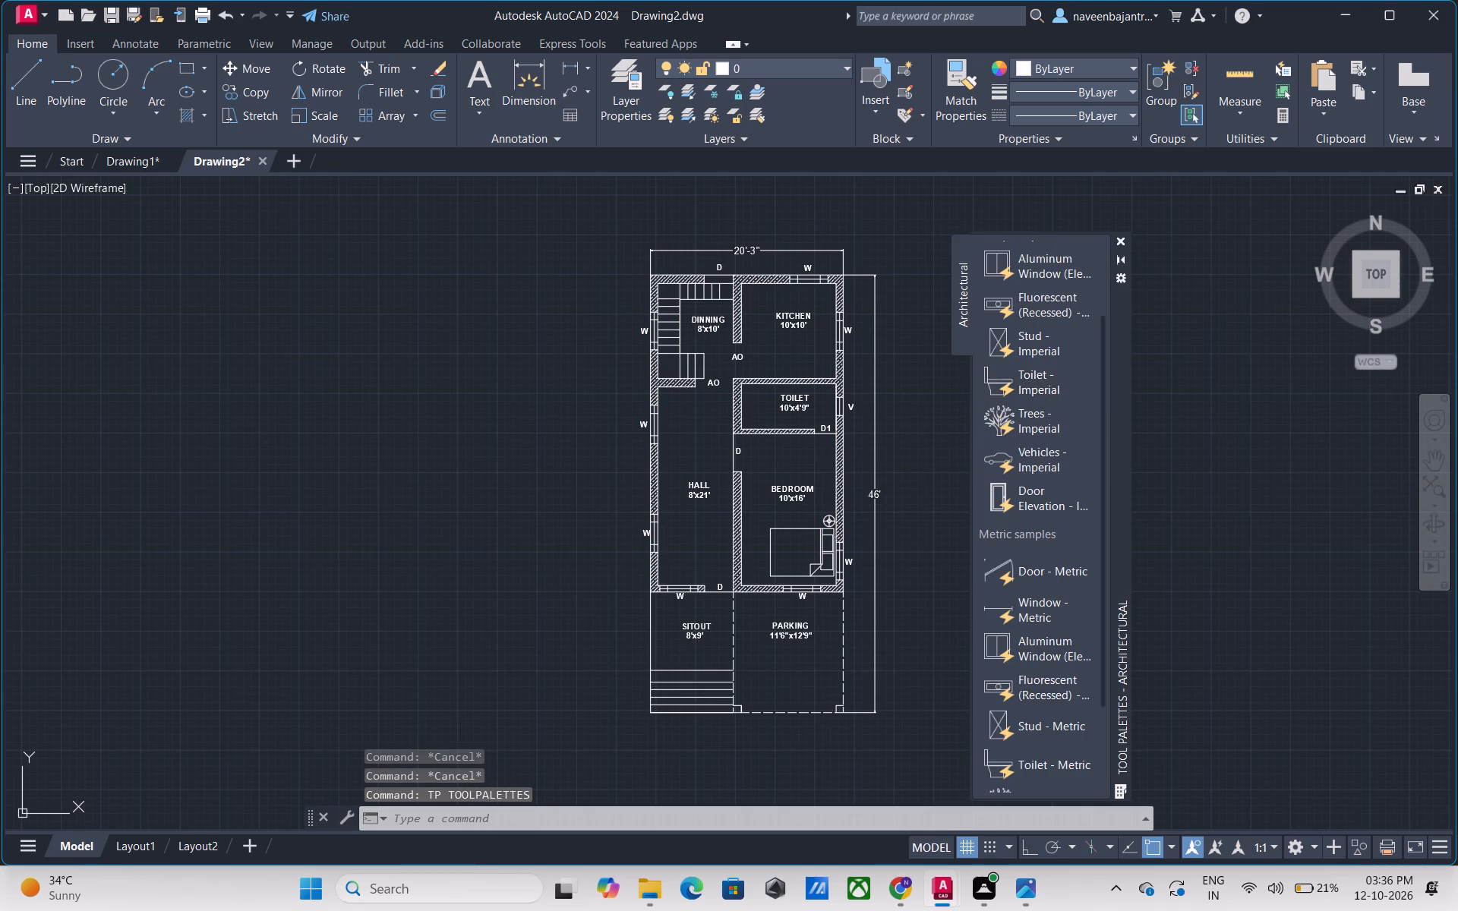
{"action": "left_click_drag", "start_coordinate": [1056, 387], "coordinate": [1176, 402]}
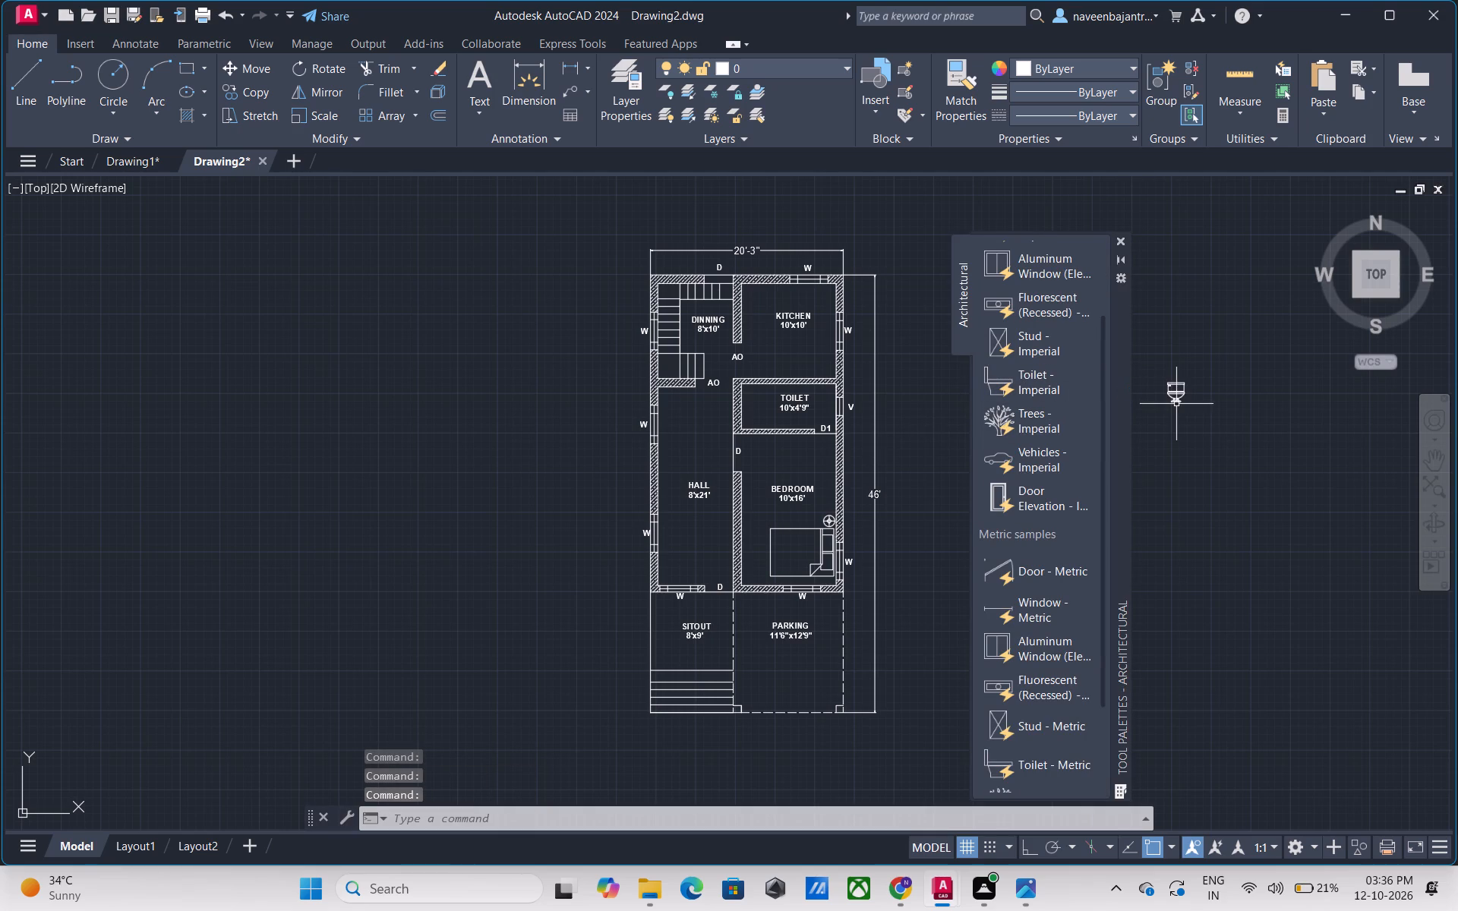
{"action": "key", "text": "Escape"}
{"action": "left_click", "coordinate": [1121, 237]}
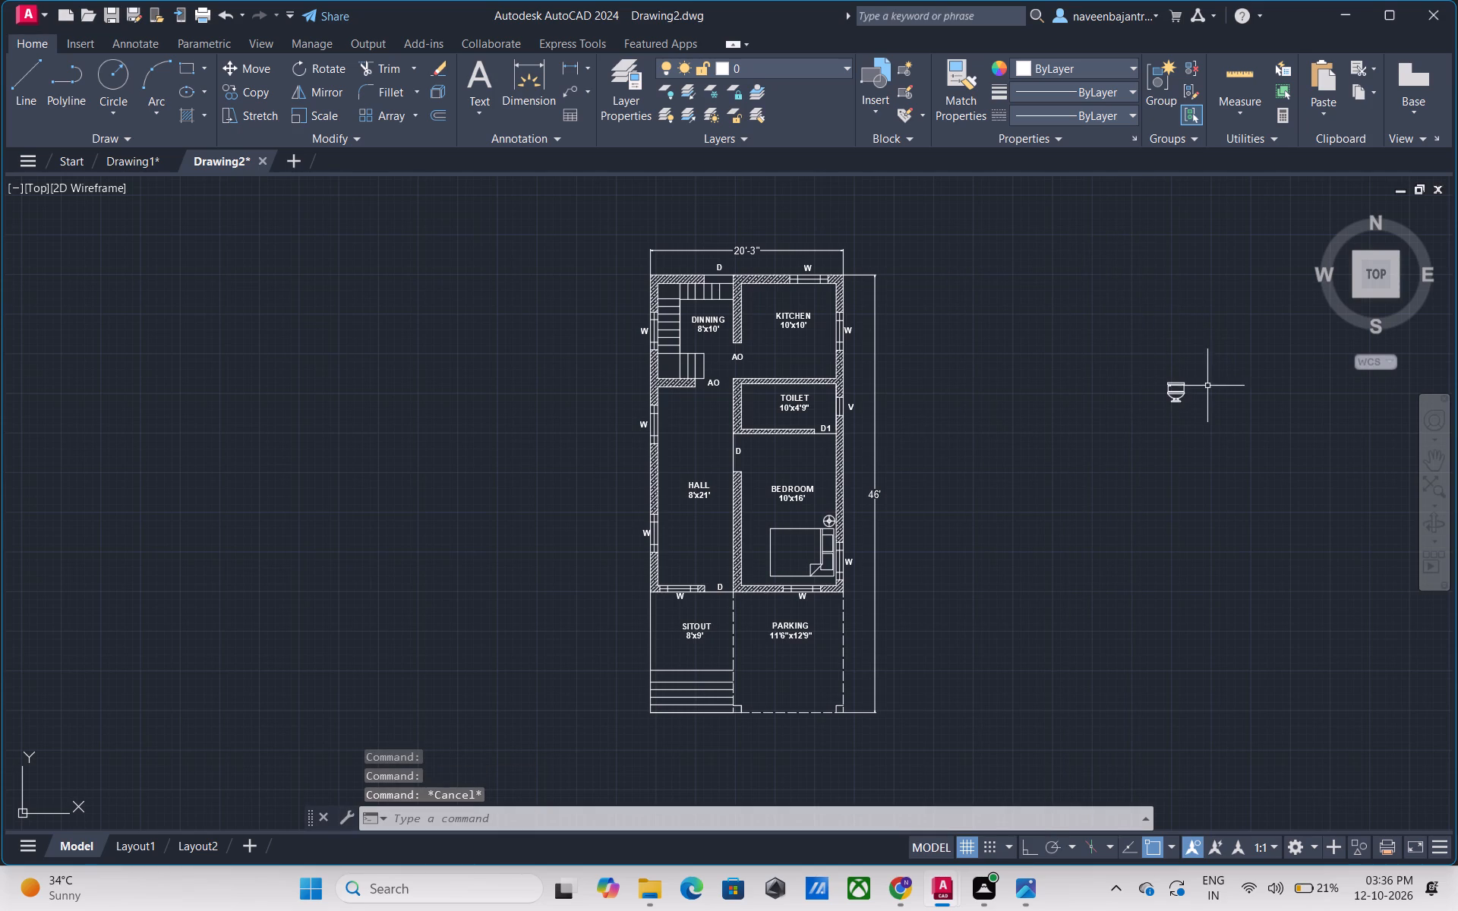
Switch the toilet block's view to Elongated (Plan).
{"action": "left_click", "coordinate": [1179, 394]}
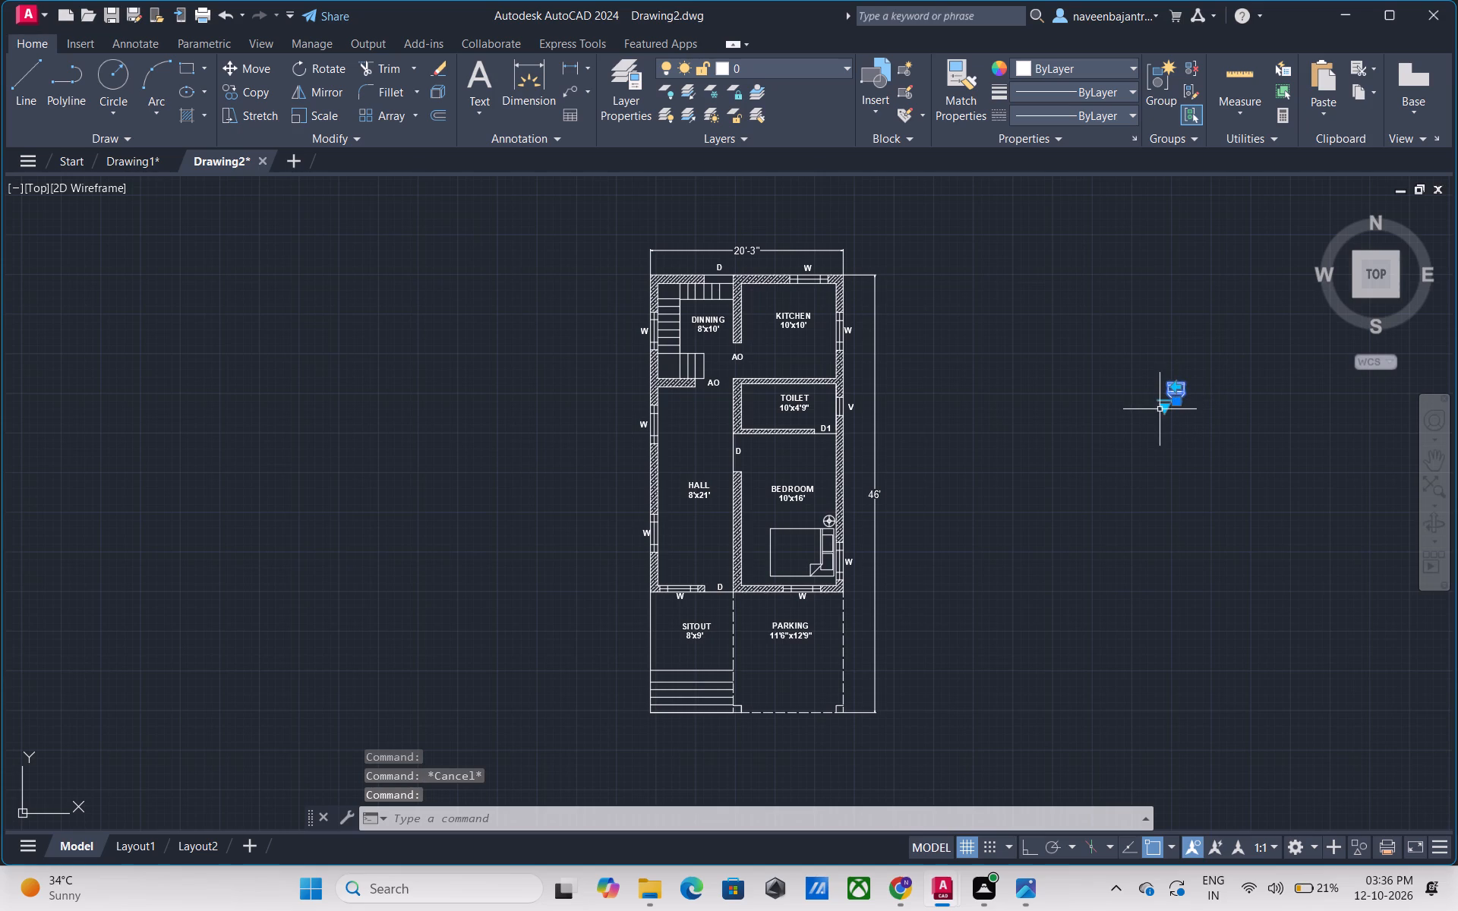
{"action": "left_click", "coordinate": [1163, 408]}
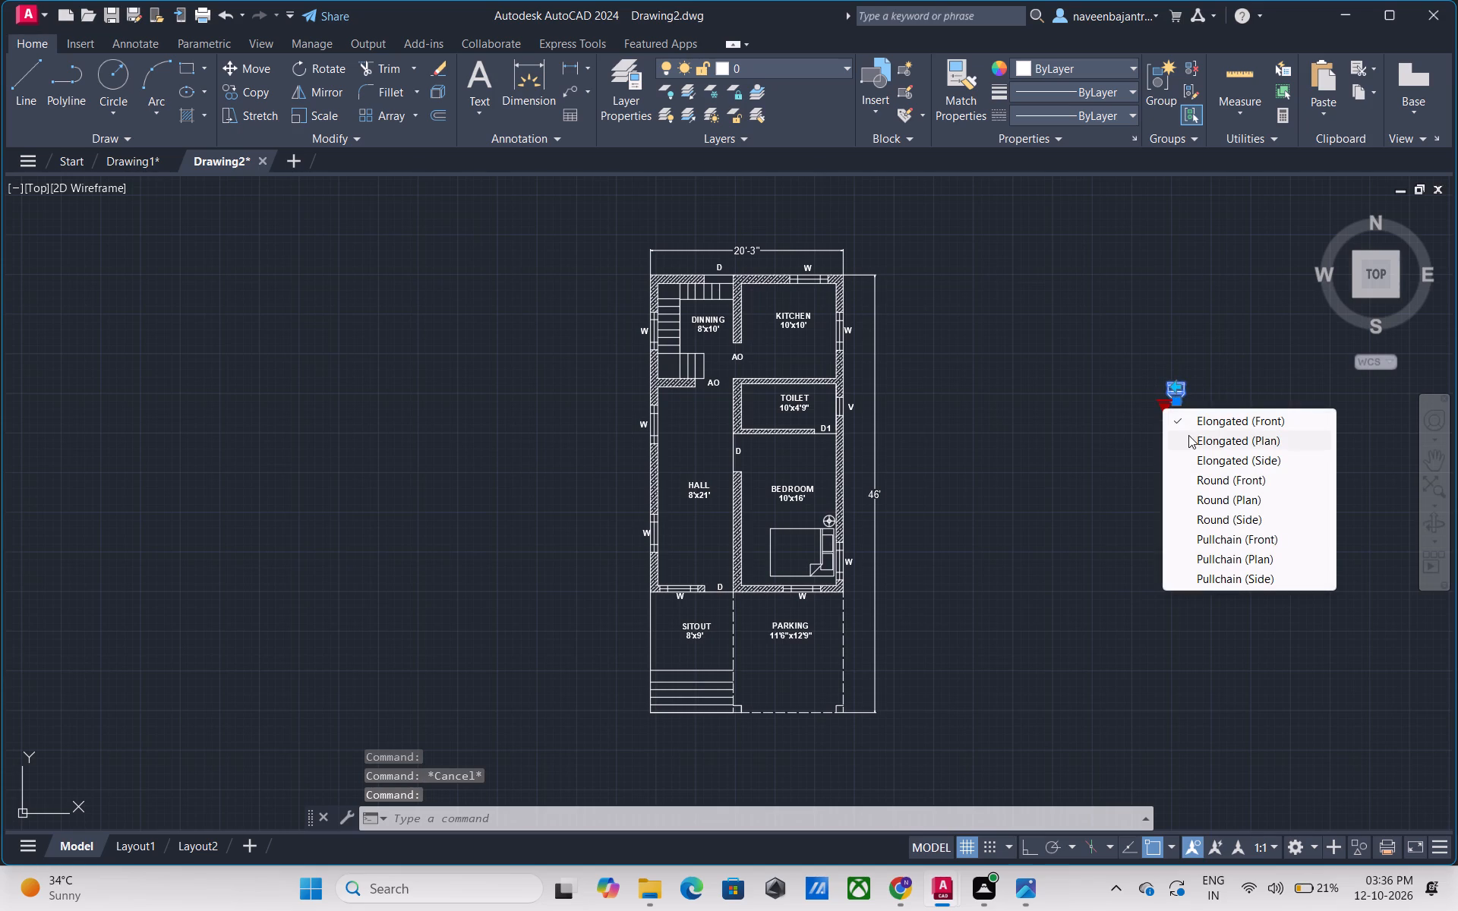
{"action": "left_click", "coordinate": [1188, 435]}
{"action": "key", "text": "Escape"}
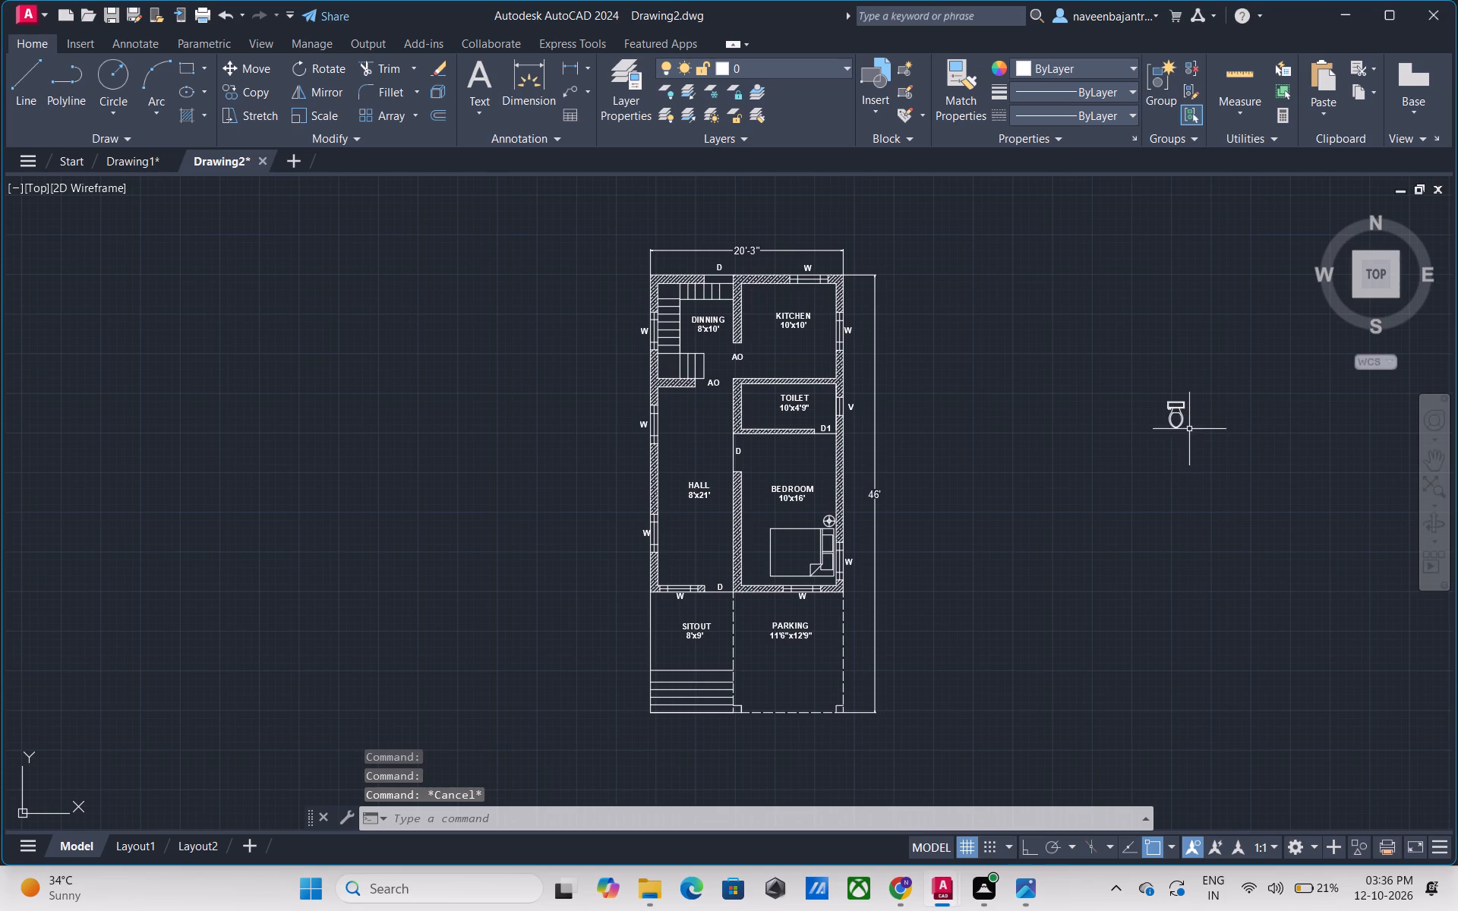
Turn on Ortho and rotate the toilet block 90° about the outer corner of its tank.
{"action": "left_click", "coordinate": [1183, 402]}
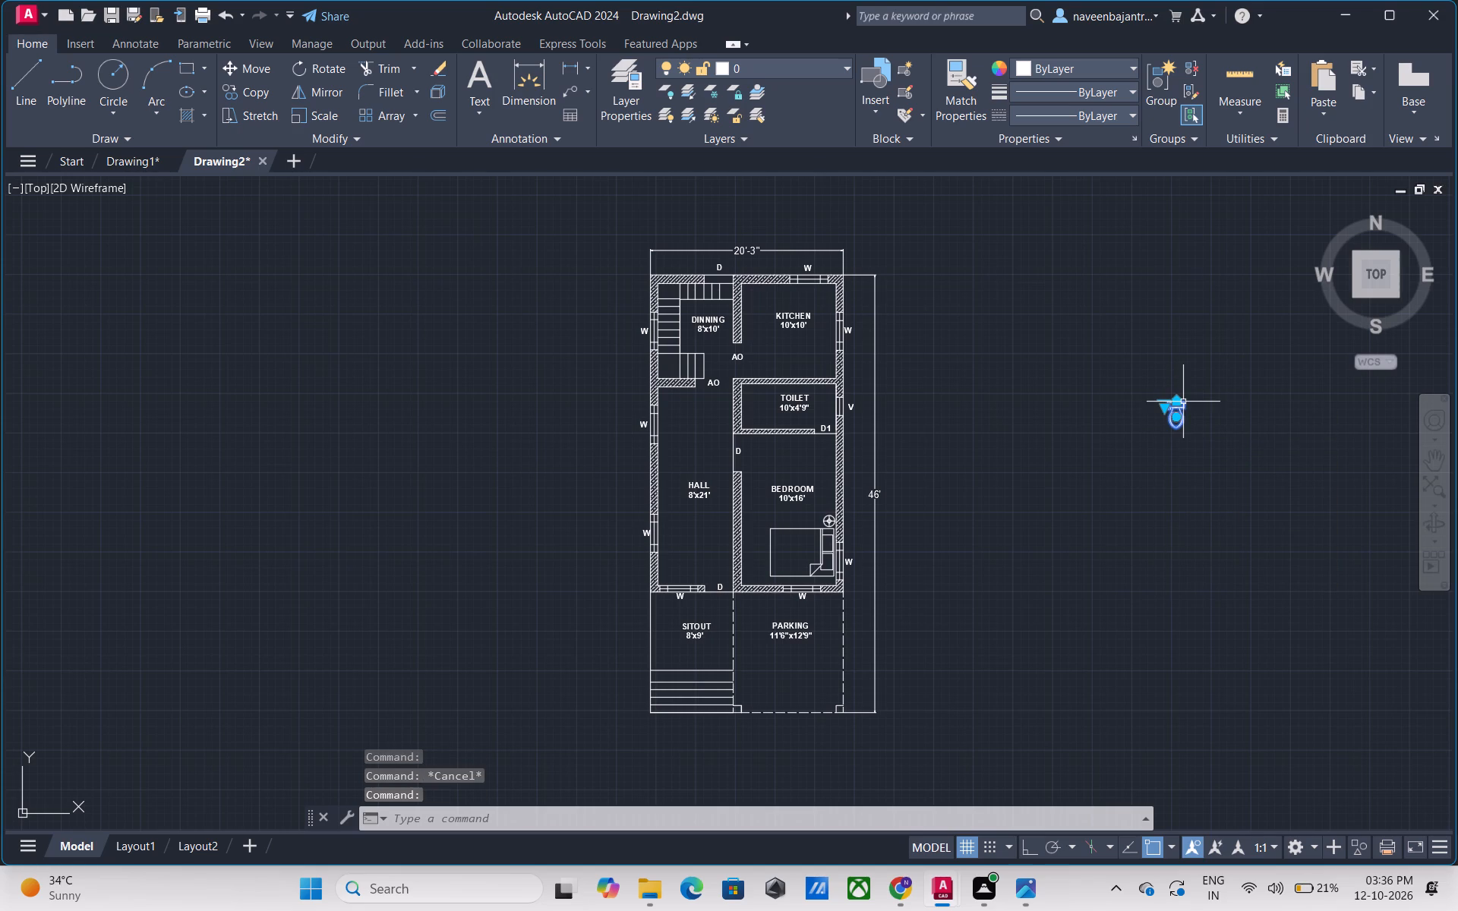
{"action": "key", "text": "Escape"}
{"action": "key", "text": "F8"}
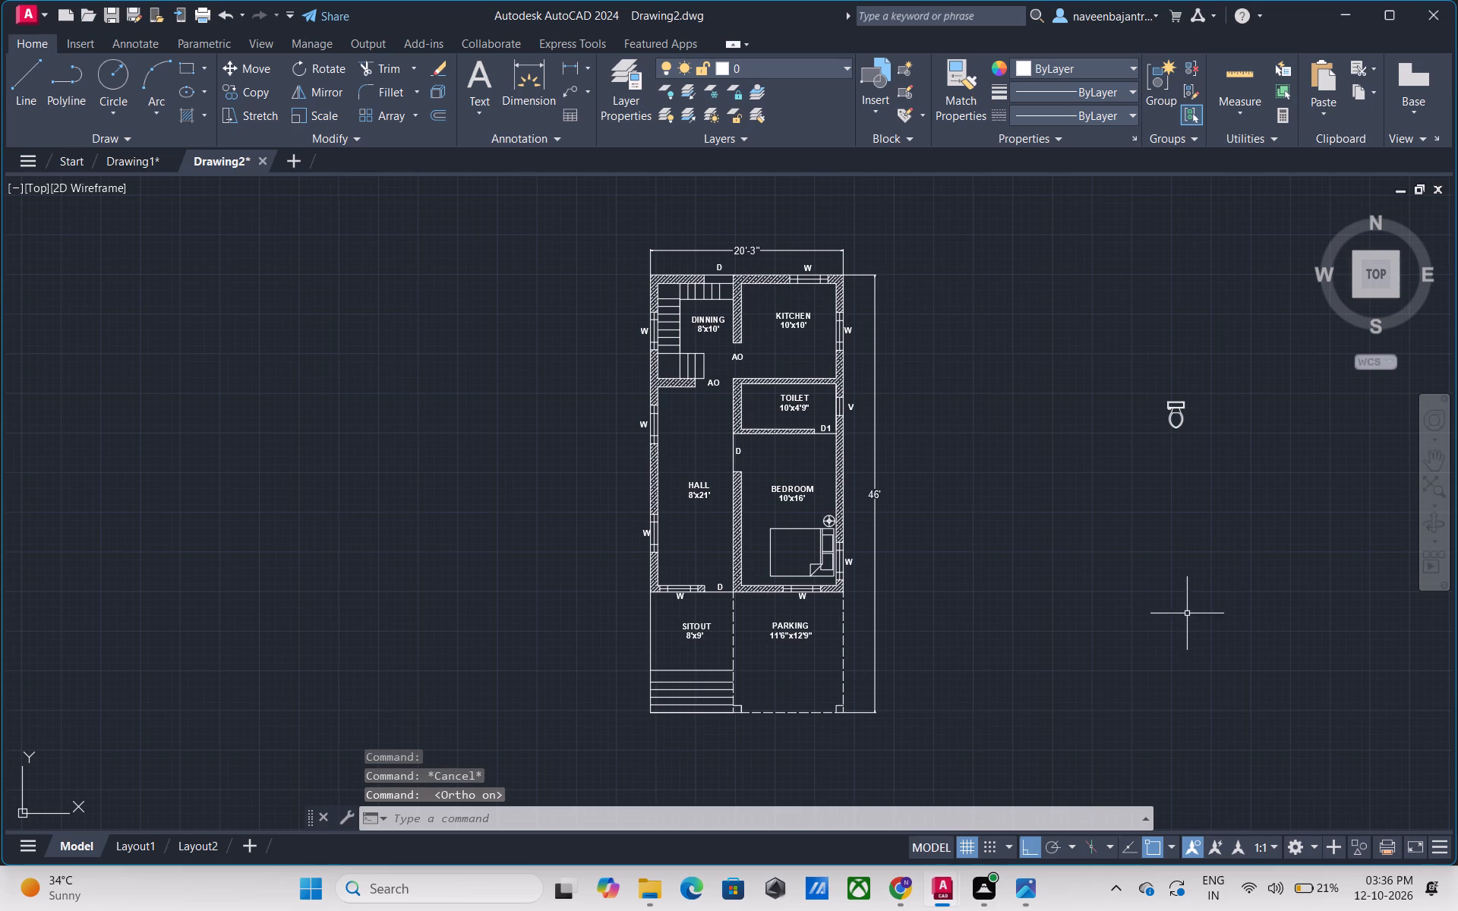
{"action": "left_click", "coordinate": [1180, 399]}
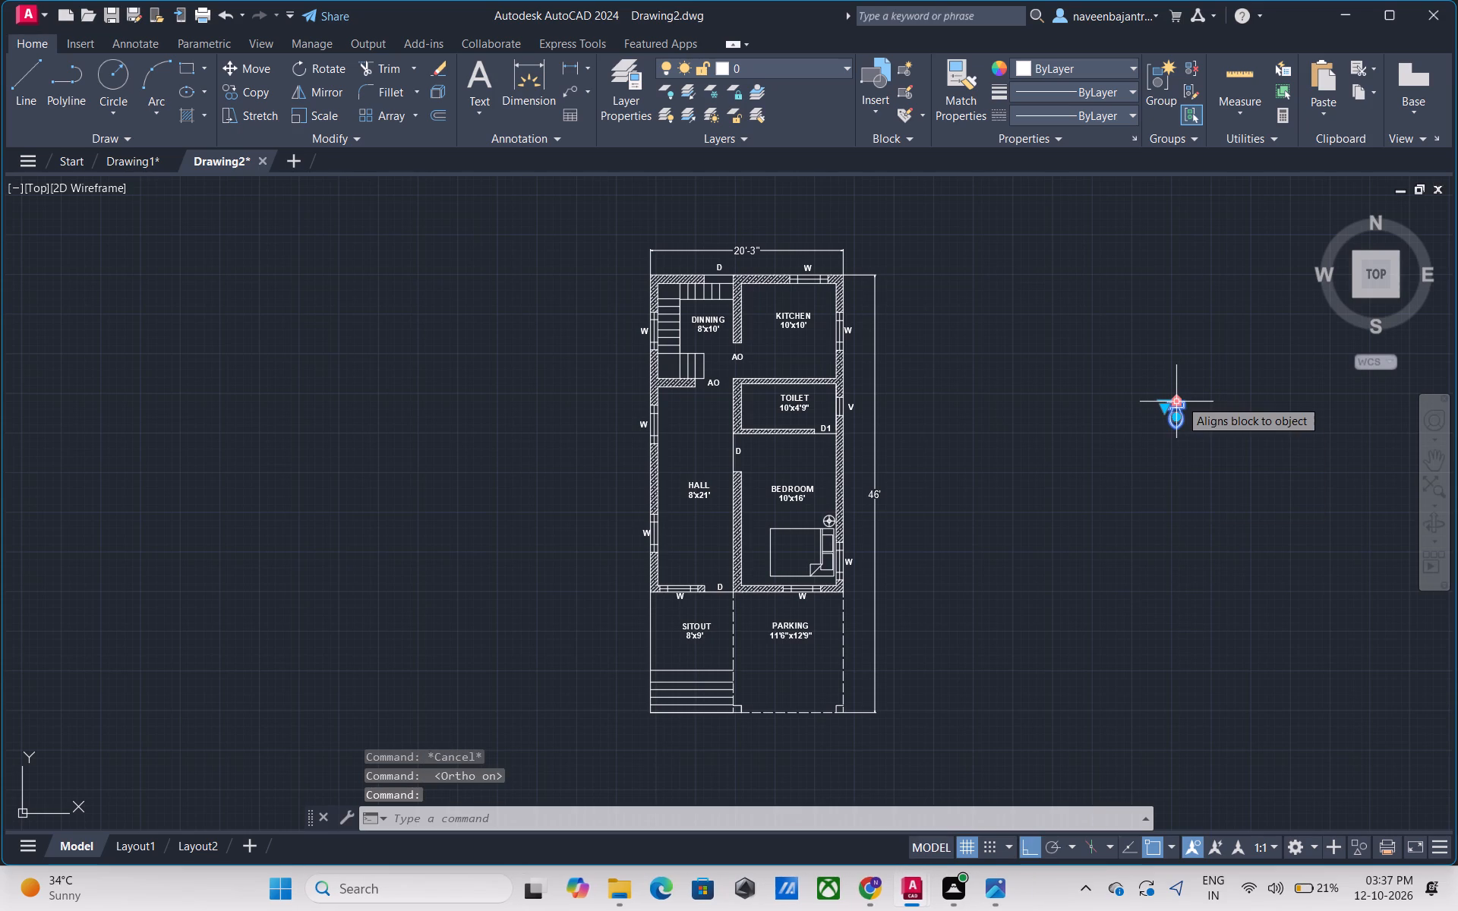
{"action": "type", "text": "RO"}
{"action": "key", "text": "space"}
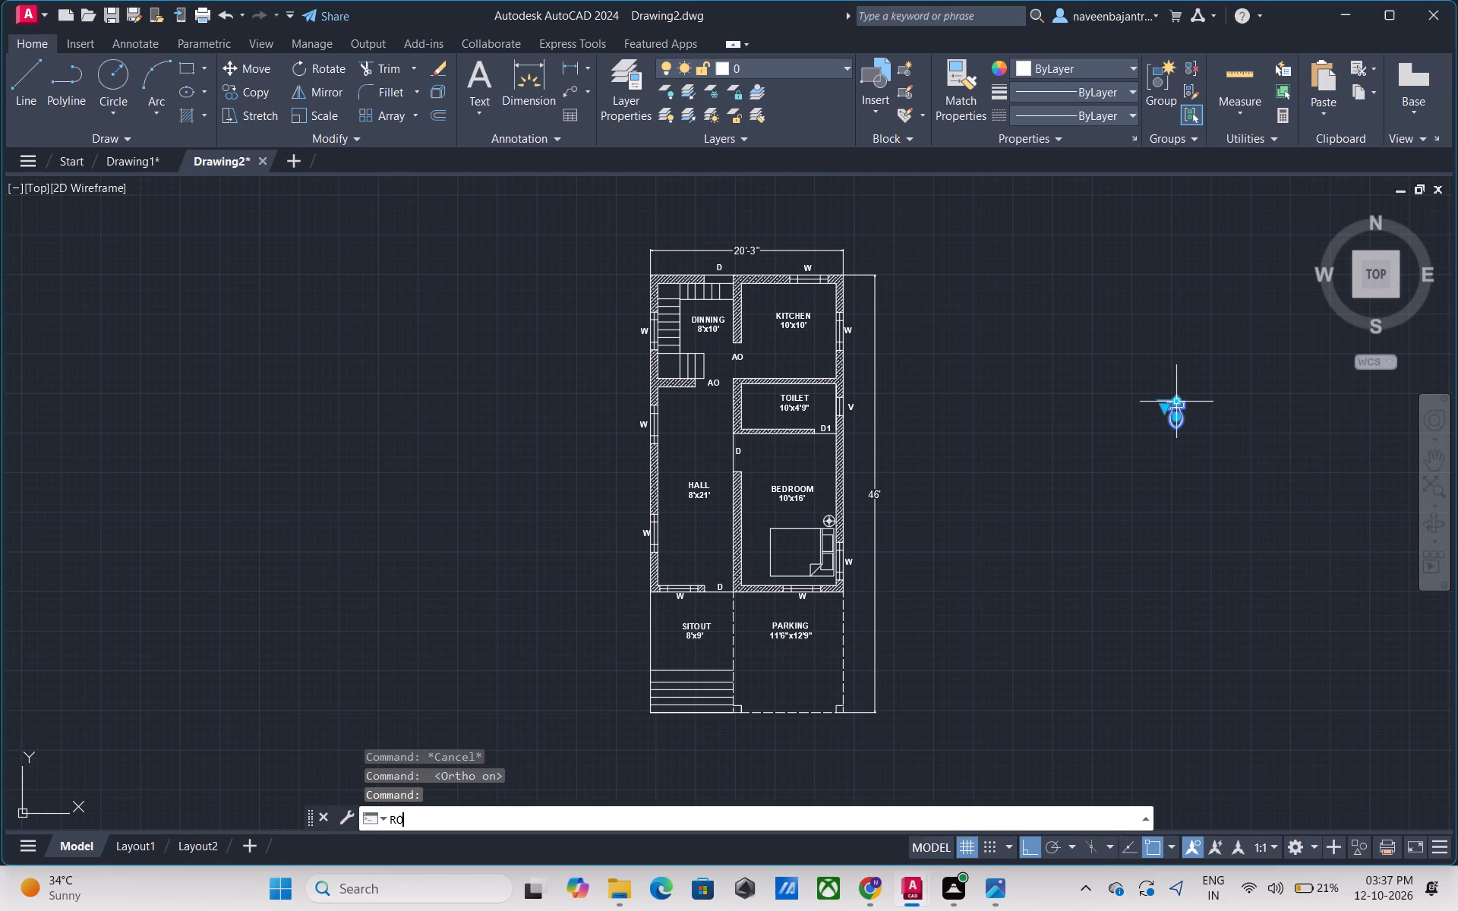
{"action": "scroll", "coordinate": [1180, 399], "scroll_direction": "up", "scroll_amount": 5}
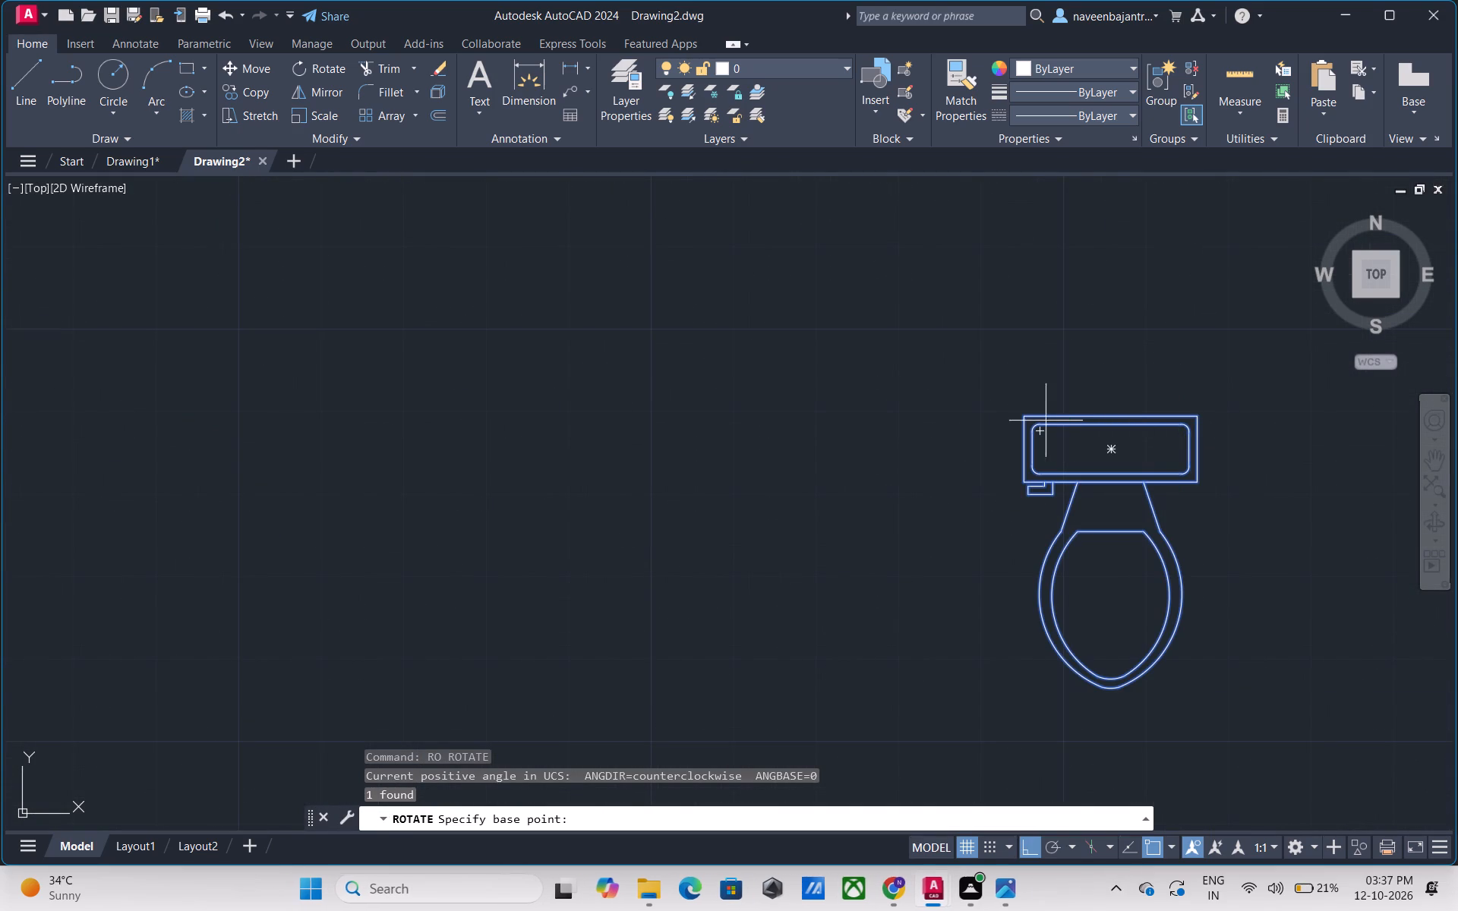
{"action": "left_click", "coordinate": [1025, 418]}
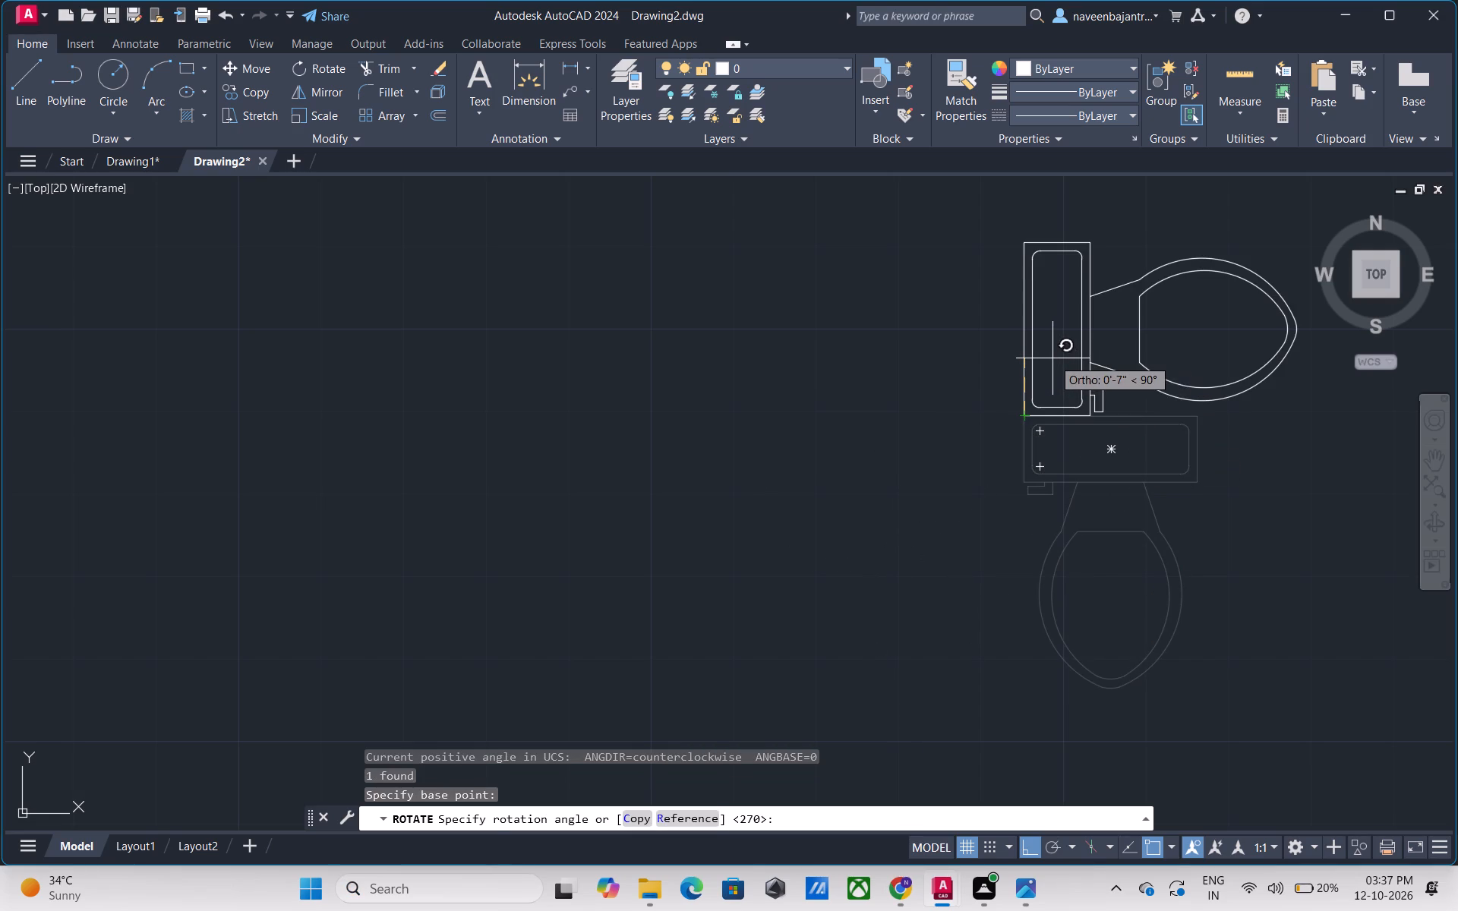
{"action": "left_click", "coordinate": [1052, 358]}
{"action": "key", "text": "Escape"}
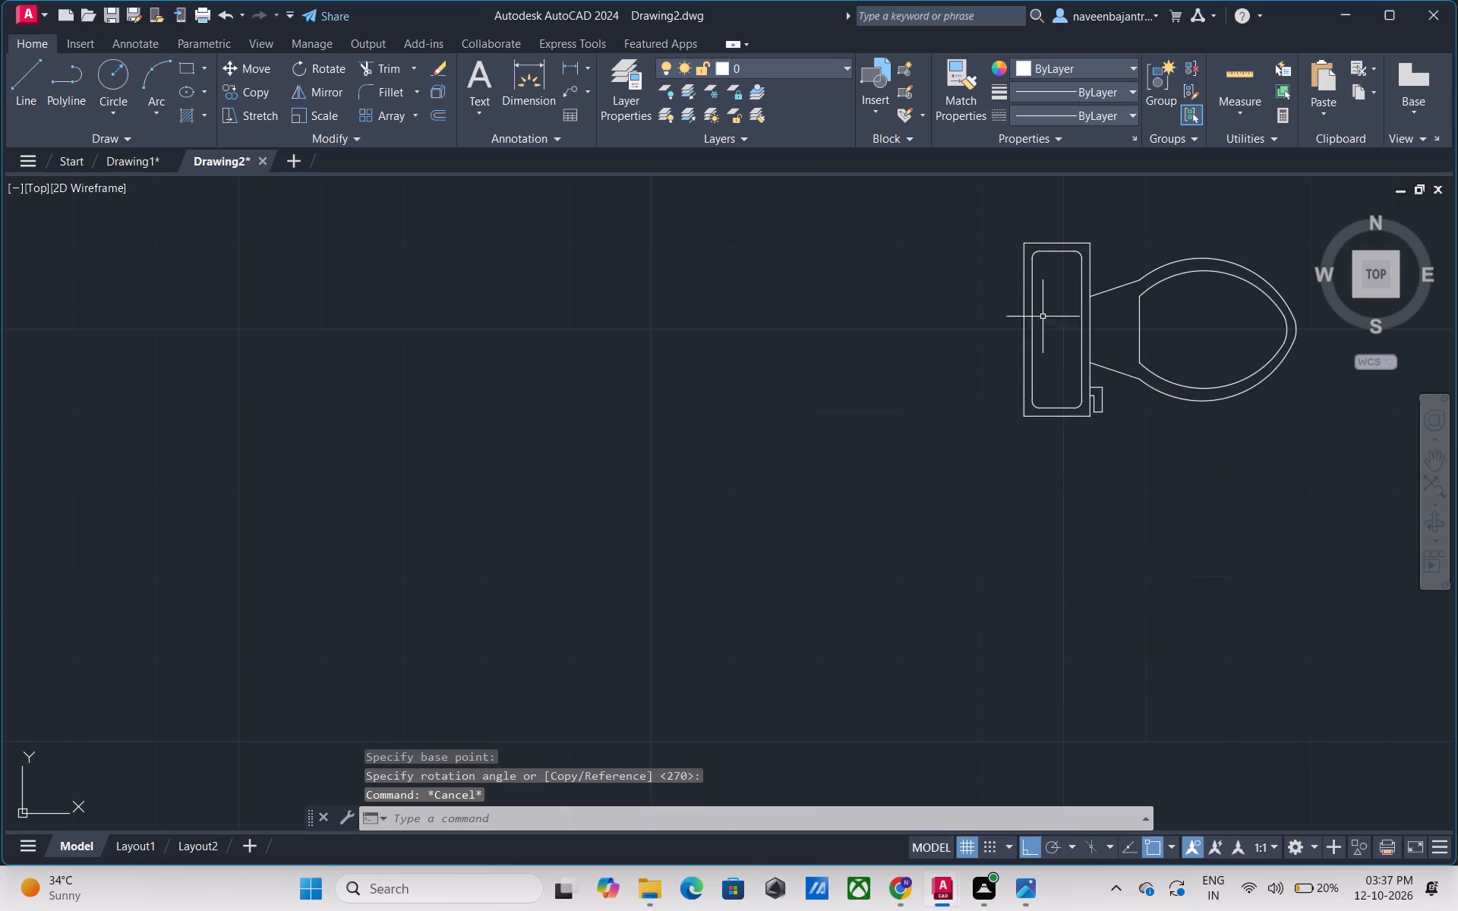
Move the toilet block by its tank corner into the TOILET room, just off the wall shared with the hall, with Ortho off.
{"action": "left_click", "coordinate": [1024, 243]}
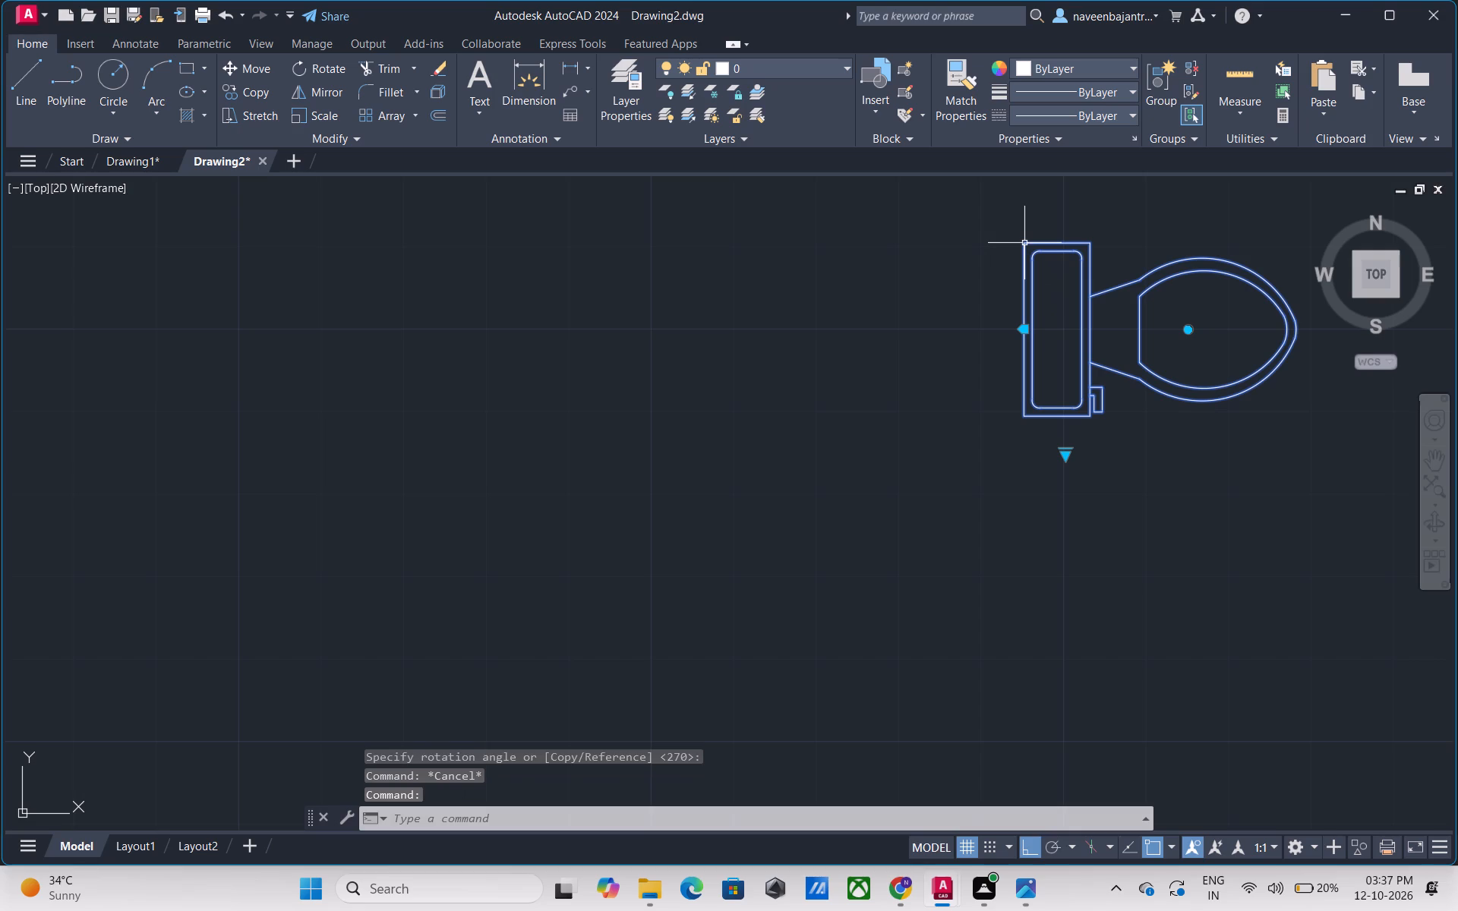
{"action": "type", "text": "M"}
{"action": "key", "text": "space"}
{"action": "left_click", "coordinate": [1024, 243]}
{"action": "scroll", "coordinate": [642, 317], "scroll_direction": "down", "scroll_amount": 2}
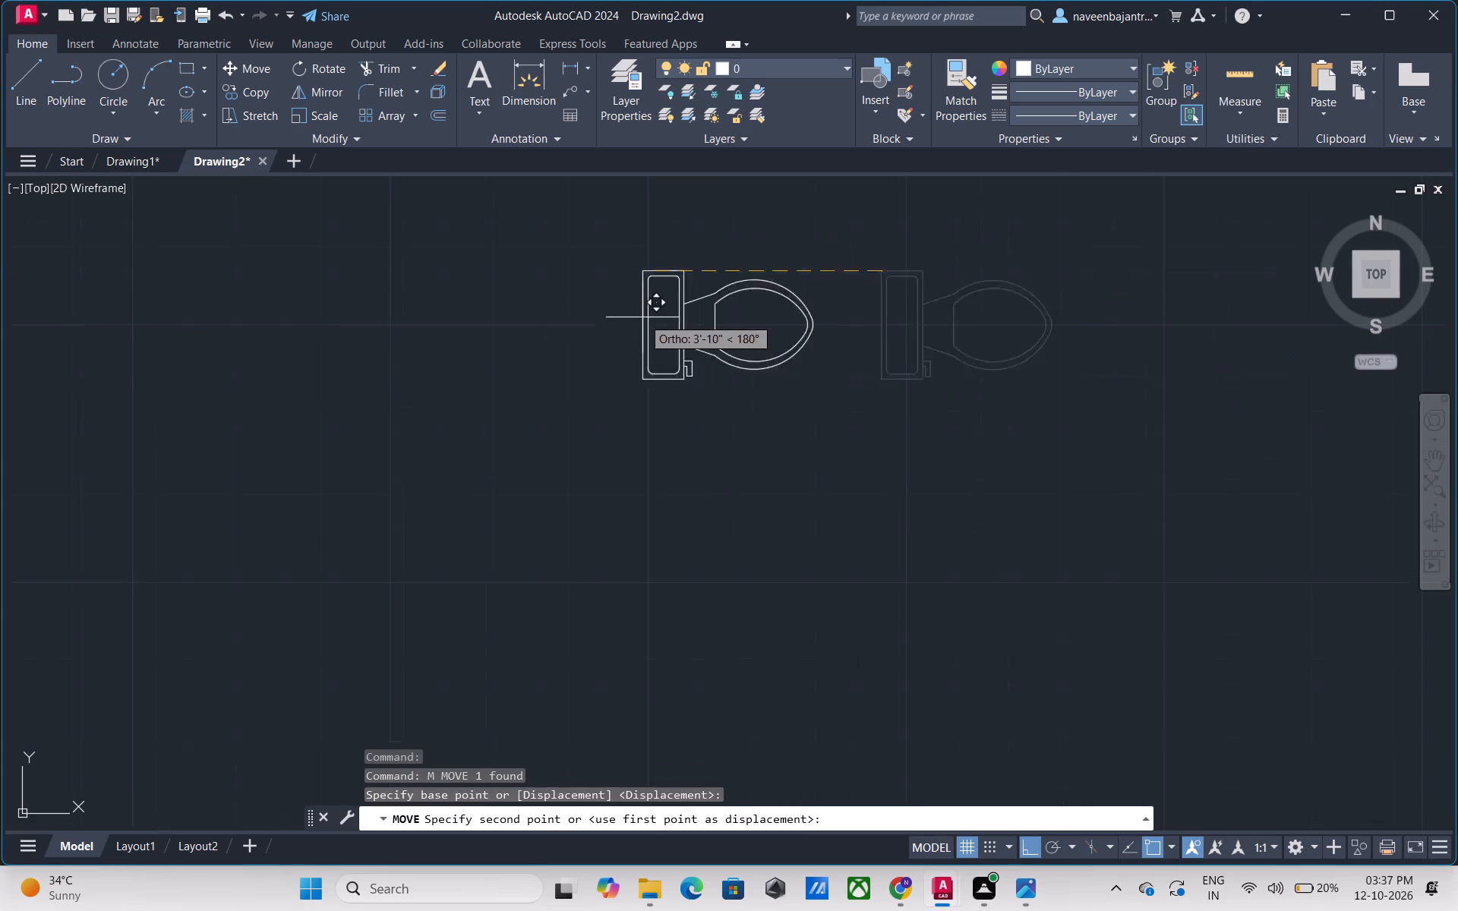
{"action": "scroll", "coordinate": [642, 317], "scroll_direction": "down", "scroll_amount": 2}
{"action": "key", "text": "F8"}
{"action": "scroll", "coordinate": [642, 322], "scroll_direction": "down", "scroll_amount": 1}
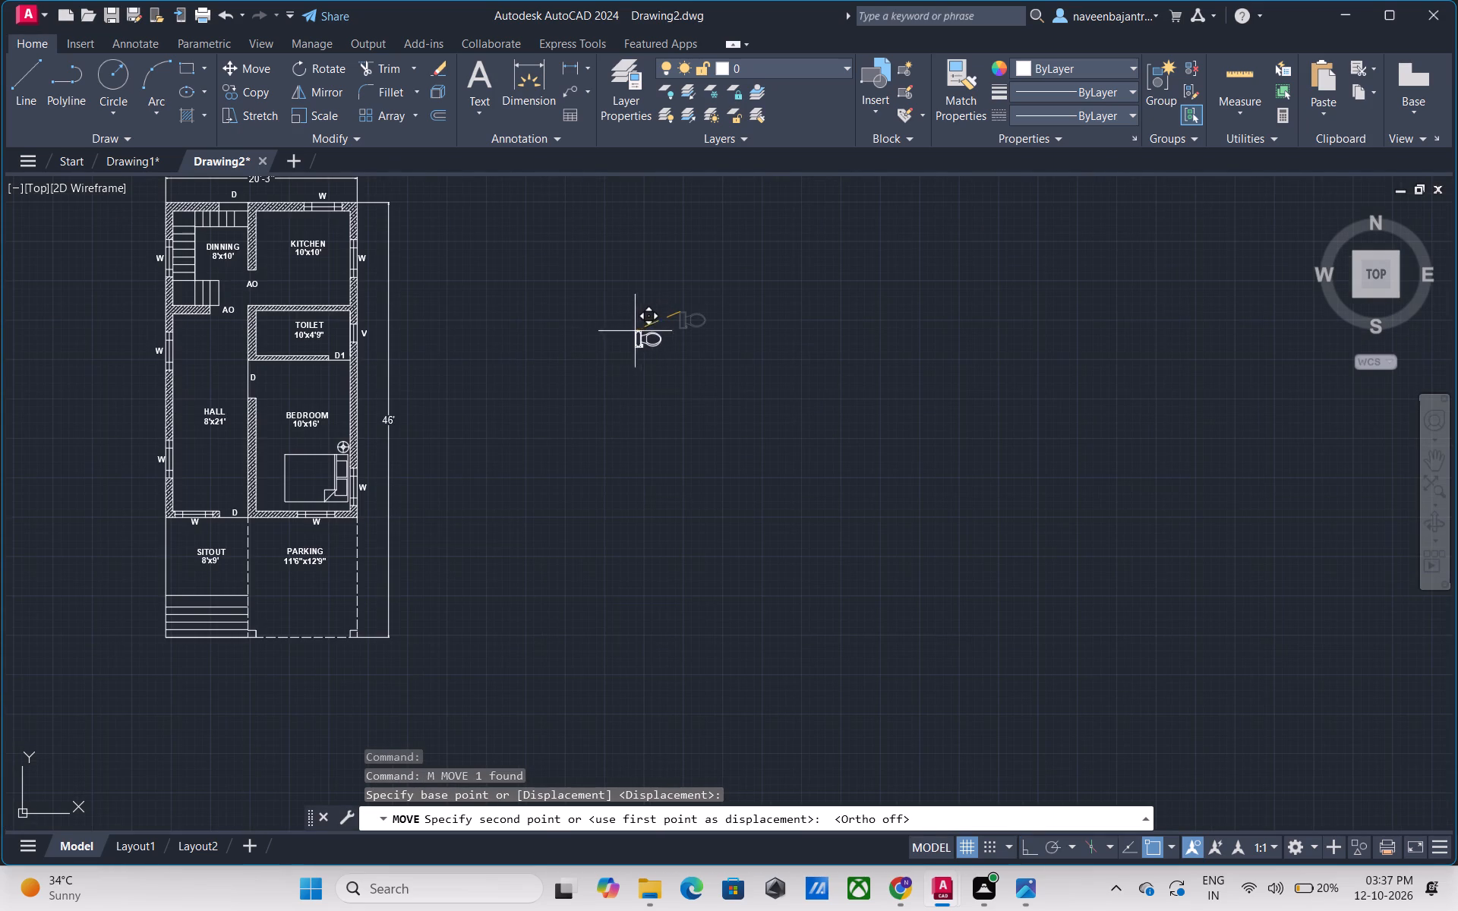
{"action": "middle_click_drag", "start_coordinate": [246, 338], "coordinate": [276, 339]}
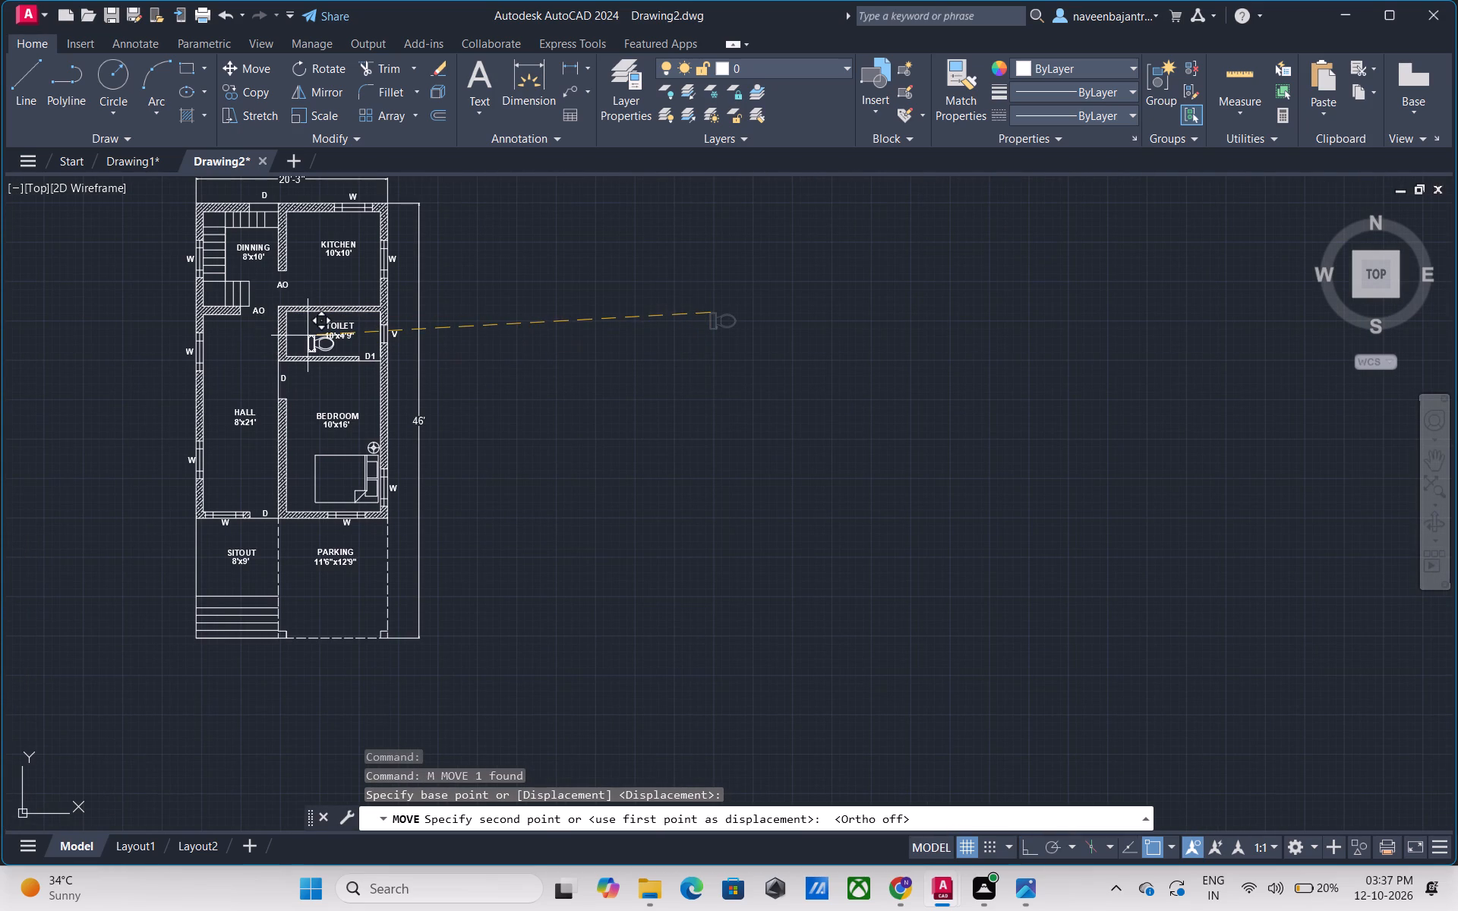
{"action": "middle_click_drag", "start_coordinate": [308, 336], "coordinate": [699, 351]}
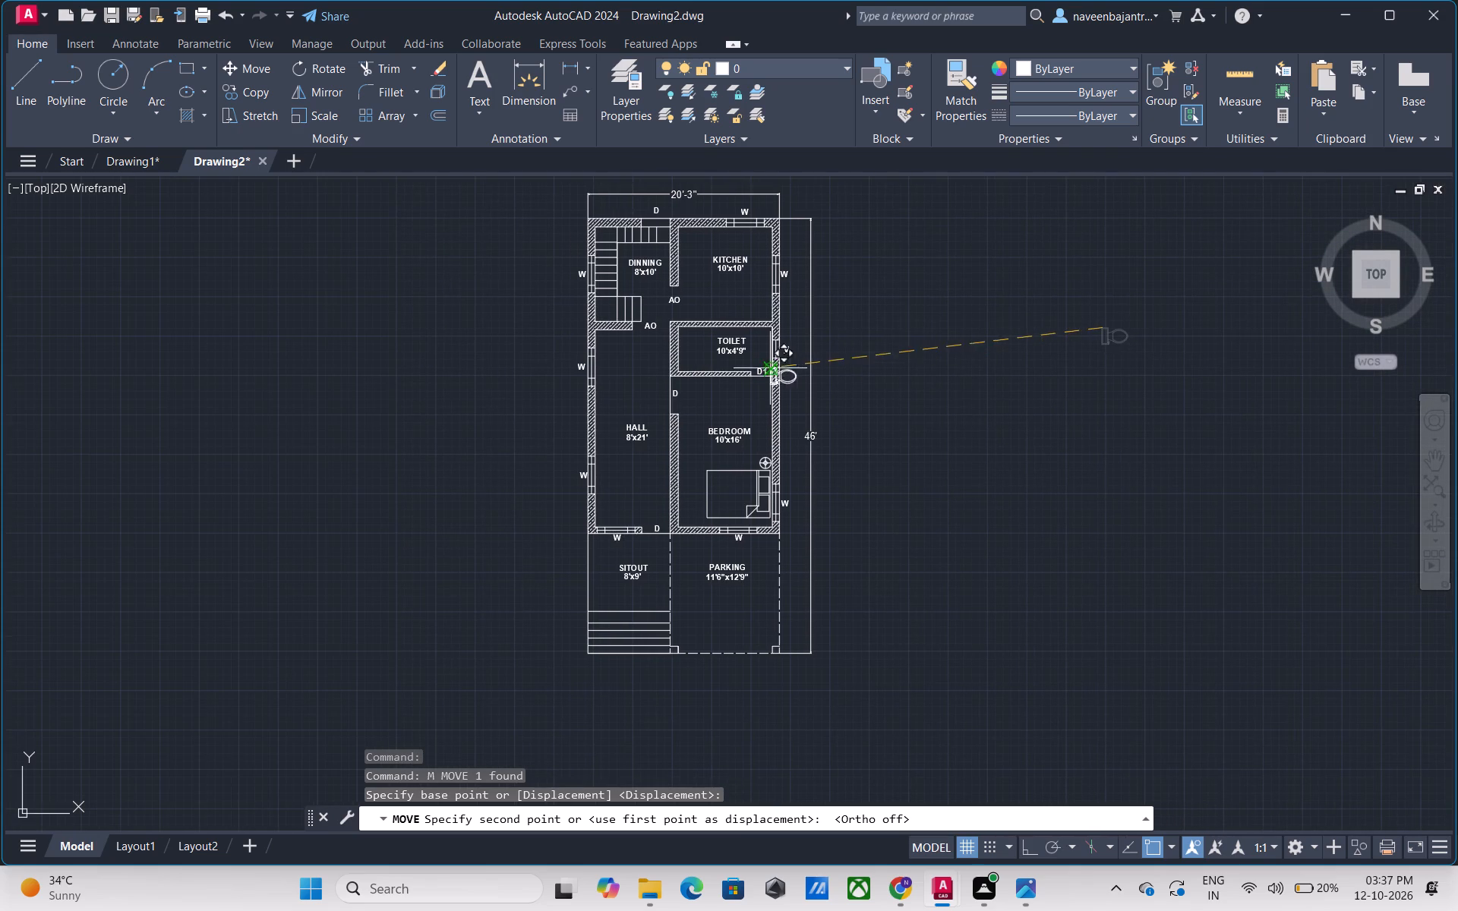
{"action": "scroll", "coordinate": [703, 358], "scroll_direction": "up", "scroll_amount": 3}
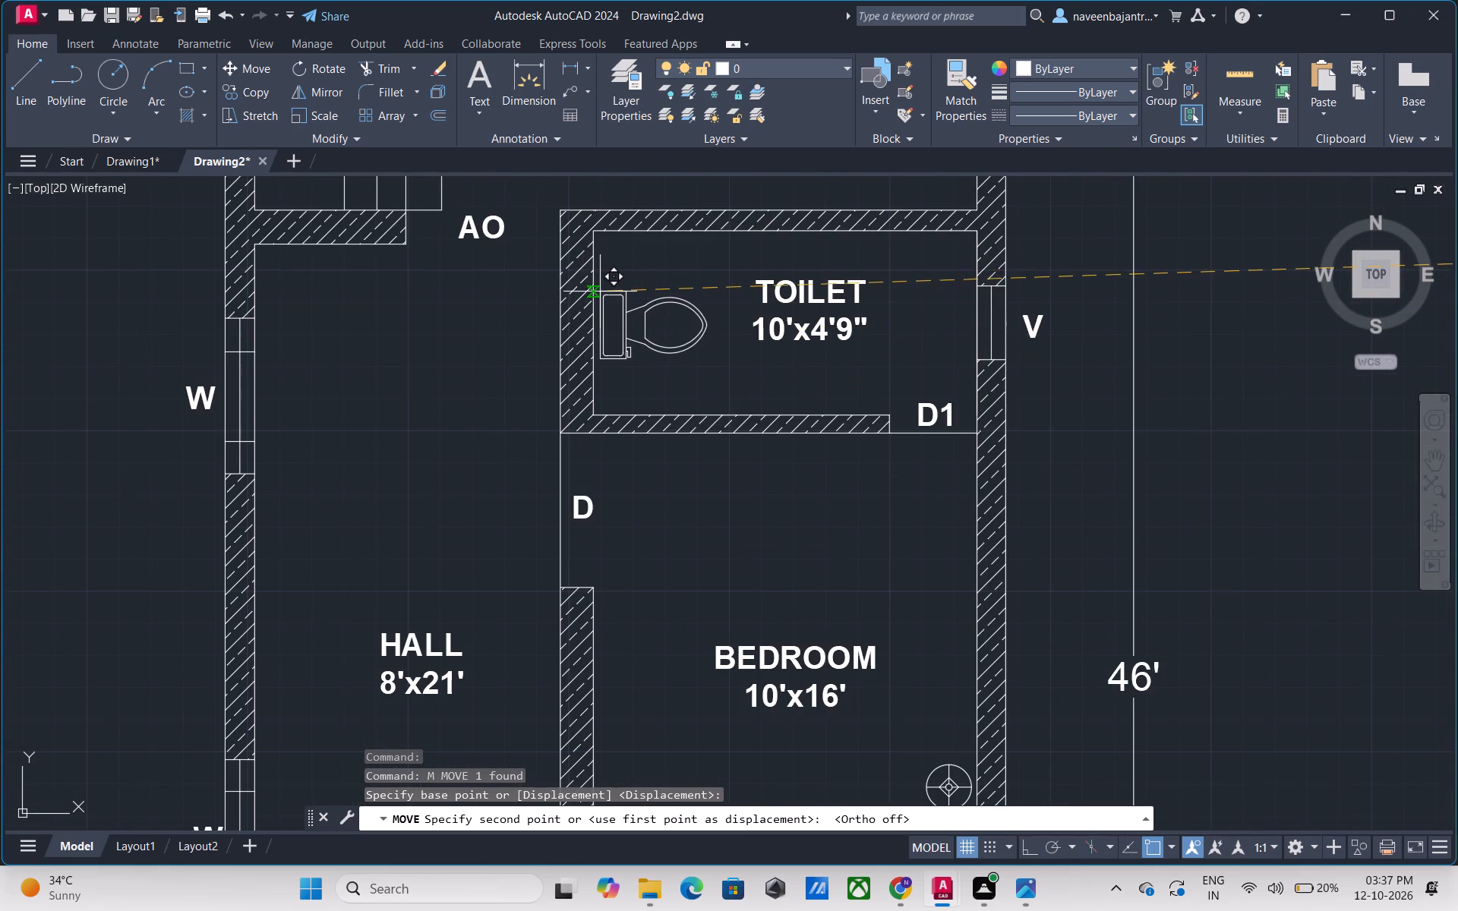
{"action": "scroll", "coordinate": [600, 292], "scroll_direction": "up", "scroll_amount": 3}
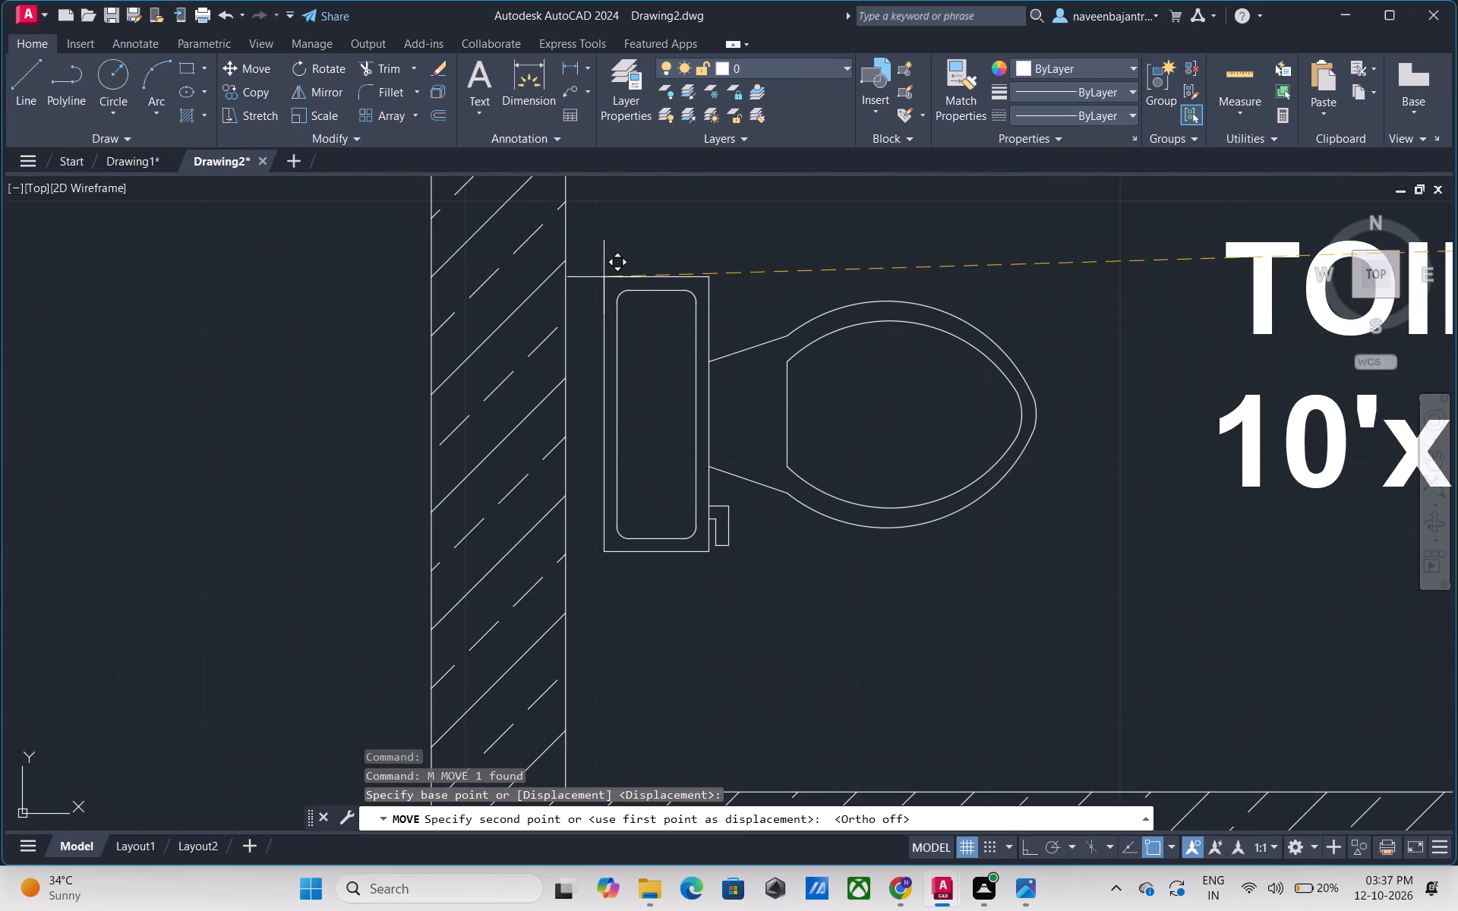
{"action": "left_click", "coordinate": [592, 279]}
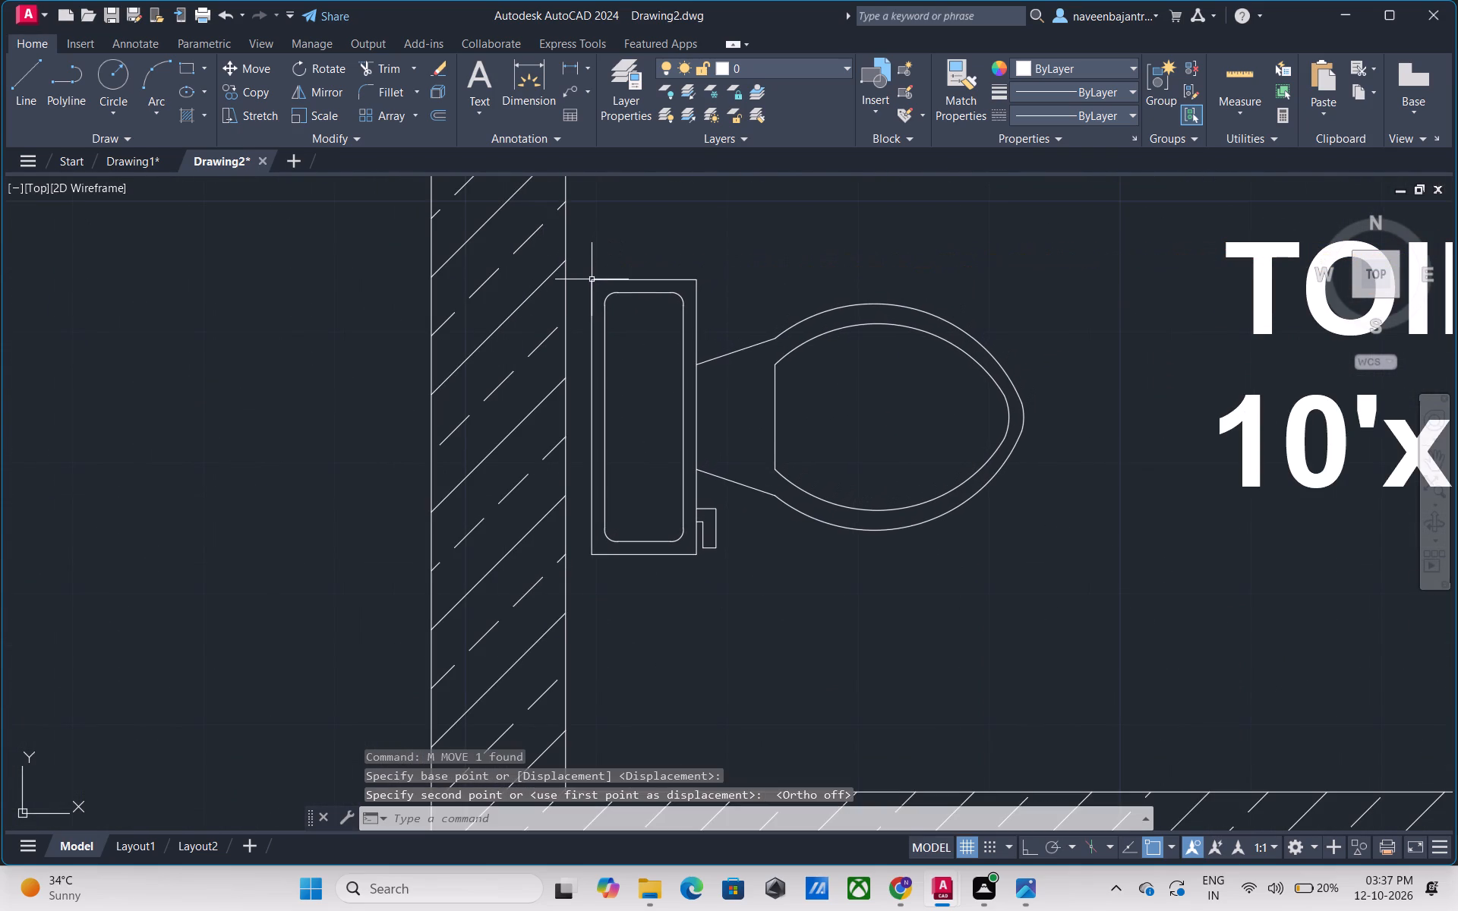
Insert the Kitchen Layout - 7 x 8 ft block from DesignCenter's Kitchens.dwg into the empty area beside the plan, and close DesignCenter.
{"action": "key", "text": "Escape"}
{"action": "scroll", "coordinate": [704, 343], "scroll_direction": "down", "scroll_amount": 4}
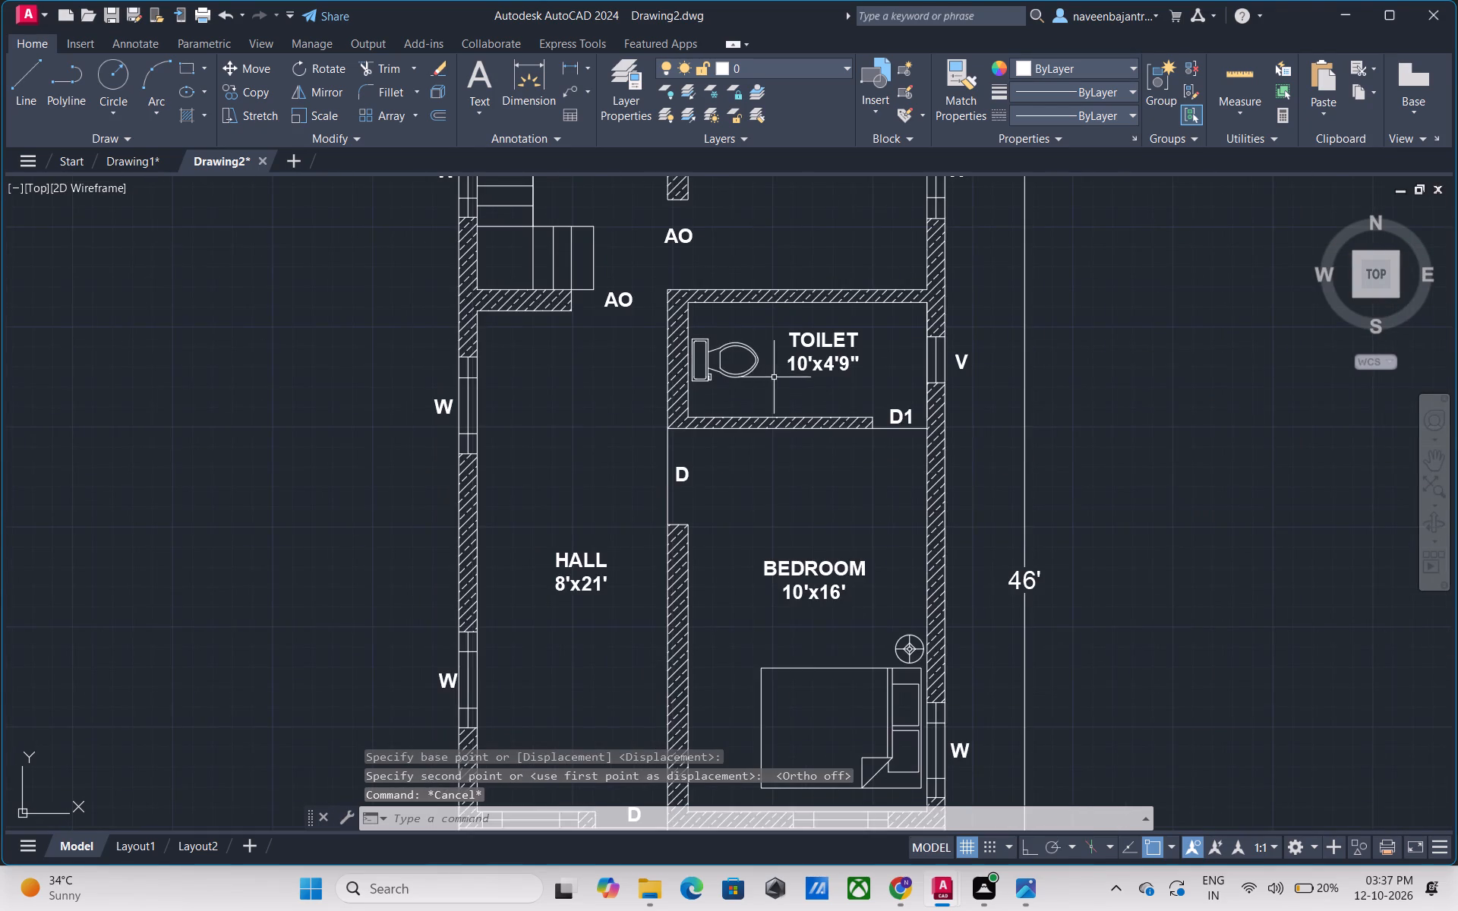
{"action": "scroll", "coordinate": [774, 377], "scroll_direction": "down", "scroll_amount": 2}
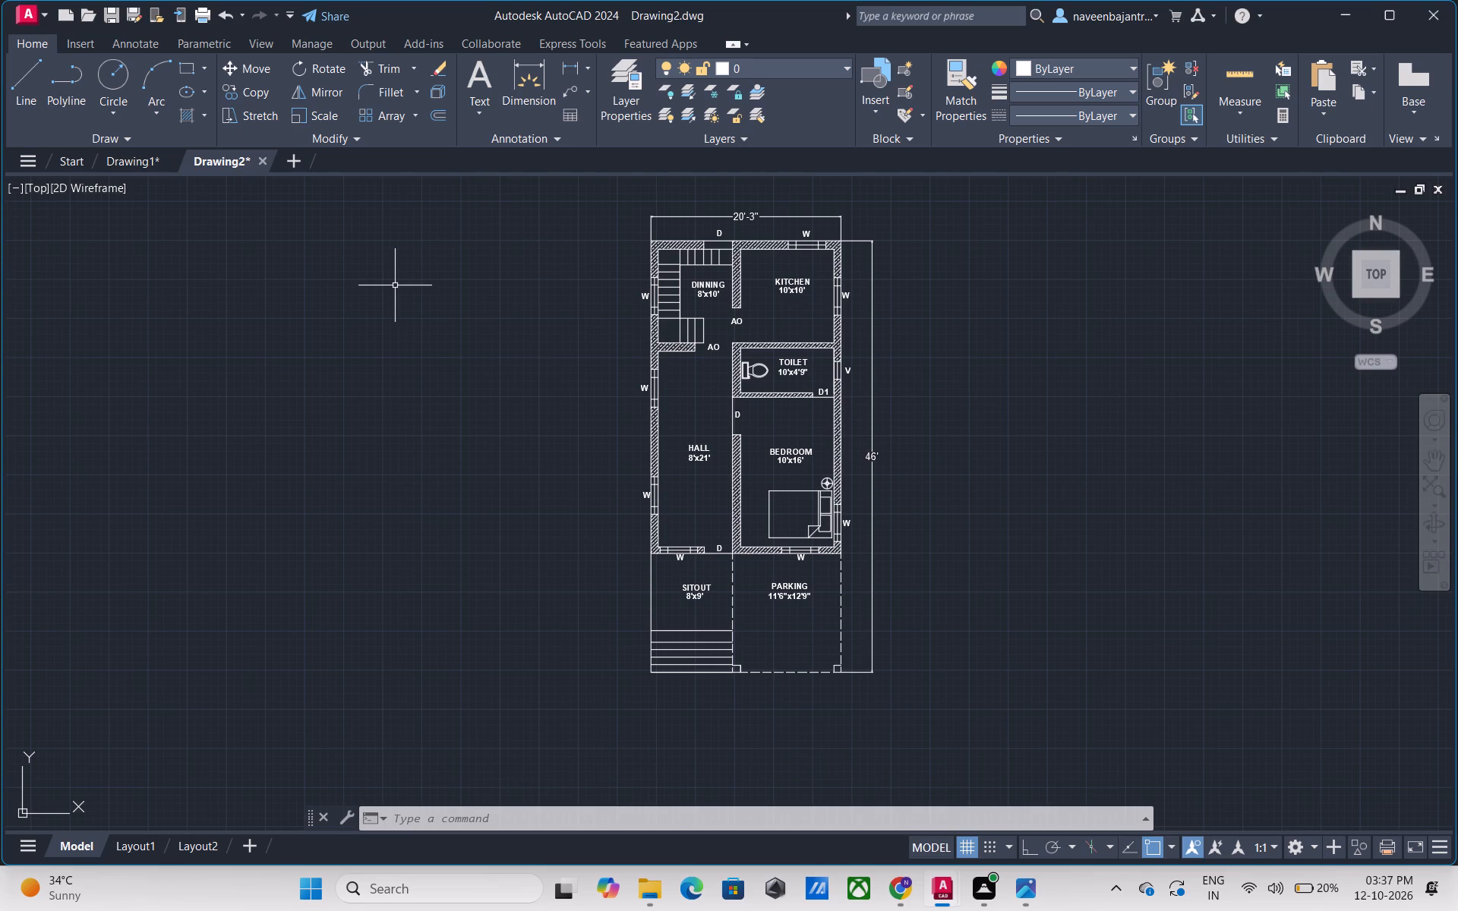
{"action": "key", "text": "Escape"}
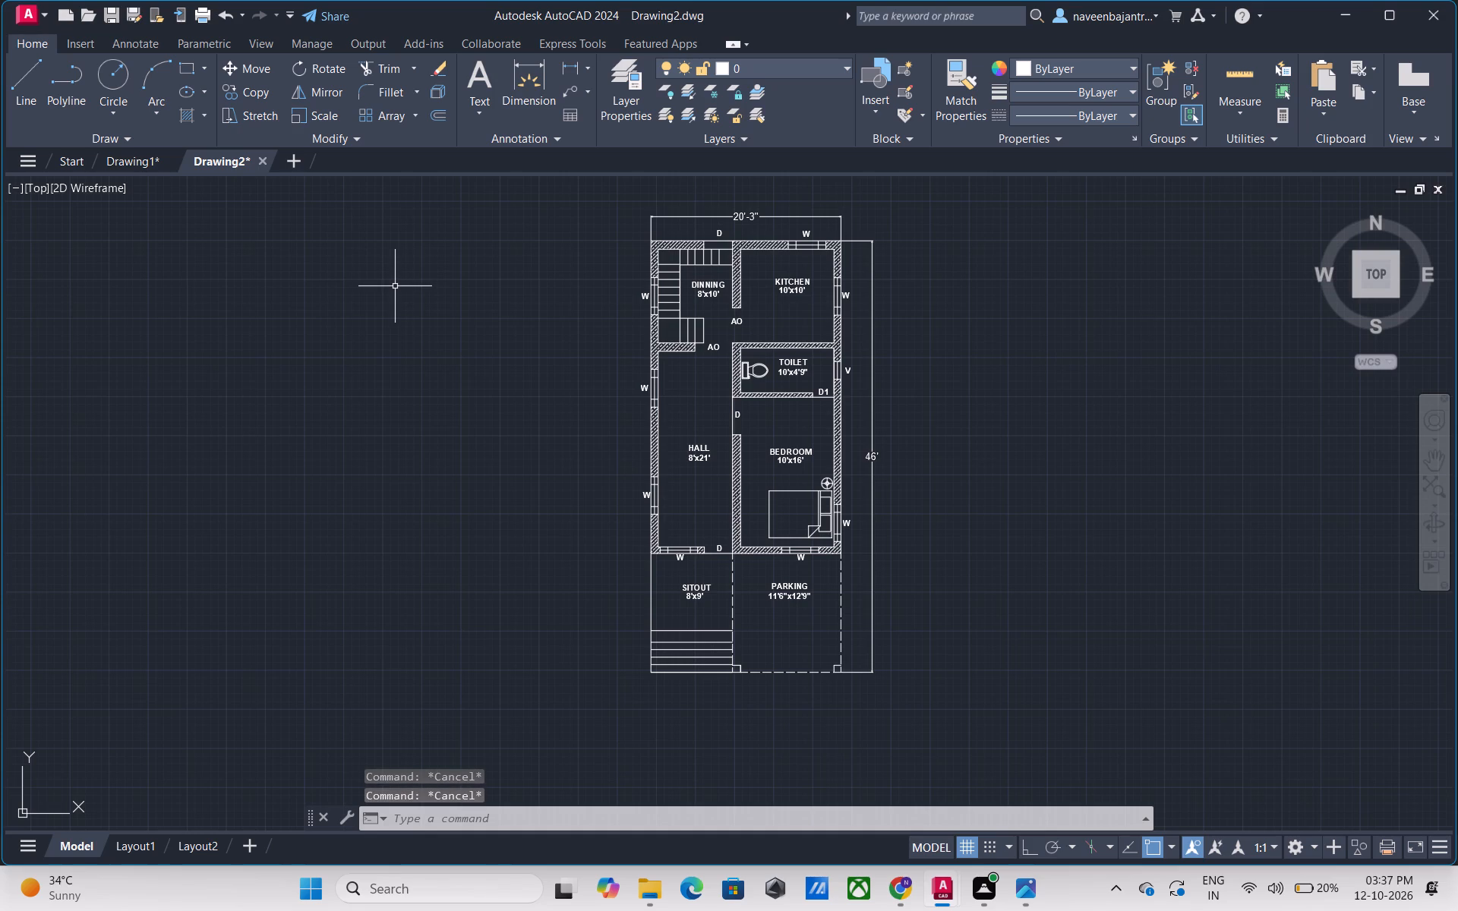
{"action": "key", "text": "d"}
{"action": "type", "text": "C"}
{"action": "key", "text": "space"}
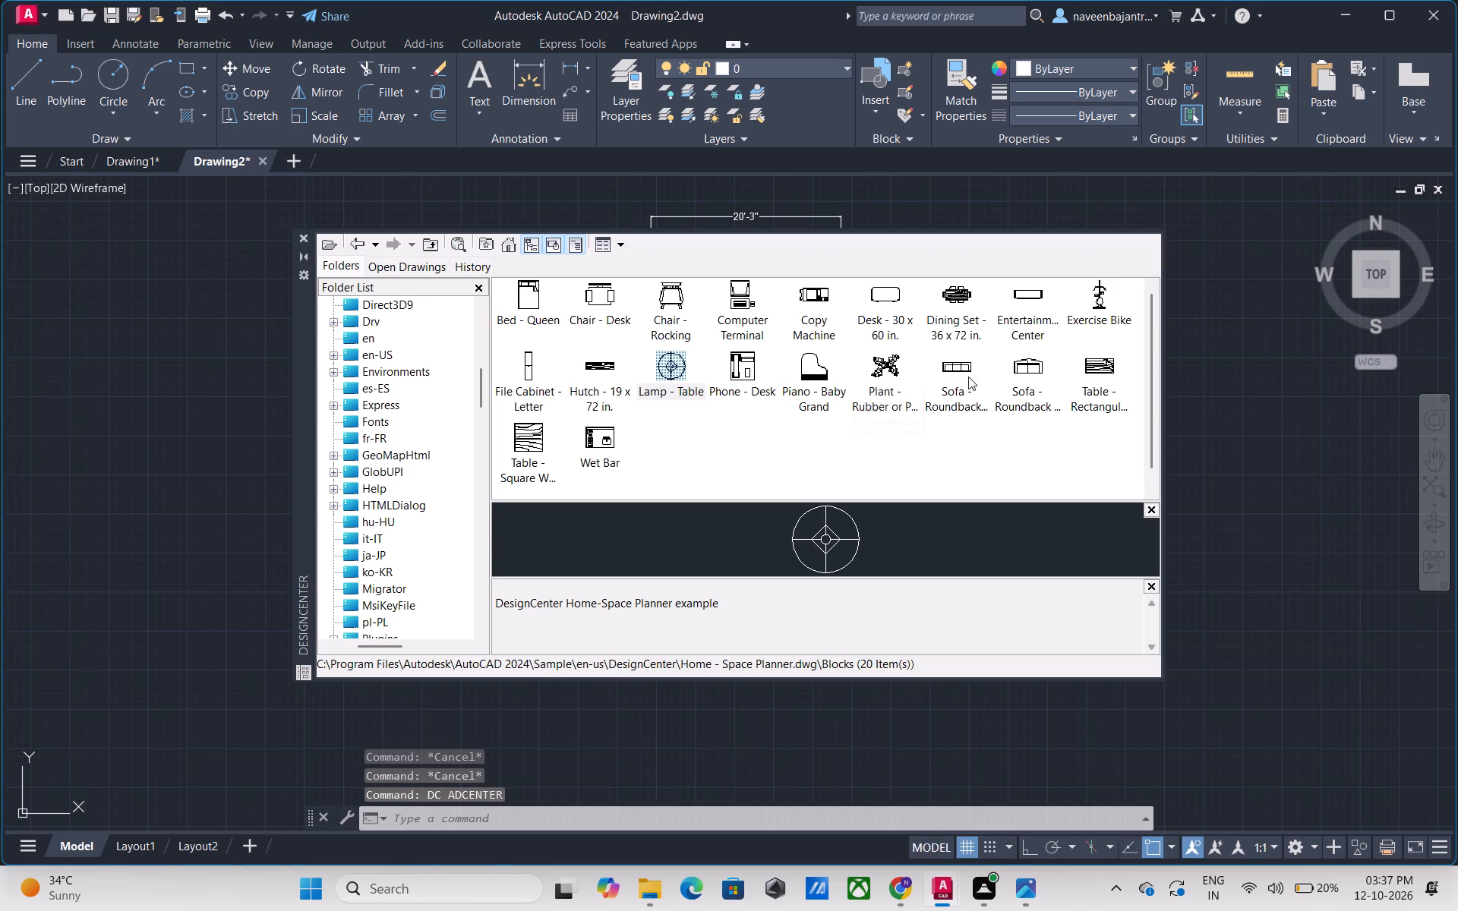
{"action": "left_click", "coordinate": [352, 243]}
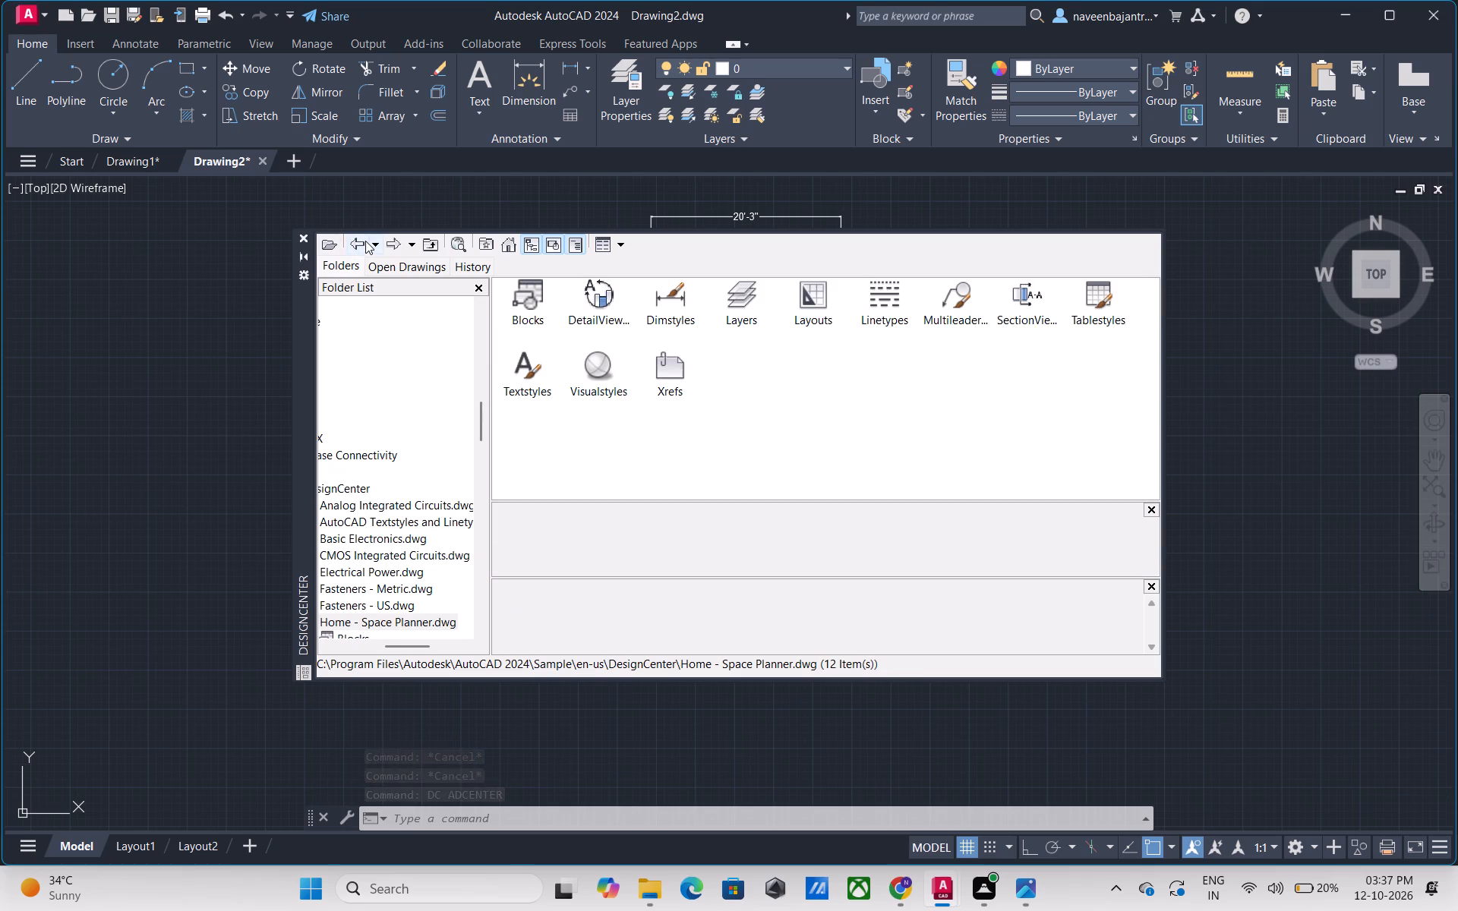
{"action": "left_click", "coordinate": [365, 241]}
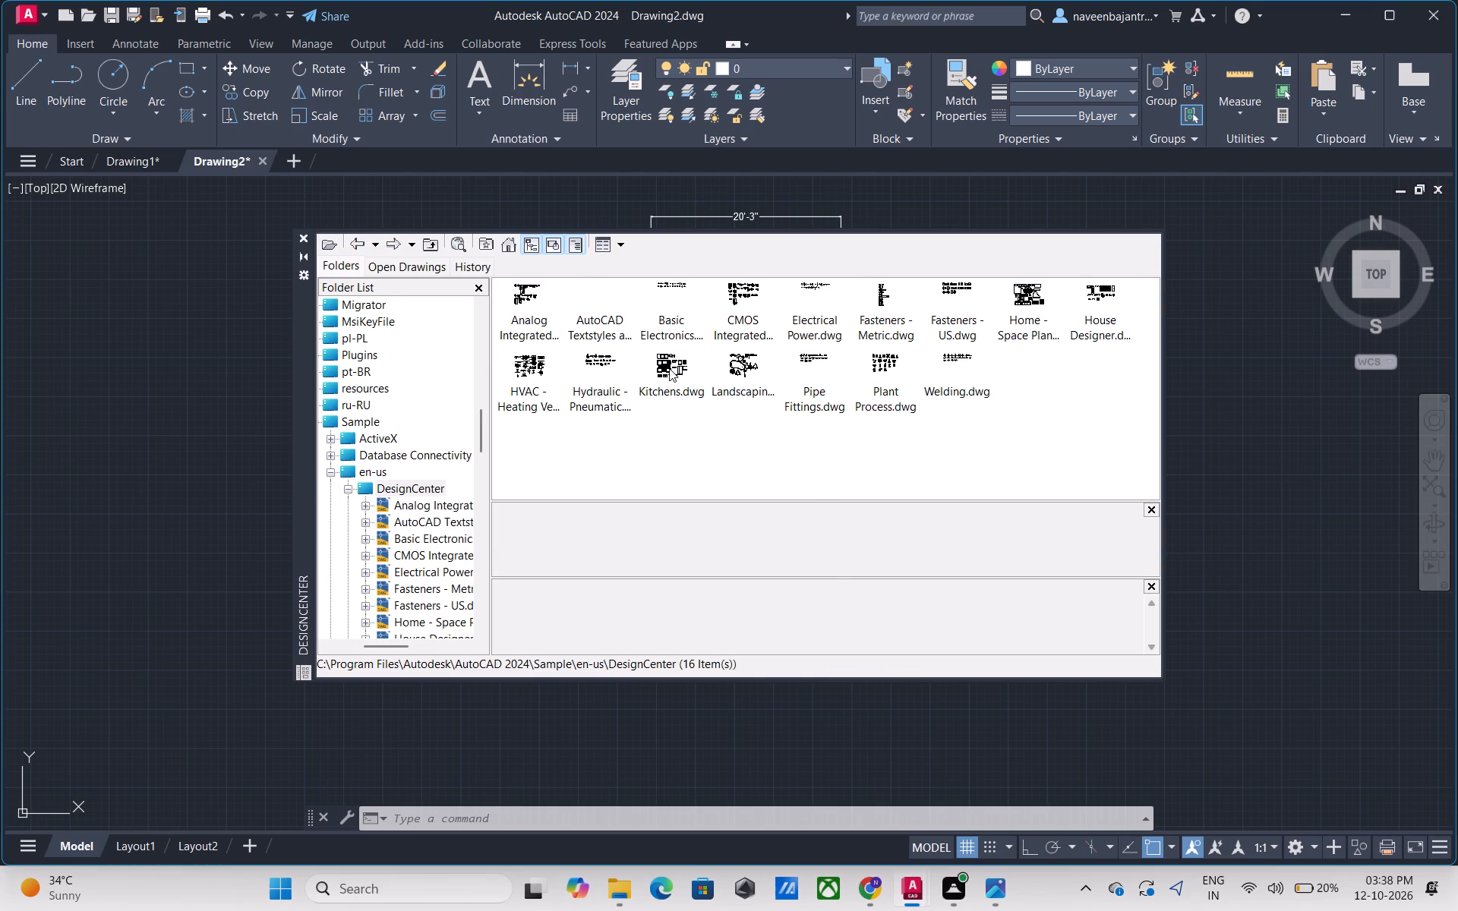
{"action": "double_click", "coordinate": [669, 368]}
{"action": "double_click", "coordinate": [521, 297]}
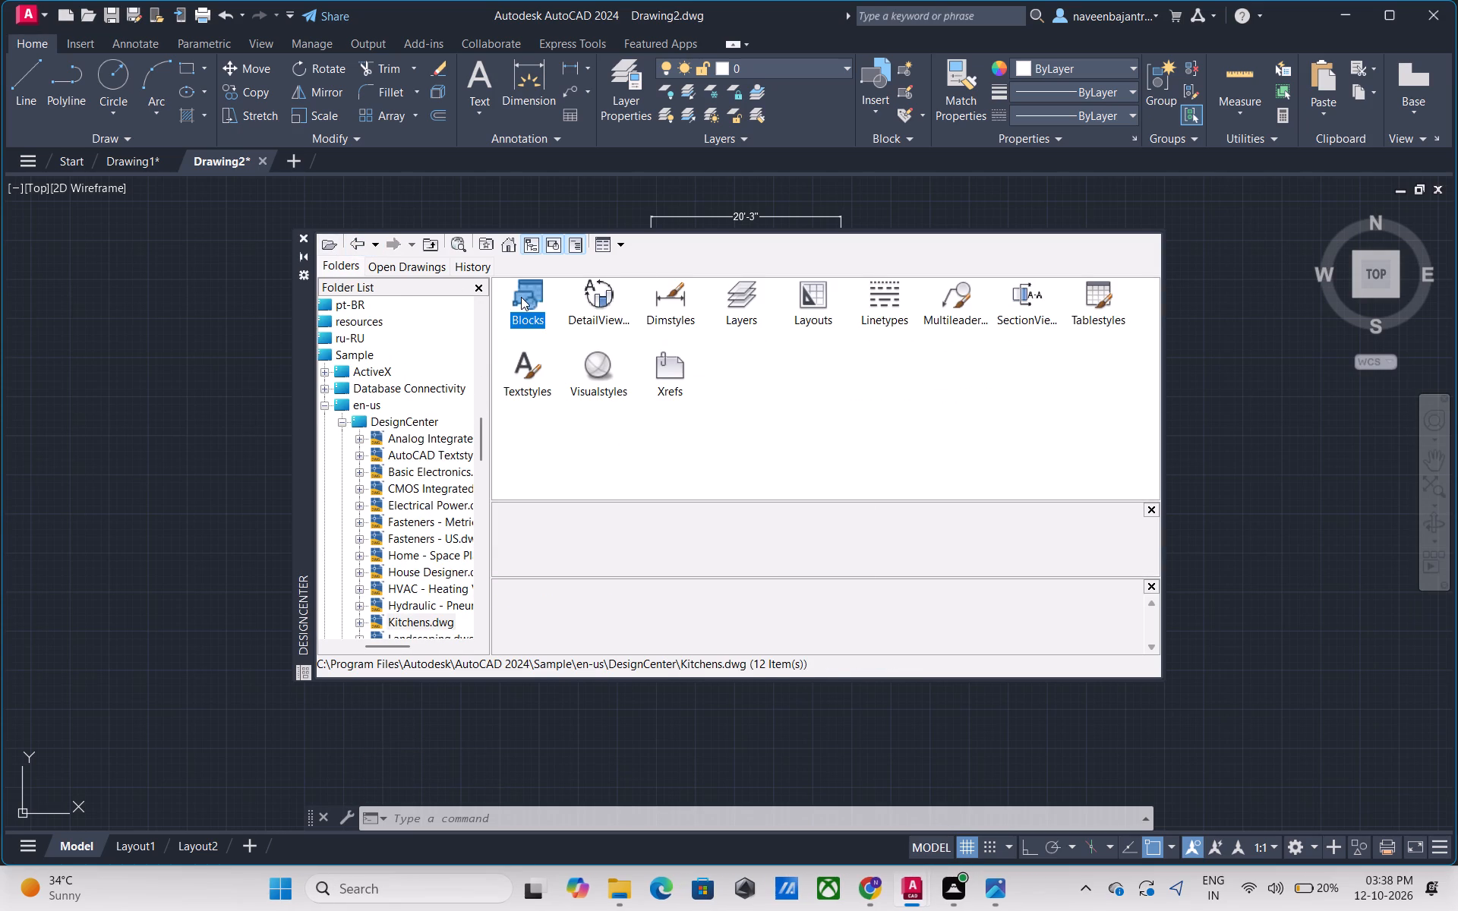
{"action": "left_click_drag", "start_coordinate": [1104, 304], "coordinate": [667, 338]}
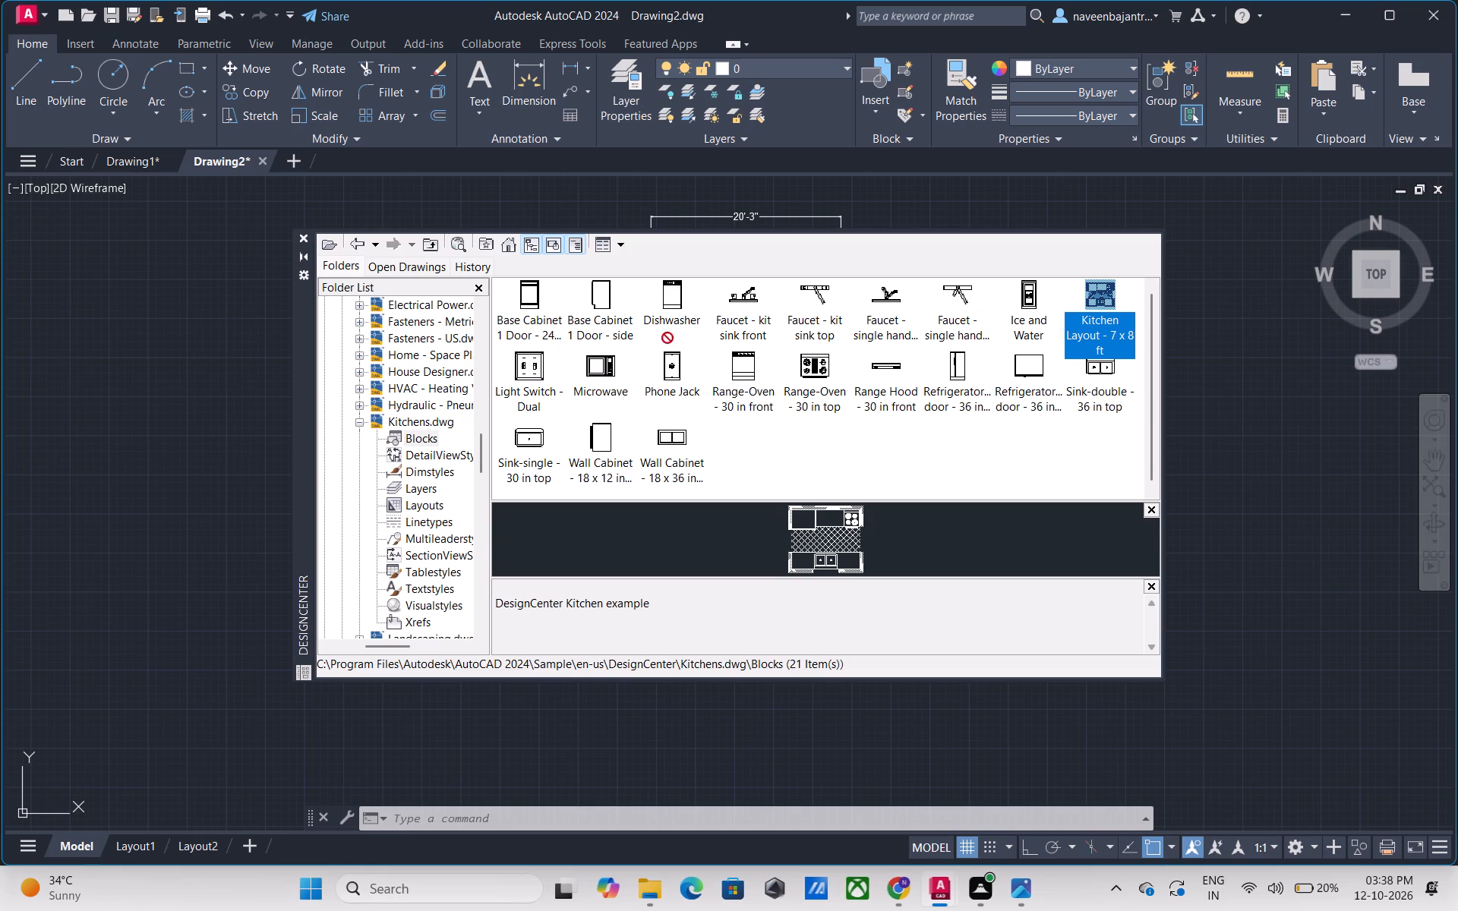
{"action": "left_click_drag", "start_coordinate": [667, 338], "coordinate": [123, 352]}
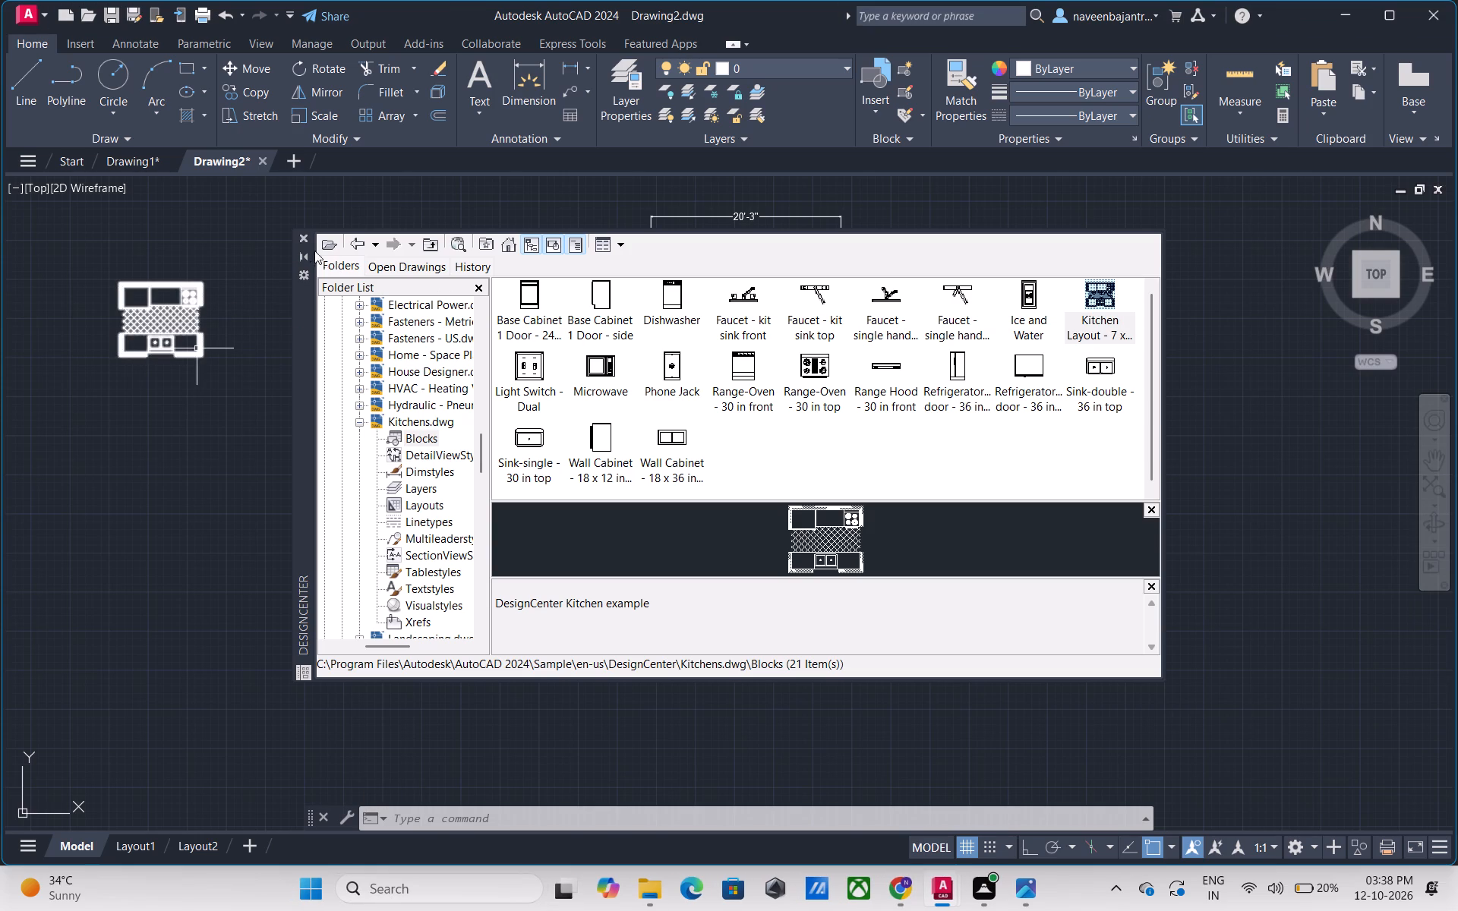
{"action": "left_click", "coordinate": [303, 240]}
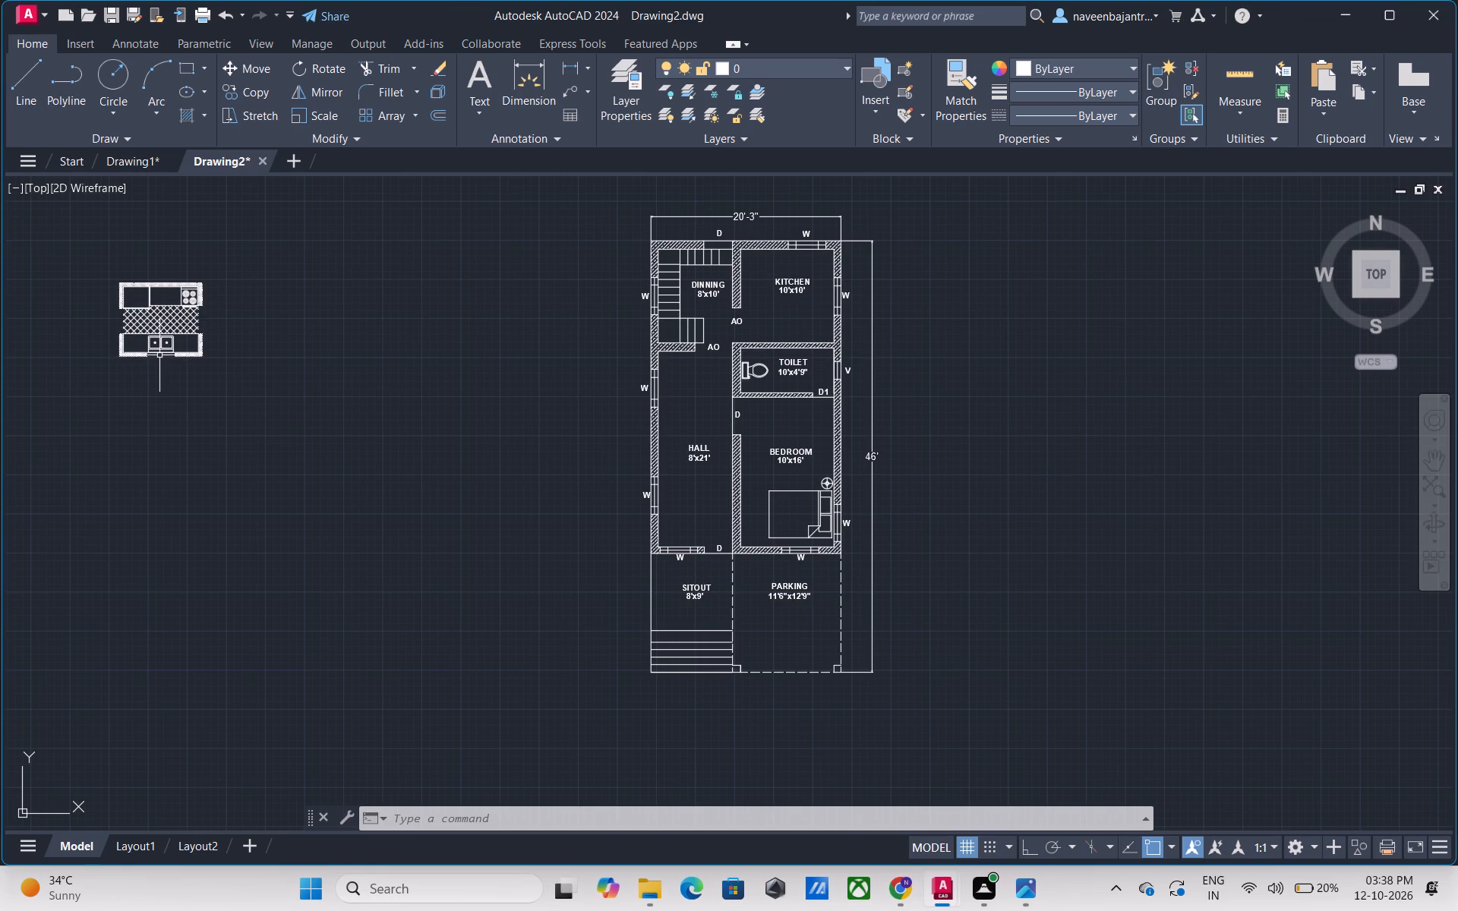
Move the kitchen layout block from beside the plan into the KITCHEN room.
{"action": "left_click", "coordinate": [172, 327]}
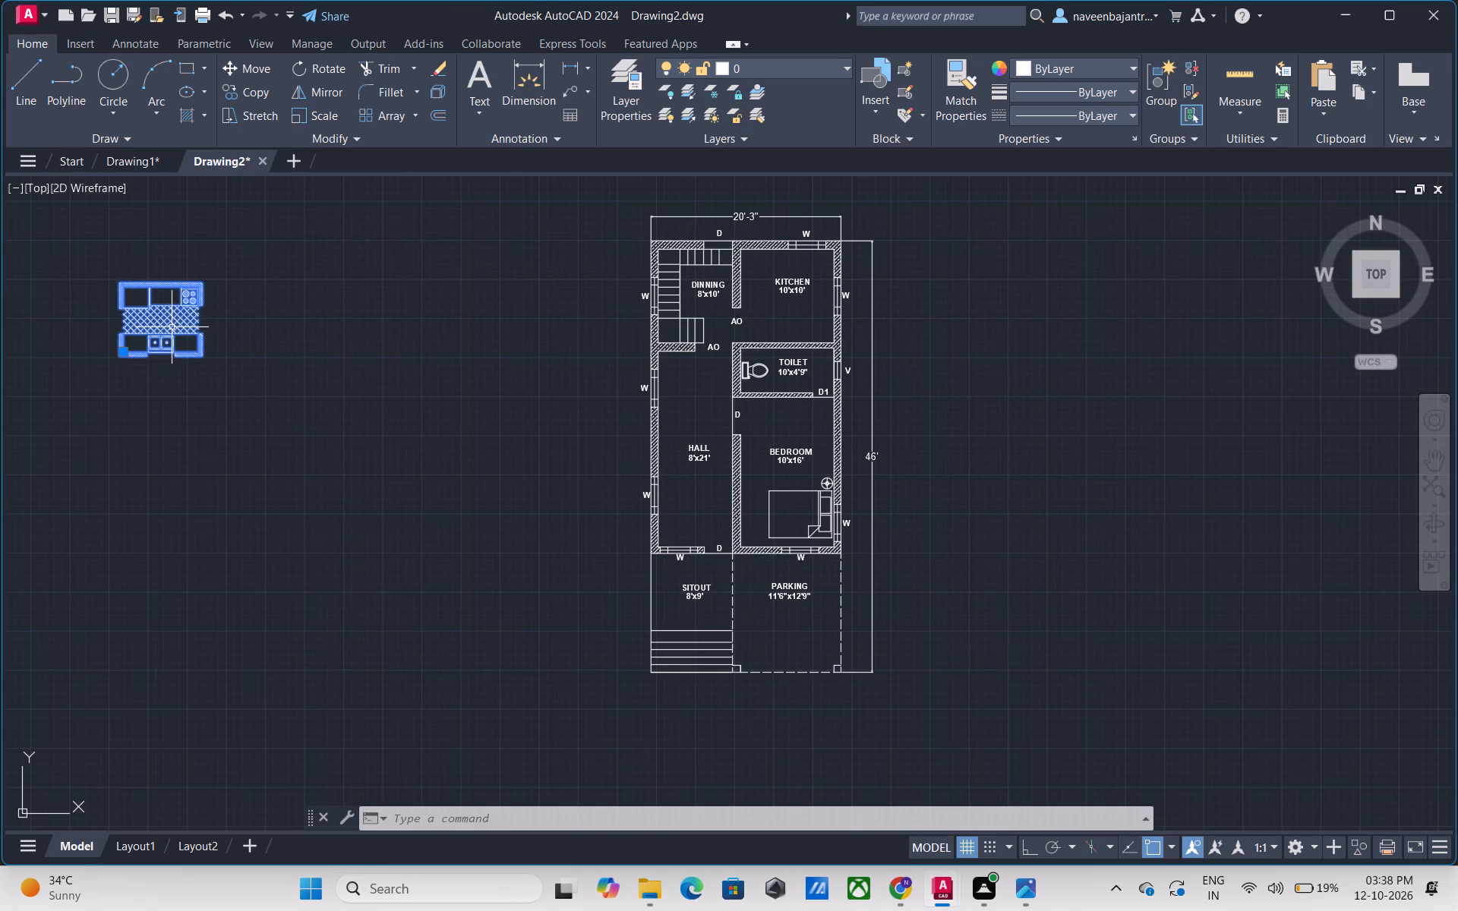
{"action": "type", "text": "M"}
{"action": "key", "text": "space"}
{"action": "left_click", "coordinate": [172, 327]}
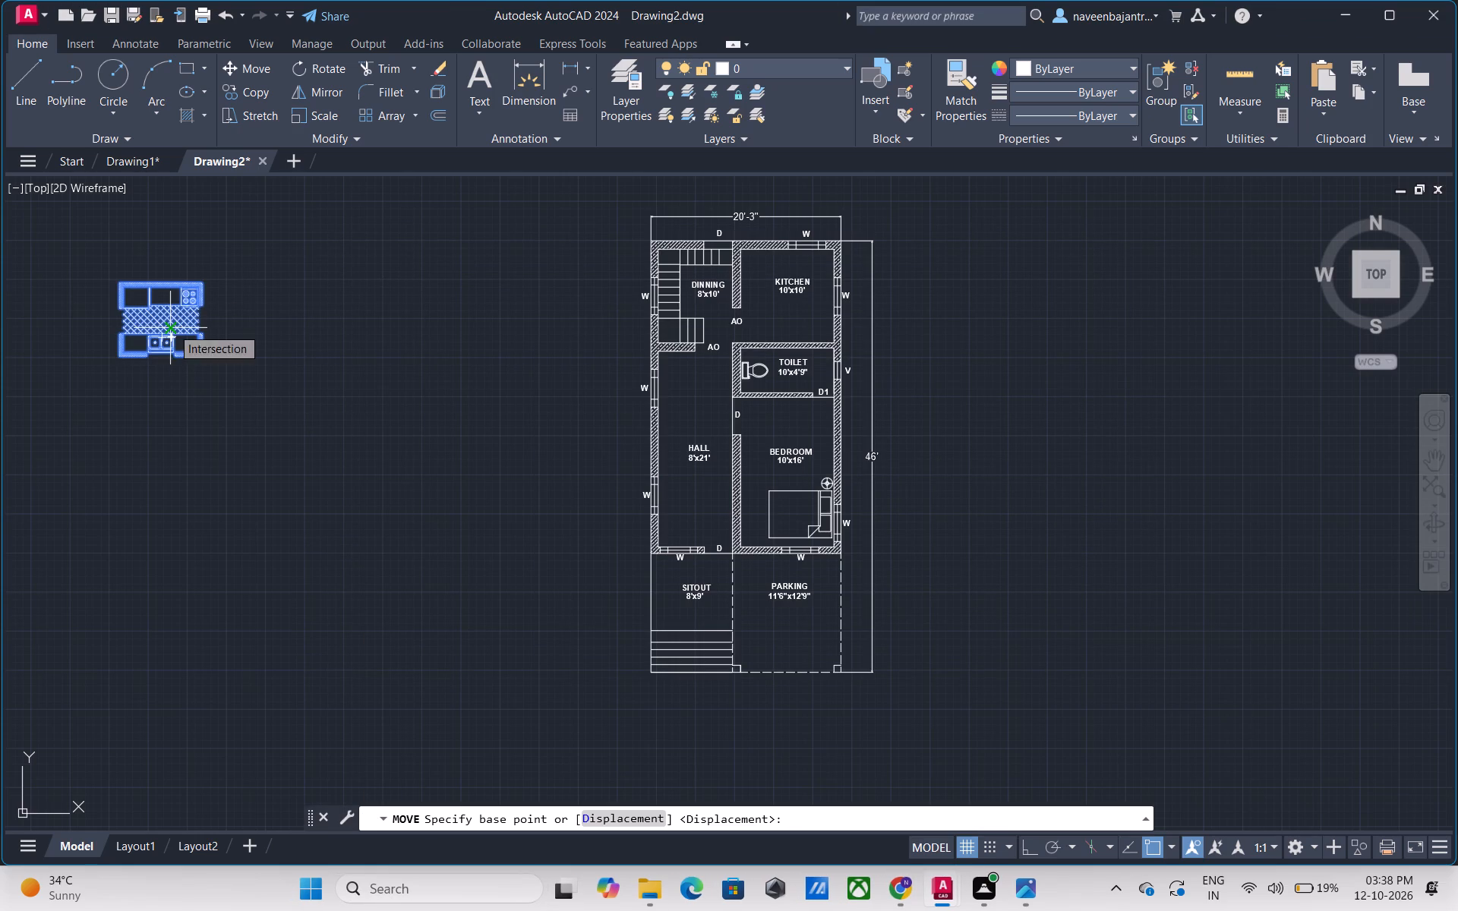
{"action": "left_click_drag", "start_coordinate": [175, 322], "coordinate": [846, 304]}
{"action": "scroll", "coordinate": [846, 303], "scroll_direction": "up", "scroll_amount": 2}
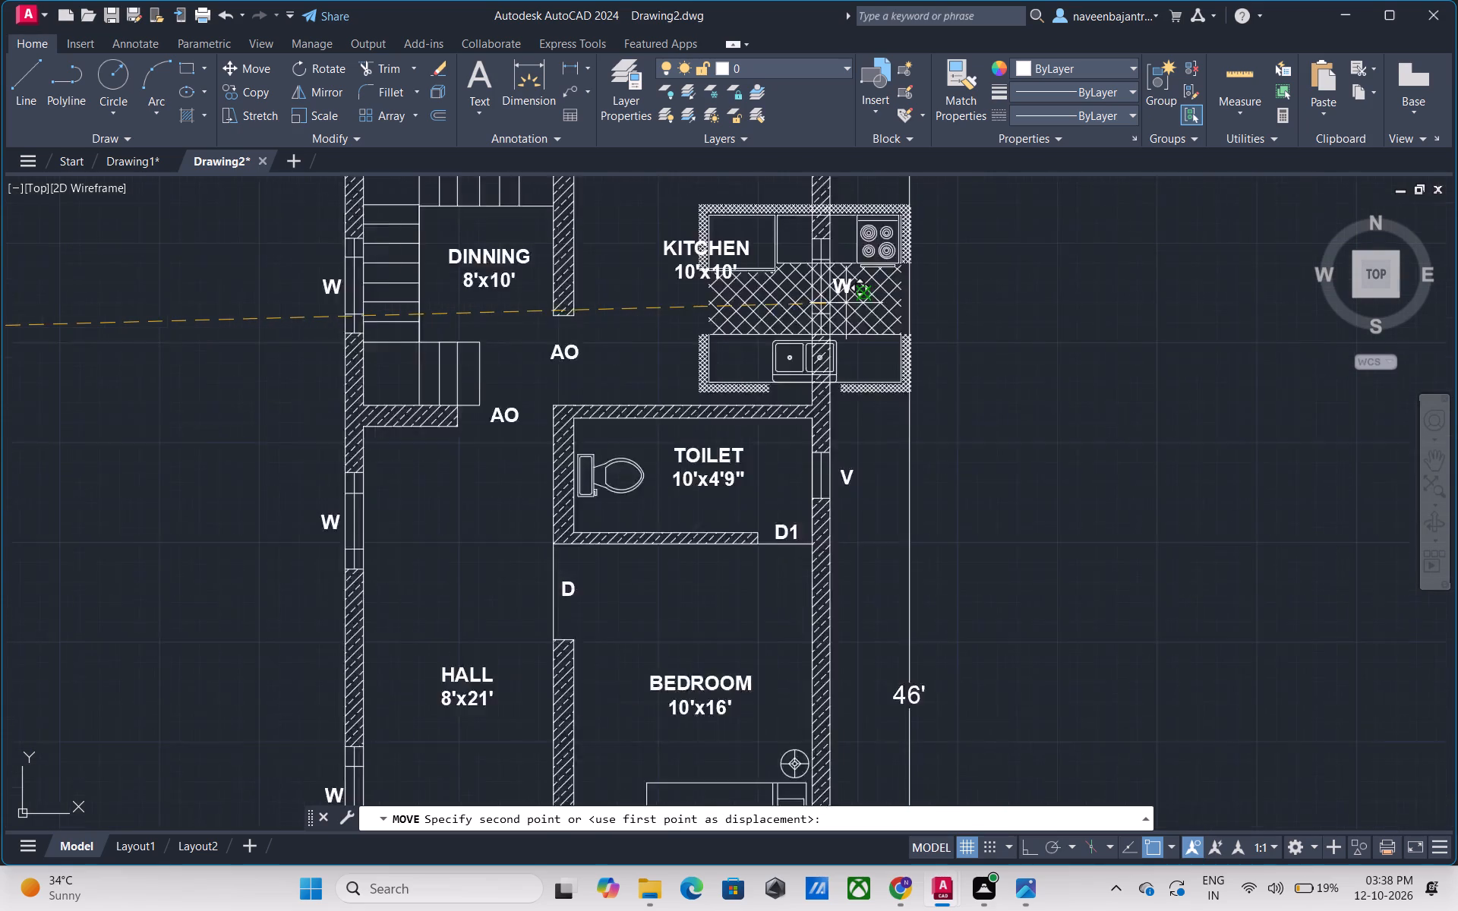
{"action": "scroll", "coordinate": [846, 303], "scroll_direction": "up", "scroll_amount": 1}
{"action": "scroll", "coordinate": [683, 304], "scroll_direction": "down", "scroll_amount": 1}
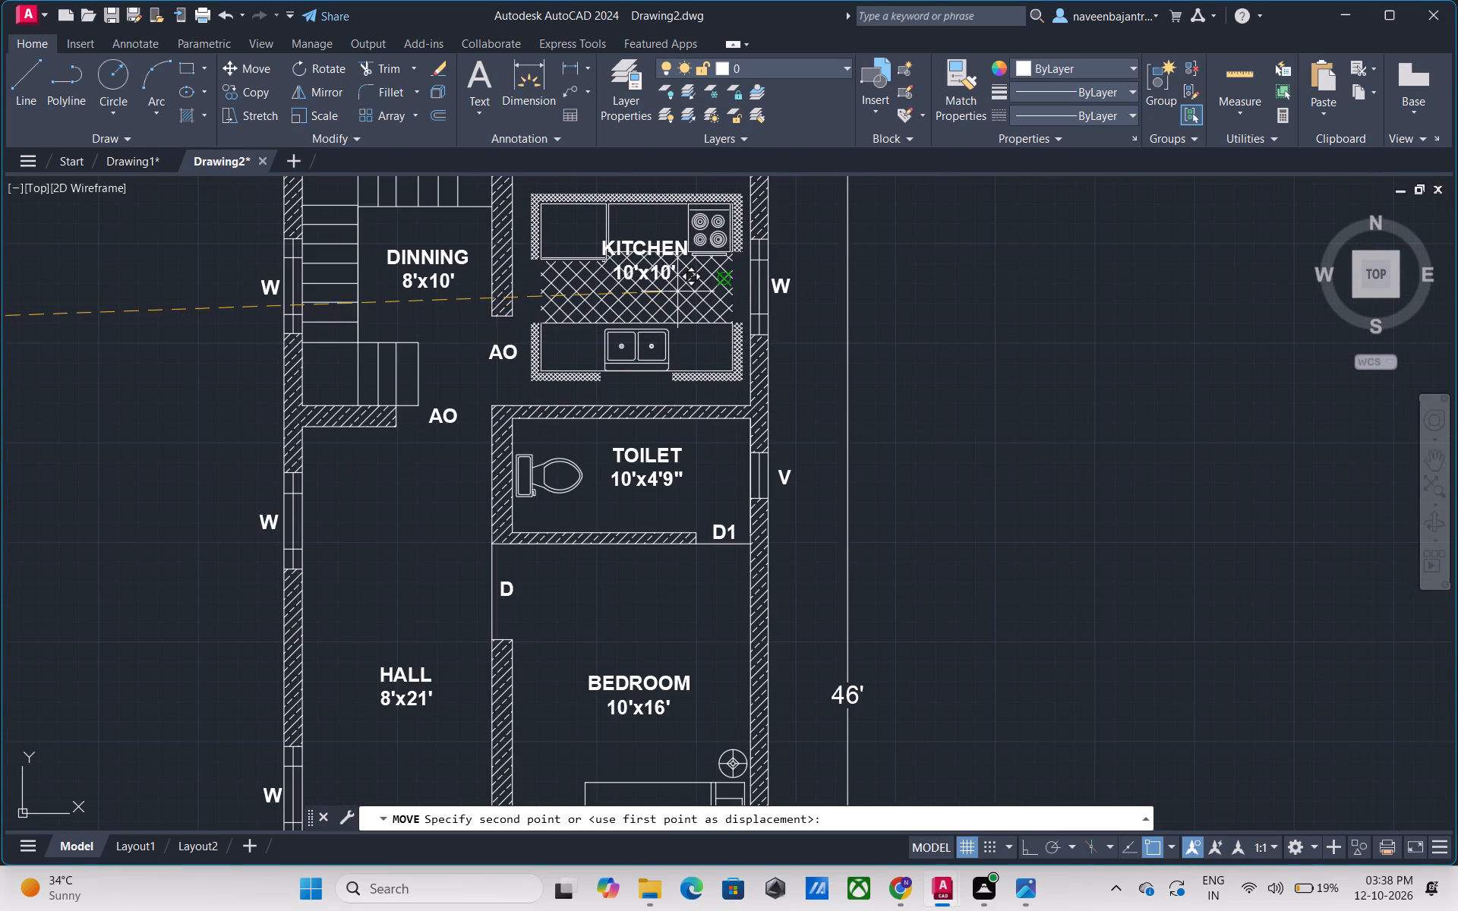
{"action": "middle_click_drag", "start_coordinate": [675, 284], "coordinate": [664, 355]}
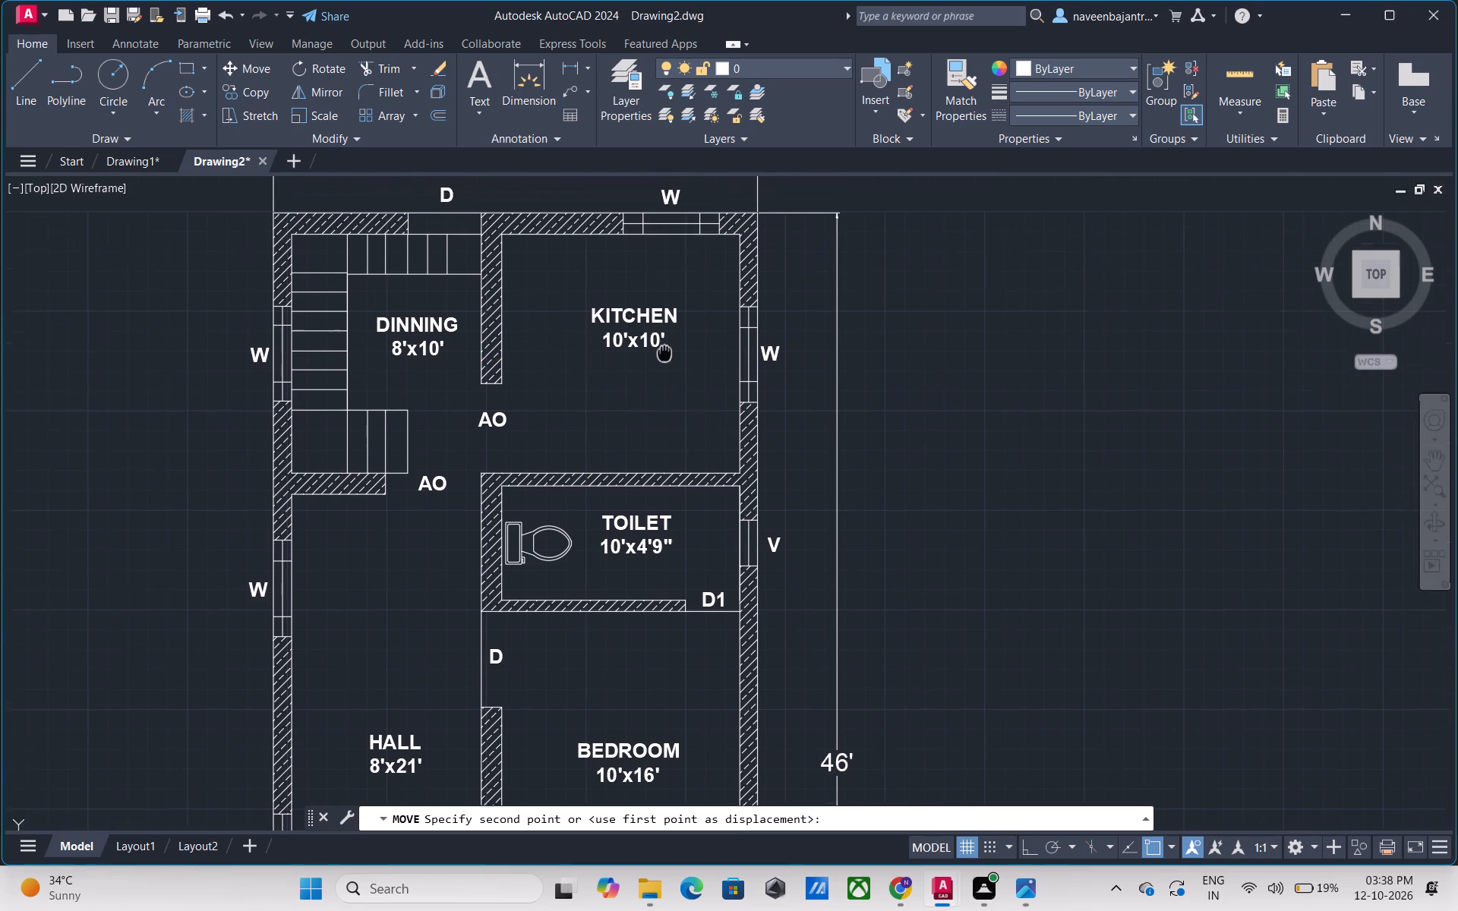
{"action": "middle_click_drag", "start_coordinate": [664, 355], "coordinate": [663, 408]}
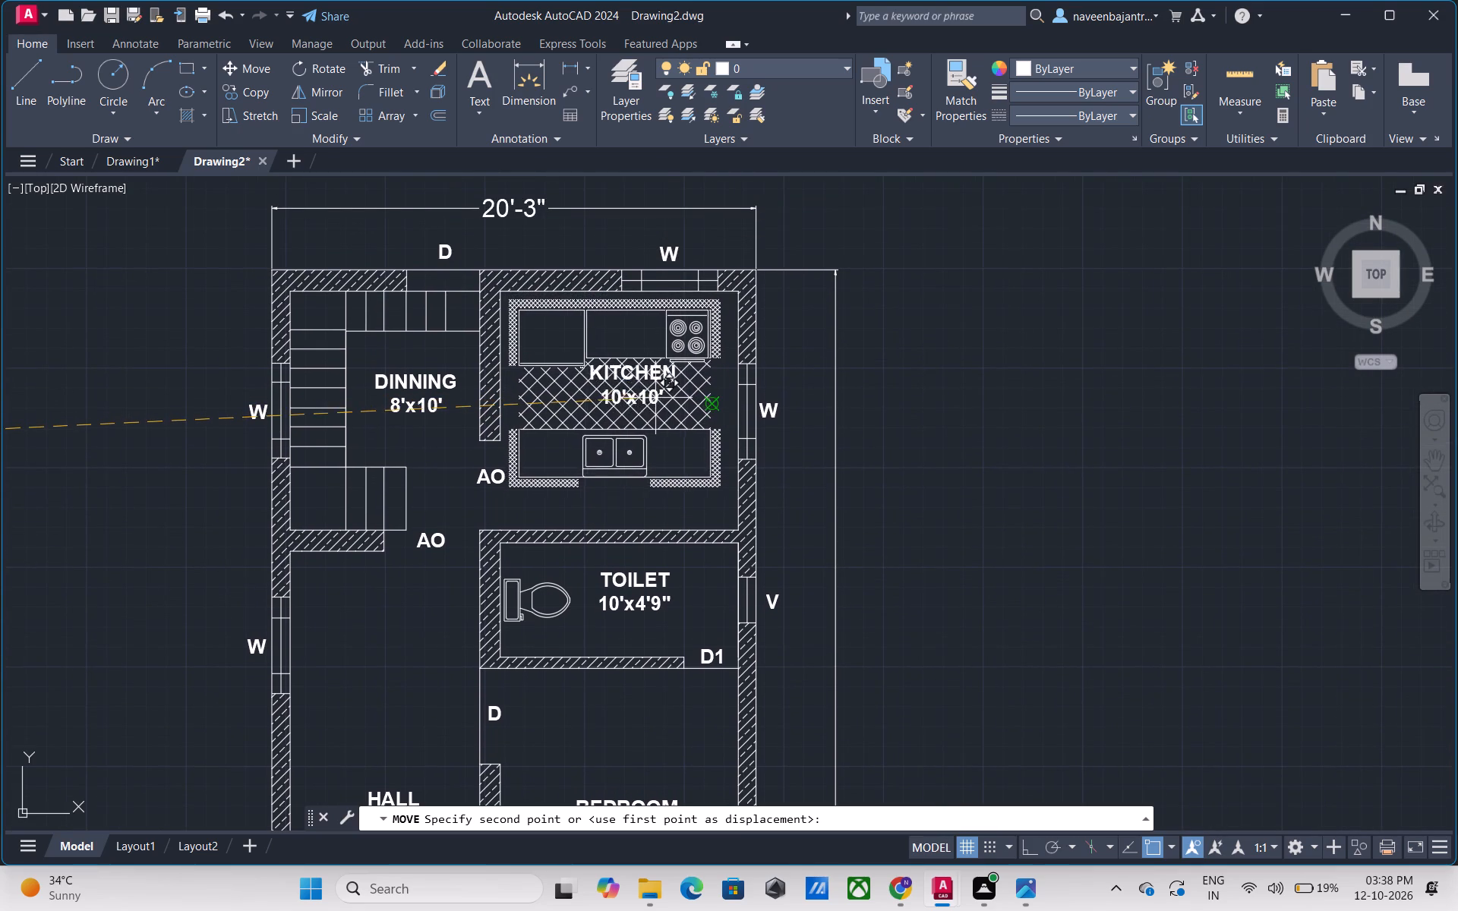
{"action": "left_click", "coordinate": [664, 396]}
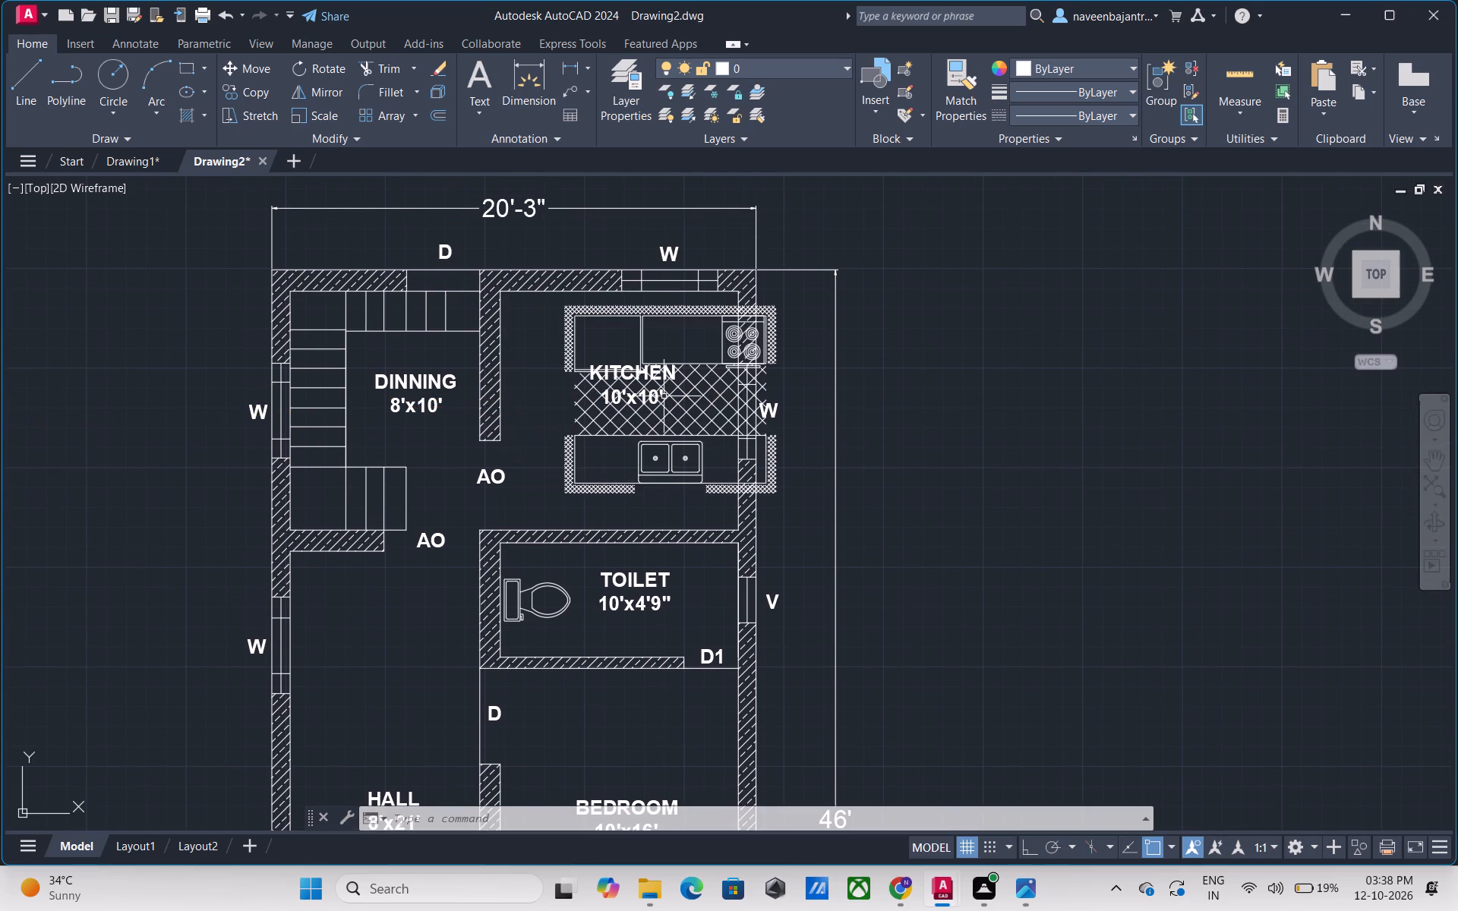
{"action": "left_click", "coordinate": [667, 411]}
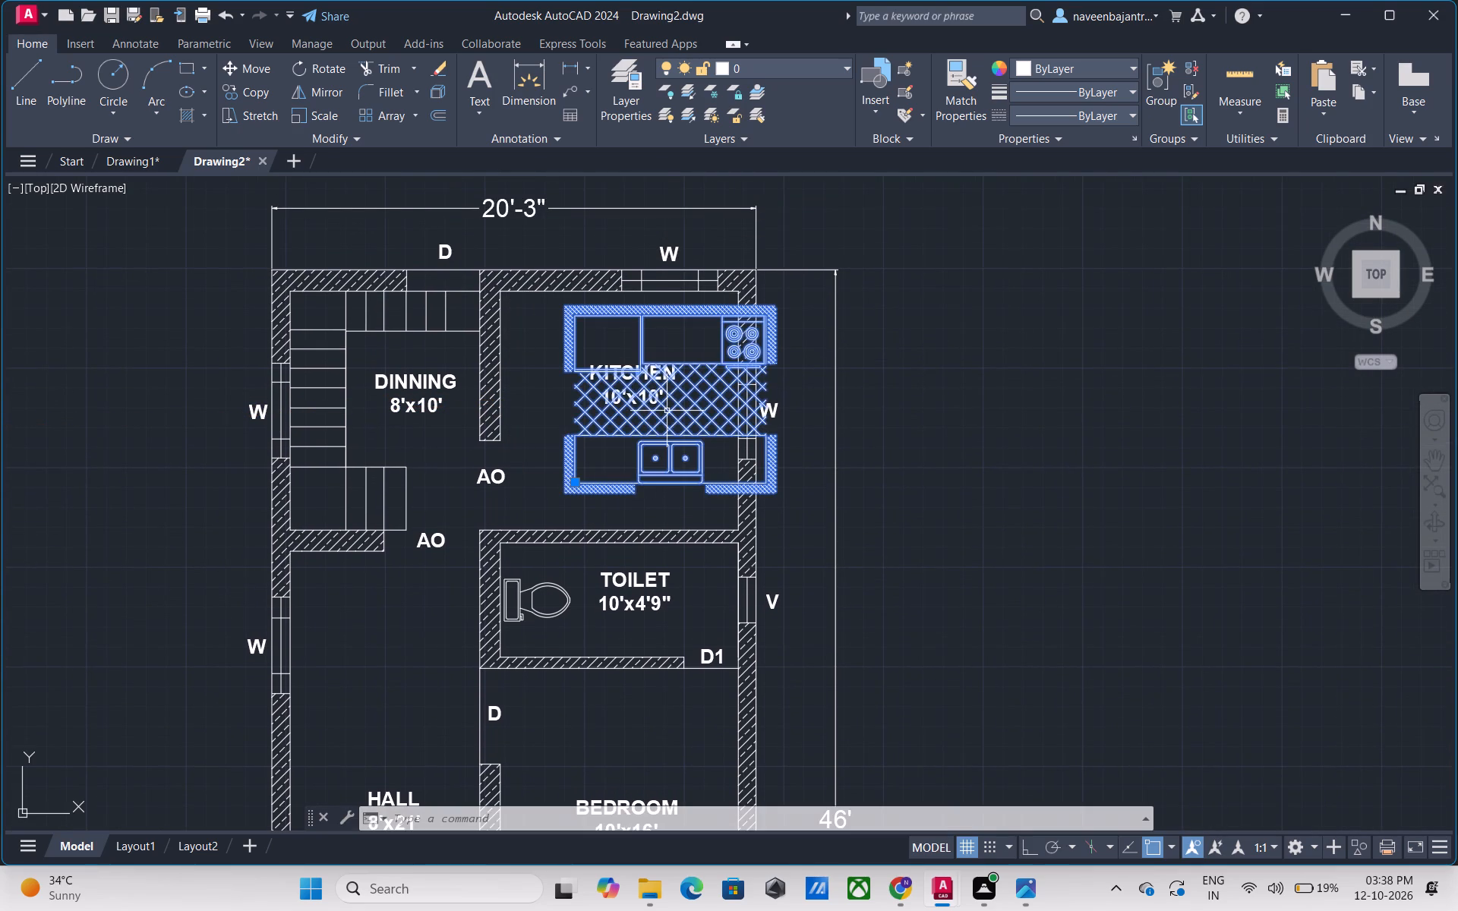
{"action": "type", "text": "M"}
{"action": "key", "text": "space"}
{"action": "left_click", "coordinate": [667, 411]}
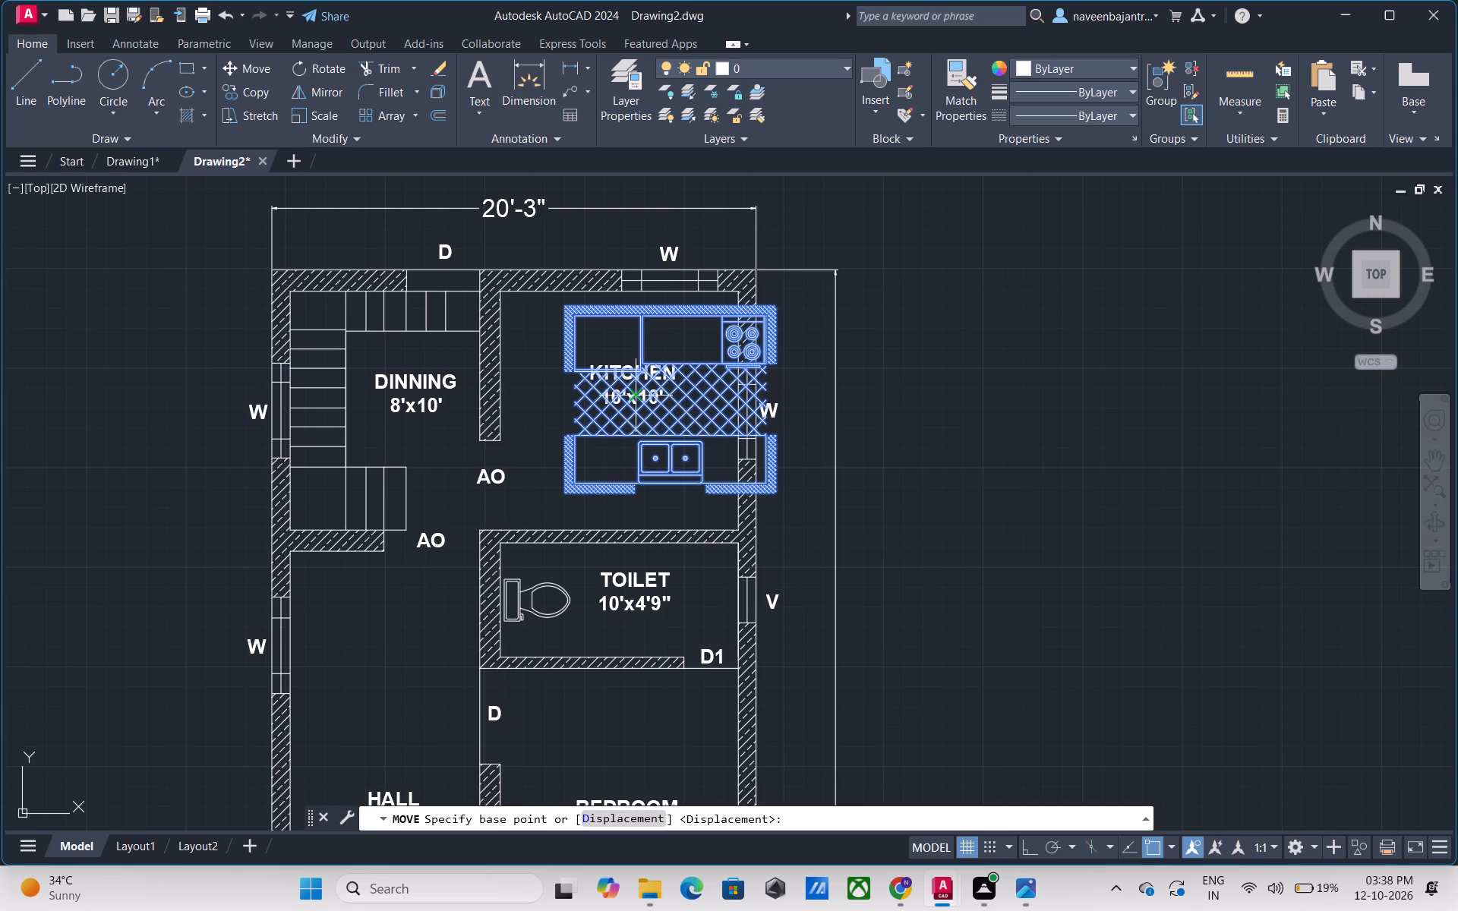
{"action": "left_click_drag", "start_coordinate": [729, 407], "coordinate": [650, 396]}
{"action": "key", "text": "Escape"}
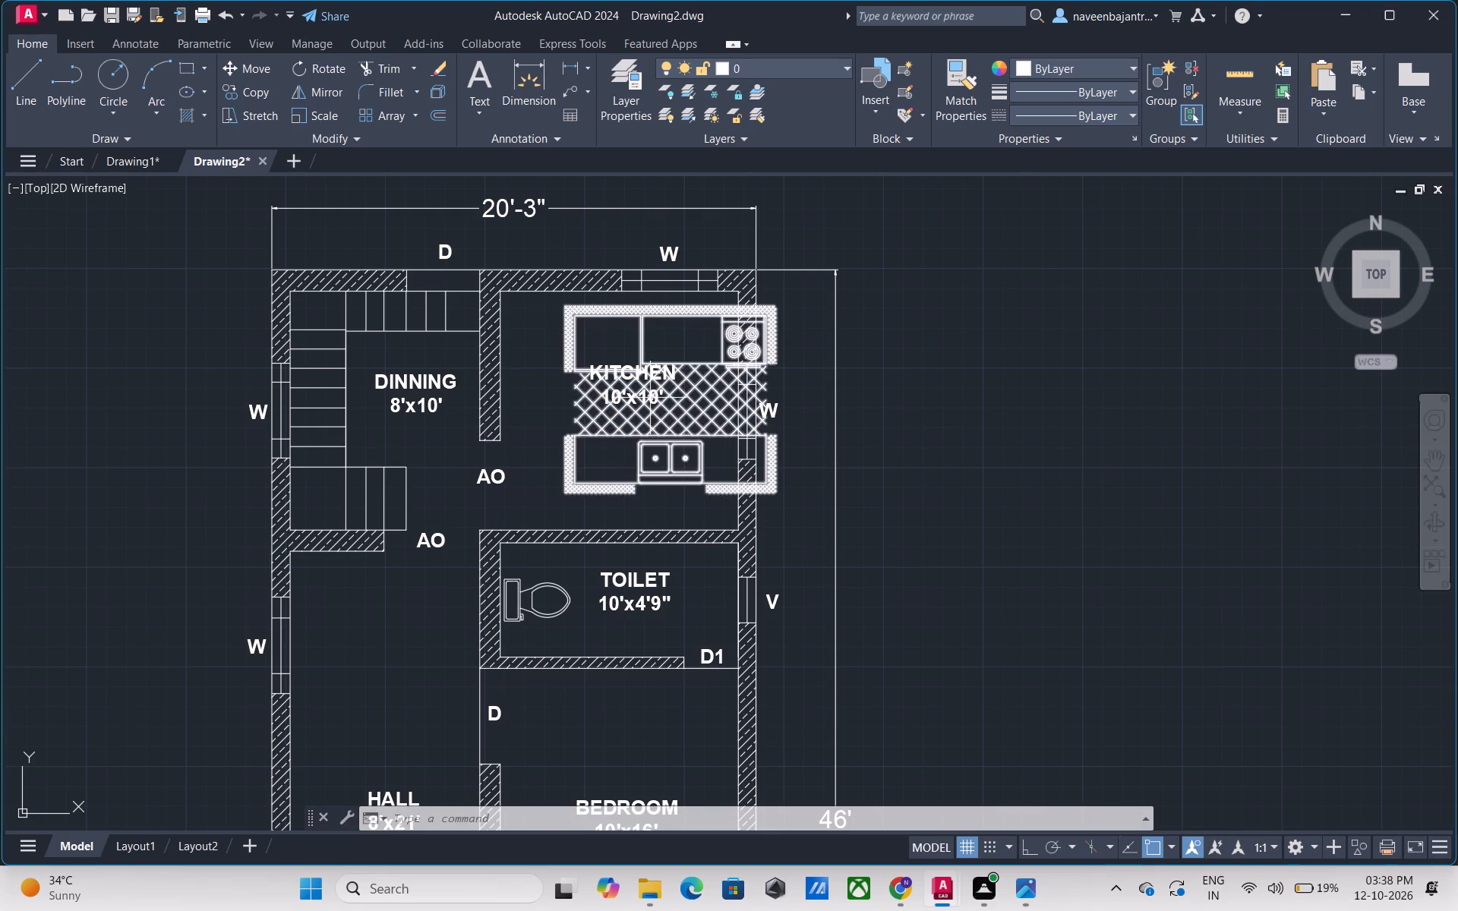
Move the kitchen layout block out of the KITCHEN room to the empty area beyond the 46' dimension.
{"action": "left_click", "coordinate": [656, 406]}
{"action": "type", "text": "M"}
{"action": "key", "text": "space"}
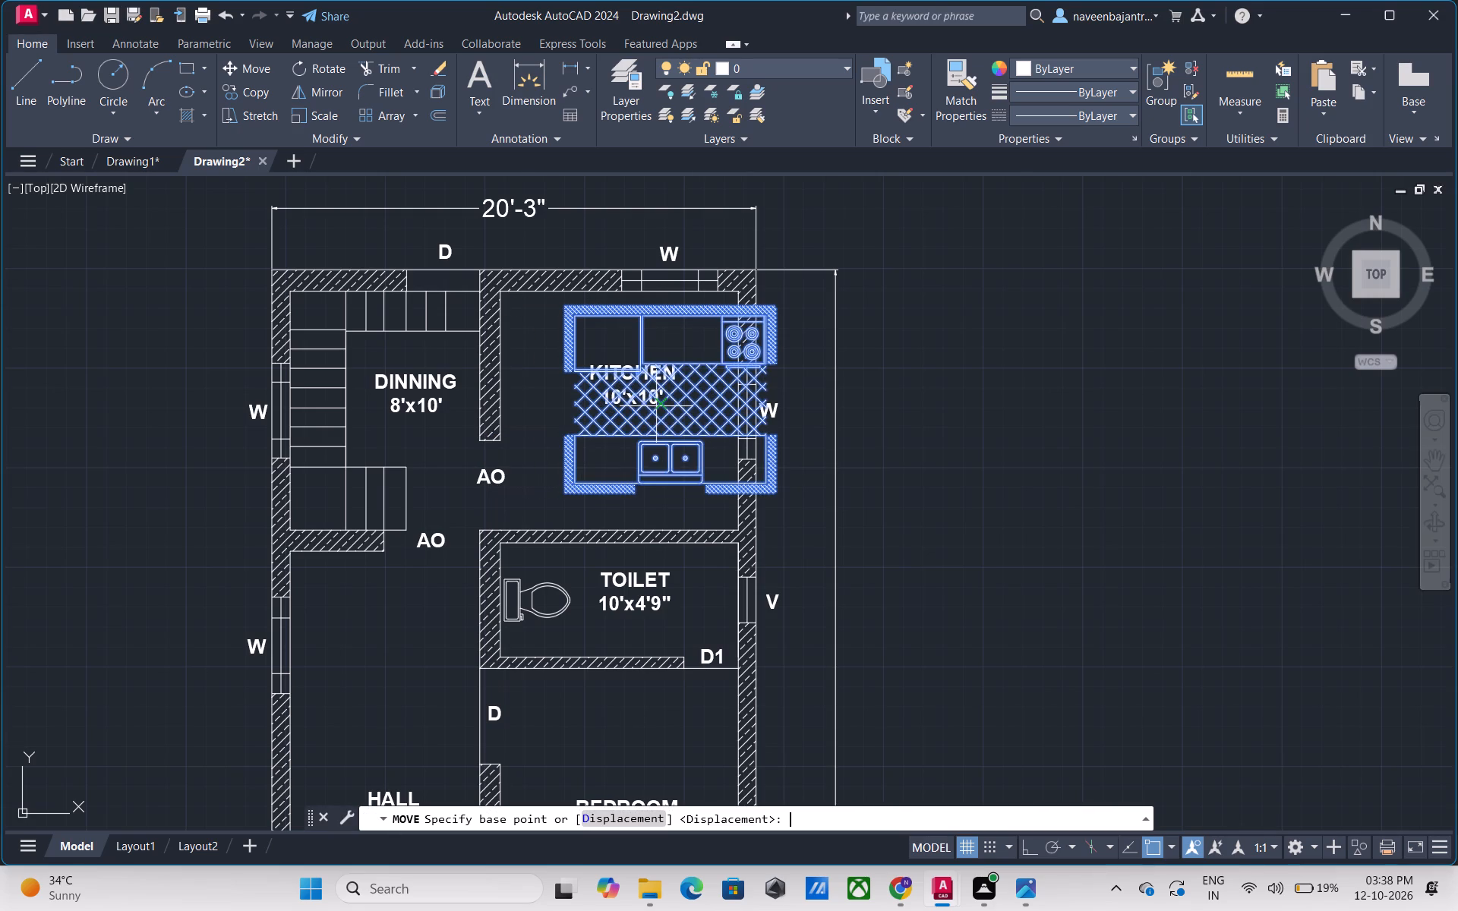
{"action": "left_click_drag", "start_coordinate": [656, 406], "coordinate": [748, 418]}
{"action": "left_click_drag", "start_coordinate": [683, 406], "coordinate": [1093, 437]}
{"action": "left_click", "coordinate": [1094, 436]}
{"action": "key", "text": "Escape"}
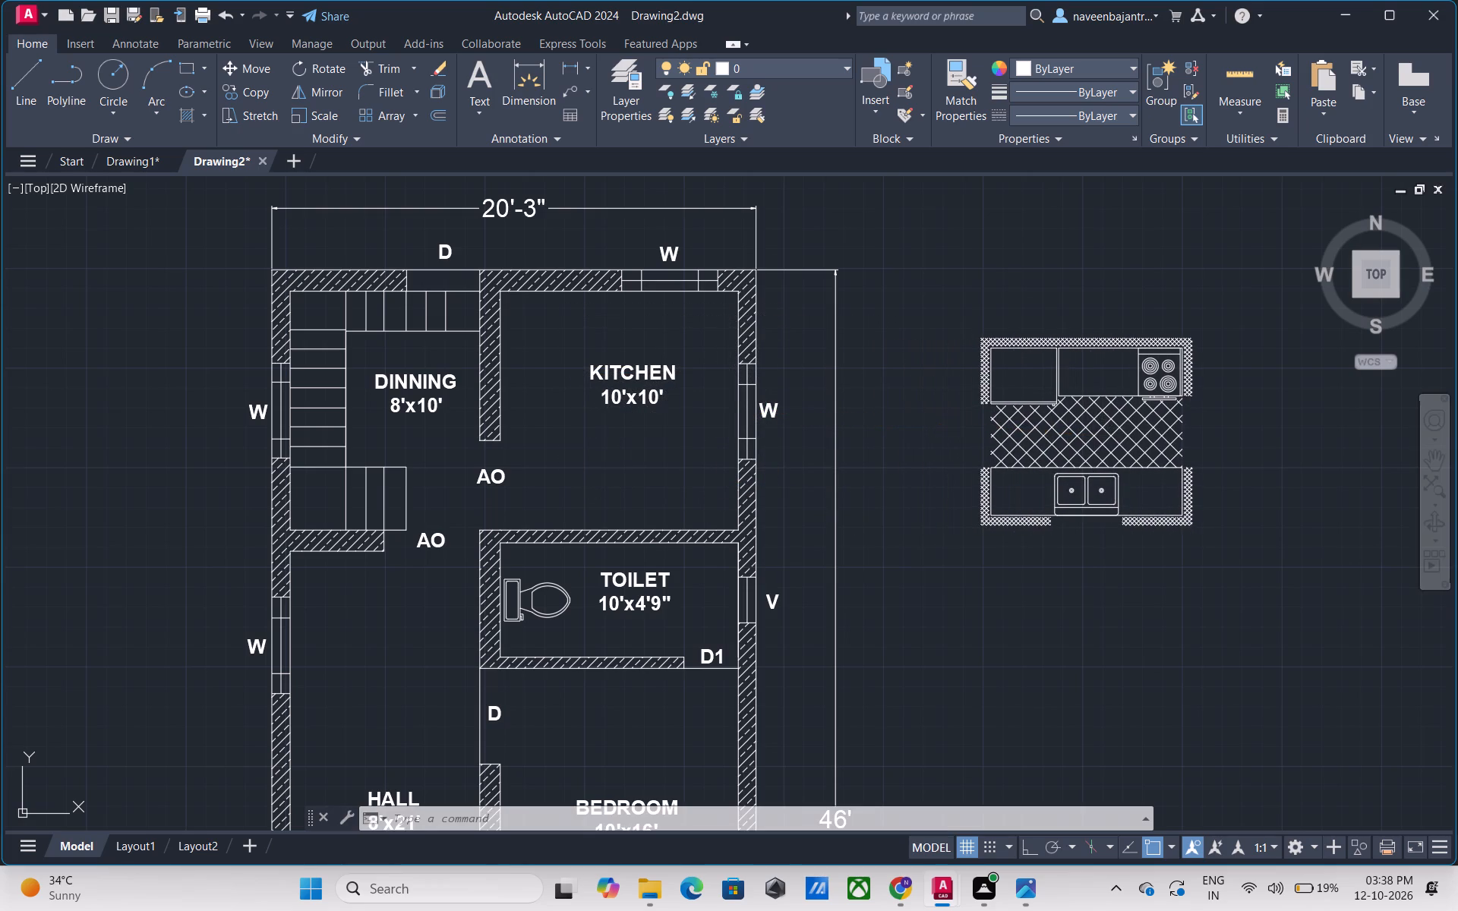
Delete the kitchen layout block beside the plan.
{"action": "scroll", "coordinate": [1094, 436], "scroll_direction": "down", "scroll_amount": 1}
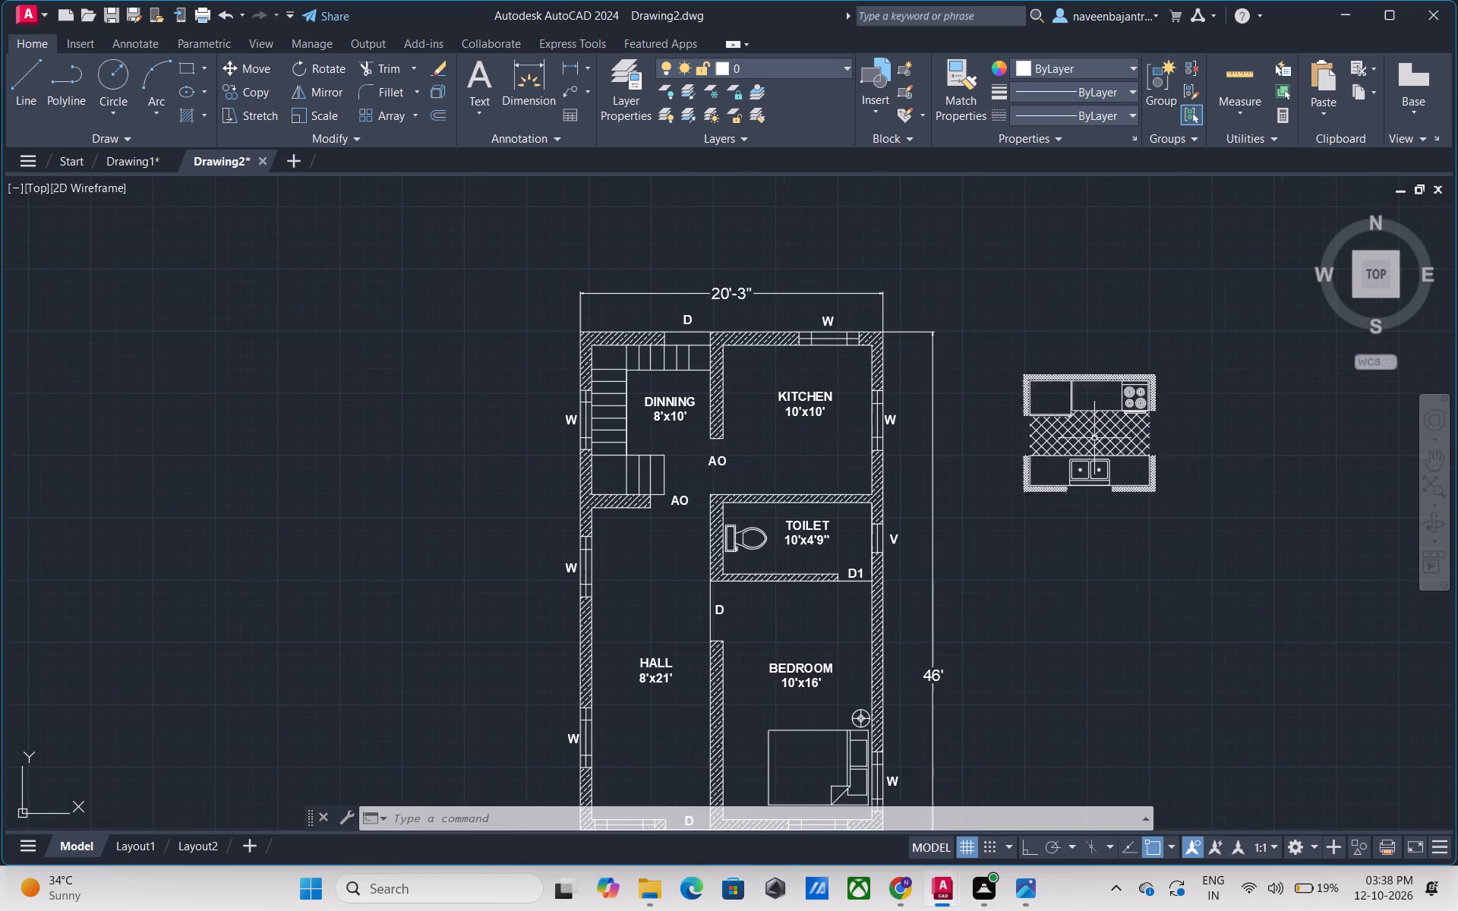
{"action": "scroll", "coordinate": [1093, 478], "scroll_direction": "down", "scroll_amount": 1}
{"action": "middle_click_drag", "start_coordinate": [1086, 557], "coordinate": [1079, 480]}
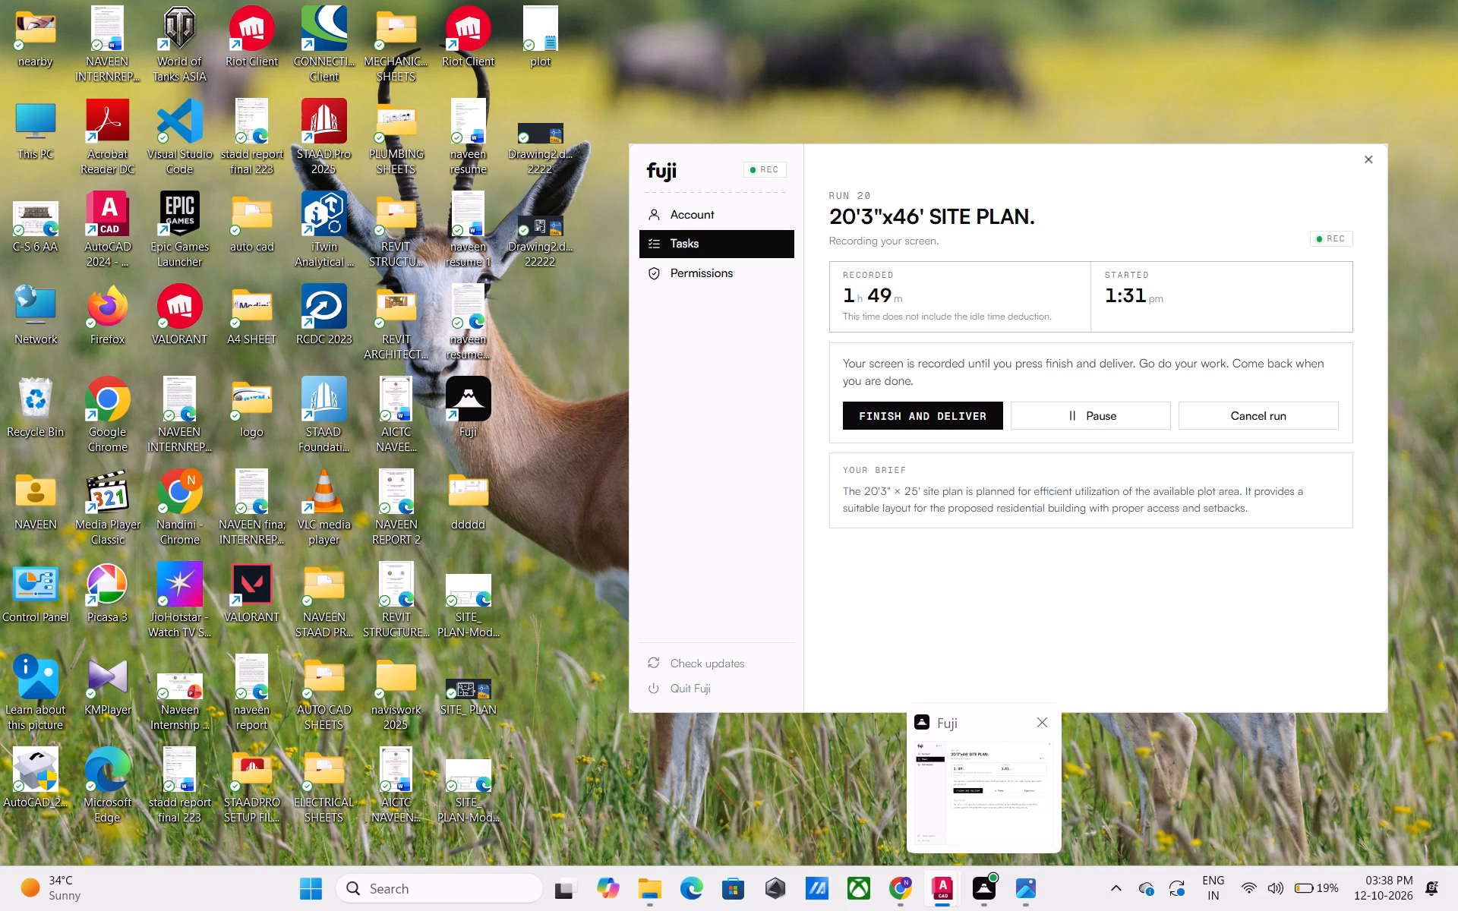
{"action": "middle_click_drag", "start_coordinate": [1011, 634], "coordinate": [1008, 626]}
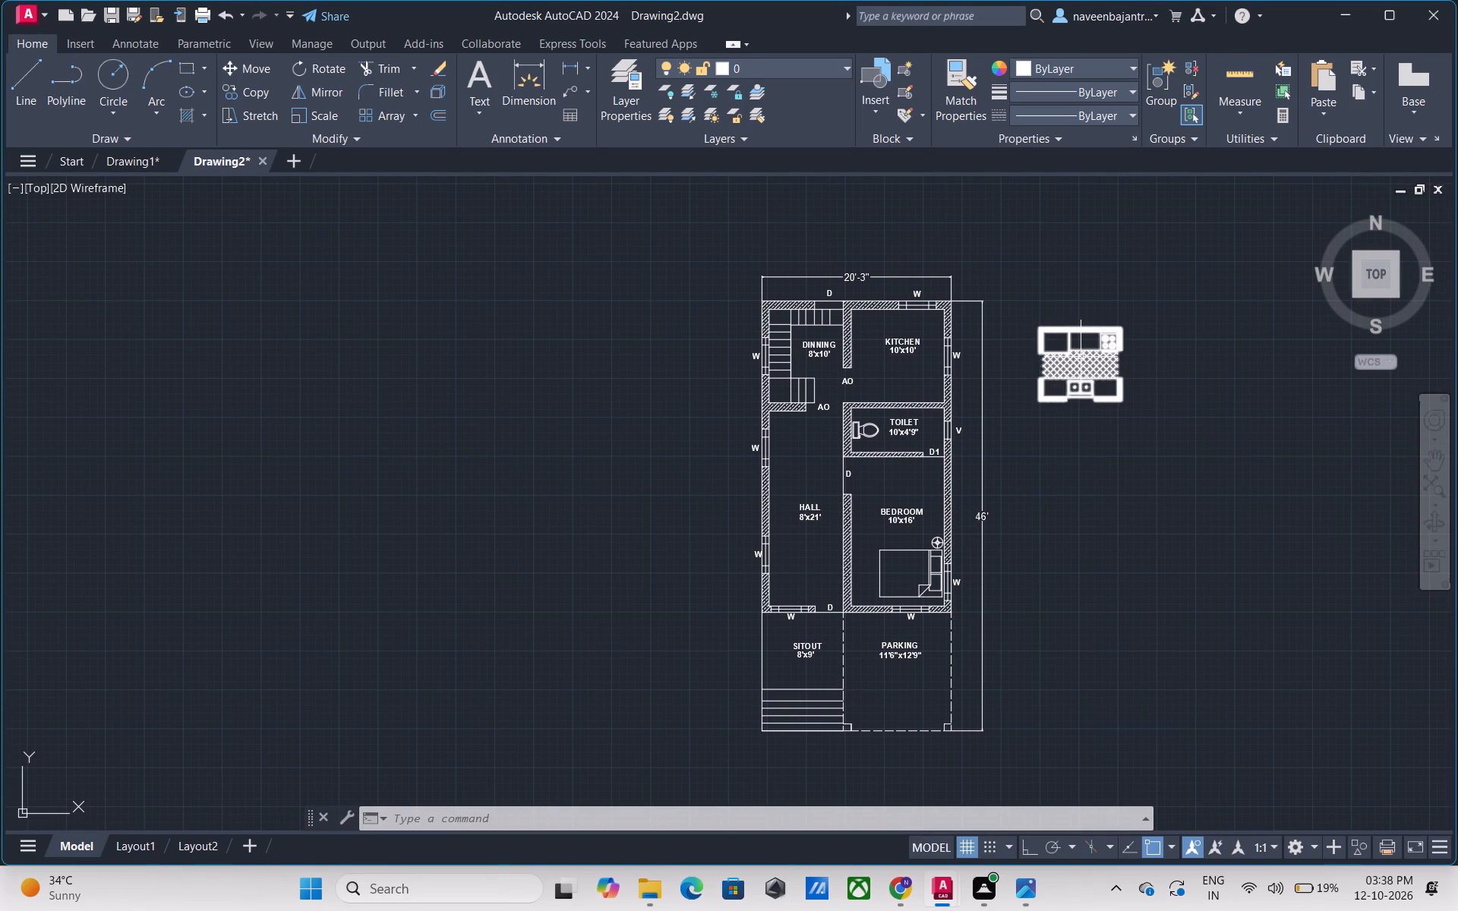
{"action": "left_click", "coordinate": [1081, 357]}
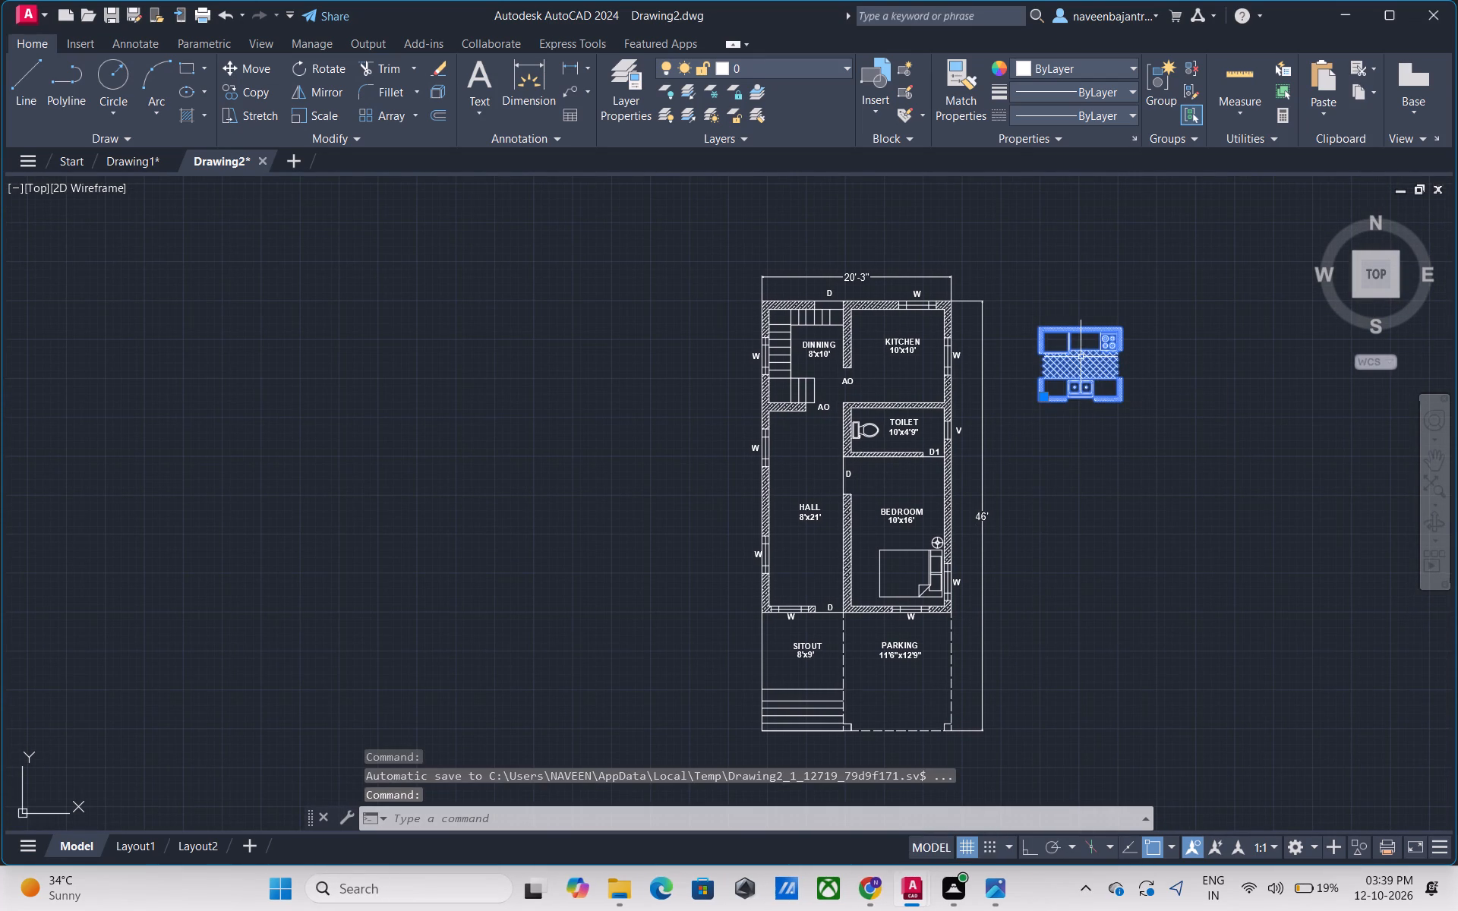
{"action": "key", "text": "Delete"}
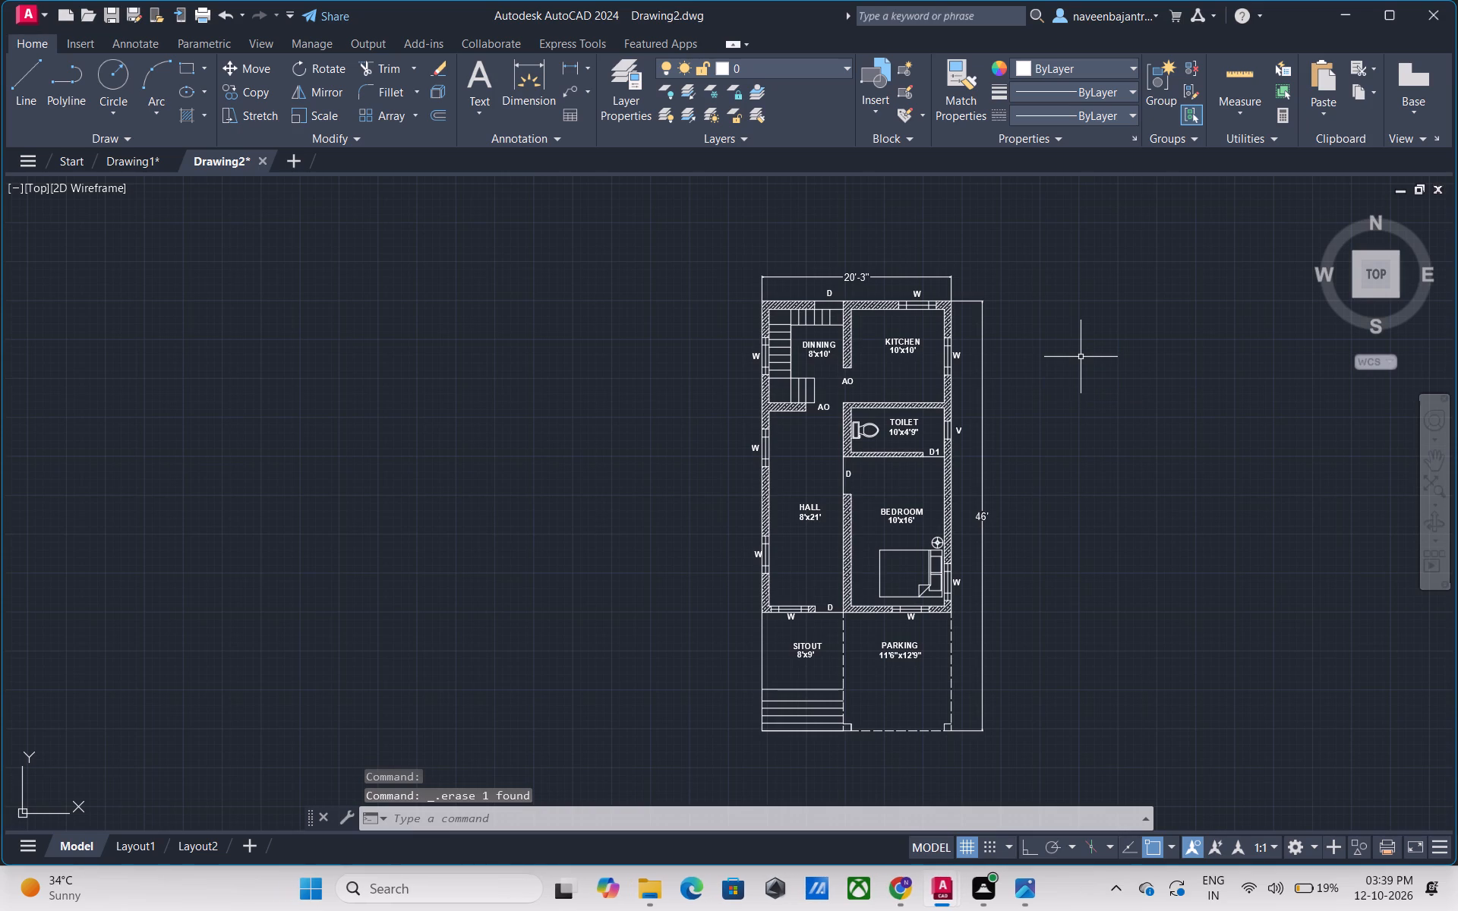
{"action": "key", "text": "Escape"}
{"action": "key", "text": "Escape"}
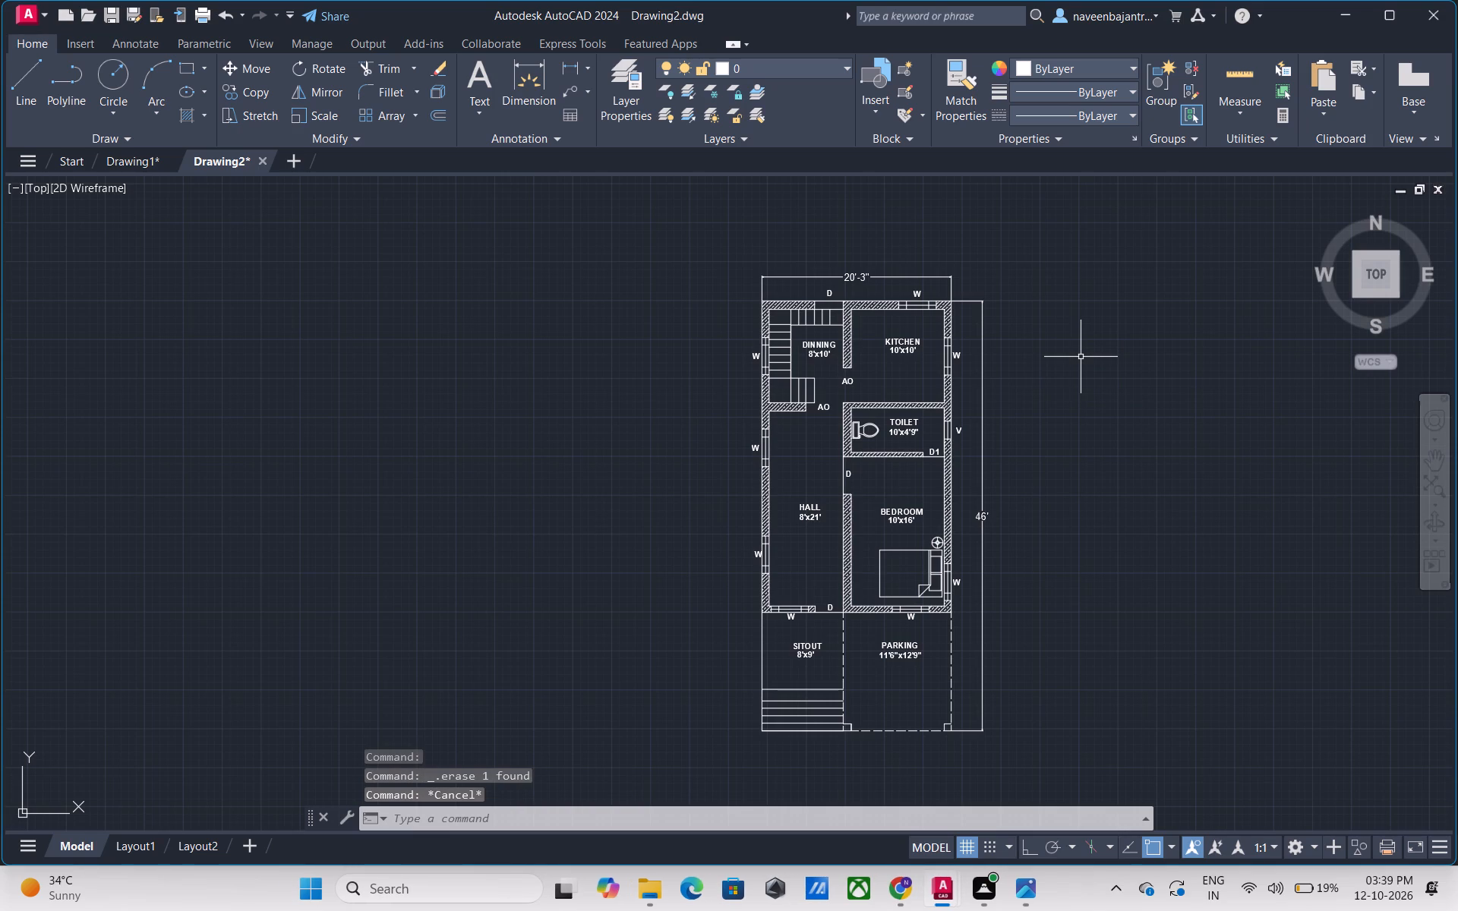
Open the Object Snap drafting settings and the drafting Options from there.
{"action": "key", "text": "o"}
{"action": "key", "text": "s"}
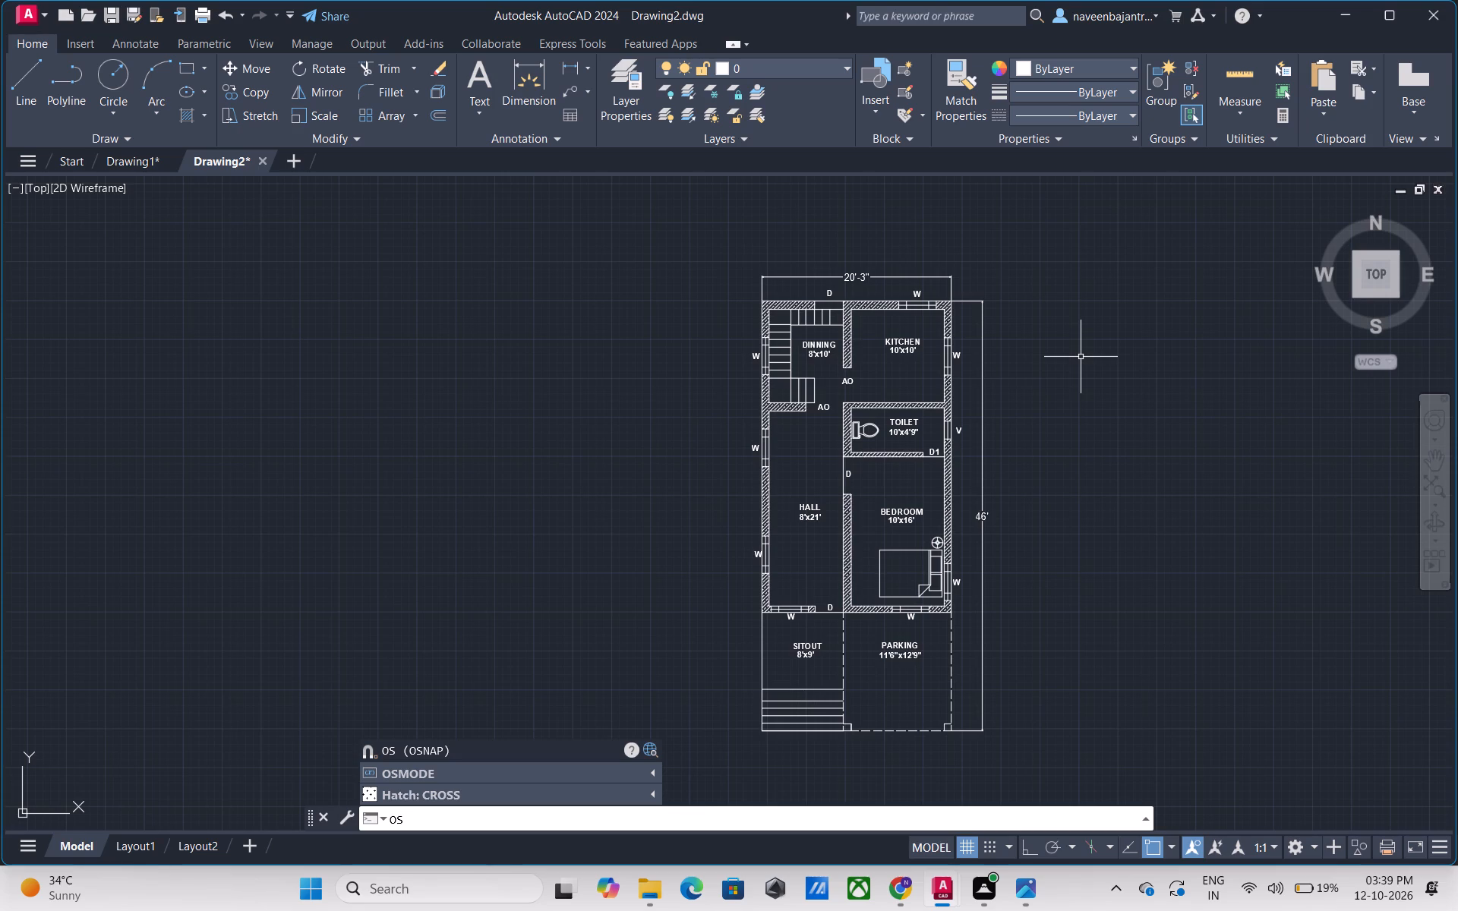
{"action": "key", "text": "space"}
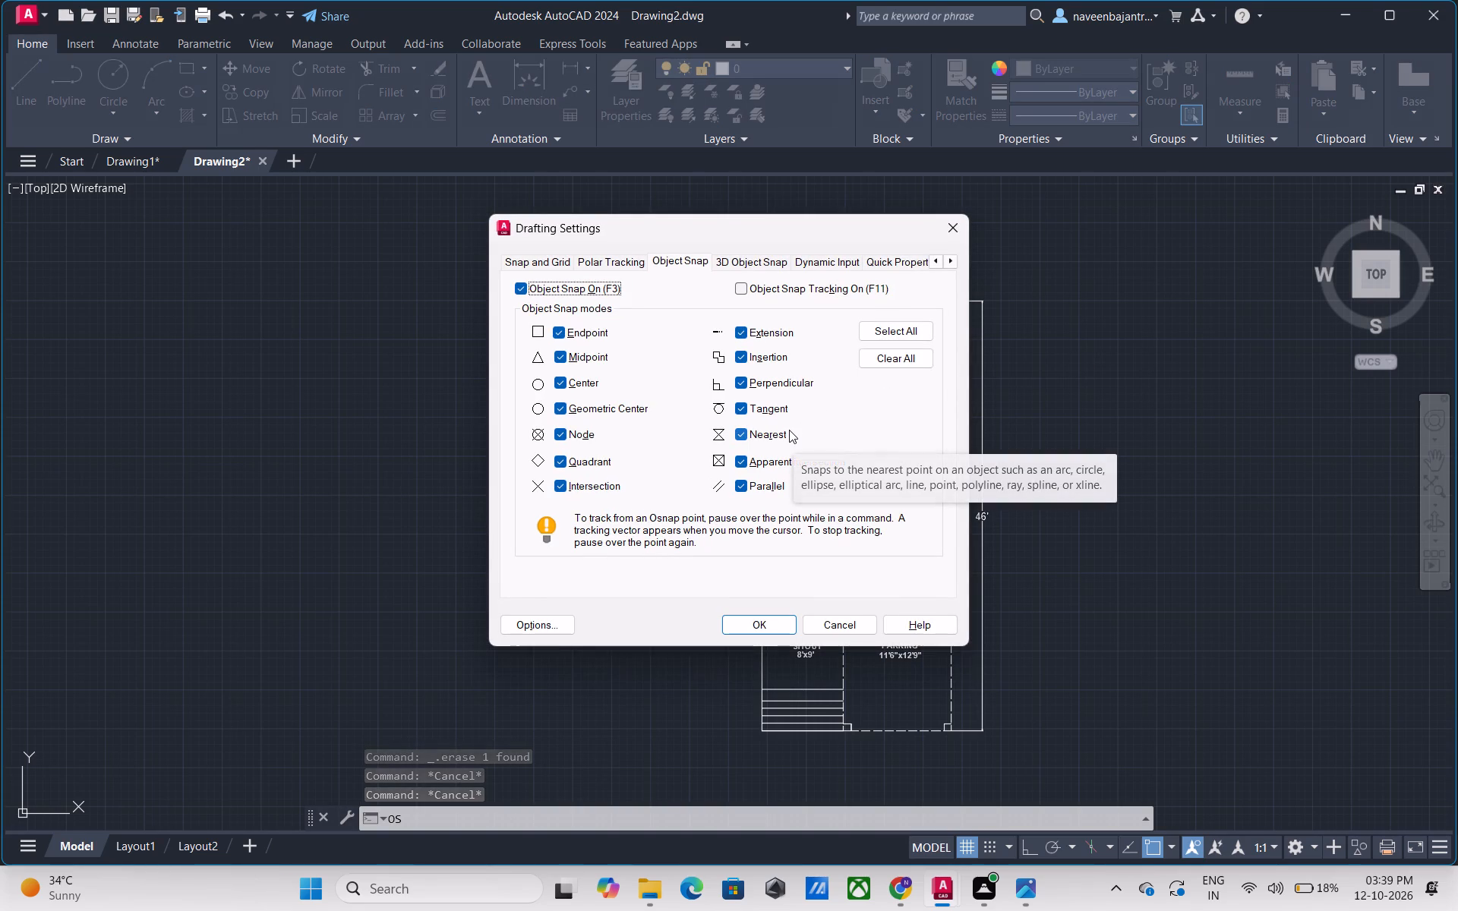
{"action": "scroll", "coordinate": [789, 430], "scroll_direction": "up", "scroll_amount": 2}
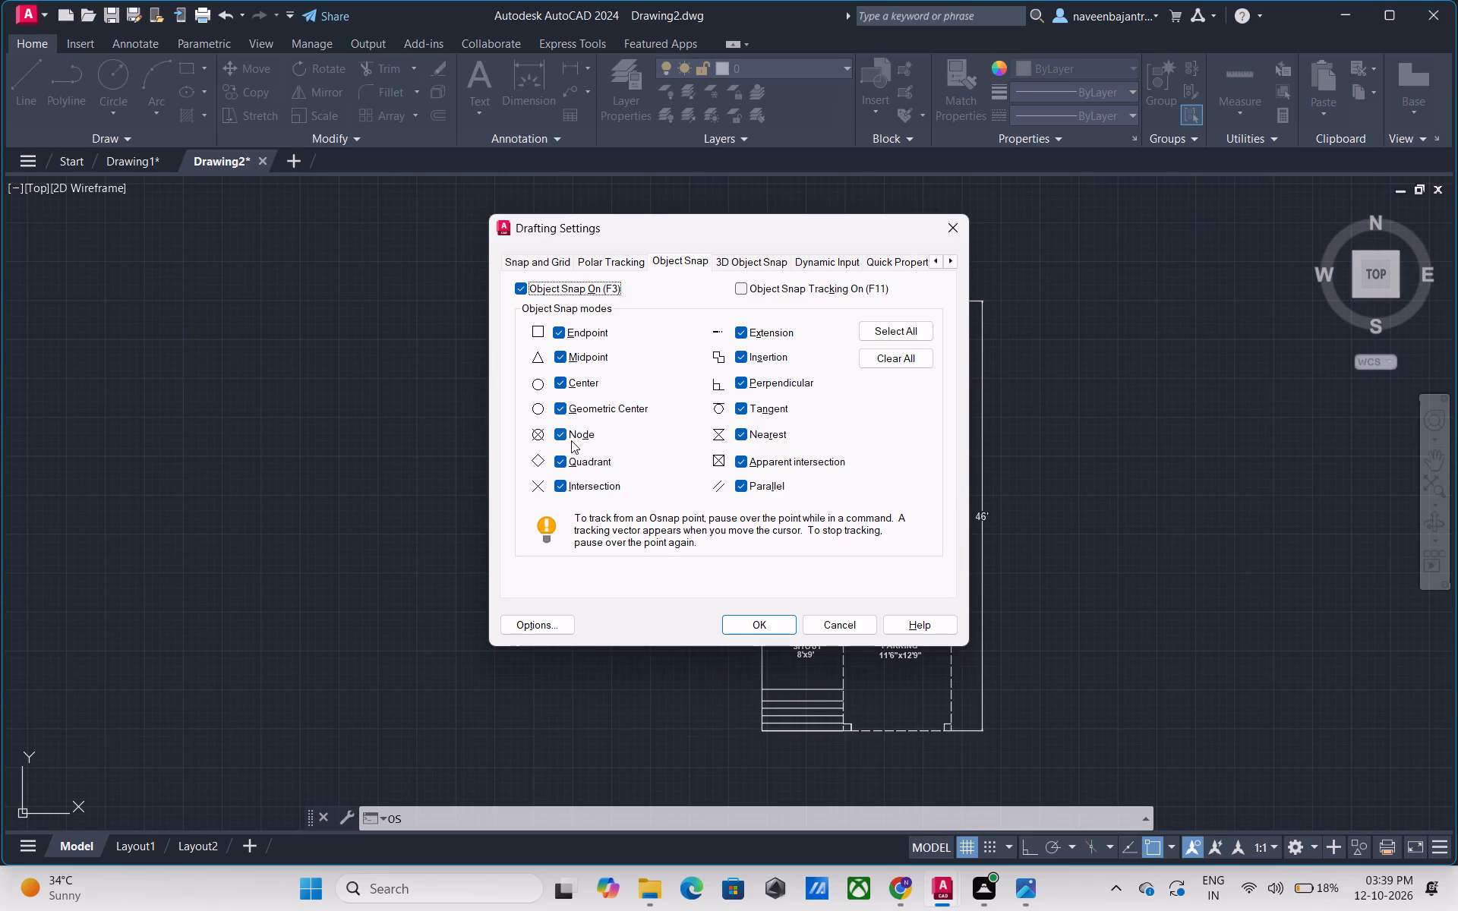
{"action": "scroll", "coordinate": [576, 445], "scroll_direction": "down", "scroll_amount": 1}
{"action": "left_click", "coordinate": [524, 623]}
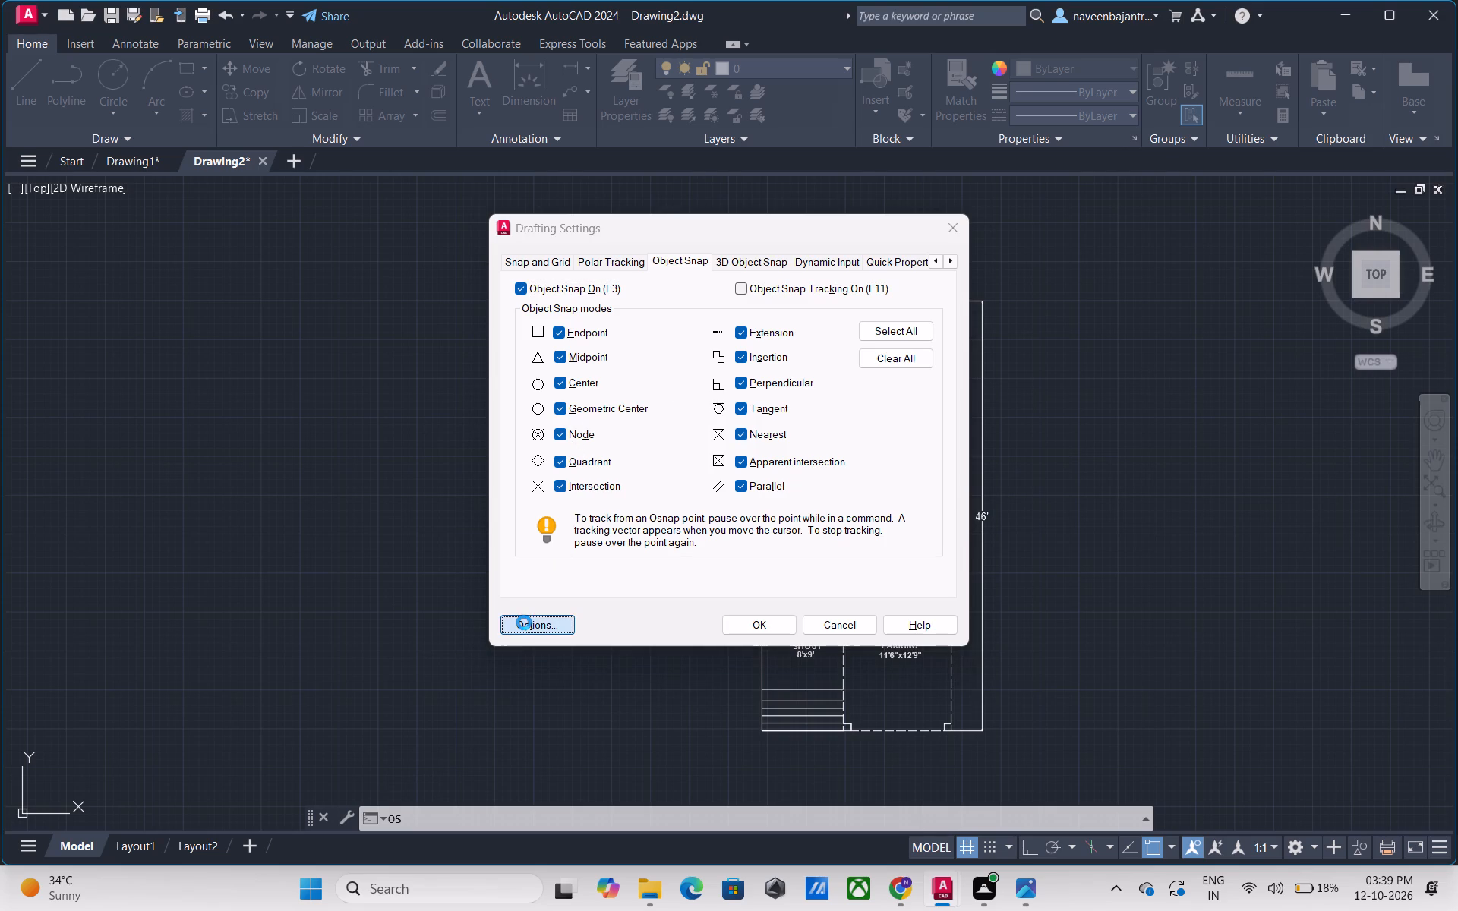
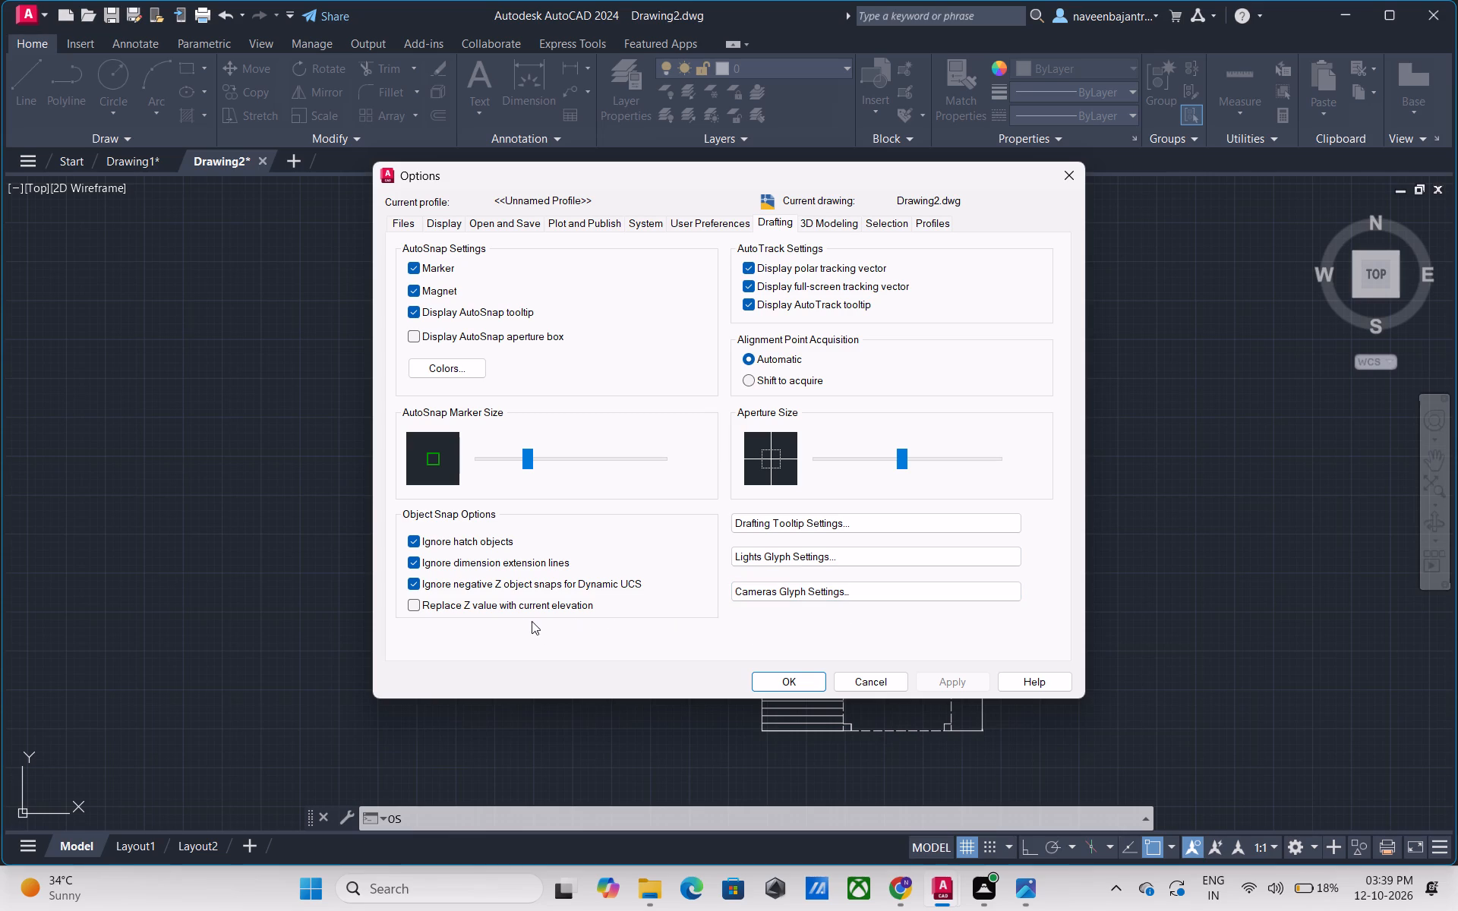
Close the Options dialog and review the Snap and Grid, Polar Tracking, object snap, Dynamic Input, Quick Properties and Selection Cycling drafting settings.
{"action": "left_click", "coordinate": [860, 684]}
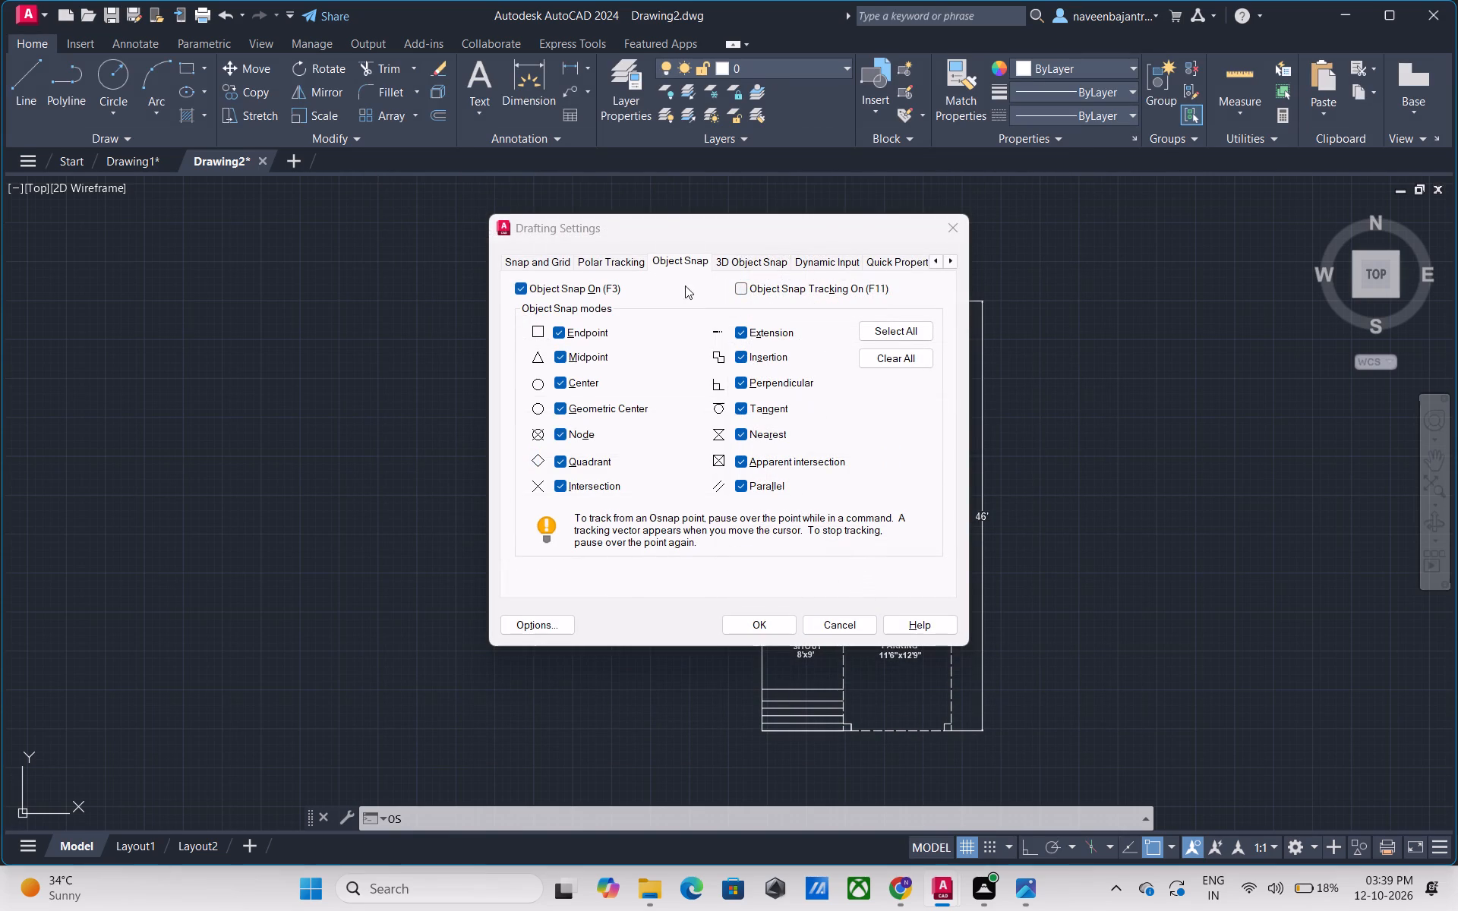
{"action": "left_click", "coordinate": [746, 263]}
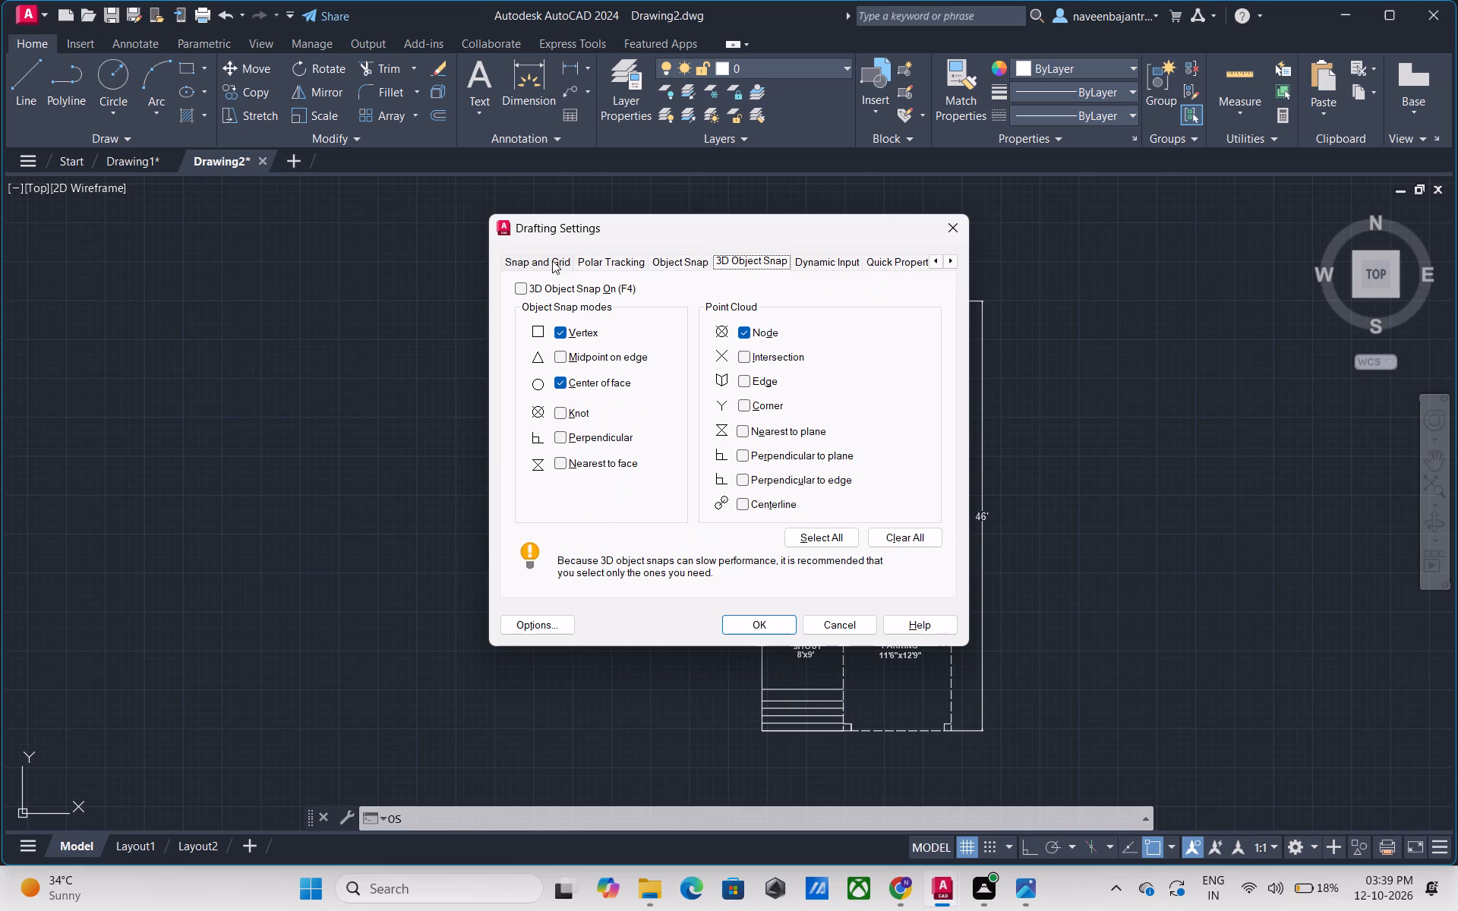
{"action": "left_click", "coordinate": [524, 263]}
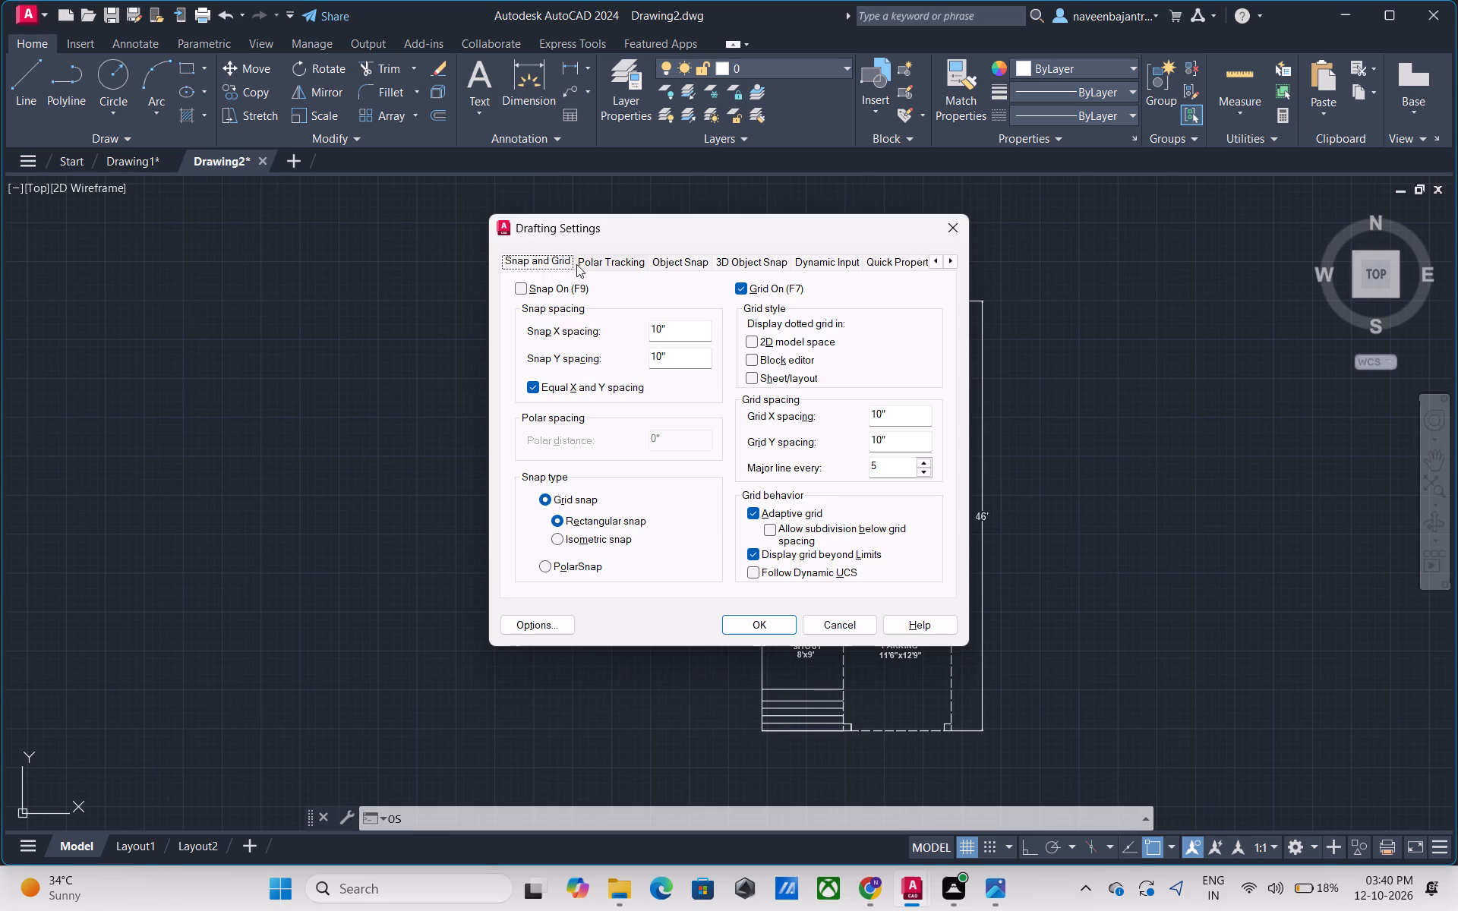
{"action": "left_click", "coordinate": [601, 264]}
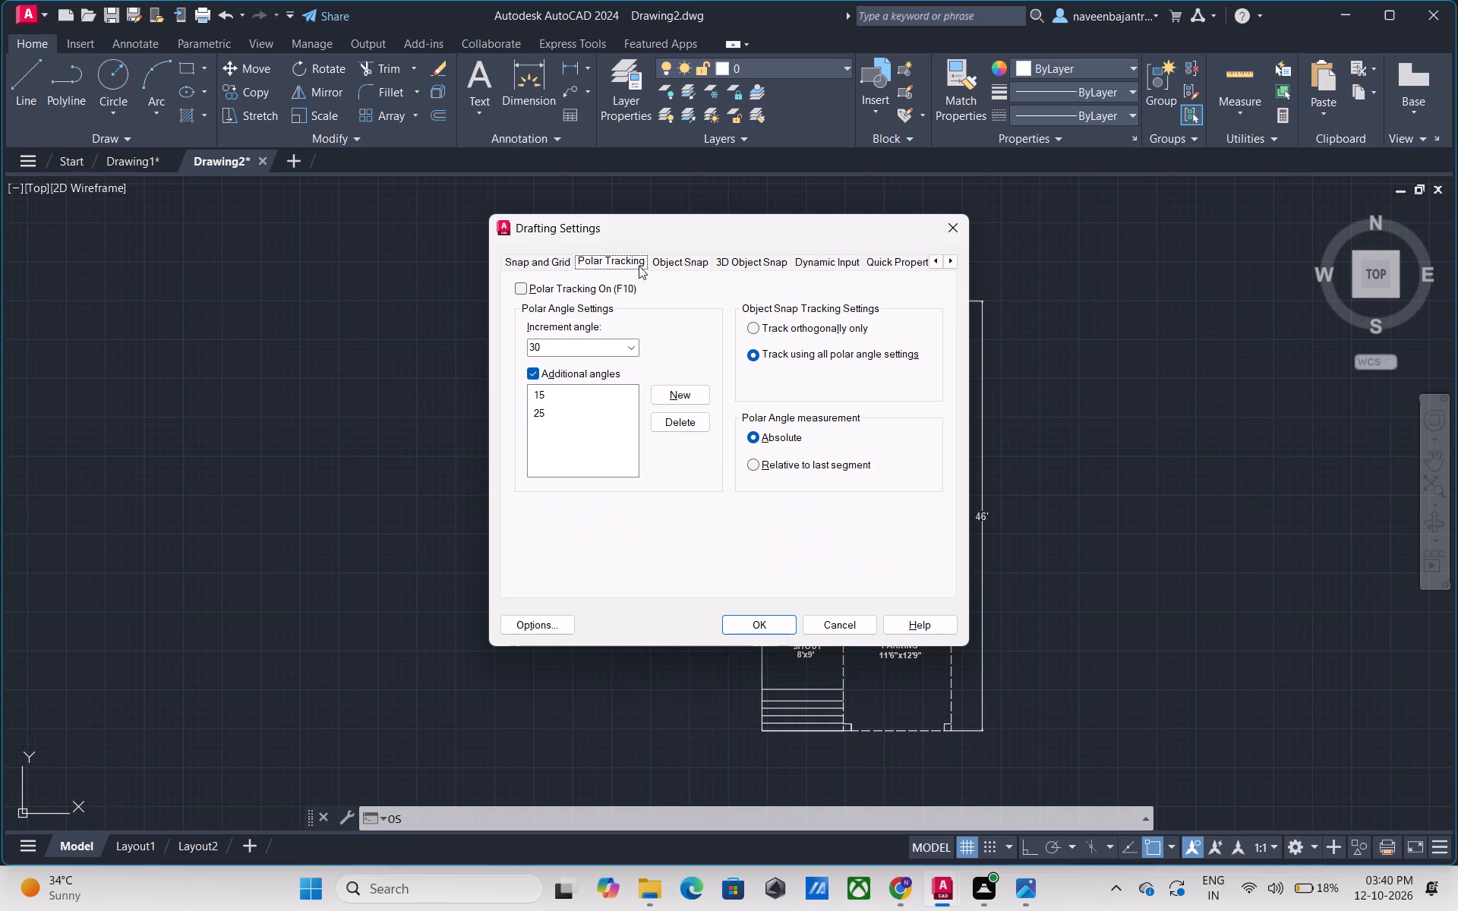
{"action": "left_click", "coordinate": [664, 266]}
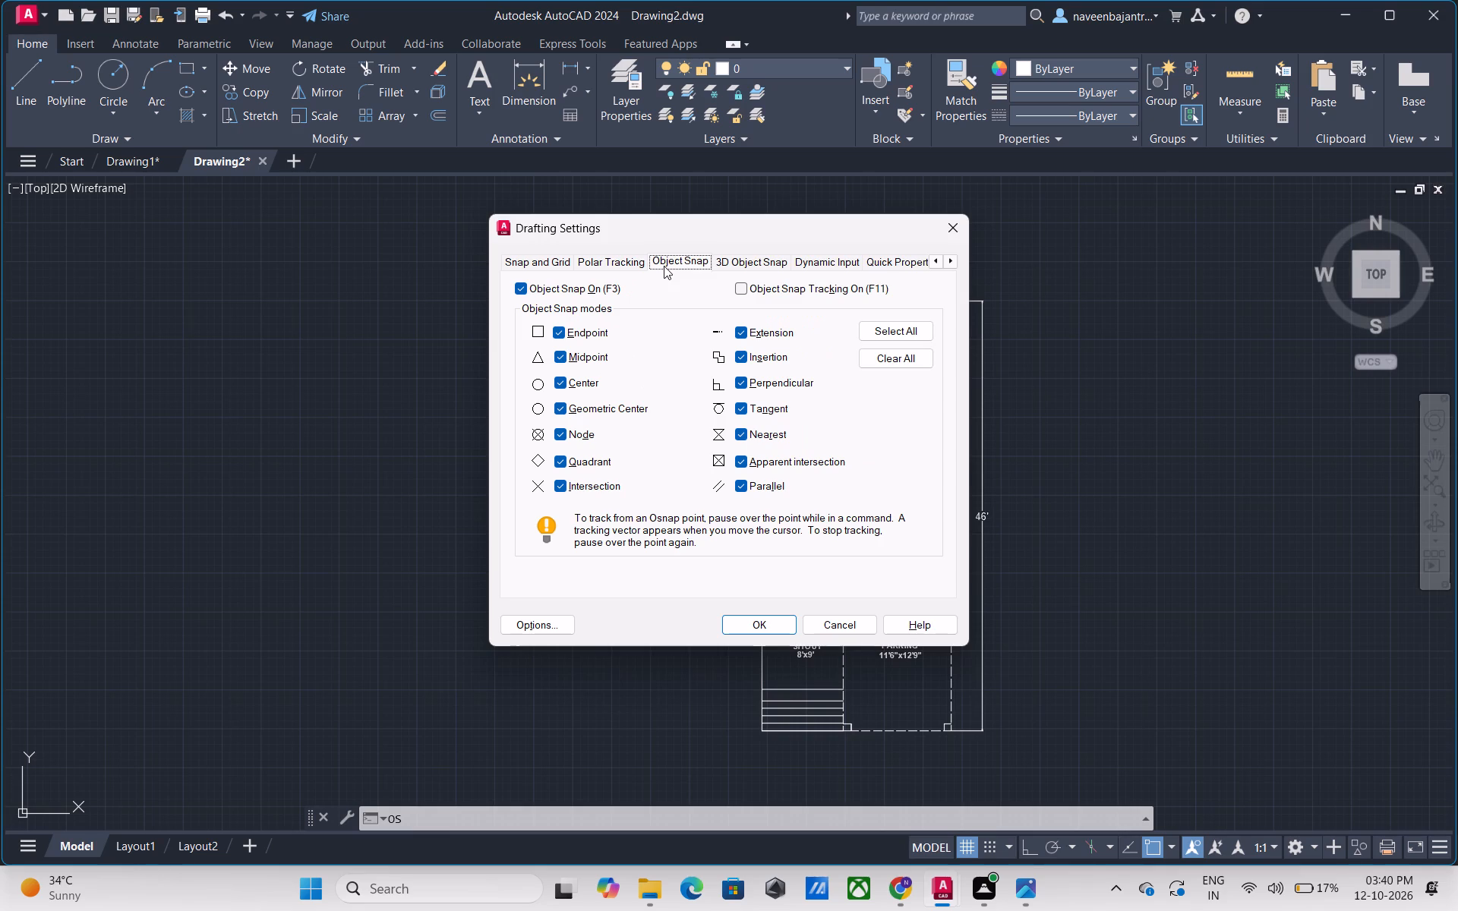
{"action": "left_click", "coordinate": [741, 264]}
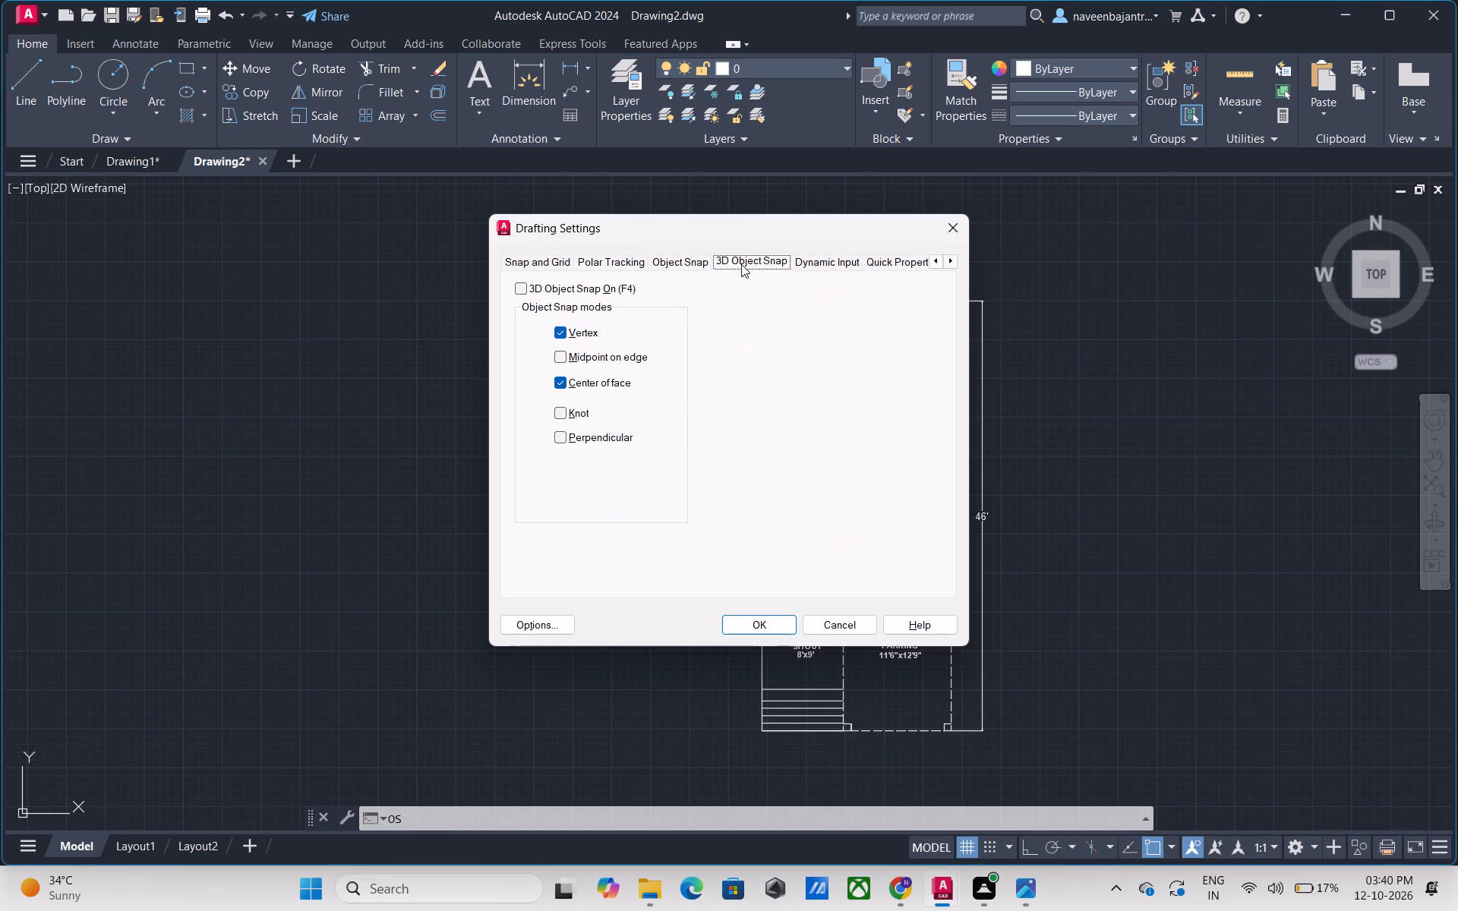
{"action": "left_click", "coordinate": [806, 264]}
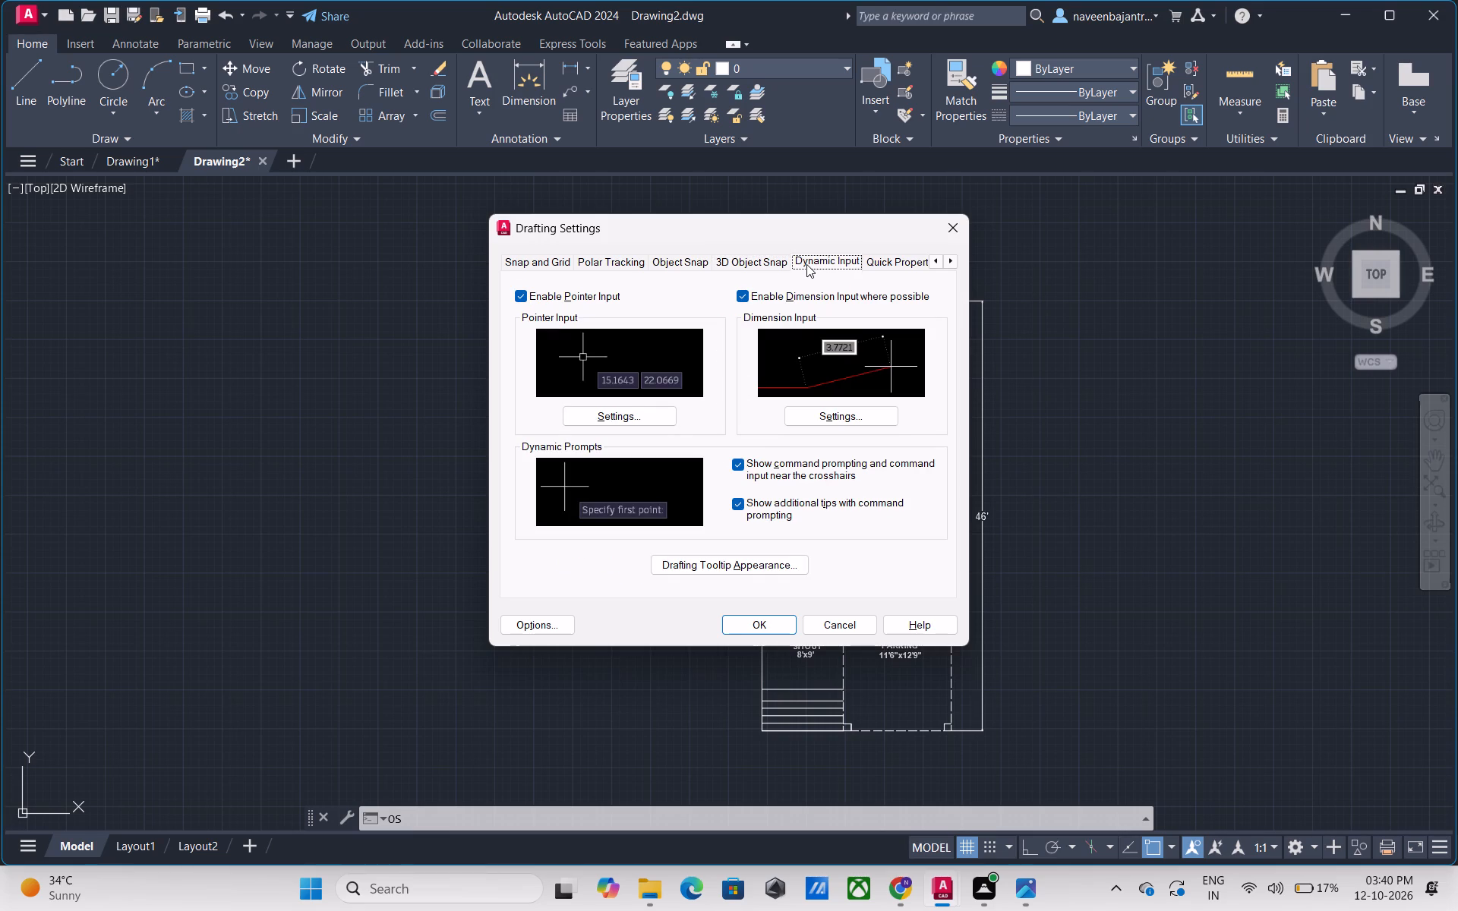
{"action": "left_click", "coordinate": [885, 262]}
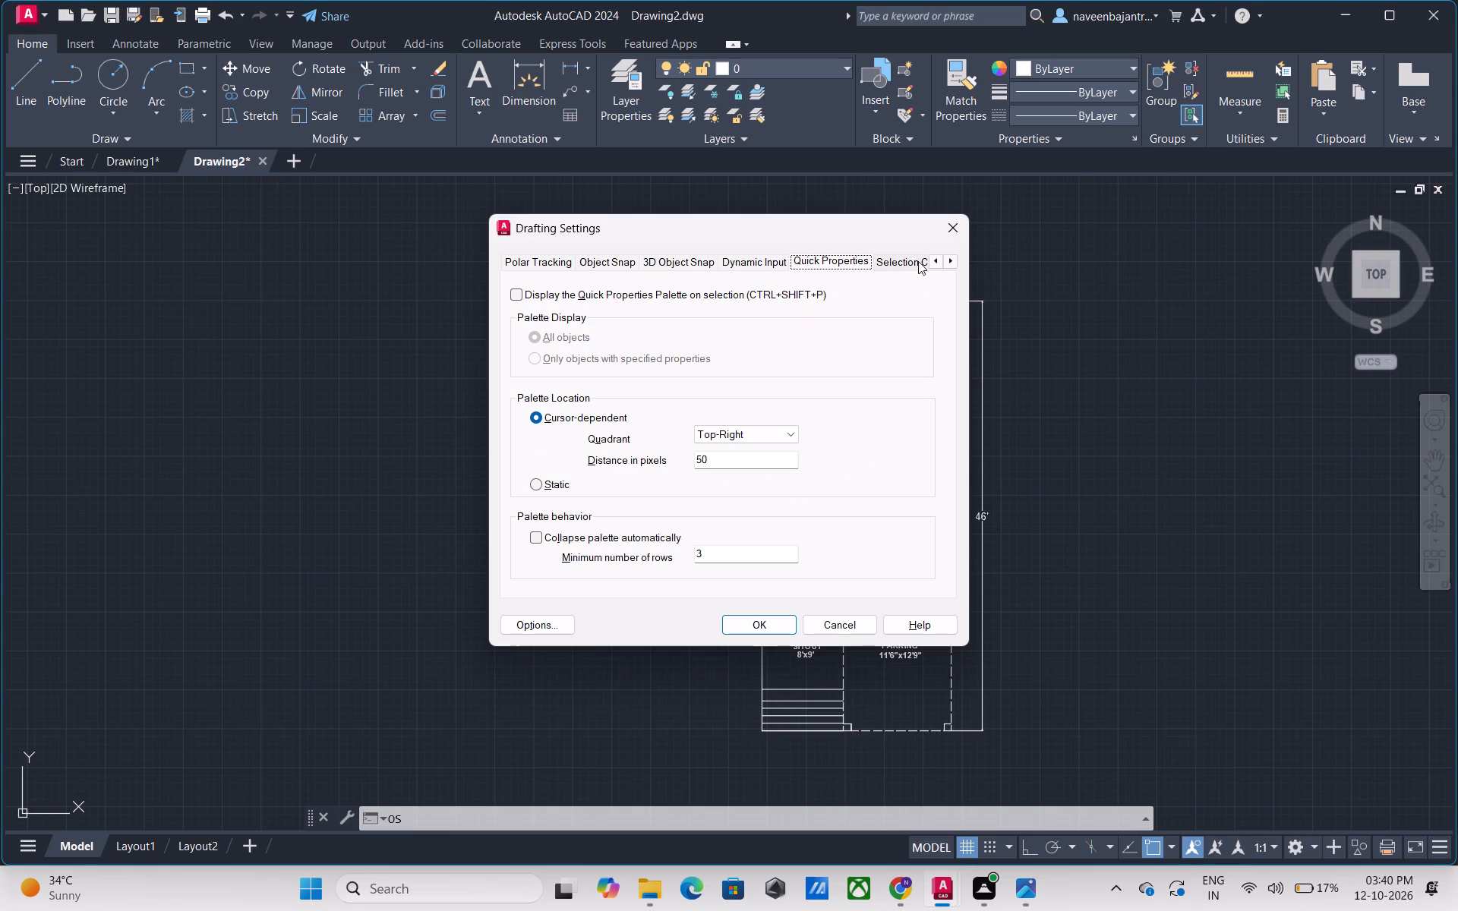
{"action": "left_click", "coordinate": [949, 260]}
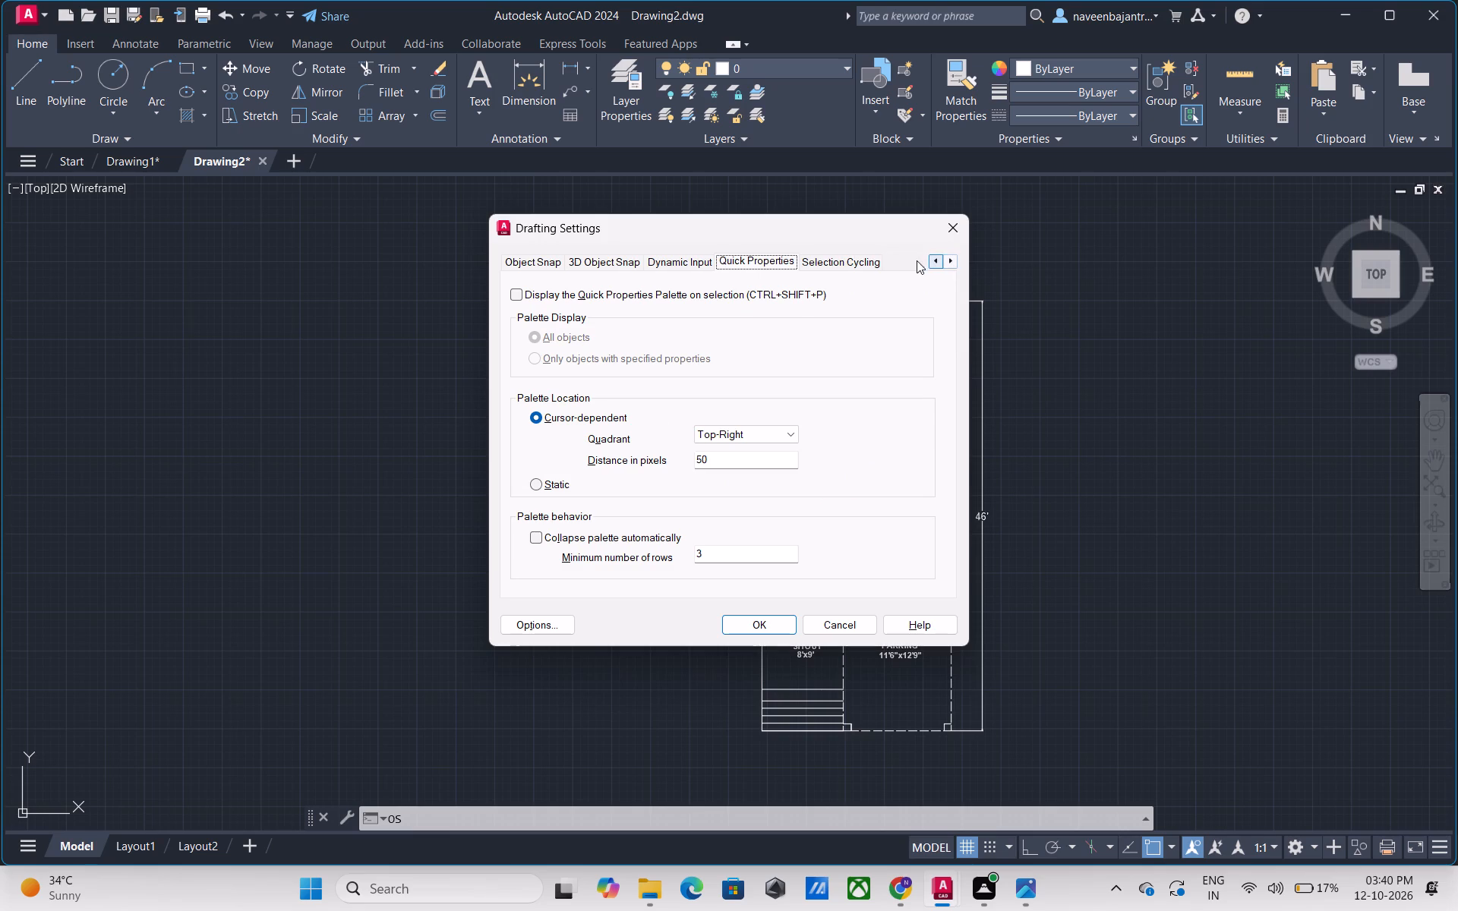
{"action": "left_click", "coordinate": [860, 260]}
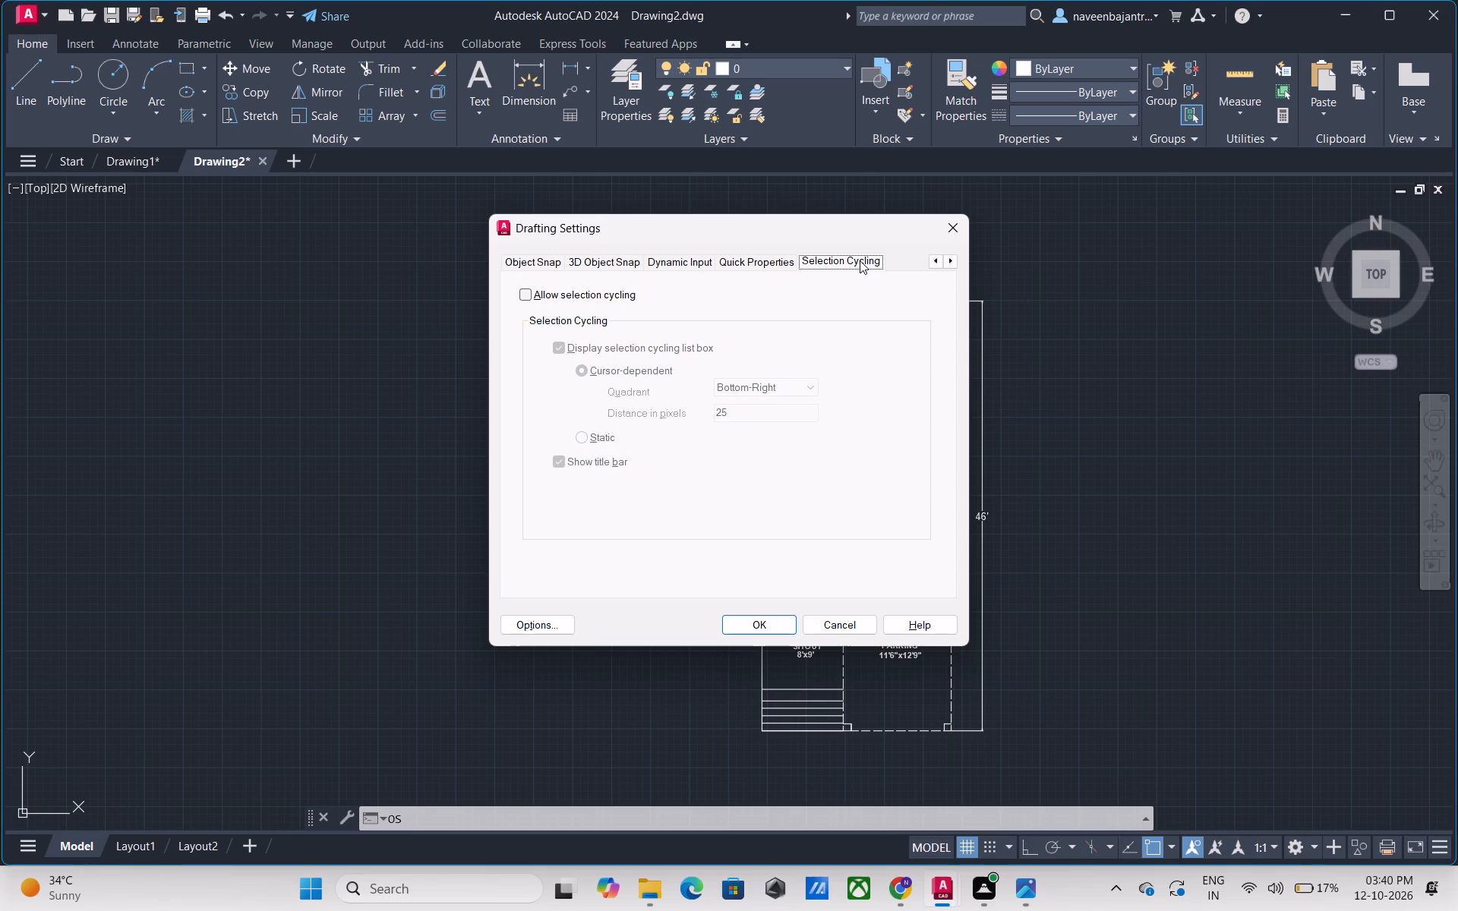
{"action": "left_click", "coordinate": [778, 262]}
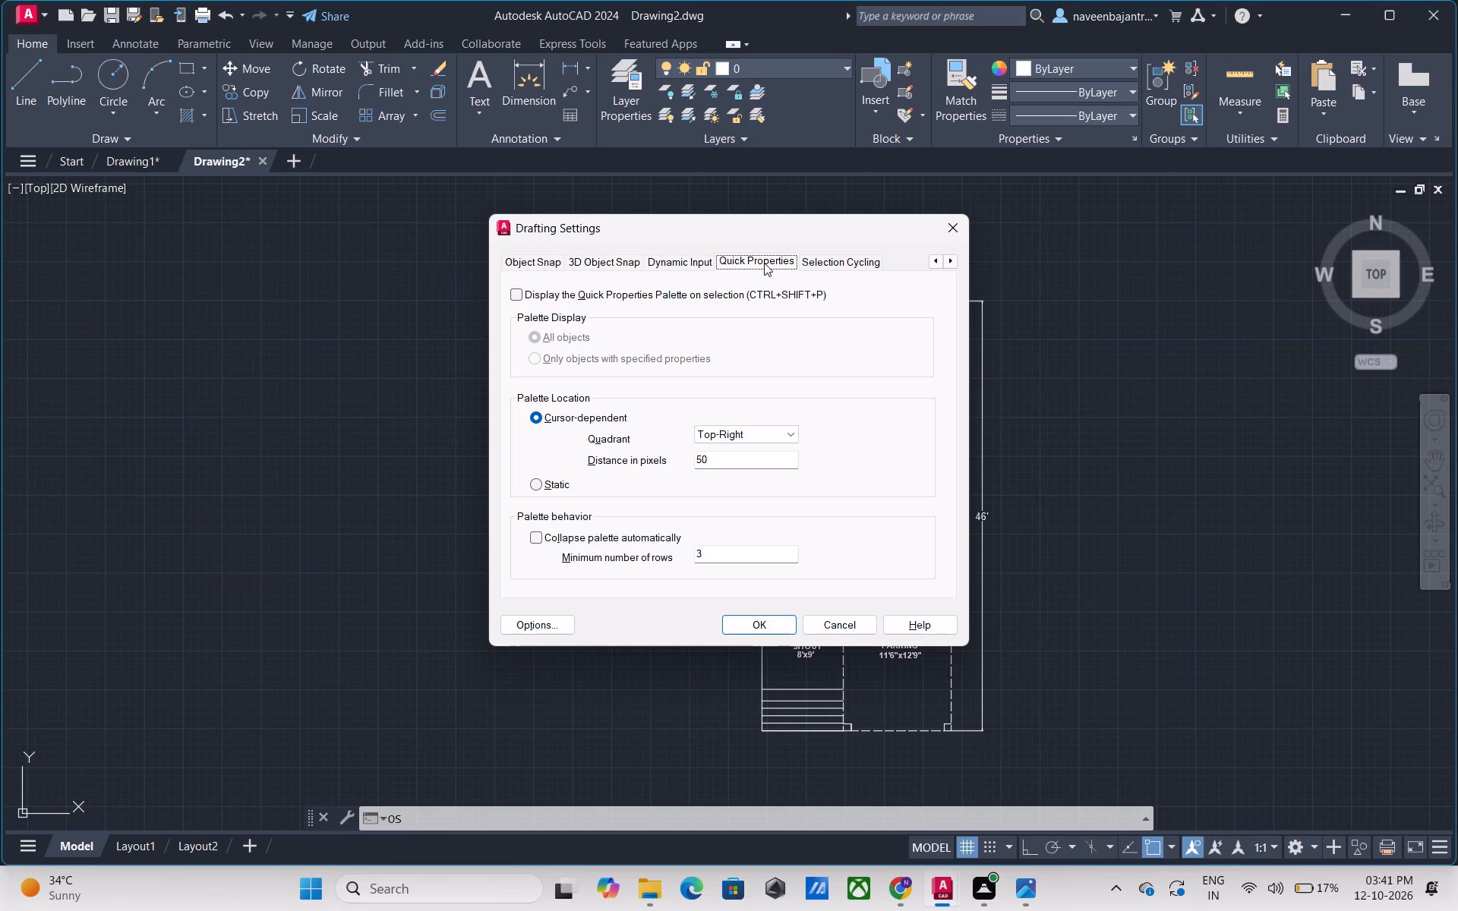
{"action": "left_click", "coordinate": [764, 263]}
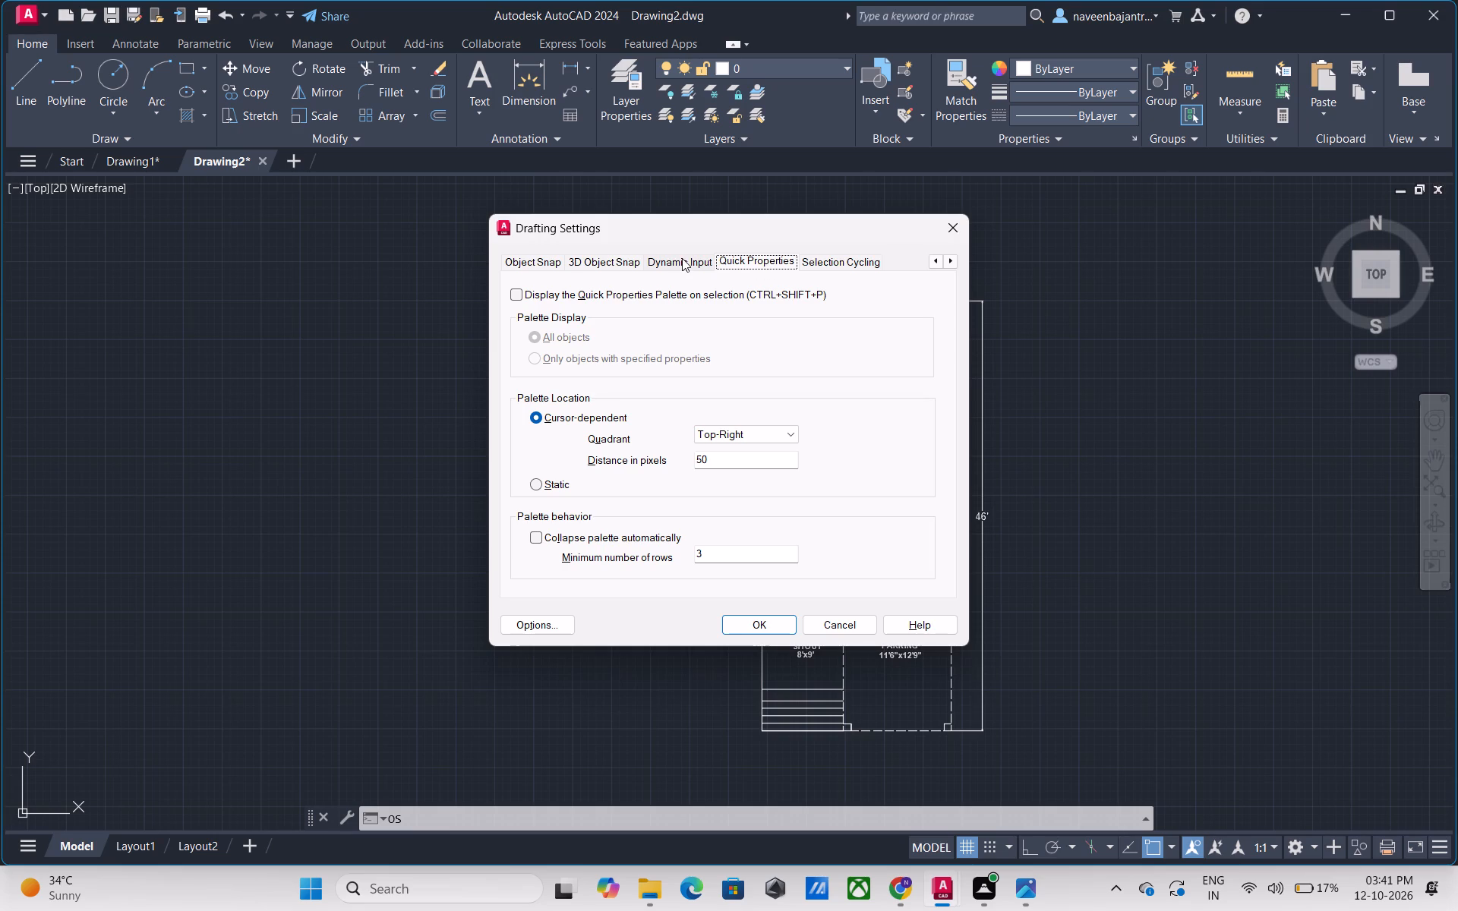
{"action": "left_click", "coordinate": [682, 258]}
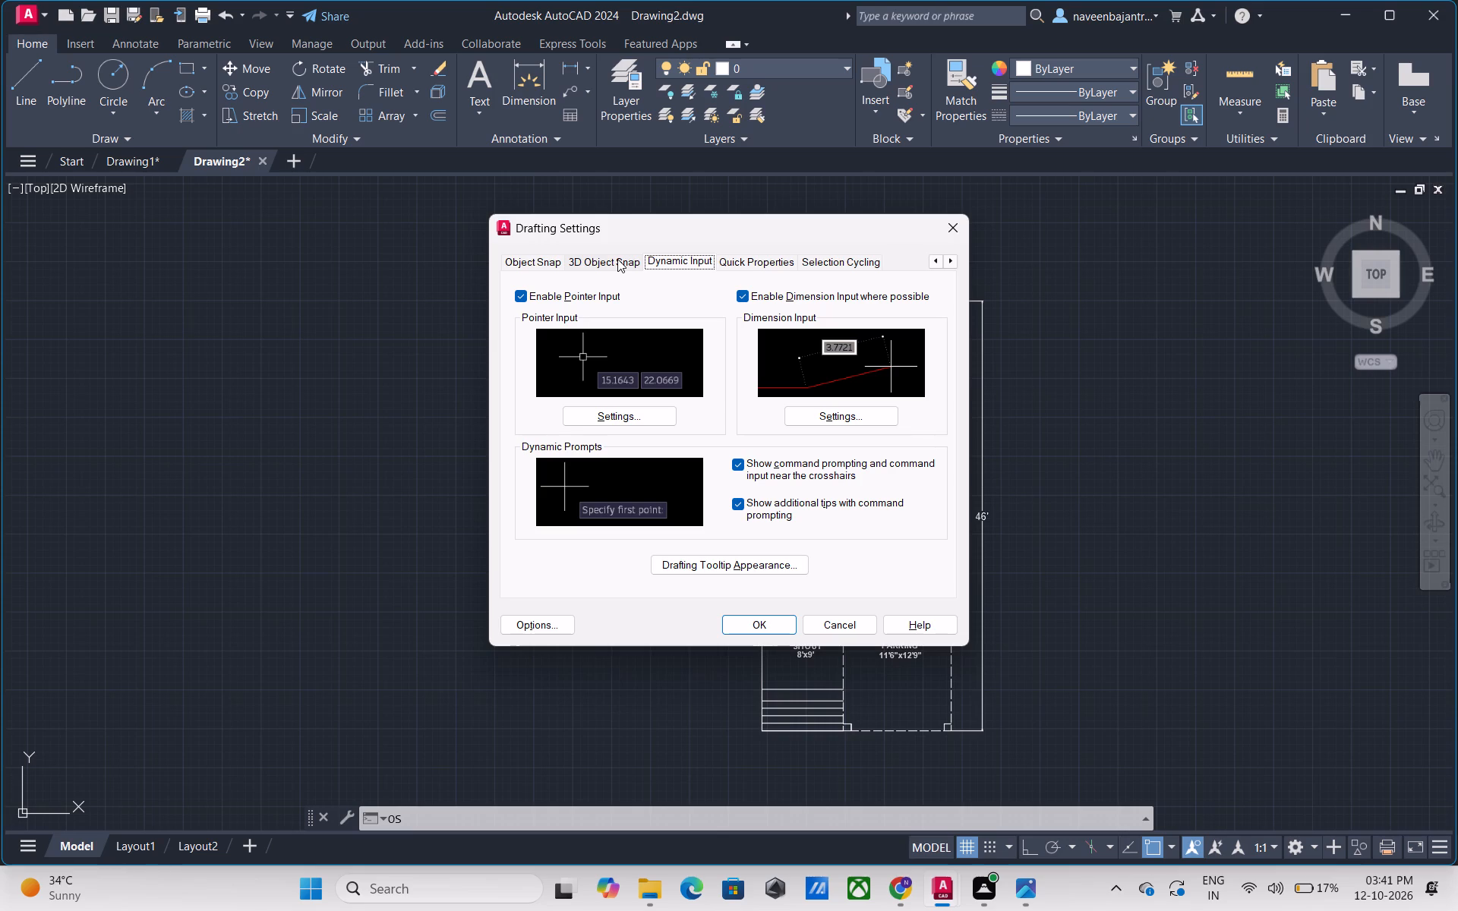
{"action": "left_click", "coordinate": [617, 259]}
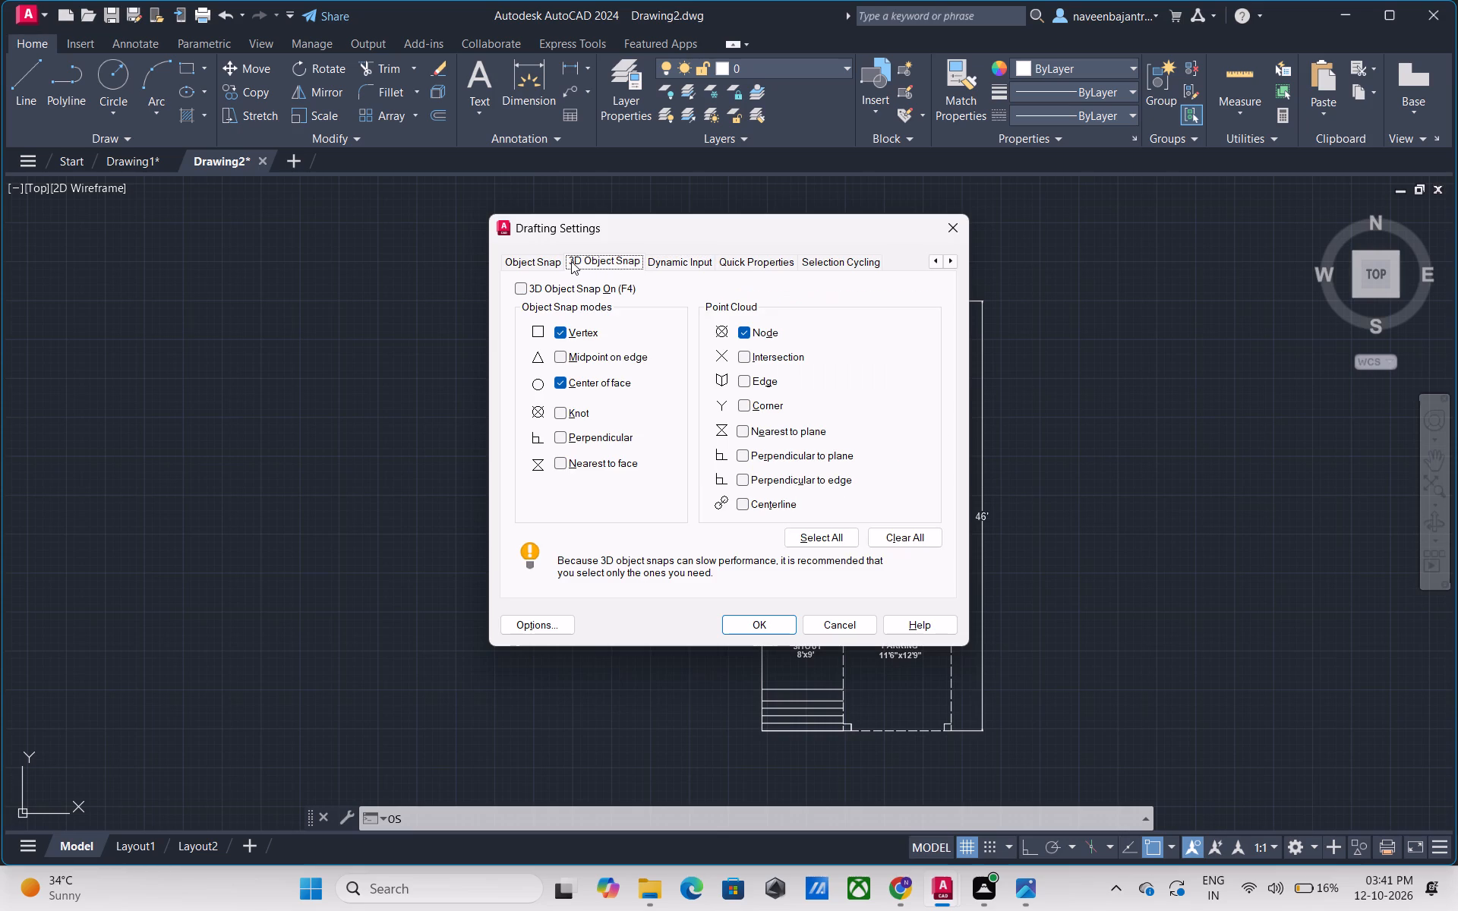
{"action": "left_click", "coordinate": [539, 260]}
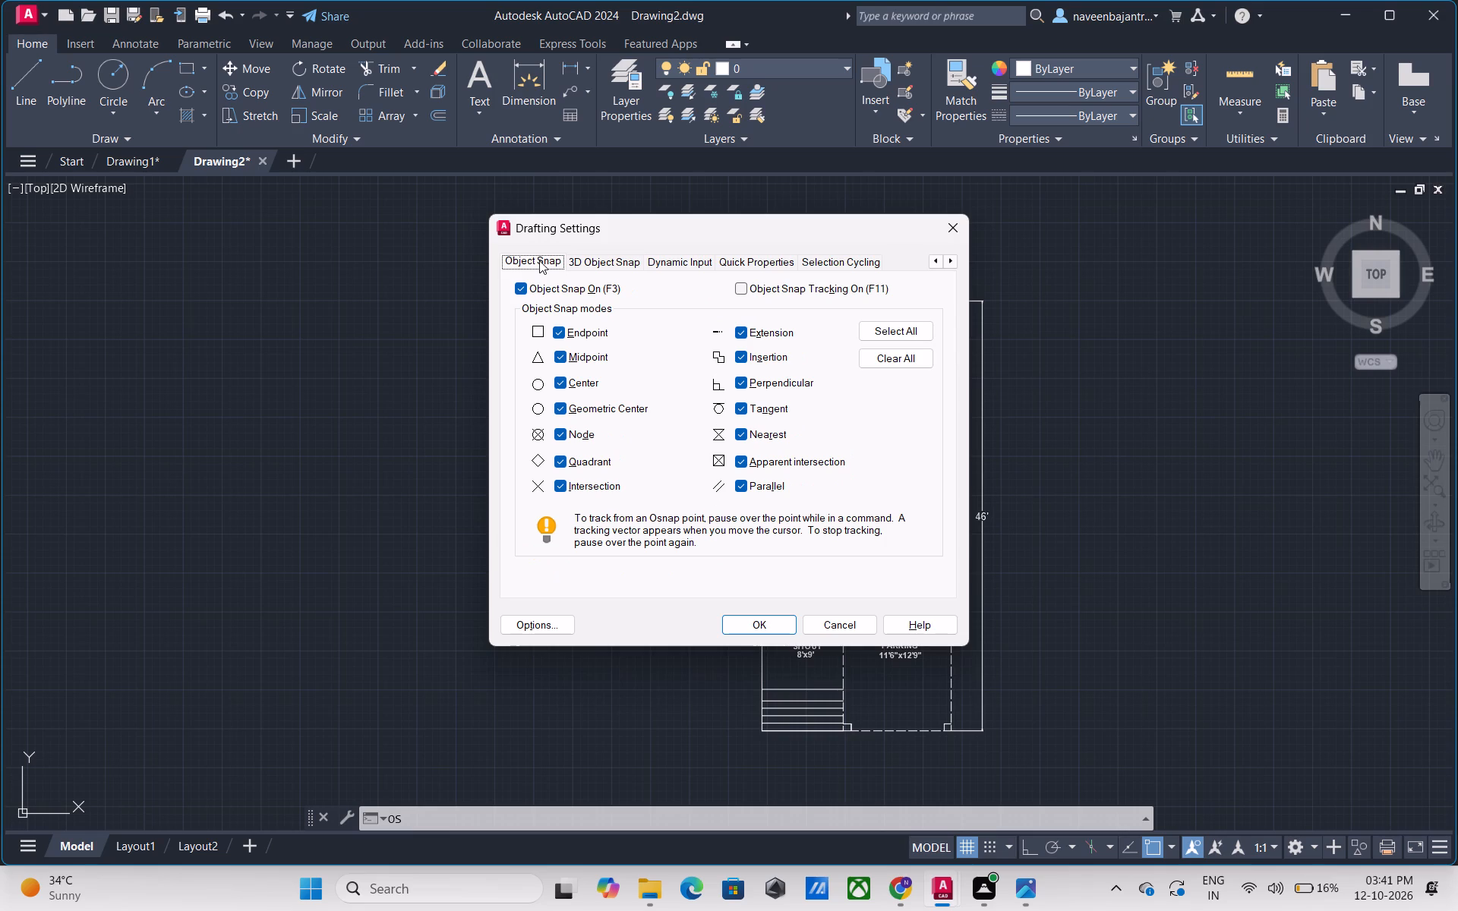
{"action": "left_click", "coordinate": [937, 266]}
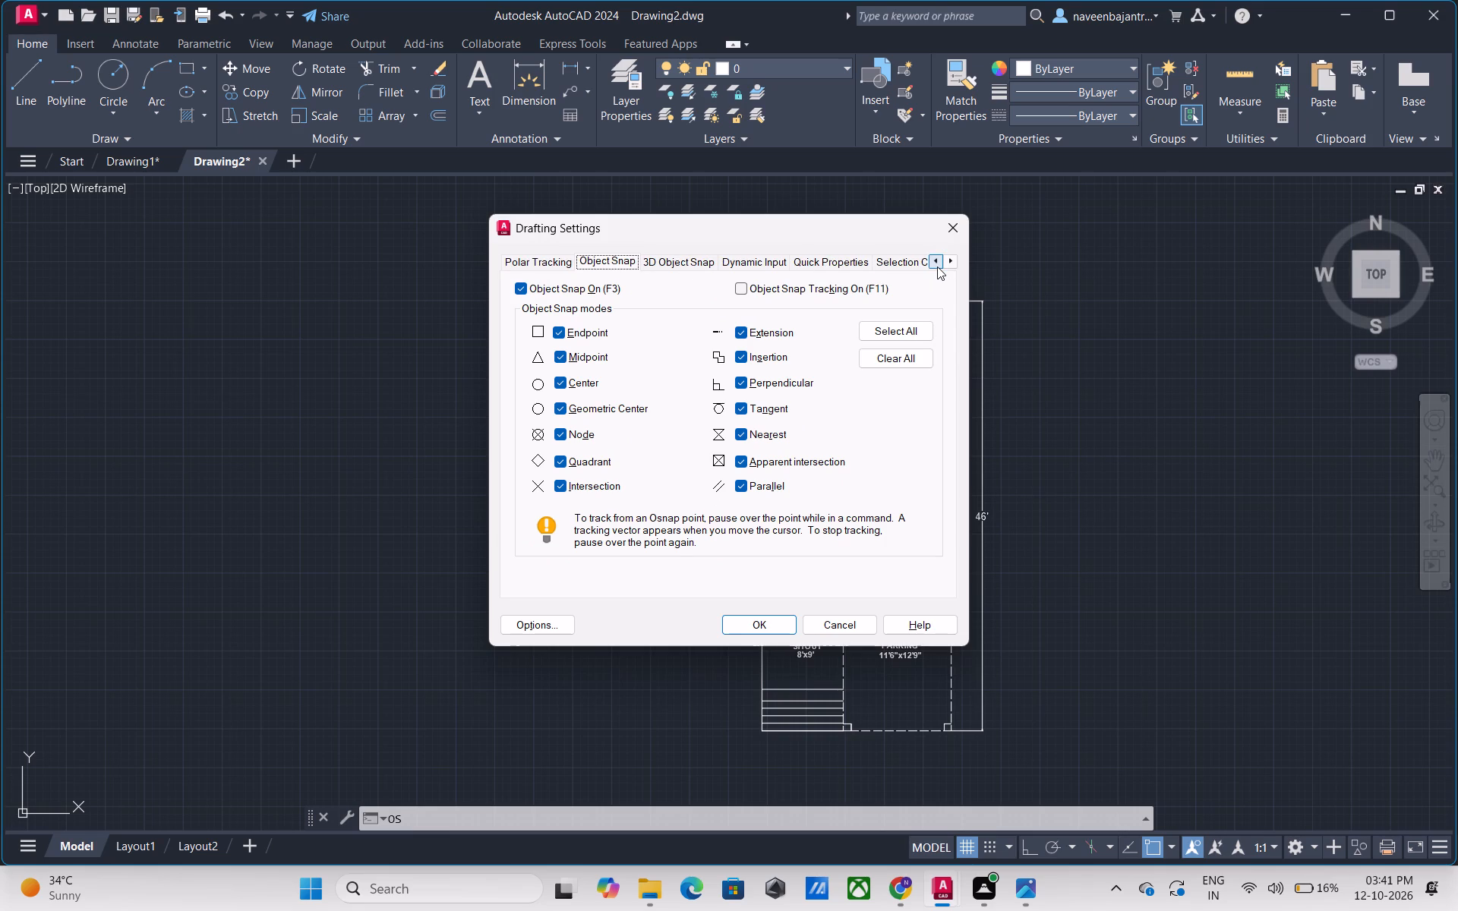
{"action": "left_click", "coordinate": [937, 266]}
{"action": "left_click", "coordinate": [937, 266]}
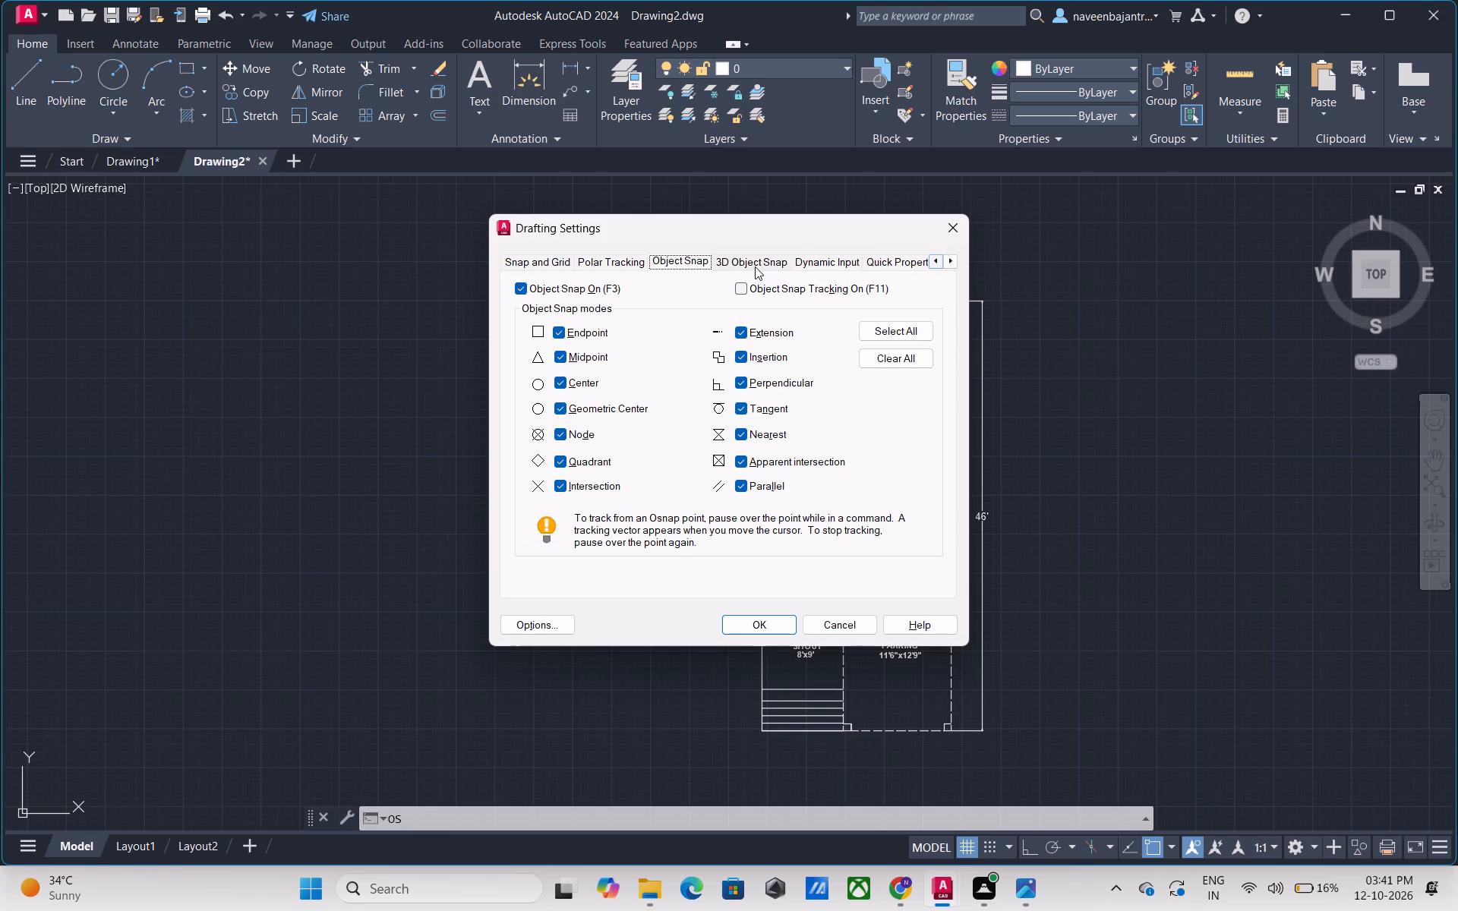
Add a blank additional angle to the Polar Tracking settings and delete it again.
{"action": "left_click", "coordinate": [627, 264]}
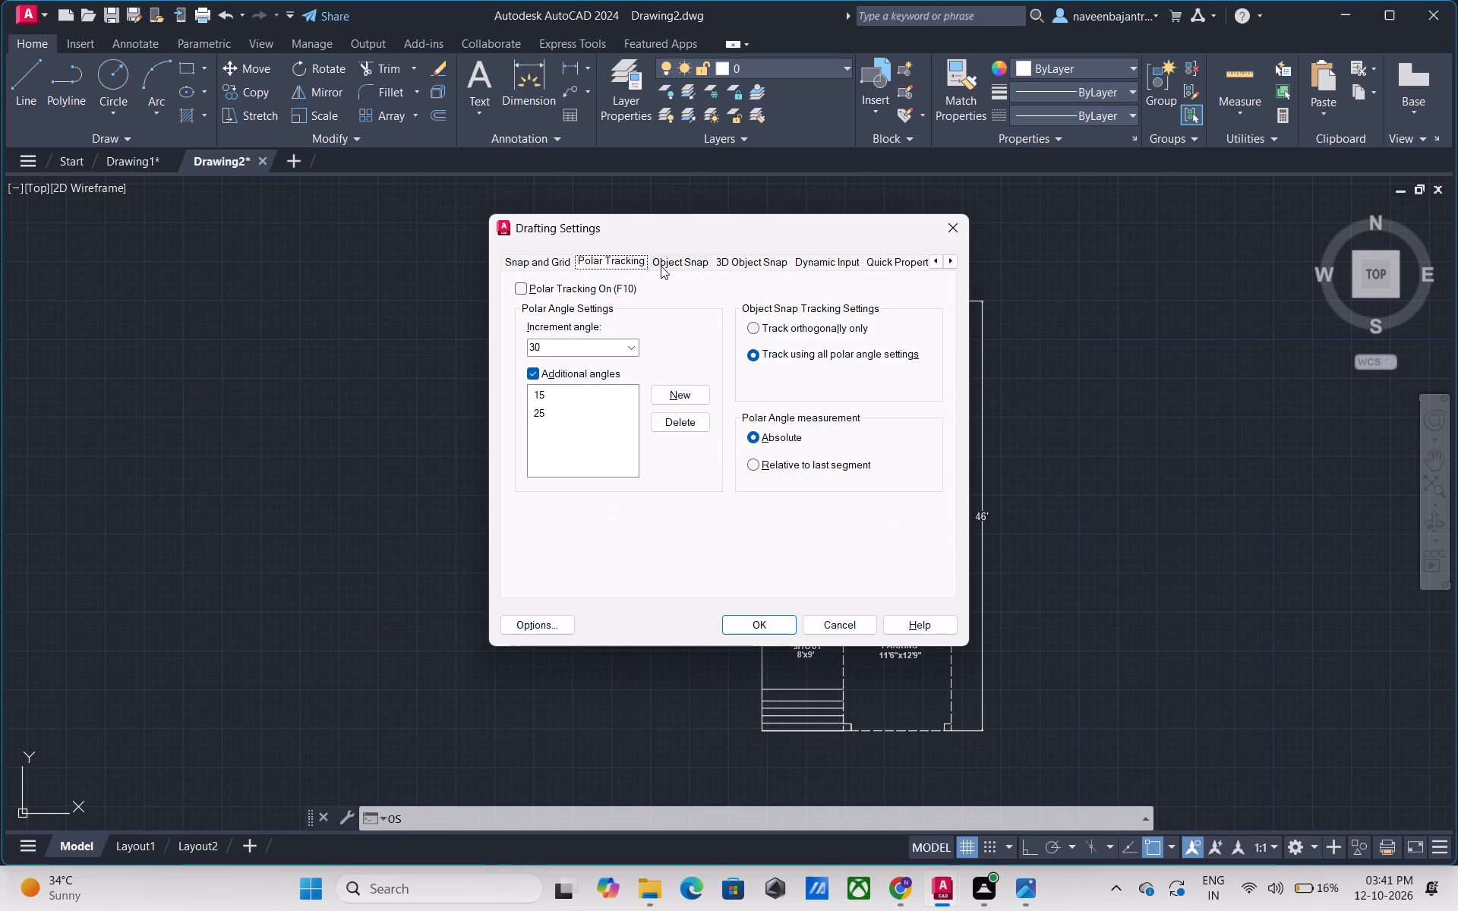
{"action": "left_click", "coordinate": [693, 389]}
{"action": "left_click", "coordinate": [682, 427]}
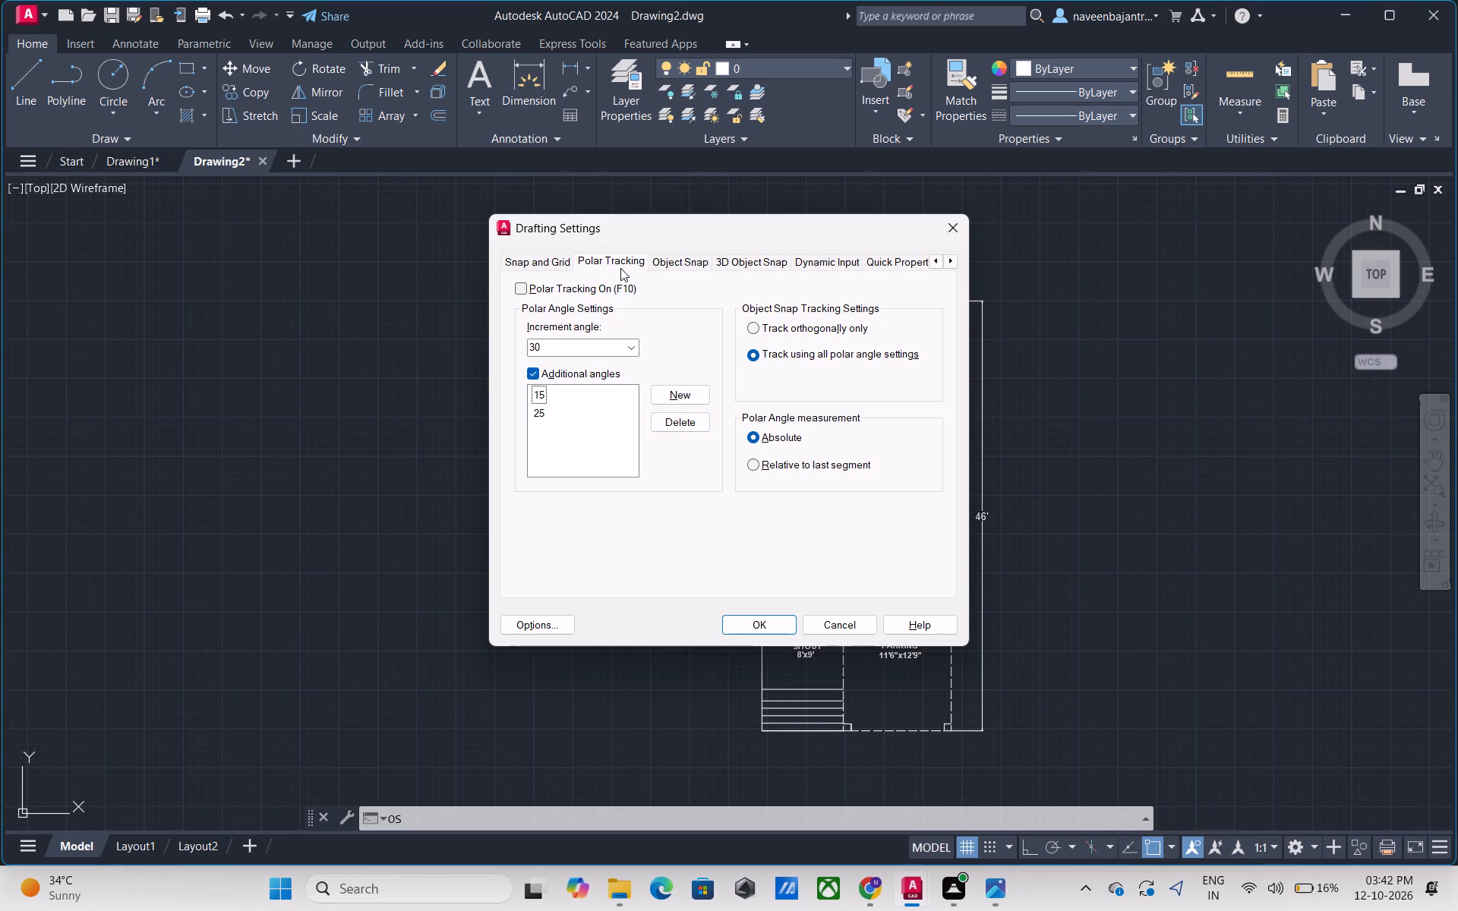
Recheck the Object Snap, Polar Tracking and Snap and Grid settings, and close Drafting Settings without saving.
{"action": "left_click", "coordinate": [670, 265]}
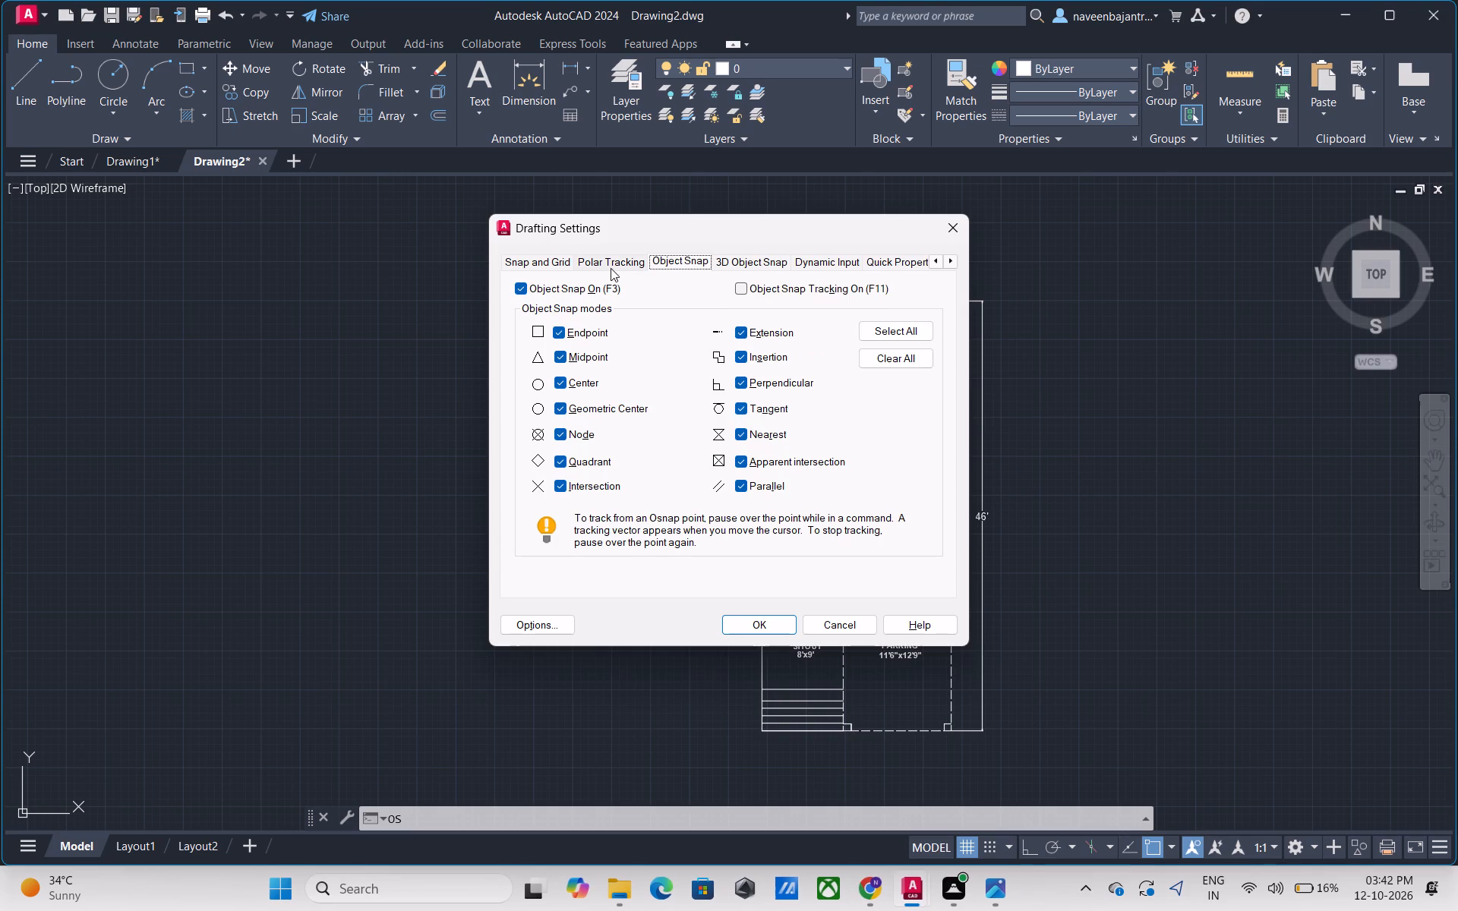
{"action": "left_click", "coordinate": [592, 265]}
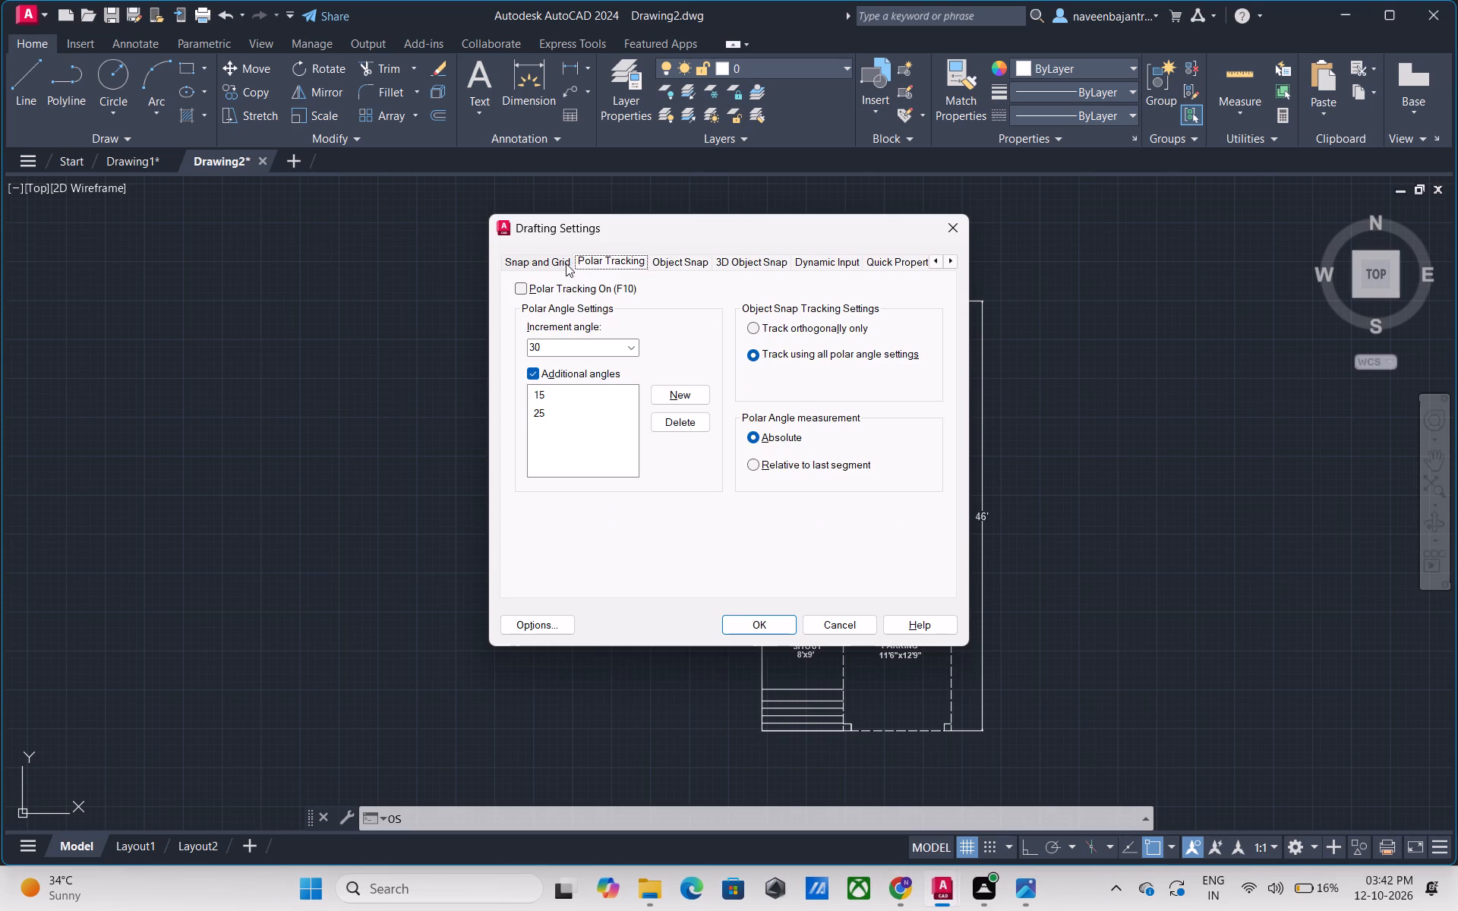
{"action": "left_click", "coordinate": [561, 263]}
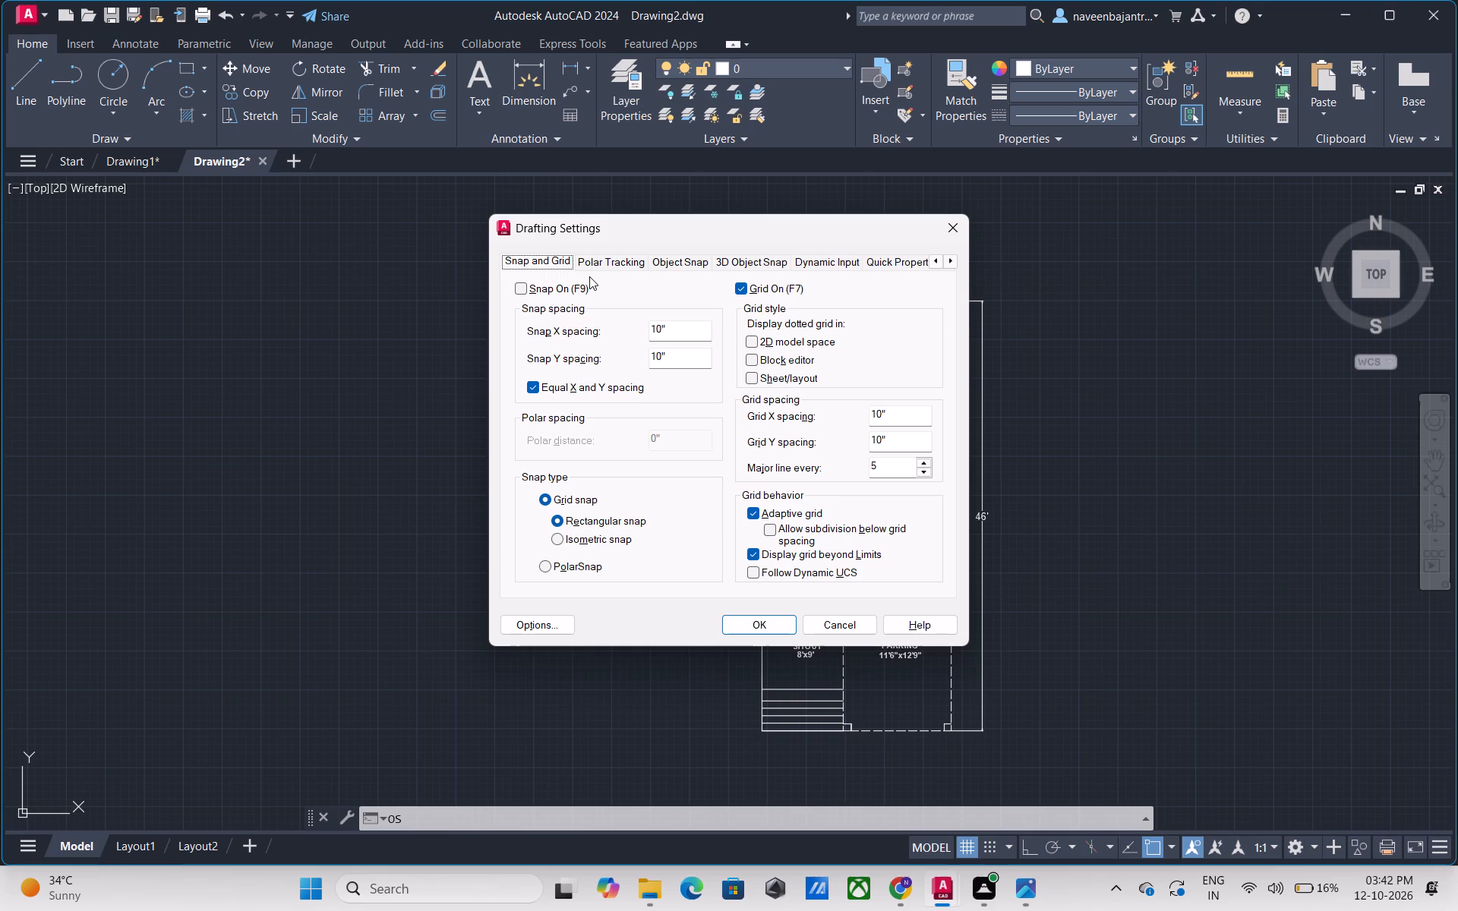
{"action": "left_click", "coordinate": [857, 623]}
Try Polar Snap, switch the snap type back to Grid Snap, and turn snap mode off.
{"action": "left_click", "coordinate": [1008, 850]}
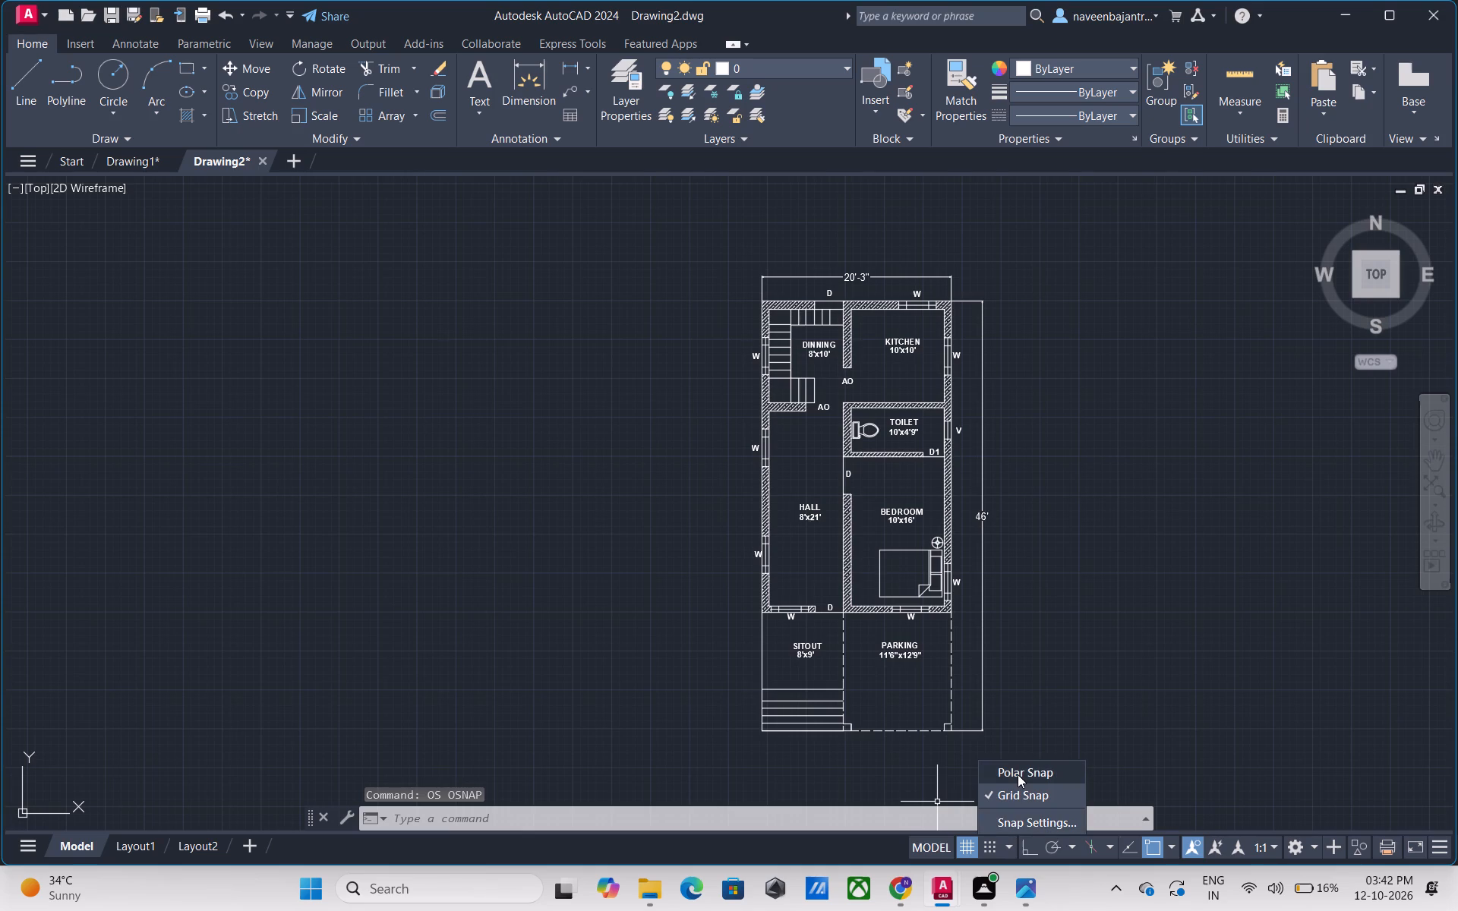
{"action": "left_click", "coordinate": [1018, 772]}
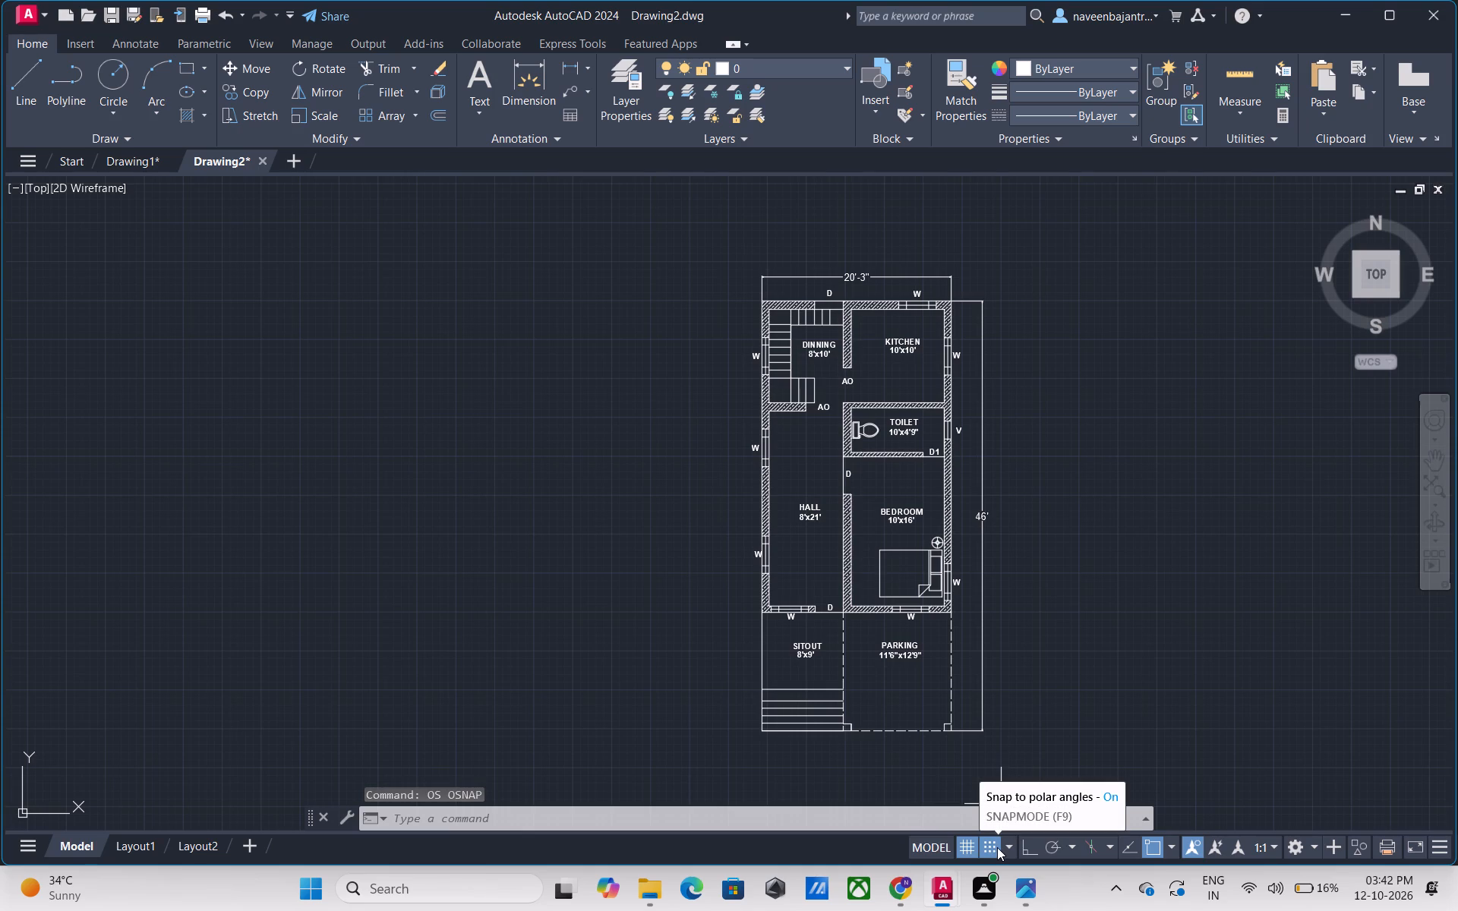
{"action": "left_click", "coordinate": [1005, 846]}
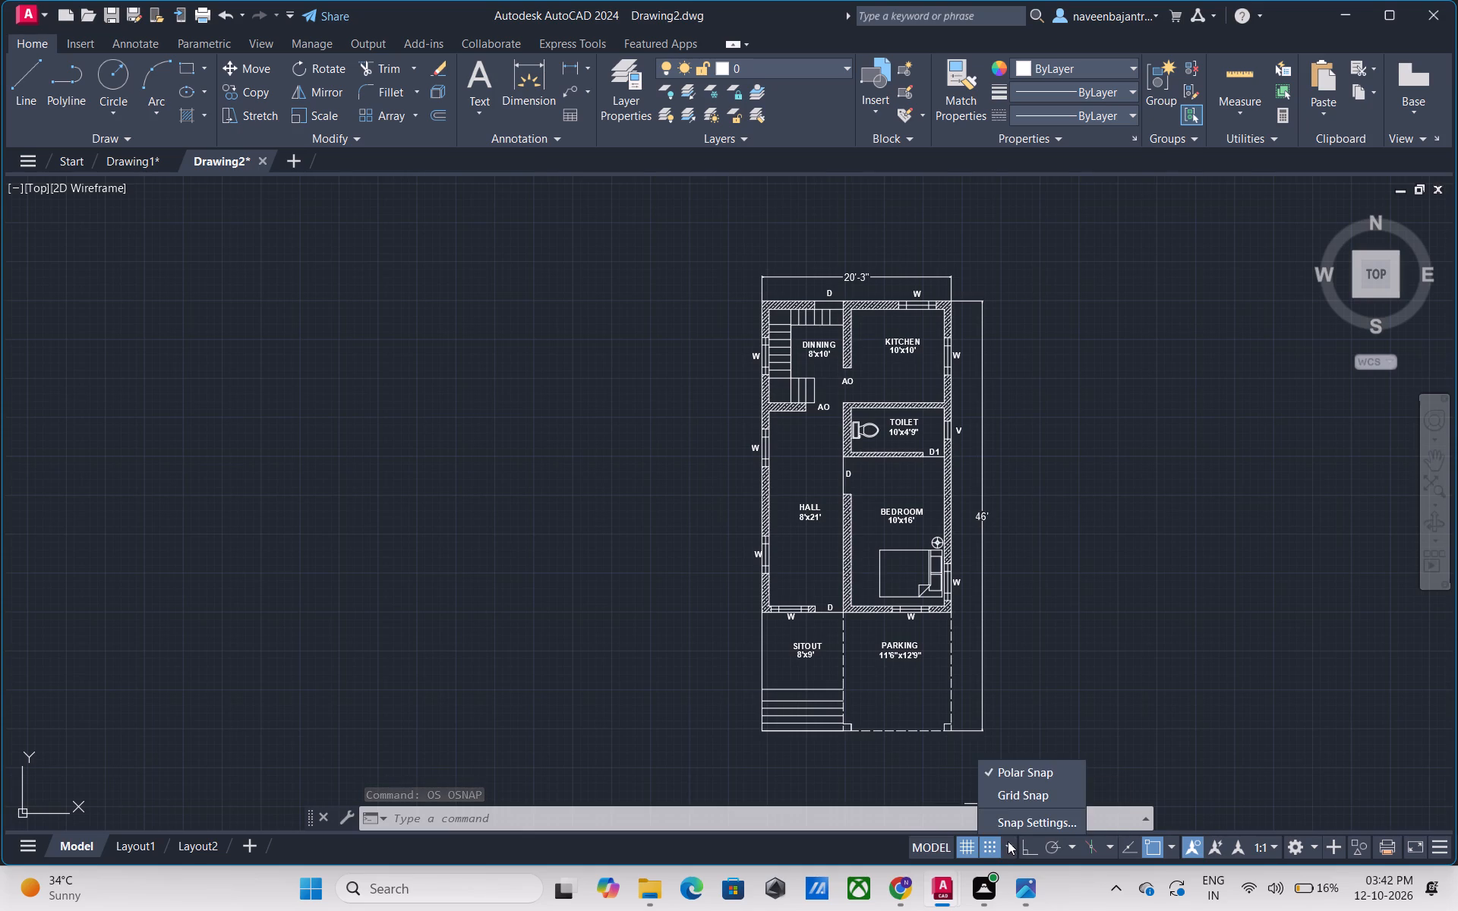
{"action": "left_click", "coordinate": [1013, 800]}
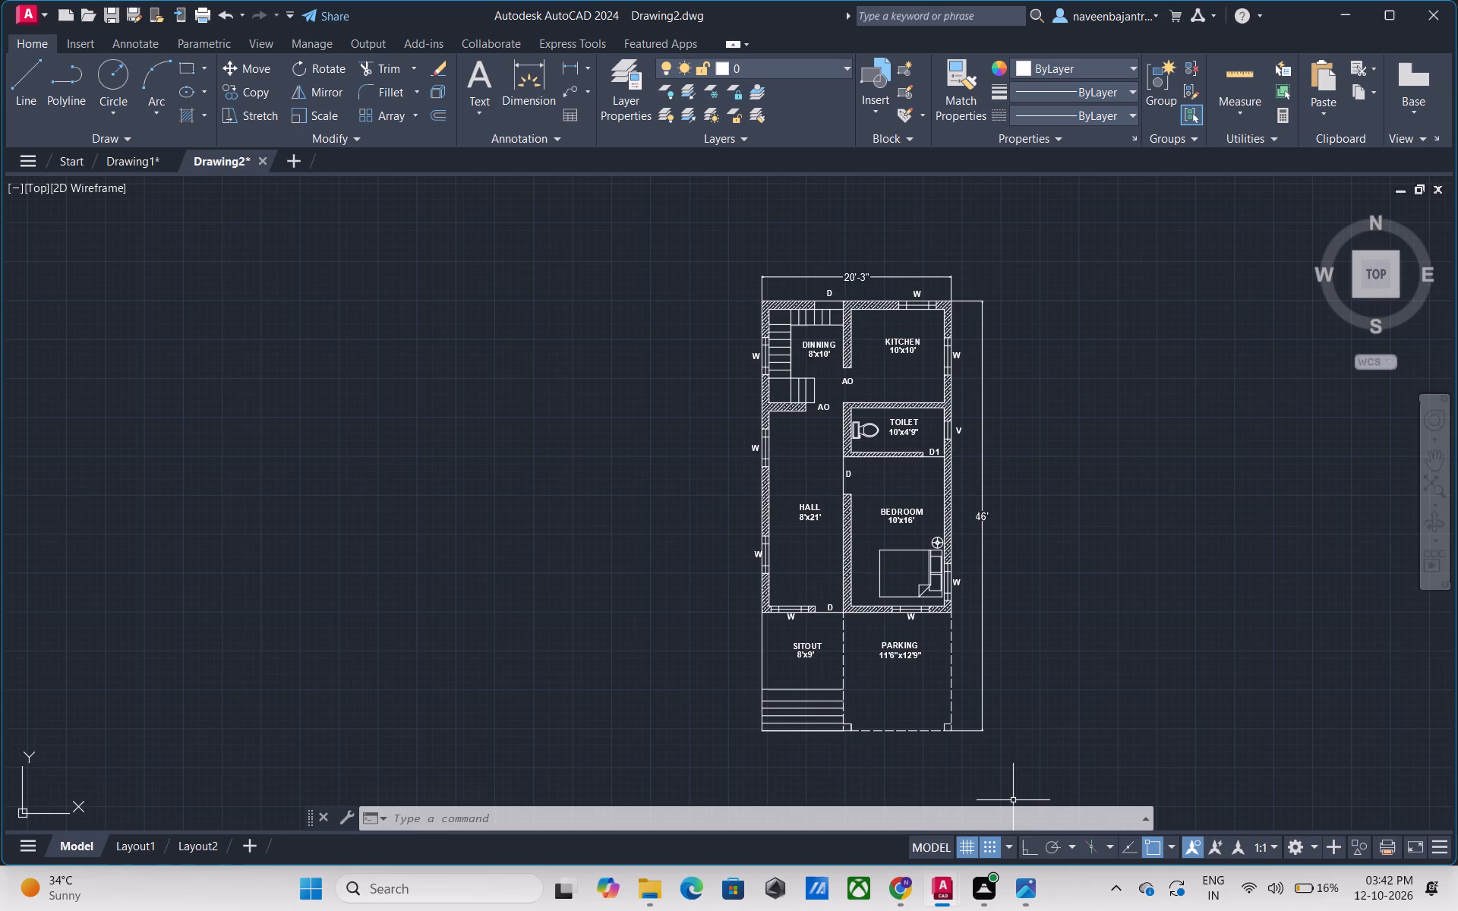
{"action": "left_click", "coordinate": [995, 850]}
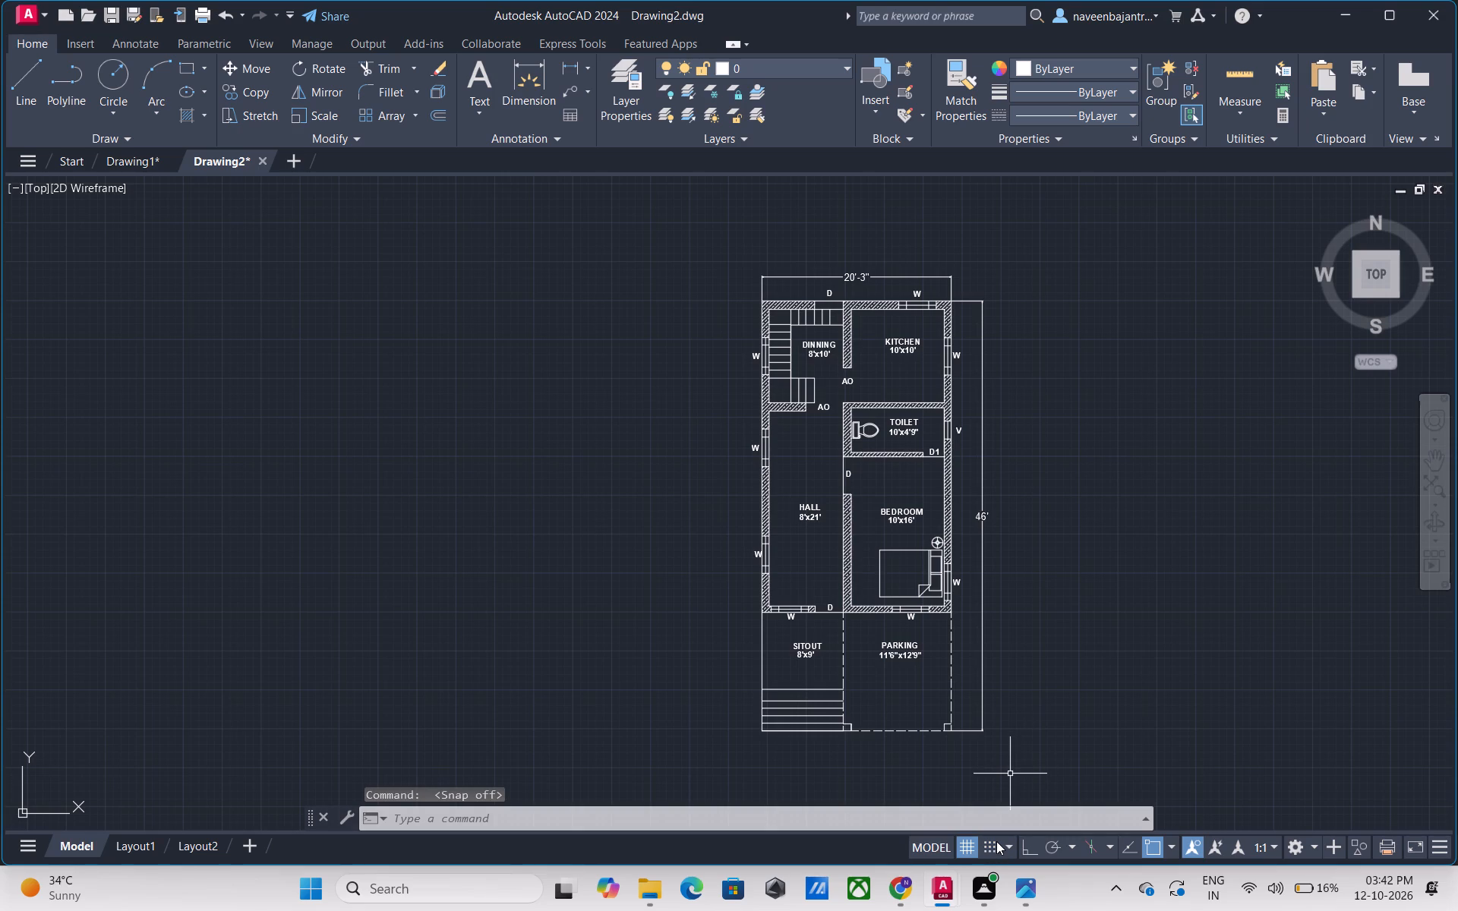
Recolour both lines of the DINNING room label text to Blue and close the text editor.
{"action": "middle_click_drag", "start_coordinate": [1027, 587], "coordinate": [958, 554]}
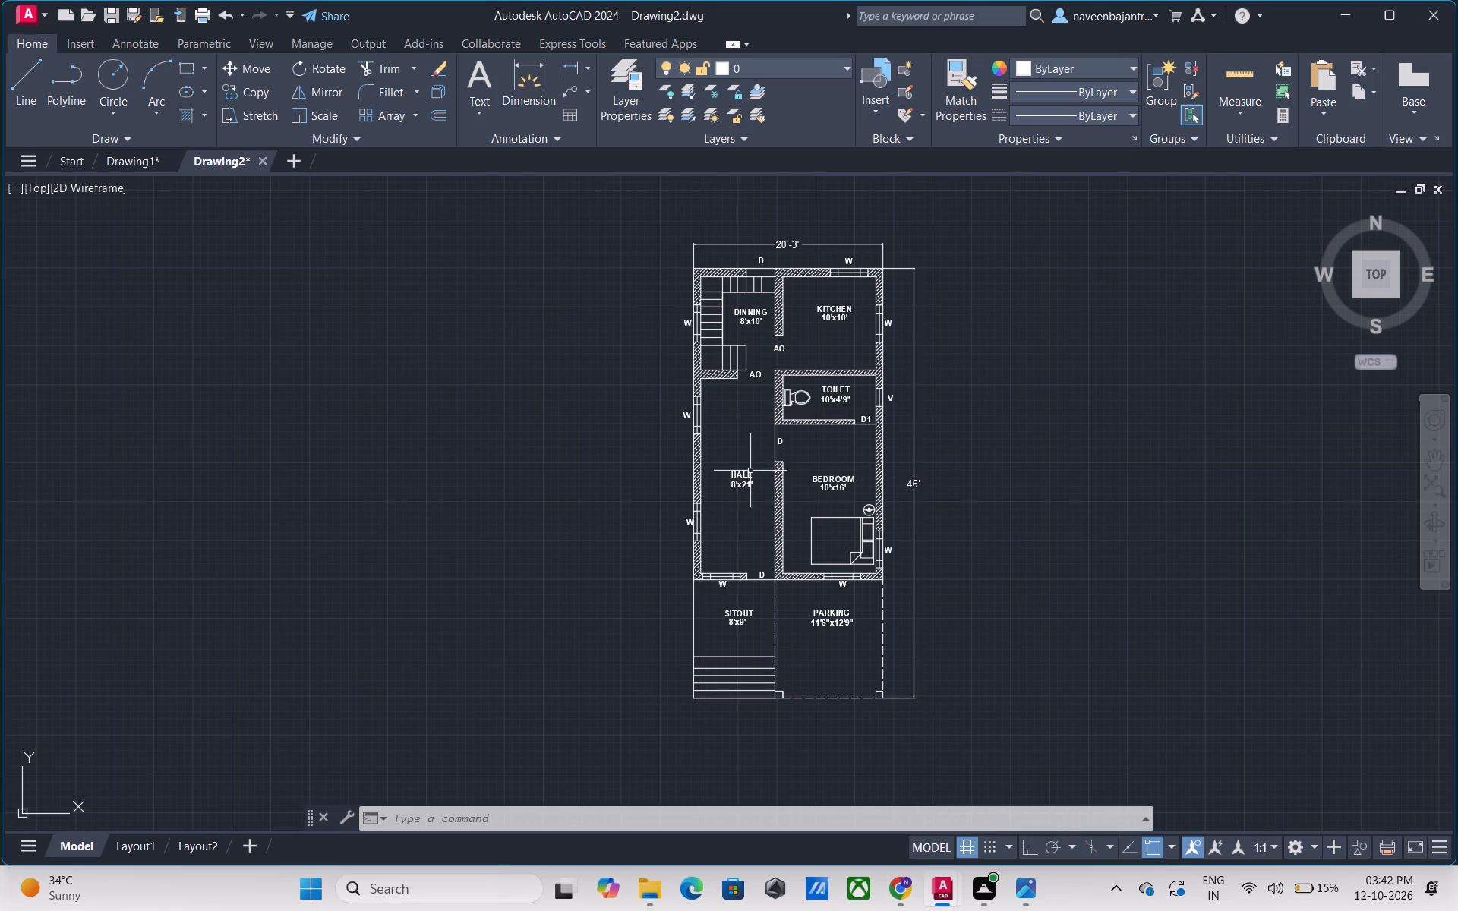
{"action": "scroll", "coordinate": [743, 474], "scroll_direction": "up", "scroll_amount": 2}
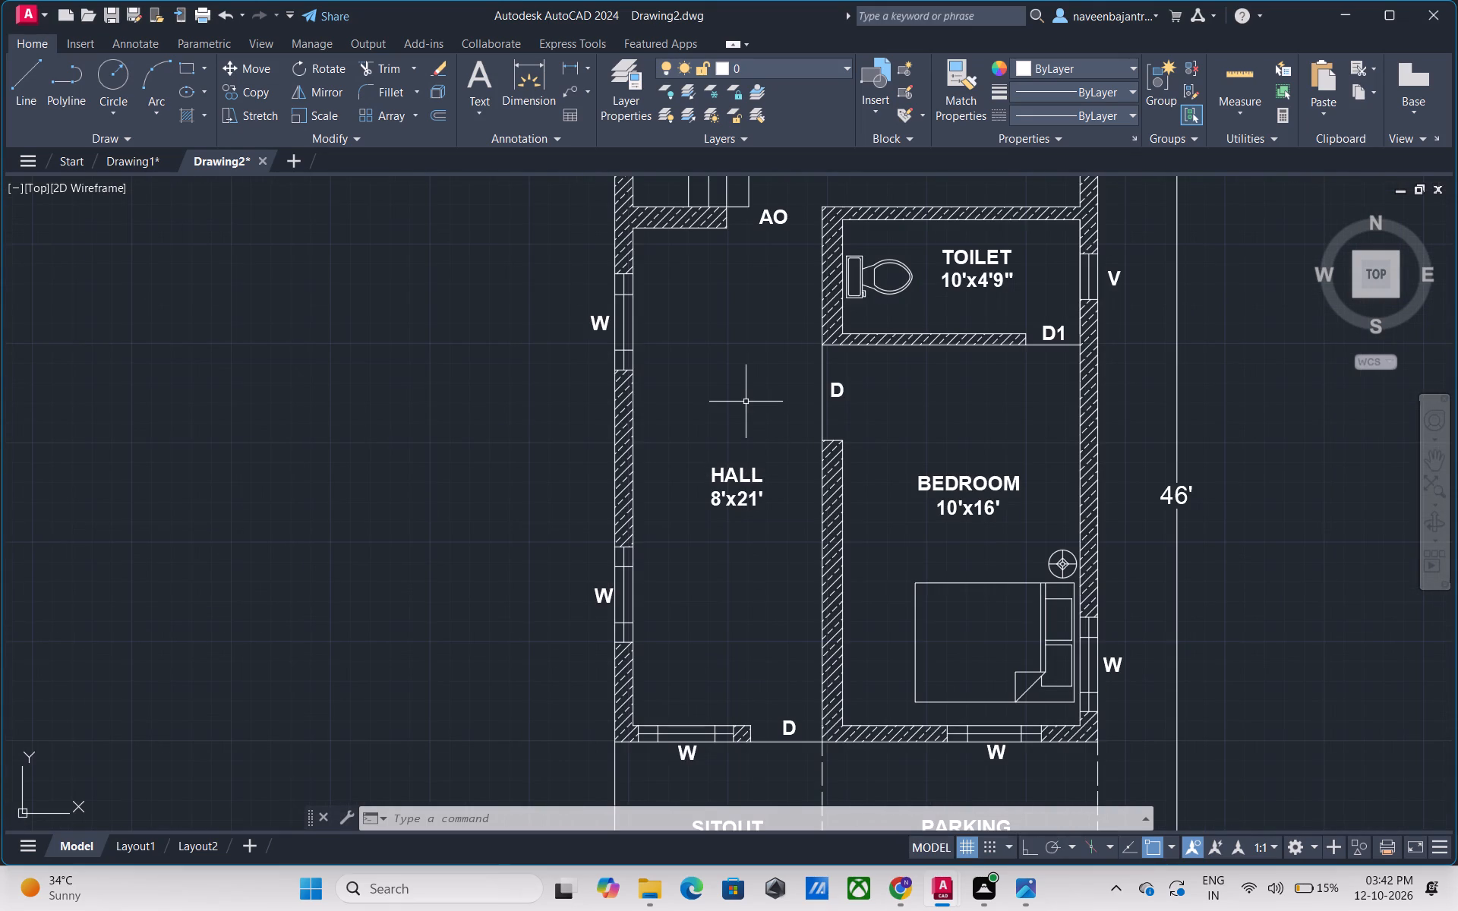
{"action": "middle_click_drag", "start_coordinate": [746, 401], "coordinate": [708, 455]}
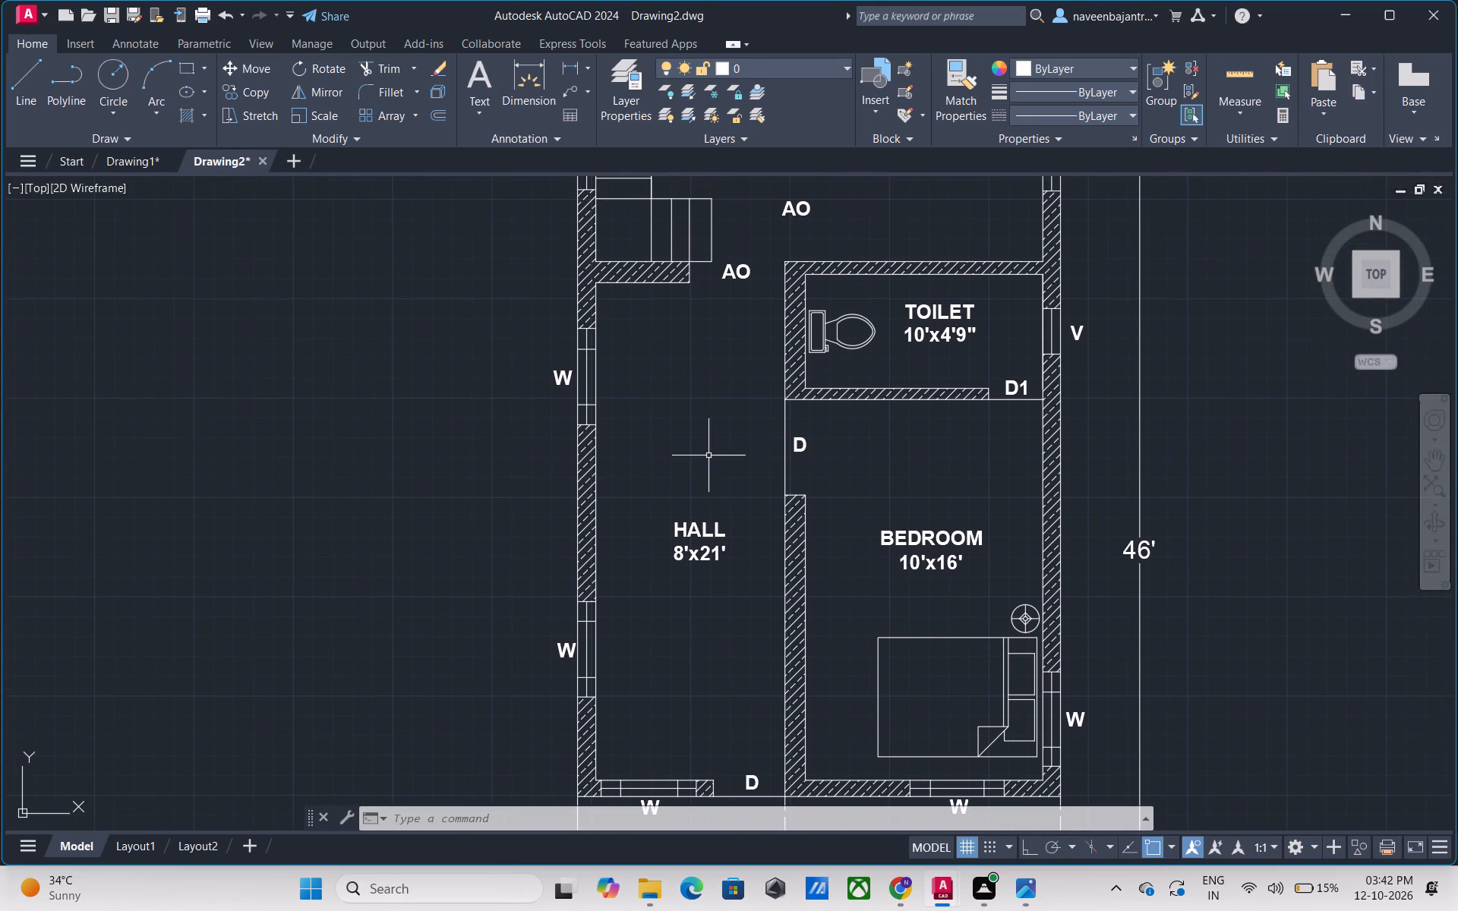
{"action": "scroll", "coordinate": [708, 455], "scroll_direction": "down", "scroll_amount": 1}
{"action": "middle_click_drag", "start_coordinate": [708, 455], "coordinate": [678, 469]}
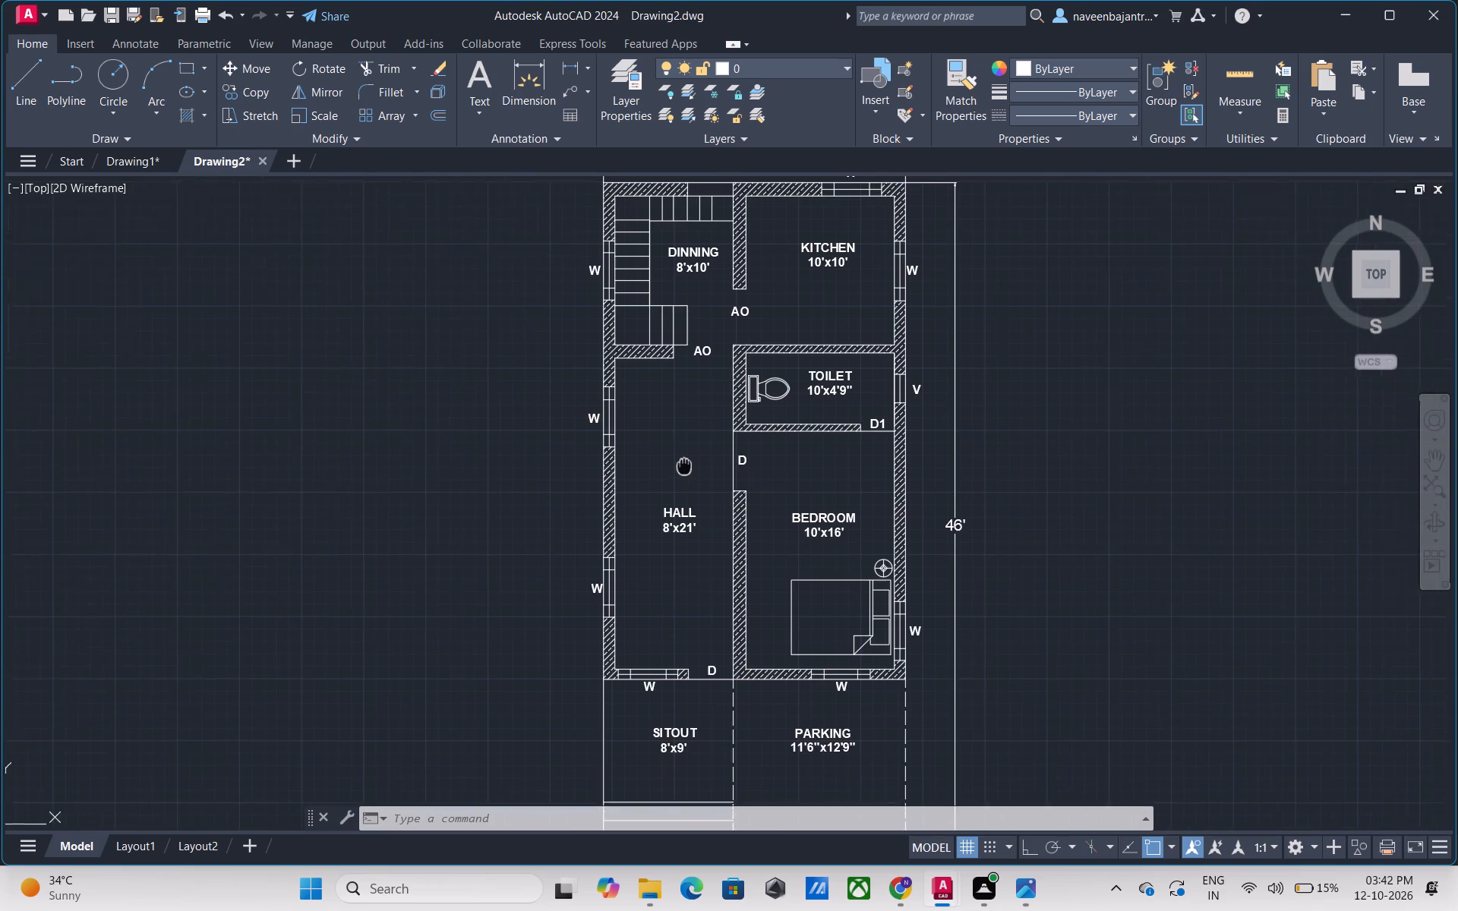
{"action": "middle_click_drag", "start_coordinate": [678, 469], "coordinate": [652, 487]}
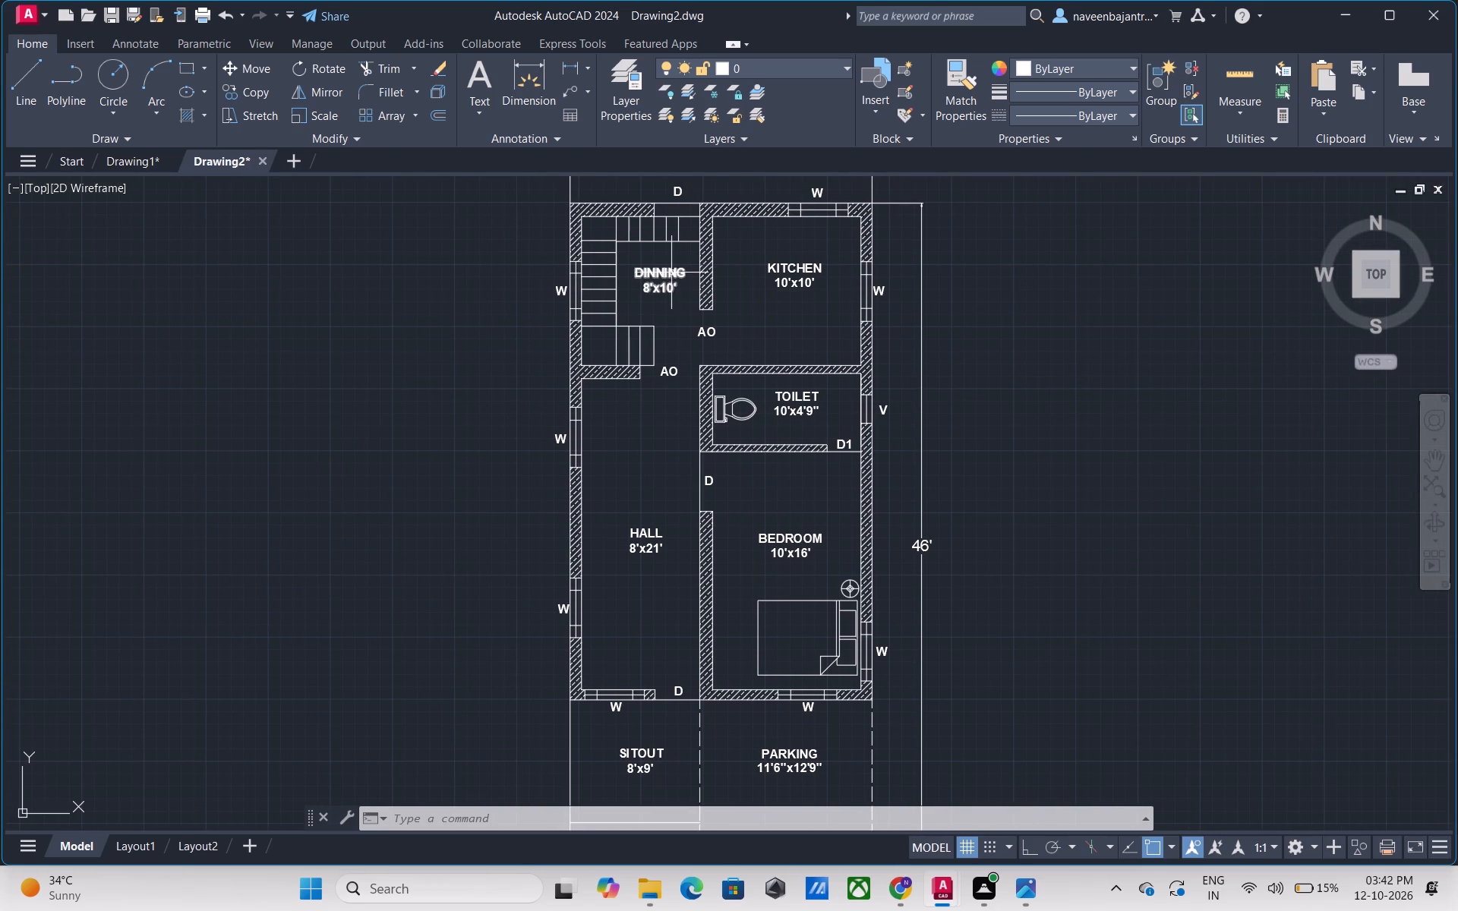
{"action": "double_click", "coordinate": [667, 274]}
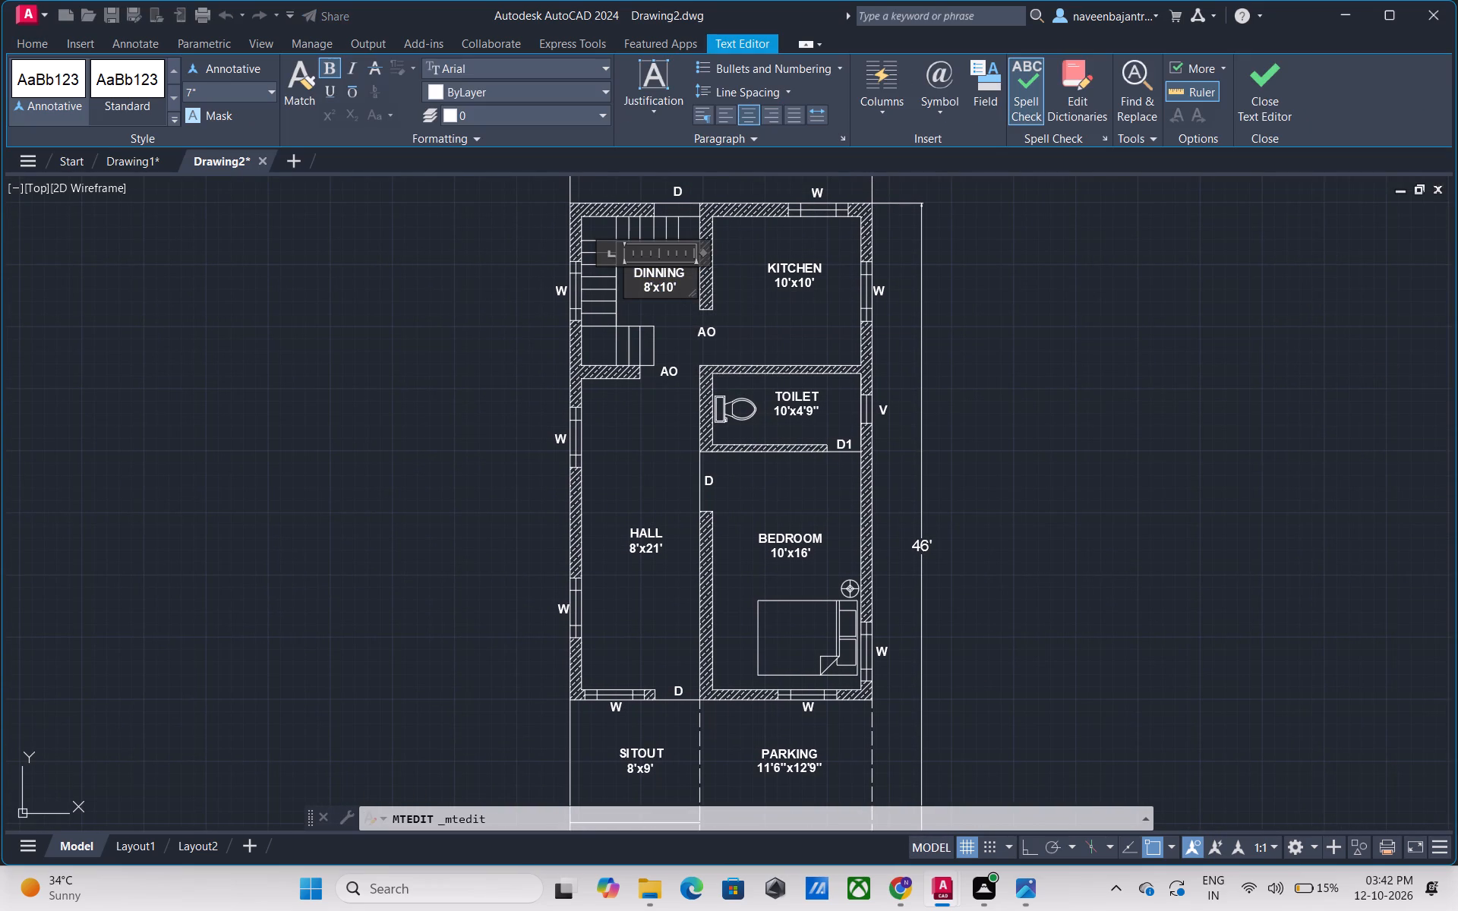
{"action": "left_click_drag", "start_coordinate": [683, 287], "coordinate": [627, 272]}
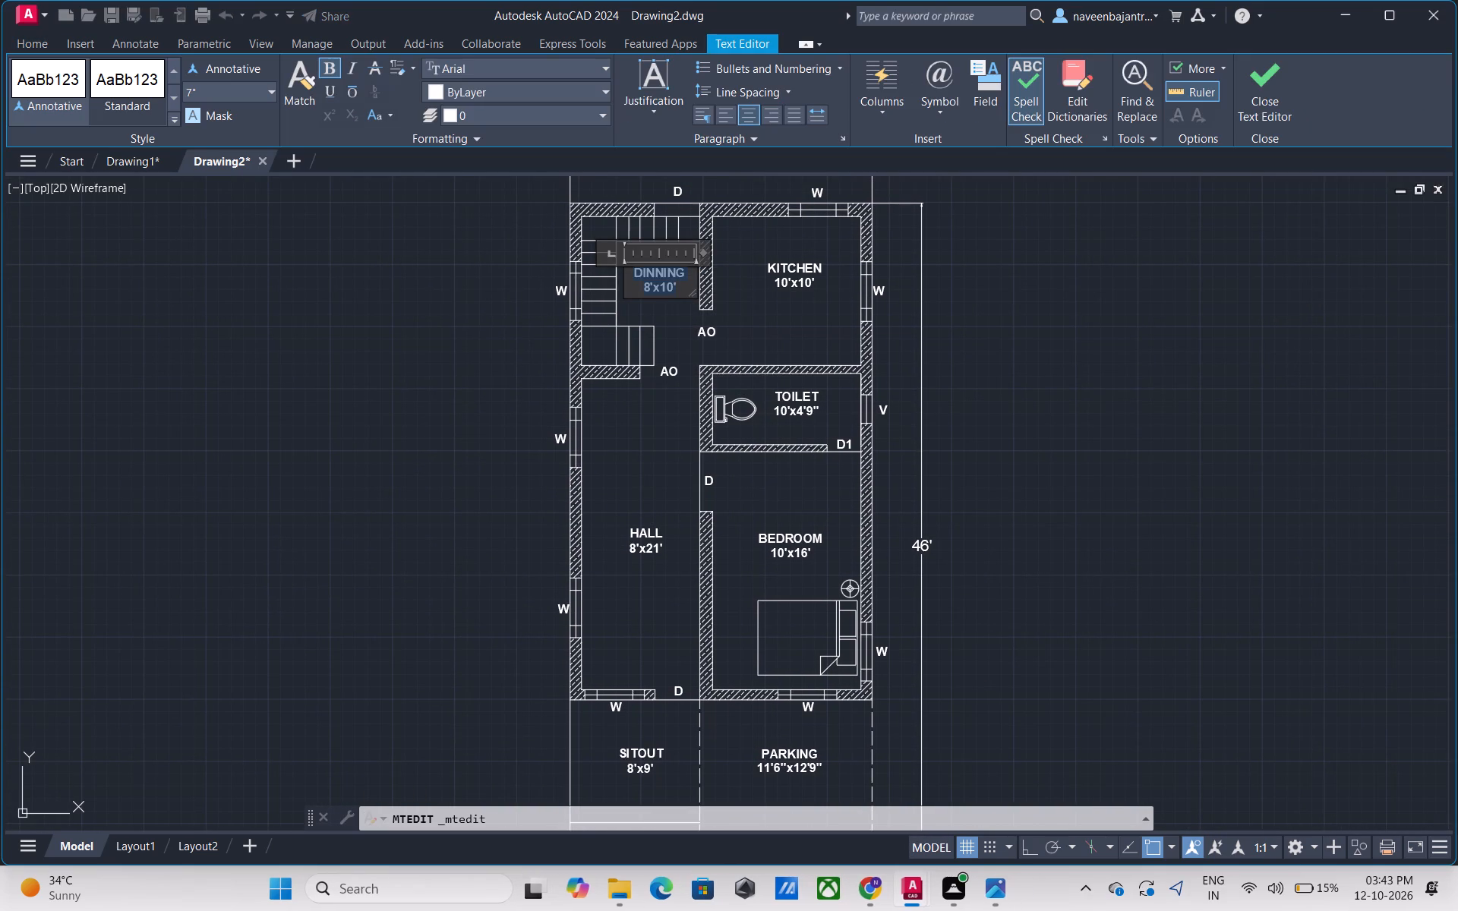
{"action": "left_click", "coordinate": [433, 90]}
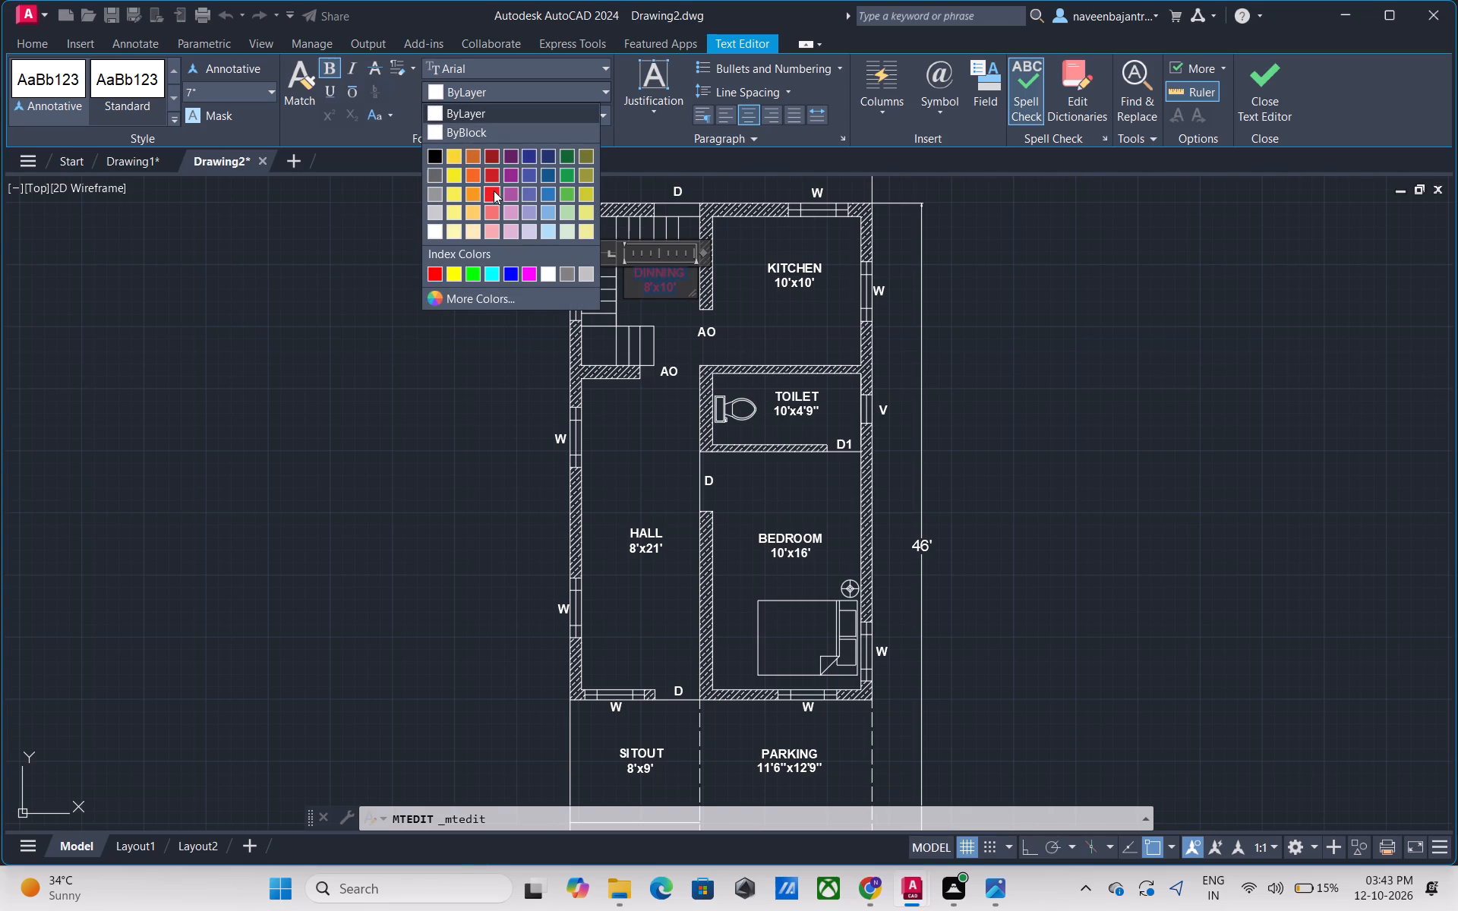
{"action": "left_click", "coordinate": [512, 271]}
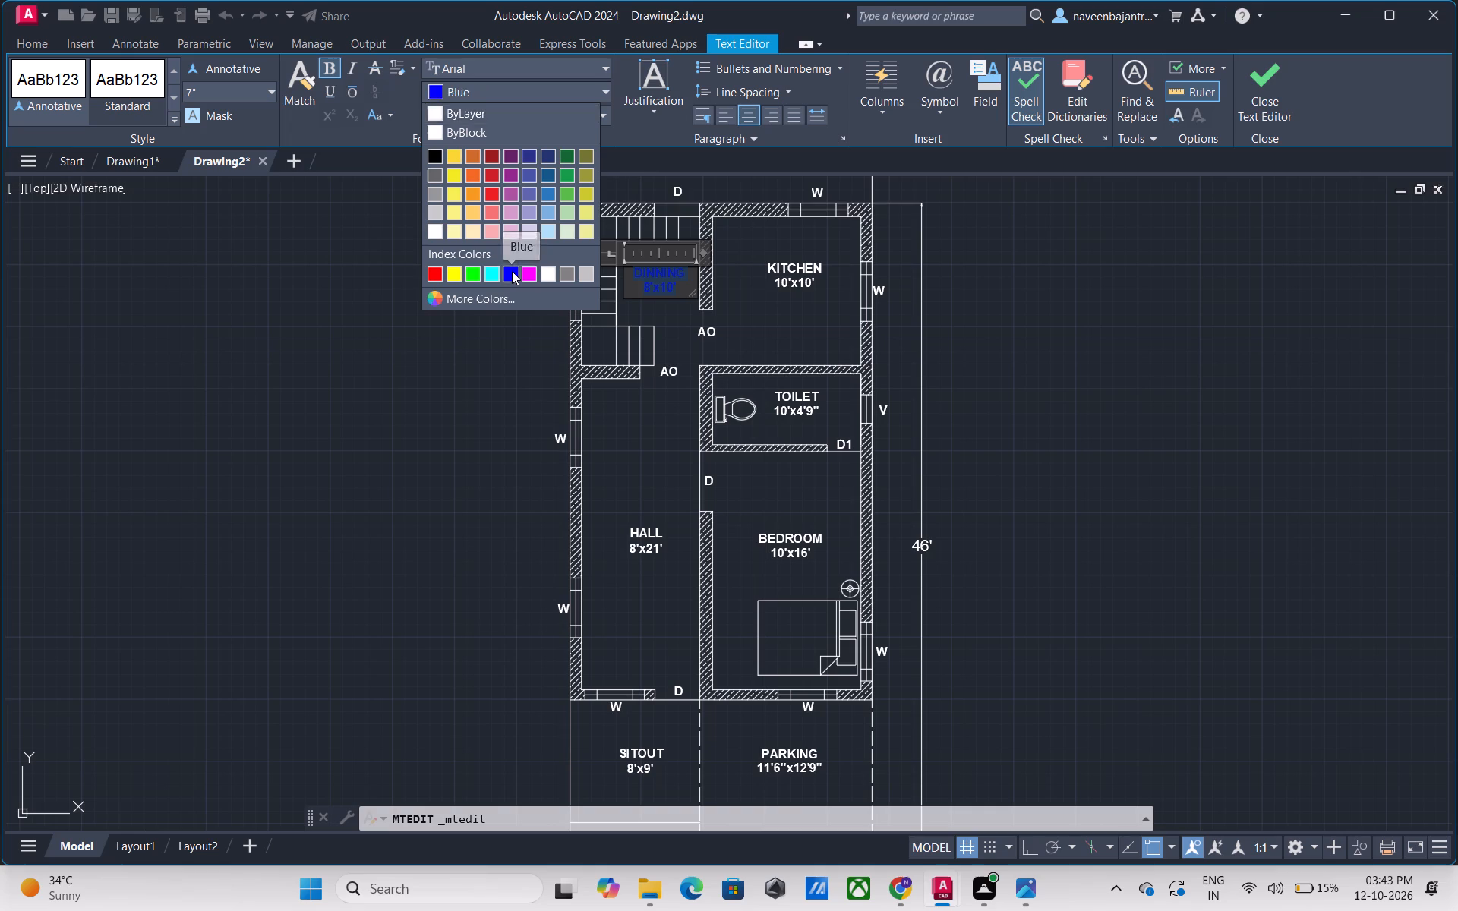
{"action": "left_click", "coordinate": [1241, 115]}
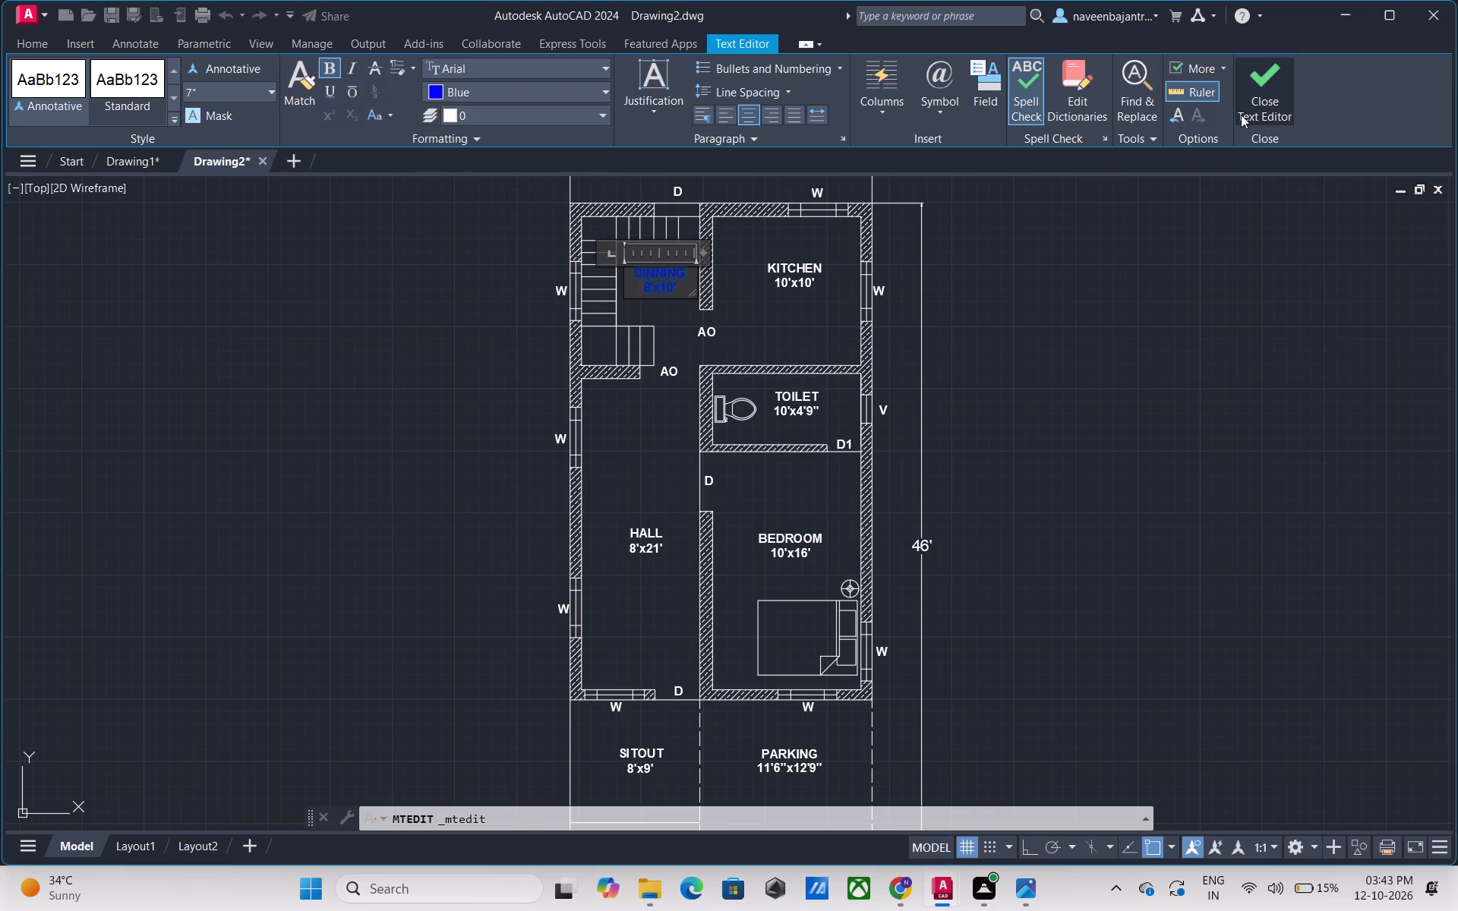
Recolour both lines of the KITCHEN room label text to Blue and close the text editor.
{"action": "double_click", "coordinate": [811, 283]}
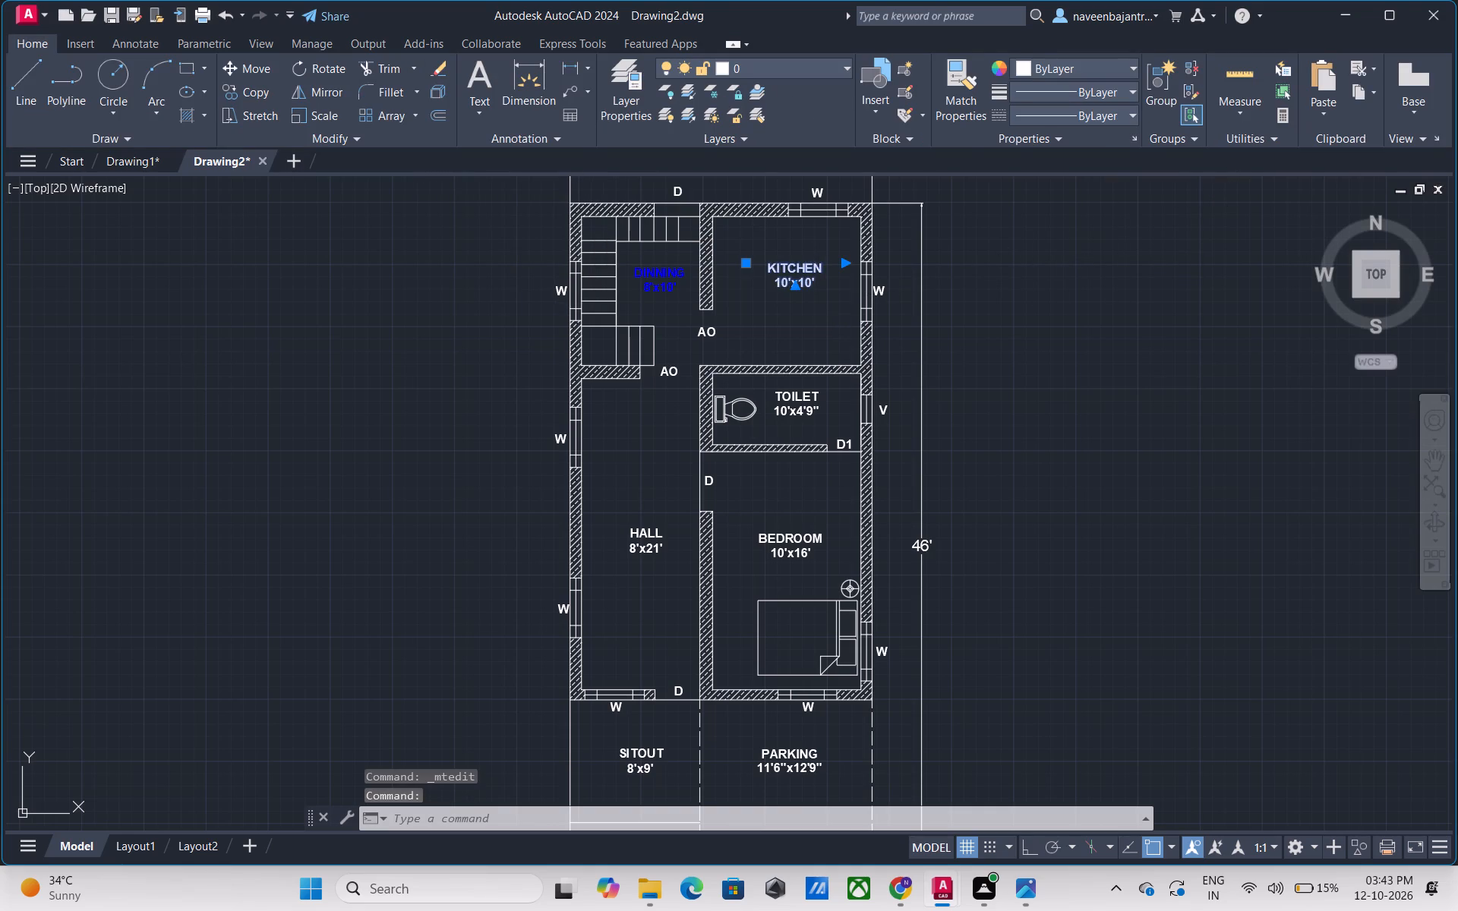
{"action": "left_click_drag", "start_coordinate": [825, 282], "coordinate": [766, 273]}
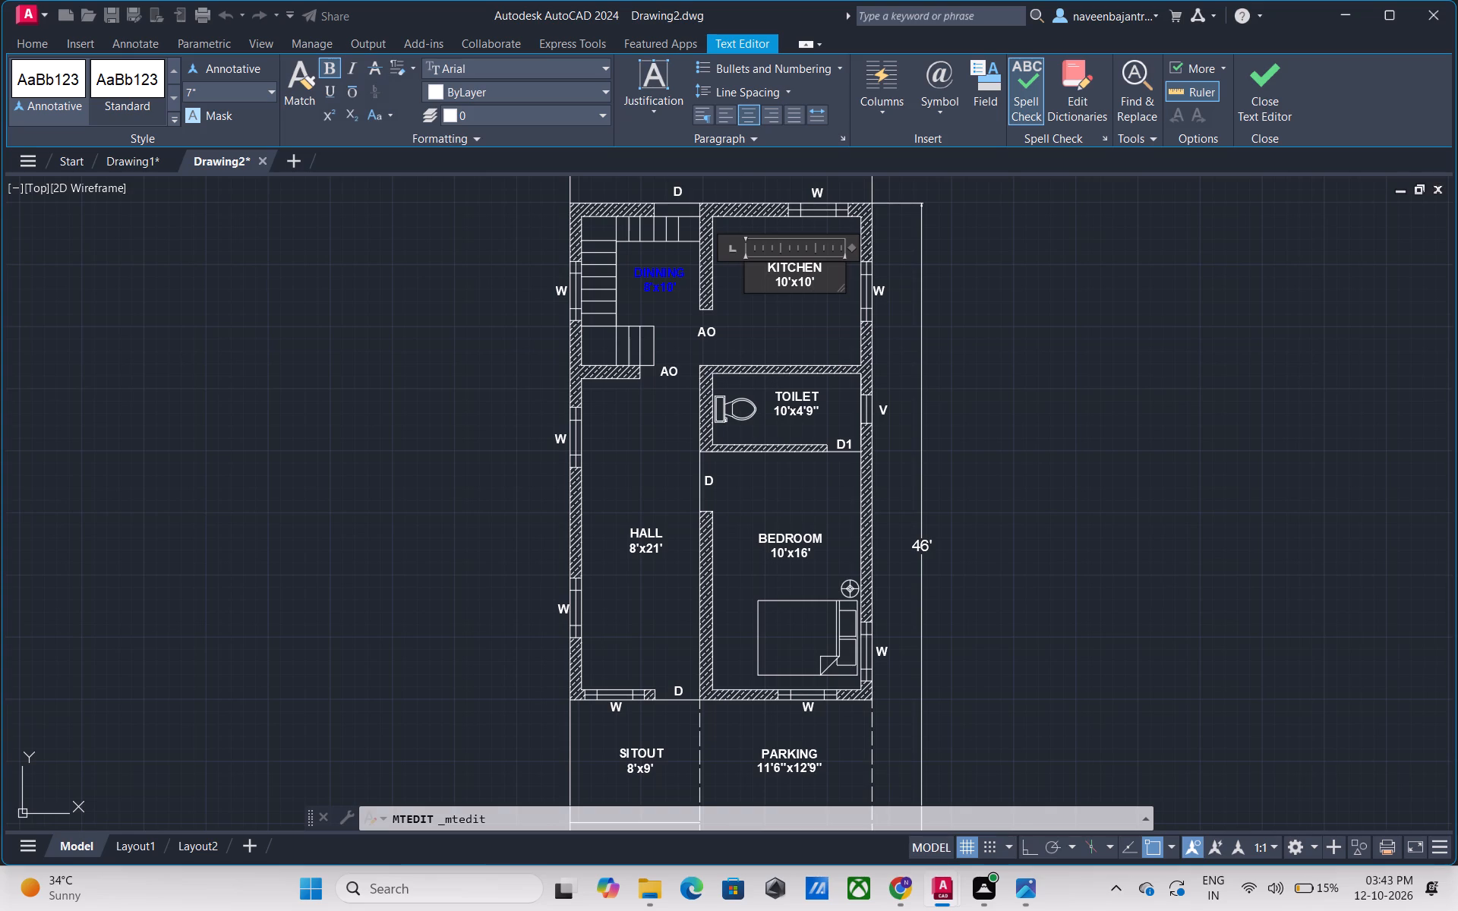
{"action": "left_click_drag", "start_coordinate": [766, 273], "coordinate": [762, 271]}
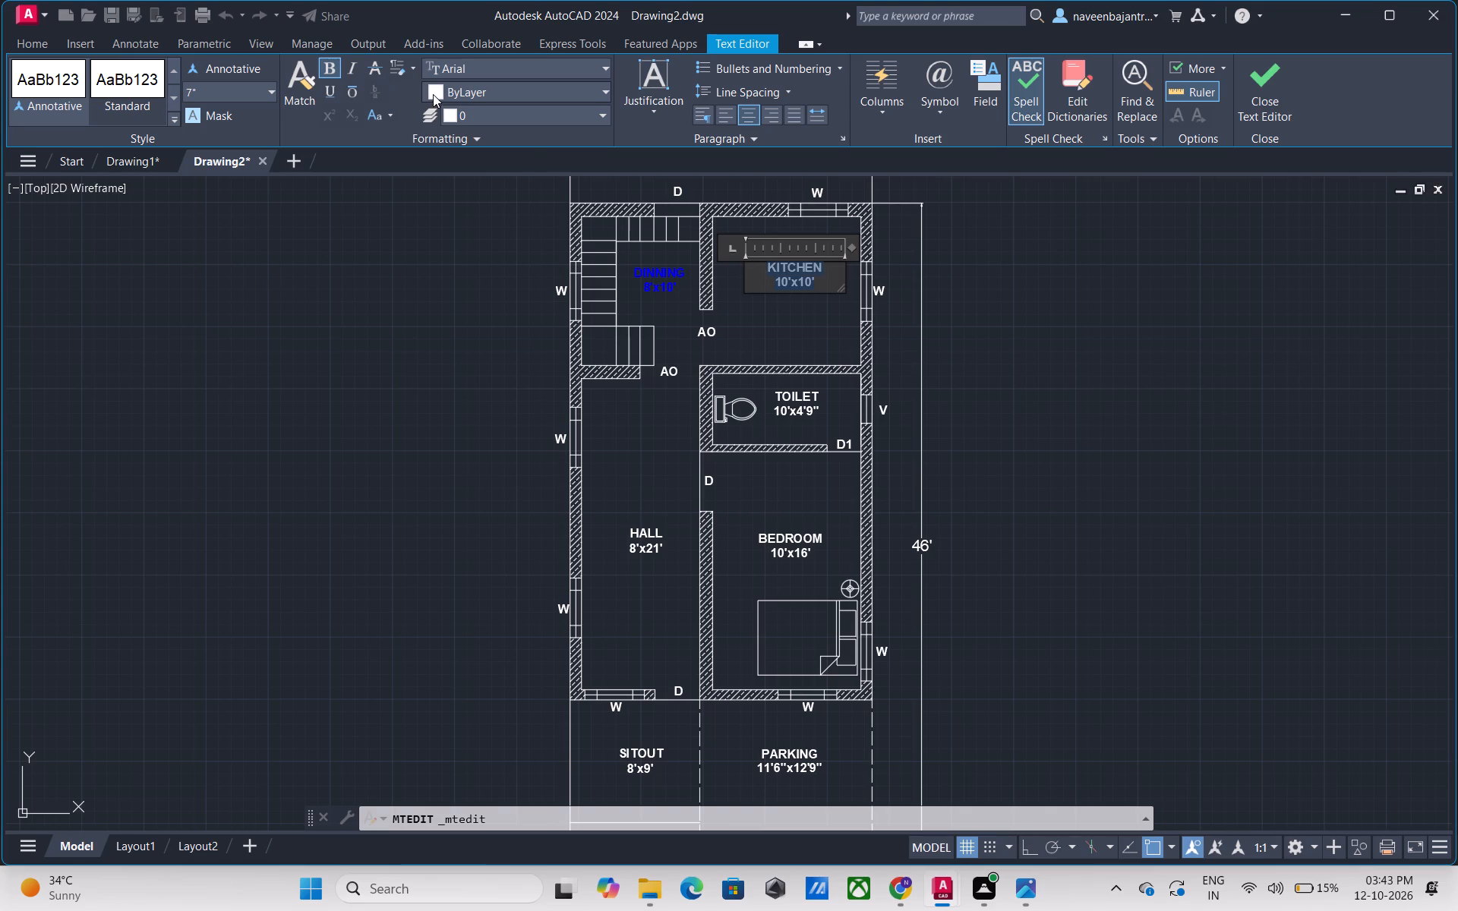
{"action": "left_click", "coordinate": [433, 94]}
{"action": "left_click", "coordinate": [514, 273]}
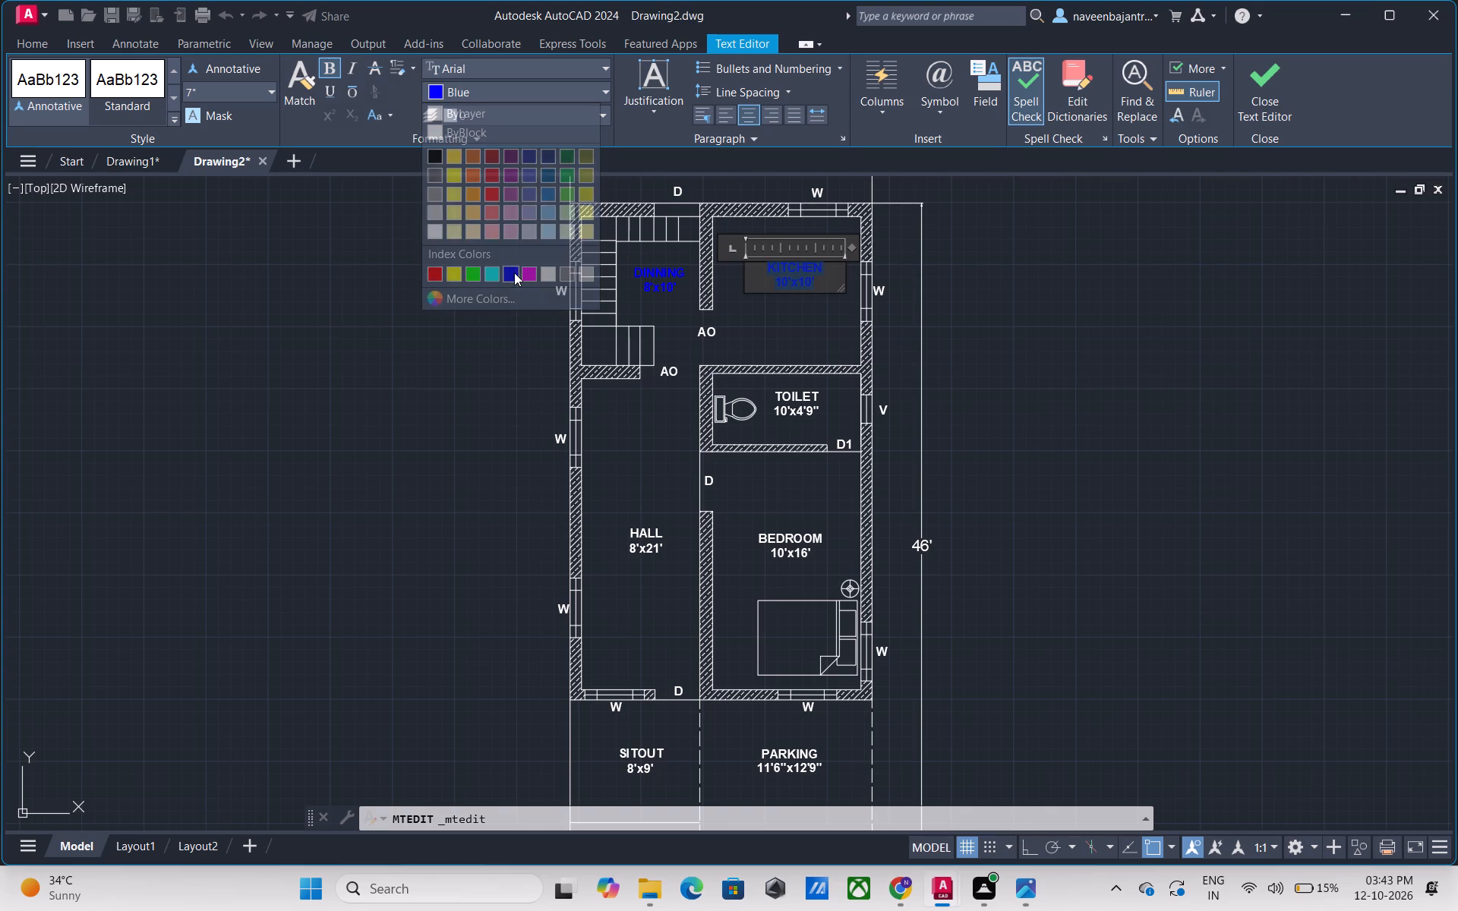
{"action": "left_click", "coordinate": [1270, 99]}
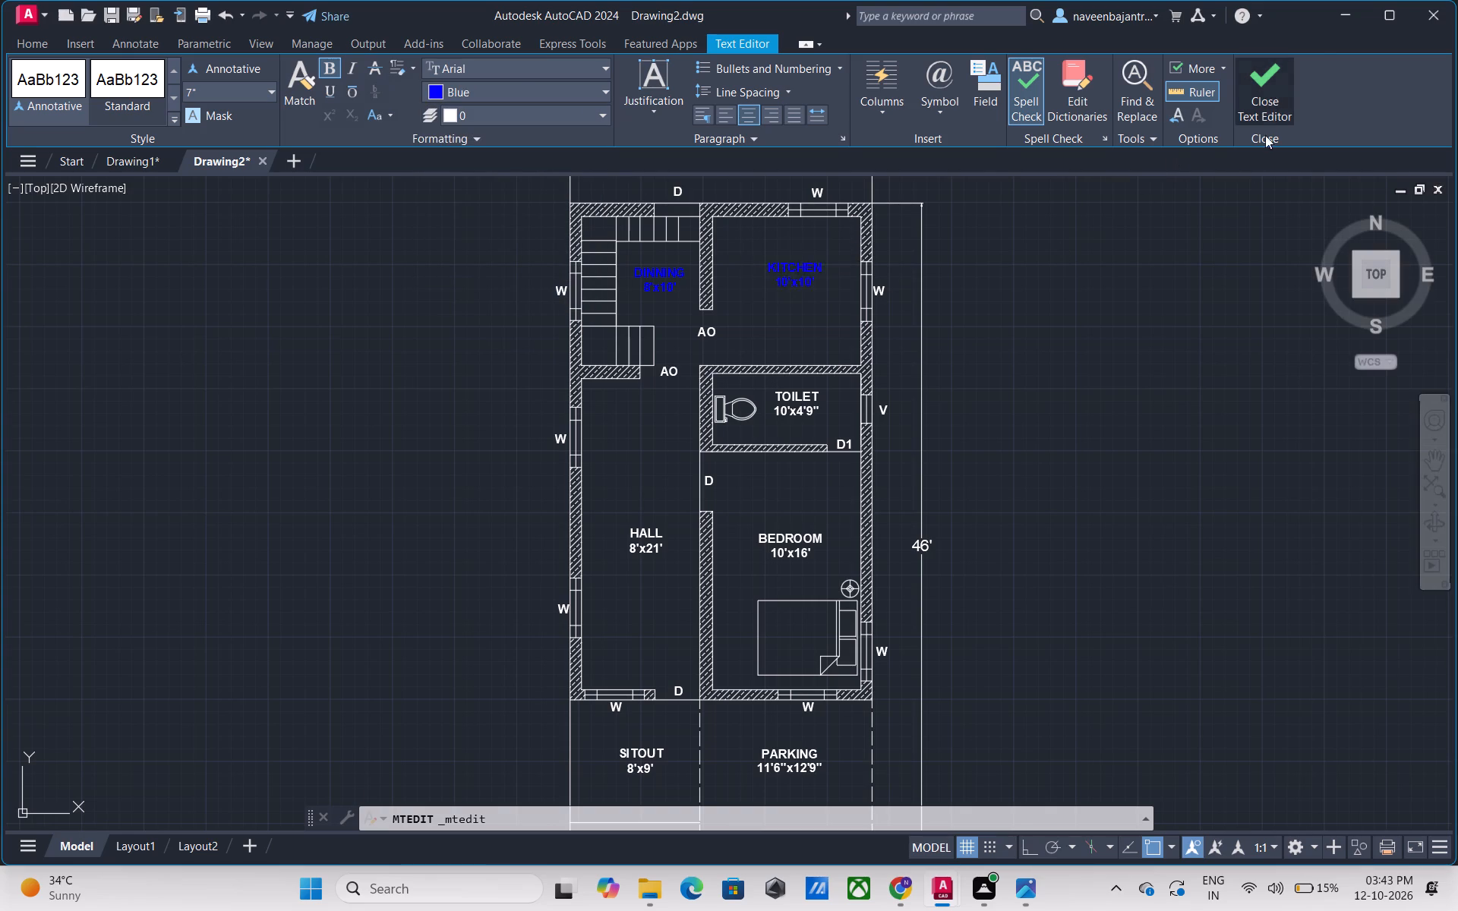
Recolour both lines of the HALL room label text to Blue and close the text editor.
{"action": "left_click", "coordinate": [649, 534]}
{"action": "left_click", "coordinate": [649, 534]}
{"action": "double_click", "coordinate": [657, 535]}
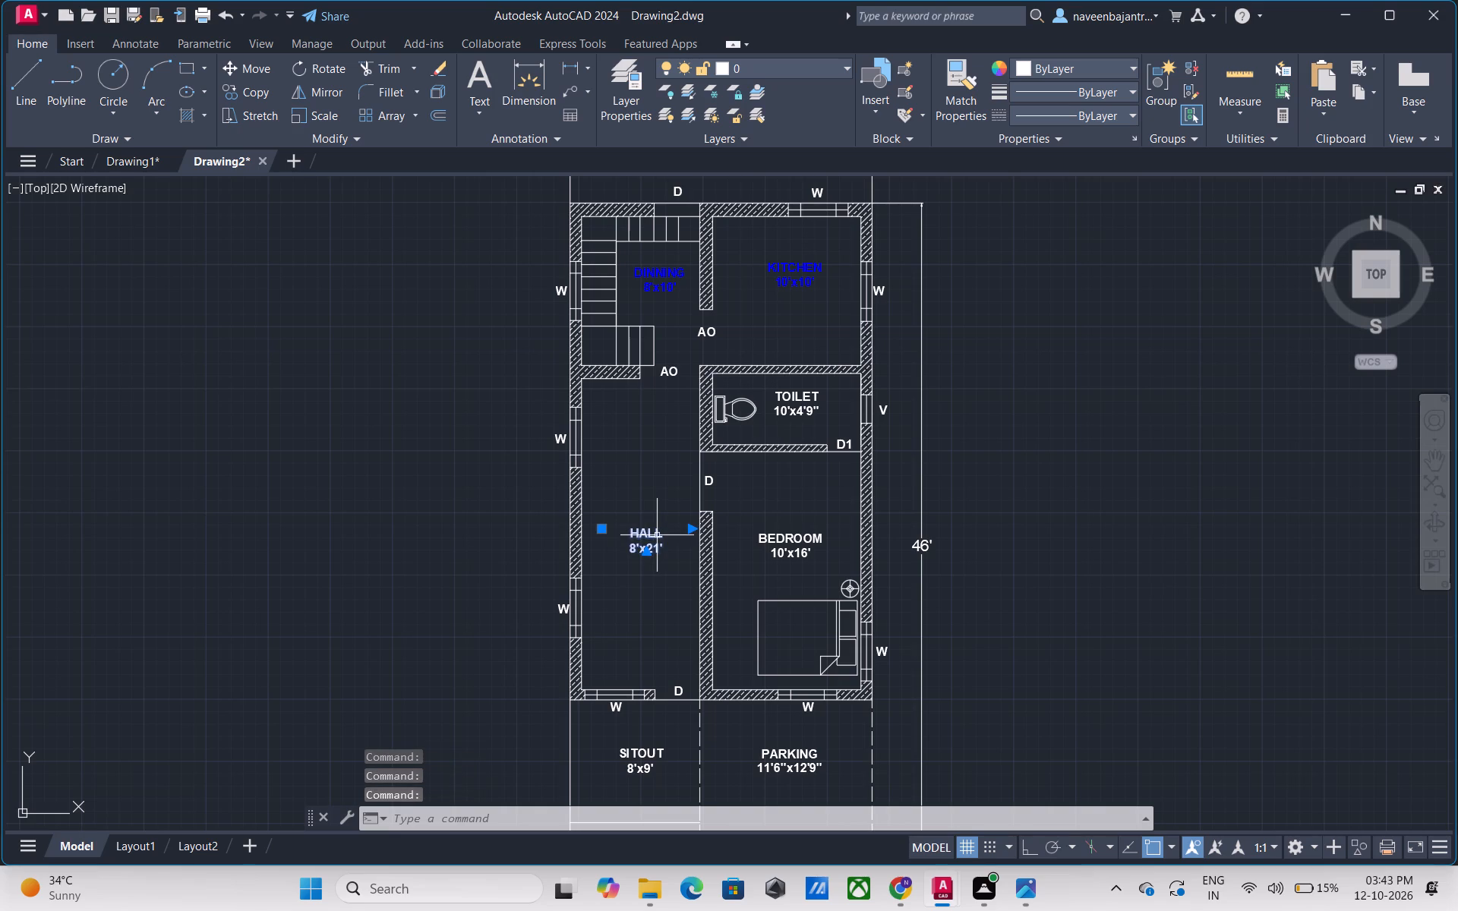
{"action": "left_click_drag", "start_coordinate": [665, 547], "coordinate": [632, 547]}
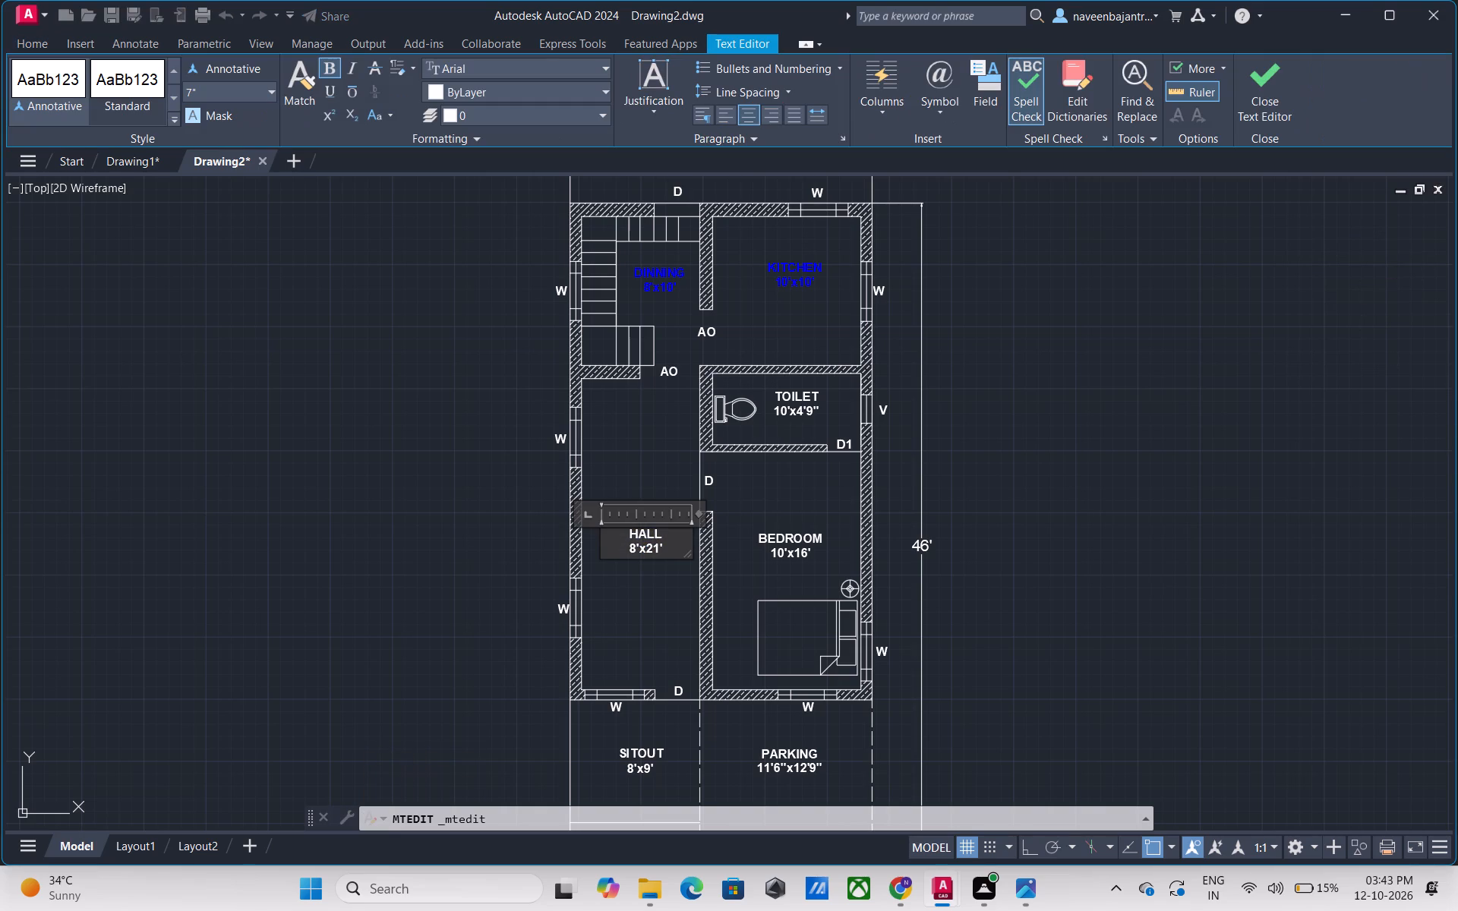
{"action": "left_click_drag", "start_coordinate": [632, 547], "coordinate": [621, 537]}
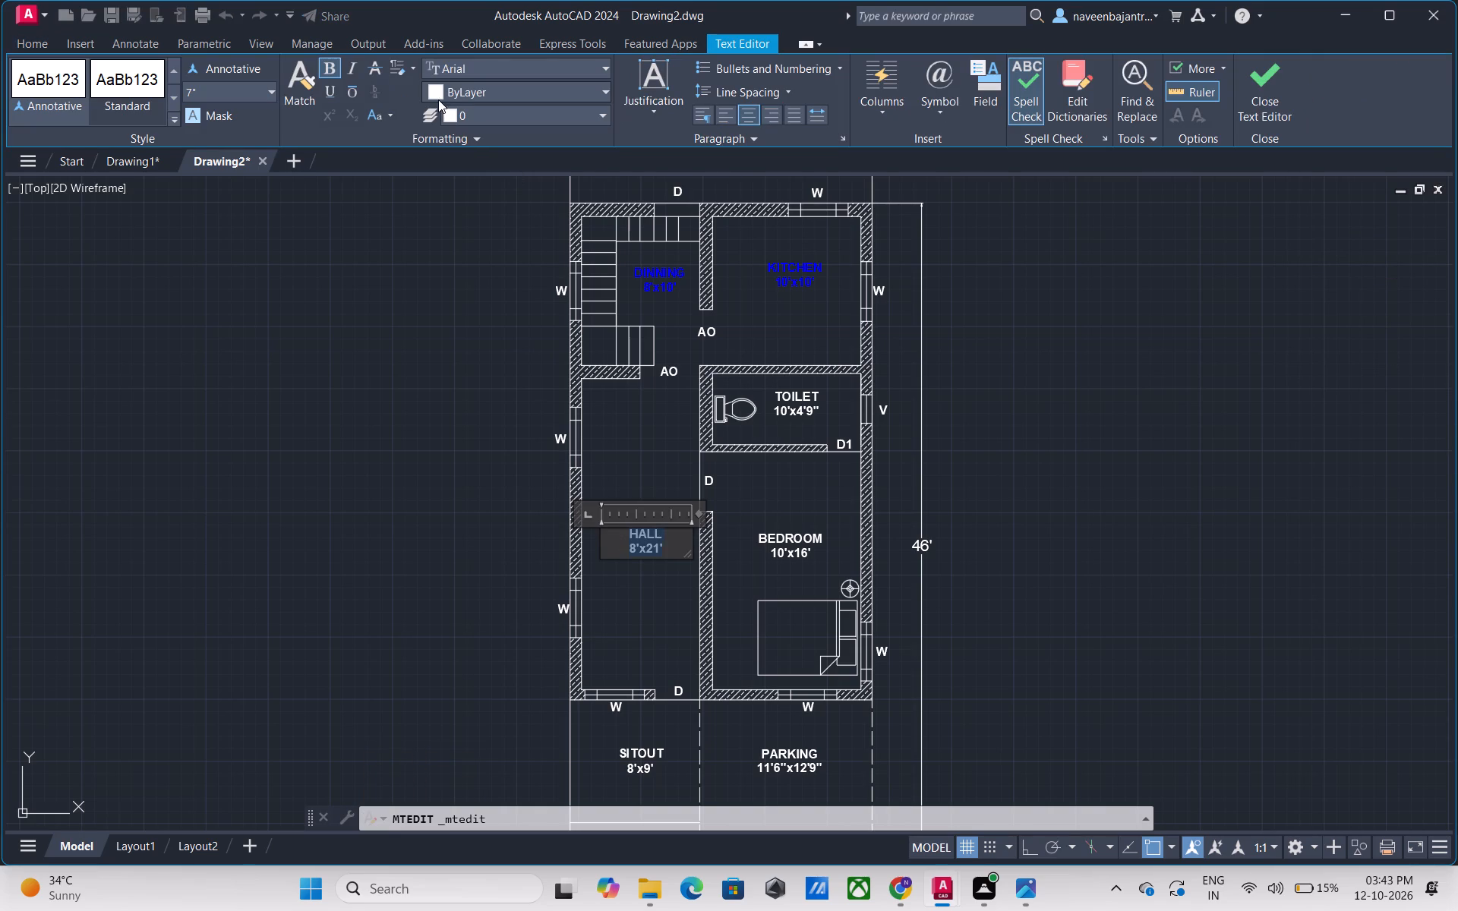
{"action": "left_click", "coordinate": [437, 96]}
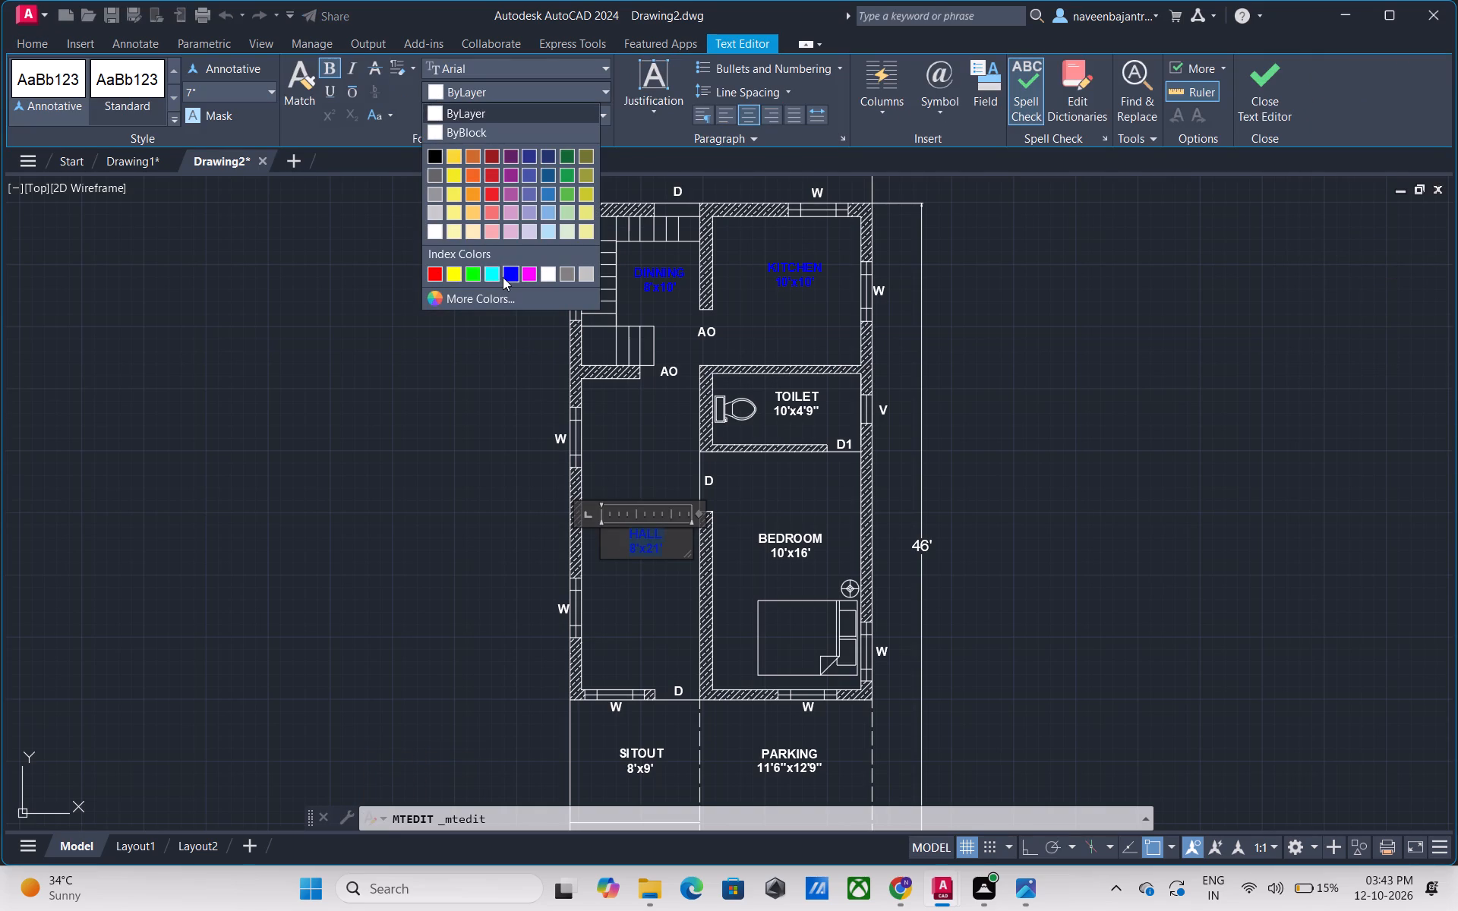
{"action": "left_click", "coordinate": [510, 277]}
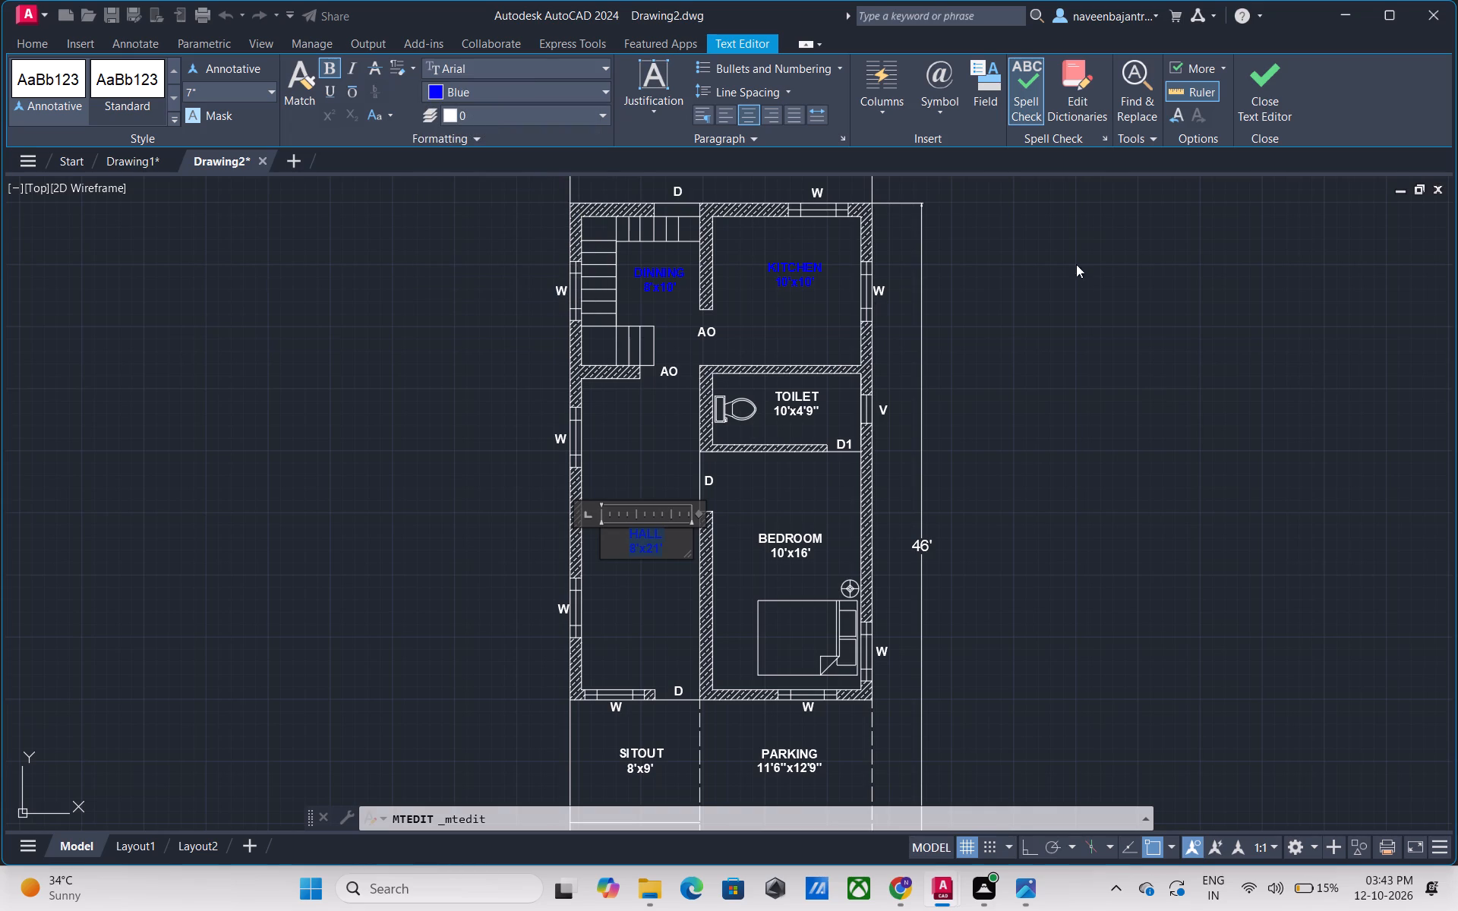
{"action": "left_click", "coordinate": [1250, 107]}
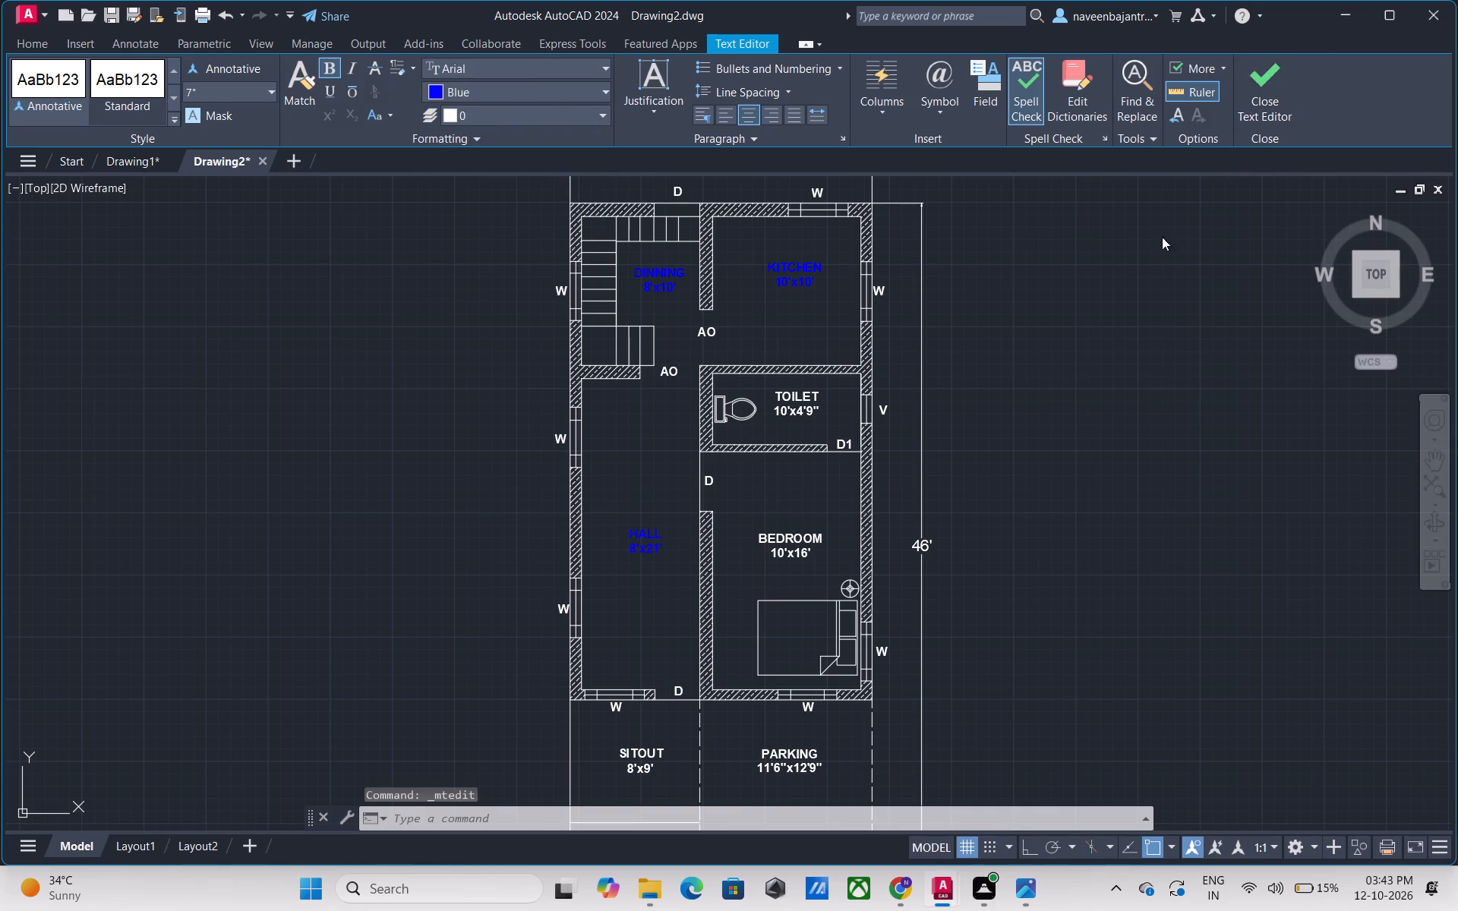
Recolour both lines of the TOILET room label text to Blue and close the text editor.
{"action": "left_click", "coordinate": [806, 402]}
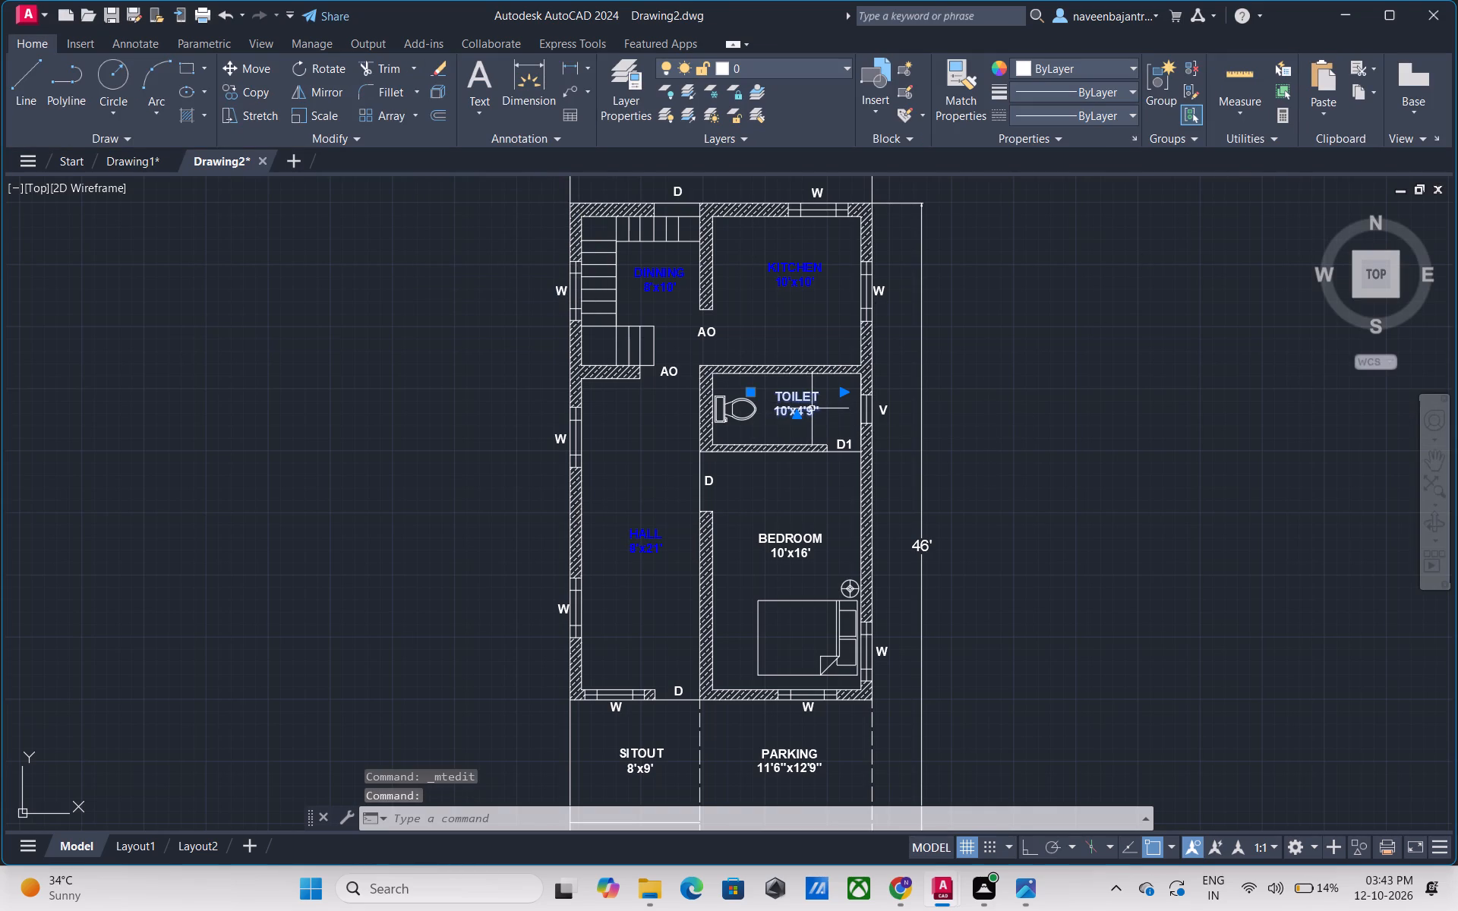
{"action": "double_click", "coordinate": [812, 409]}
{"action": "left_click_drag", "start_coordinate": [832, 410], "coordinate": [820, 411]}
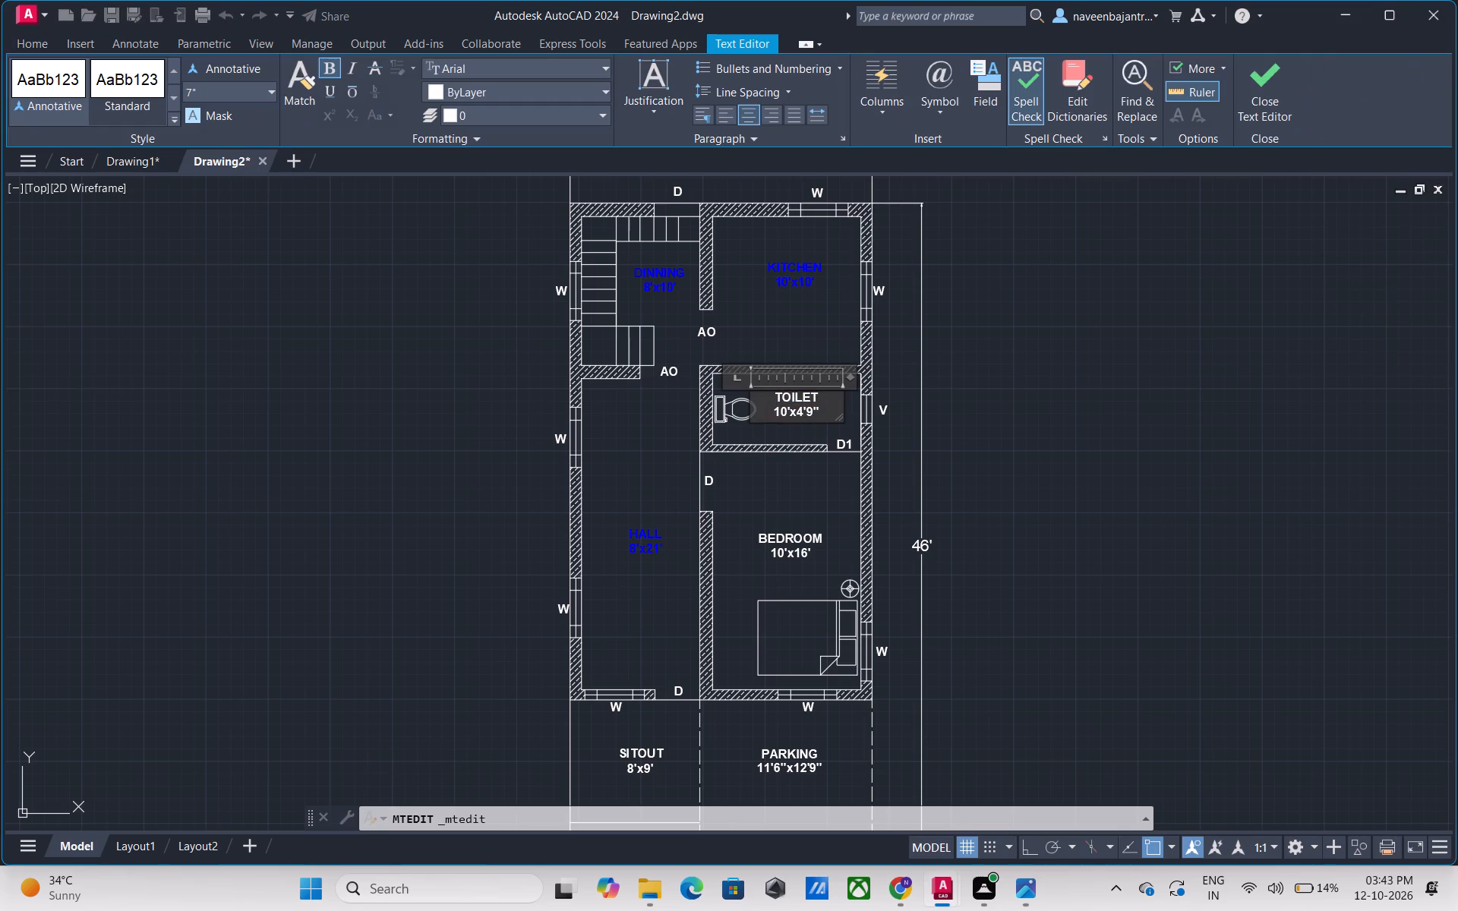
{"action": "left_click_drag", "start_coordinate": [820, 411], "coordinate": [767, 399]}
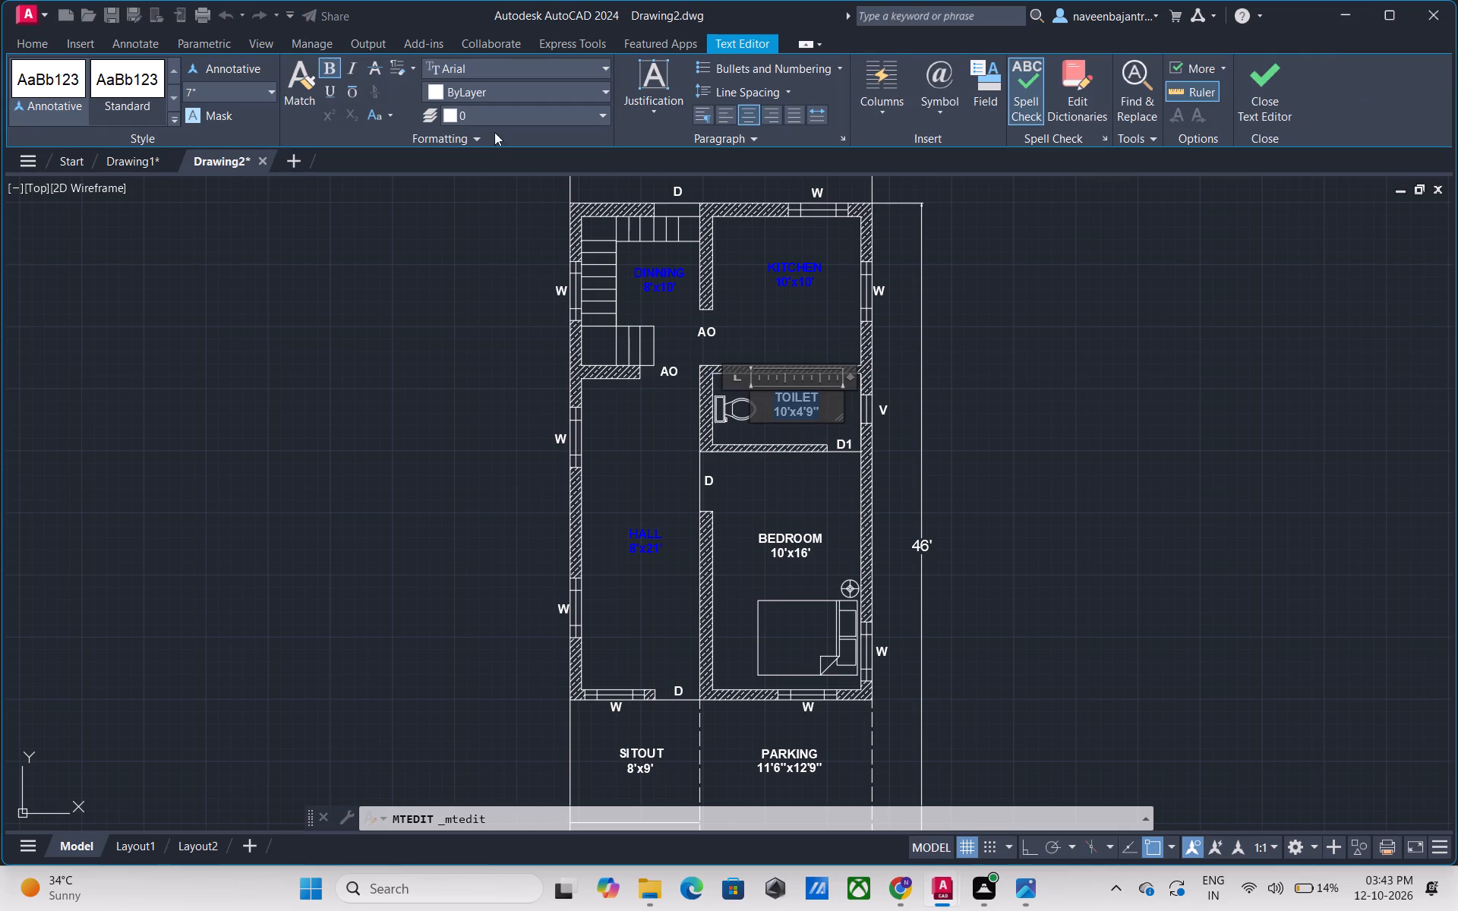
{"action": "left_click", "coordinate": [439, 90]}
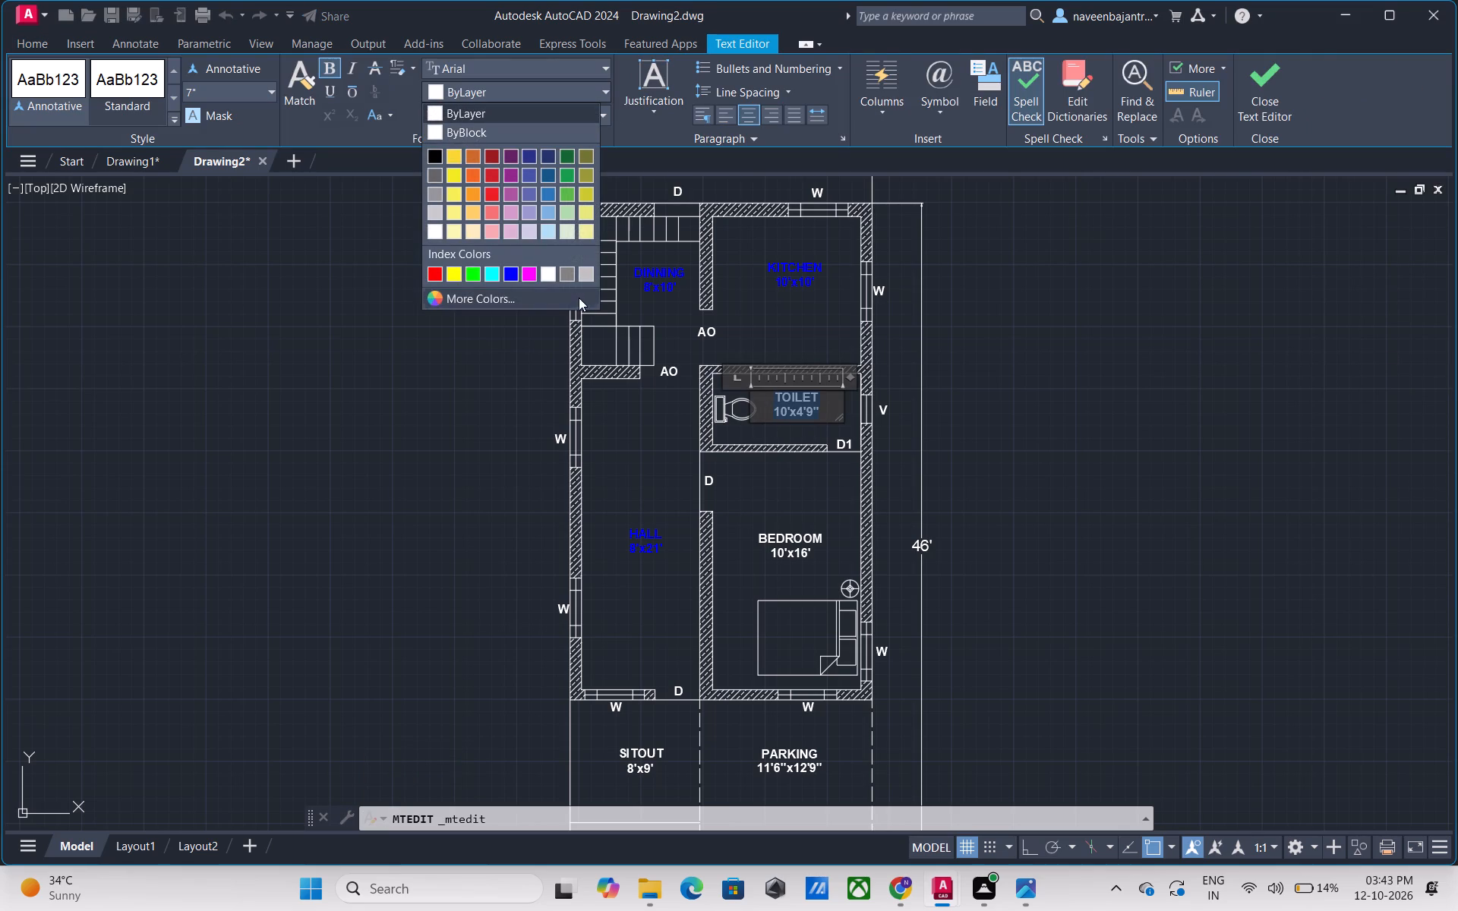
{"action": "left_click", "coordinate": [515, 276]}
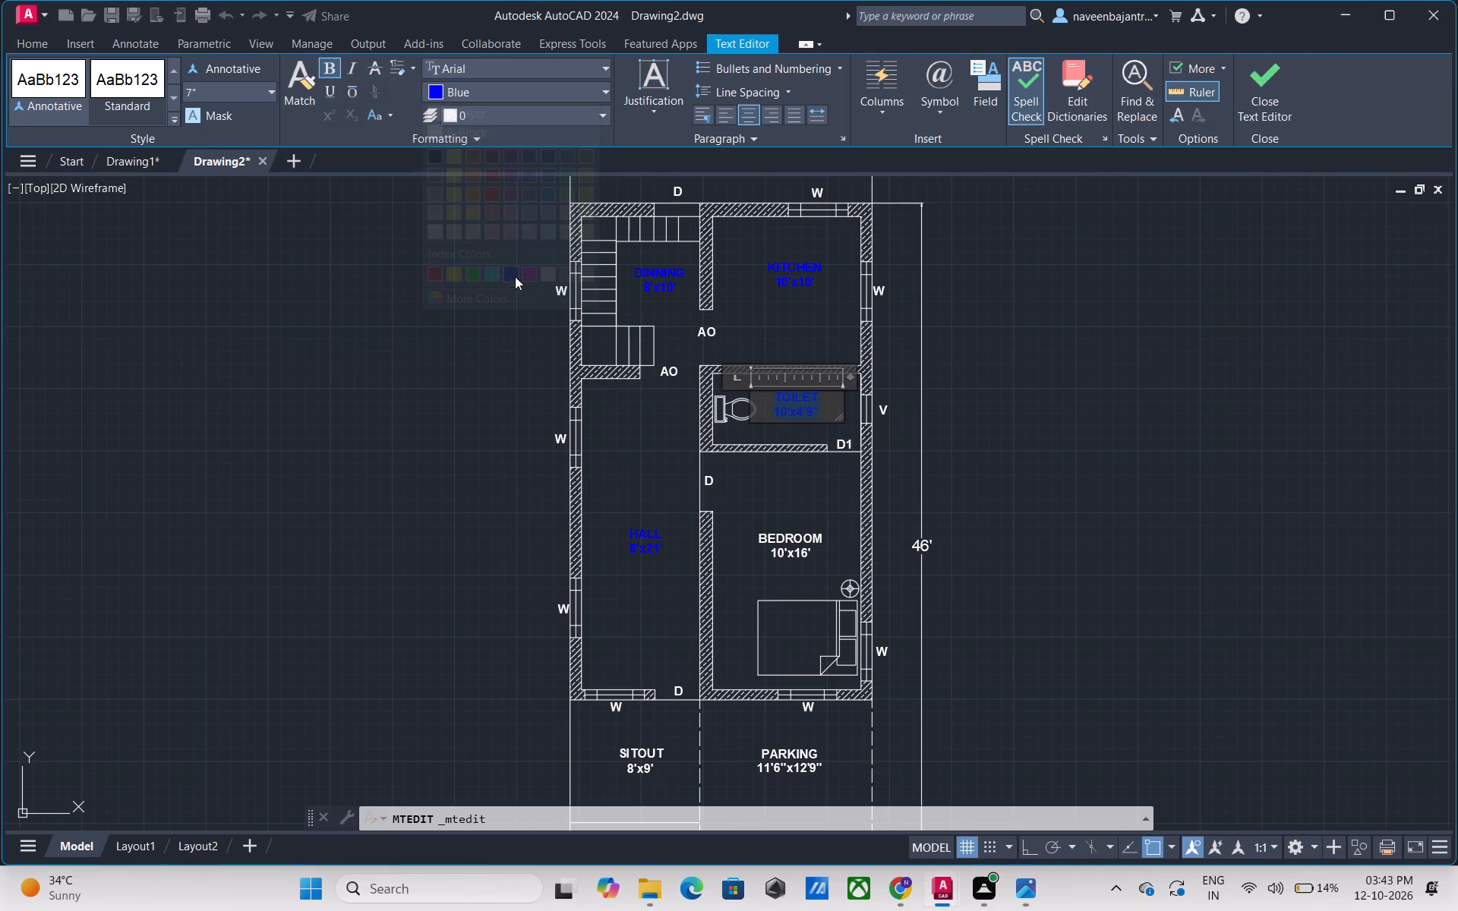
{"action": "left_click", "coordinate": [1244, 119]}
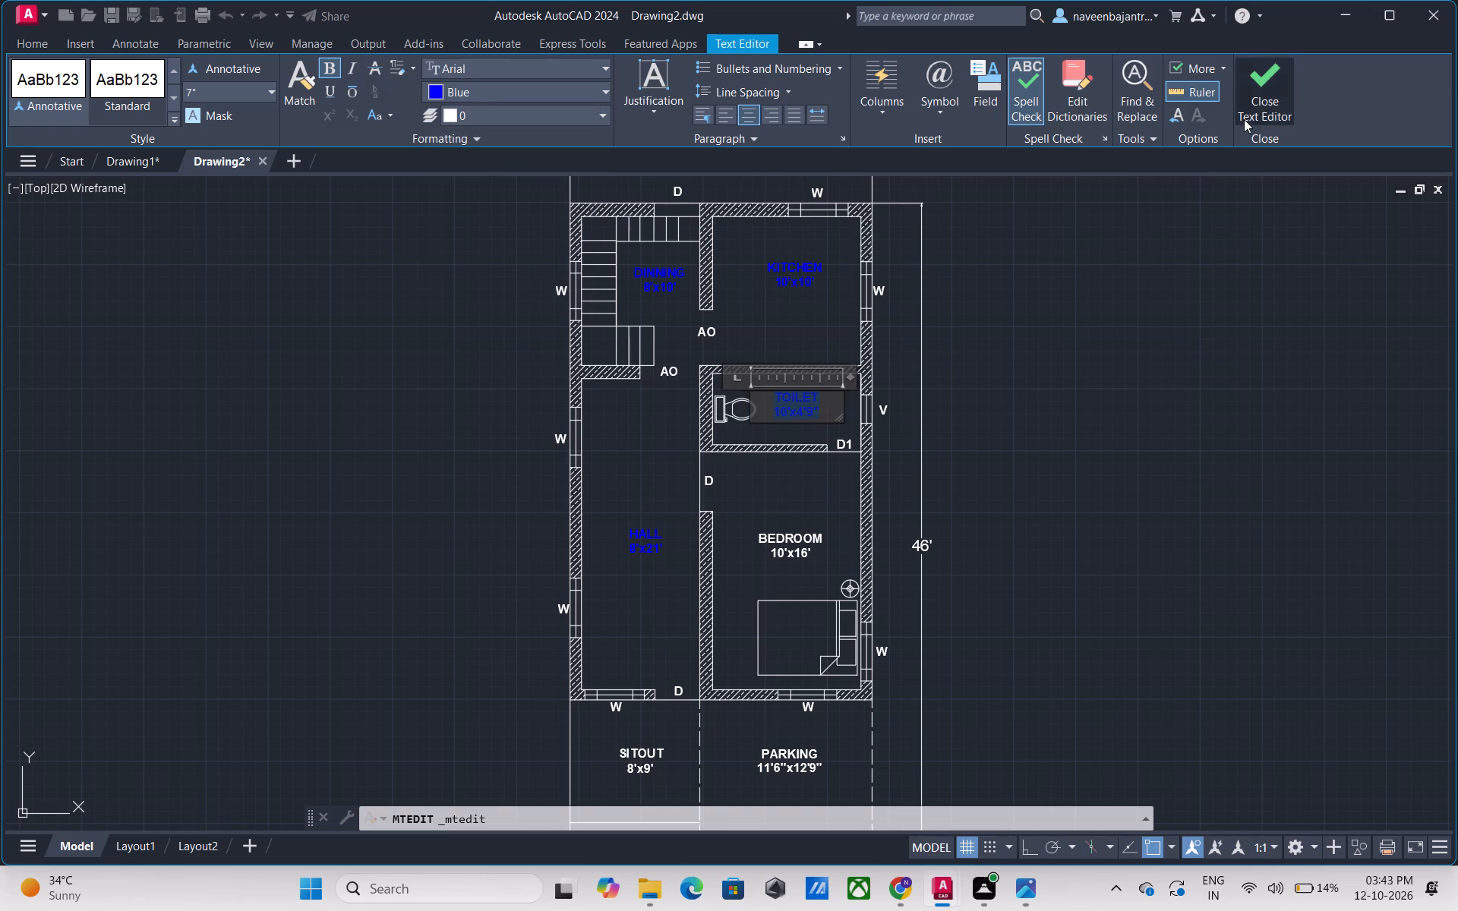
Recolour both lines of the BEDROOM room label text to Blue and close the text editor.
{"action": "middle_click_drag", "start_coordinate": [1062, 440], "coordinate": [1159, 320]}
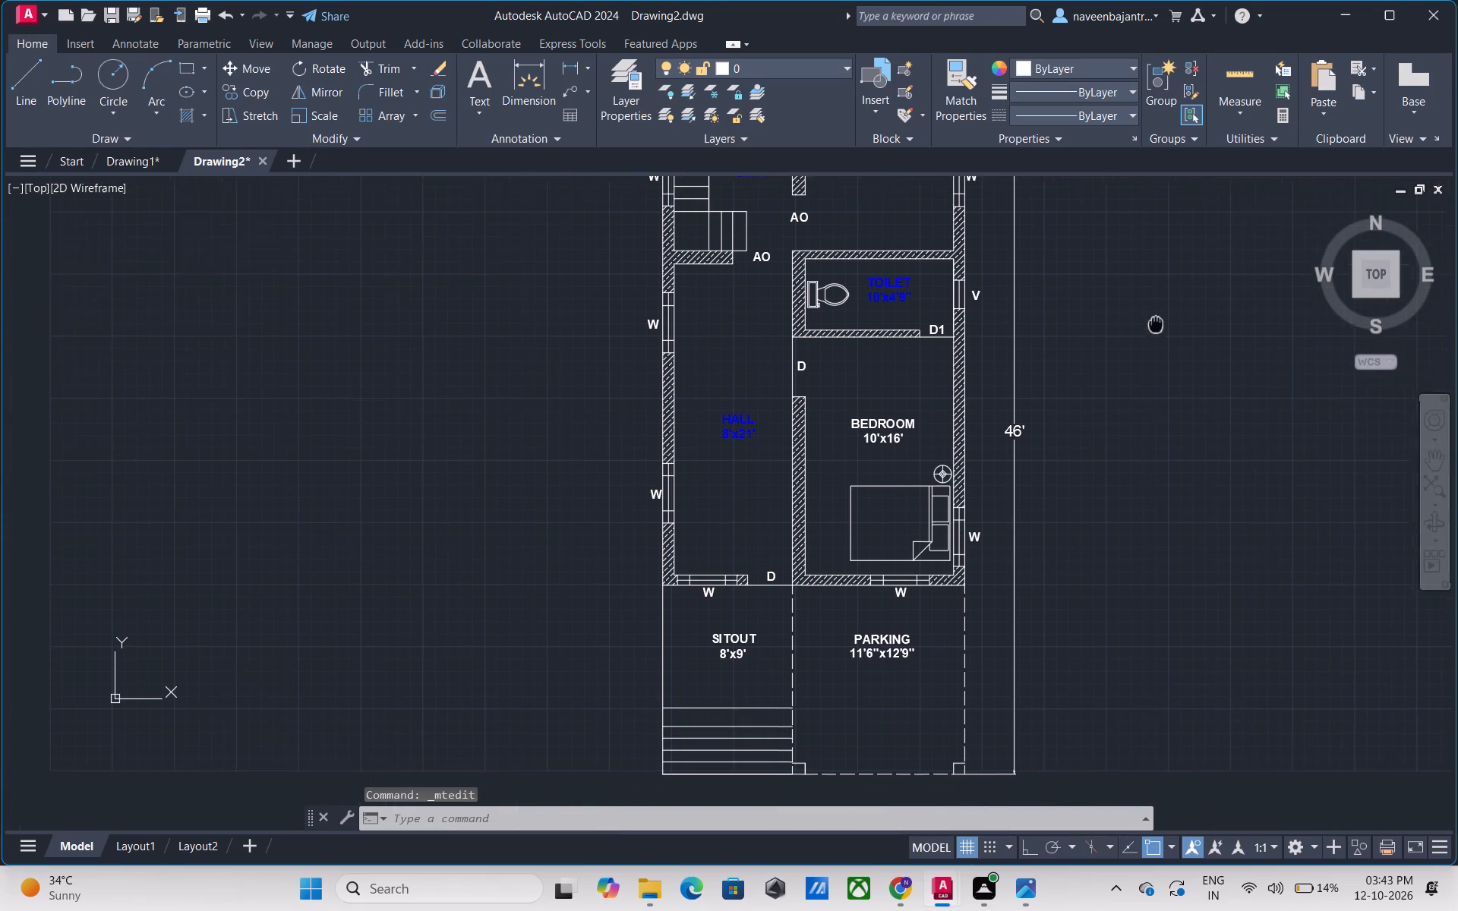
{"action": "middle_click_drag", "start_coordinate": [1159, 320], "coordinate": [1160, 318]}
{"action": "scroll", "coordinate": [873, 405], "scroll_direction": "up", "scroll_amount": 1}
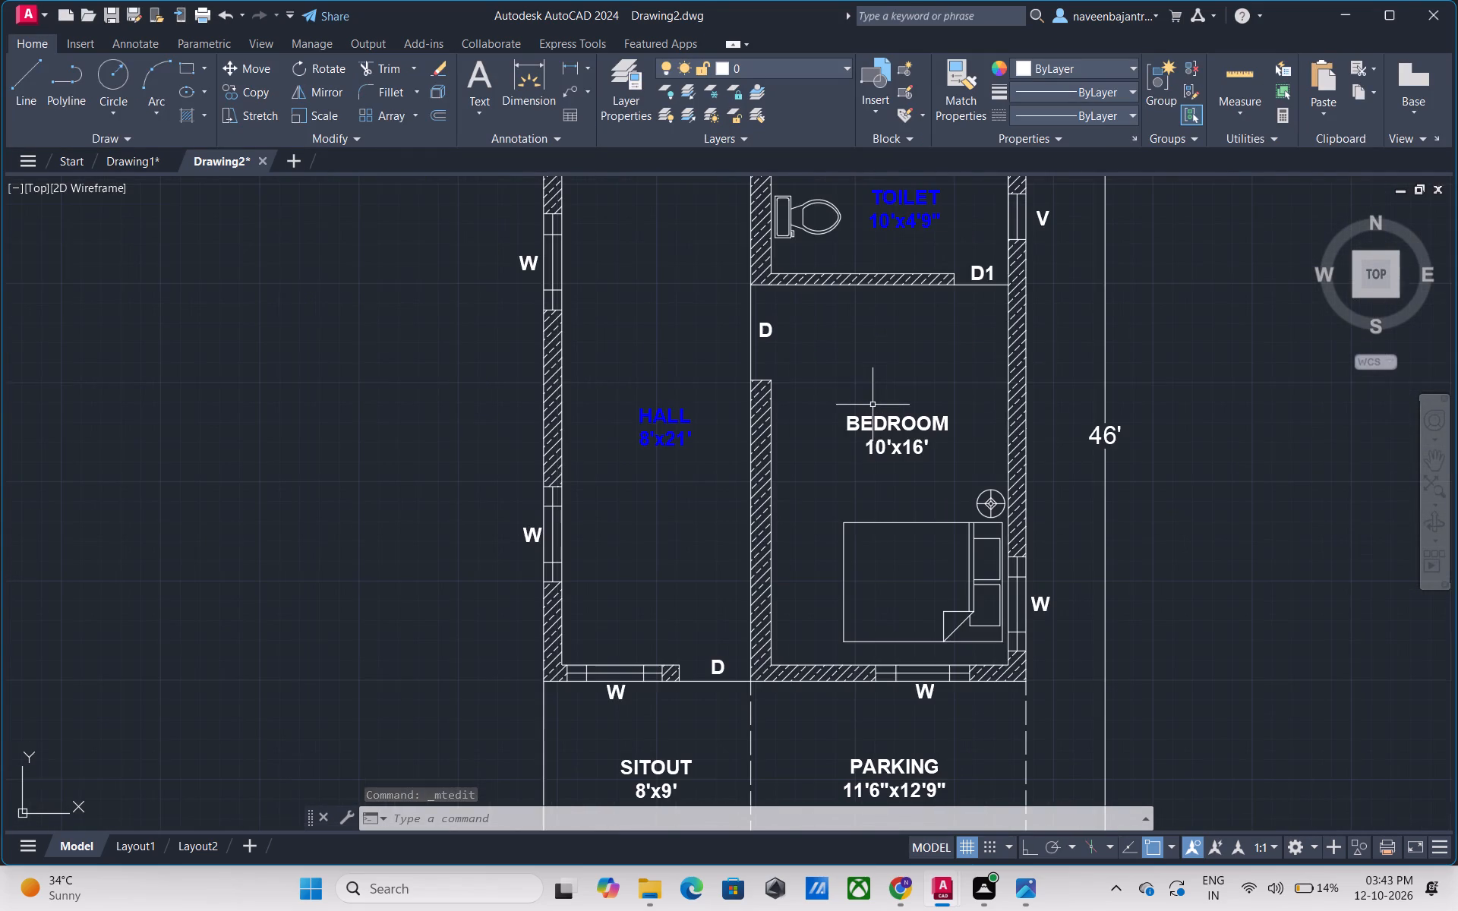
{"action": "double_click", "coordinate": [945, 427]}
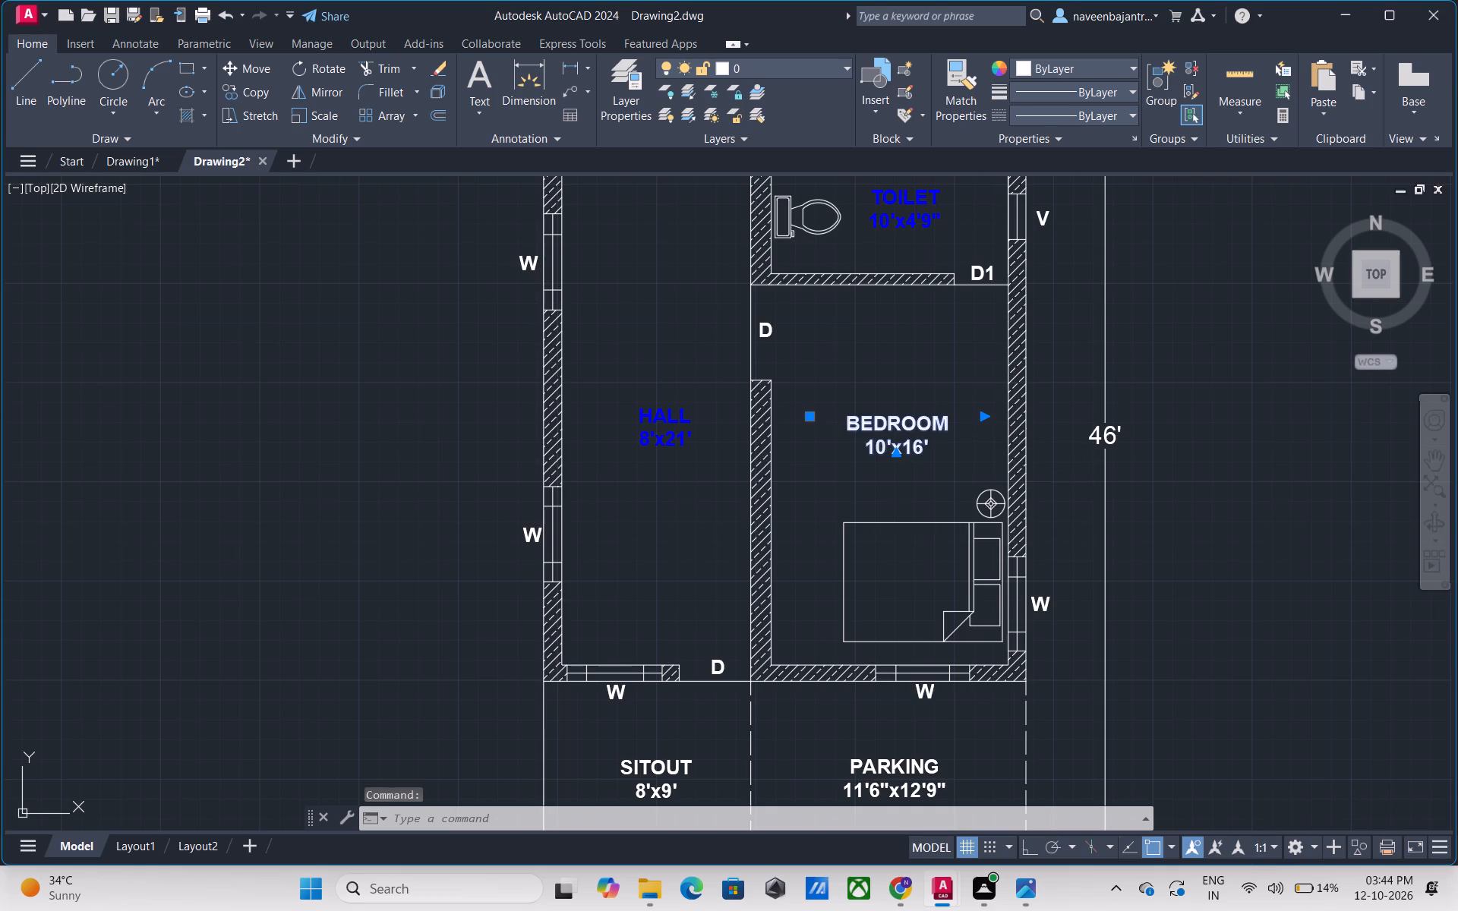
{"action": "left_click_drag", "start_coordinate": [939, 443], "coordinate": [843, 425]}
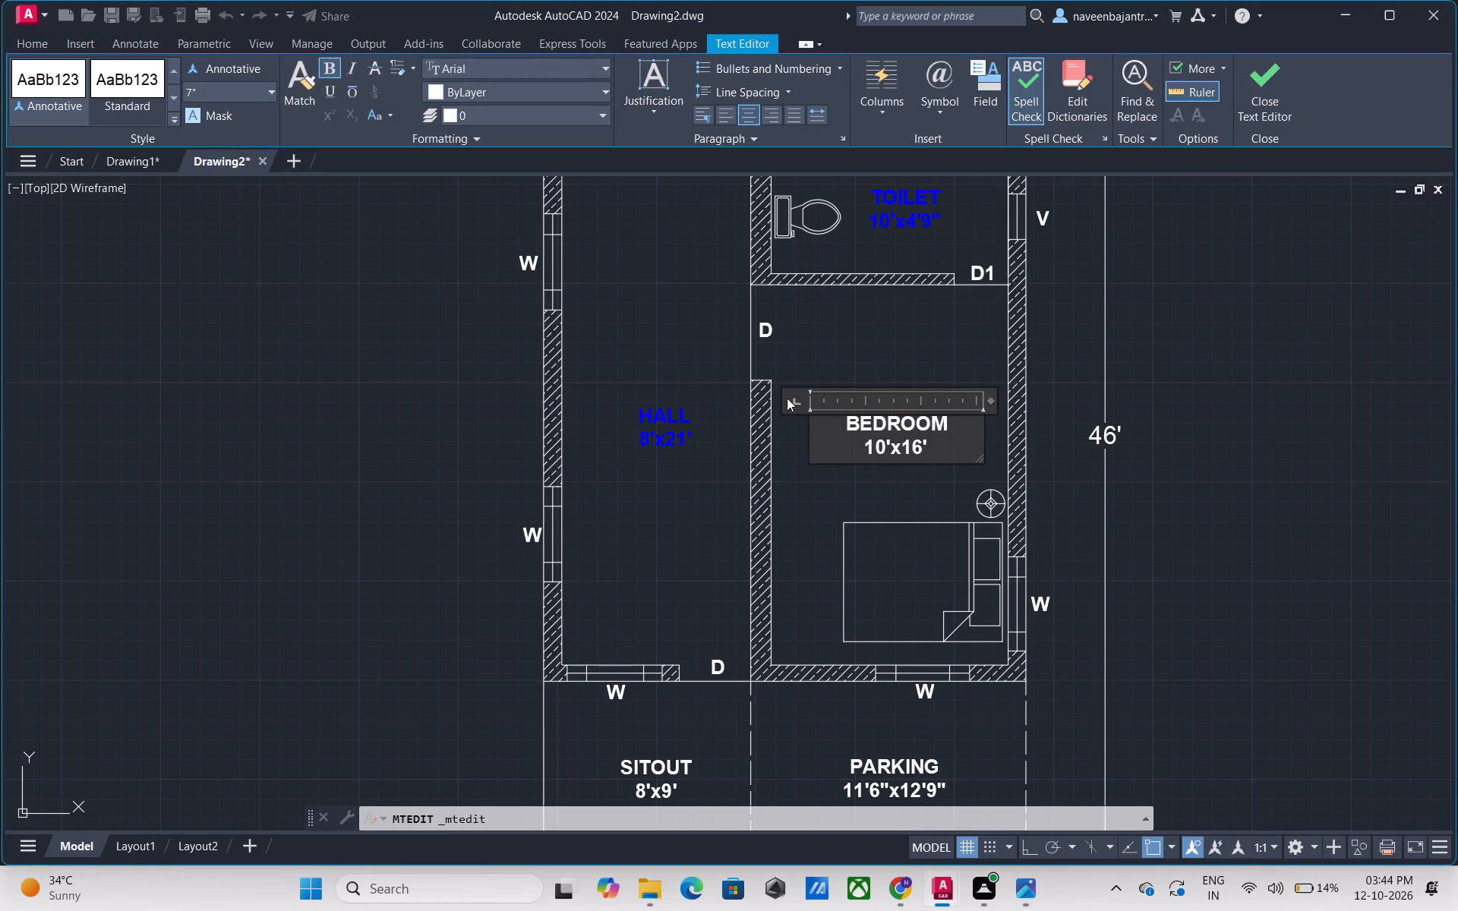
{"action": "left_click", "coordinate": [437, 93]}
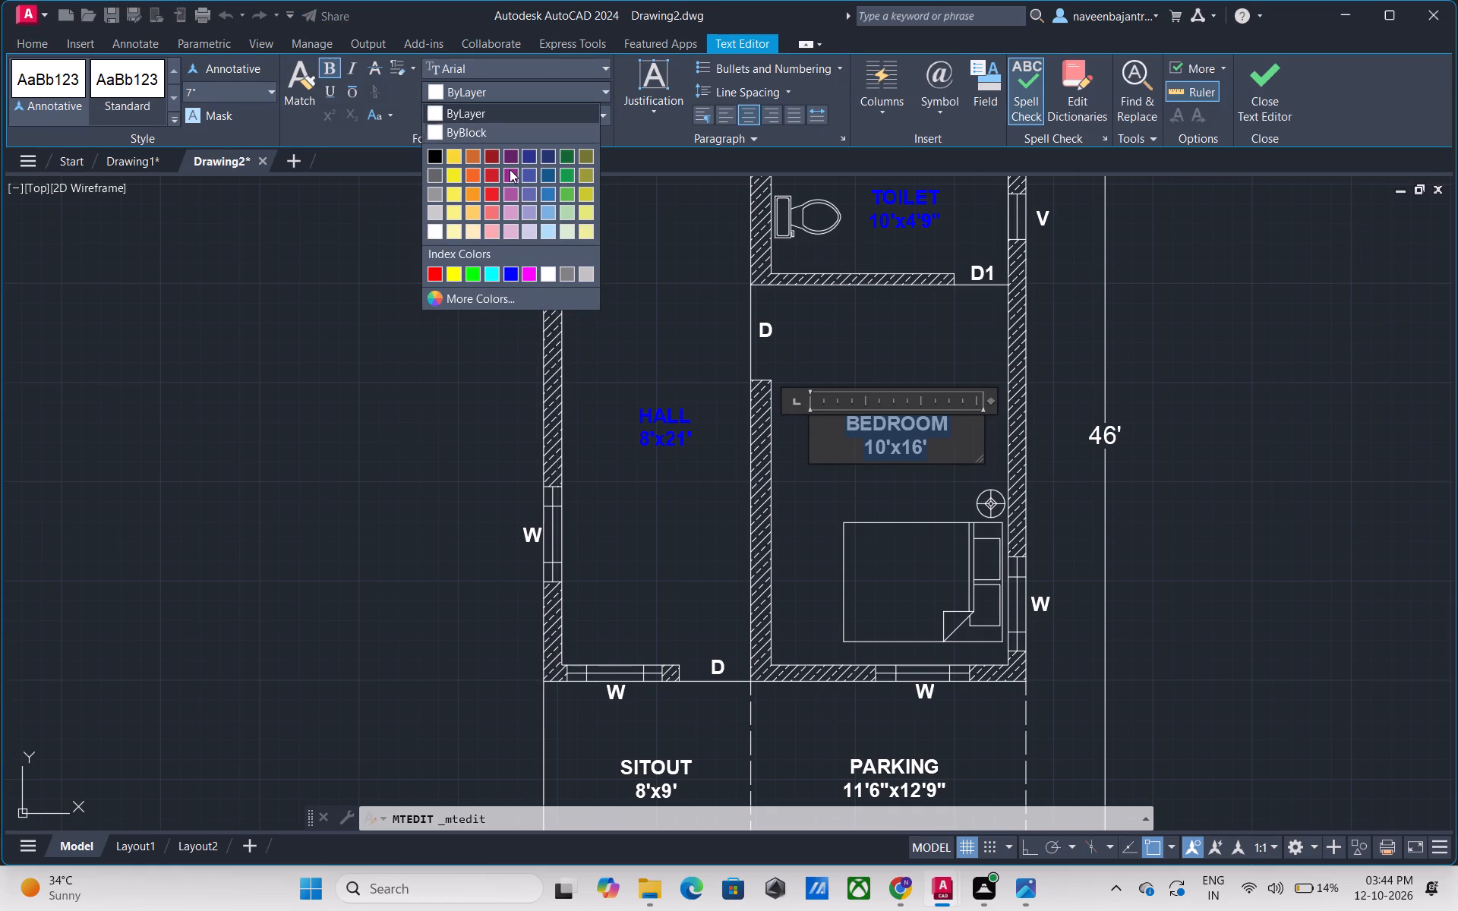
{"action": "left_click", "coordinate": [509, 272]}
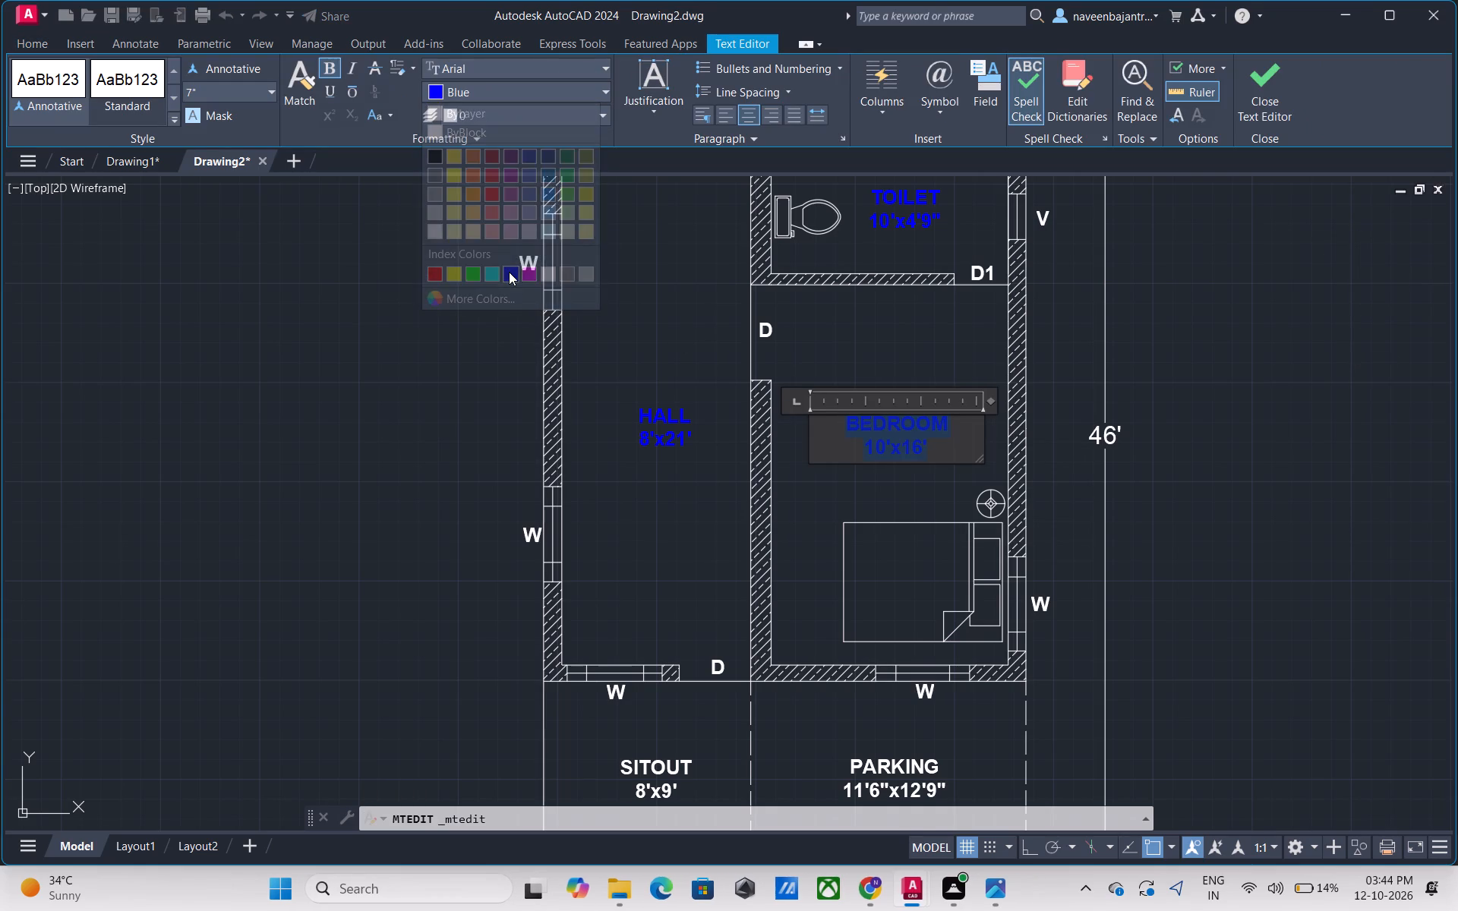
{"action": "scroll", "coordinate": [519, 296], "scroll_direction": "down", "scroll_amount": 1}
{"action": "left_click", "coordinate": [1274, 112]}
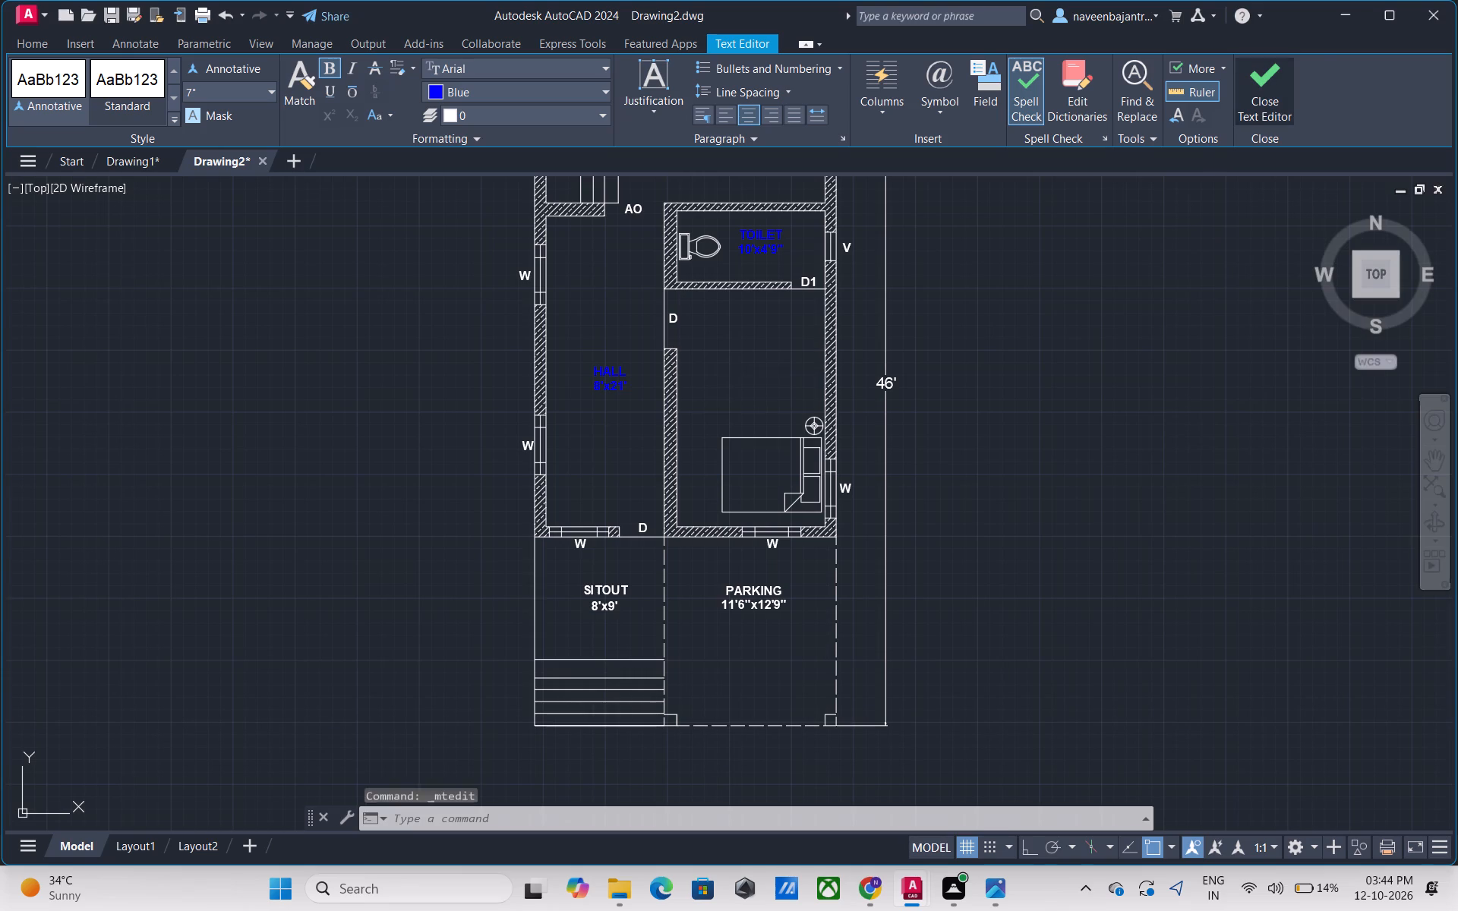
{"action": "middle_click_drag", "start_coordinate": [983, 506], "coordinate": [1017, 489]}
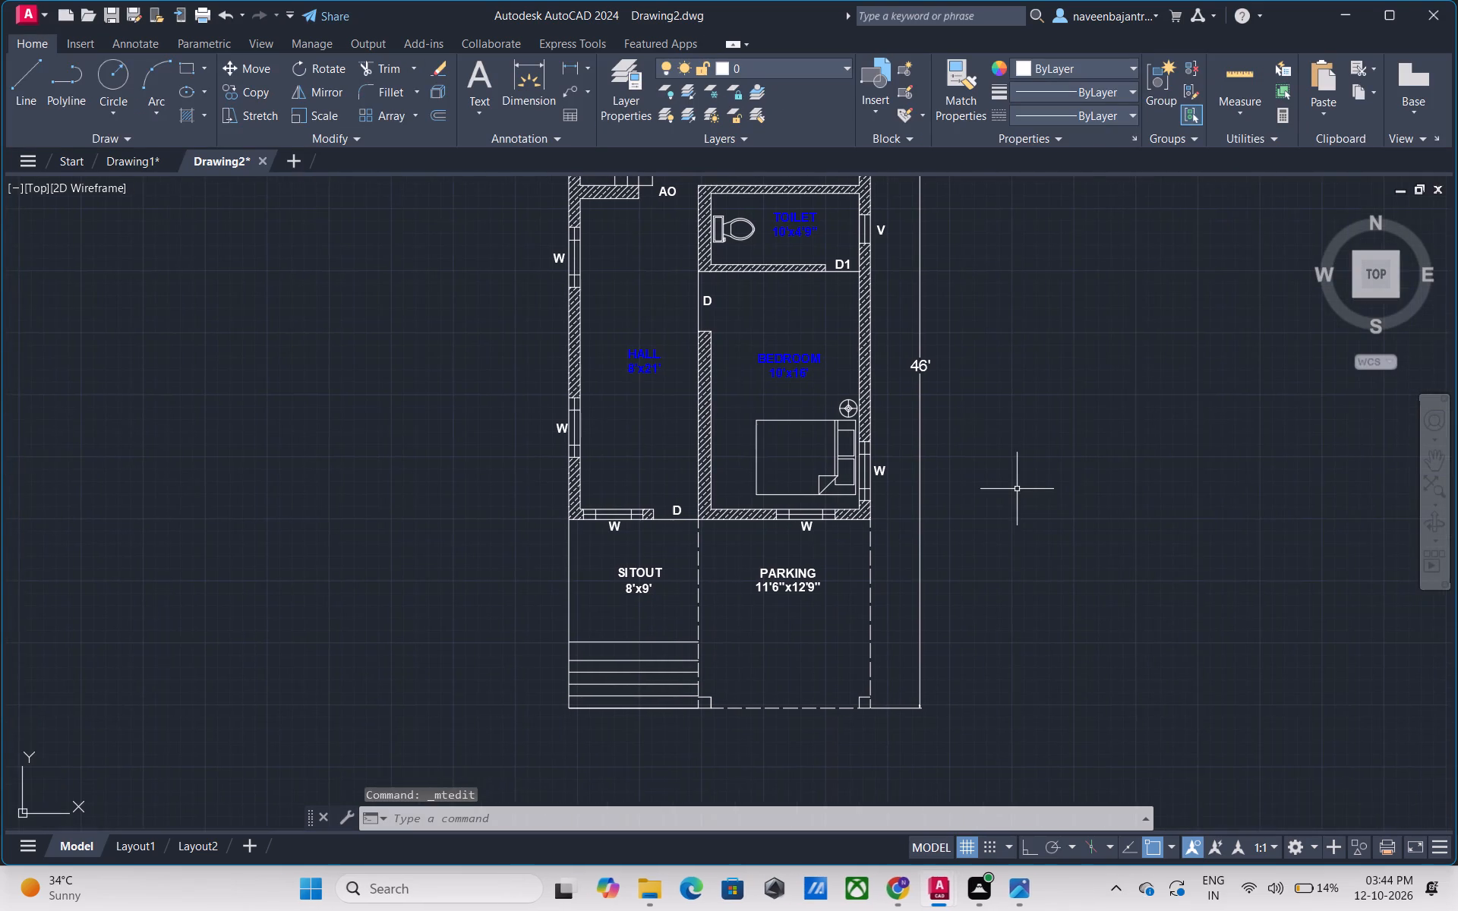
Recolour both lines of the PARKING label text to Blue and close the text editor.
{"action": "scroll", "coordinate": [1017, 489], "scroll_direction": "down", "scroll_amount": 2}
{"action": "middle_click_drag", "start_coordinate": [1027, 492], "coordinate": [960, 496]}
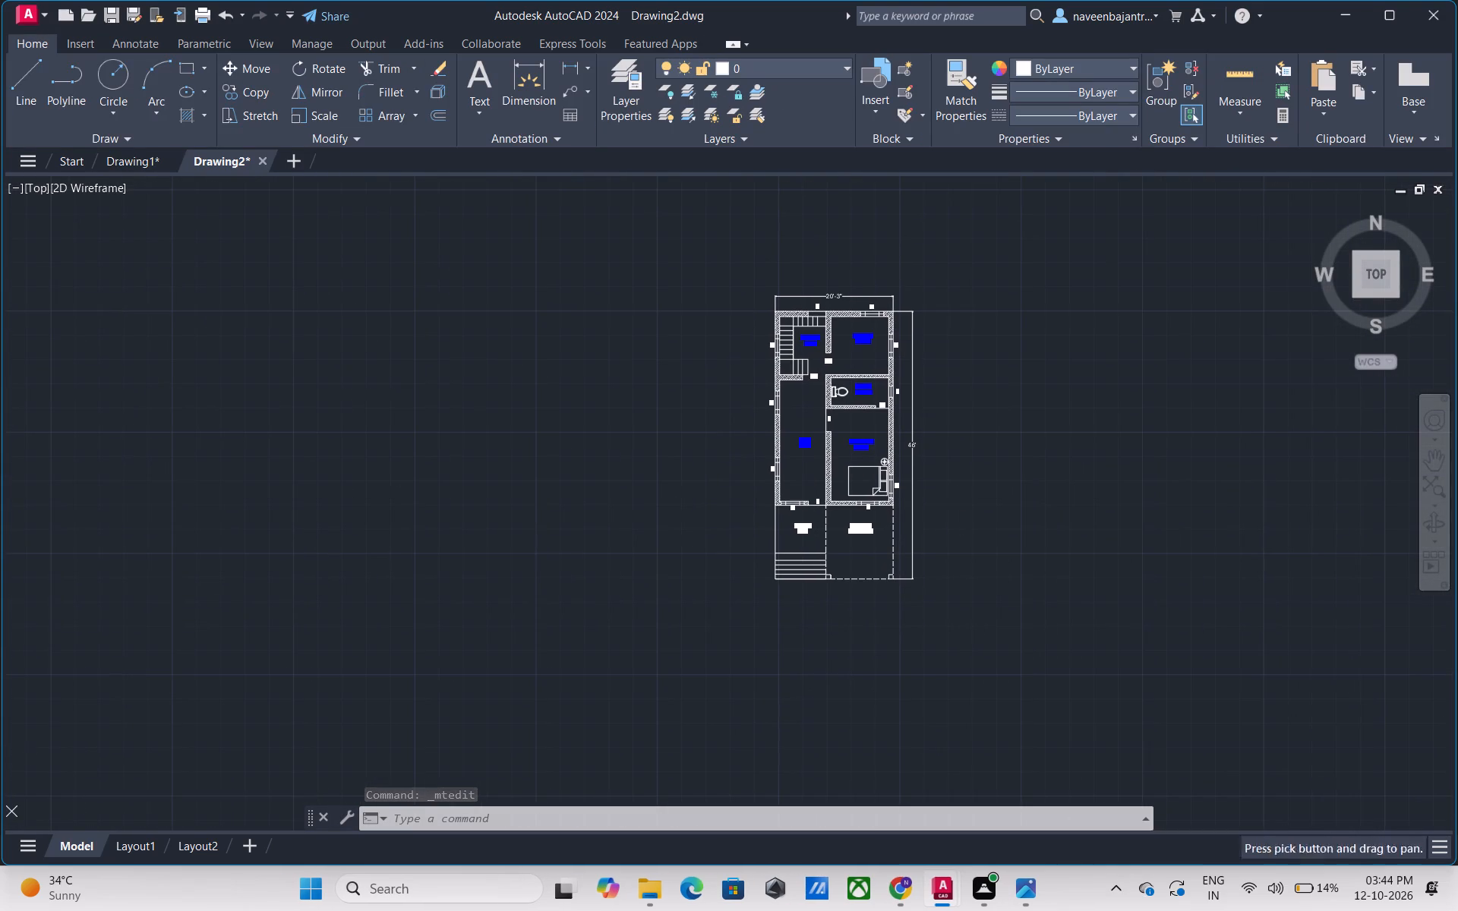
{"action": "scroll", "coordinate": [883, 507], "scroll_direction": "up", "scroll_amount": 1}
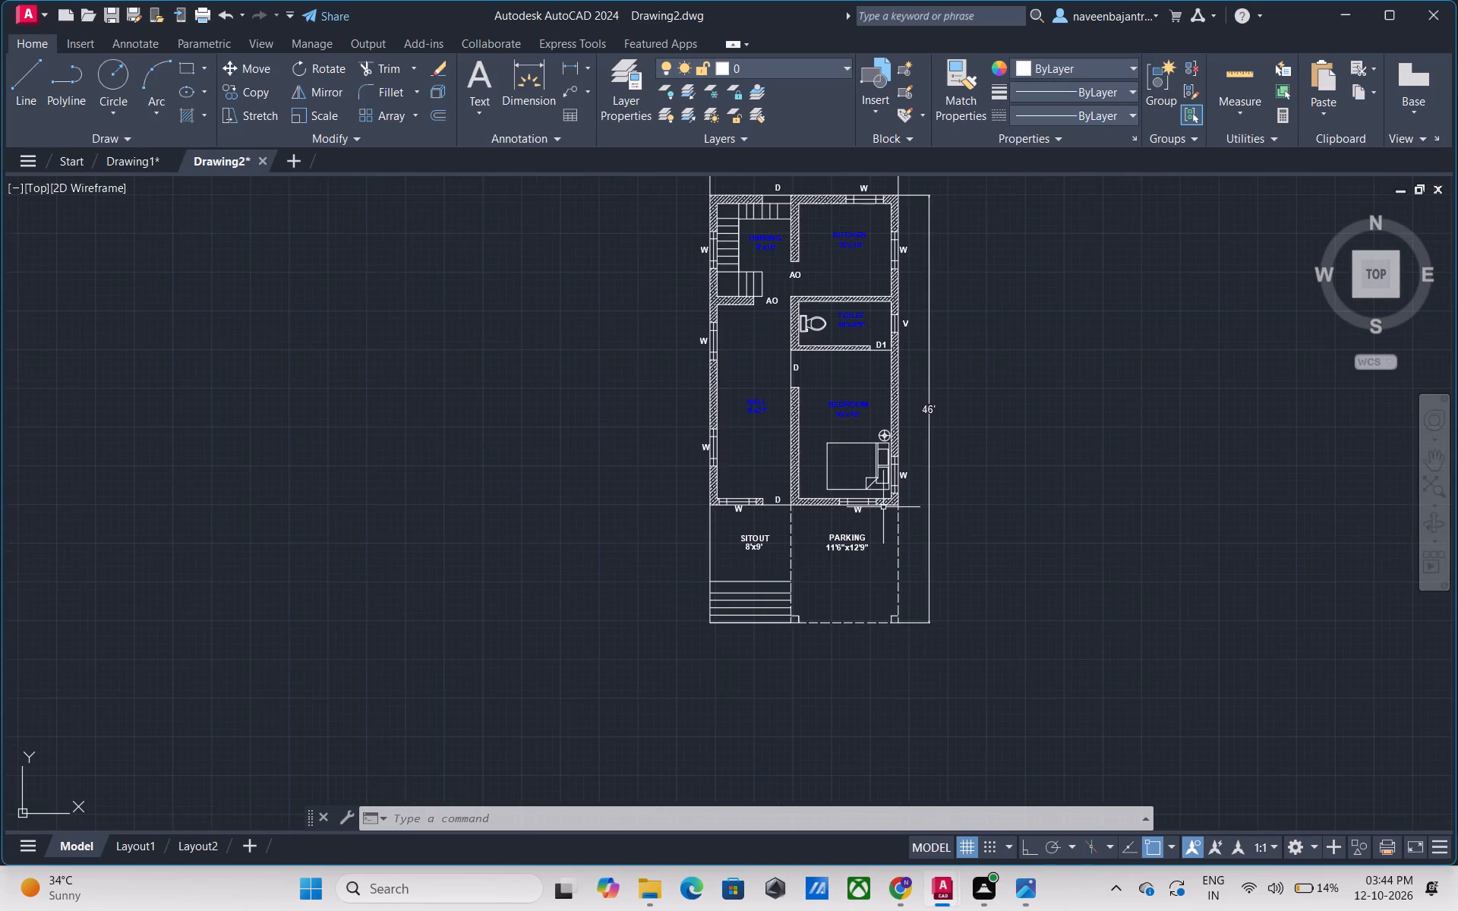
{"action": "scroll", "coordinate": [883, 507], "scroll_direction": "up", "scroll_amount": 2}
{"action": "middle_click_drag", "start_coordinate": [866, 540], "coordinate": [866, 537]}
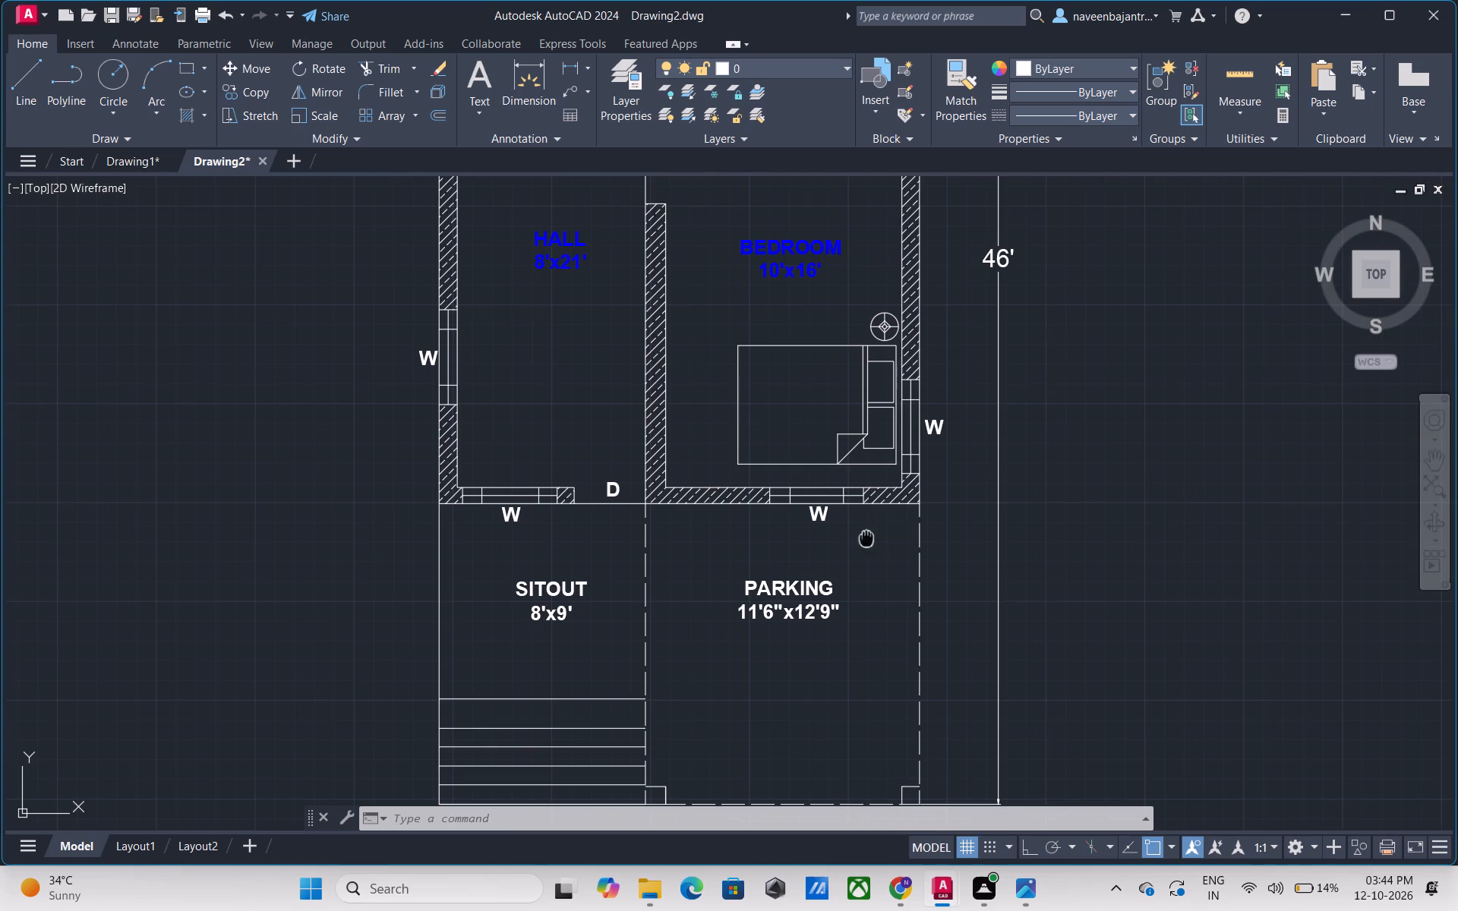
{"action": "middle_click_drag", "start_coordinate": [866, 537], "coordinate": [881, 464]}
{"action": "double_click", "coordinate": [847, 516]}
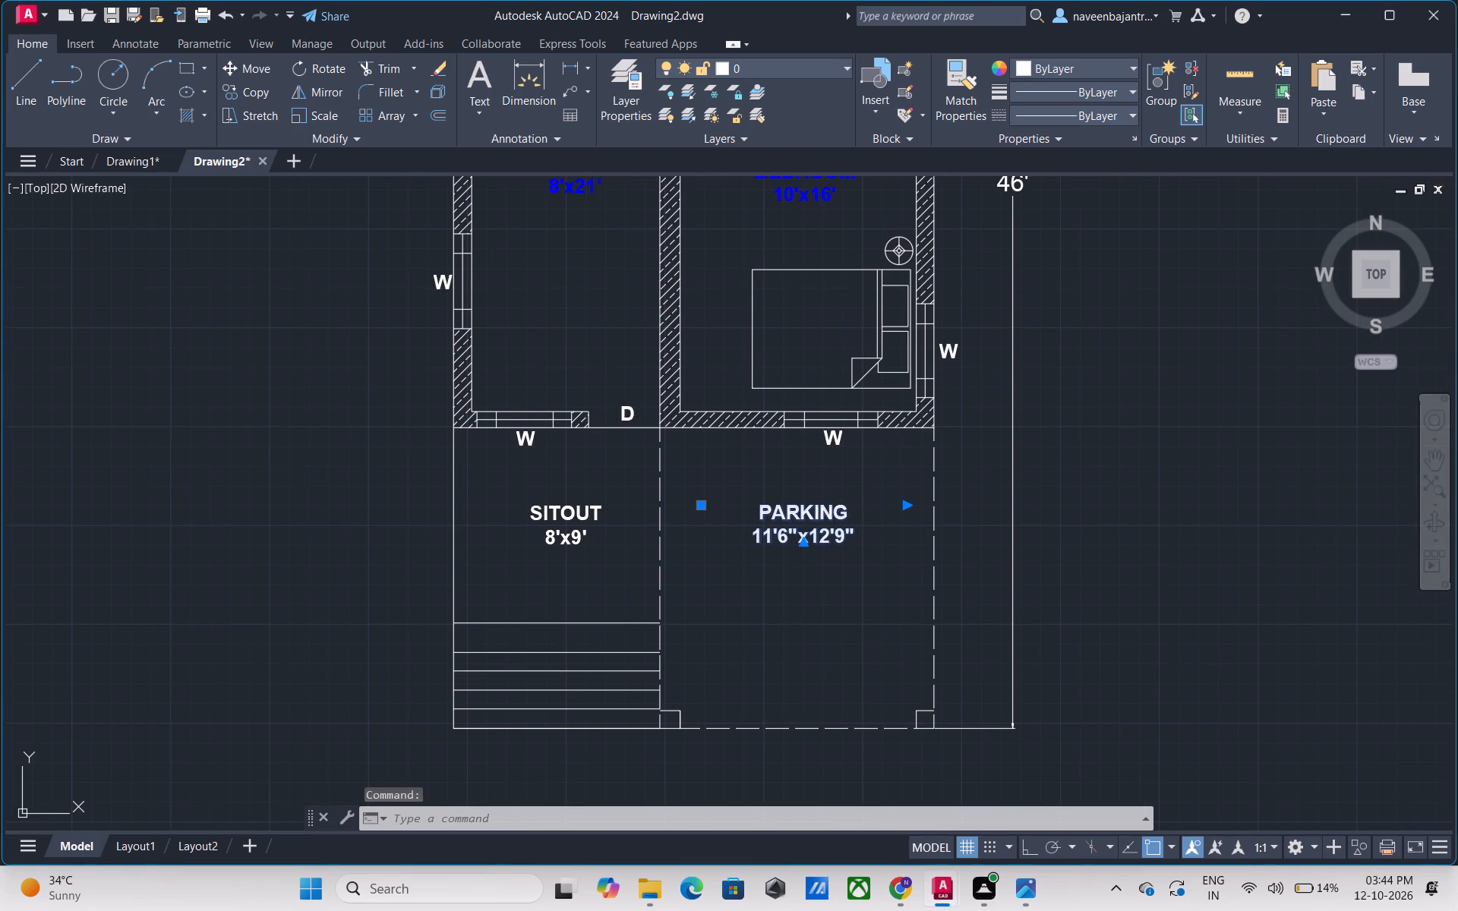
{"action": "left_click_drag", "start_coordinate": [869, 541], "coordinate": [734, 512]}
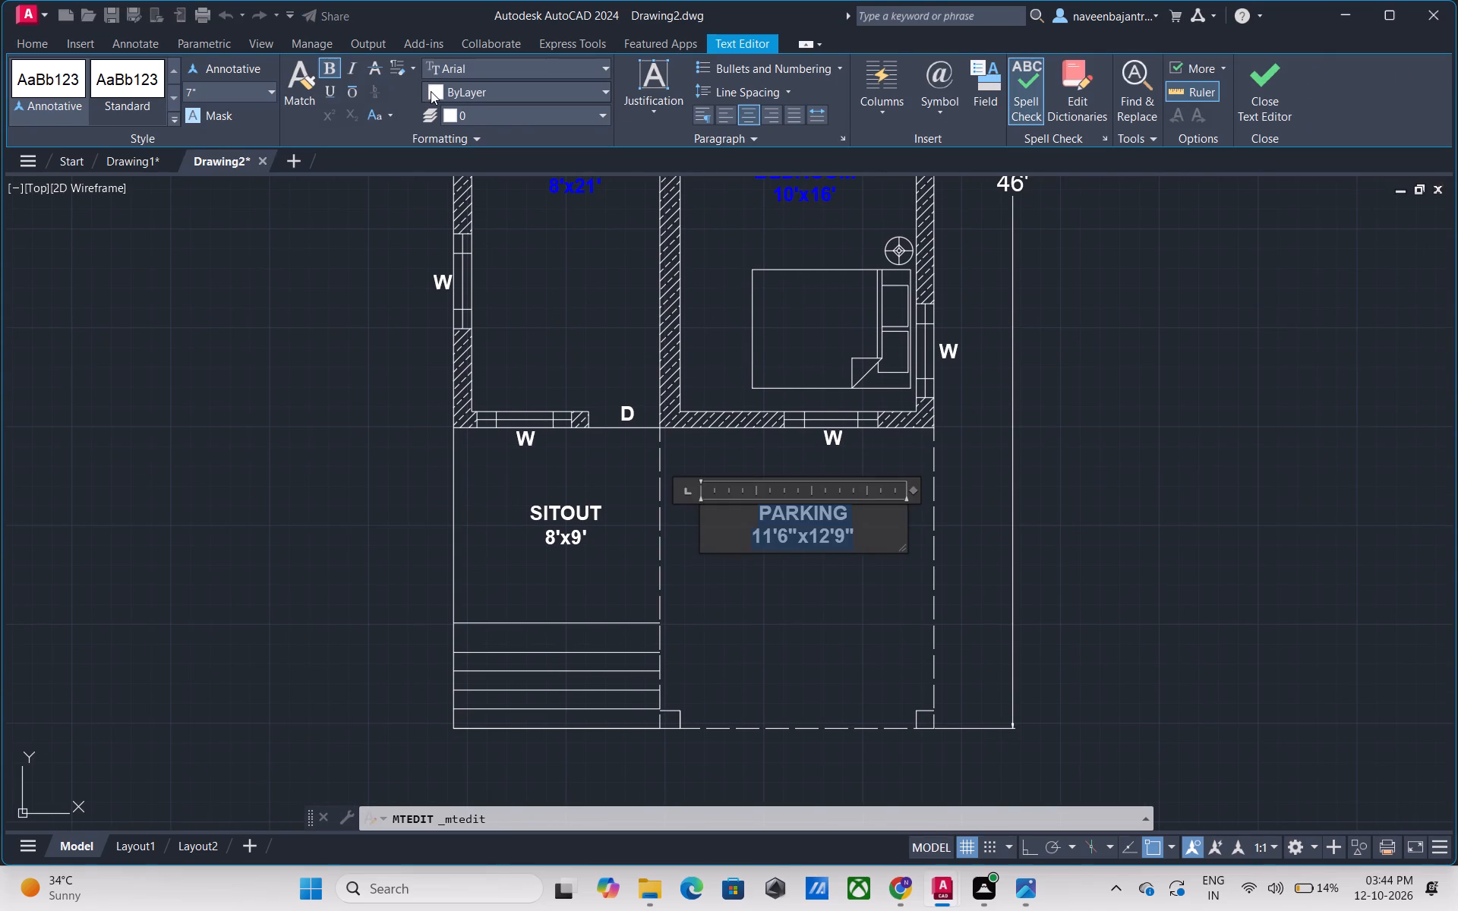
{"action": "left_click", "coordinate": [431, 91]}
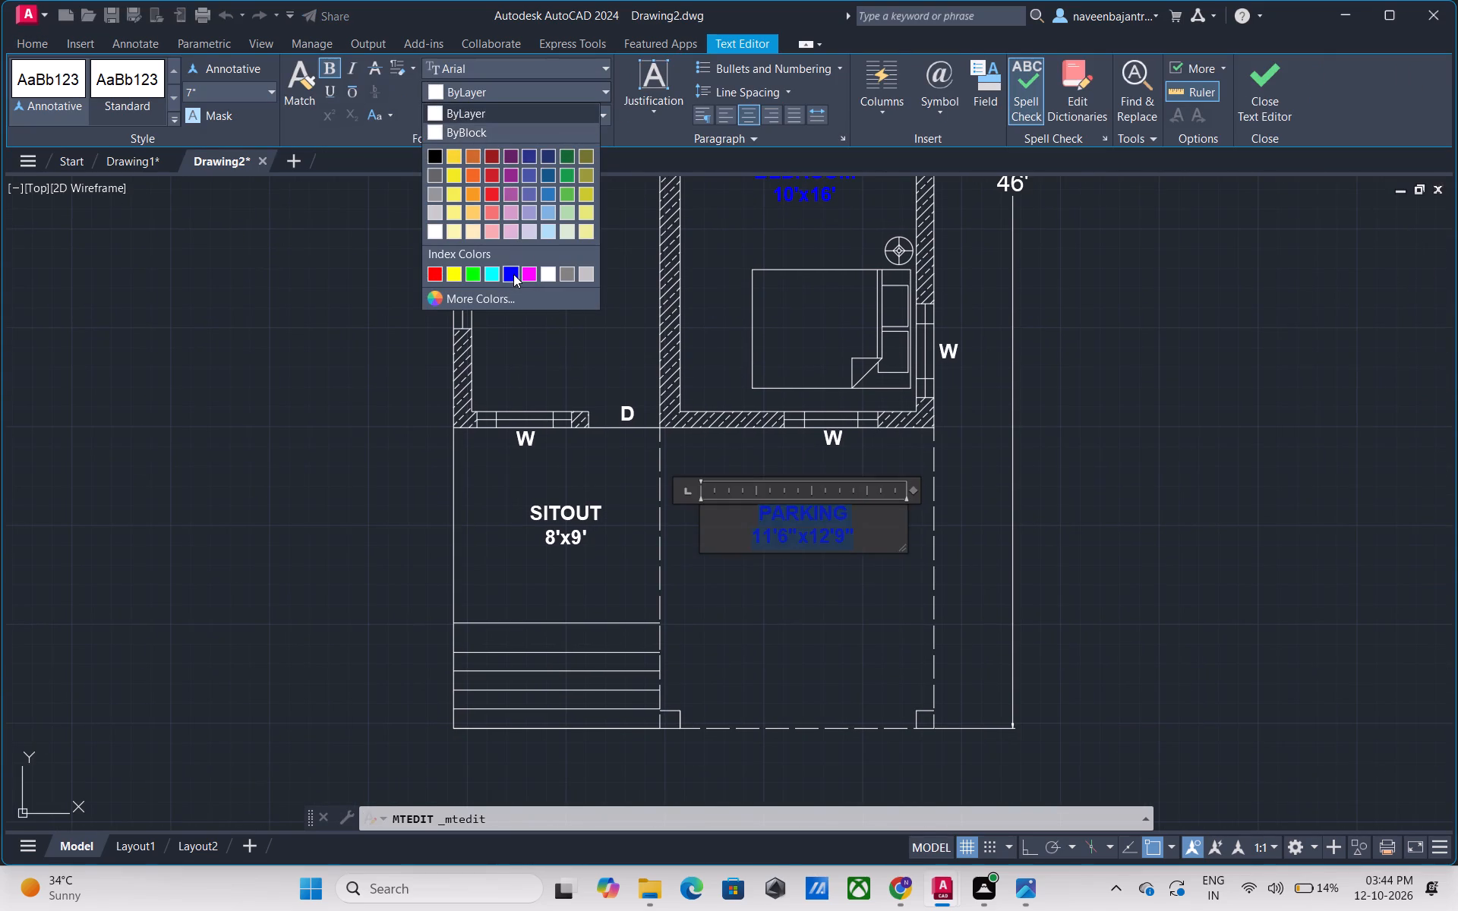
{"action": "left_click", "coordinate": [513, 274]}
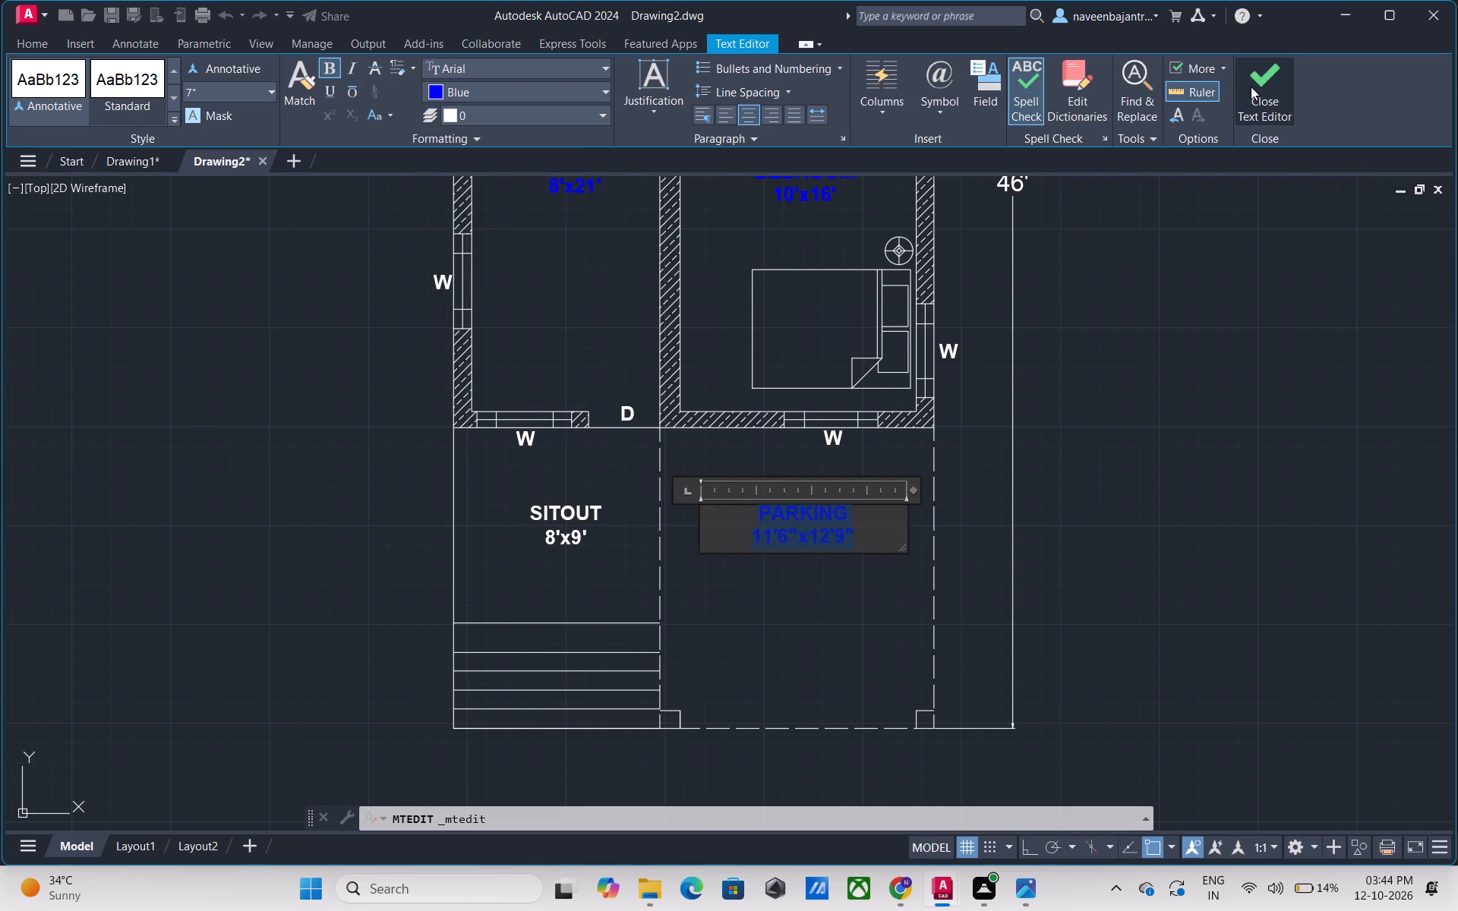
{"action": "left_click", "coordinate": [1251, 87]}
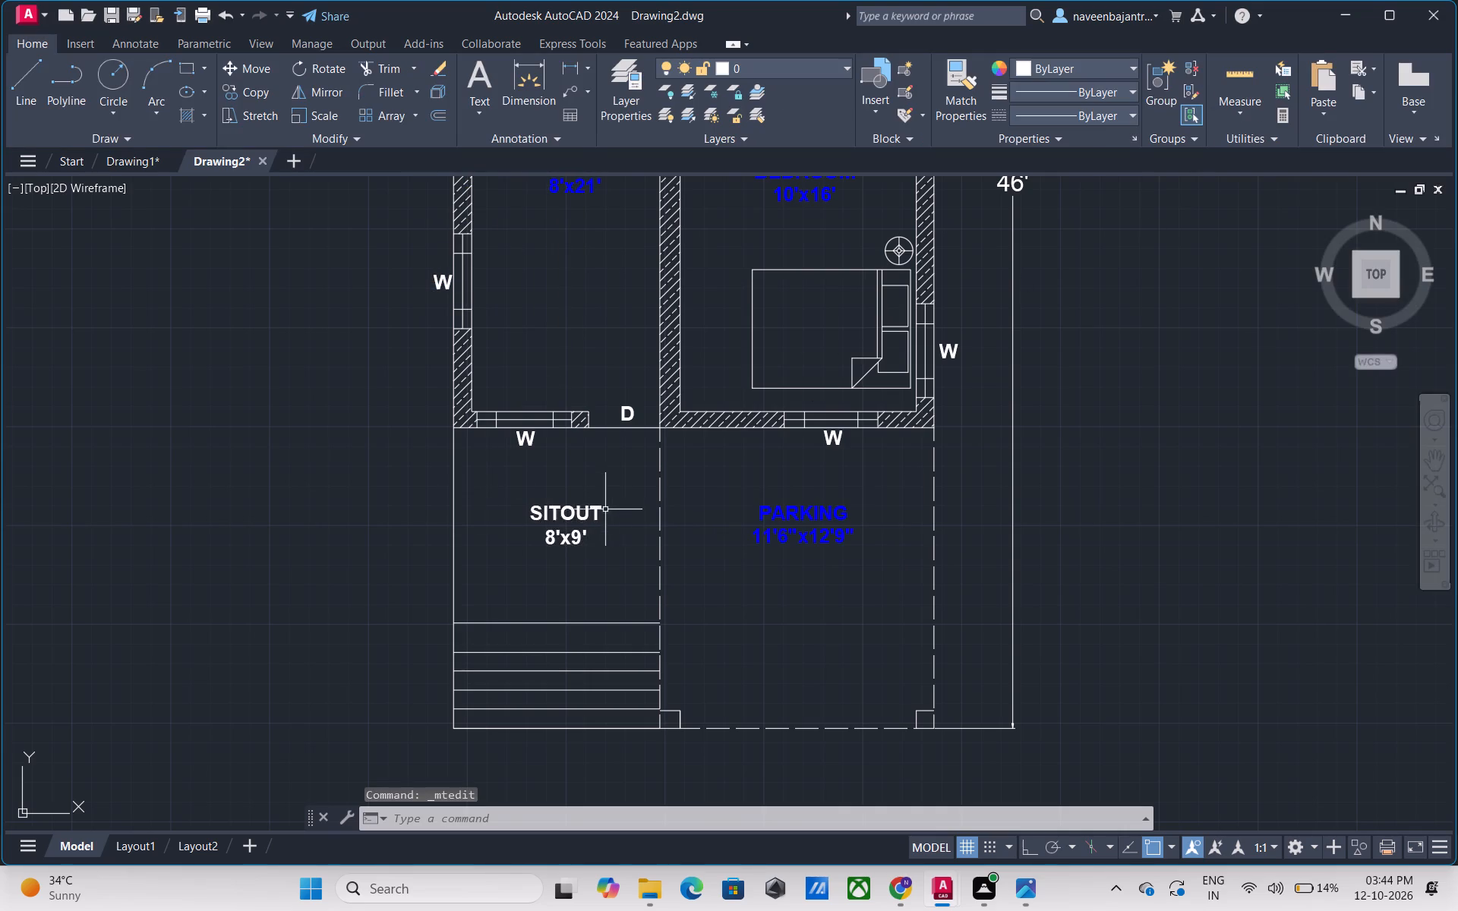
Recolour both lines of the SITOUT label text to Blue and close the text editor.
{"action": "left_click", "coordinate": [598, 514]}
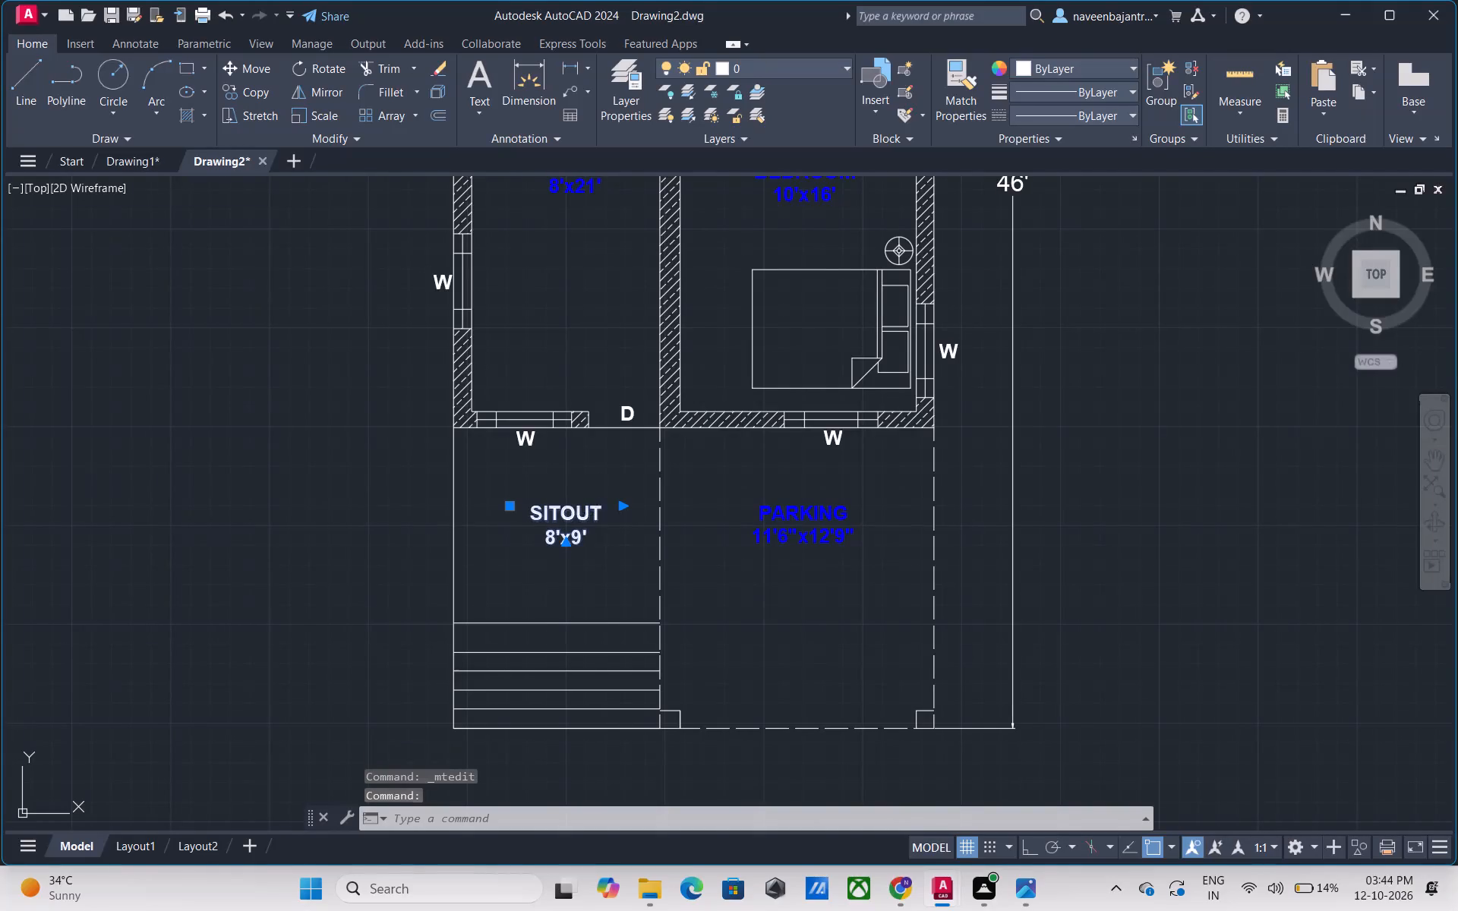
{"action": "double_click", "coordinate": [598, 514]}
{"action": "left_click_drag", "start_coordinate": [601, 534], "coordinate": [557, 536]}
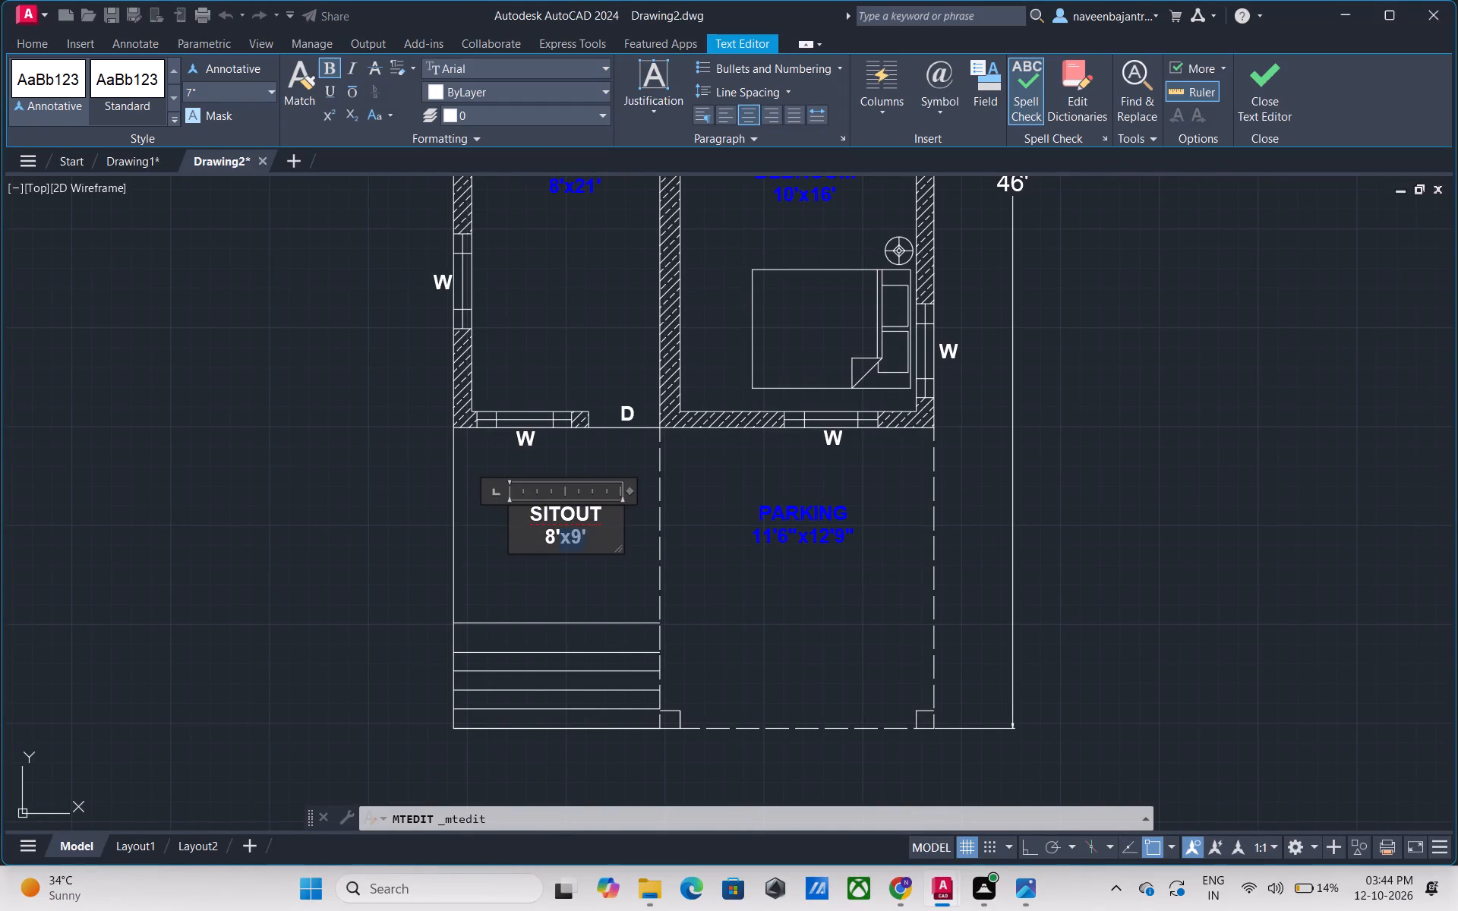
{"action": "left_click_drag", "start_coordinate": [557, 536], "coordinate": [516, 512]}
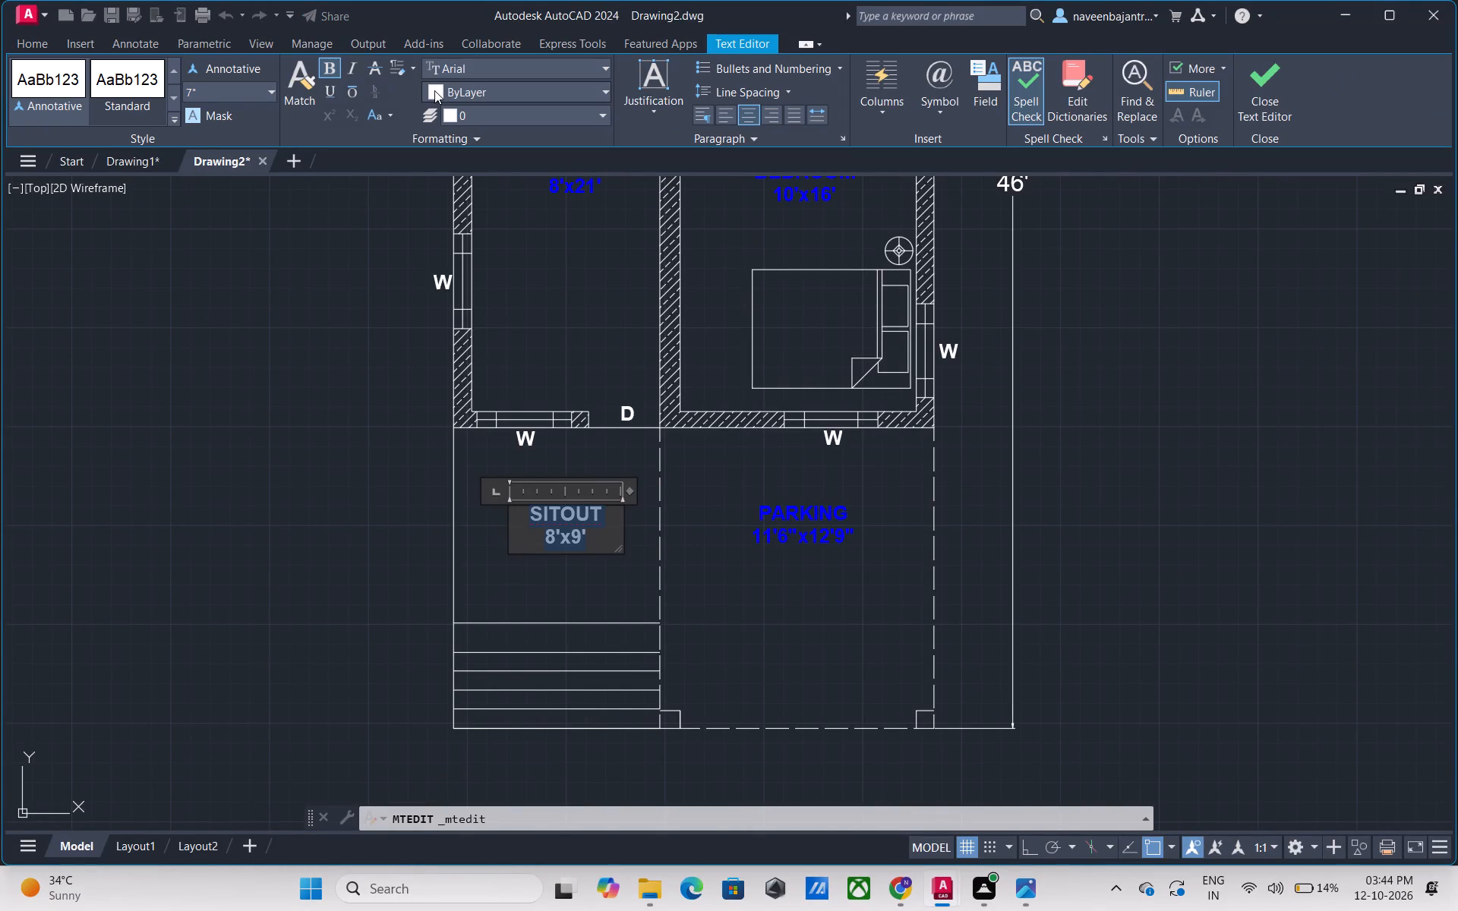
{"action": "left_click", "coordinate": [434, 90]}
{"action": "left_click", "coordinate": [510, 274]}
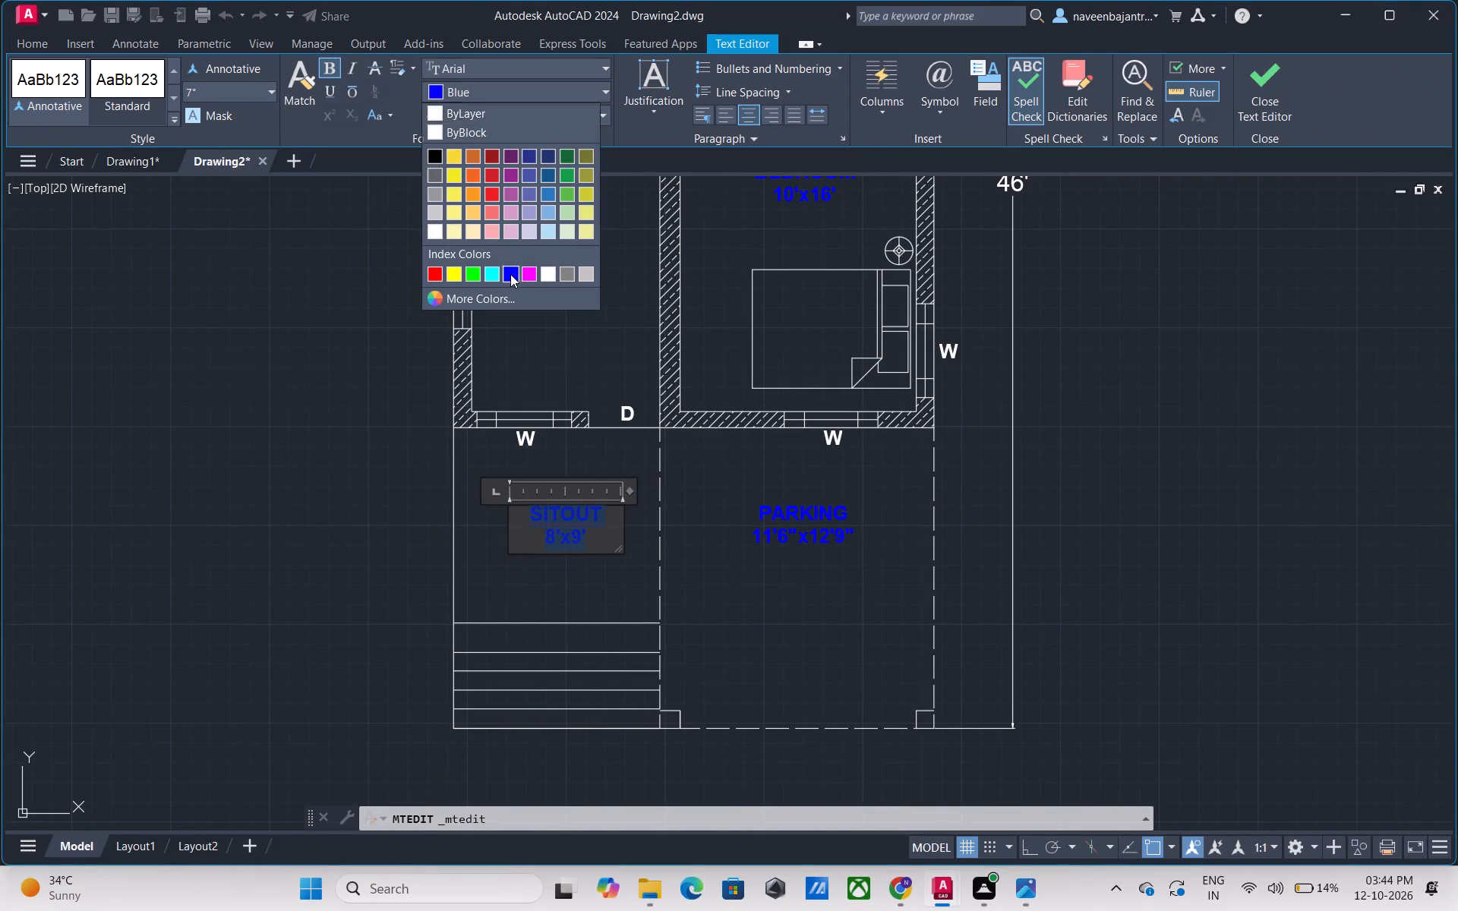
{"action": "left_click", "coordinate": [1279, 92]}
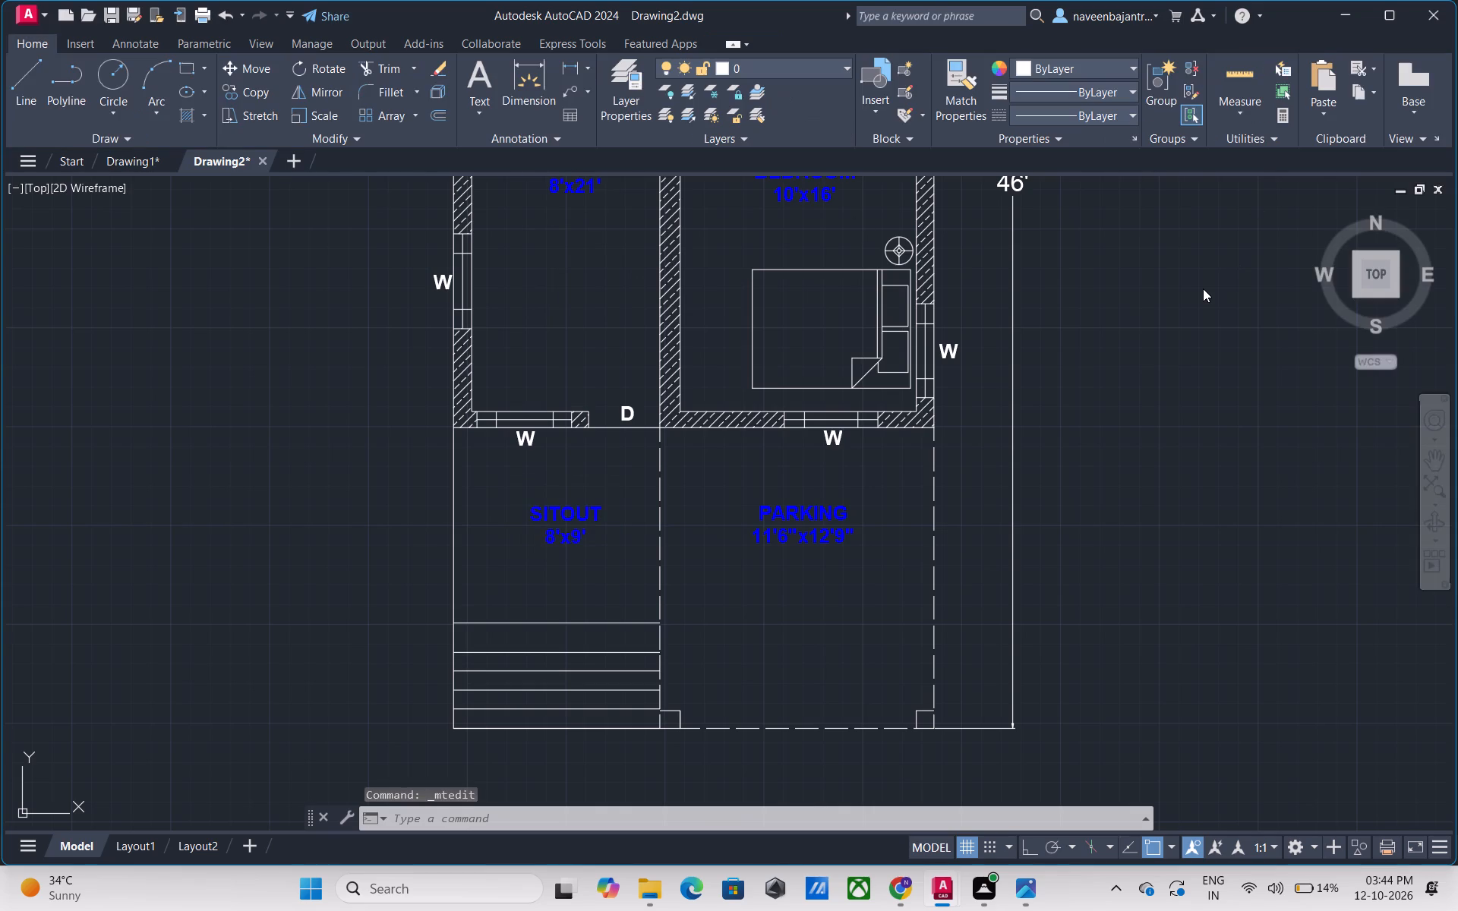
Recolour the D door label above the DINNING room's top wall to Magenta and close the text editor.
{"action": "scroll", "coordinate": [1203, 288], "scroll_direction": "down", "scroll_amount": 2}
{"action": "middle_click_drag", "start_coordinate": [1202, 292], "coordinate": [899, 468]}
{"action": "middle_click_drag", "start_coordinate": [717, 244], "coordinate": [721, 288]}
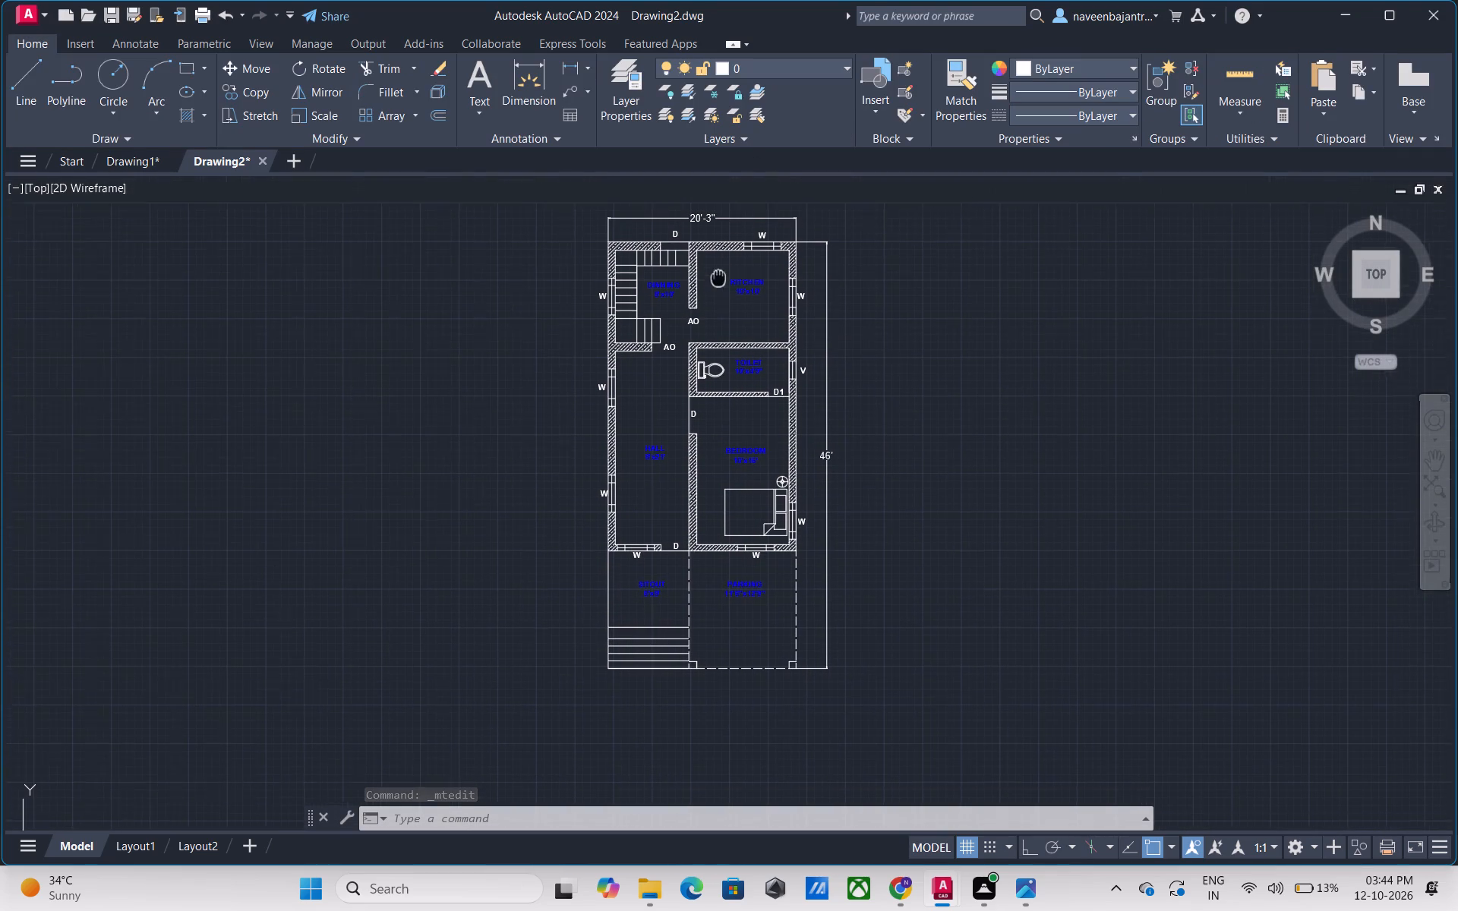
{"action": "middle_click_drag", "start_coordinate": [721, 288], "coordinate": [738, 333]}
{"action": "scroll", "coordinate": [695, 296], "scroll_direction": "up", "scroll_amount": 3}
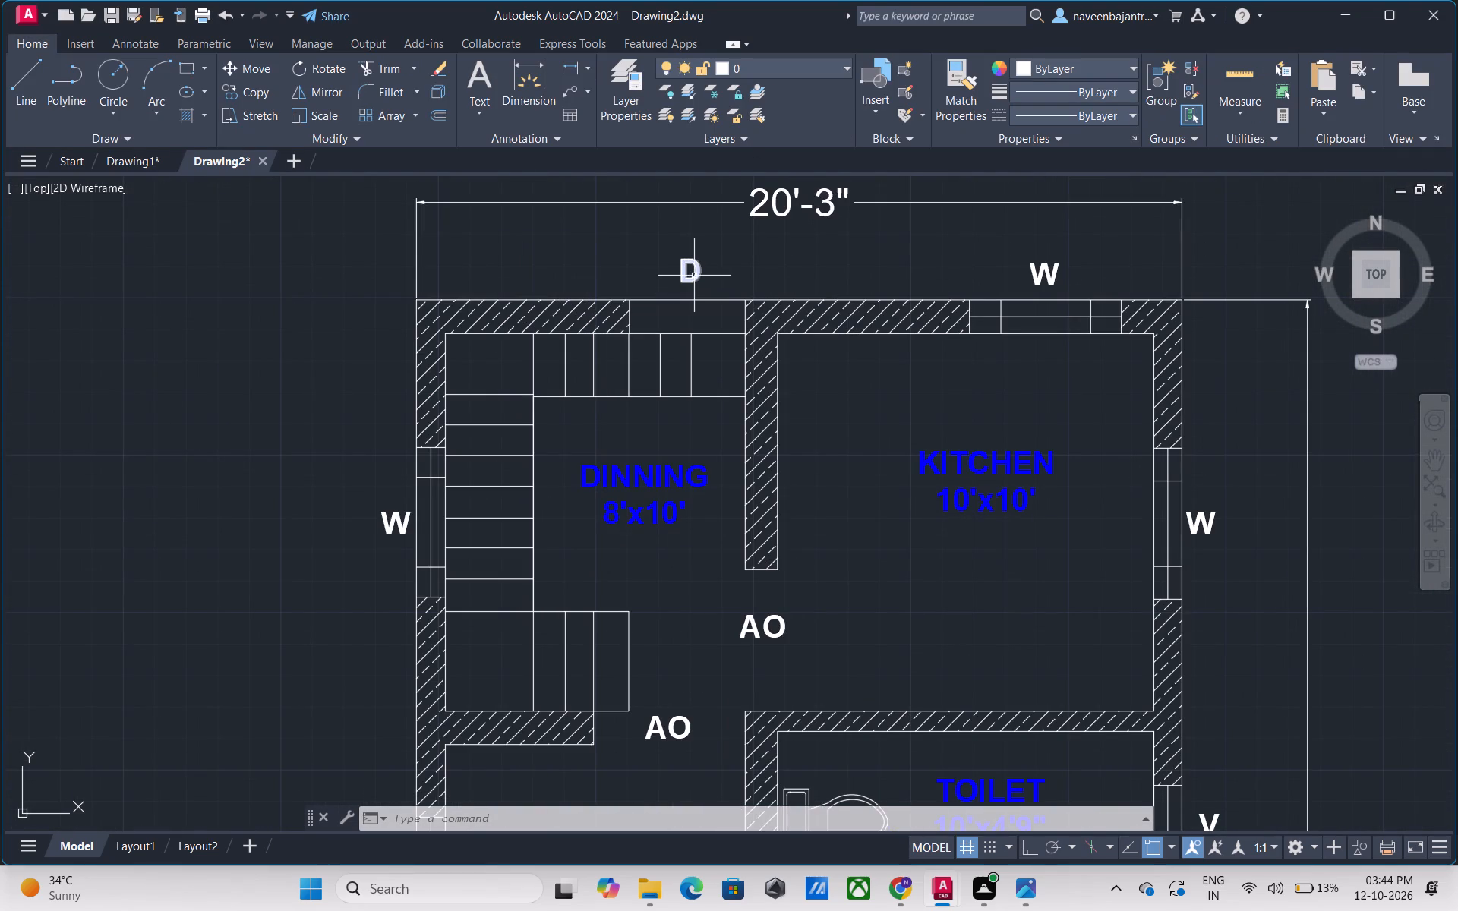
{"action": "double_click", "coordinate": [694, 276]}
{"action": "left_click_drag", "start_coordinate": [715, 273], "coordinate": [715, 273]}
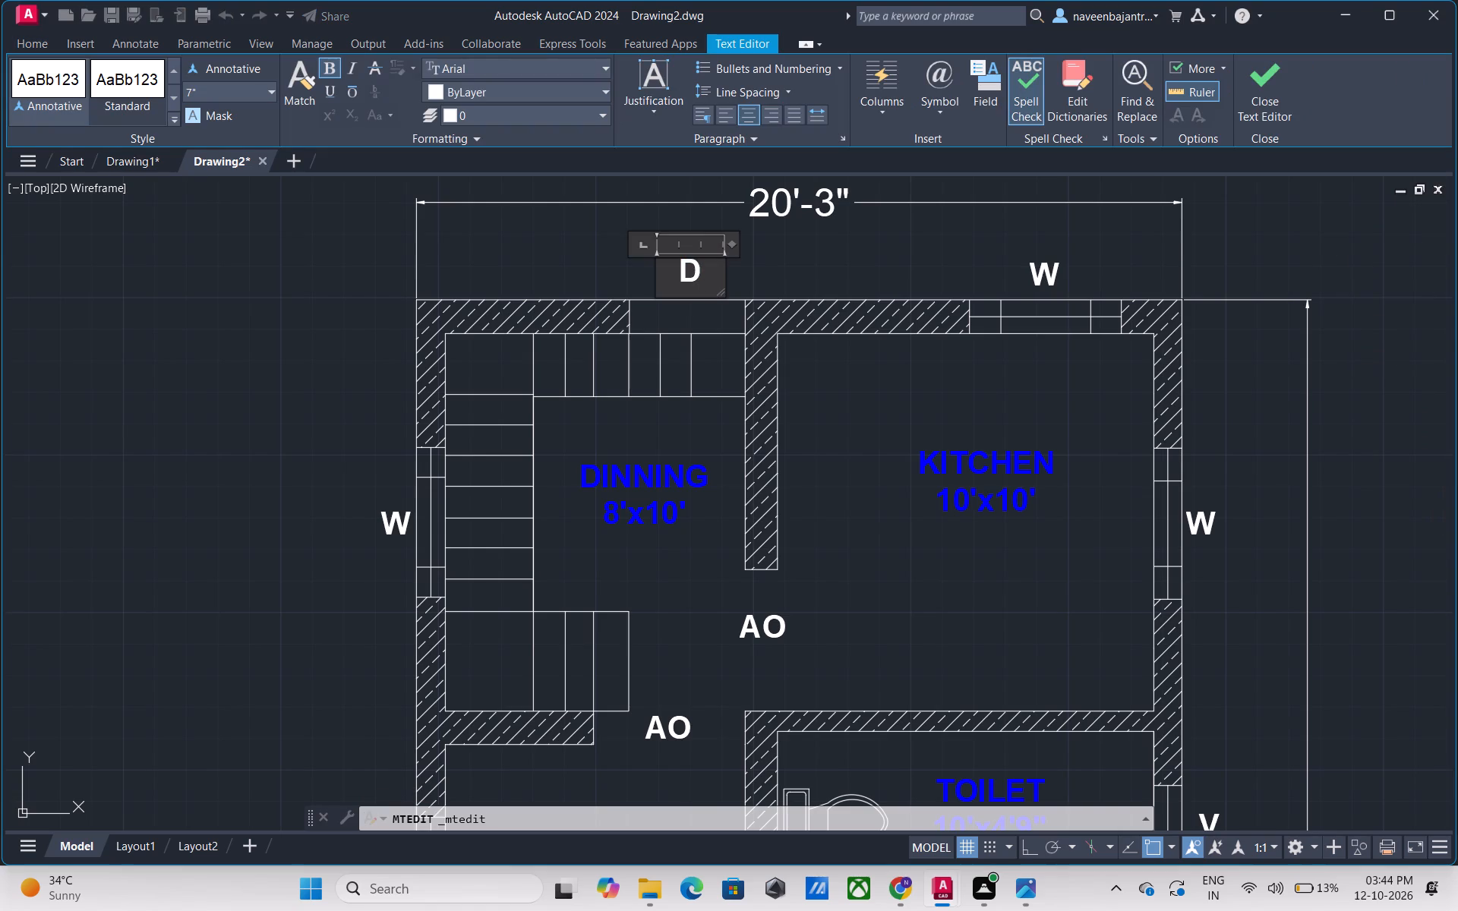
{"action": "left_click_drag", "start_coordinate": [715, 273], "coordinate": [649, 272]}
{"action": "left_click", "coordinate": [440, 88]}
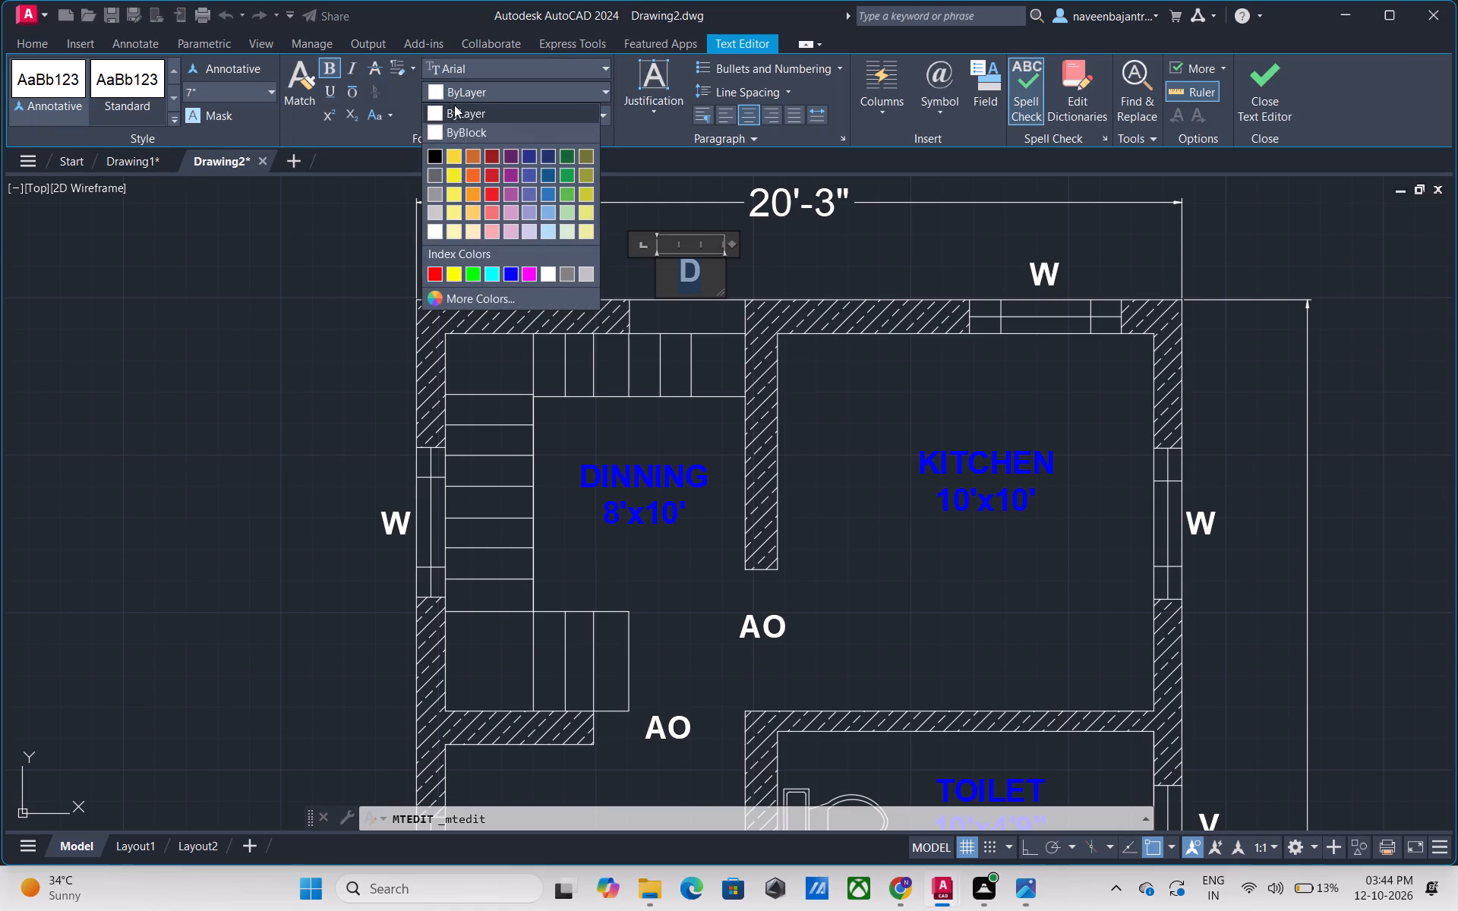
{"action": "left_click", "coordinate": [531, 270]}
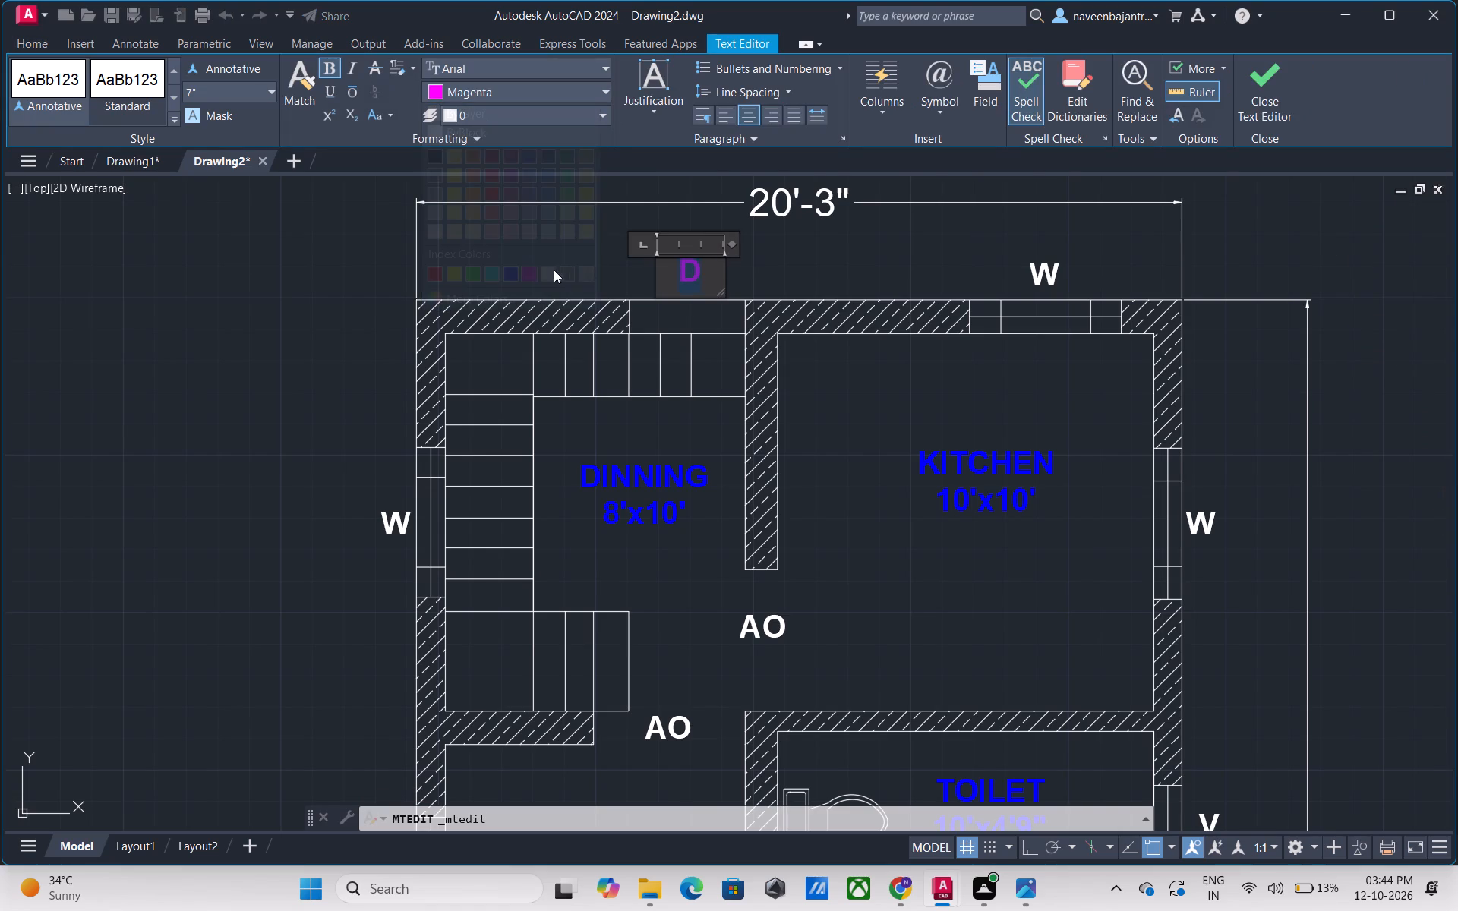
{"action": "left_click", "coordinate": [1274, 125]}
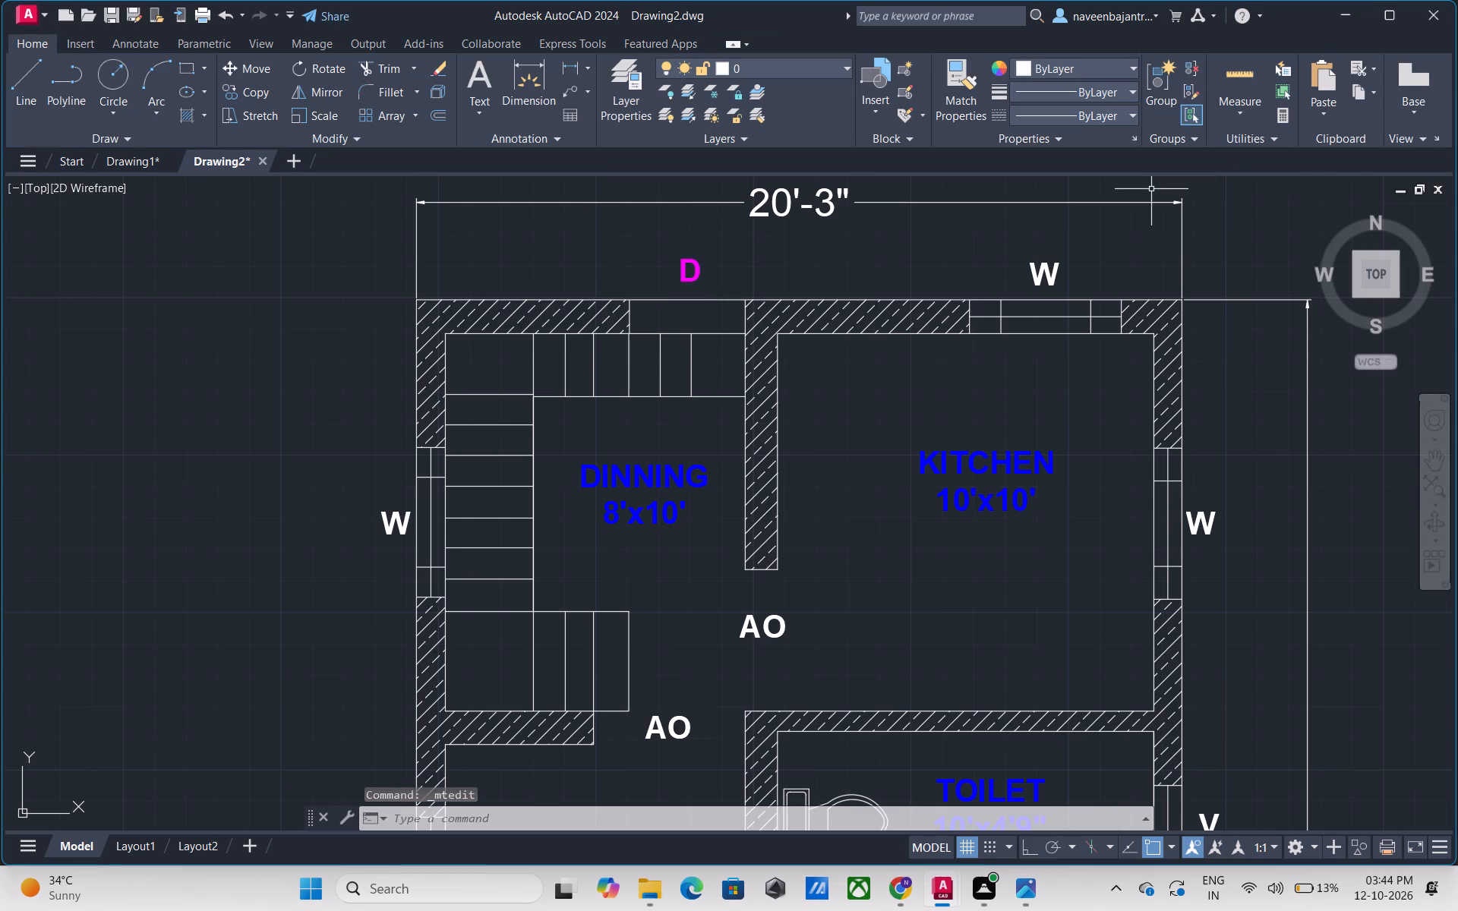
Recolour the W window label above the KITCHEN's top wall to Magenta and close the text editor.
{"action": "scroll", "coordinate": [1151, 192], "scroll_direction": "down", "scroll_amount": 1}
{"action": "scroll", "coordinate": [1136, 315], "scroll_direction": "down", "scroll_amount": 1}
{"action": "middle_click_drag", "start_coordinate": [1135, 317], "coordinate": [895, 319]}
{"action": "scroll", "coordinate": [877, 278], "scroll_direction": "up", "scroll_amount": 2}
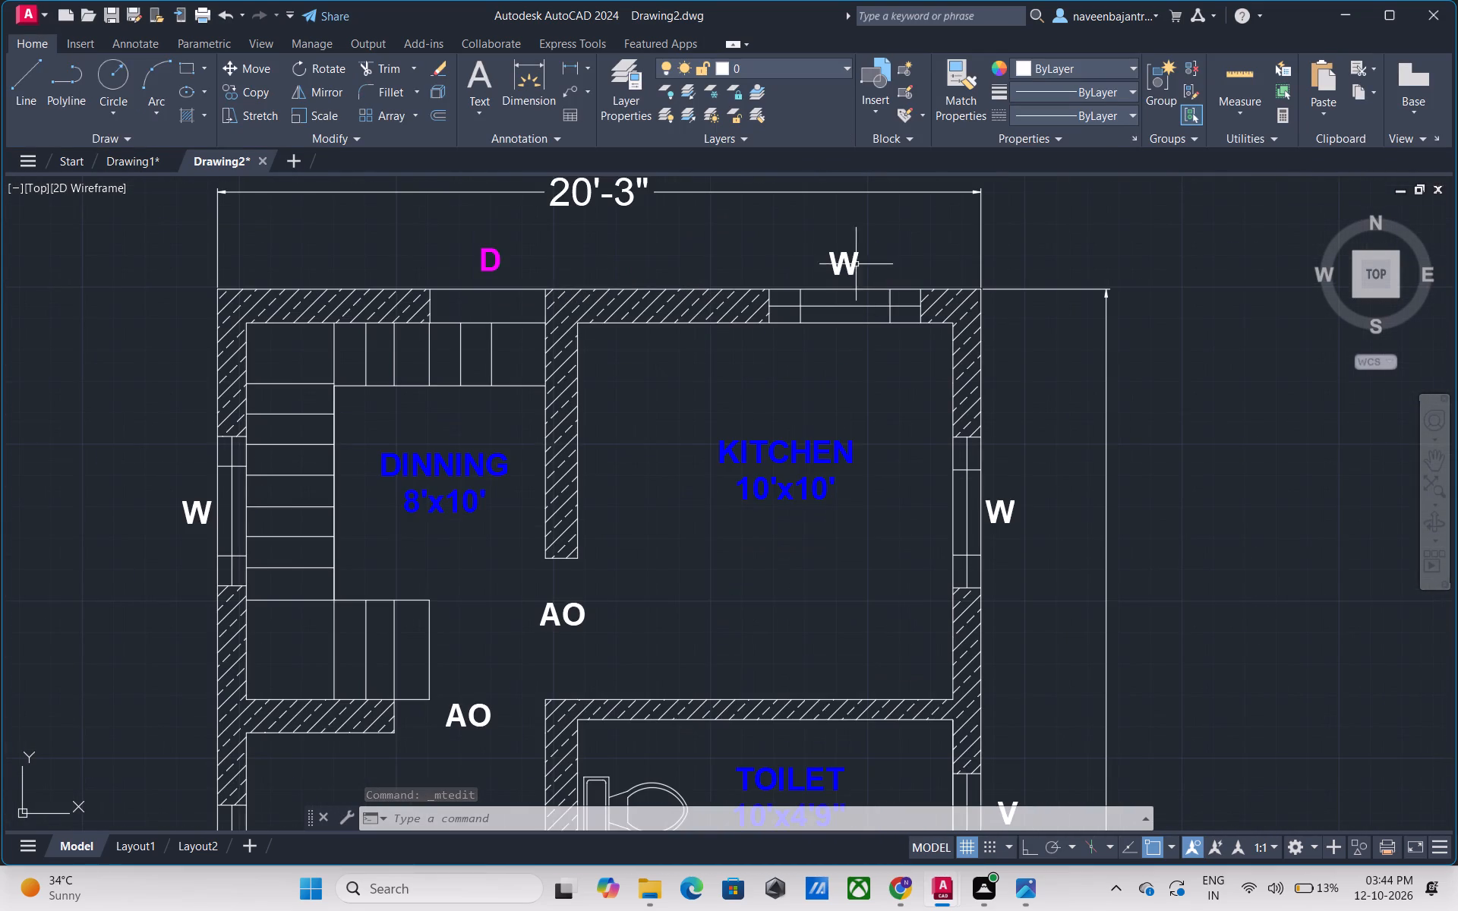
{"action": "double_click", "coordinate": [851, 261]}
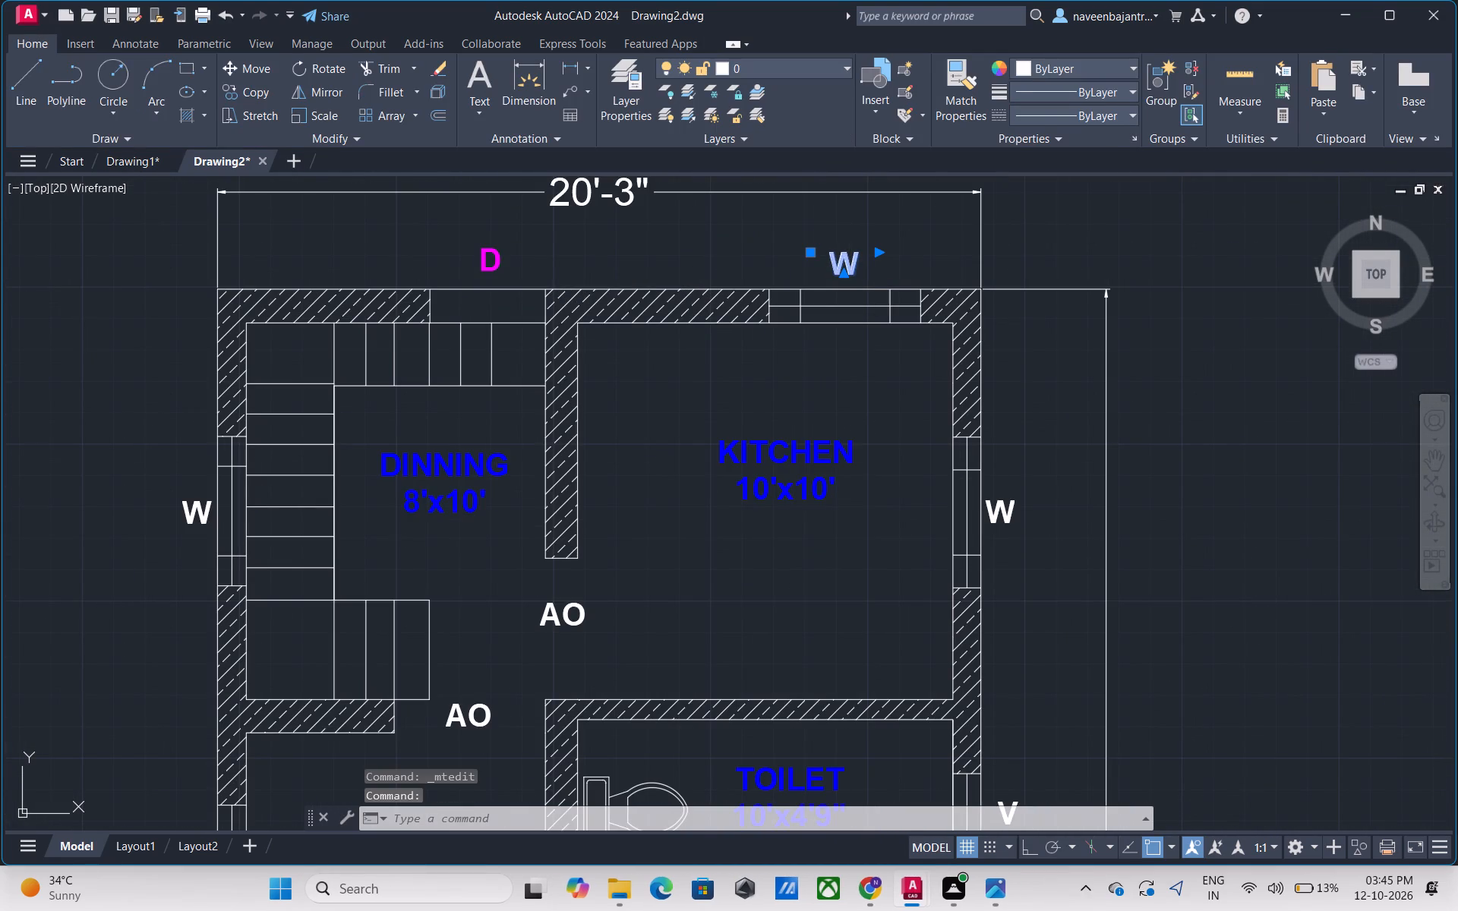
{"action": "left_click_drag", "start_coordinate": [857, 264], "coordinate": [822, 264]}
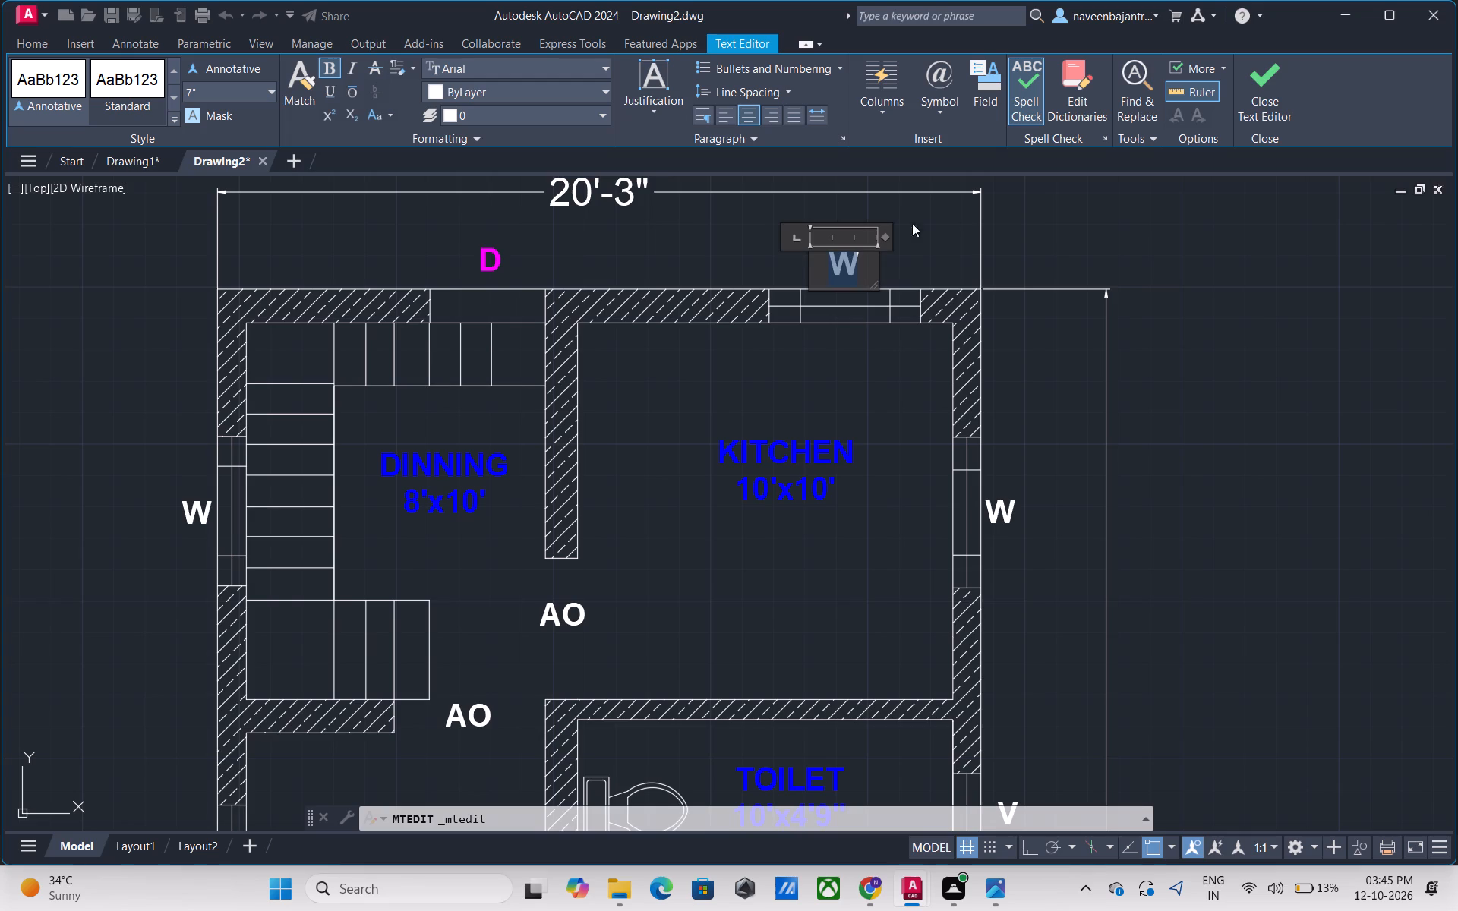
{"action": "left_click", "coordinate": [437, 96]}
{"action": "left_click", "coordinate": [528, 266]}
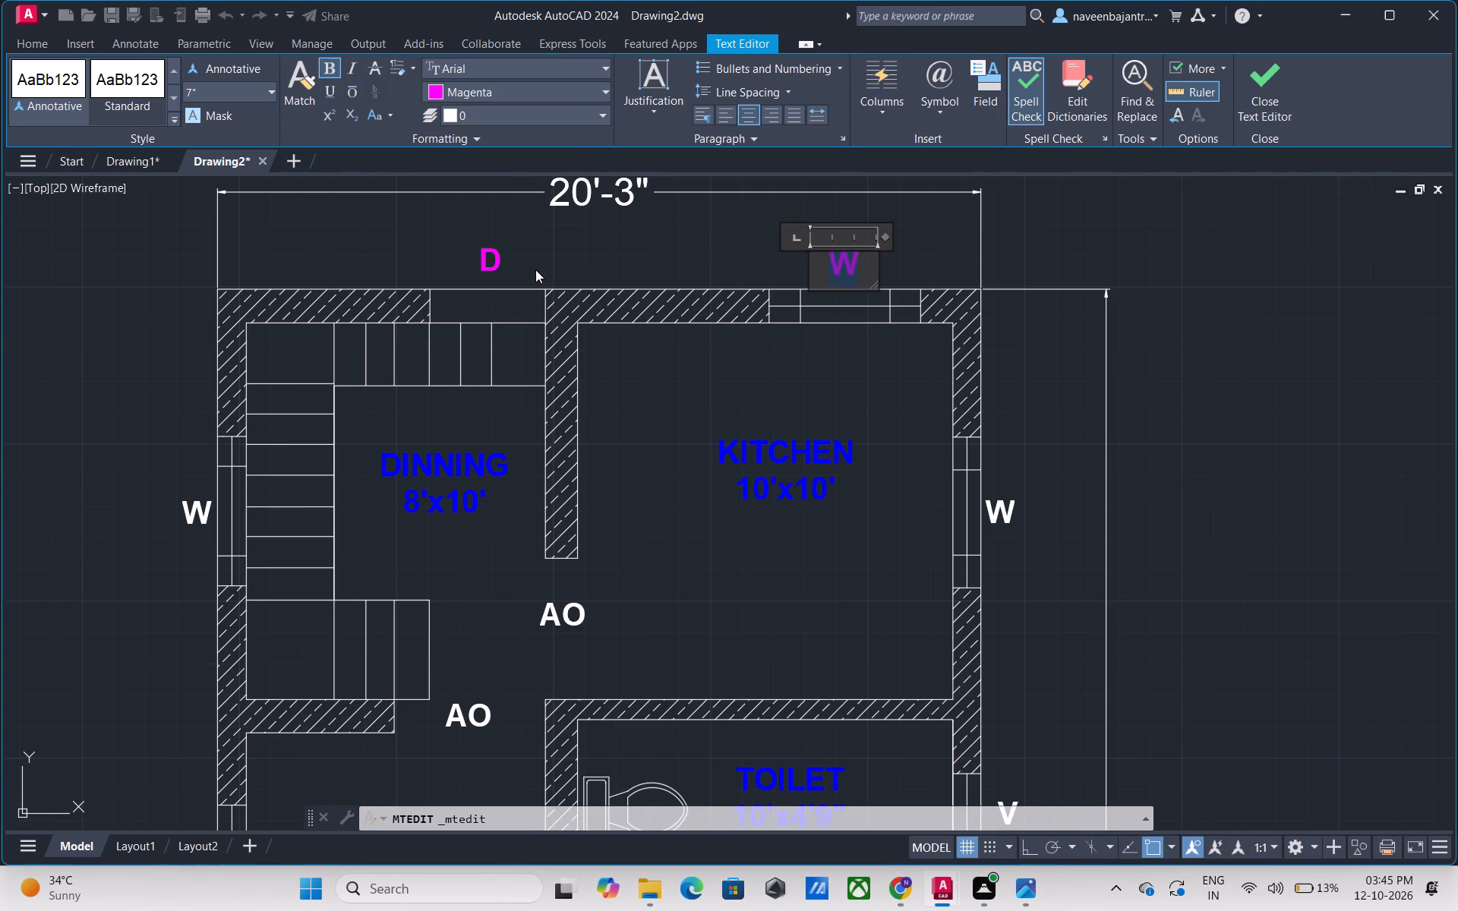
{"action": "left_click", "coordinate": [1283, 104]}
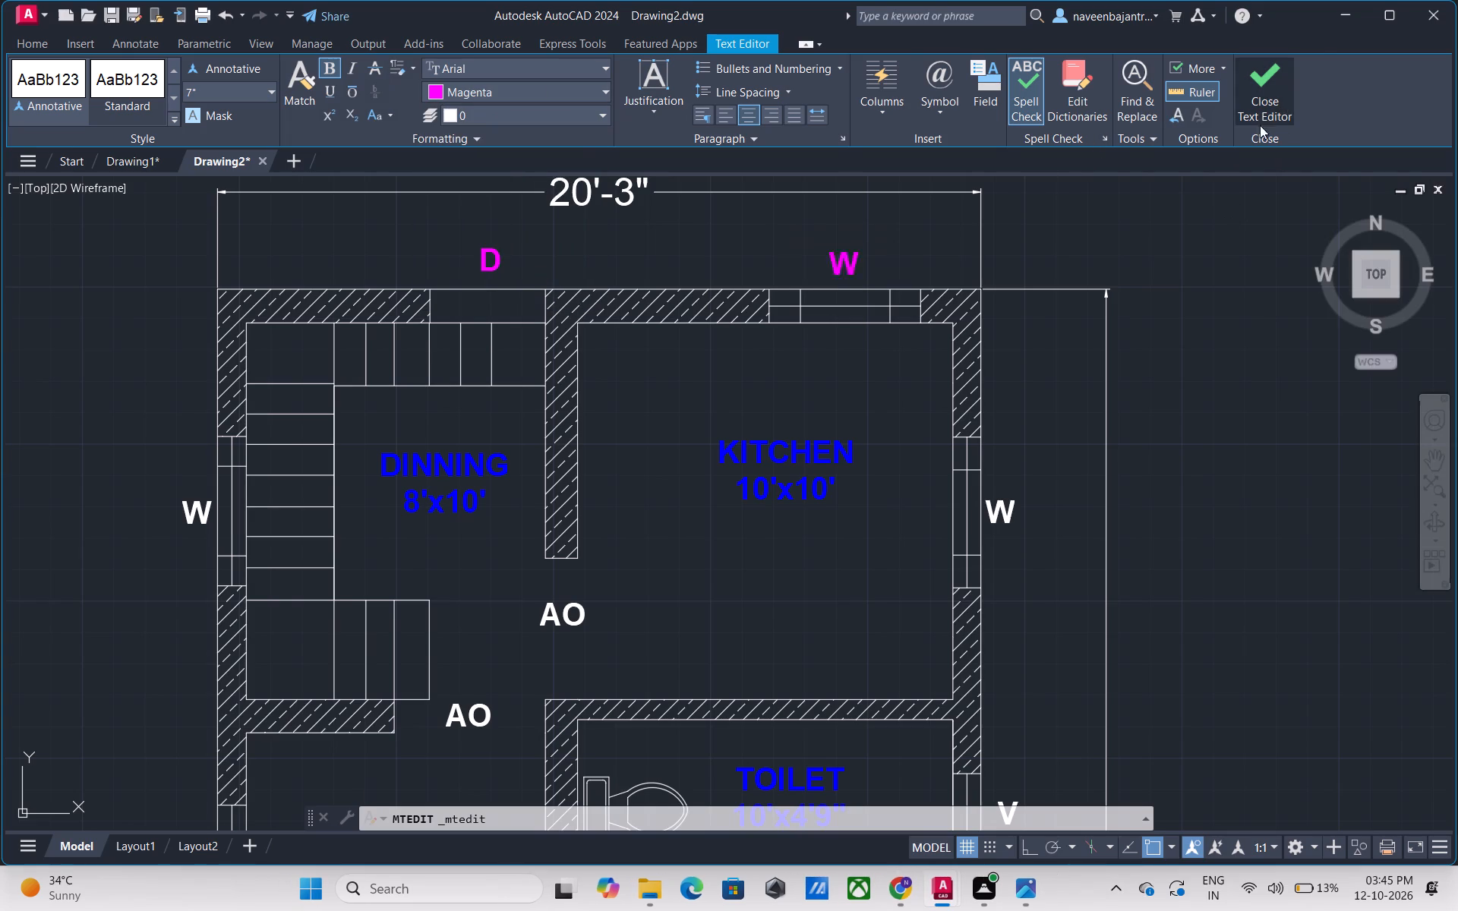
Recolour the W window label beside the KITCHEN's right outer wall to Magenta and close the text editor.
{"action": "double_click", "coordinate": [1008, 515]}
{"action": "left_click_drag", "start_coordinate": [1019, 512], "coordinate": [978, 510]}
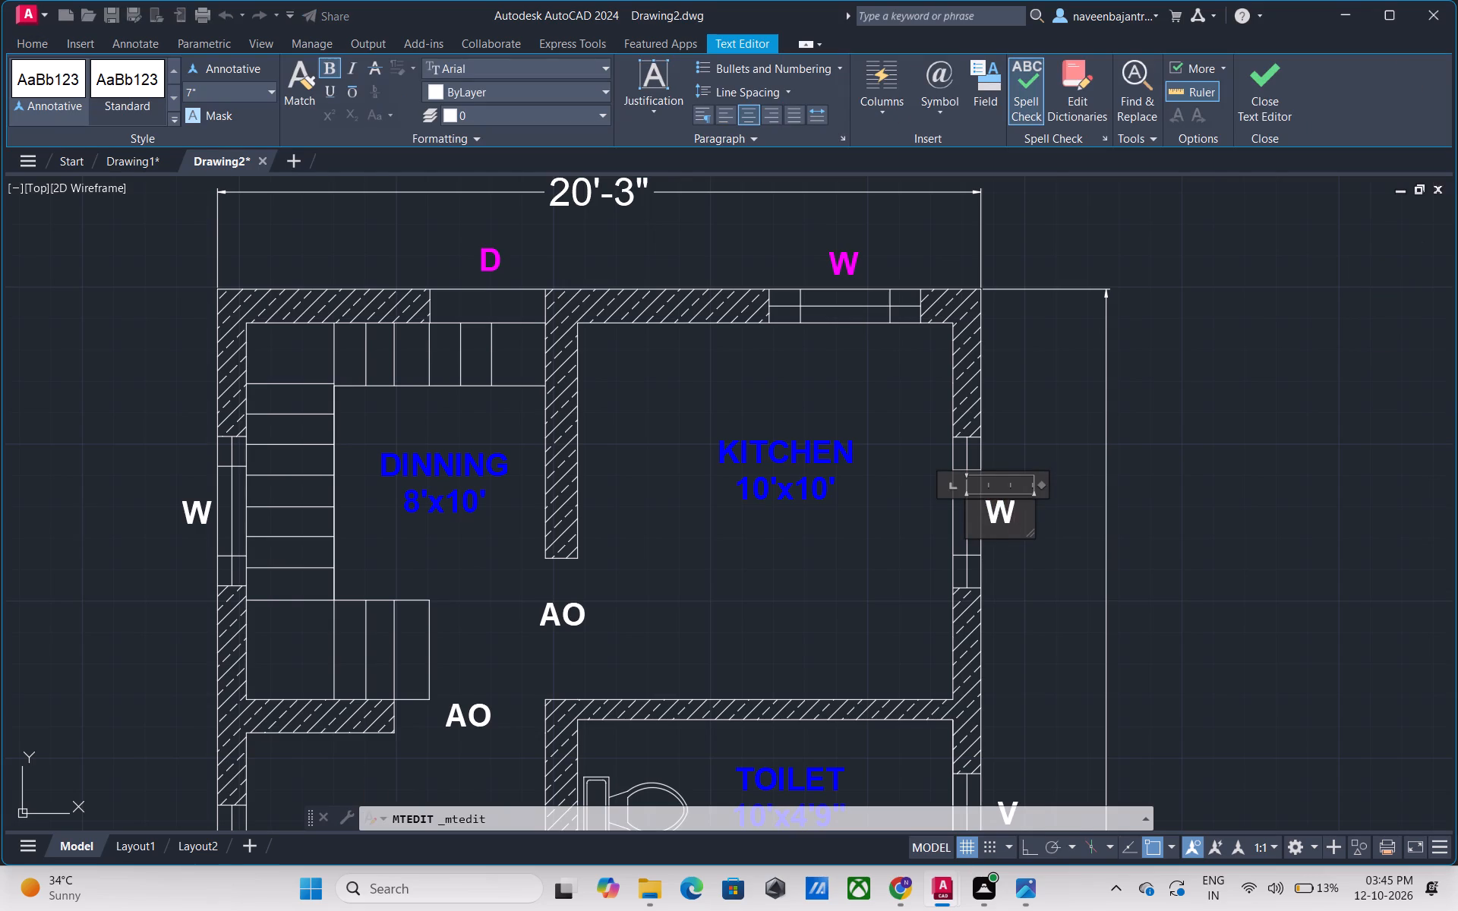
{"action": "left_click_drag", "start_coordinate": [978, 510], "coordinate": [969, 510]}
{"action": "left_click", "coordinate": [431, 94]}
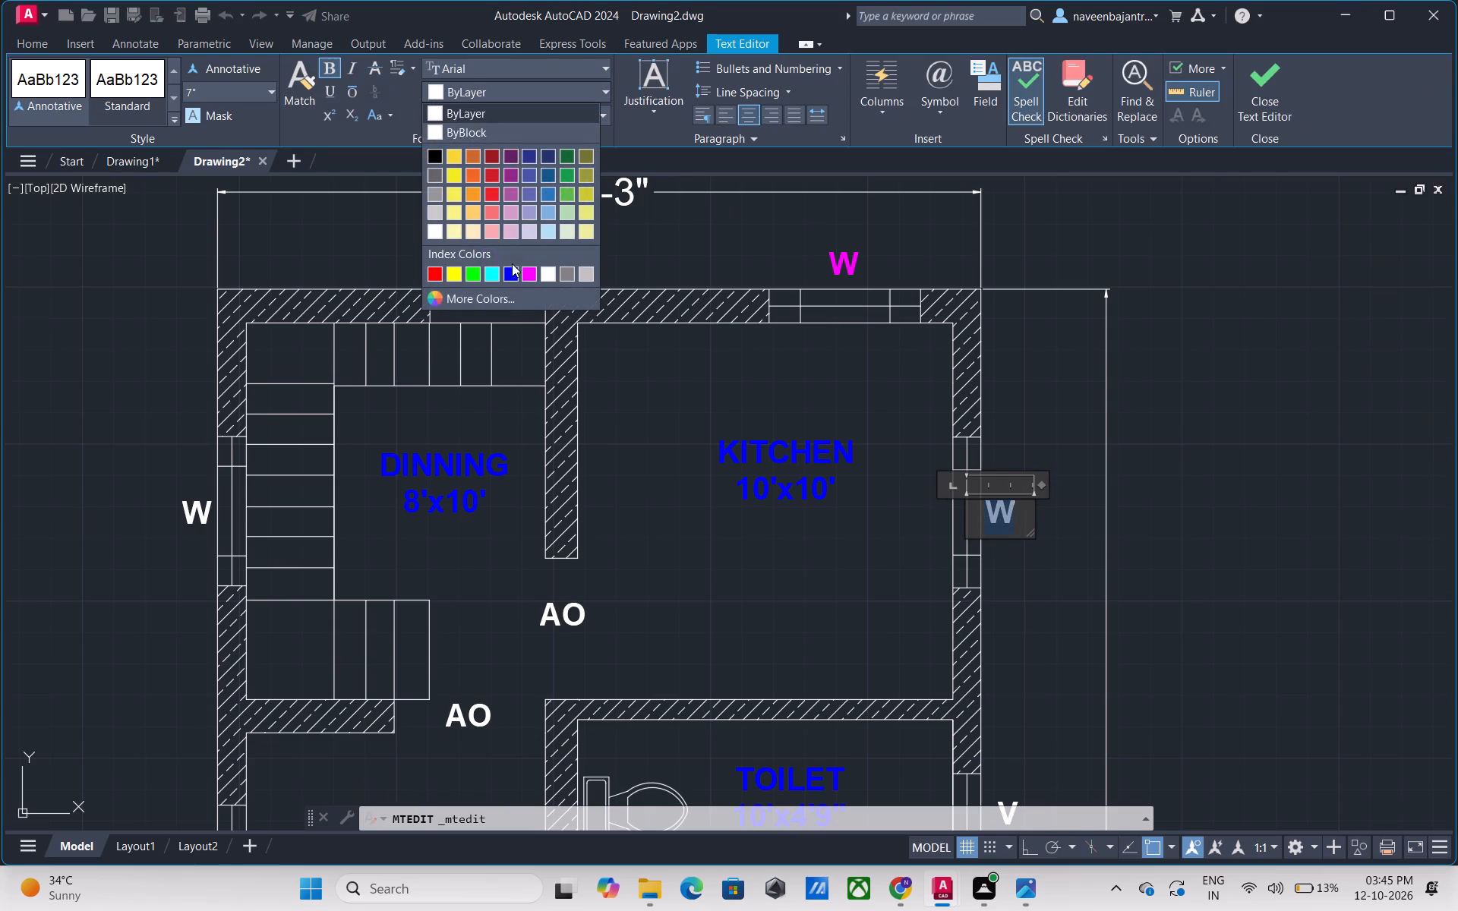
{"action": "left_click", "coordinate": [526, 273]}
{"action": "scroll", "coordinate": [661, 319], "scroll_direction": "down", "scroll_amount": 3}
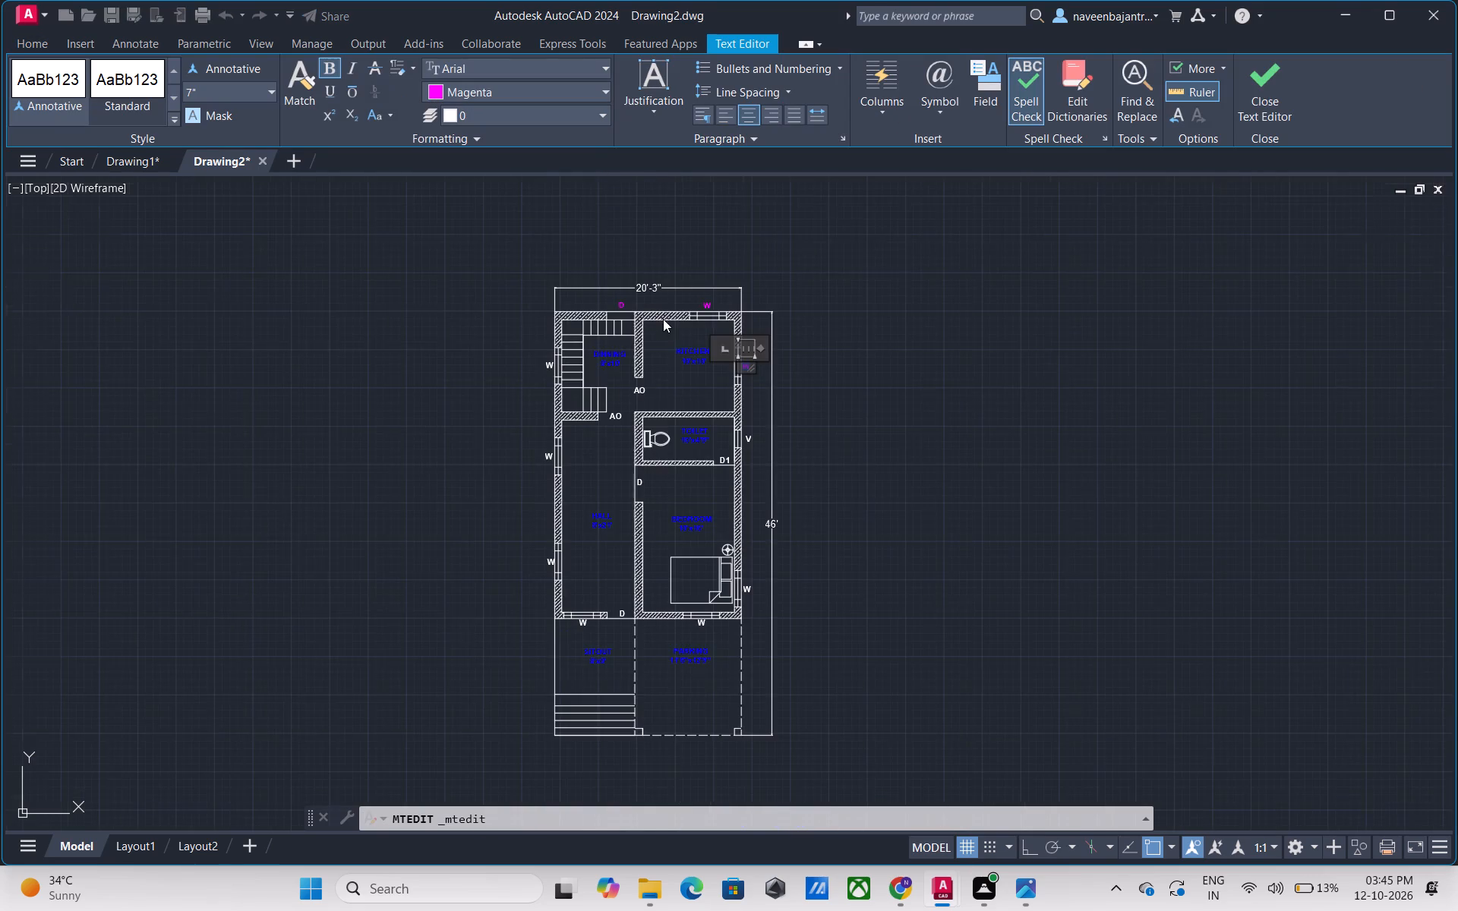
{"action": "middle_click_drag", "start_coordinate": [663, 319], "coordinate": [722, 267]}
{"action": "scroll", "coordinate": [691, 277], "scroll_direction": "up", "scroll_amount": 1}
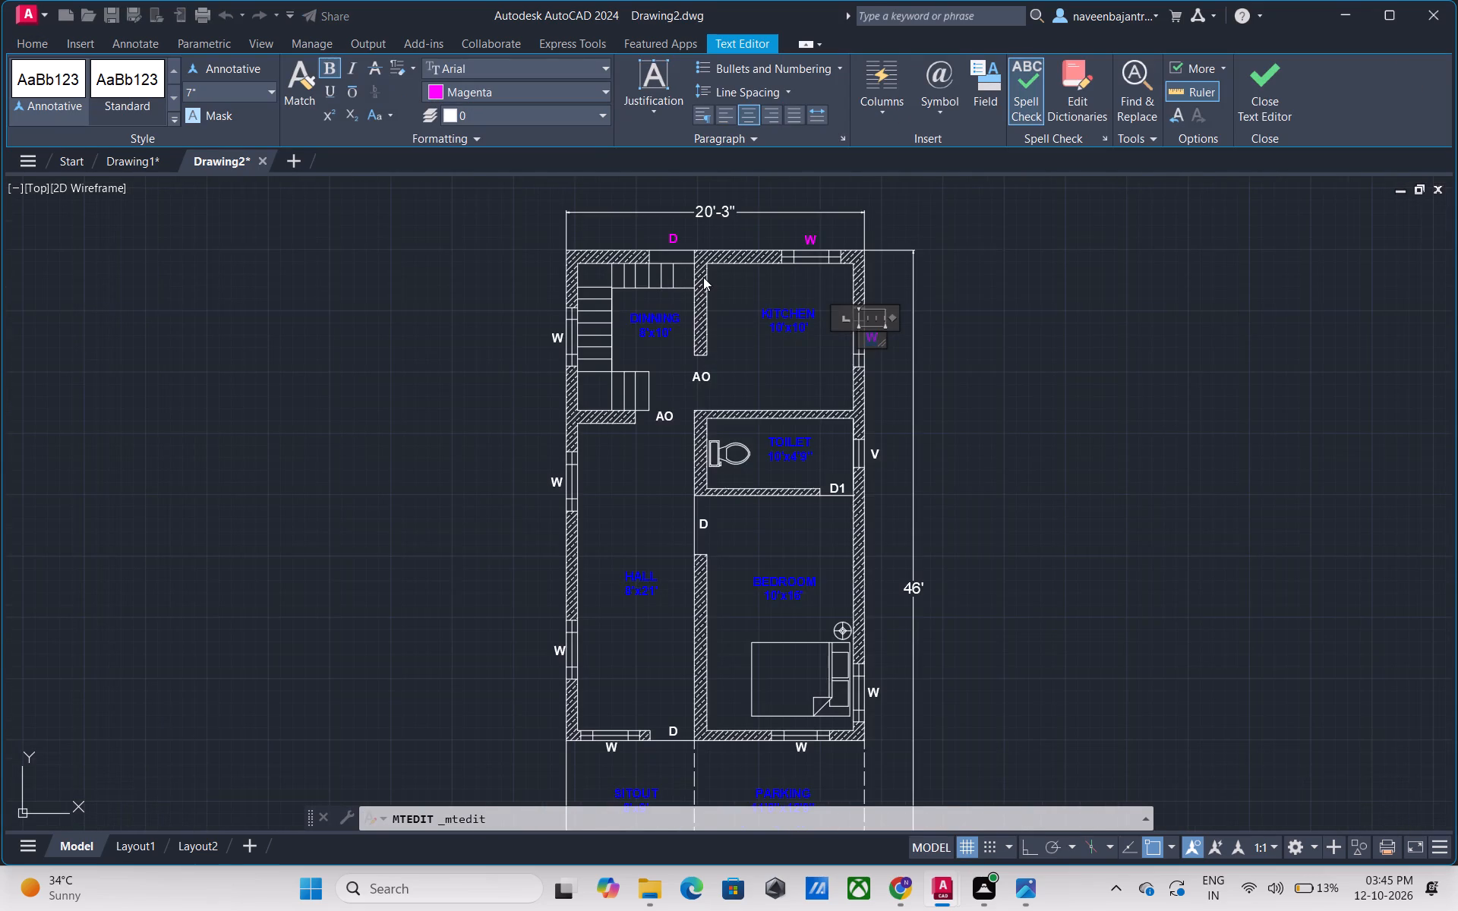
{"action": "scroll", "coordinate": [703, 277], "scroll_direction": "up", "scroll_amount": 1}
{"action": "left_click", "coordinate": [1260, 106]}
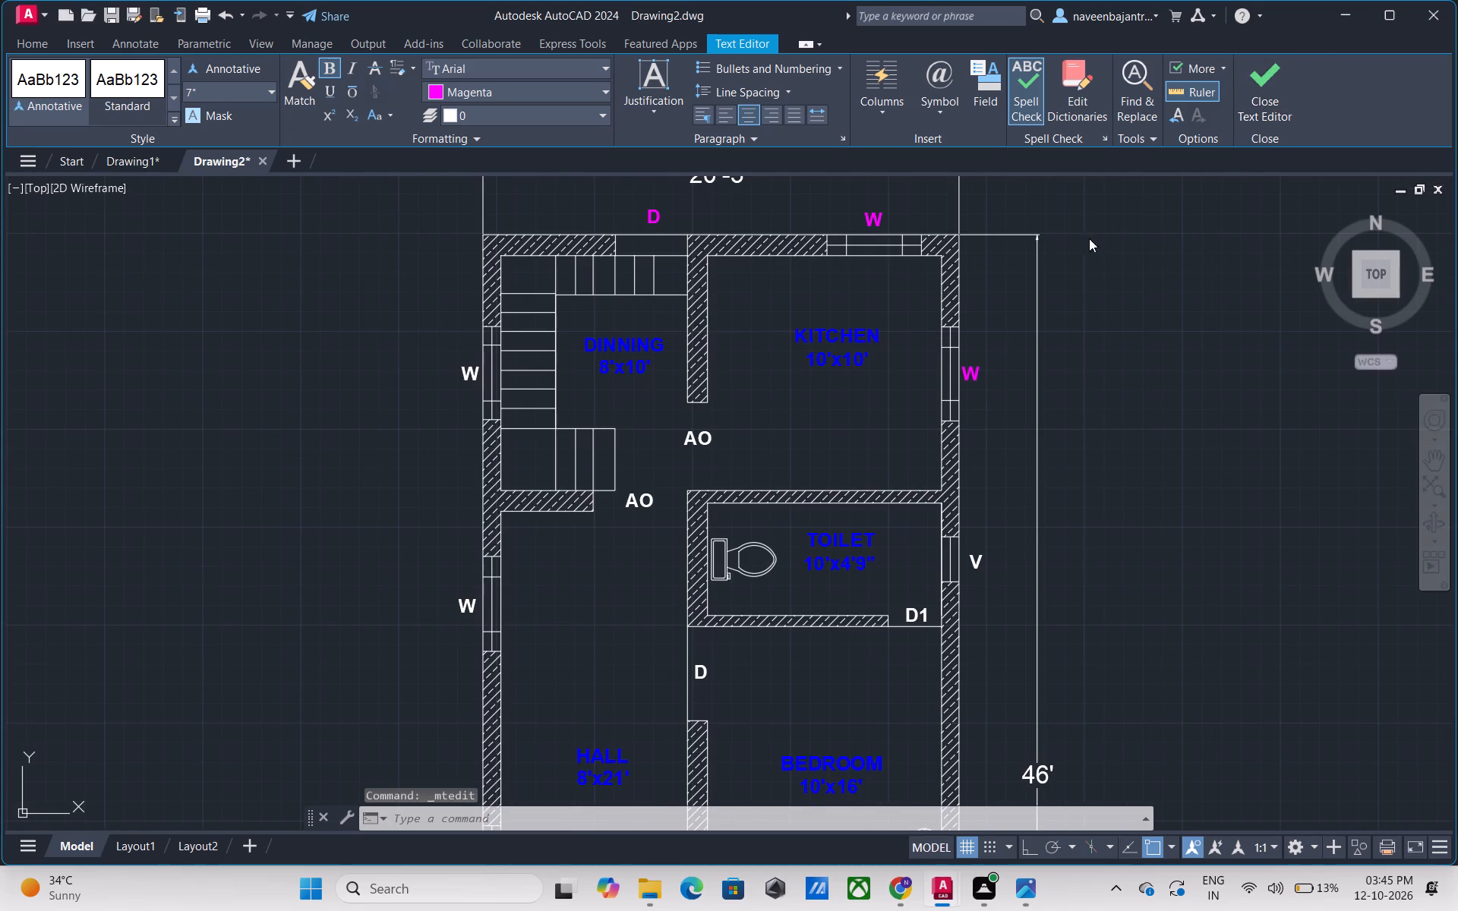
Recolour the AO opening label between the DINNING room and KITCHEN to Magenta and close the text editor.
{"action": "double_click", "coordinate": [713, 439]}
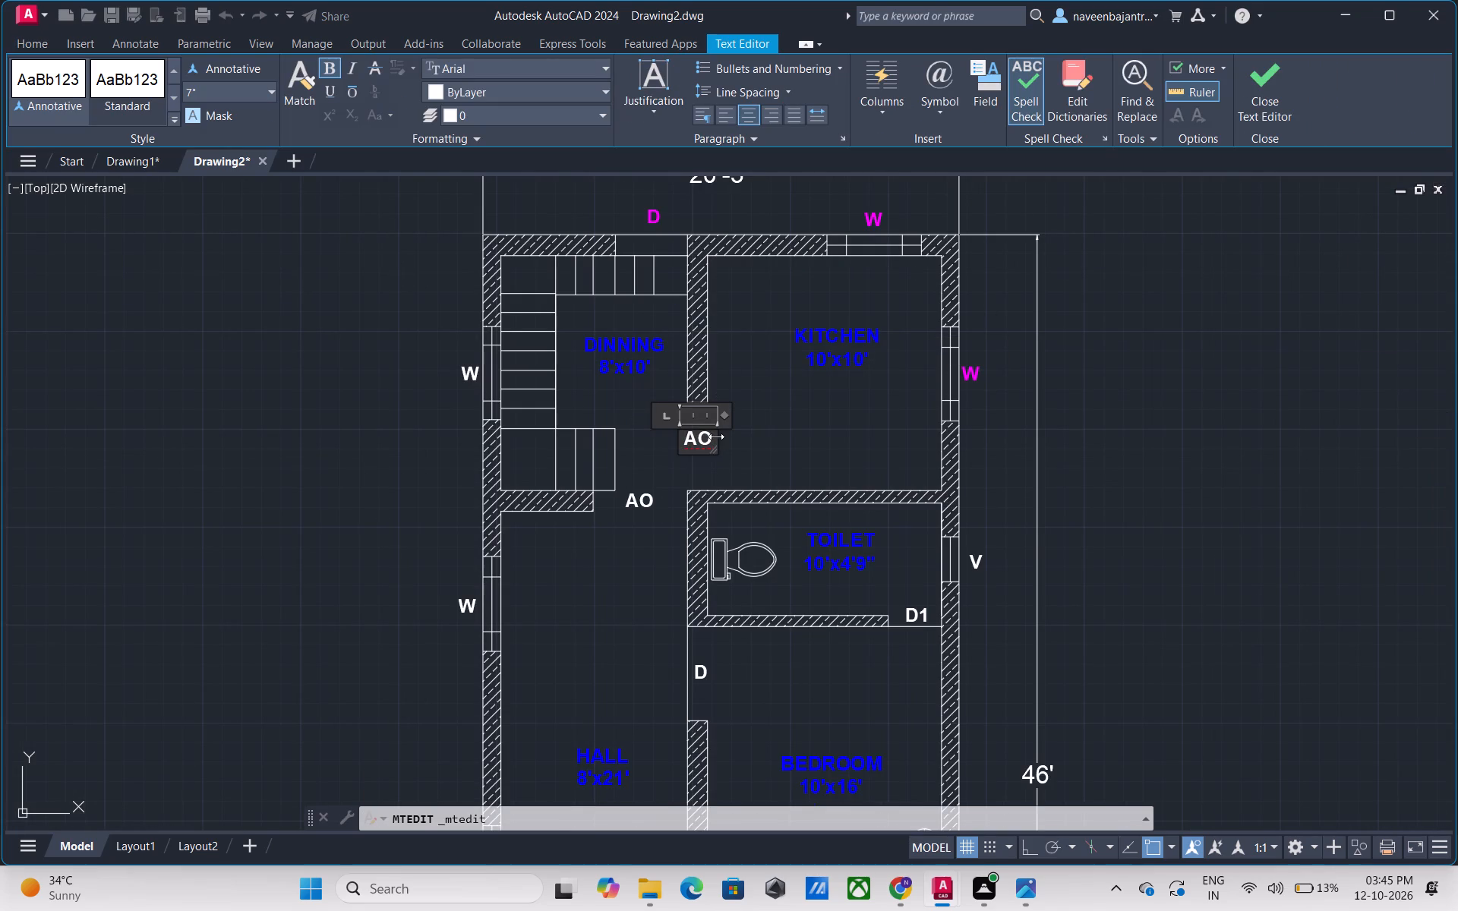
{"action": "left_click_drag", "start_coordinate": [712, 438], "coordinate": [683, 437]}
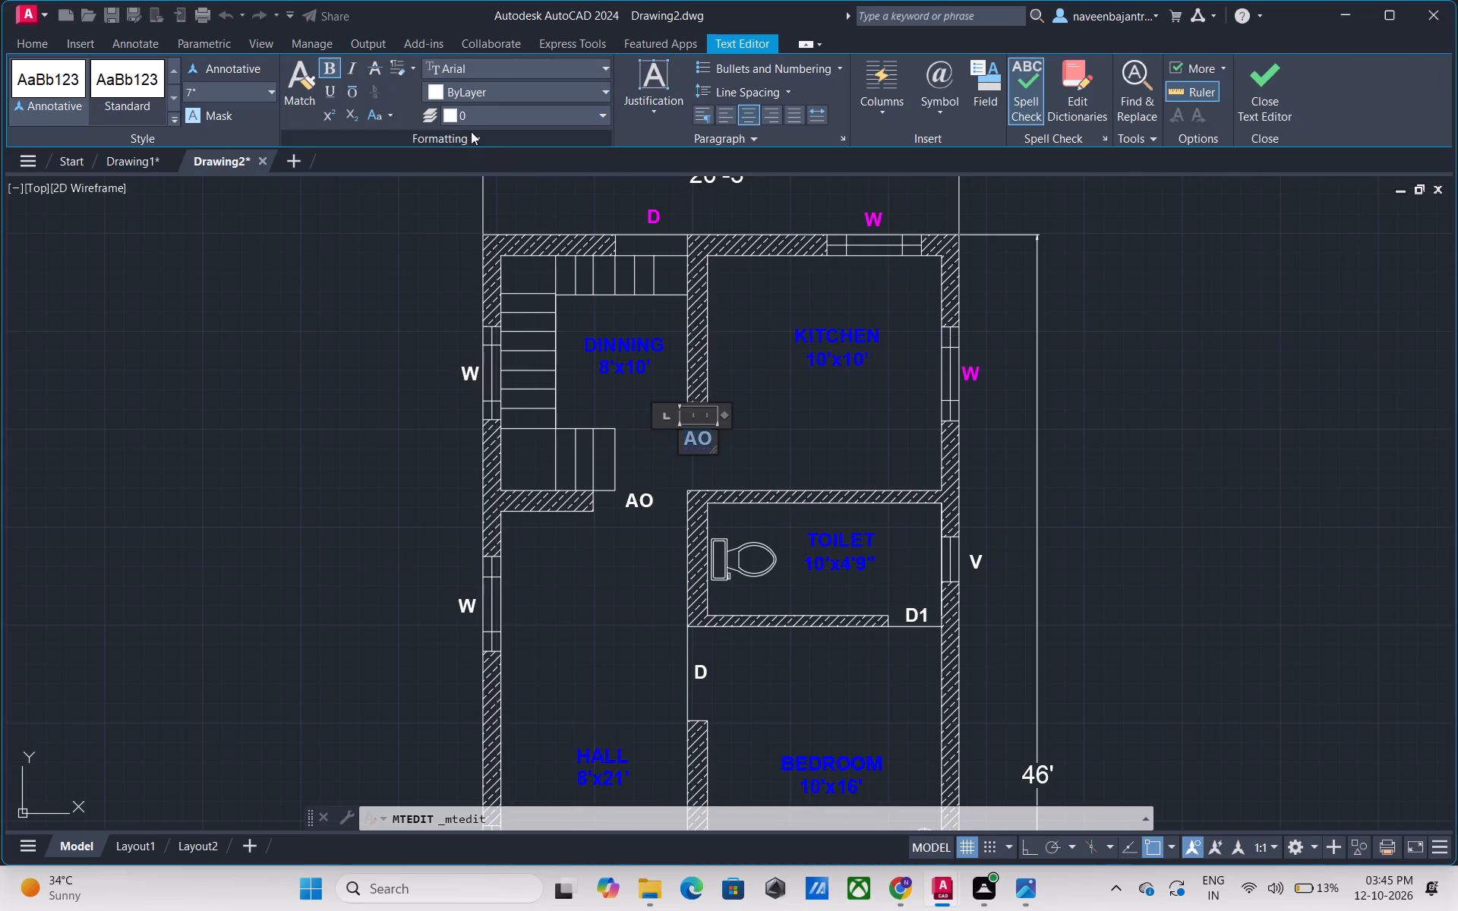
{"action": "left_click_drag", "start_coordinate": [434, 90], "coordinate": [439, 97]}
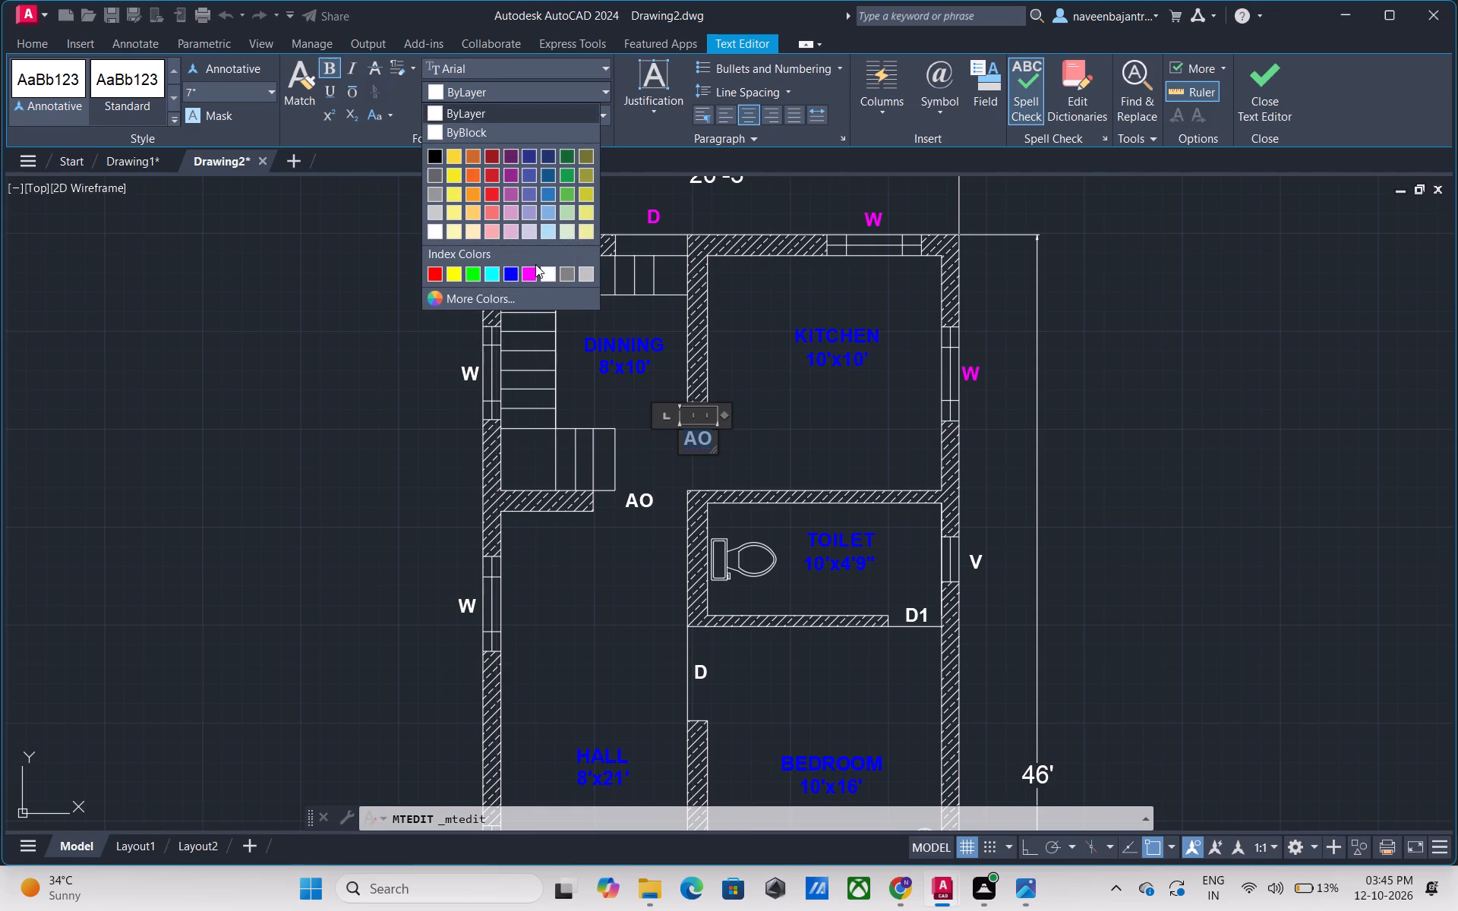
{"action": "left_click", "coordinate": [530, 271]}
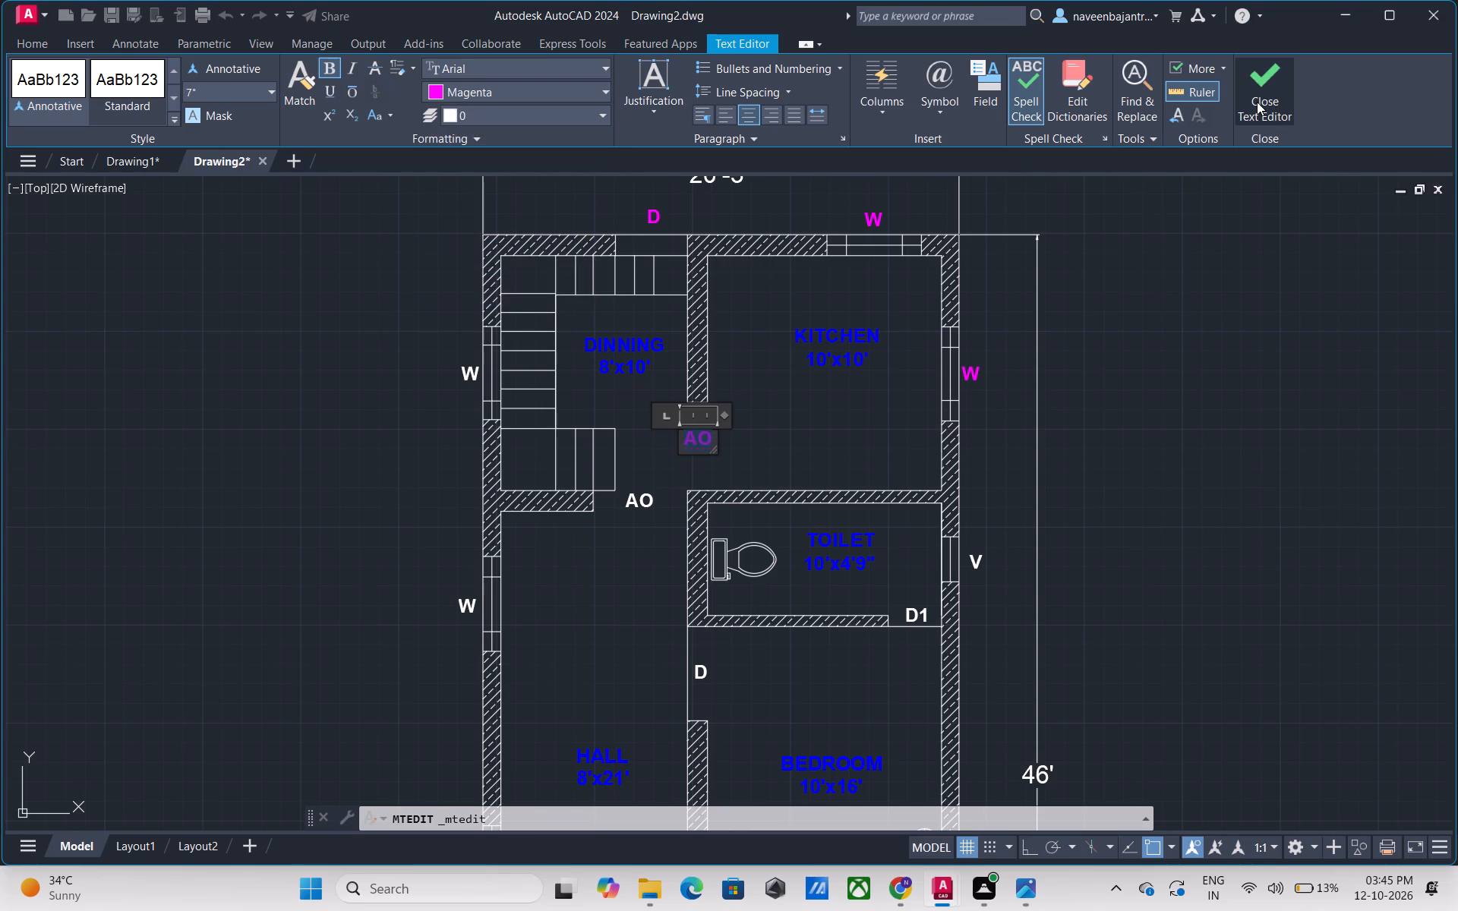
{"action": "left_click", "coordinate": [1257, 102]}
Recolour the AO opening label between the DINNING room and HALL to Magenta and close the text editor.
{"action": "double_click", "coordinate": [650, 496]}
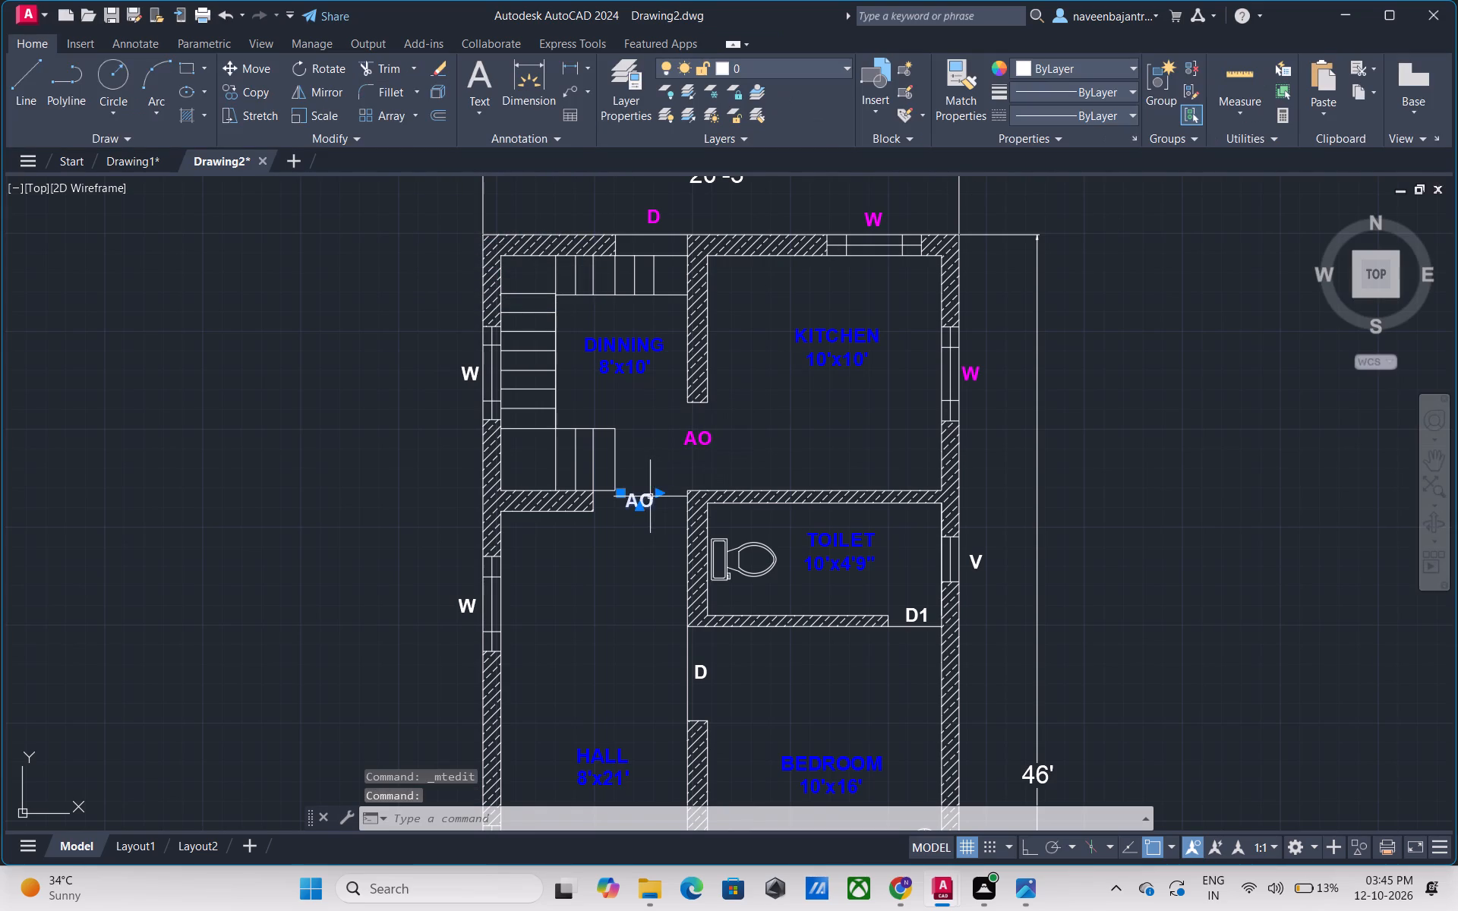
{"action": "left_click_drag", "start_coordinate": [654, 497], "coordinate": [633, 500]}
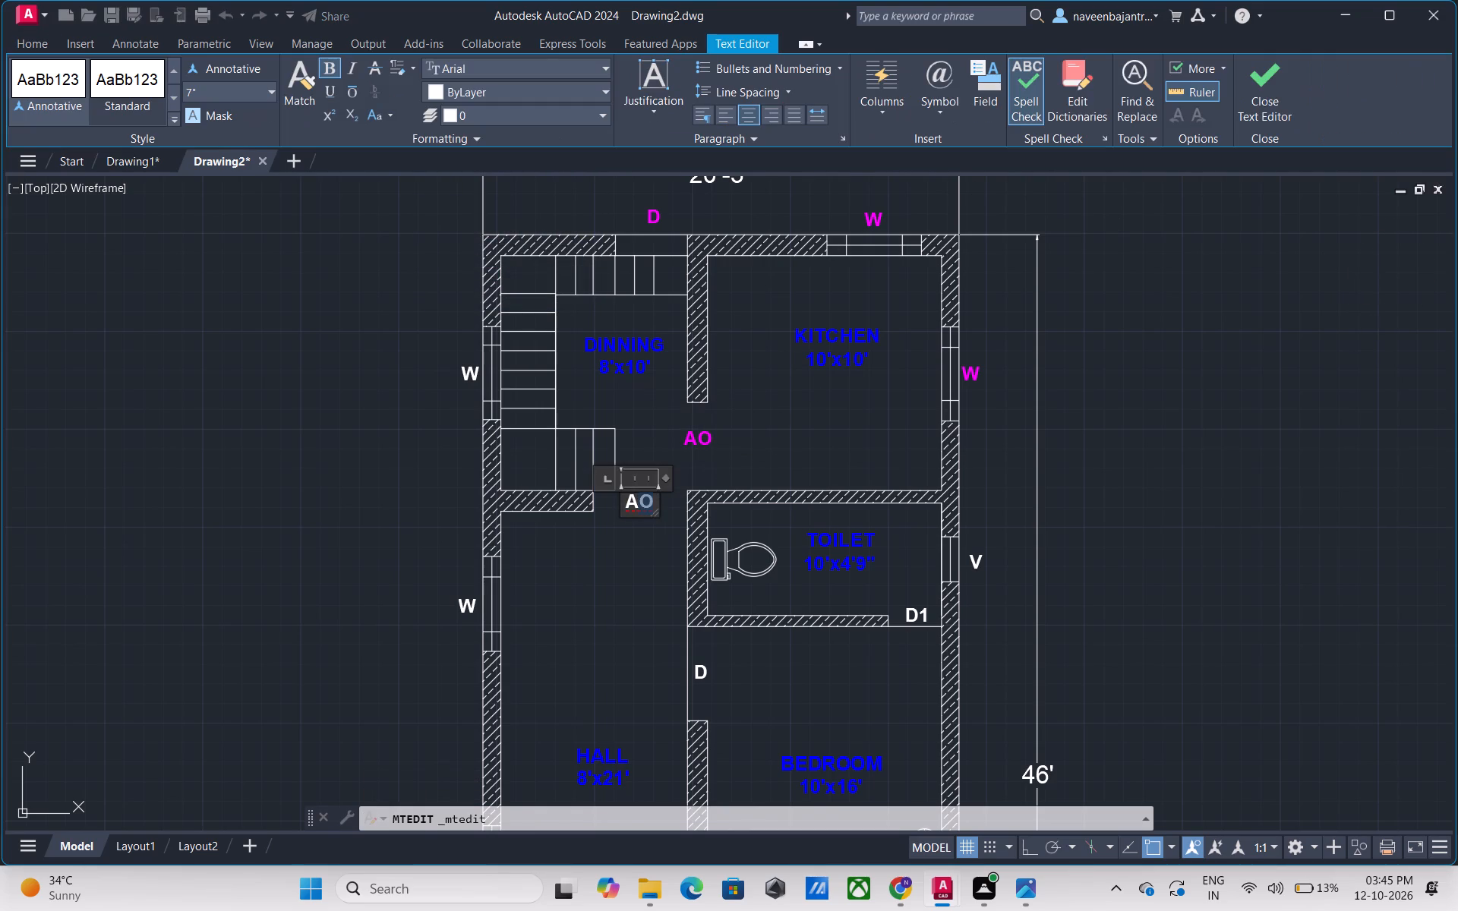
{"action": "left_click_drag", "start_coordinate": [633, 500], "coordinate": [618, 500]}
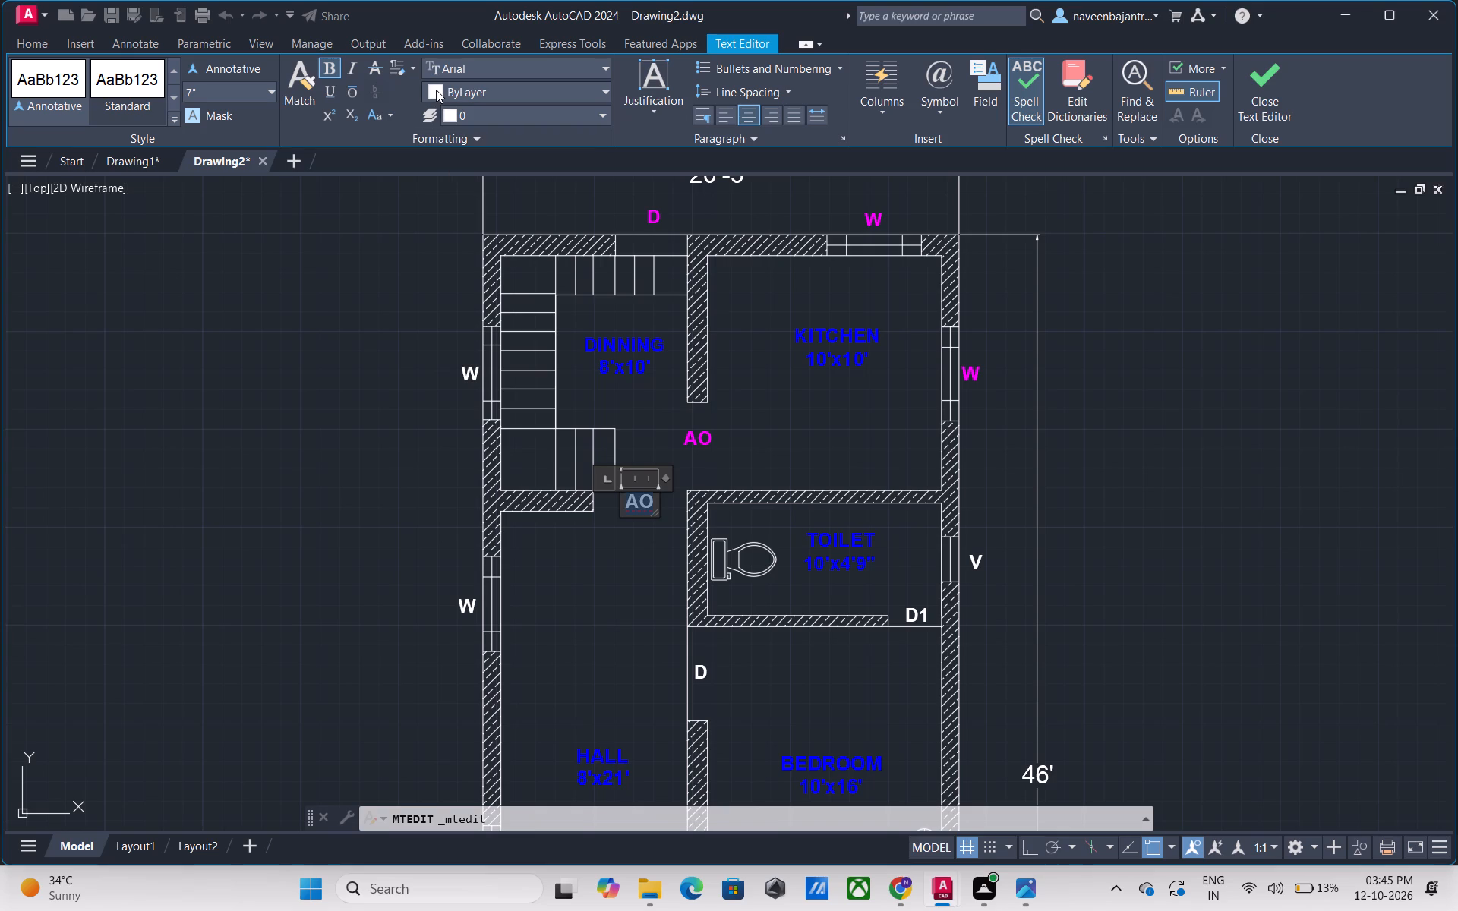
{"action": "left_click", "coordinate": [436, 90]}
{"action": "left_click", "coordinate": [532, 278]}
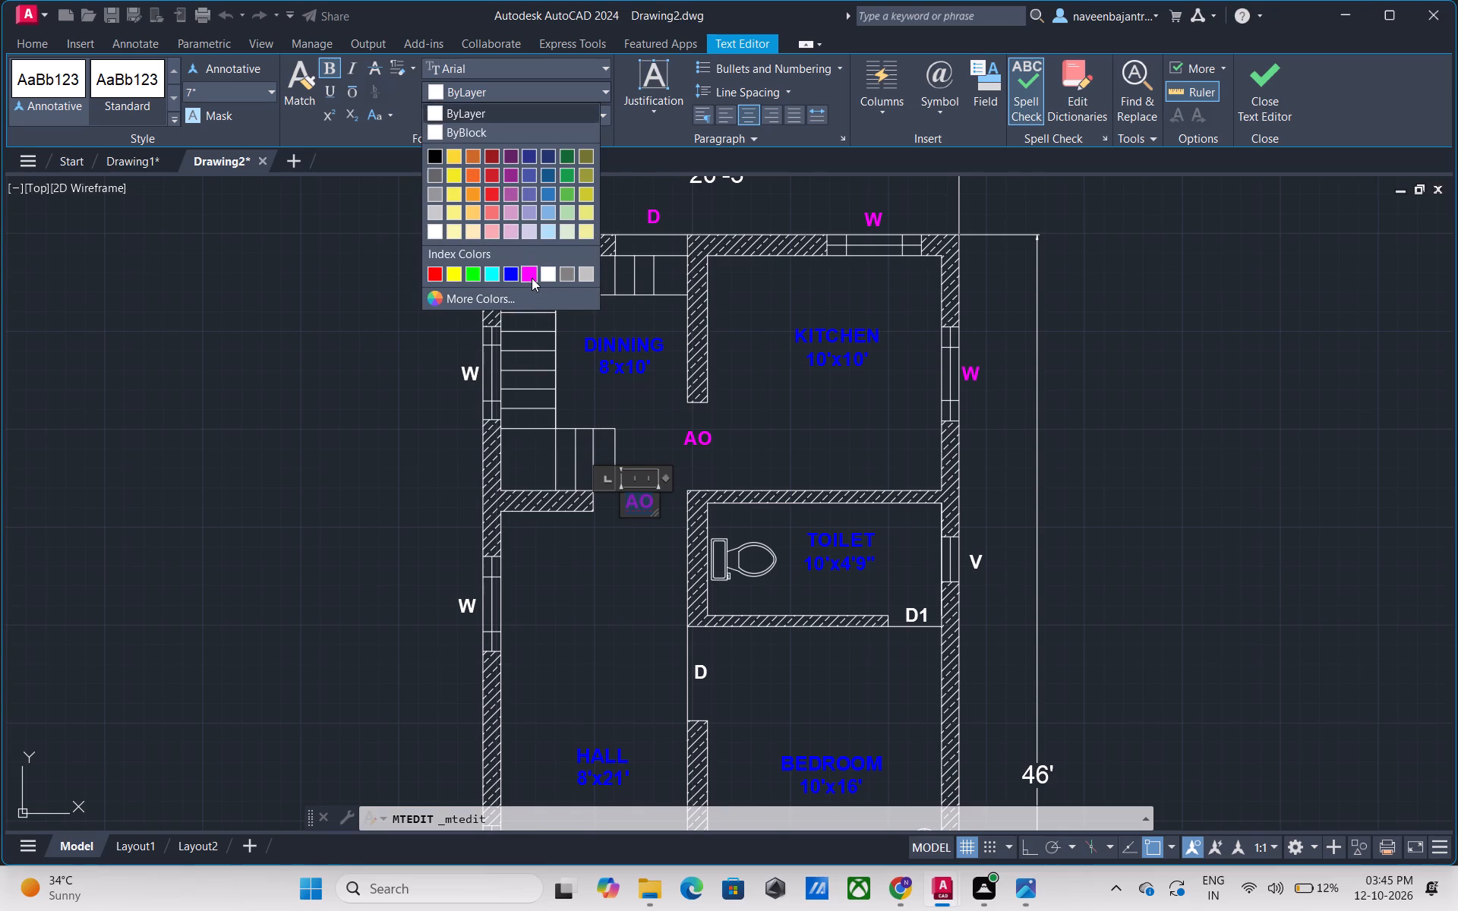
{"action": "left_click", "coordinate": [1254, 122]}
Recolour the W window label beside the DINNING room's left outer wall to Magenta and close the text editor.
{"action": "middle_click_drag", "start_coordinate": [1139, 392], "coordinate": [1139, 392]}
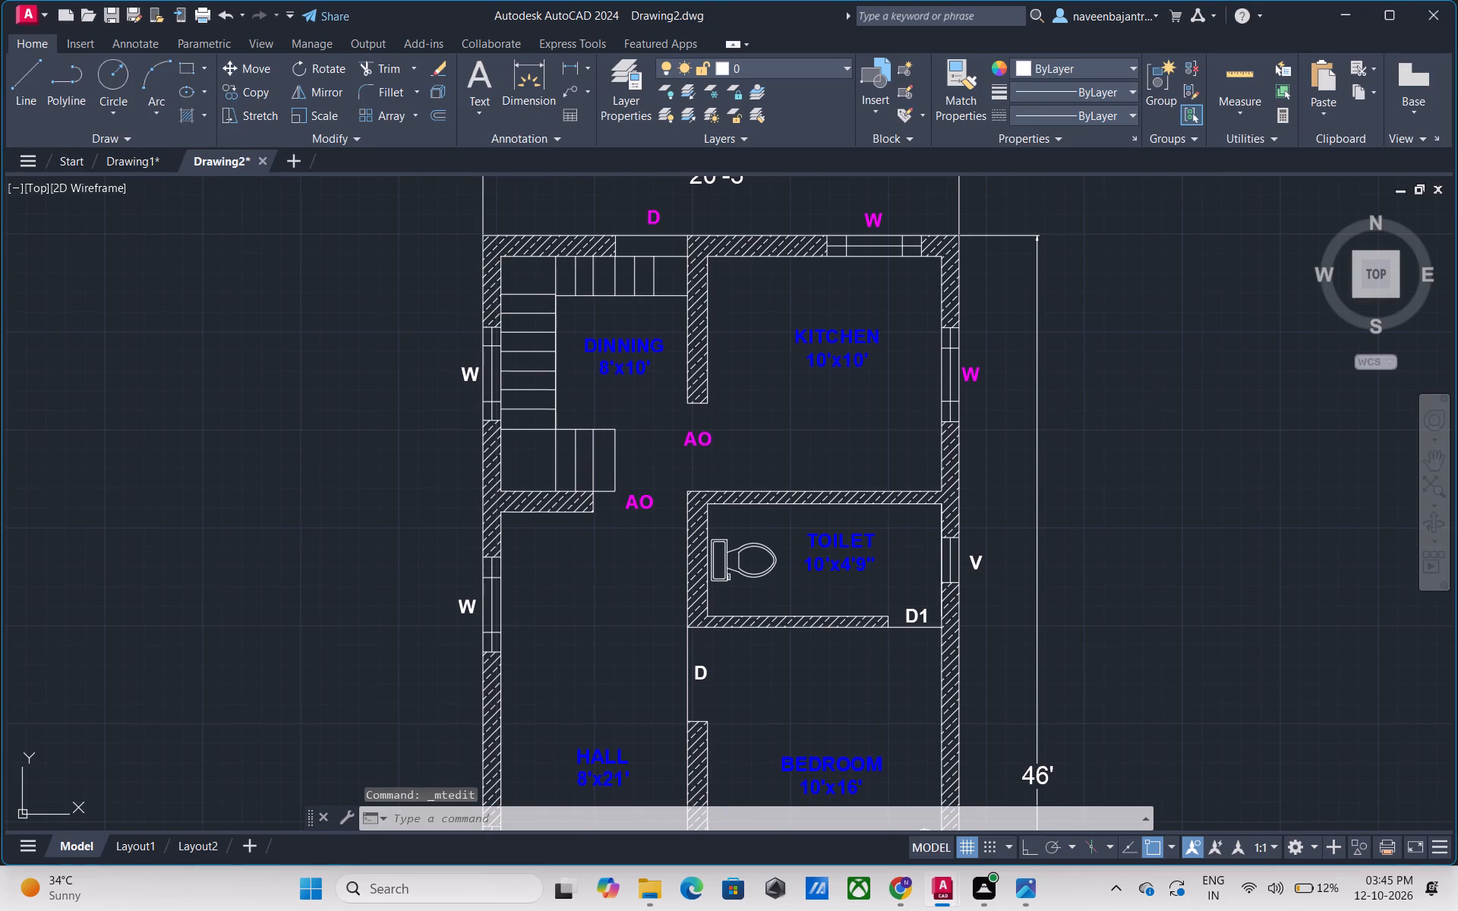
{"action": "middle_click_drag", "start_coordinate": [1139, 392], "coordinate": [1161, 308]}
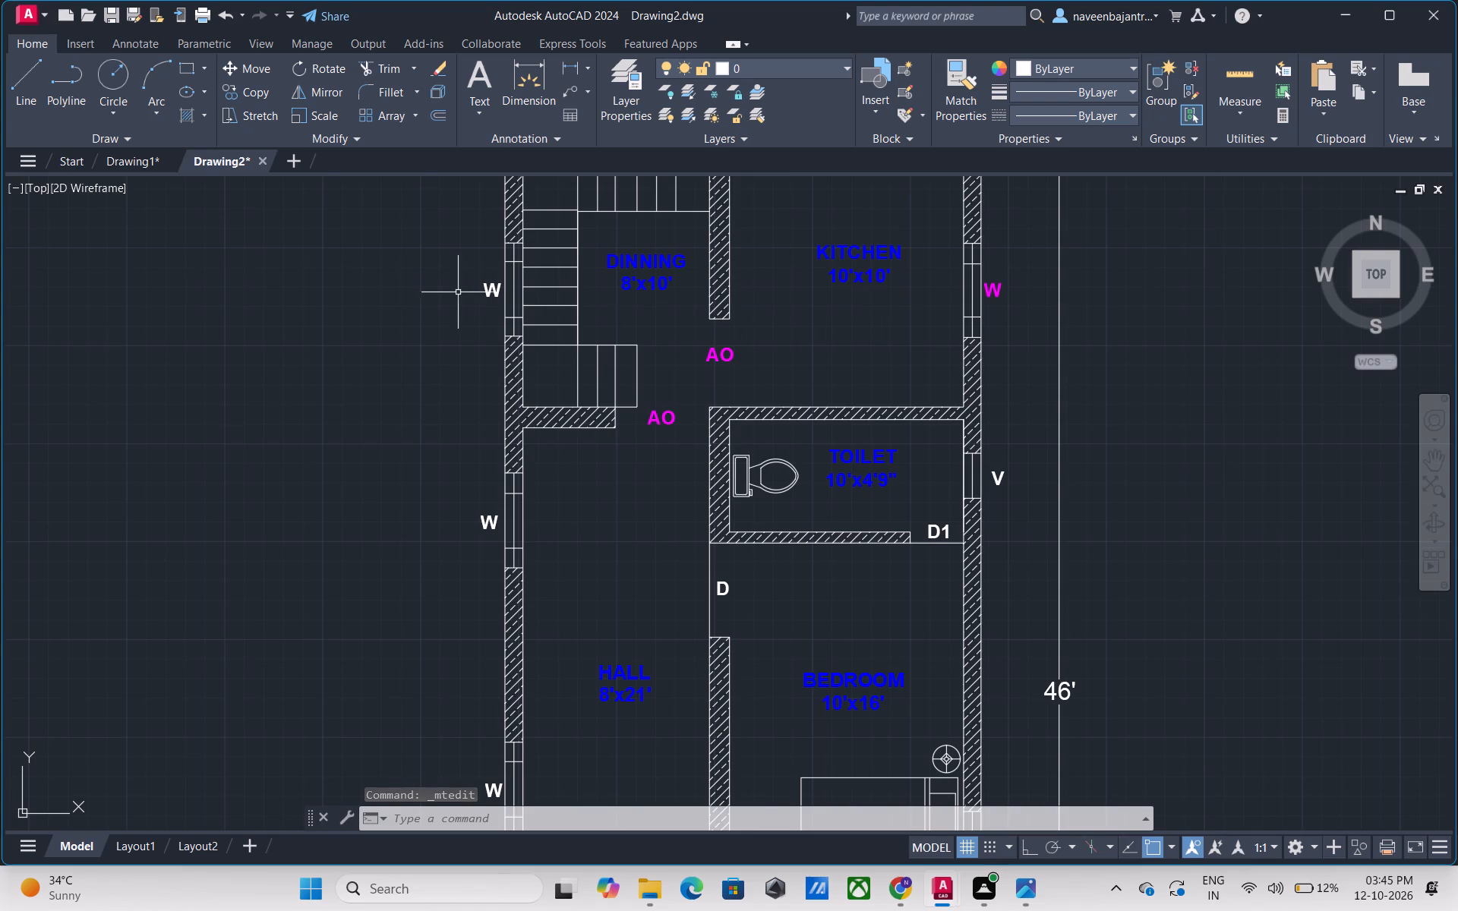
{"action": "double_click", "coordinate": [488, 288]}
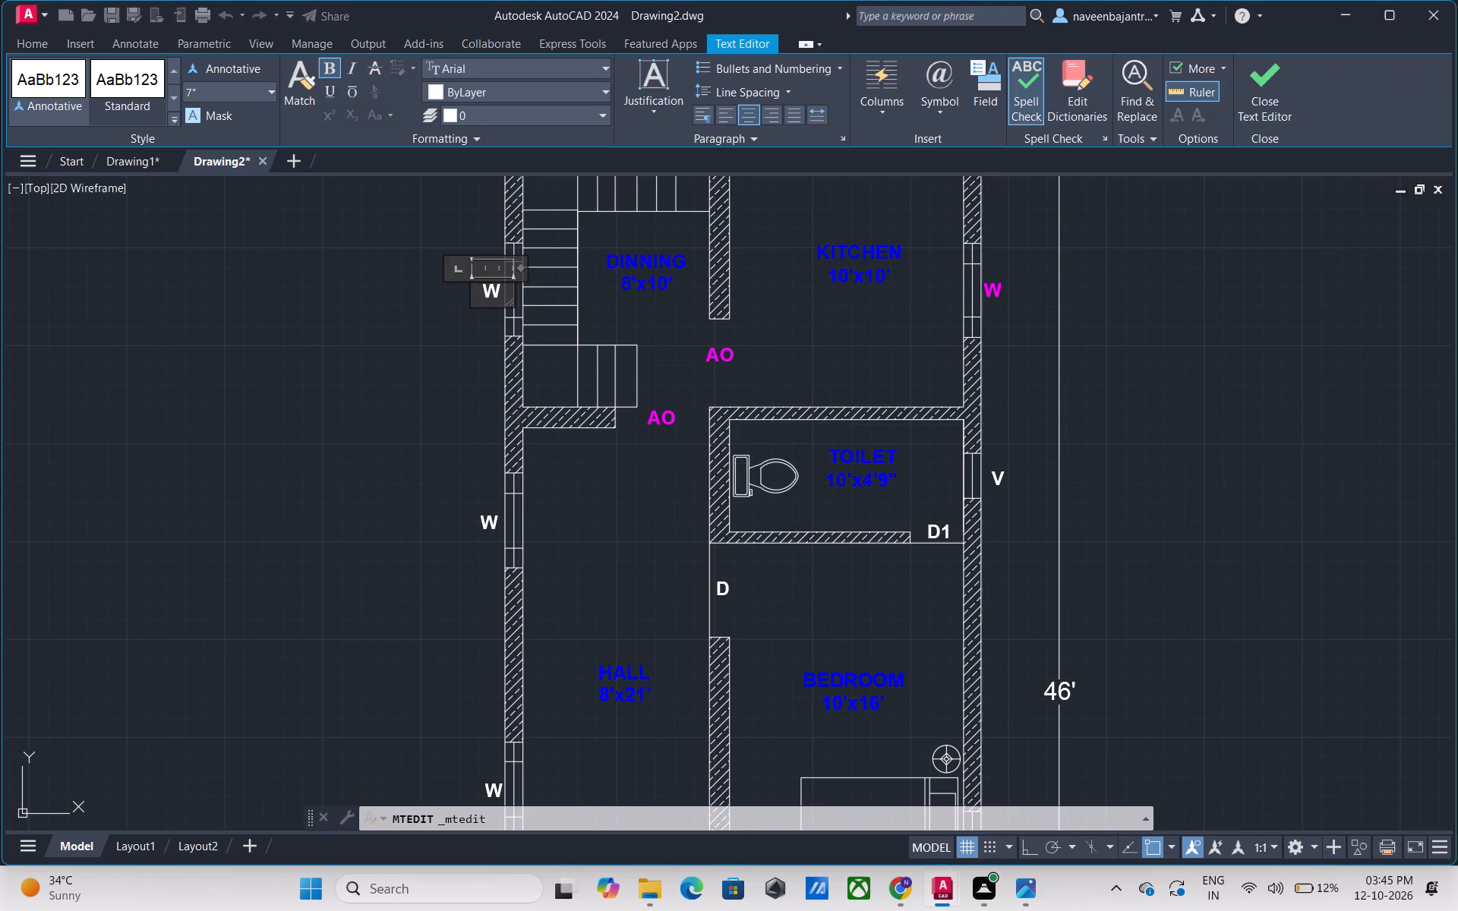
{"action": "left_click_drag", "start_coordinate": [502, 288], "coordinate": [482, 287]}
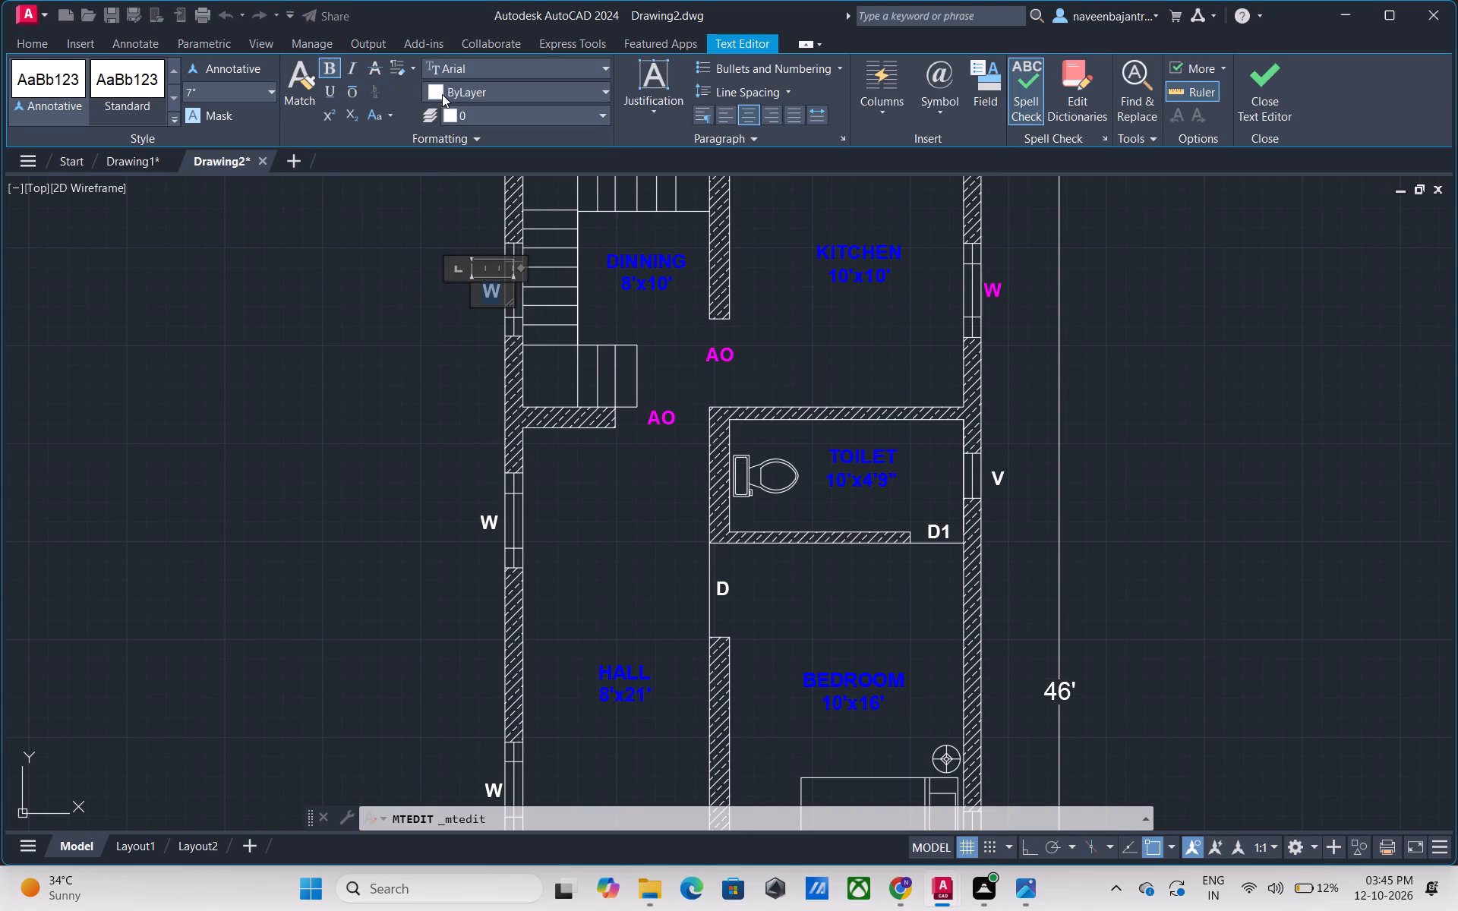
{"action": "left_click", "coordinate": [434, 90]}
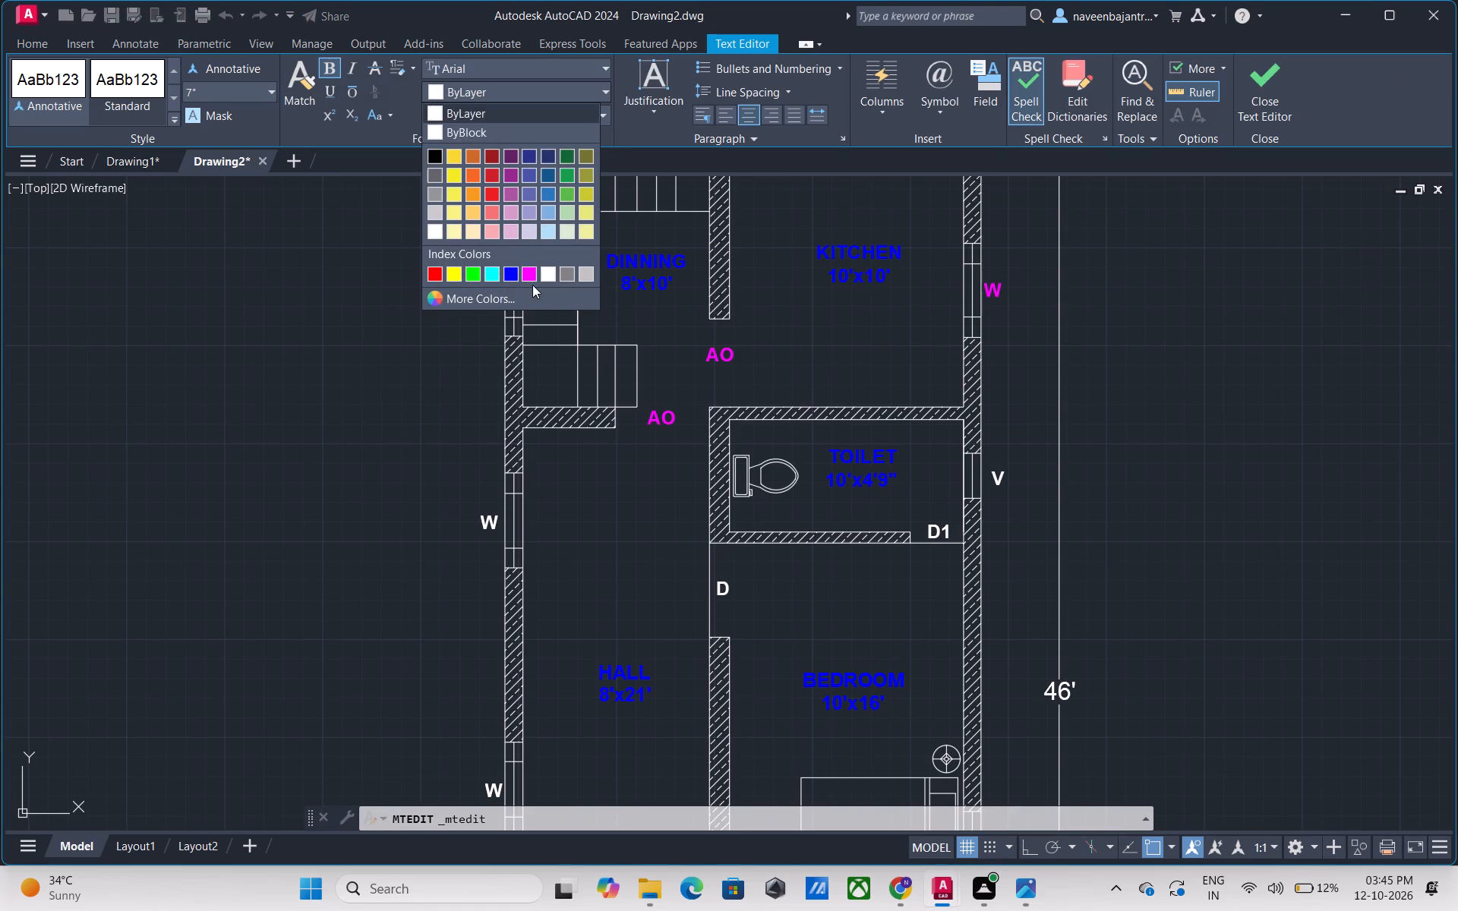
{"action": "left_click", "coordinate": [532, 276]}
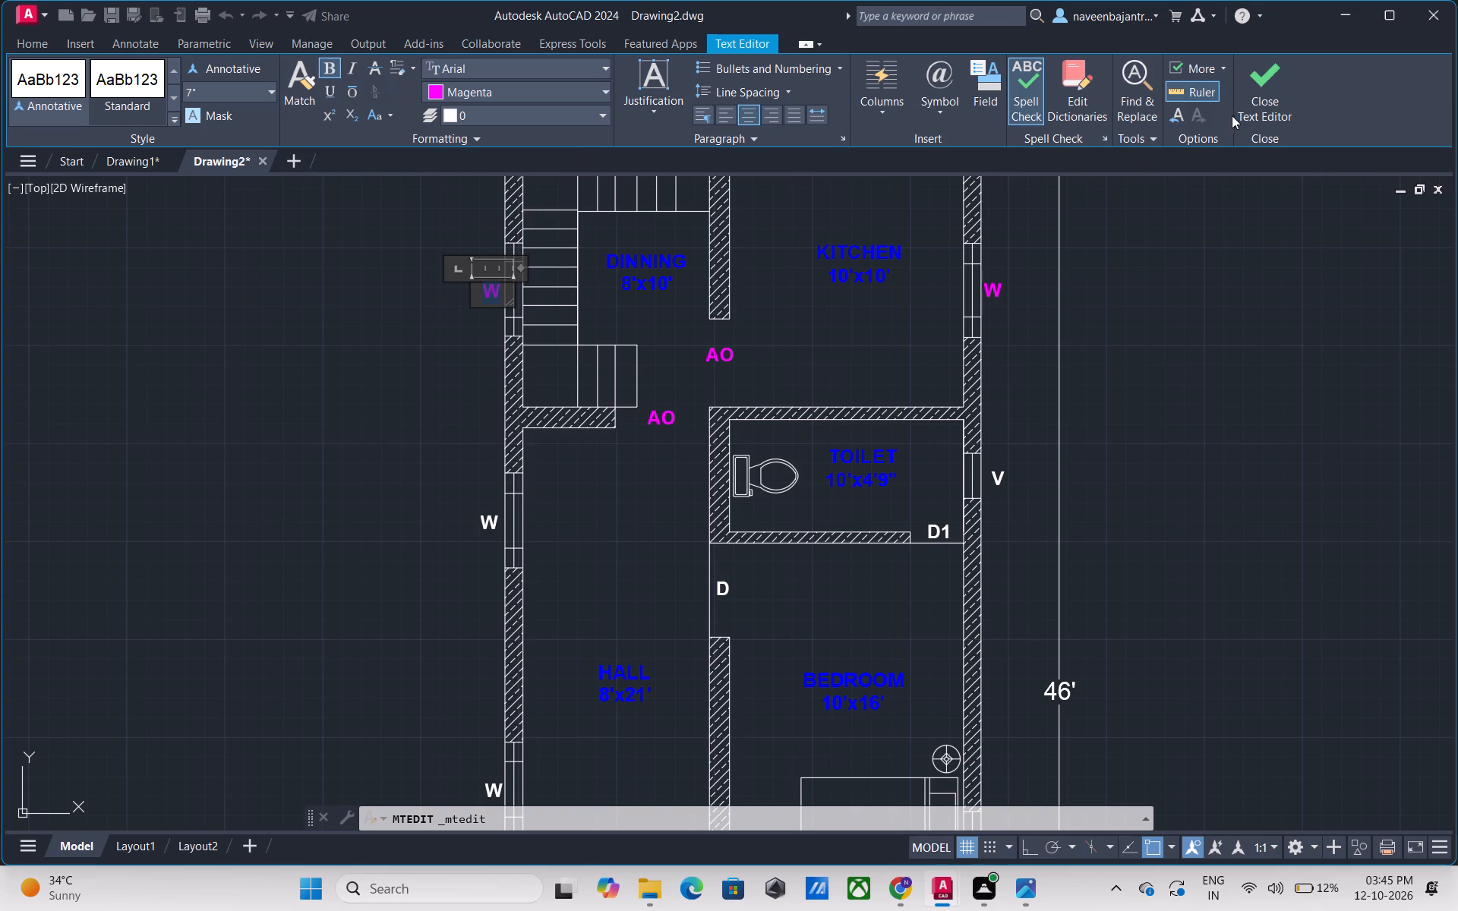
{"action": "left_click", "coordinate": [1251, 109]}
Recolour the W label of the upper window on the HALL's left outer wall to Magenta and close the text editor.
{"action": "scroll", "coordinate": [1147, 232], "scroll_direction": "down", "scroll_amount": 3}
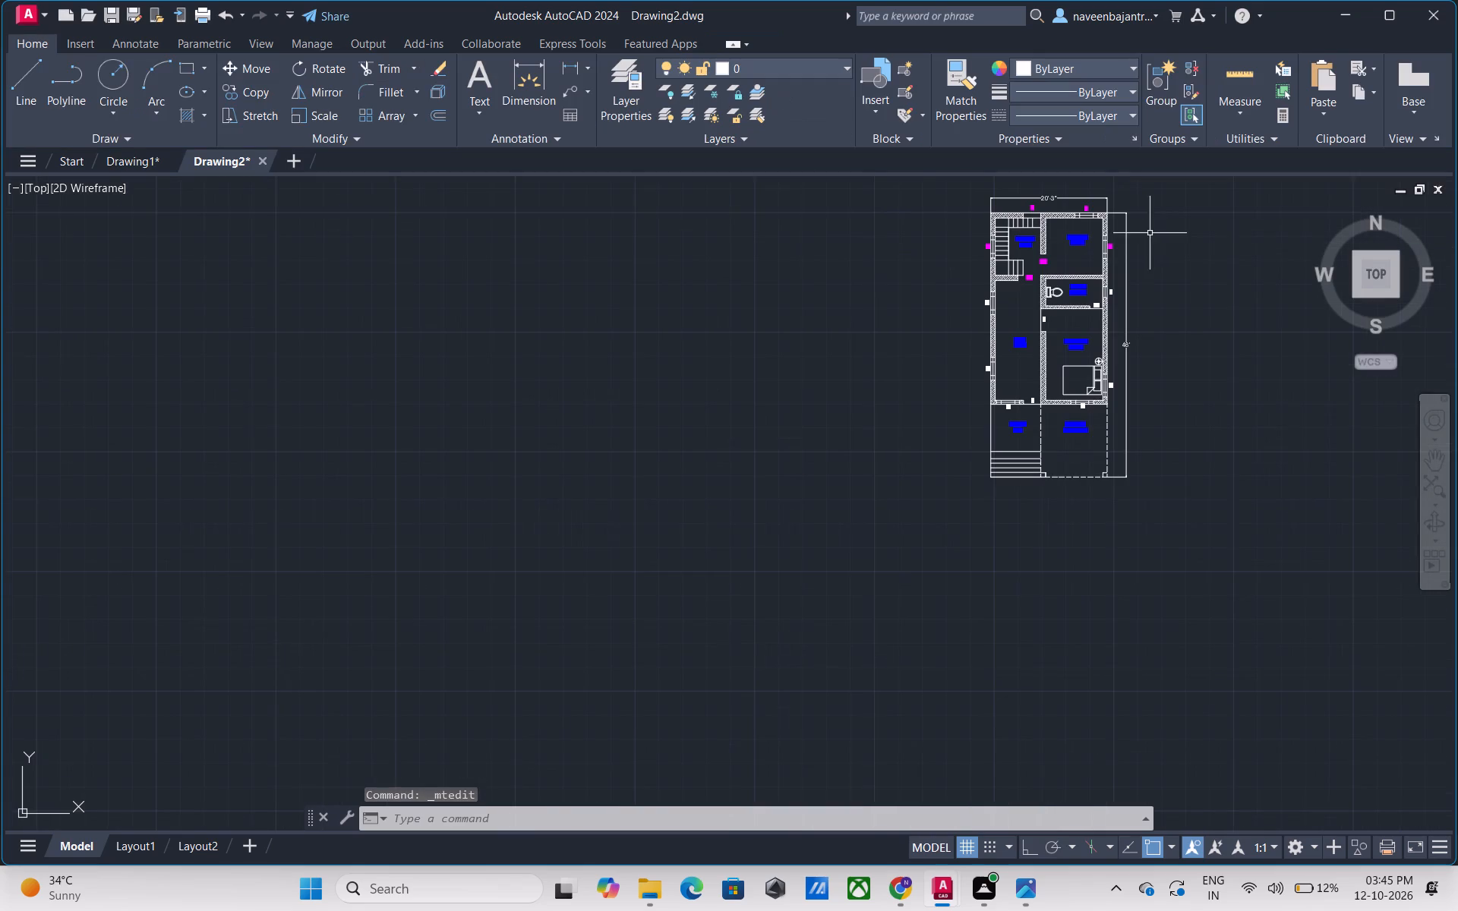
{"action": "middle_click_drag", "start_coordinate": [1159, 242], "coordinate": [868, 339]}
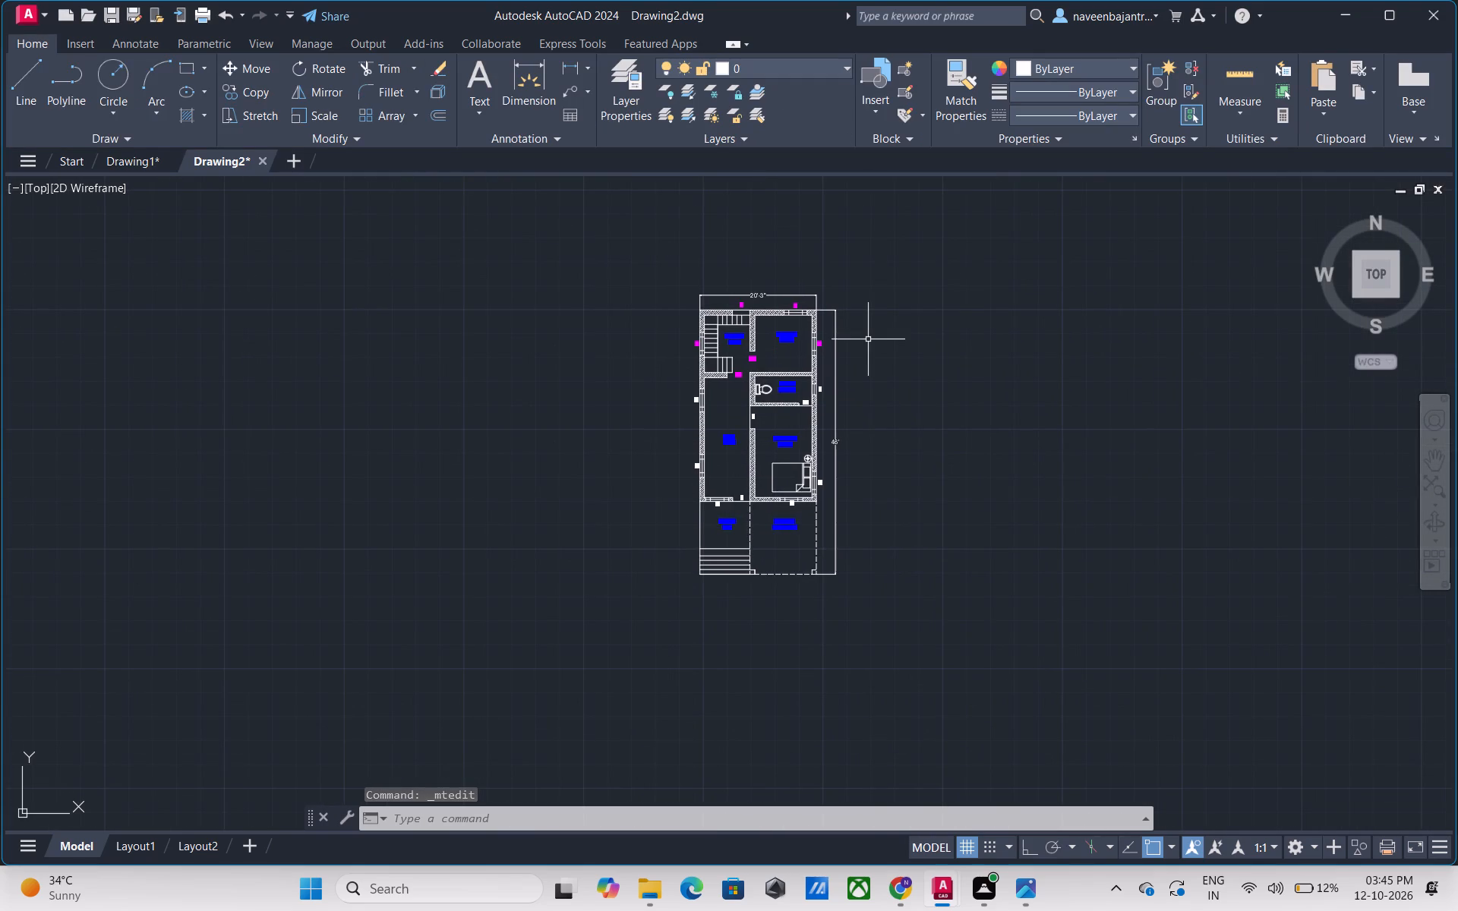
{"action": "scroll", "coordinate": [667, 432], "scroll_direction": "up", "scroll_amount": 4}
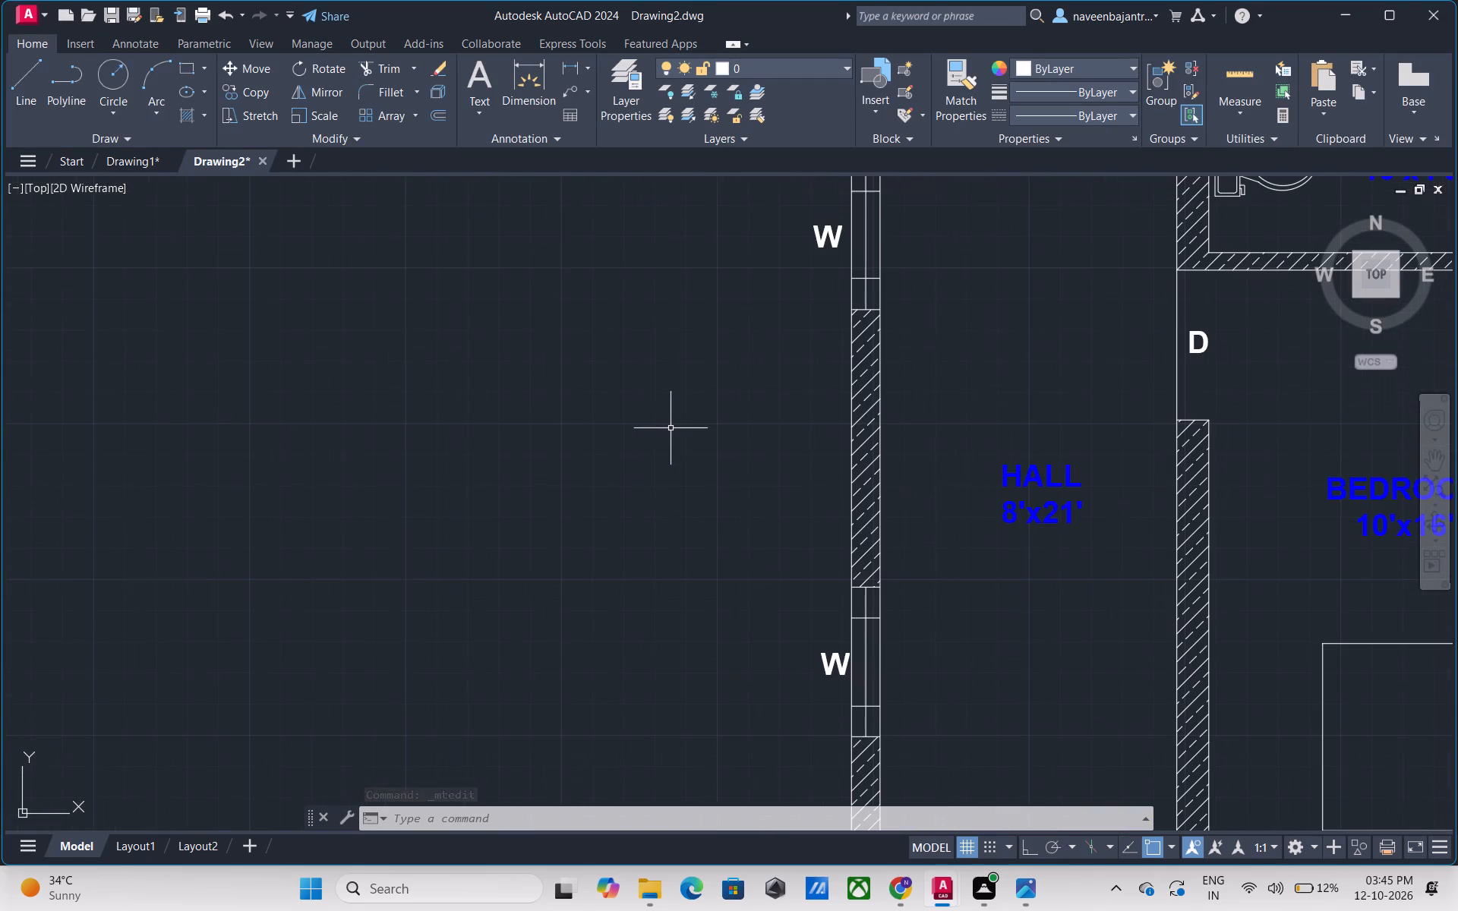
{"action": "middle_click_drag", "start_coordinate": [690, 421], "coordinate": [413, 571]}
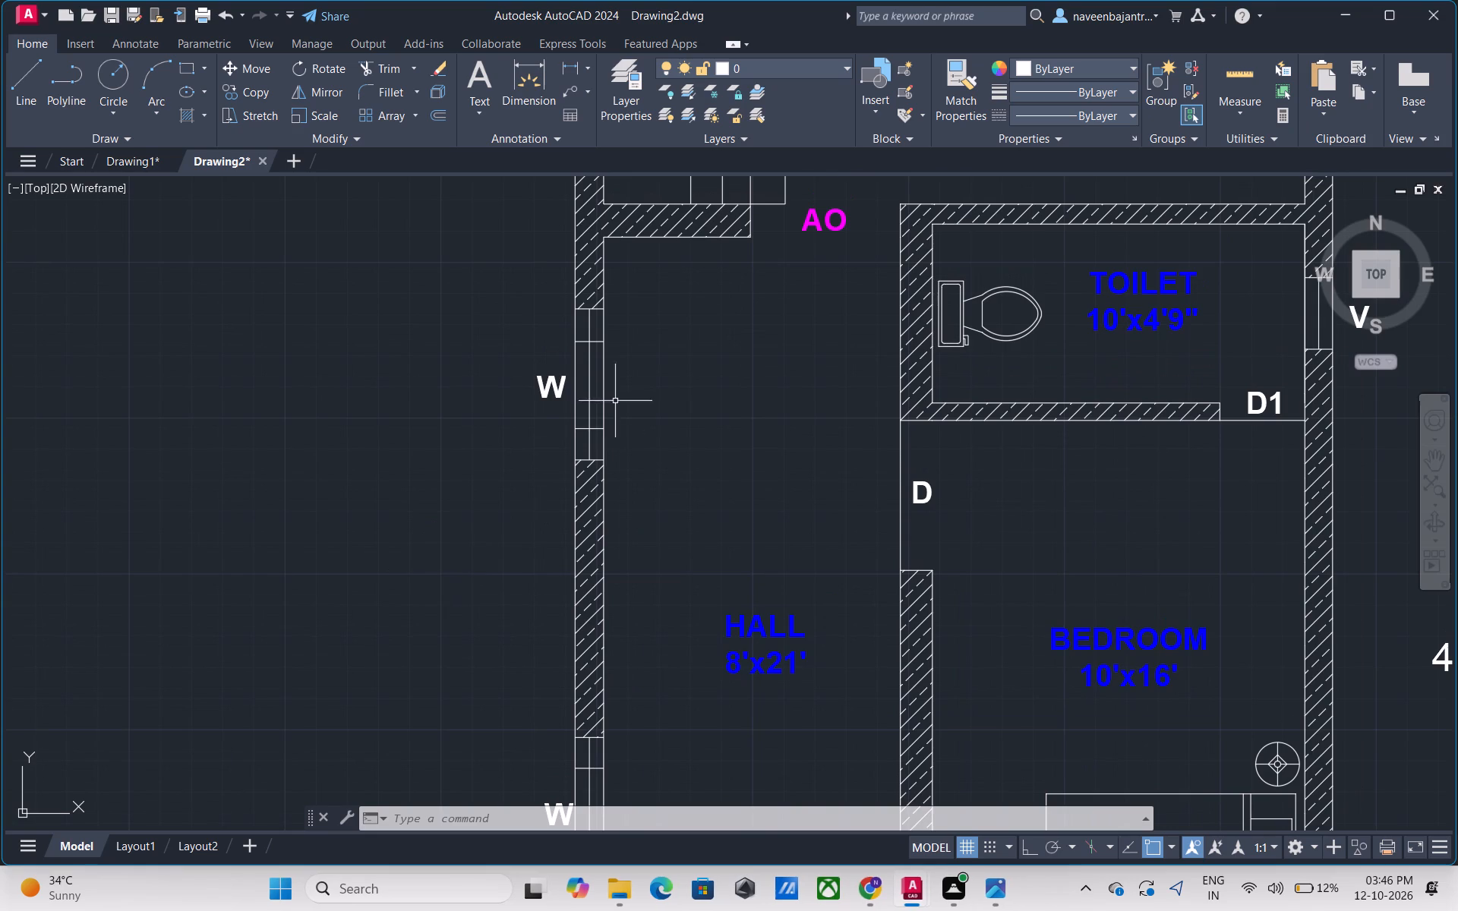
{"action": "double_click", "coordinate": [560, 392]}
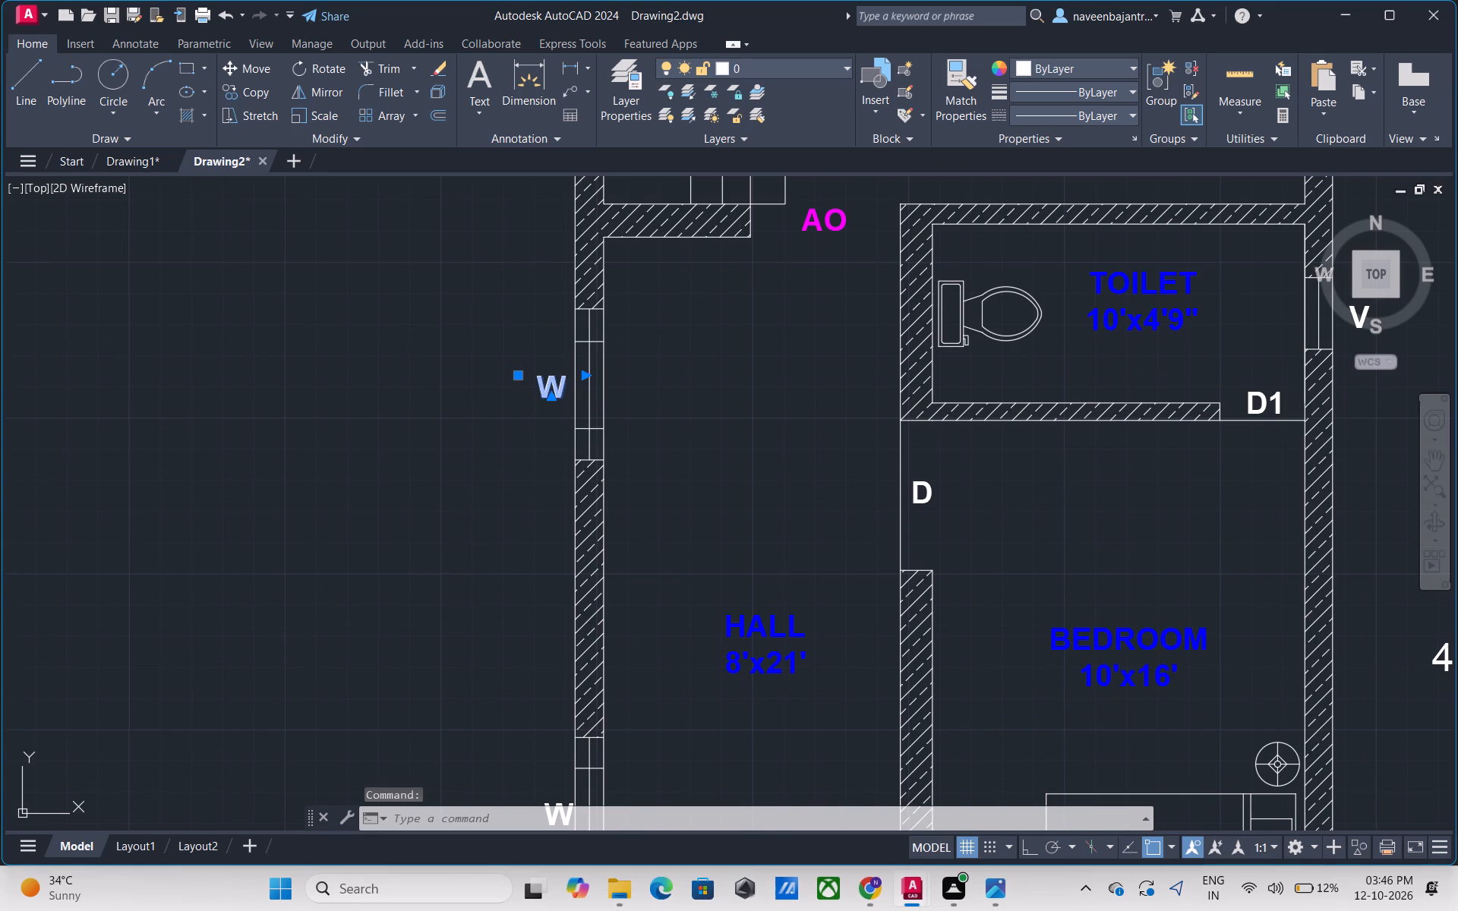
{"action": "left_click_drag", "start_coordinate": [573, 383], "coordinate": [527, 384]}
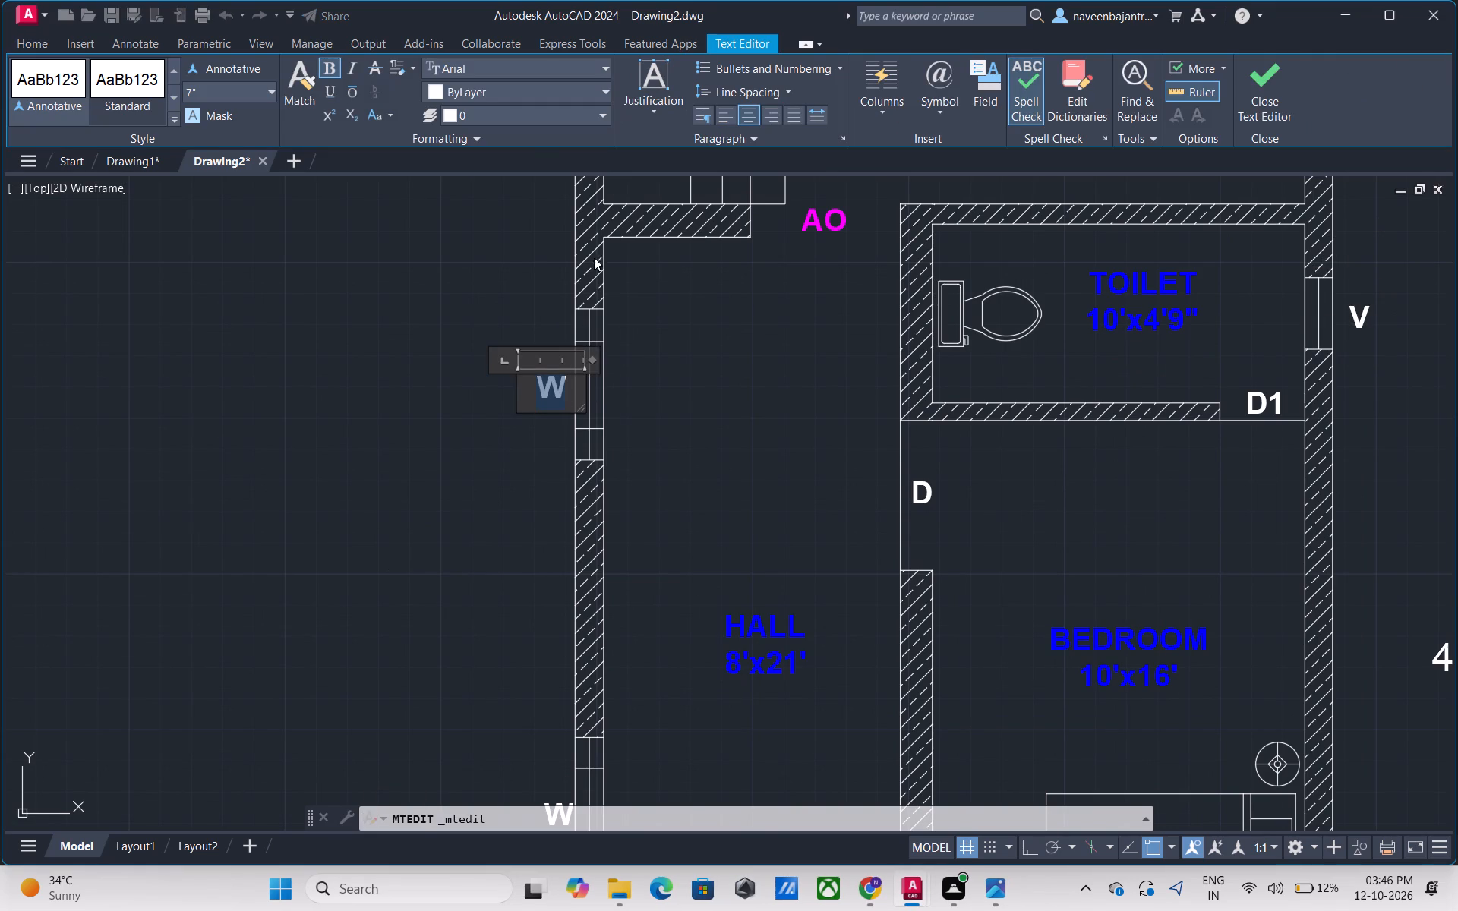
{"action": "left_click", "coordinate": [439, 93]}
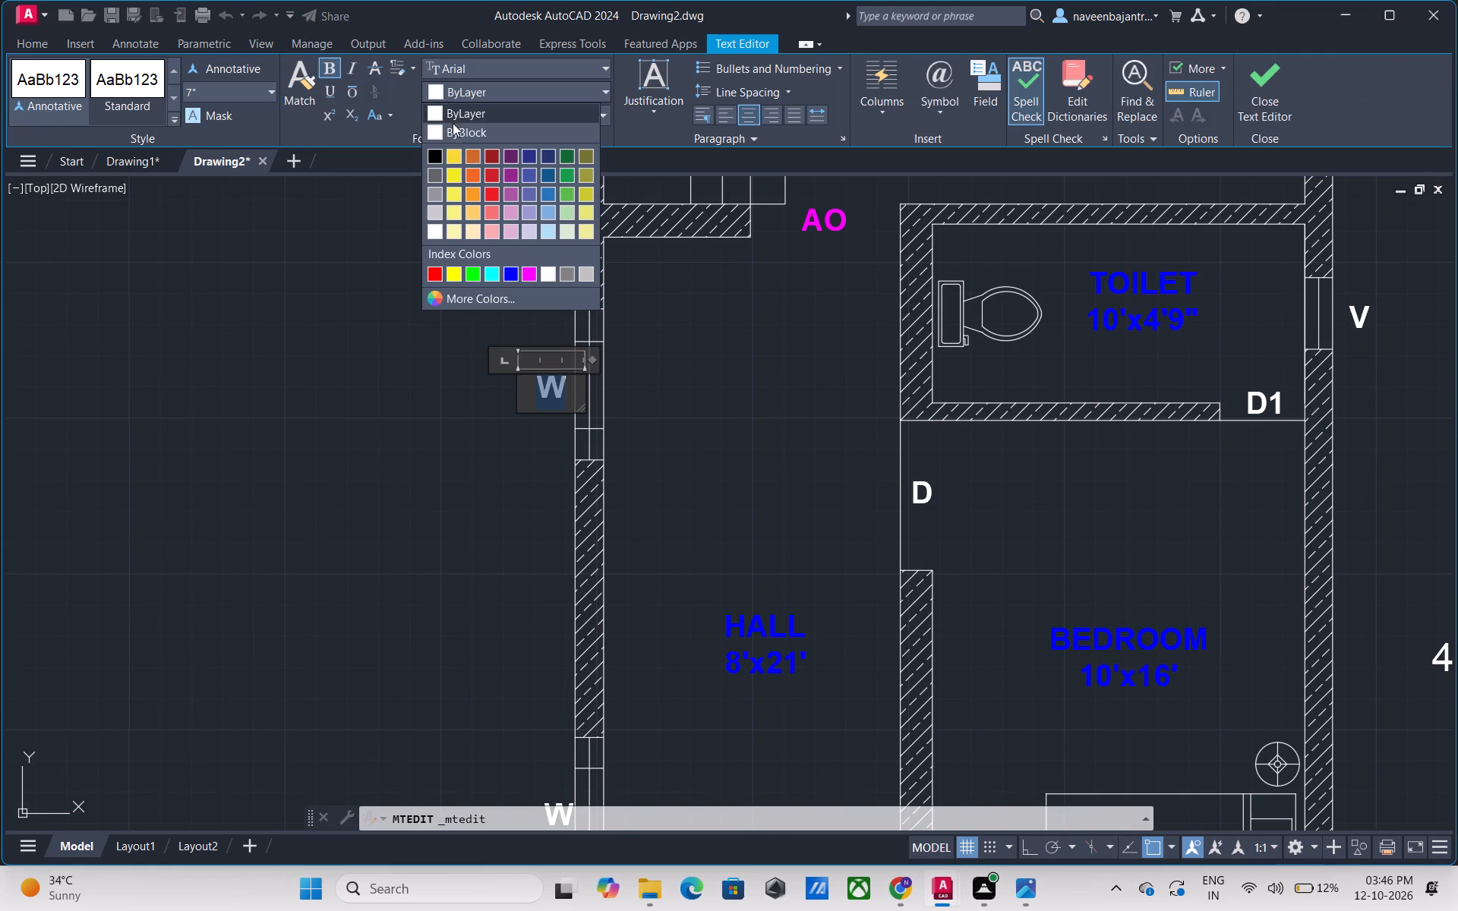
{"action": "left_click", "coordinate": [525, 271]}
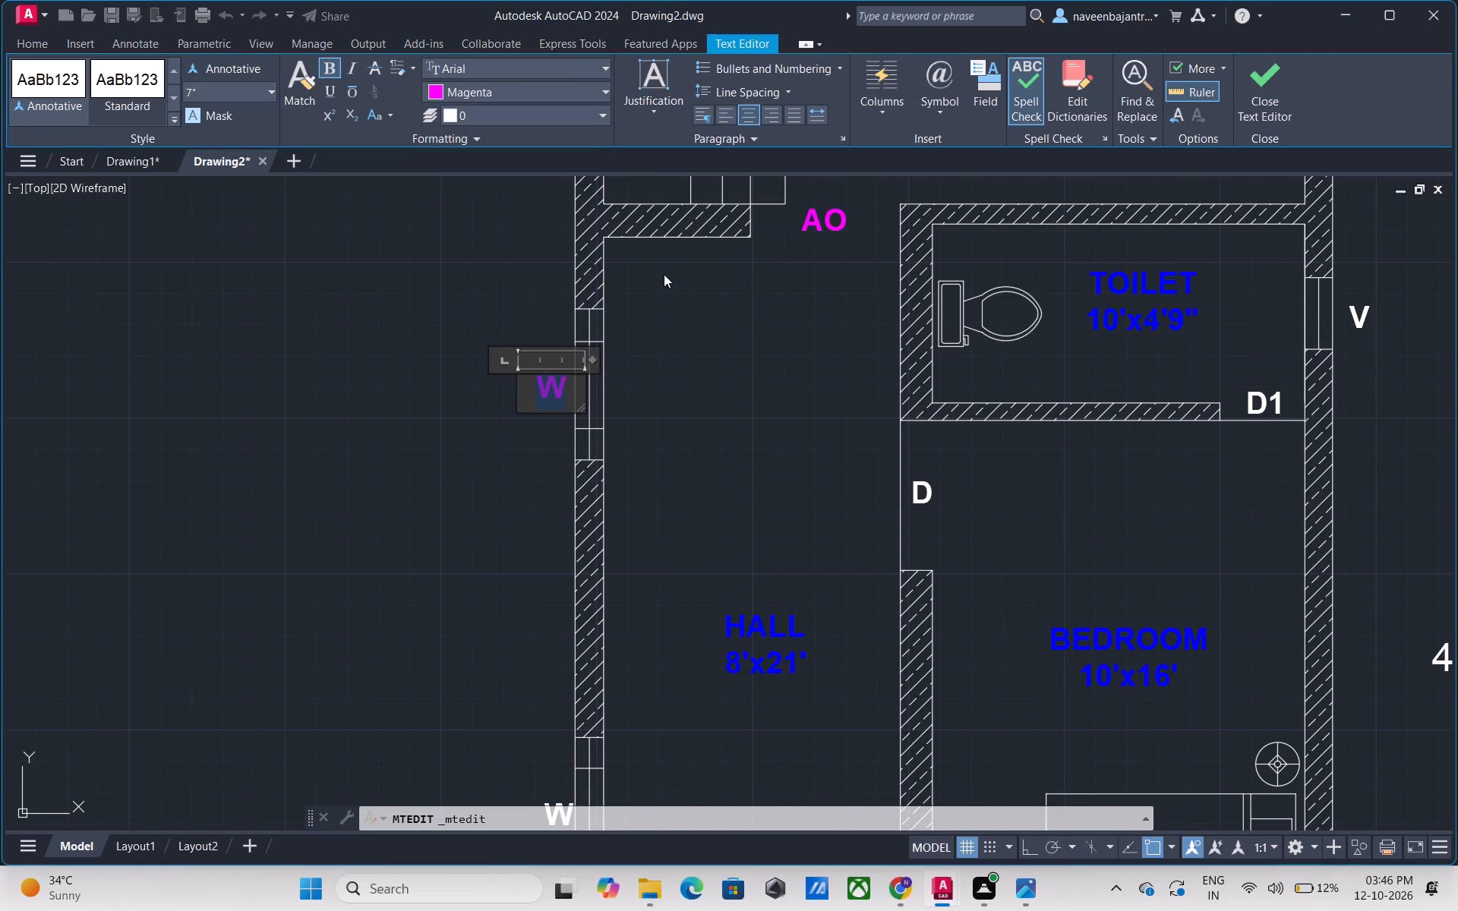
{"action": "left_click", "coordinate": [1265, 118]}
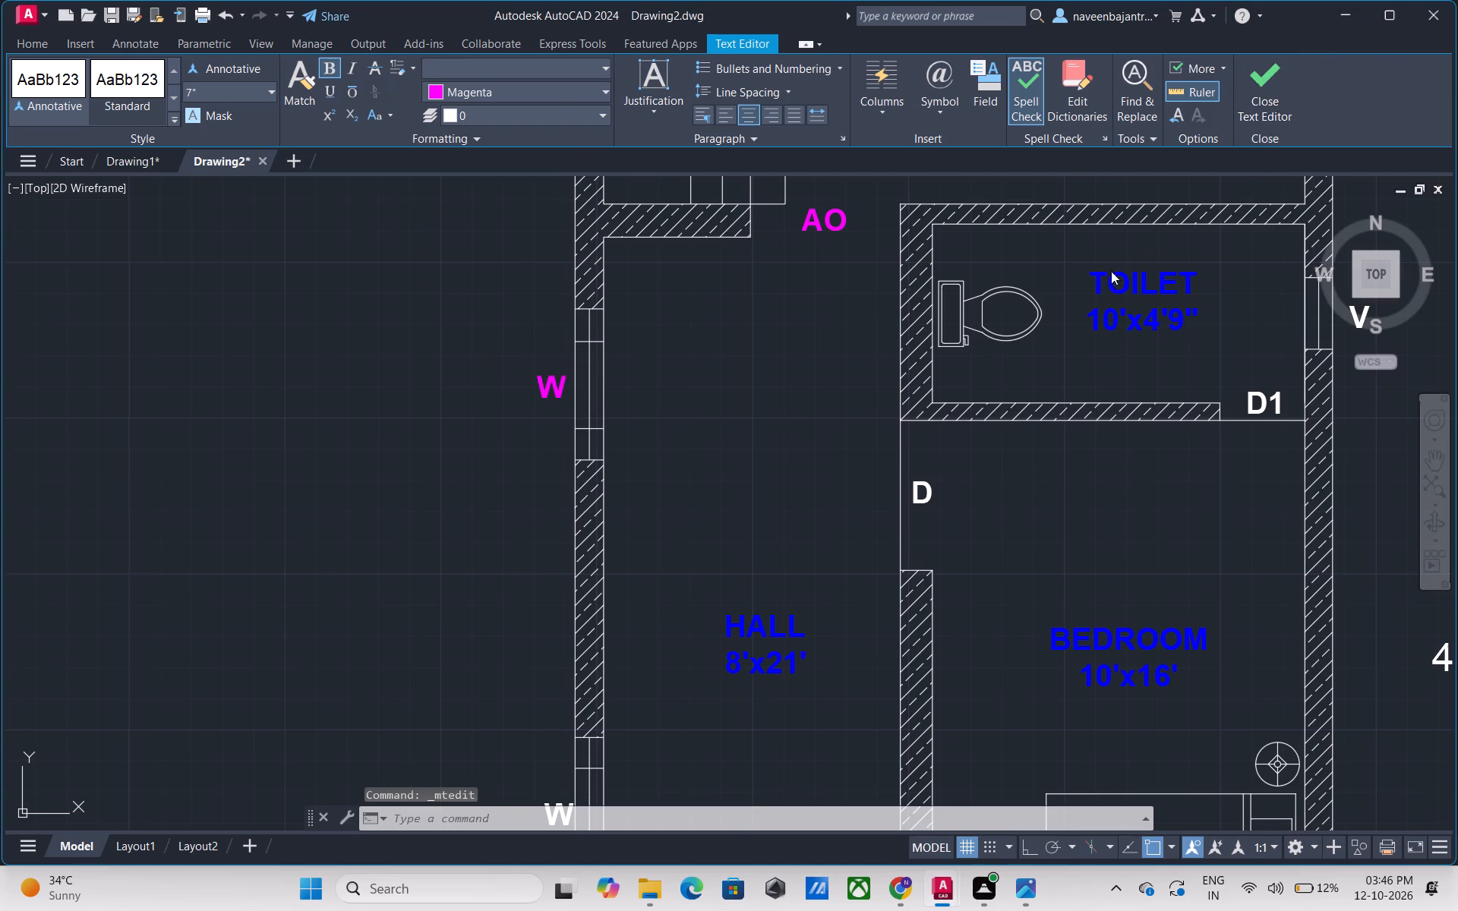
Recolour the W label of the lower window on the HALL's left outer wall to Magenta and close the text editor.
{"action": "scroll", "coordinate": [914, 340], "scroll_direction": "down", "scroll_amount": 2}
{"action": "scroll", "coordinate": [956, 421], "scroll_direction": "down", "scroll_amount": 1}
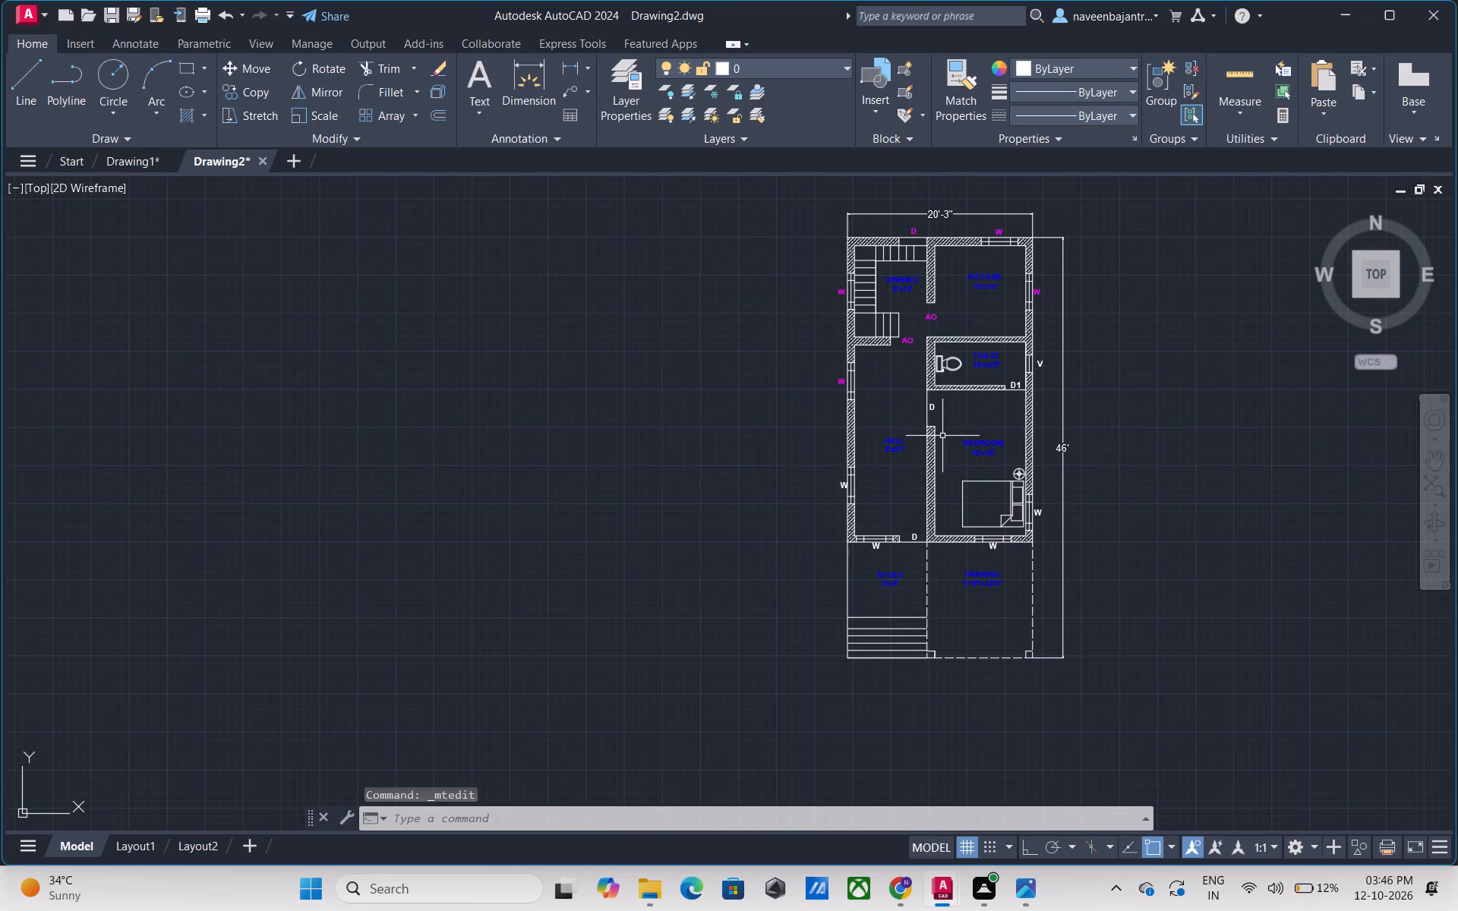
{"action": "middle_click_drag", "start_coordinate": [866, 473], "coordinate": [890, 371]}
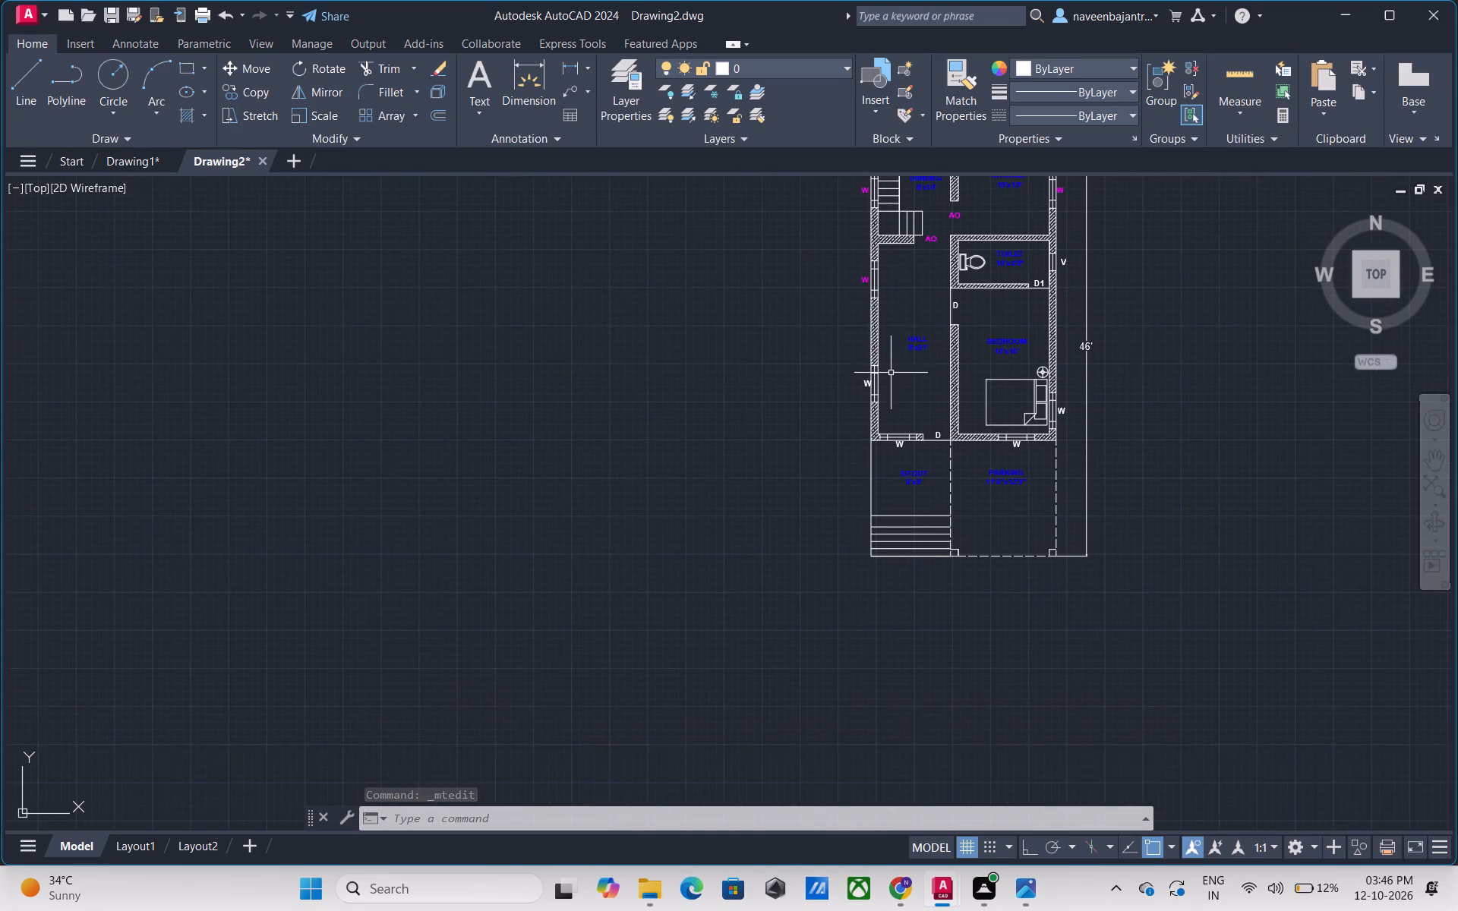
{"action": "scroll", "coordinate": [888, 377], "scroll_direction": "up", "scroll_amount": 3}
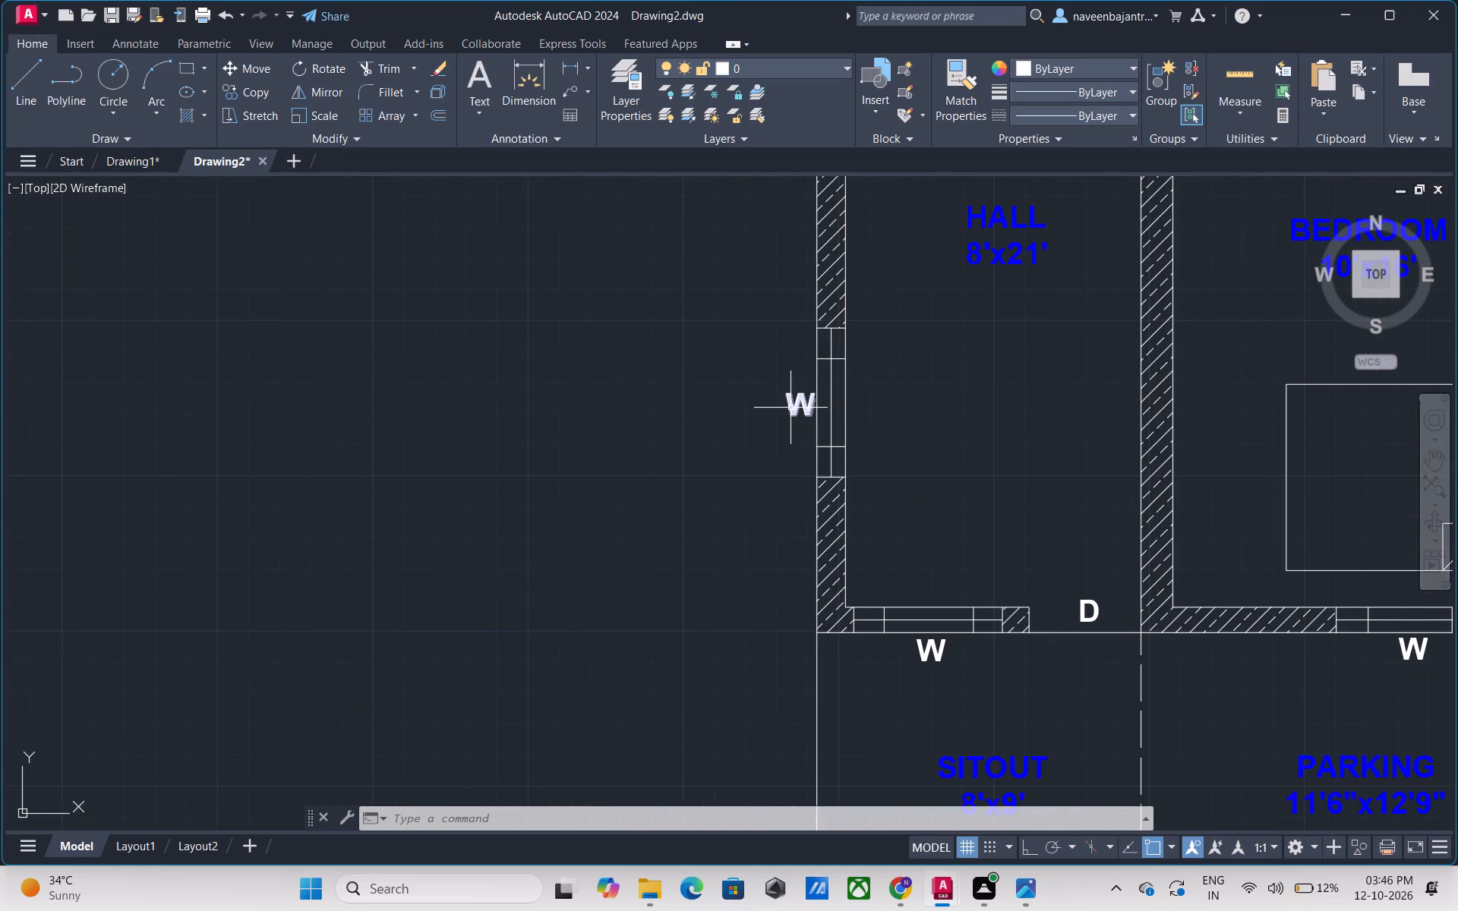
{"action": "double_click", "coordinate": [791, 408]}
{"action": "left_click_drag", "start_coordinate": [819, 405], "coordinate": [799, 405]}
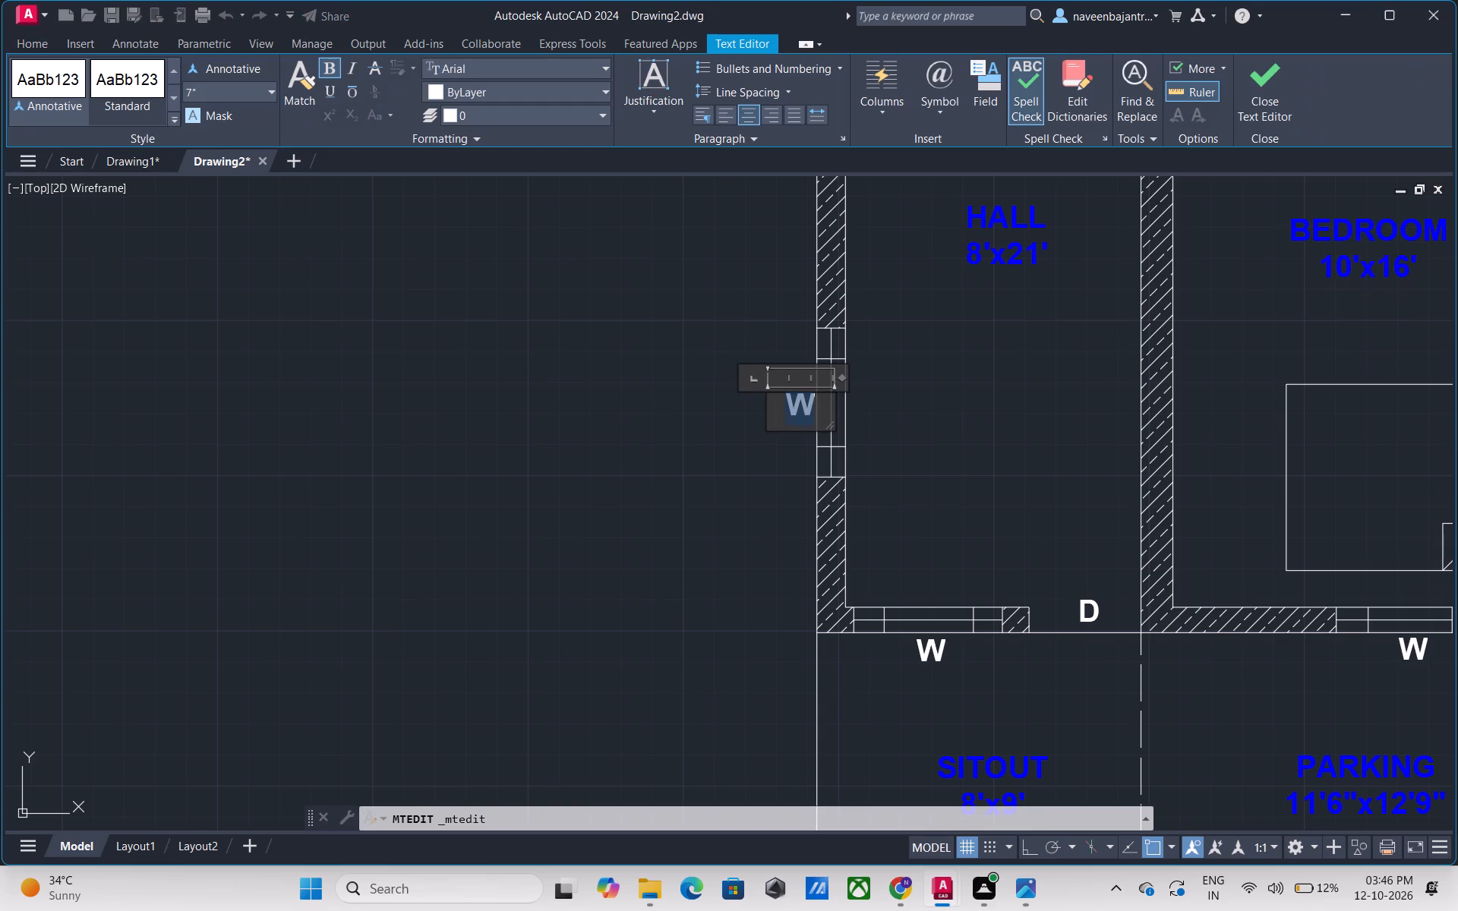
{"action": "left_click_drag", "start_coordinate": [799, 405], "coordinate": [778, 405]}
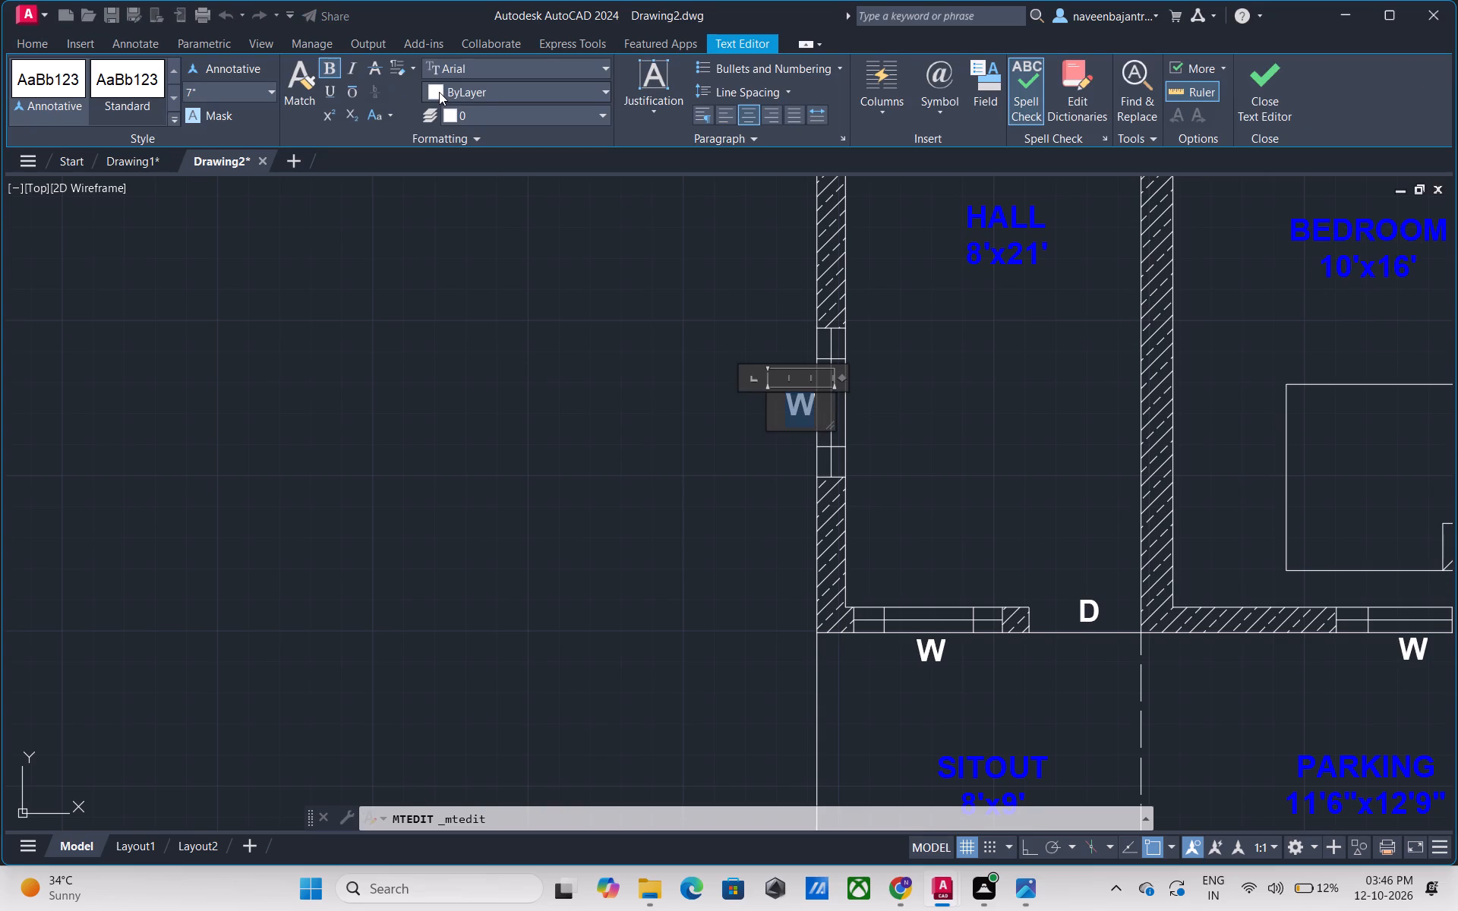
{"action": "left_click", "coordinate": [439, 92]}
{"action": "left_click", "coordinate": [531, 276]}
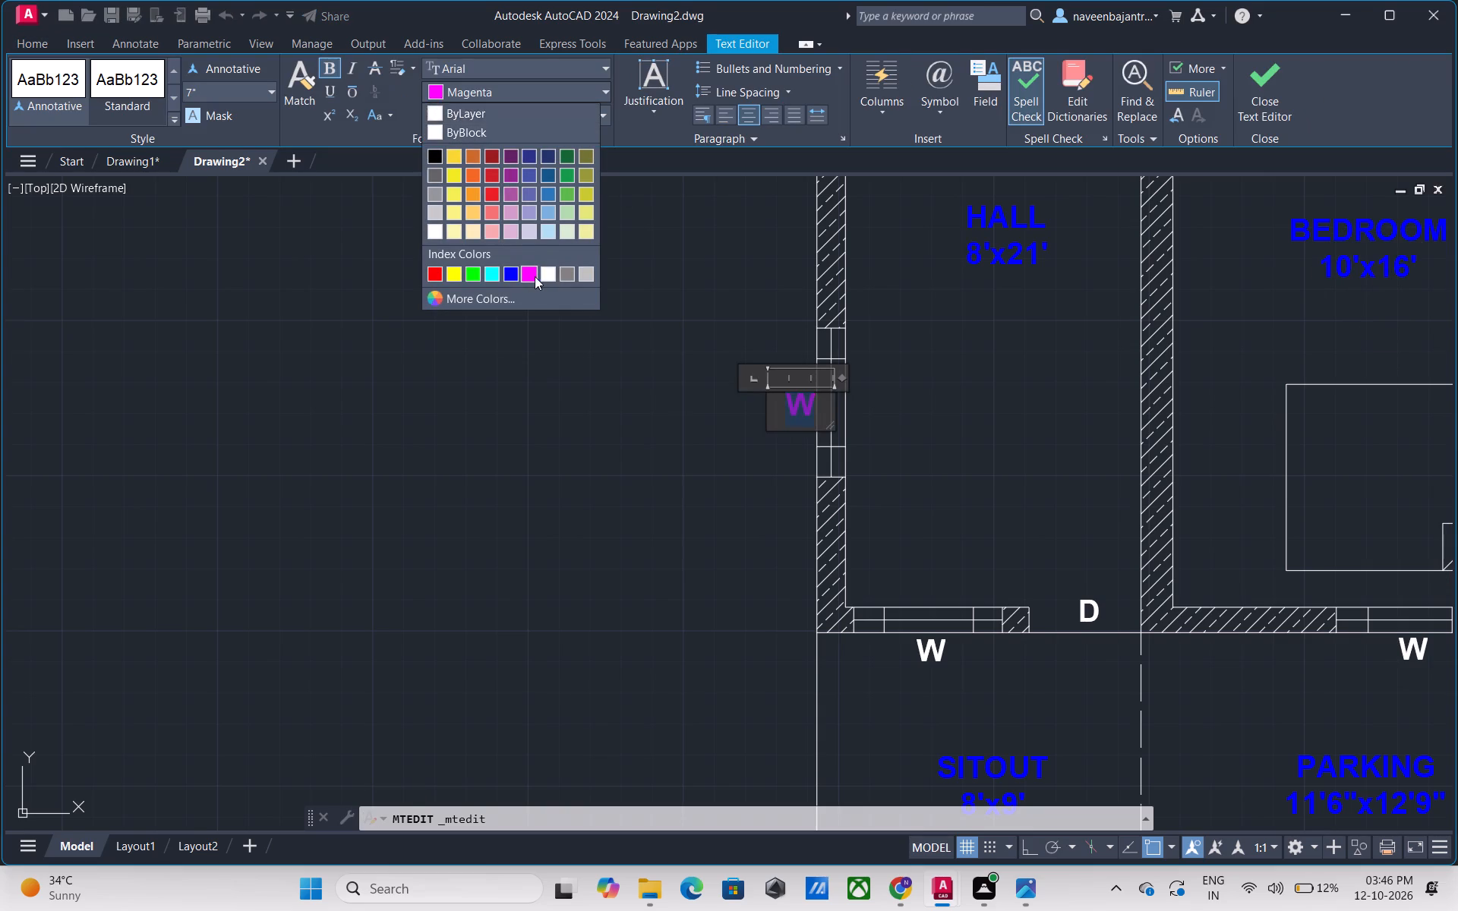
{"action": "left_click", "coordinate": [1256, 121]}
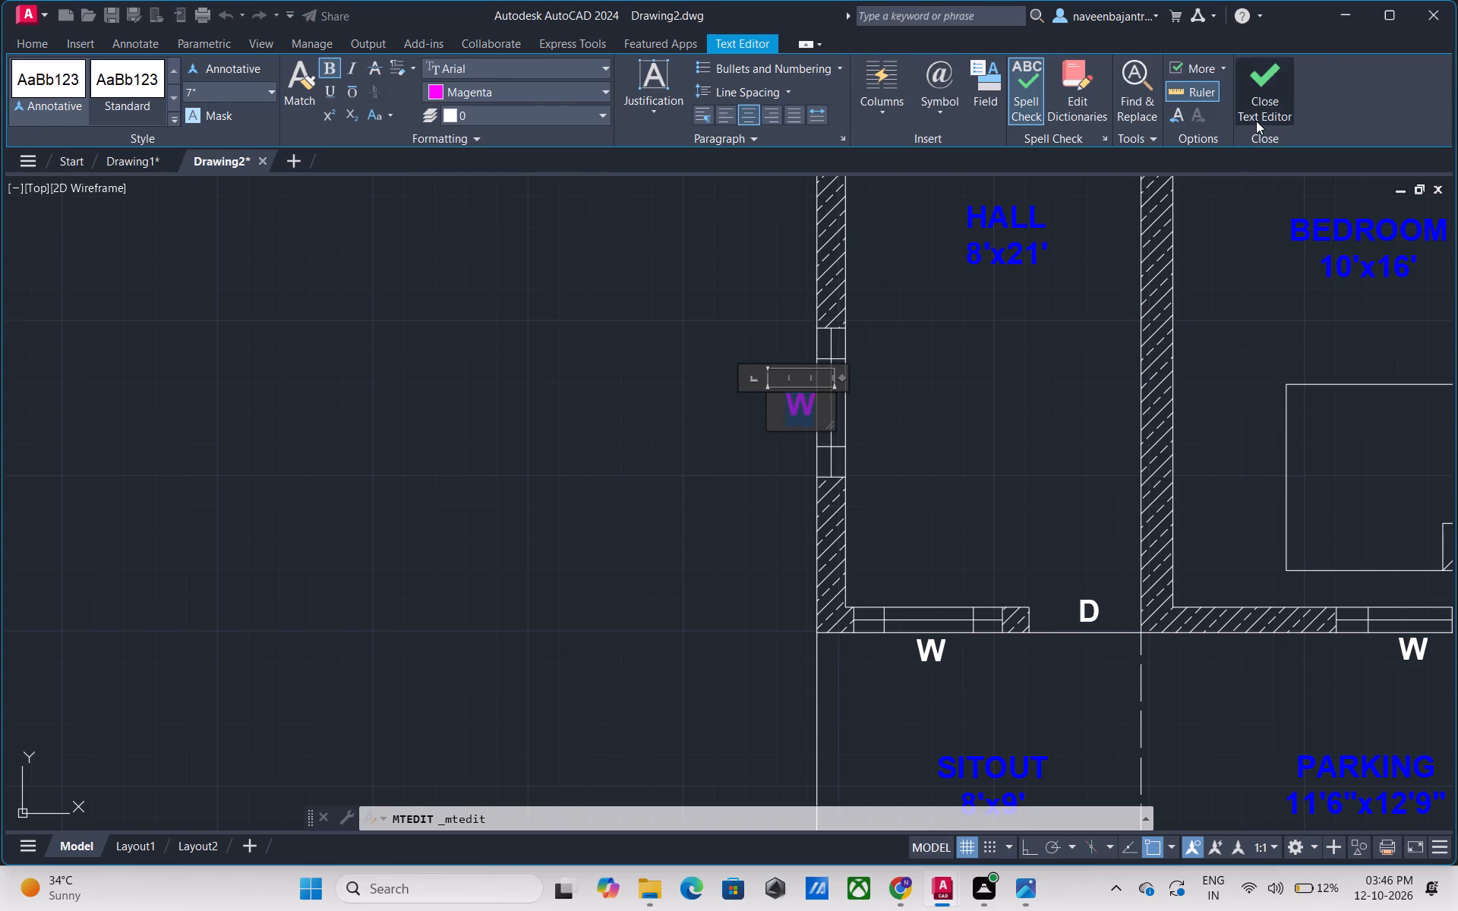
Move the W label of the HALL's lower left window slightly outward, leaving a small gap to the wall.
{"action": "scroll", "coordinate": [1027, 384], "scroll_direction": "down", "scroll_amount": 2}
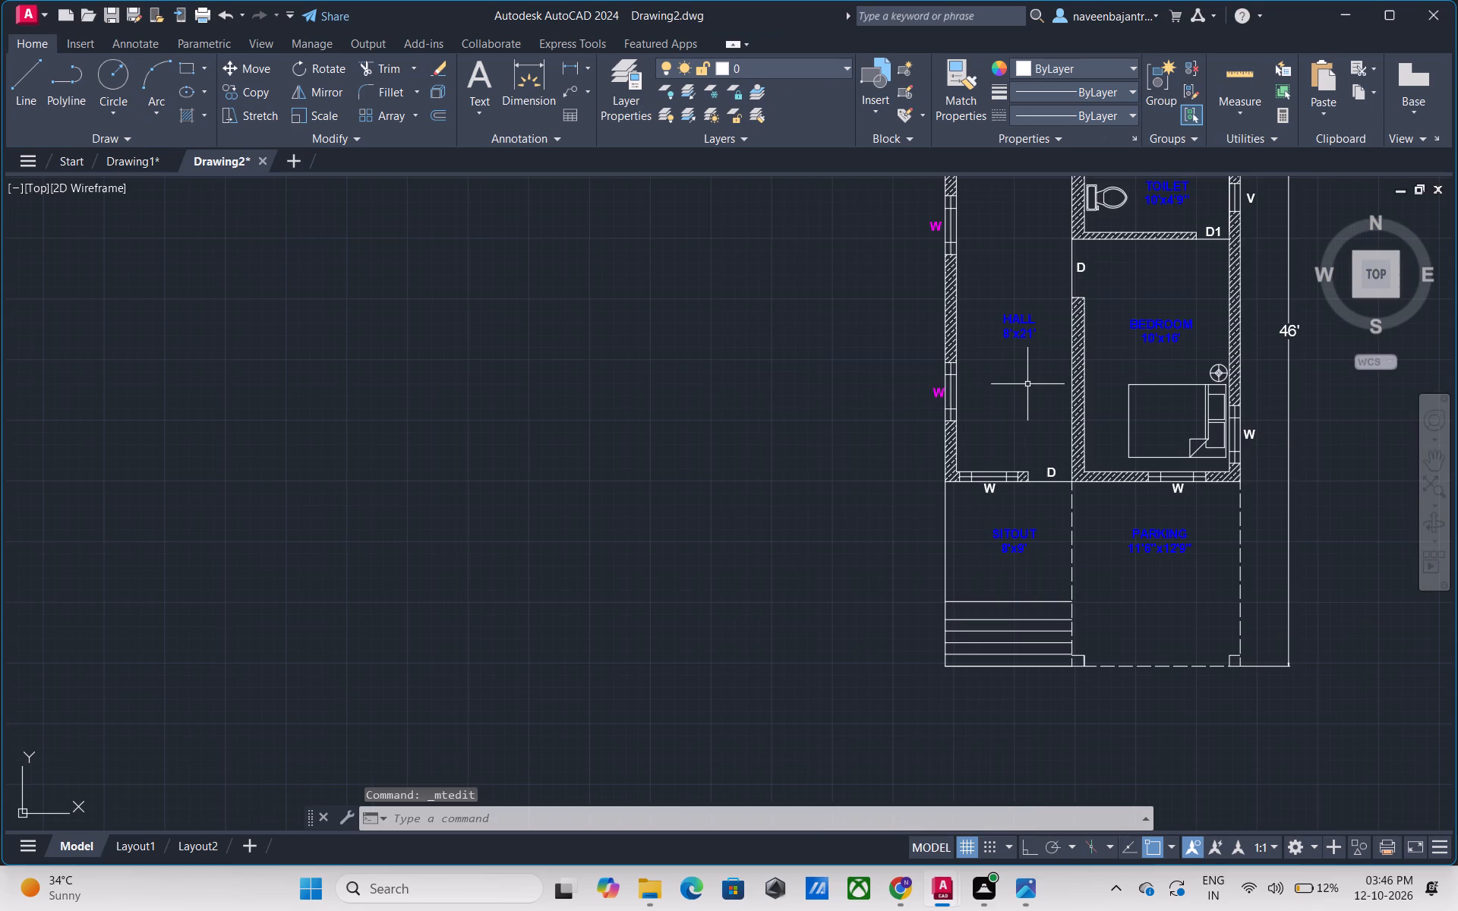
{"action": "scroll", "coordinate": [1027, 384], "scroll_direction": "down", "scroll_amount": 1}
{"action": "middle_click_drag", "start_coordinate": [1027, 384], "coordinate": [993, 425]}
{"action": "scroll", "coordinate": [965, 430], "scroll_direction": "up", "scroll_amount": 1}
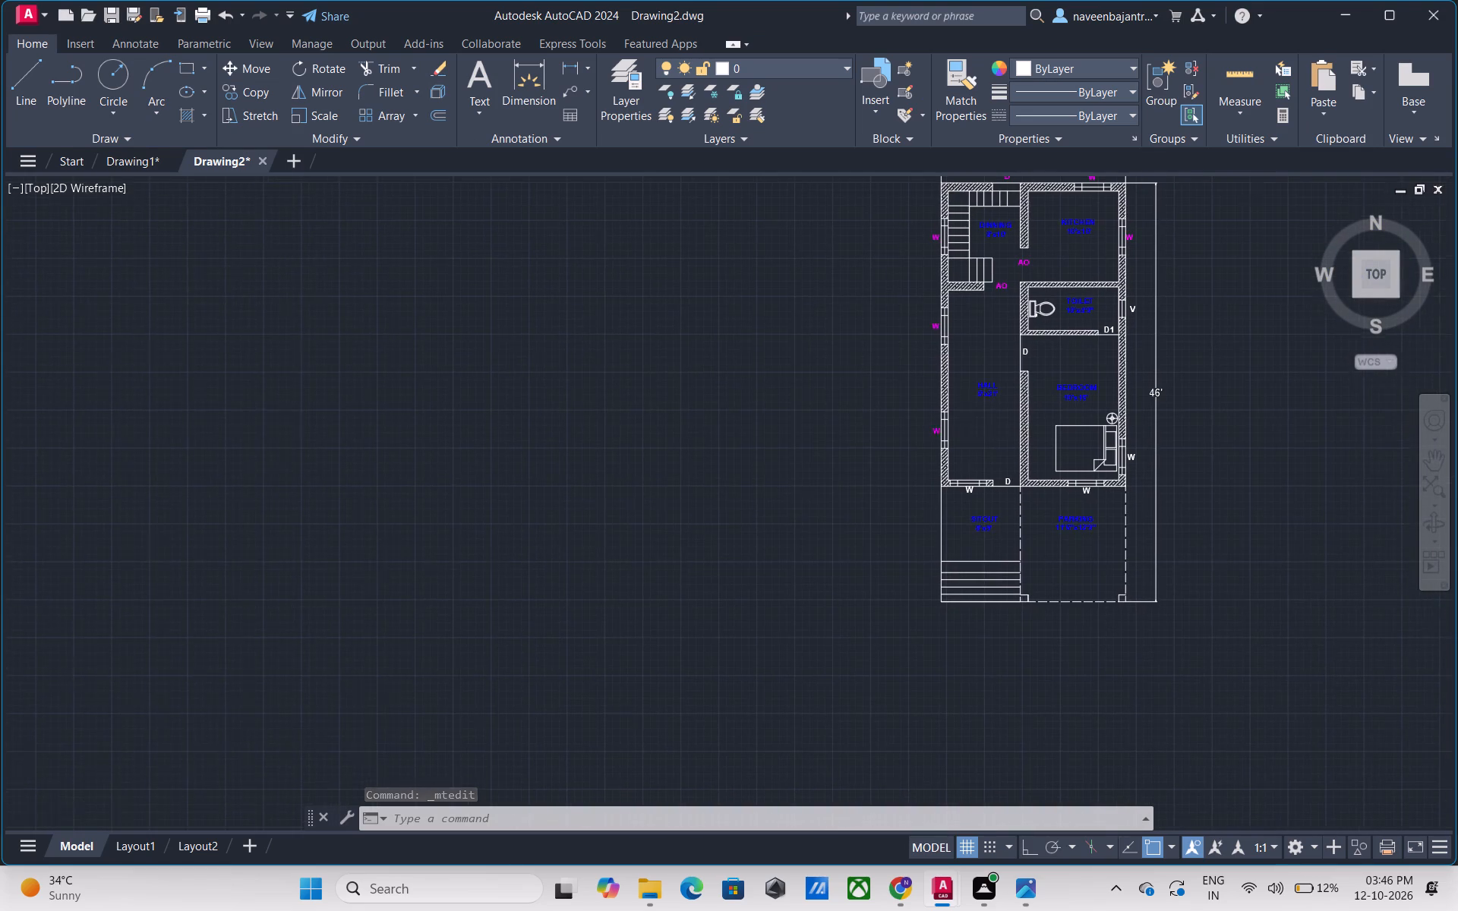
{"action": "scroll", "coordinate": [965, 430], "scroll_direction": "up", "scroll_amount": 2}
{"action": "left_click", "coordinate": [842, 433]}
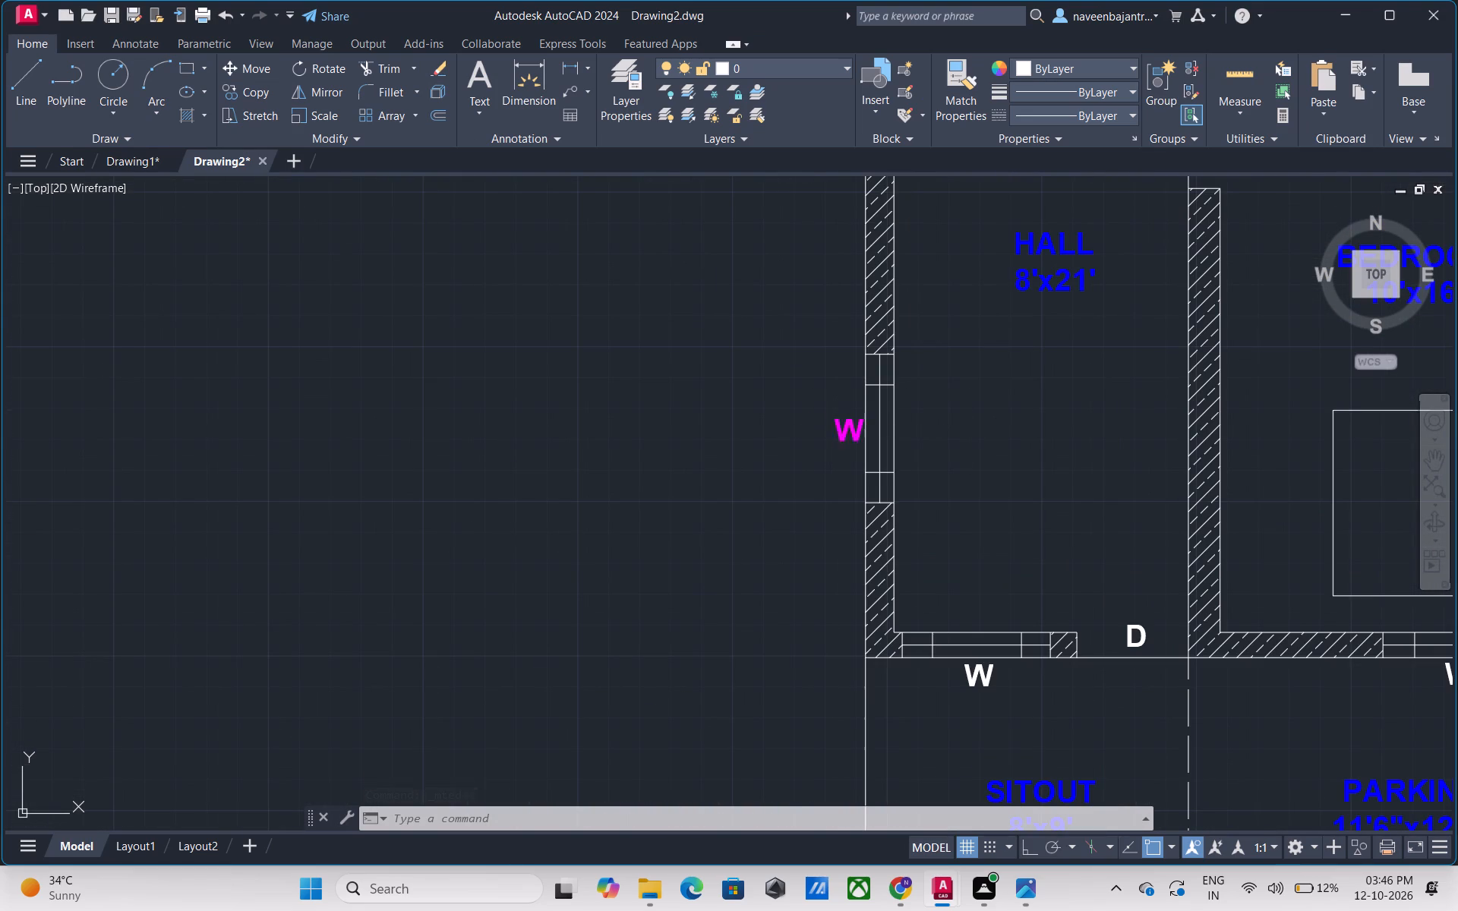
{"action": "type", "text": "M"}
{"action": "key", "text": "space"}
{"action": "left_click", "coordinate": [841, 433]}
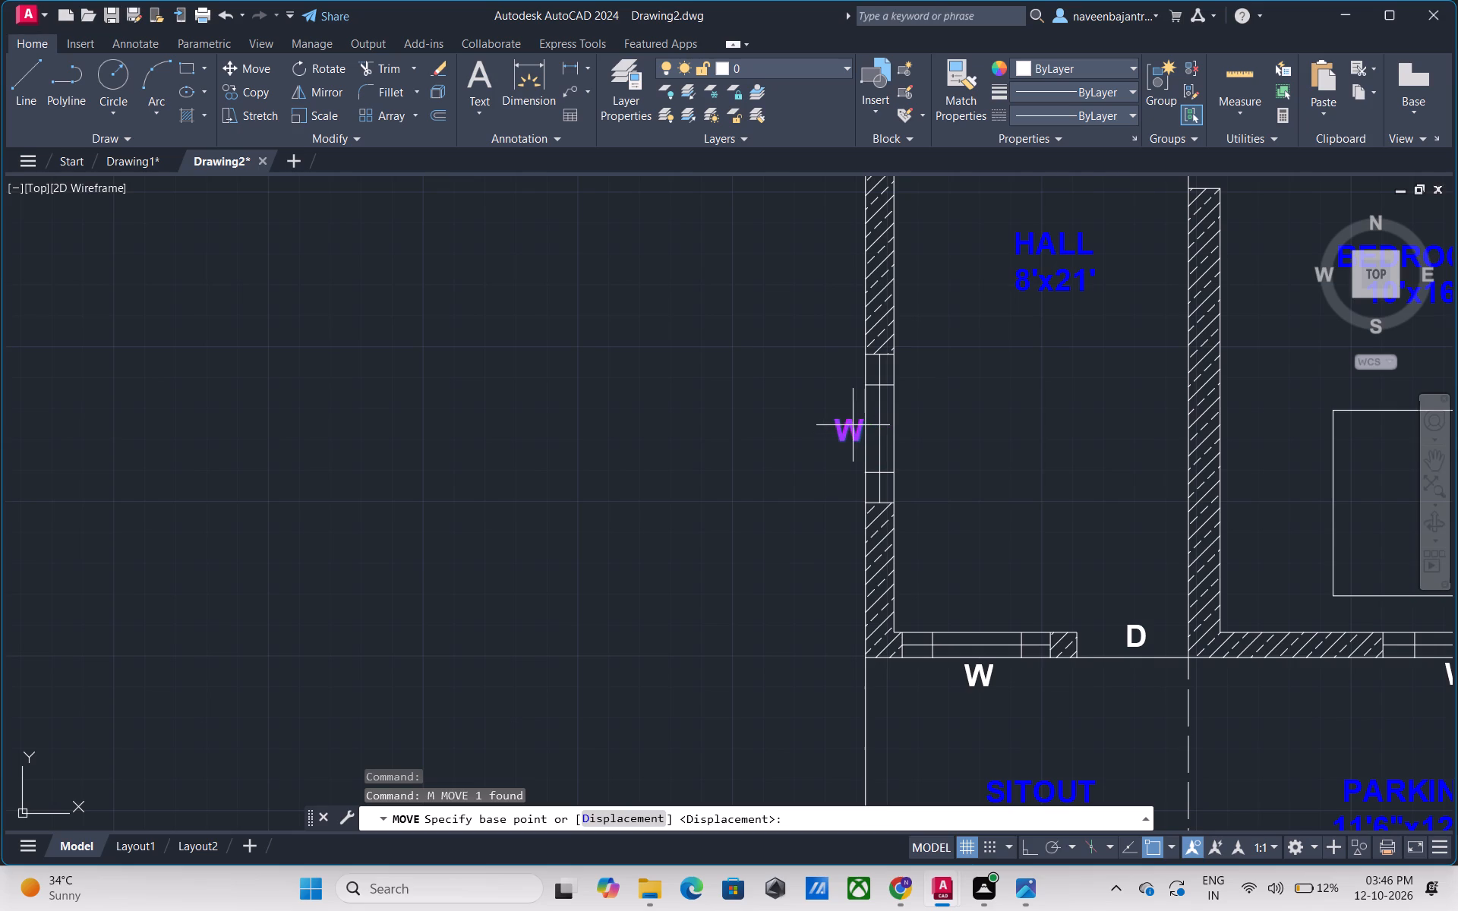
{"action": "left_click", "coordinate": [851, 422]}
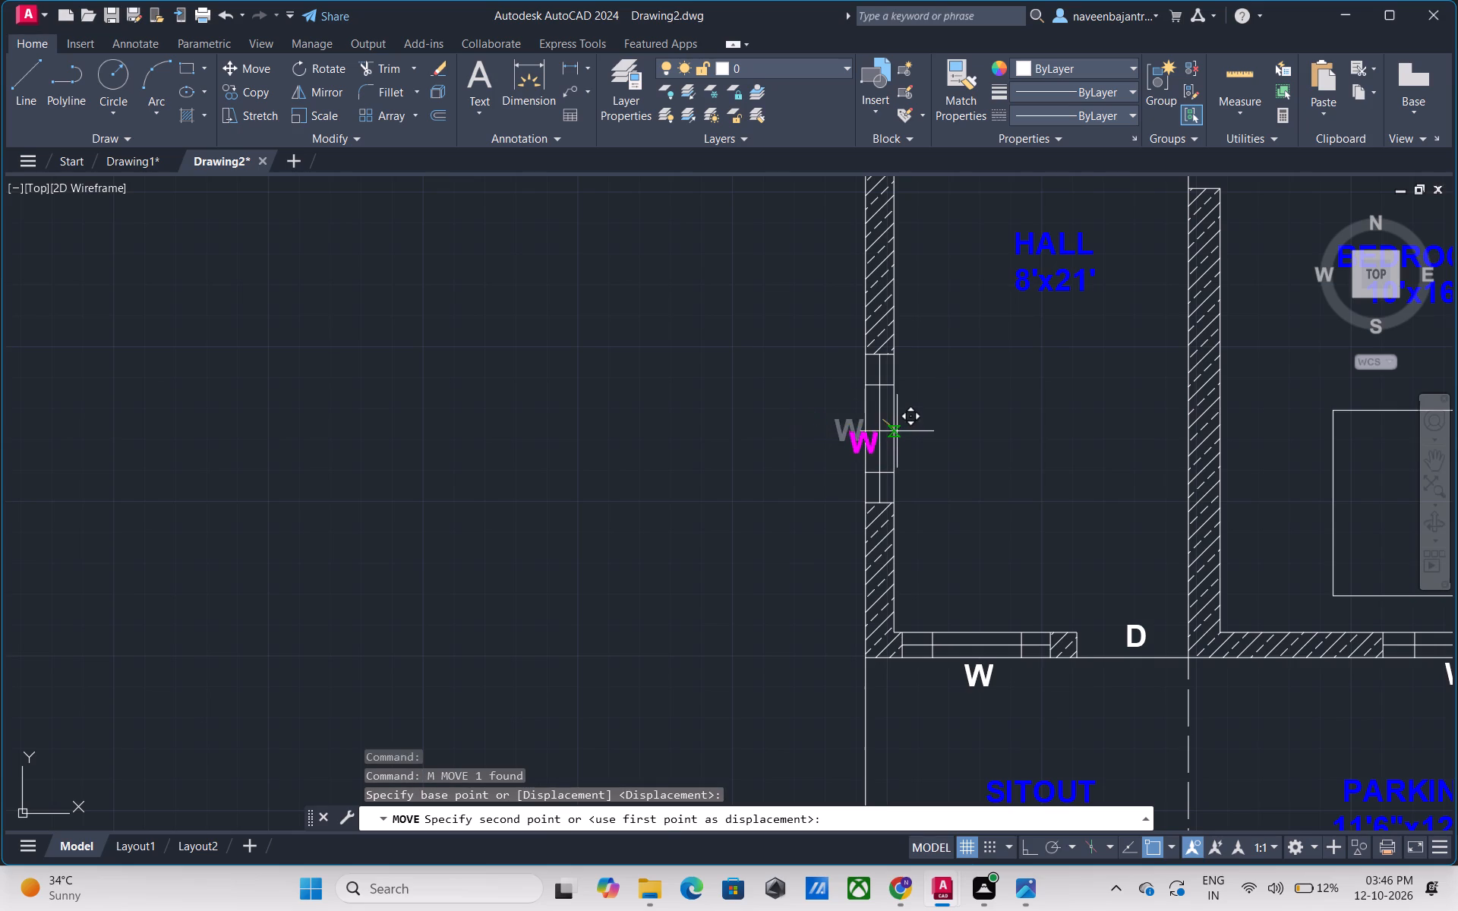
{"action": "scroll", "coordinate": [882, 418], "scroll_direction": "up", "scroll_amount": 5}
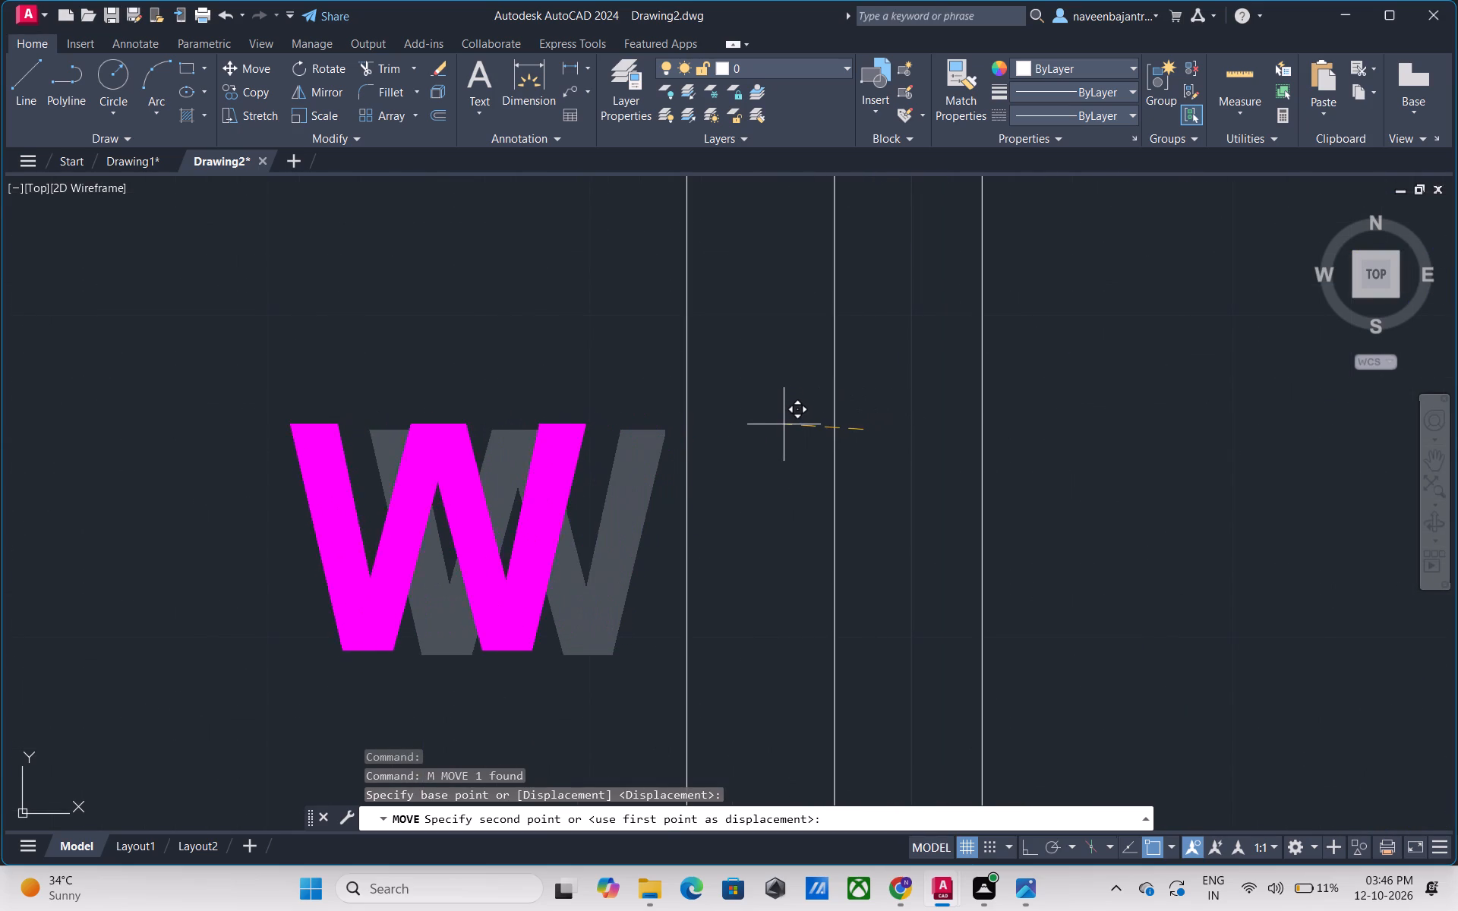
{"action": "left_click", "coordinate": [787, 416]}
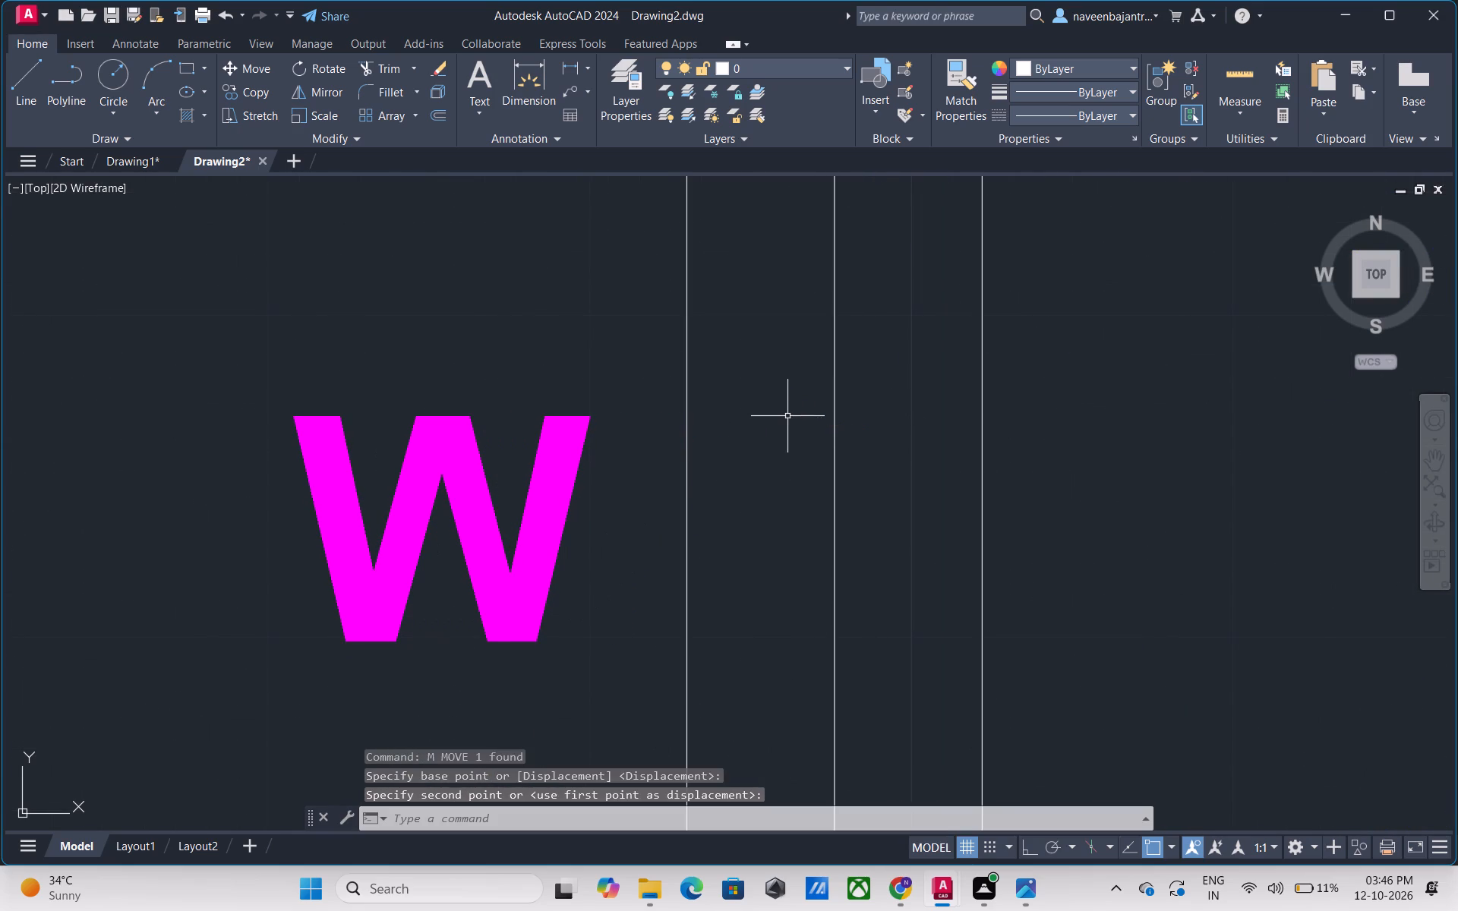
{"action": "key", "text": "Escape"}
{"action": "scroll", "coordinate": [833, 435], "scroll_direction": "down", "scroll_amount": 6}
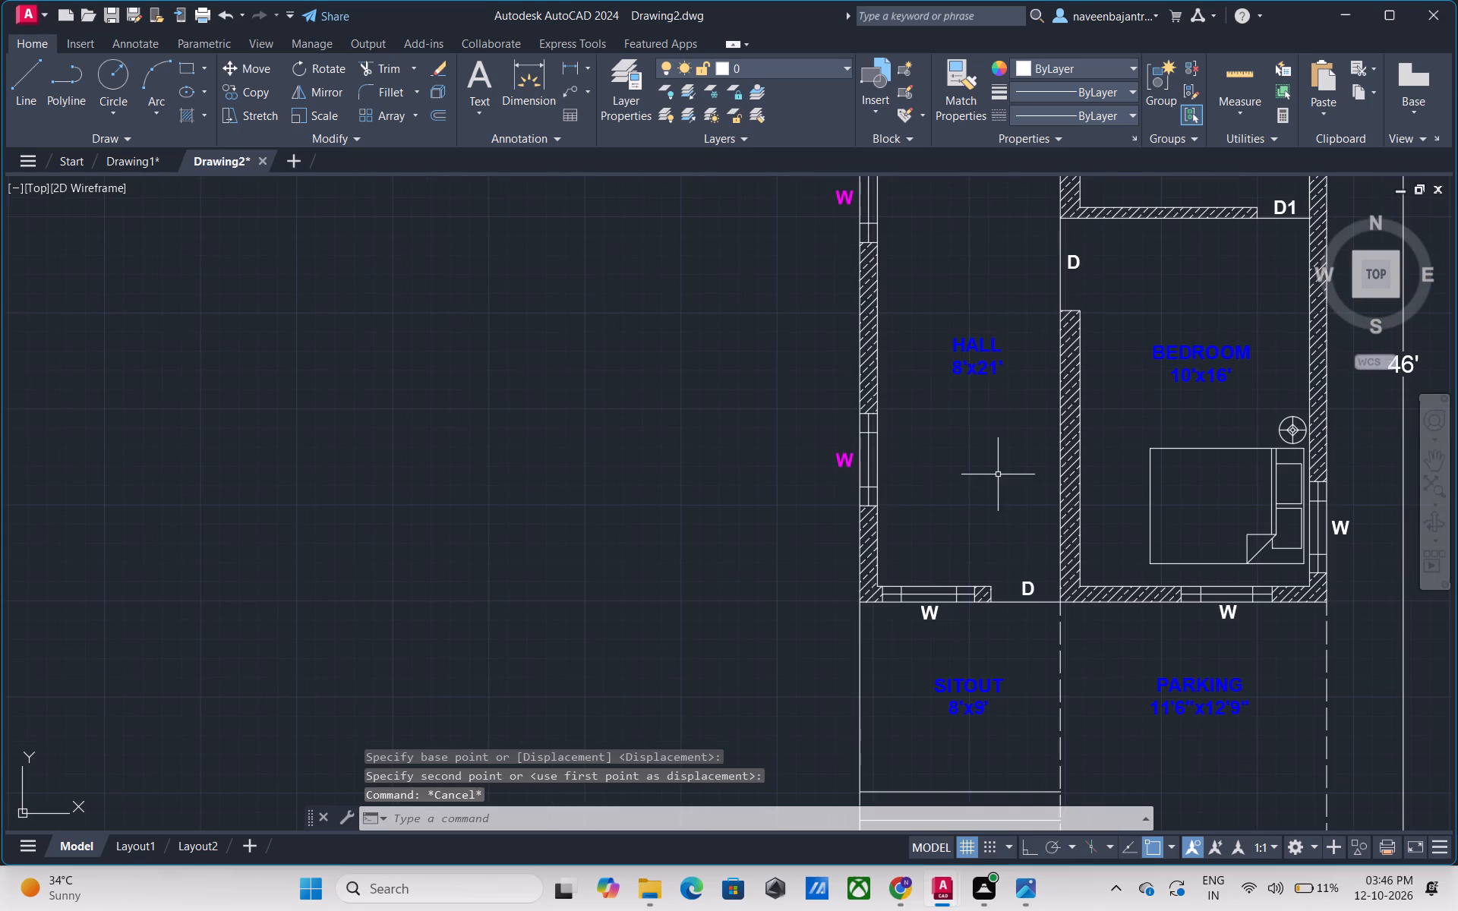
{"action": "middle_click_drag", "start_coordinate": [1000, 495], "coordinate": [781, 390]}
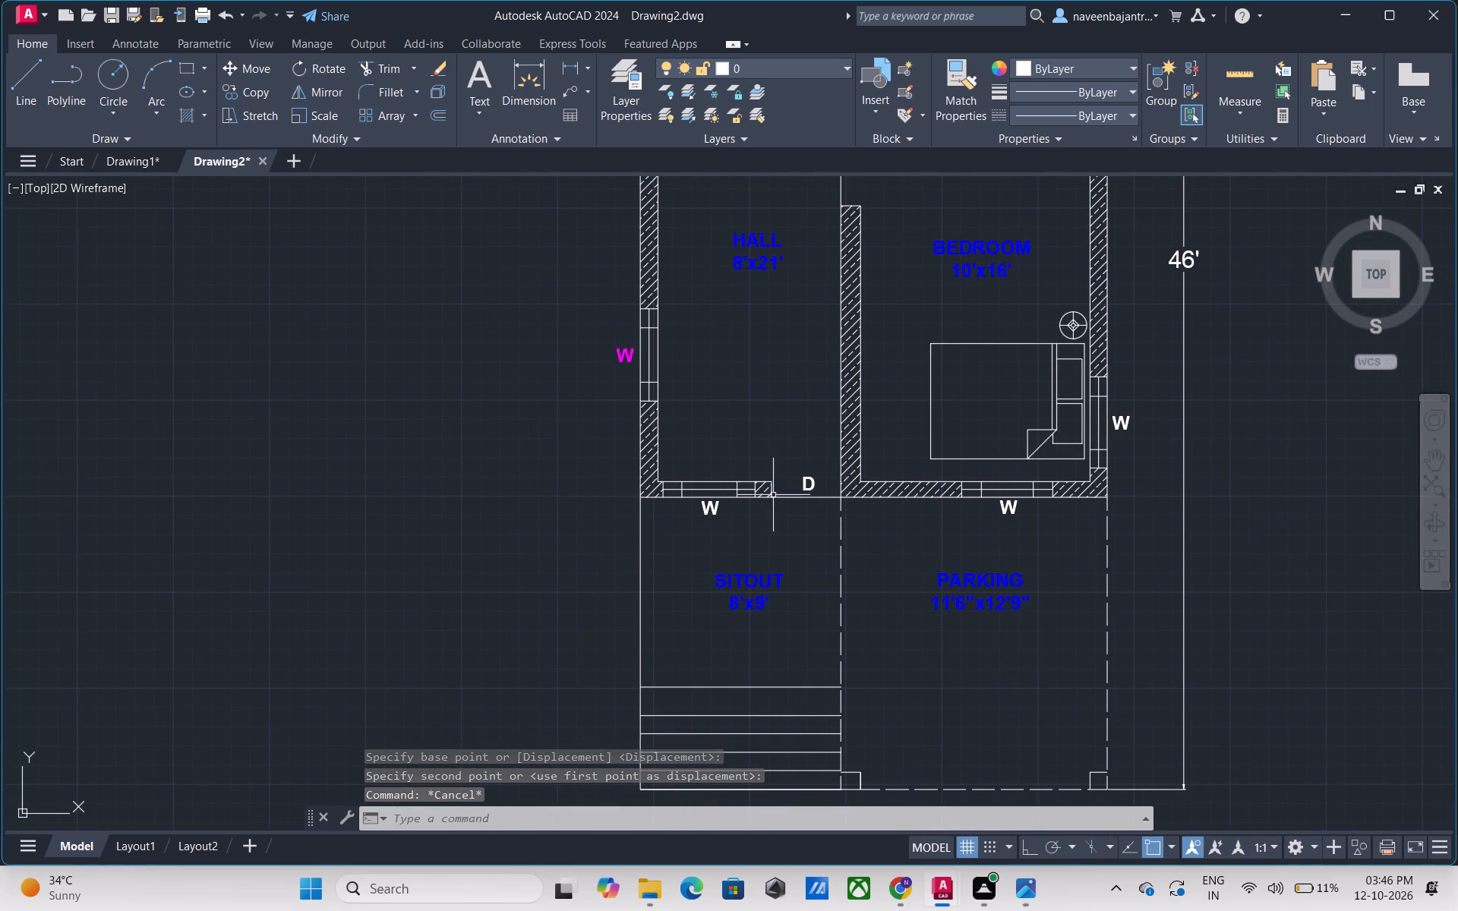
Recolour the W label of the window between the HALL and the SITOUT to Magenta and close the text editor.
{"action": "double_click", "coordinate": [712, 512]}
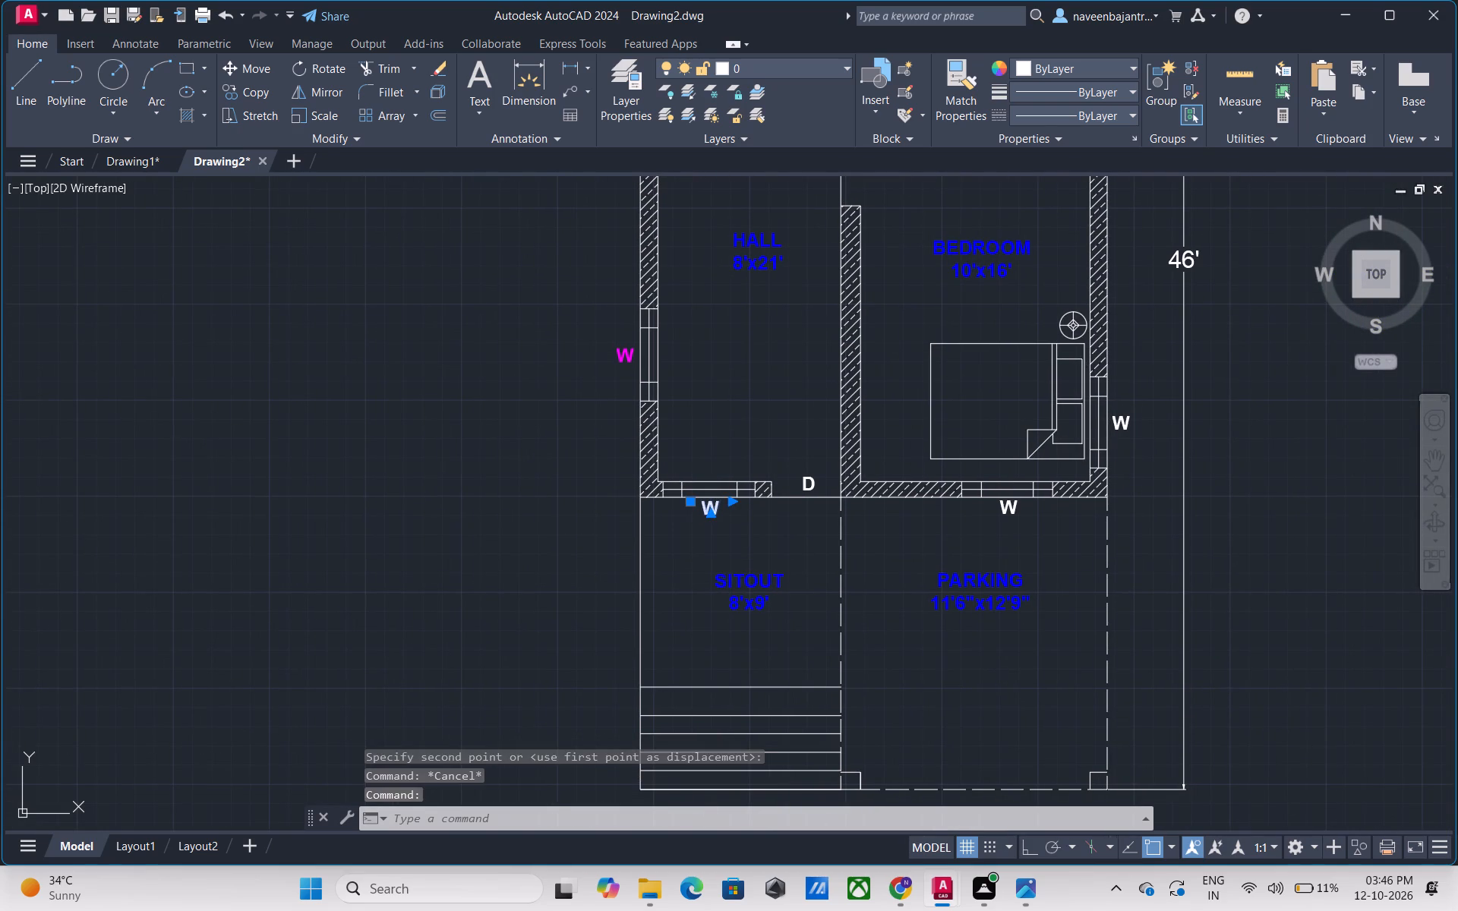
{"action": "left_click_drag", "start_coordinate": [723, 506], "coordinate": [698, 506]}
{"action": "left_click", "coordinate": [437, 93]}
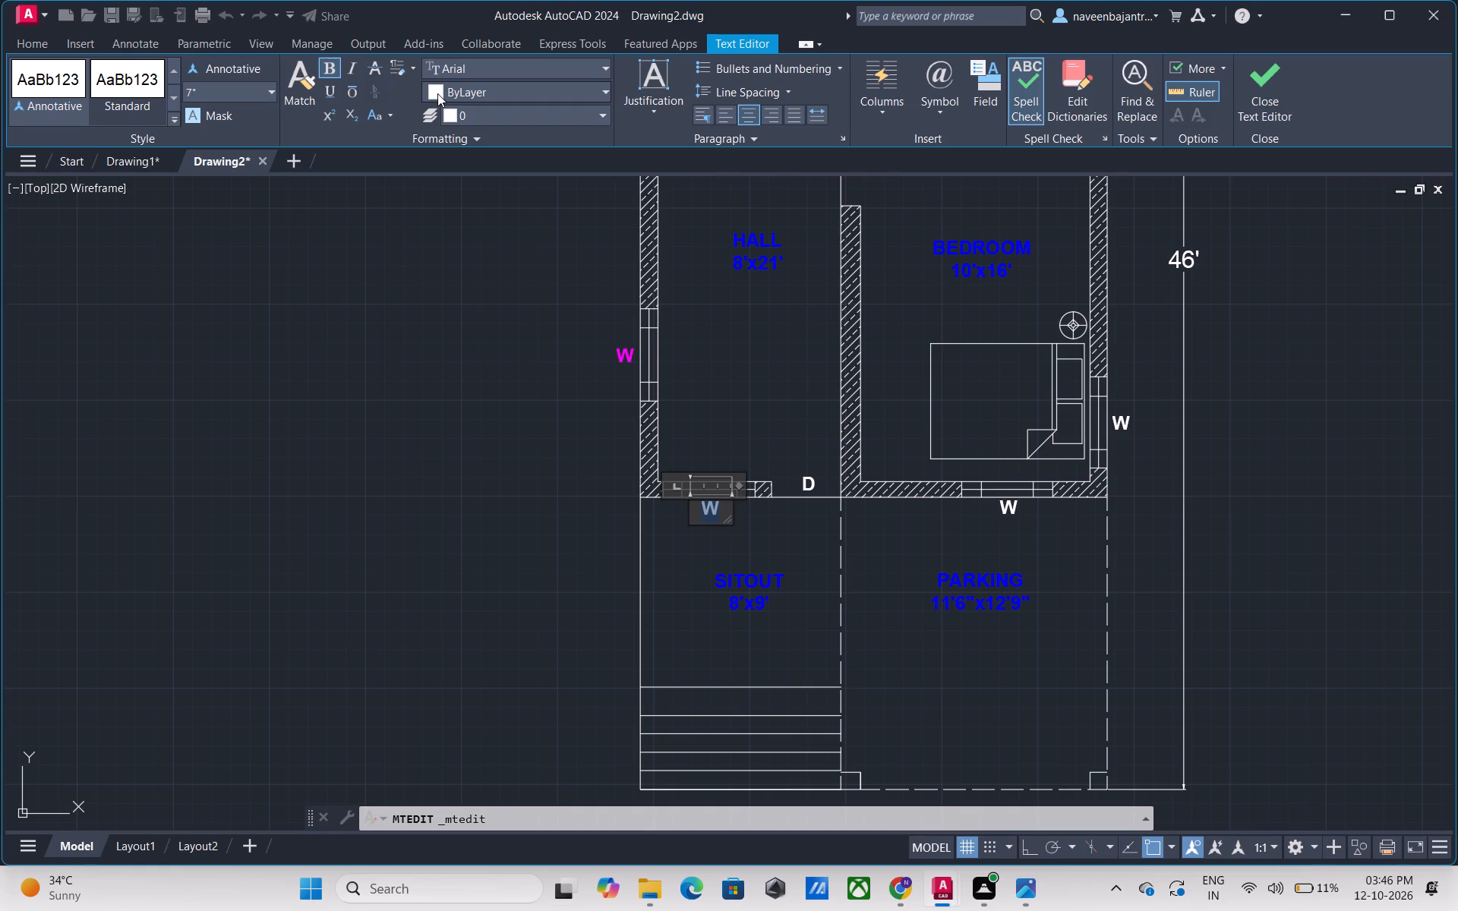
{"action": "left_click", "coordinate": [526, 270]}
{"action": "left_click", "coordinate": [1289, 76]}
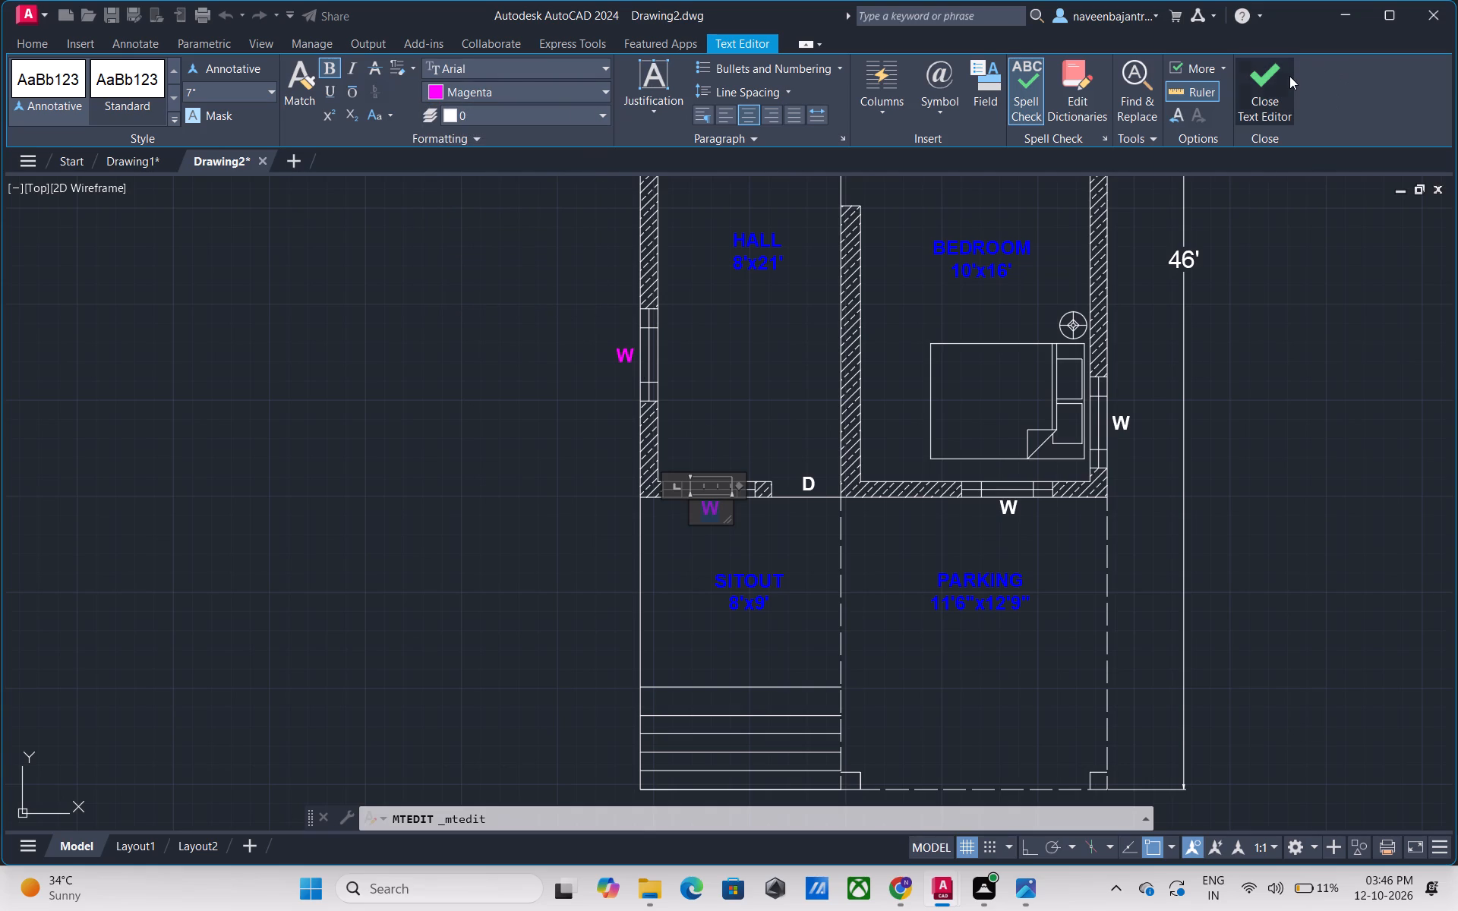
Recolour the D label of the door between the HALL and the SITOUT to Magenta and close the text editor.
{"action": "left_click", "coordinate": [813, 486]}
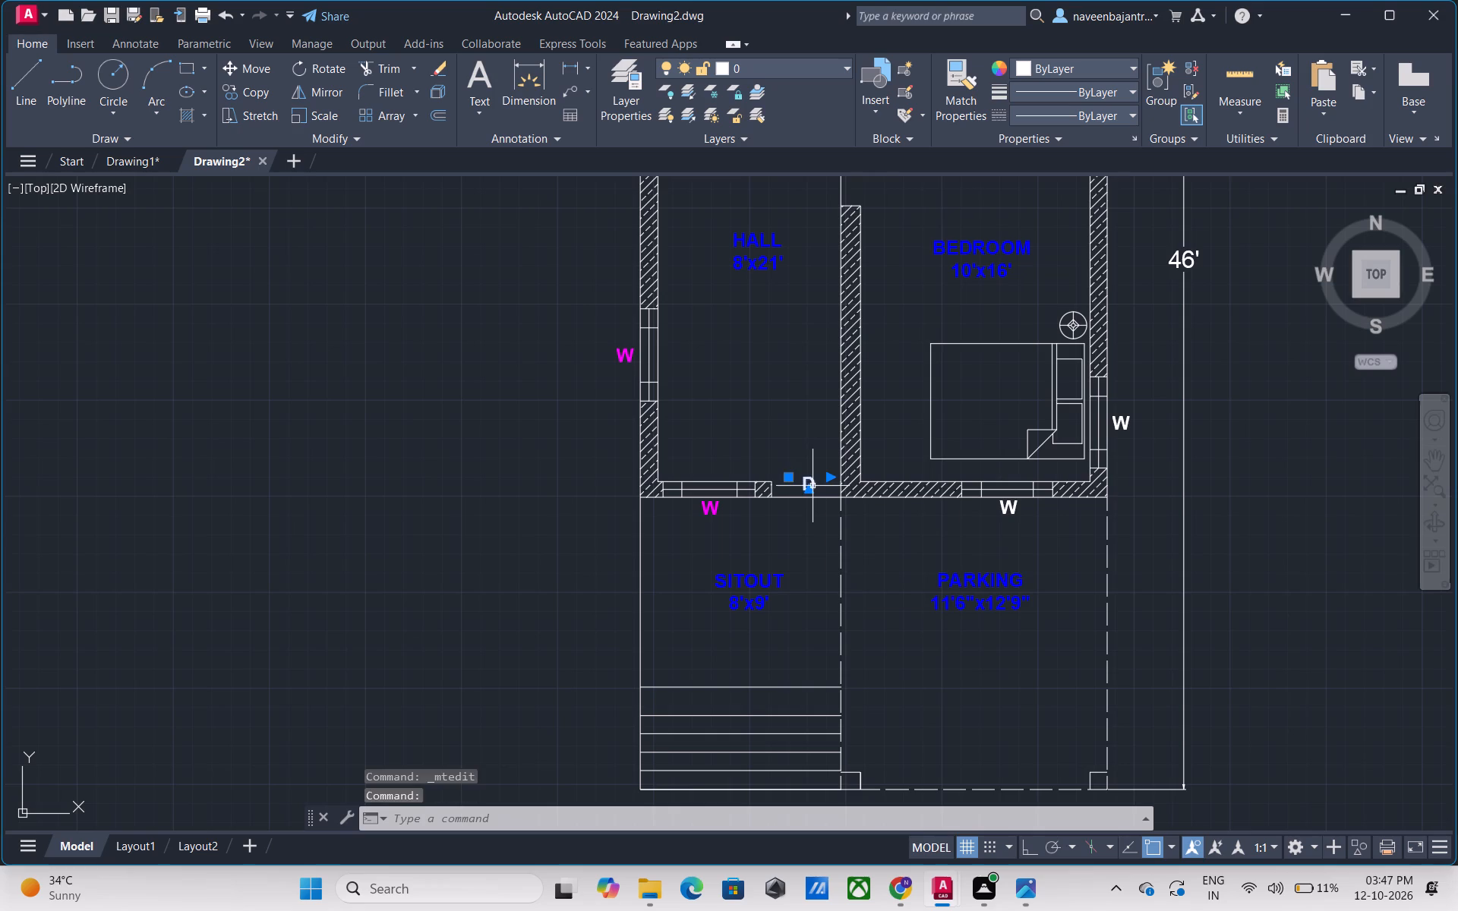
{"action": "double_click", "coordinate": [813, 486]}
{"action": "left_click_drag", "start_coordinate": [819, 484], "coordinate": [806, 484]}
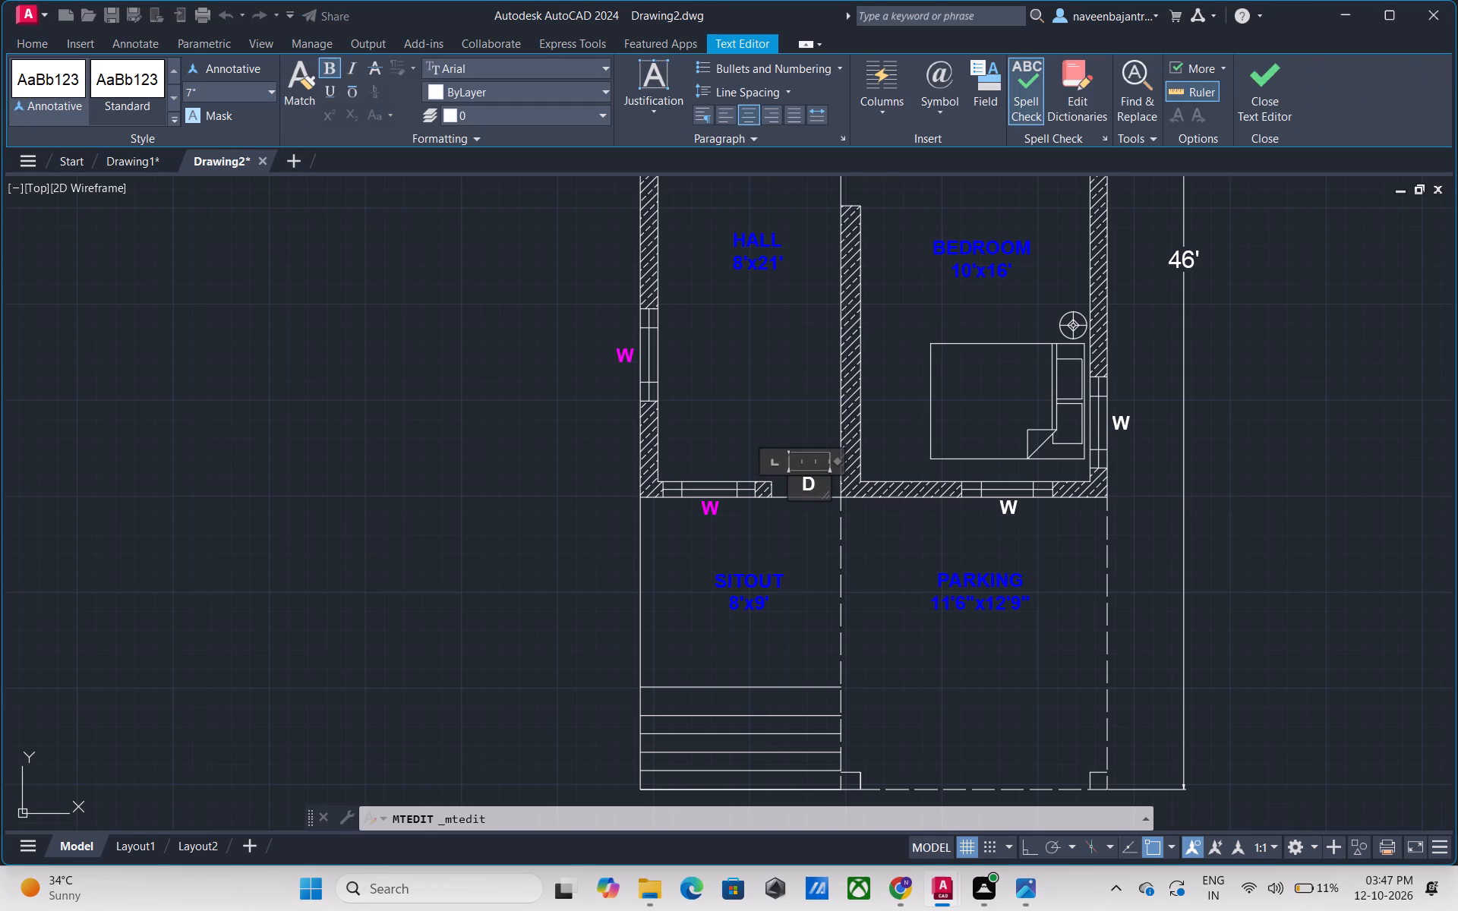
{"action": "left_click_drag", "start_coordinate": [806, 484], "coordinate": [803, 484]}
{"action": "left_click", "coordinate": [437, 90]}
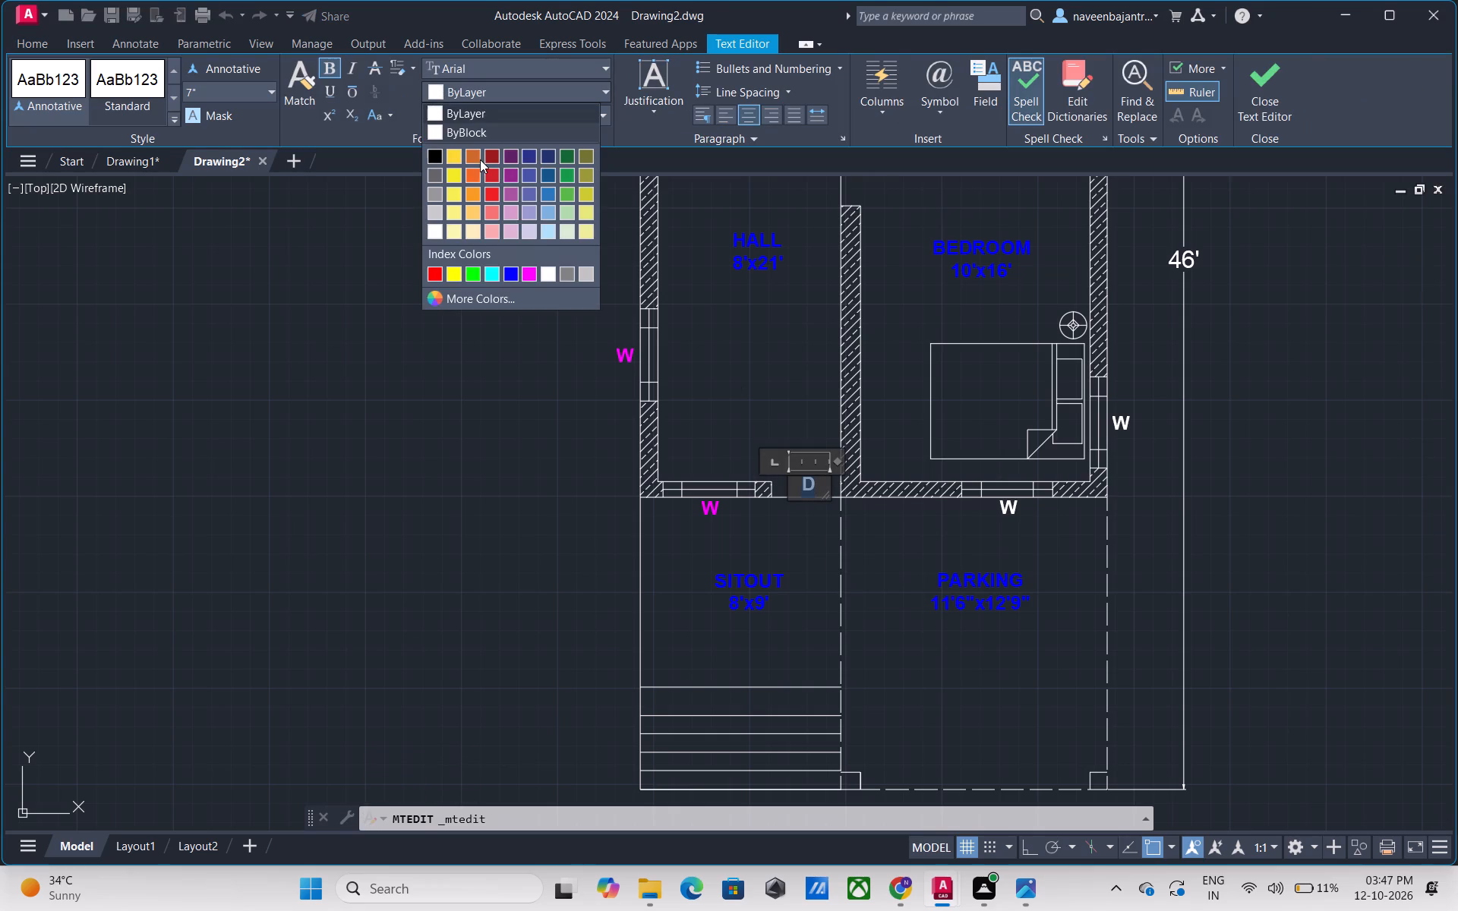
{"action": "left_click", "coordinate": [530, 270]}
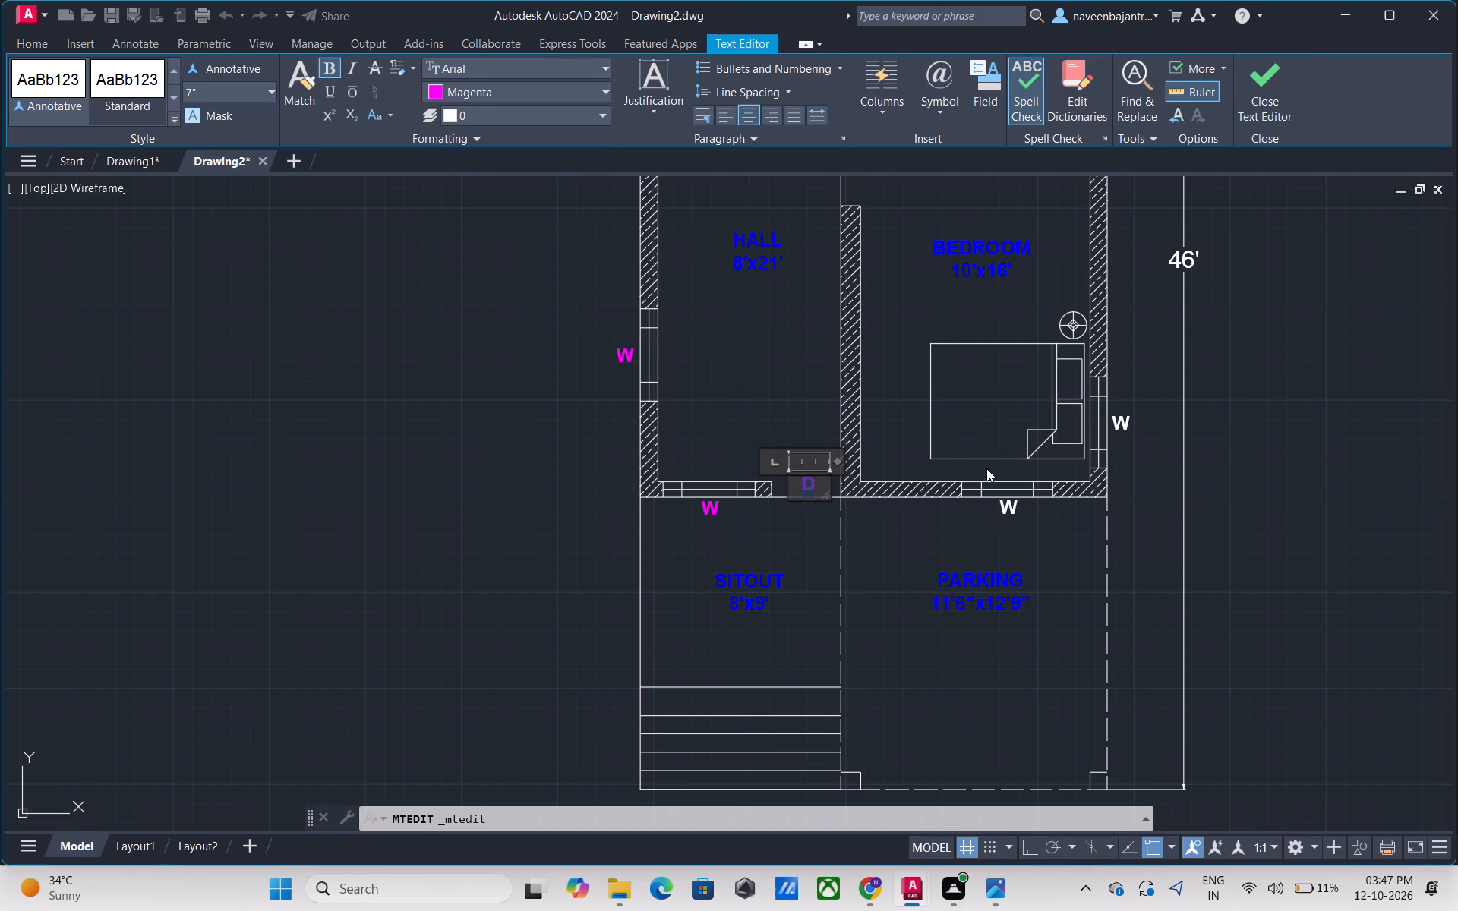
{"action": "left_click", "coordinate": [1254, 115]}
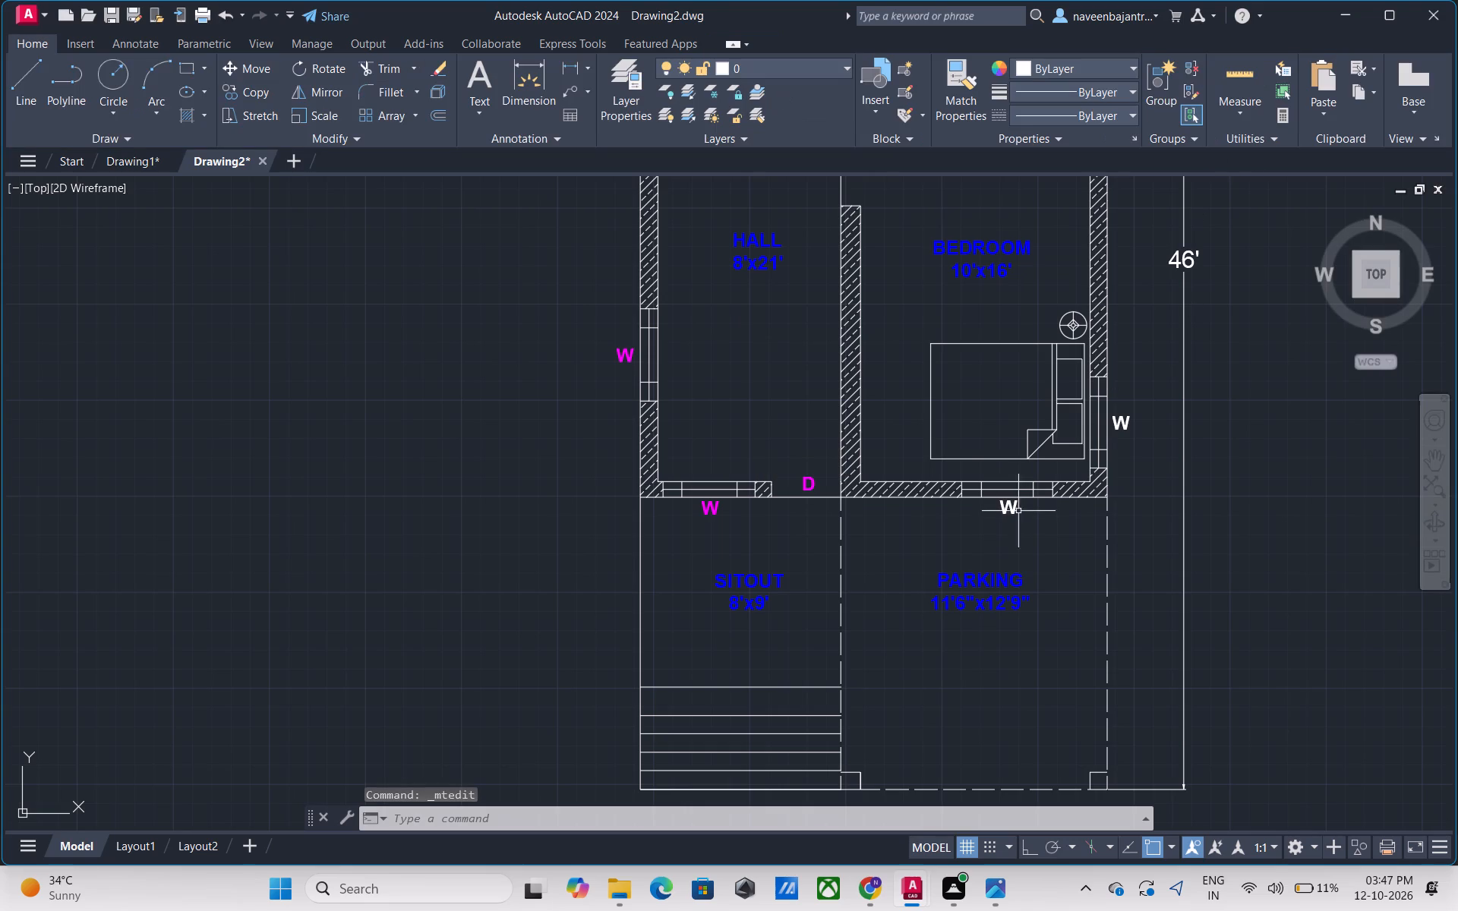
Recolour the W label of the window between the BEDROOM and the PARKING to Magenta and close the text editor.
{"action": "double_click", "coordinate": [1010, 508]}
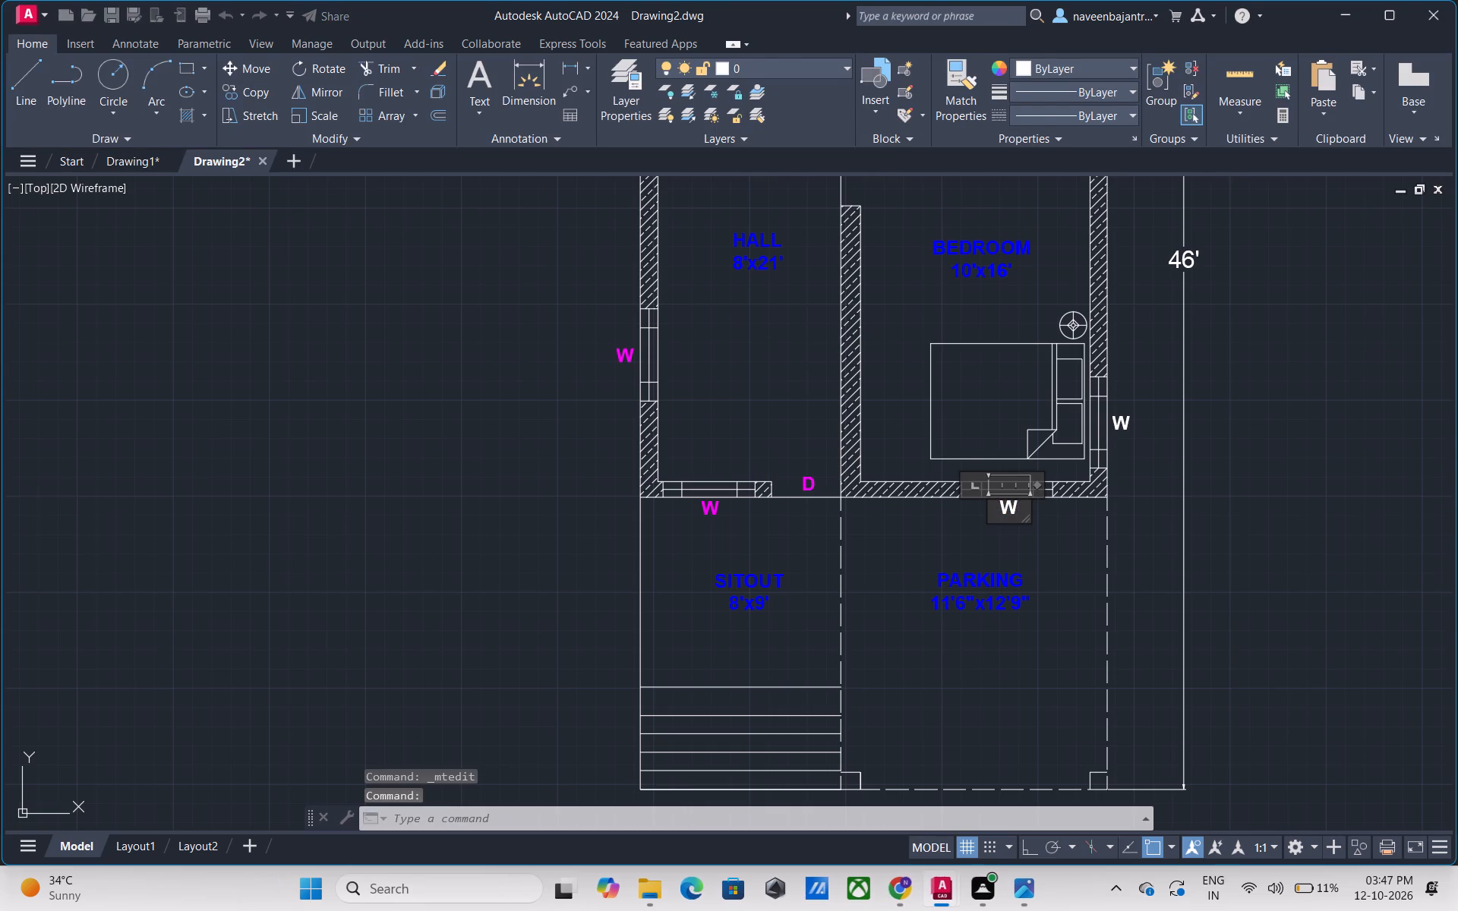
{"action": "left_click_drag", "start_coordinate": [1021, 506], "coordinate": [997, 506]}
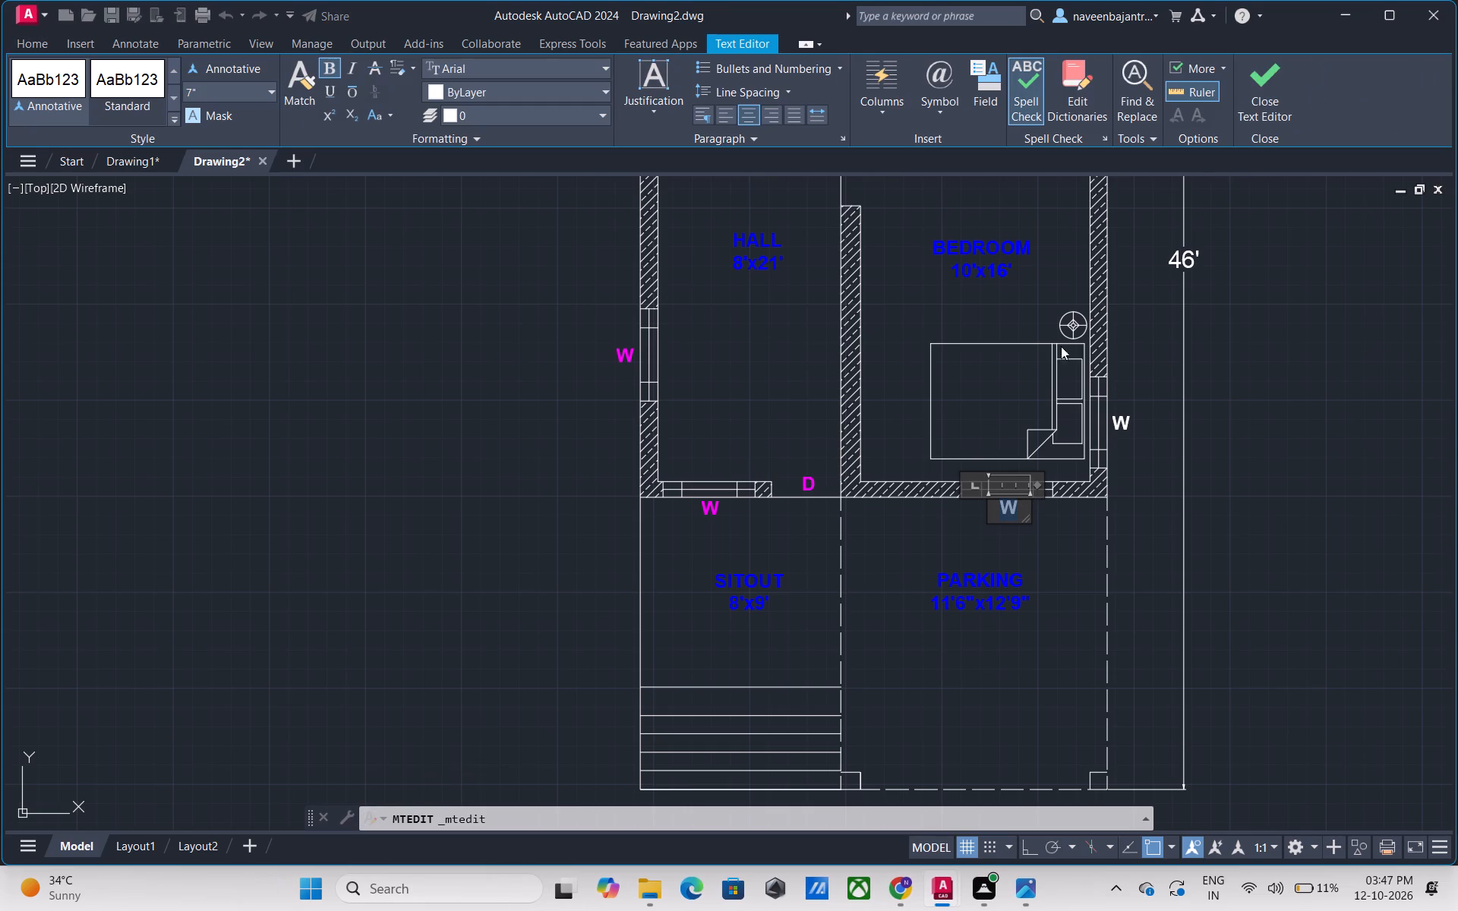
{"action": "left_click", "coordinate": [439, 90]}
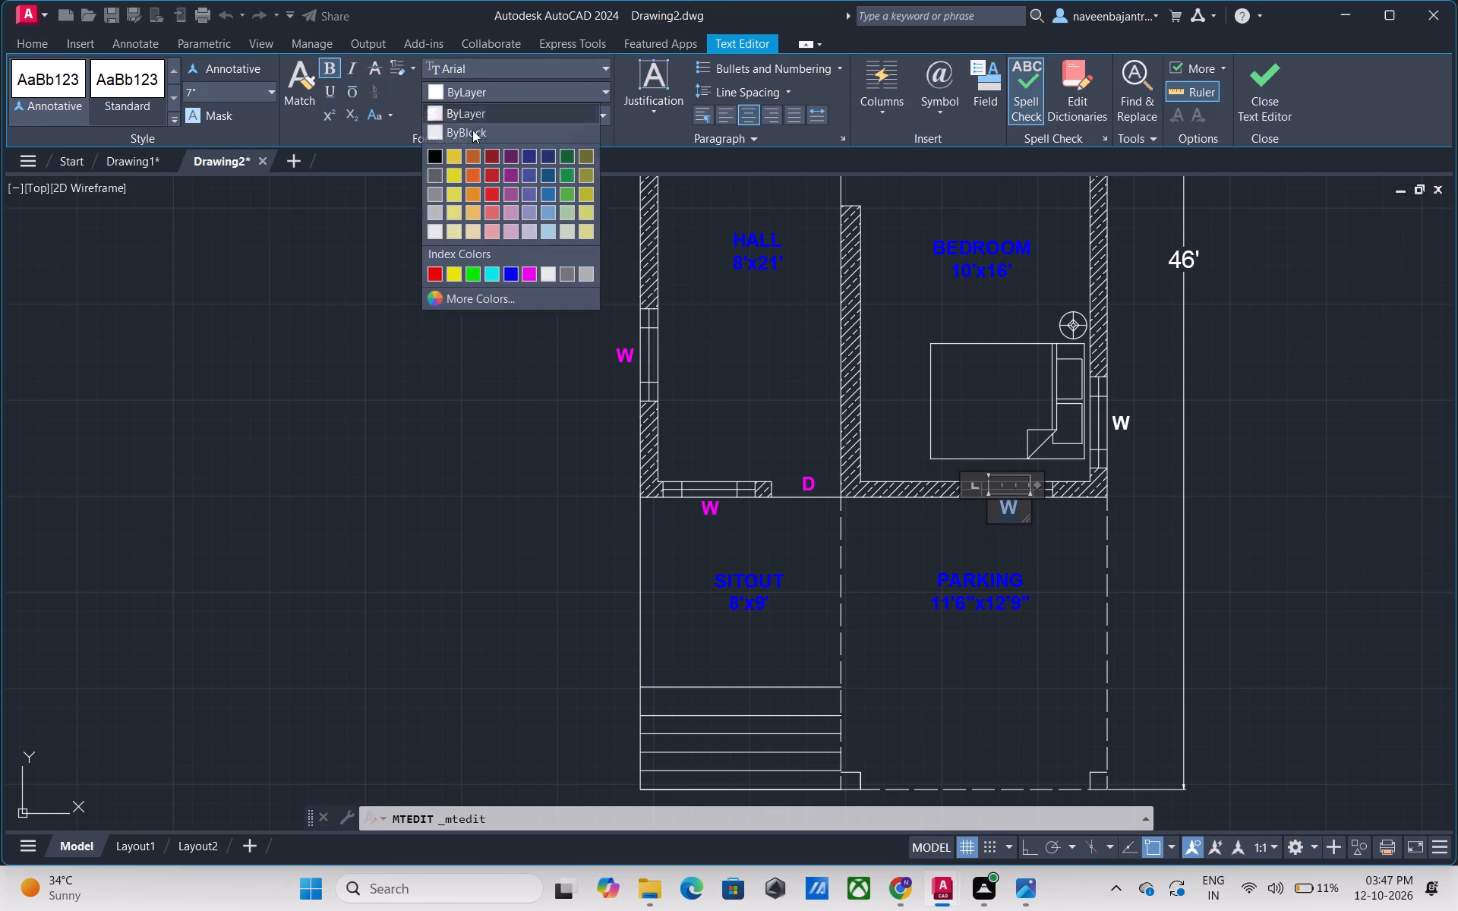
{"action": "left_click", "coordinate": [531, 273]}
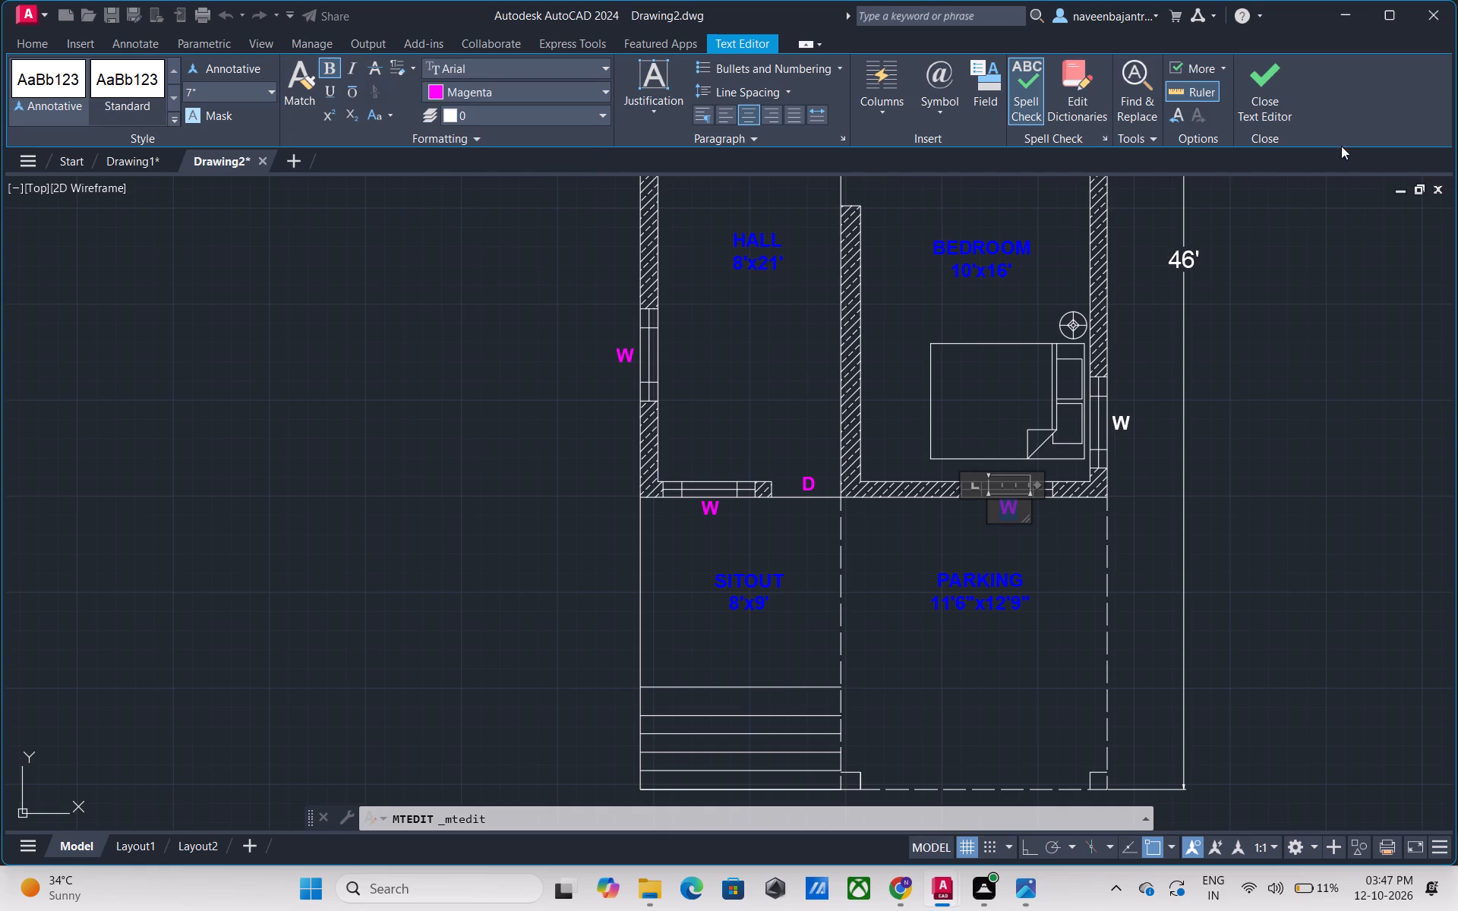
{"action": "left_click", "coordinate": [1283, 112]}
Recolour the W label of the window on the BEDROOM's right outer wall to Magenta and close the text editor.
{"action": "scroll", "coordinate": [1279, 317], "scroll_direction": "down", "scroll_amount": 1}
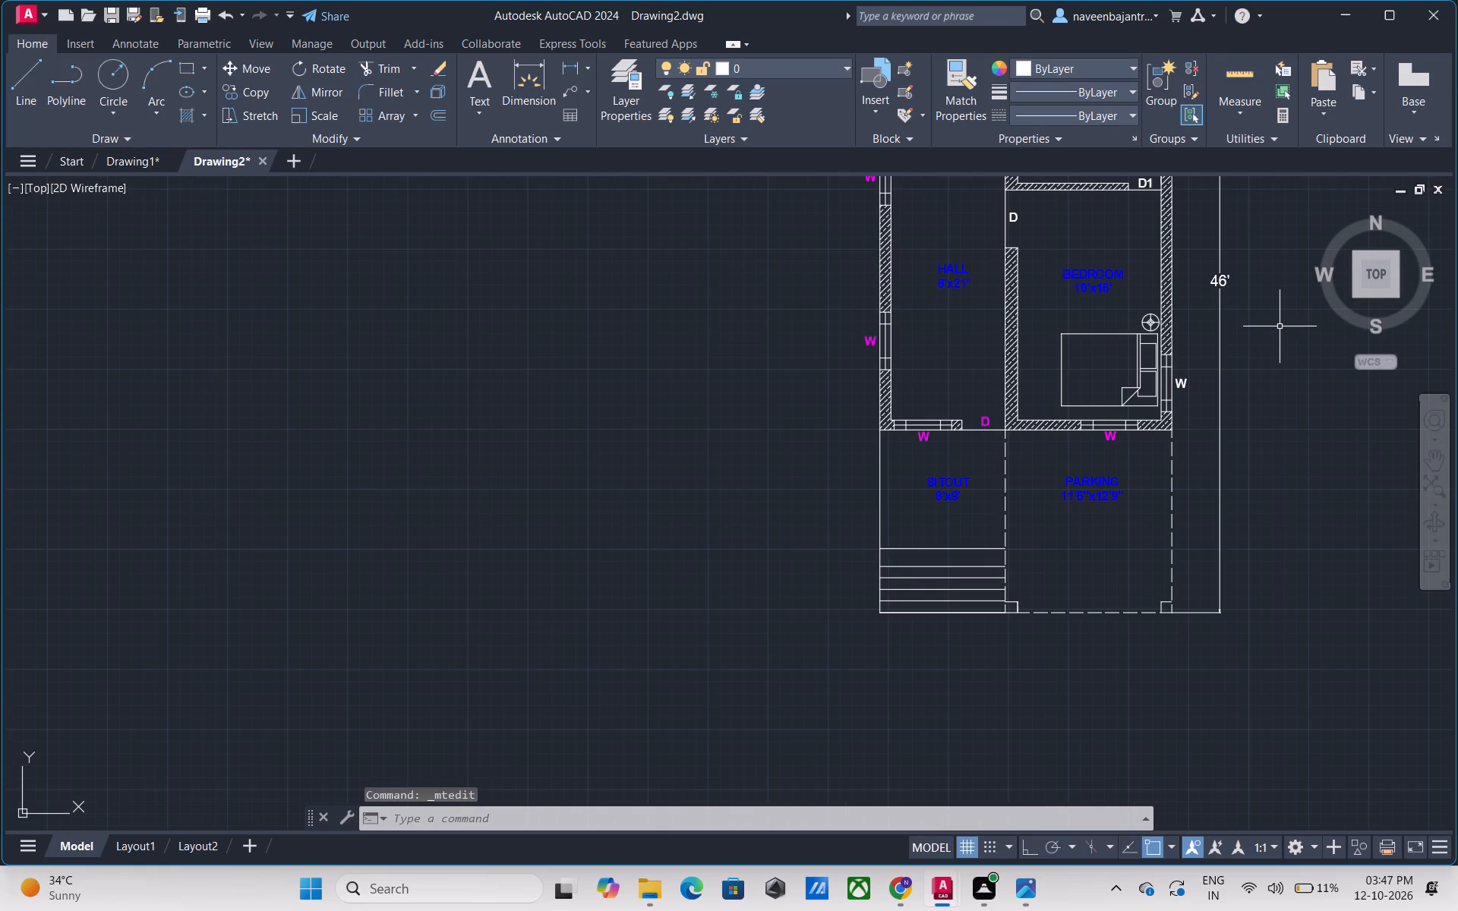
{"action": "middle_click_drag", "start_coordinate": [1280, 333], "coordinate": [1163, 370]}
{"action": "middle_click_drag", "start_coordinate": [1157, 378], "coordinate": [1090, 491]}
{"action": "middle_click", "coordinate": [1090, 491]}
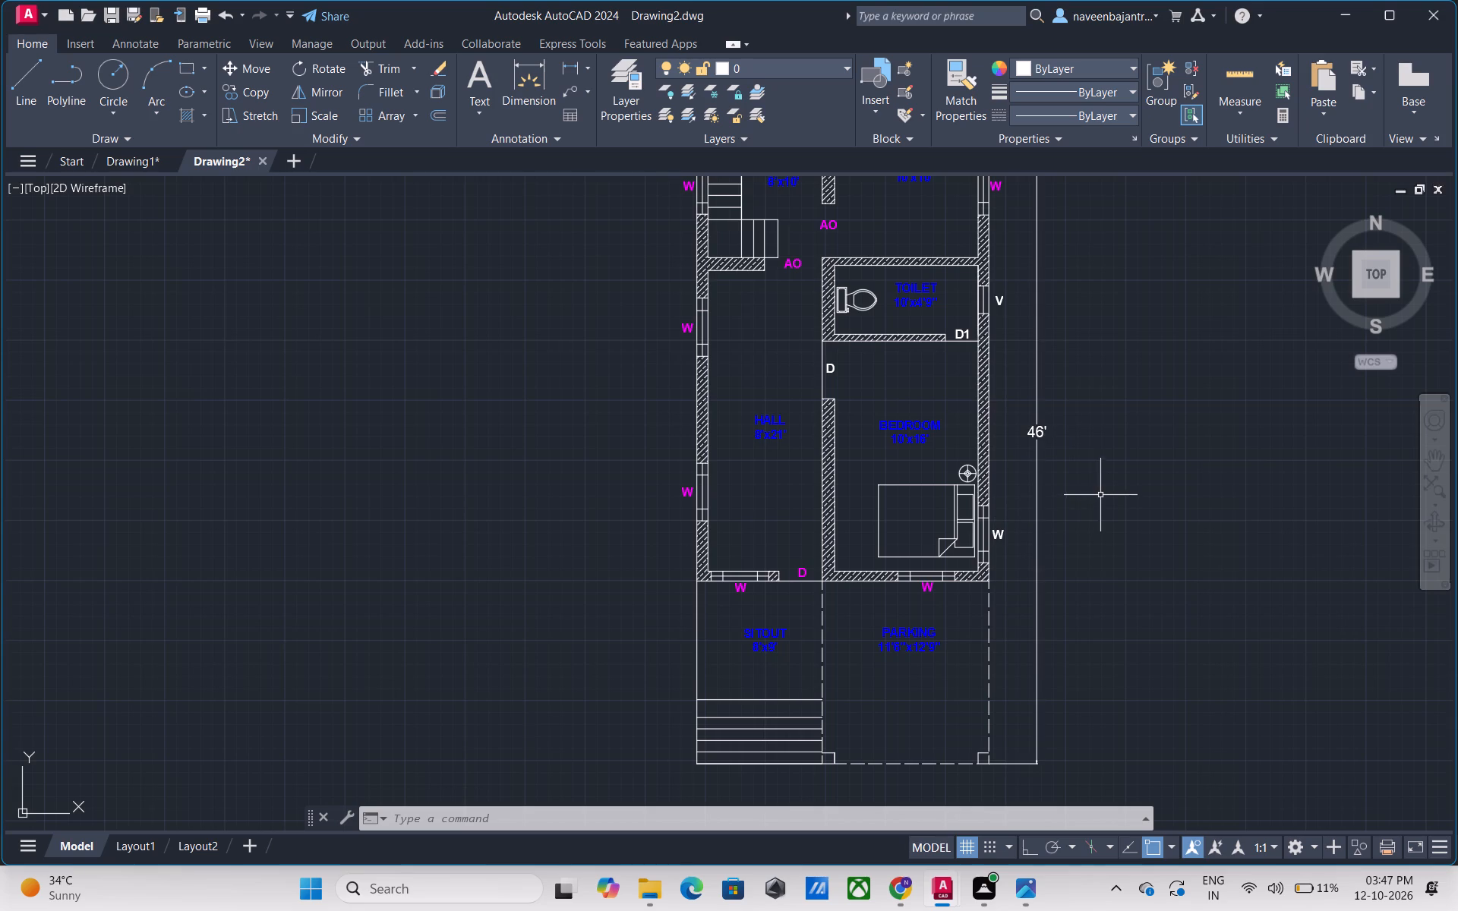
{"action": "double_click", "coordinate": [999, 531]}
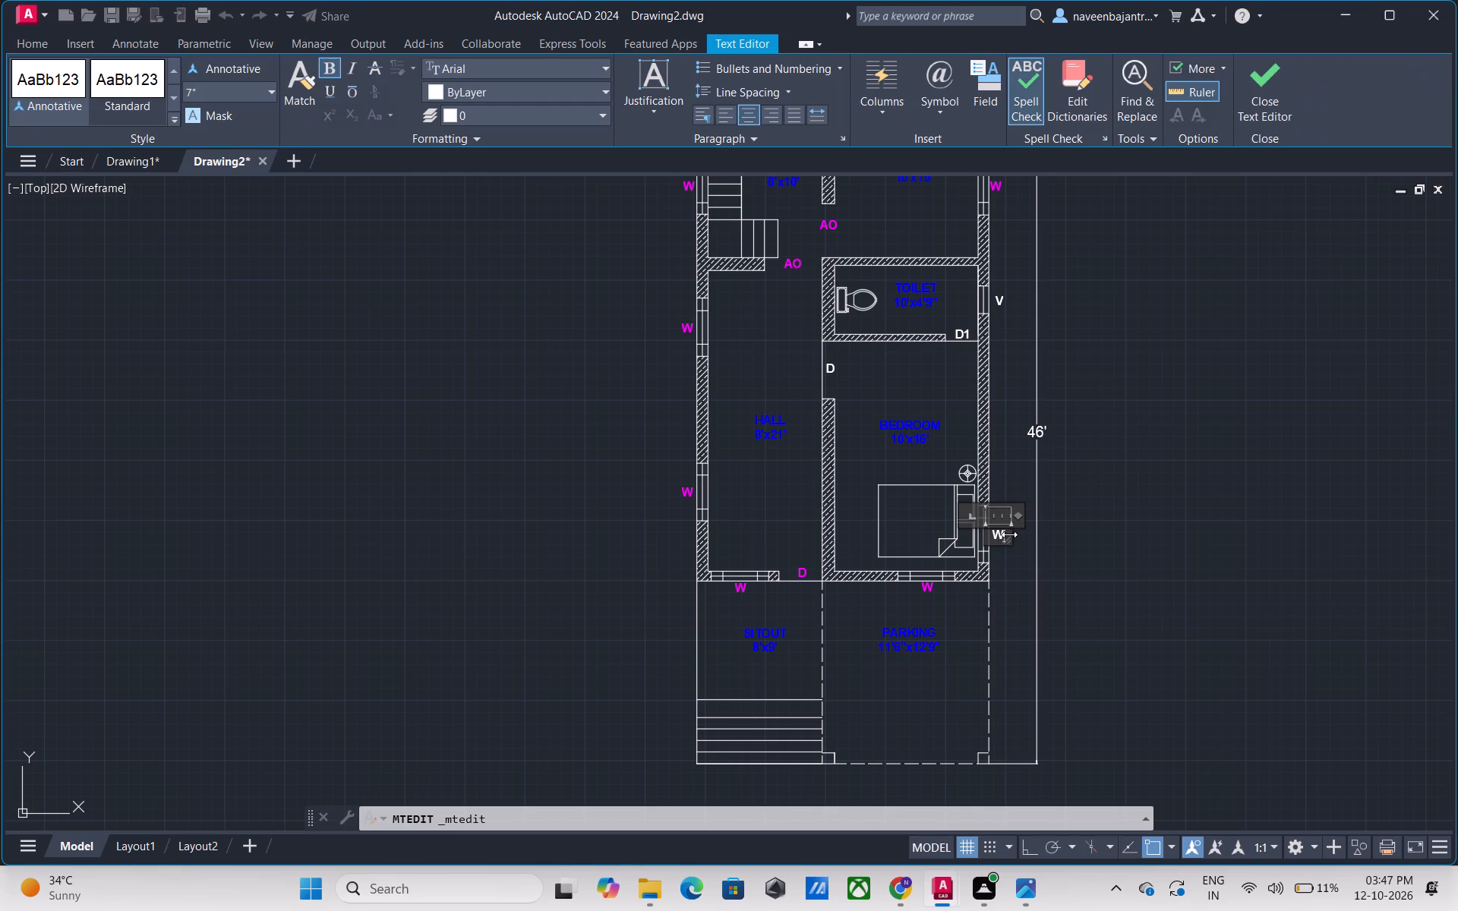
{"action": "scroll", "coordinate": [1002, 534], "scroll_direction": "up", "scroll_amount": 3}
{"action": "left_click_drag", "start_coordinate": [1002, 534], "coordinate": [953, 535]}
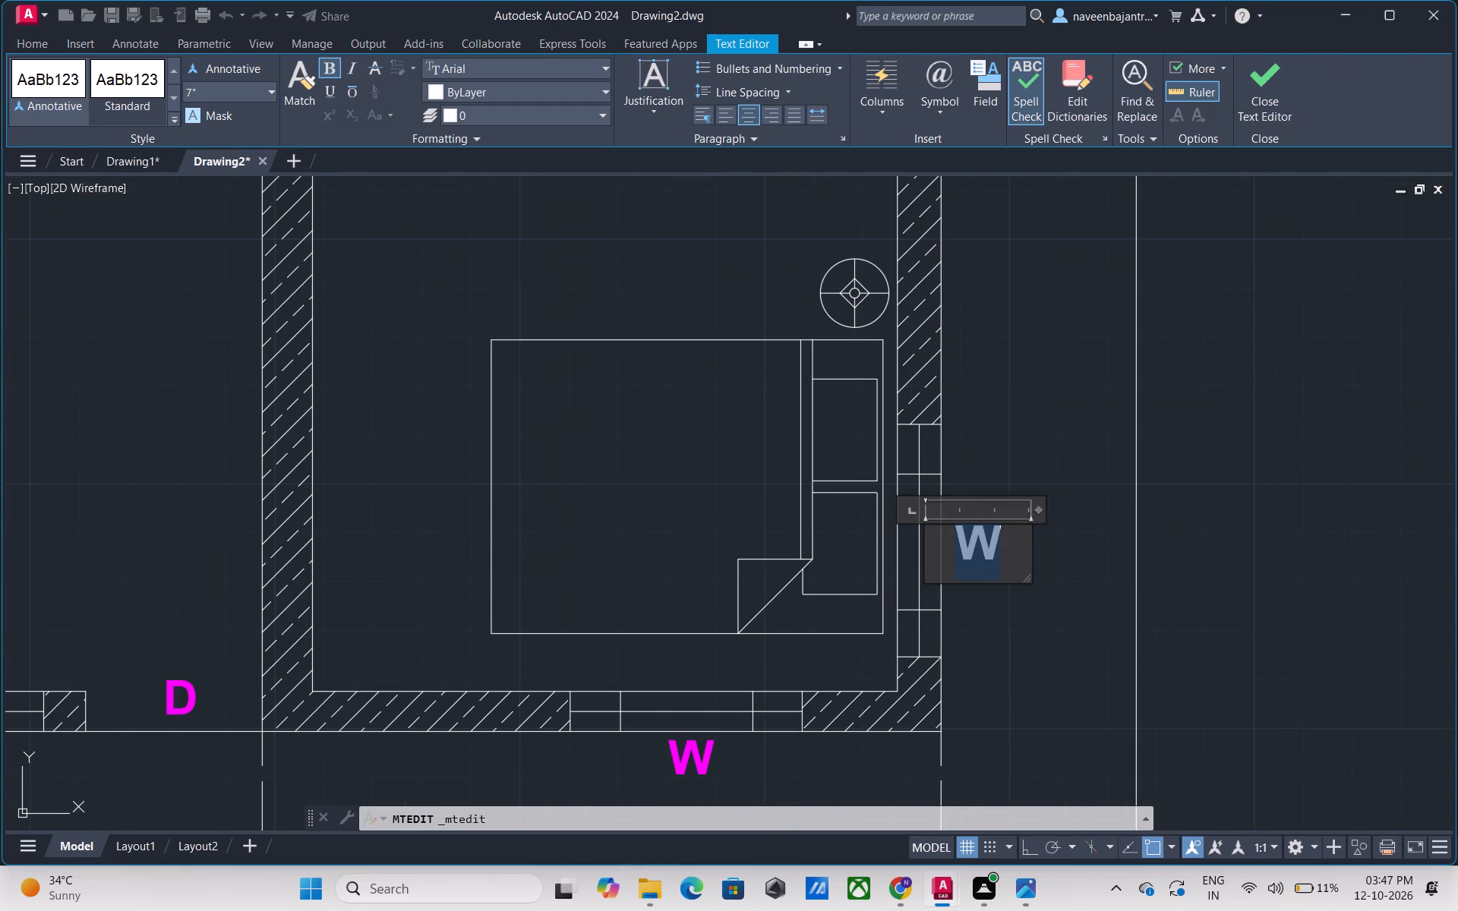
{"action": "left_click_drag", "start_coordinate": [953, 535], "coordinate": [951, 535]}
{"action": "left_click", "coordinate": [434, 92]}
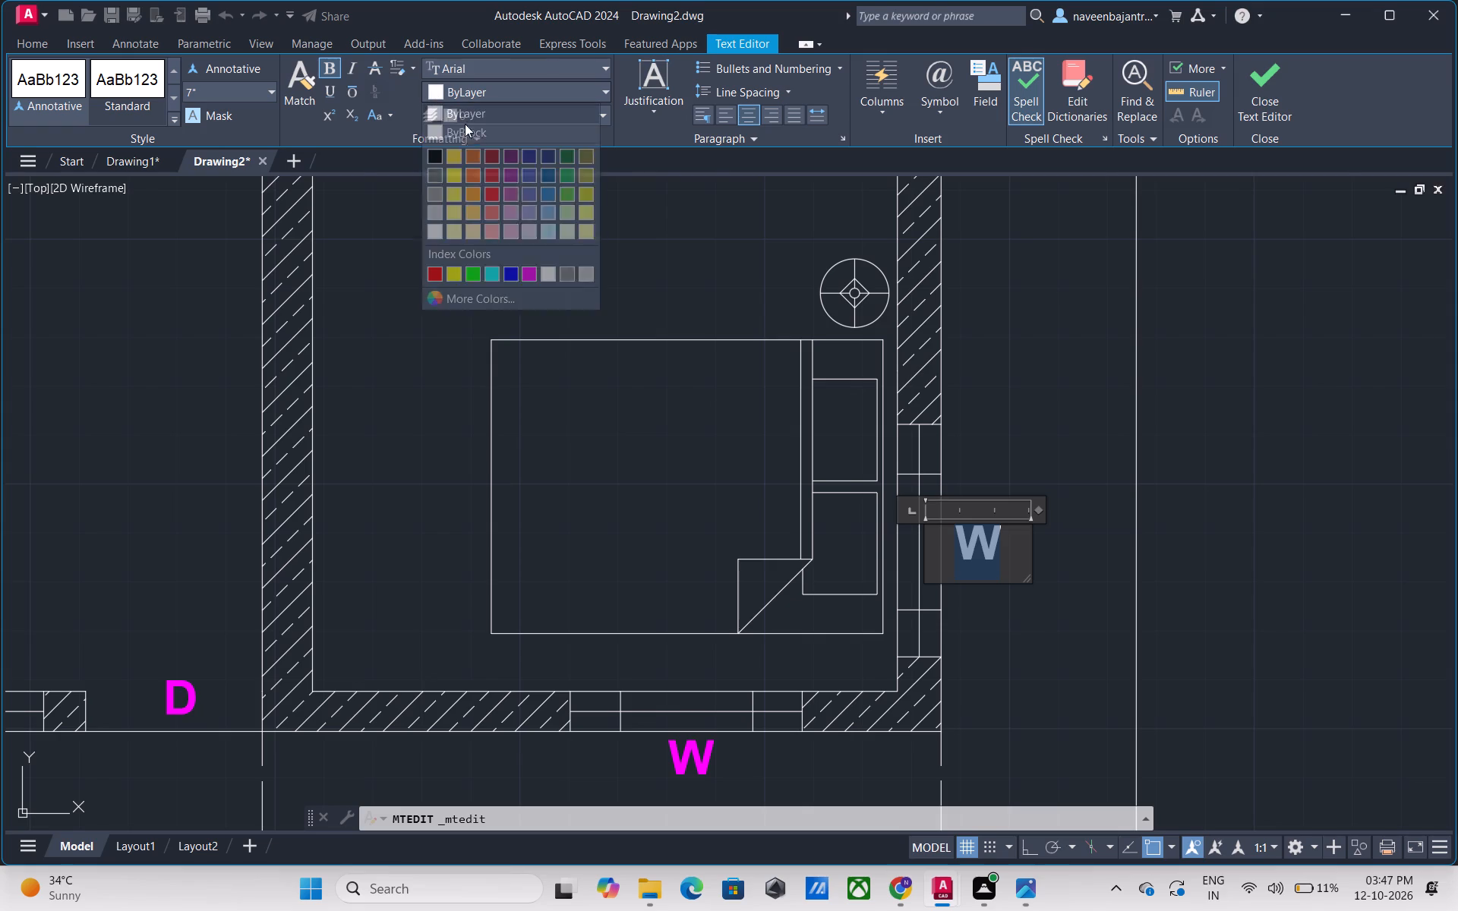
{"action": "left_click", "coordinate": [527, 270]}
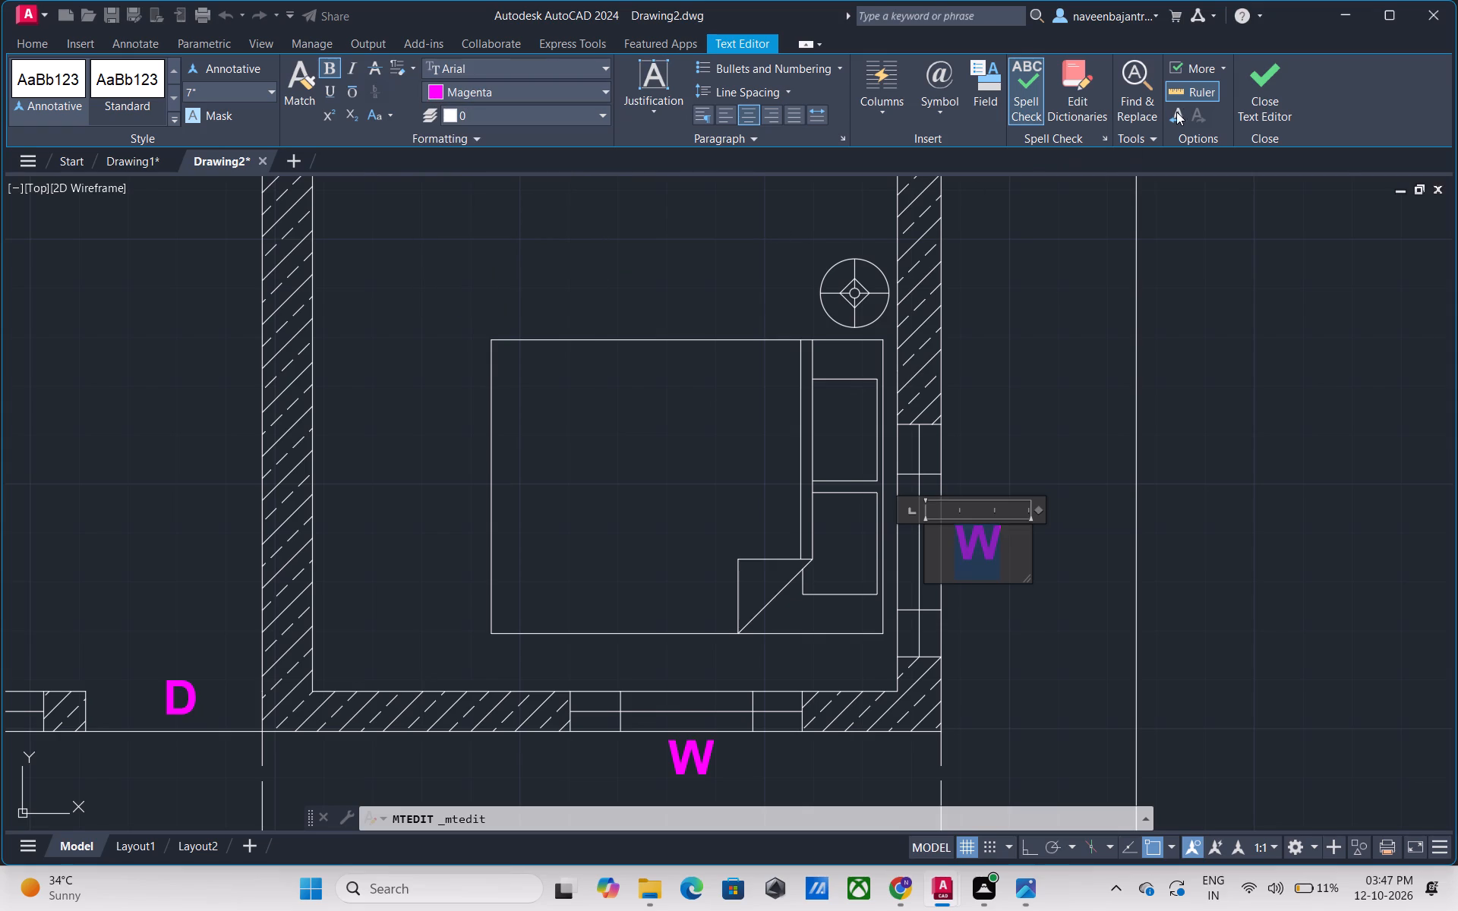
{"action": "left_click", "coordinate": [1244, 99]}
Recolour the V ventilator label beside the TOILET's right outer wall to Magenta and close the text editor.
{"action": "scroll", "coordinate": [1186, 369], "scroll_direction": "down", "scroll_amount": 2}
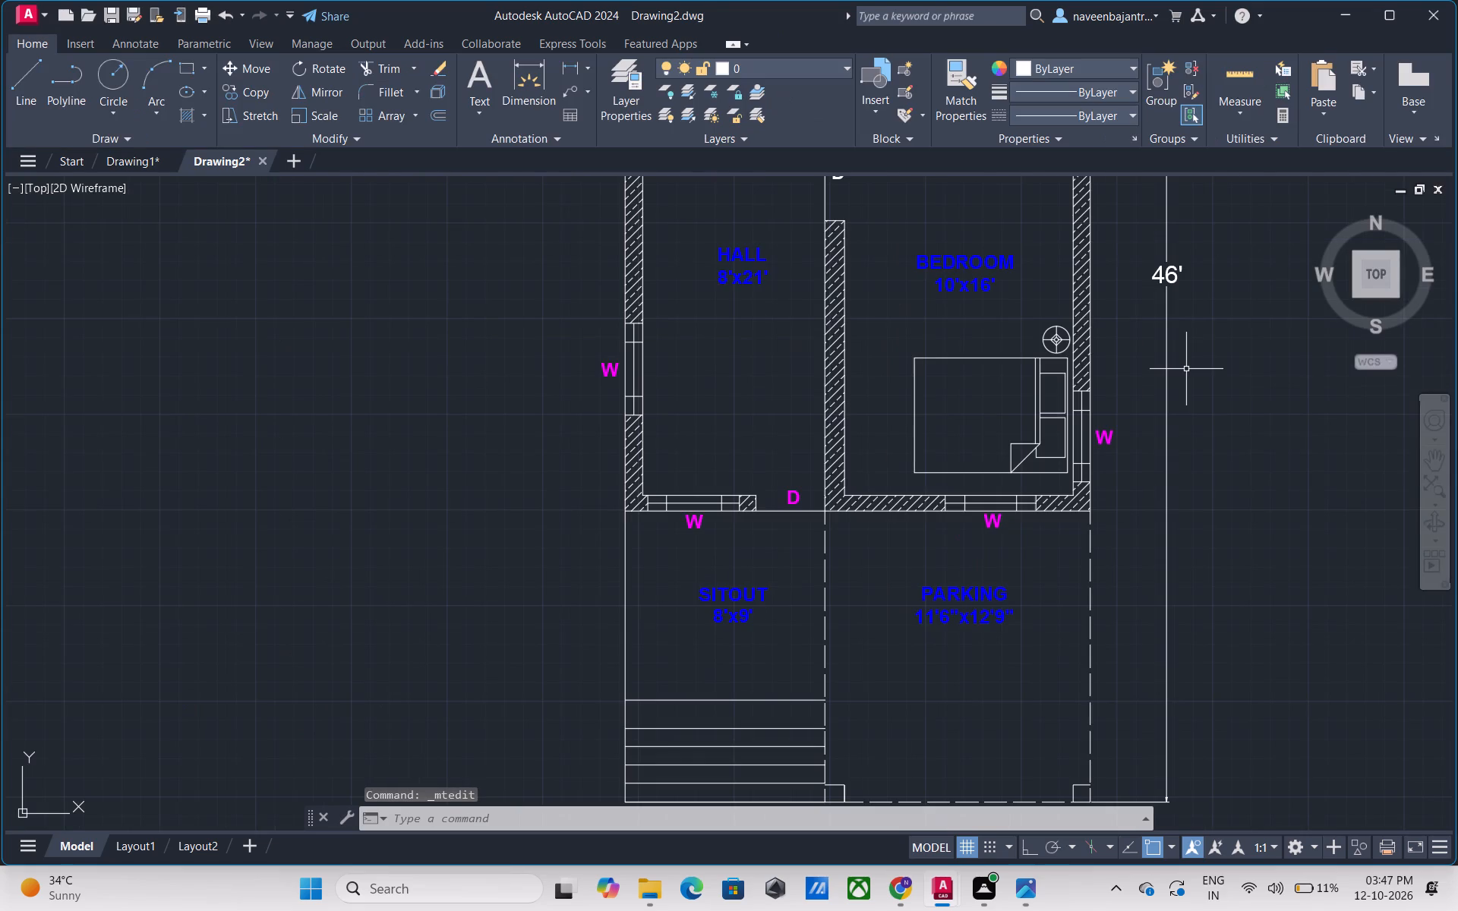
{"action": "middle_click_drag", "start_coordinate": [1195, 364], "coordinate": [1119, 577]}
{"action": "scroll", "coordinate": [1195, 364], "scroll_direction": "down", "scroll_amount": 1}
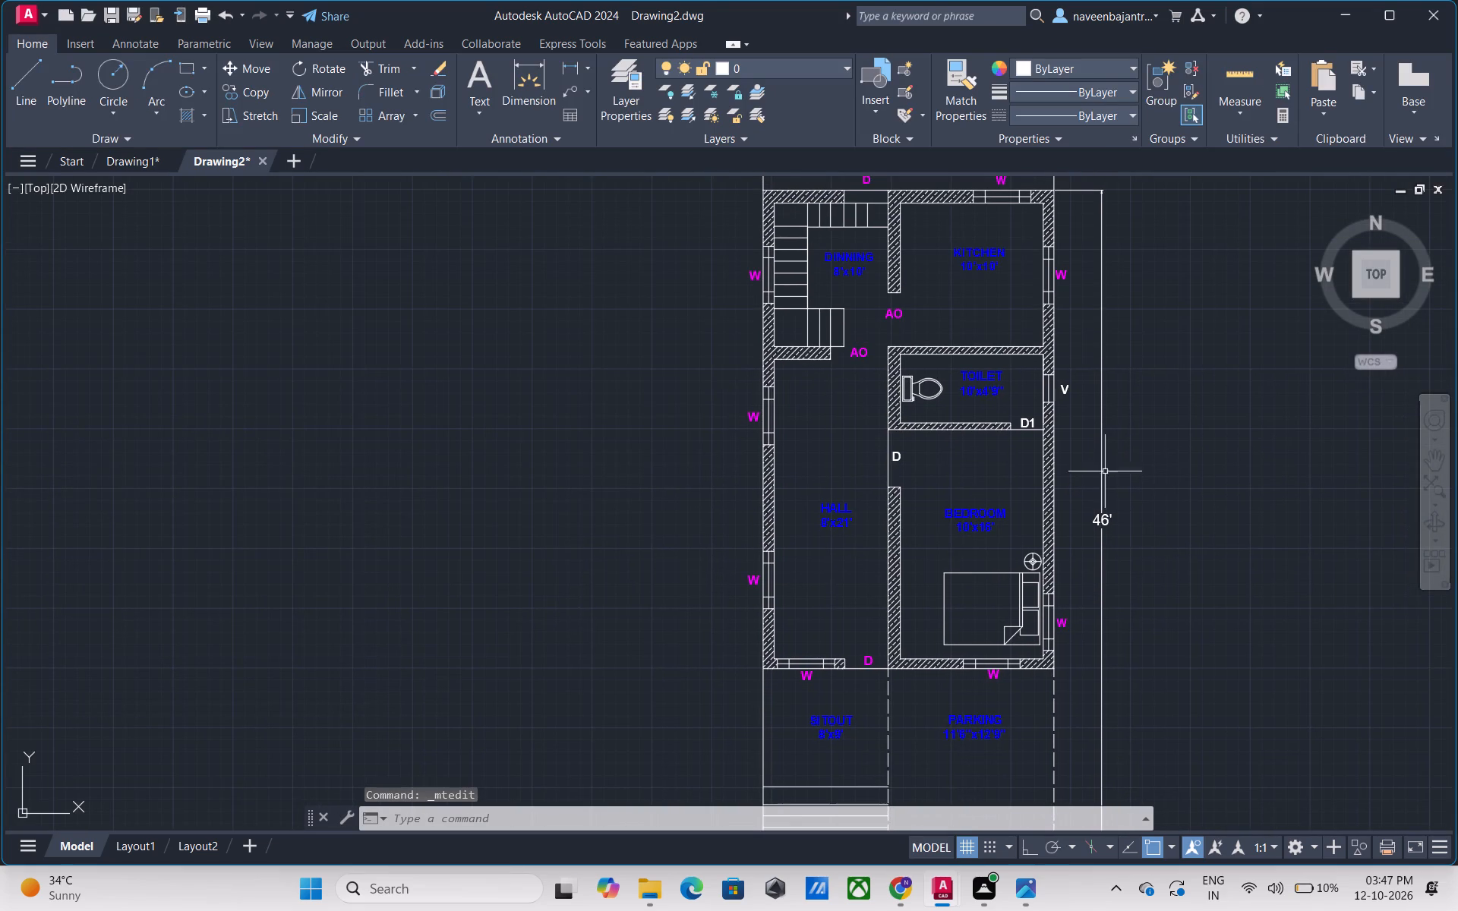
{"action": "middle_click_drag", "start_coordinate": [1071, 338], "coordinate": [1052, 374]}
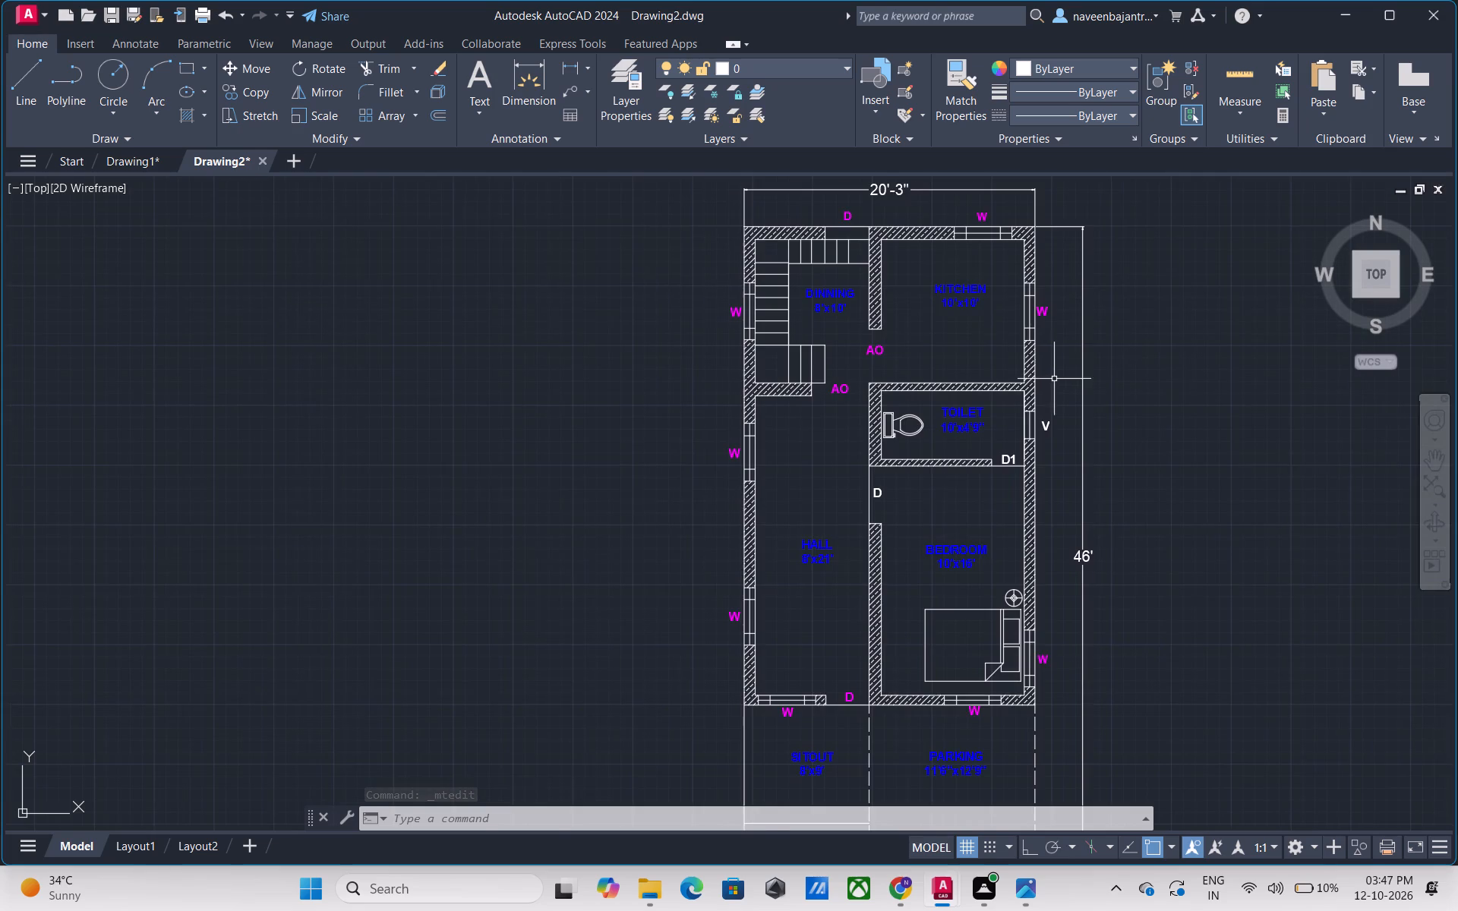
{"action": "scroll", "coordinate": [1054, 379], "scroll_direction": "up", "scroll_amount": 2}
{"action": "middle_click_drag", "start_coordinate": [1054, 410], "coordinate": [1055, 333]}
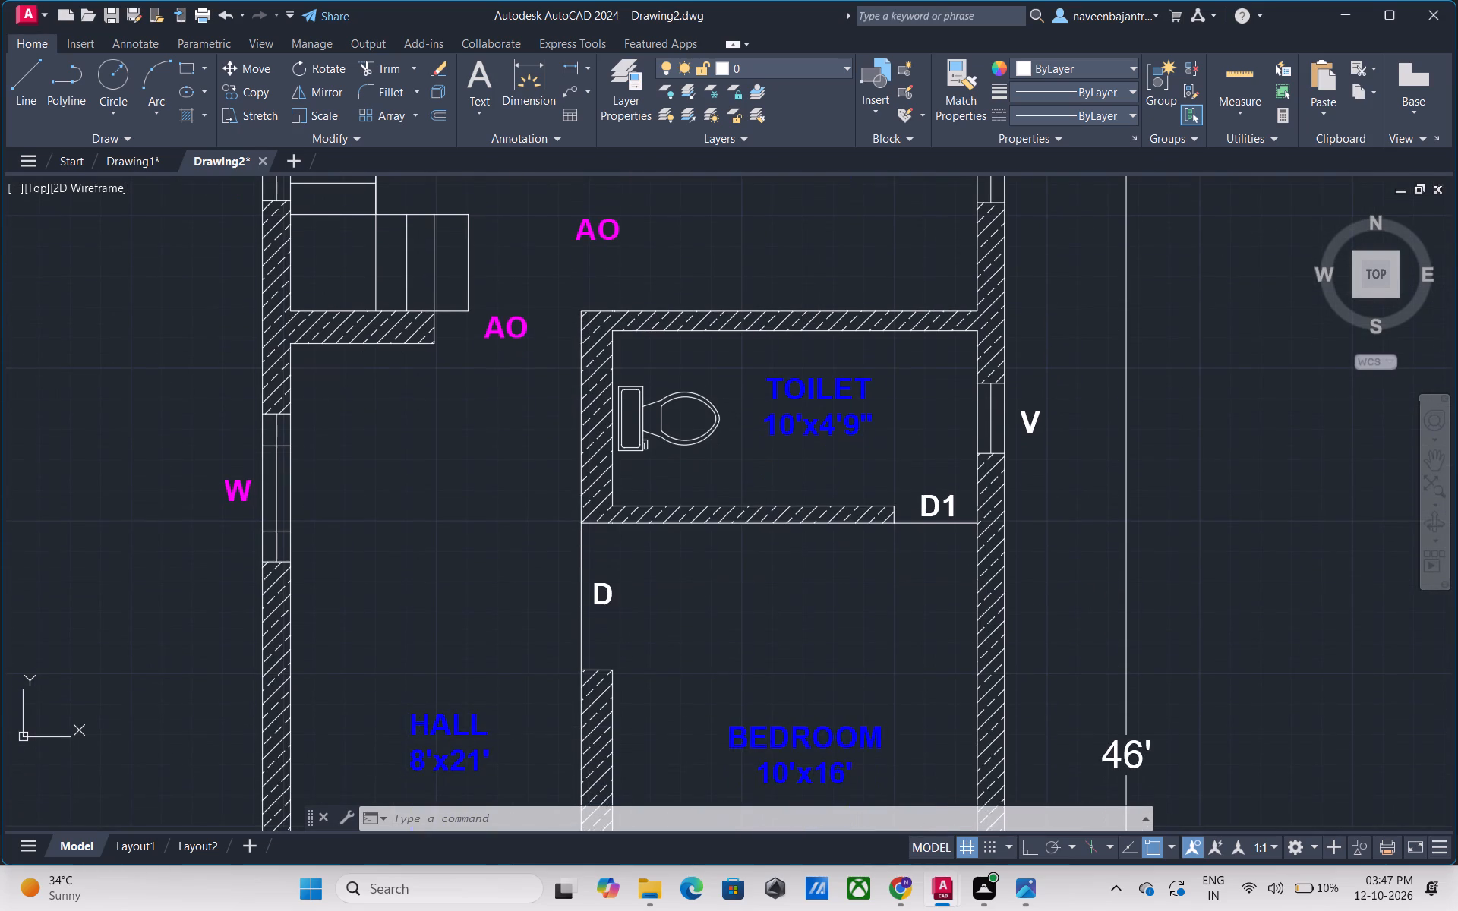
{"action": "scroll", "coordinate": [1055, 333], "scroll_direction": "up", "scroll_amount": 1}
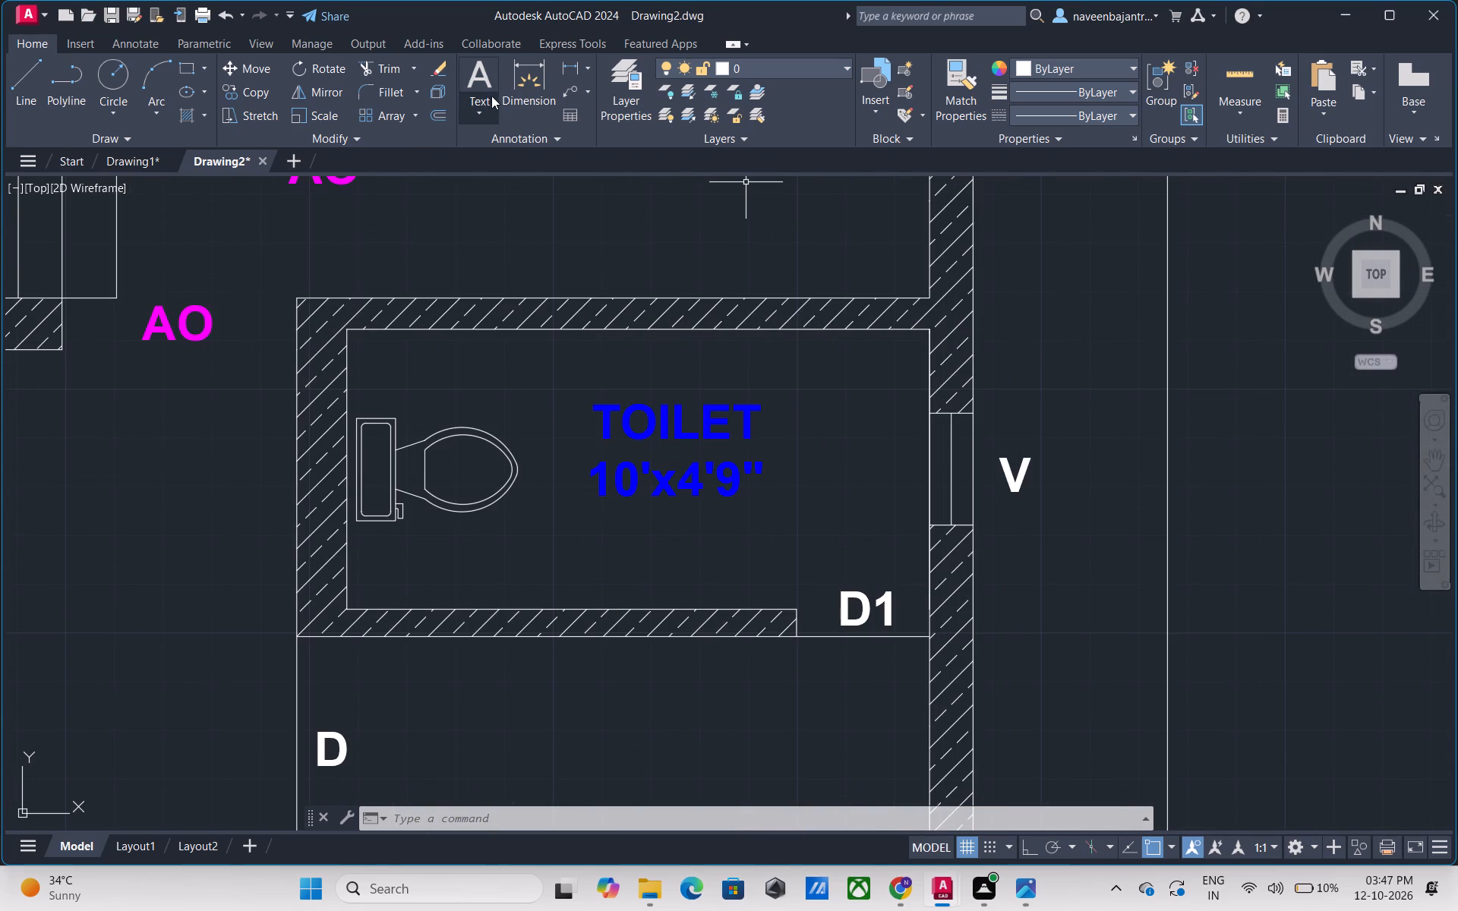
{"action": "left_click", "coordinate": [486, 77]}
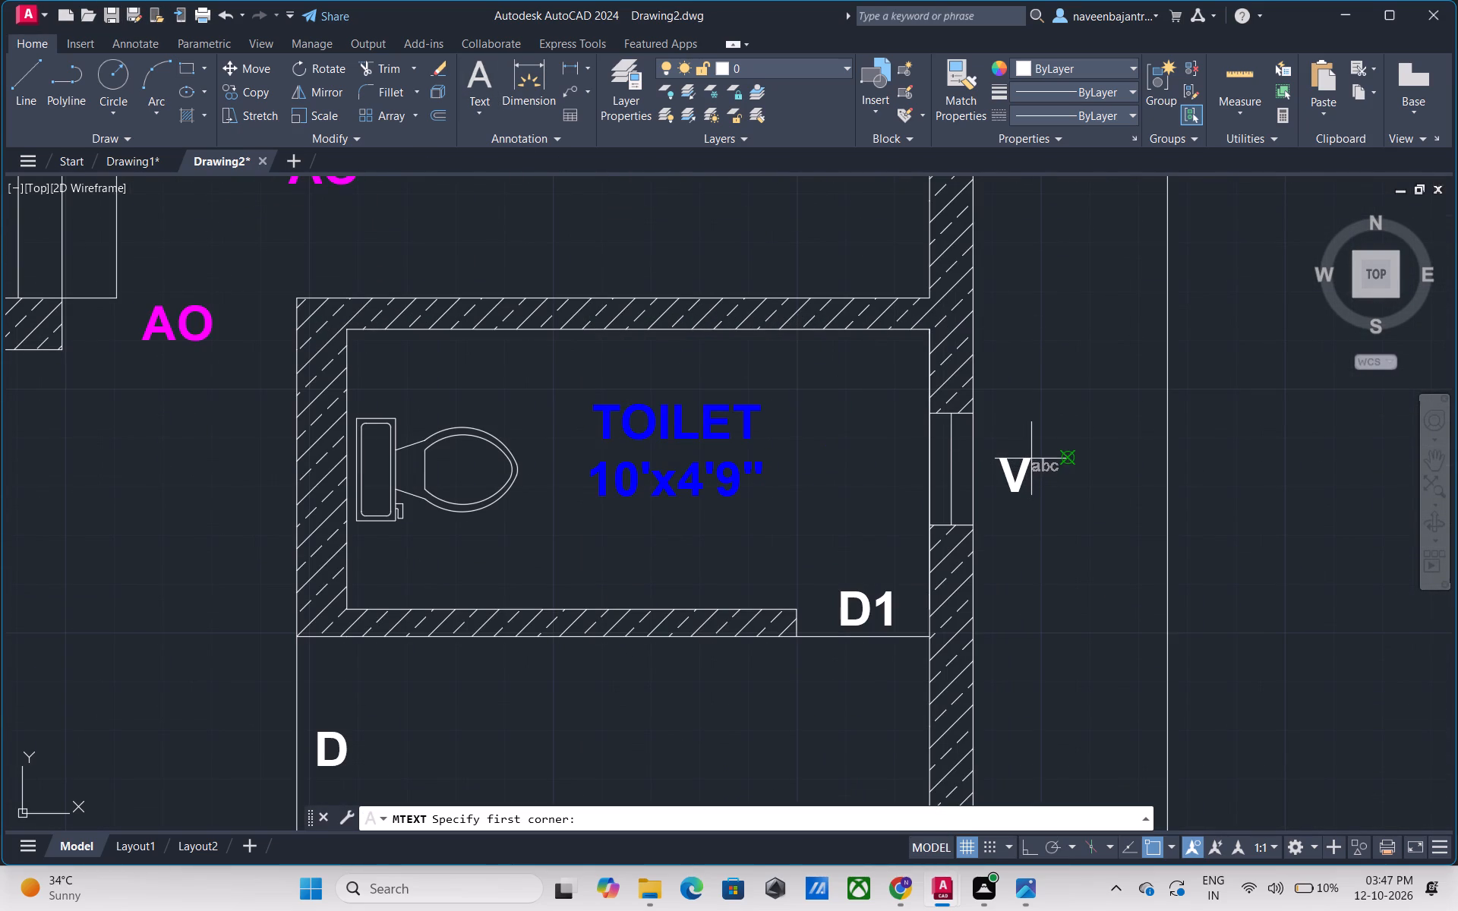
{"action": "key", "text": "Escape"}
{"action": "double_click", "coordinate": [1024, 468]}
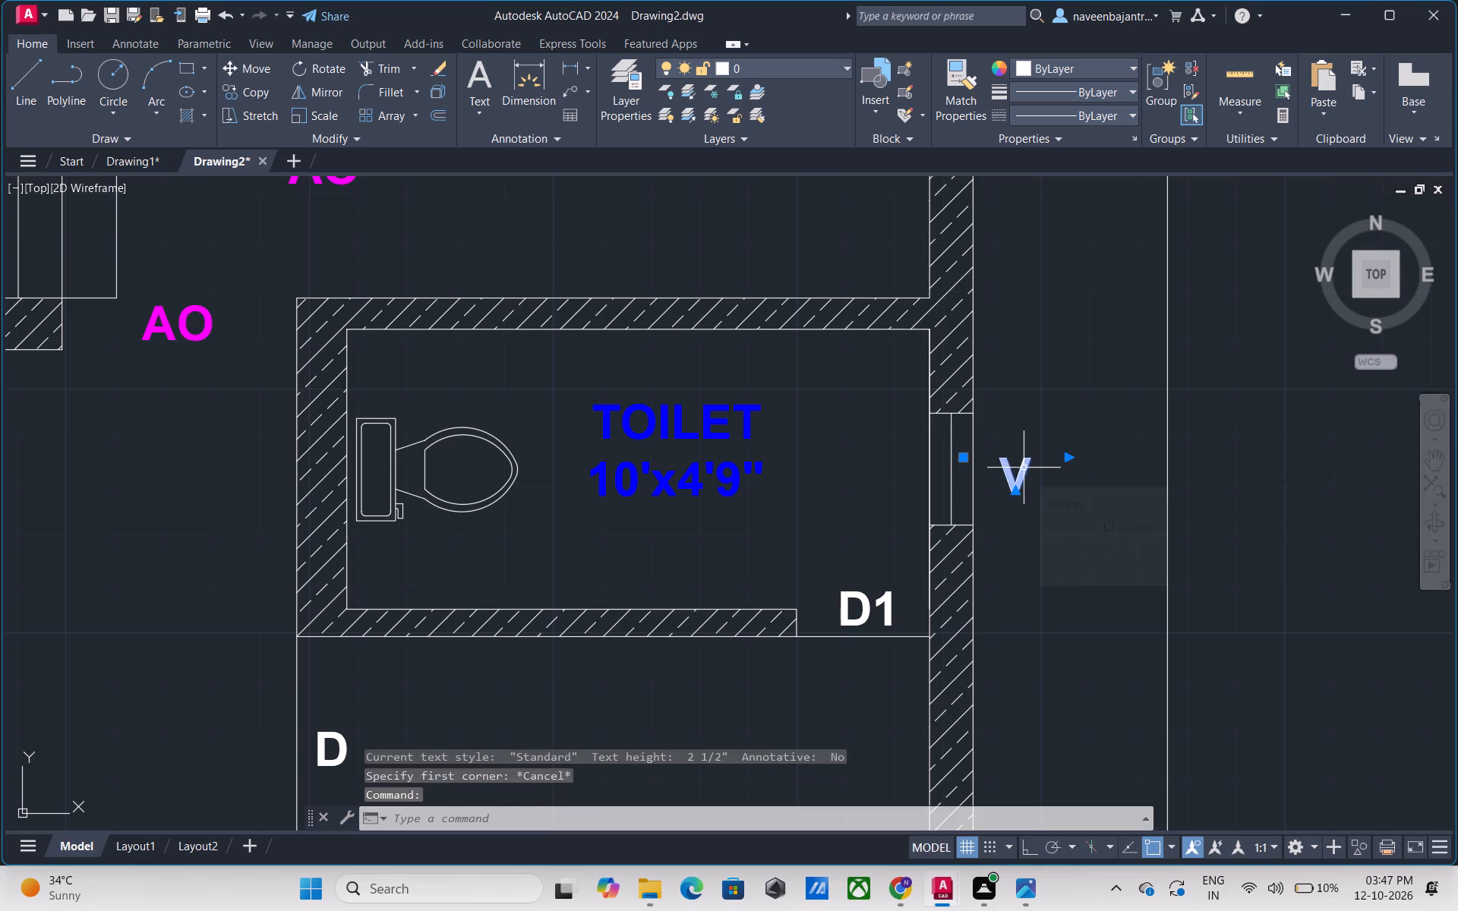
{"action": "left_click_drag", "start_coordinate": [1039, 469], "coordinate": [1007, 470]}
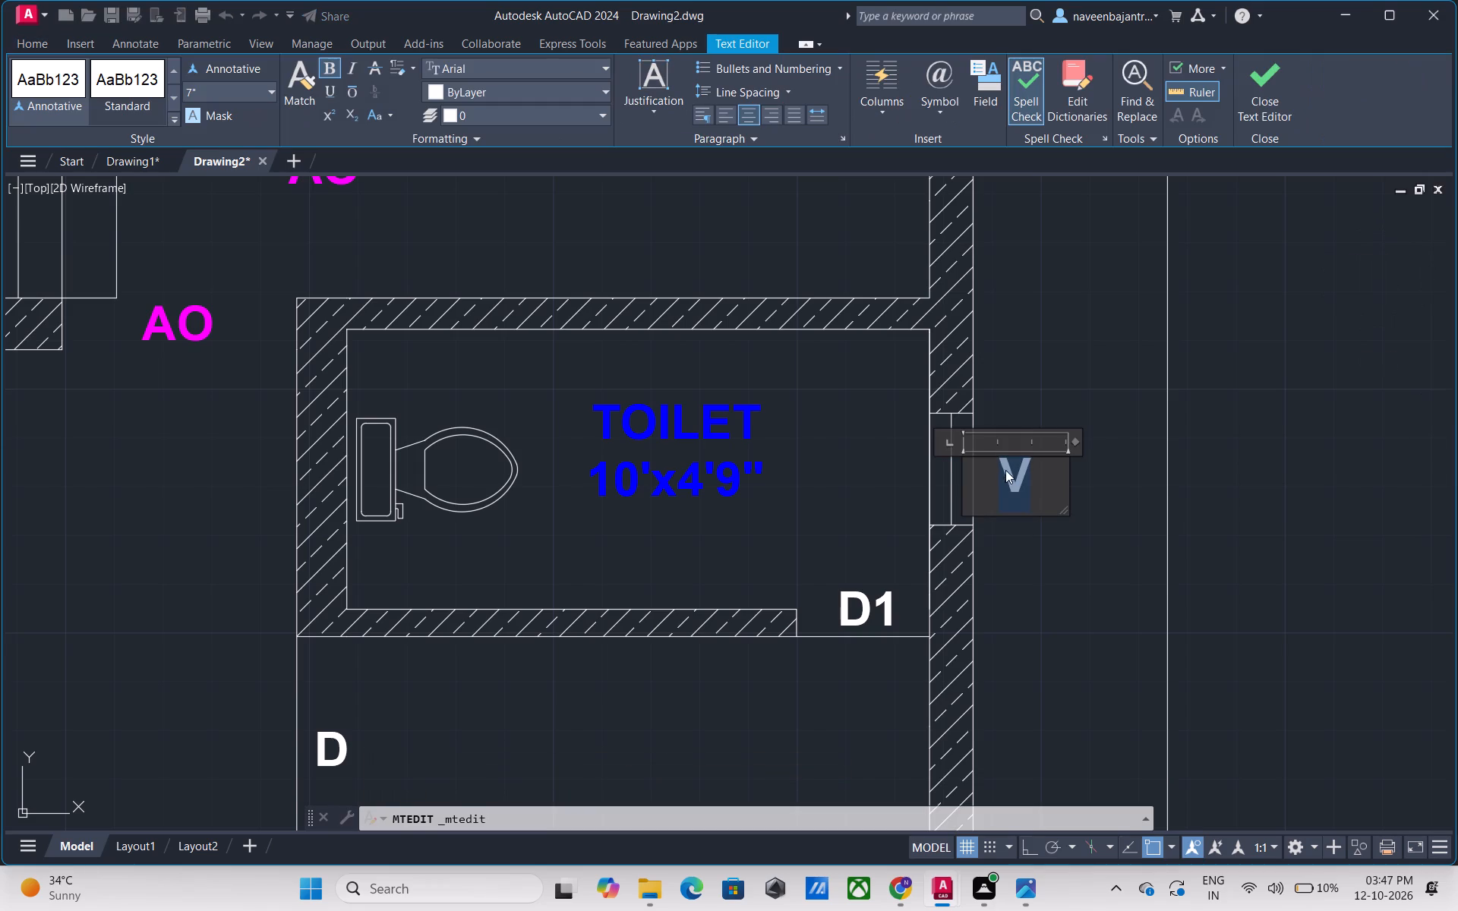
{"action": "left_click", "coordinate": [437, 90]}
{"action": "left_click", "coordinate": [529, 267]}
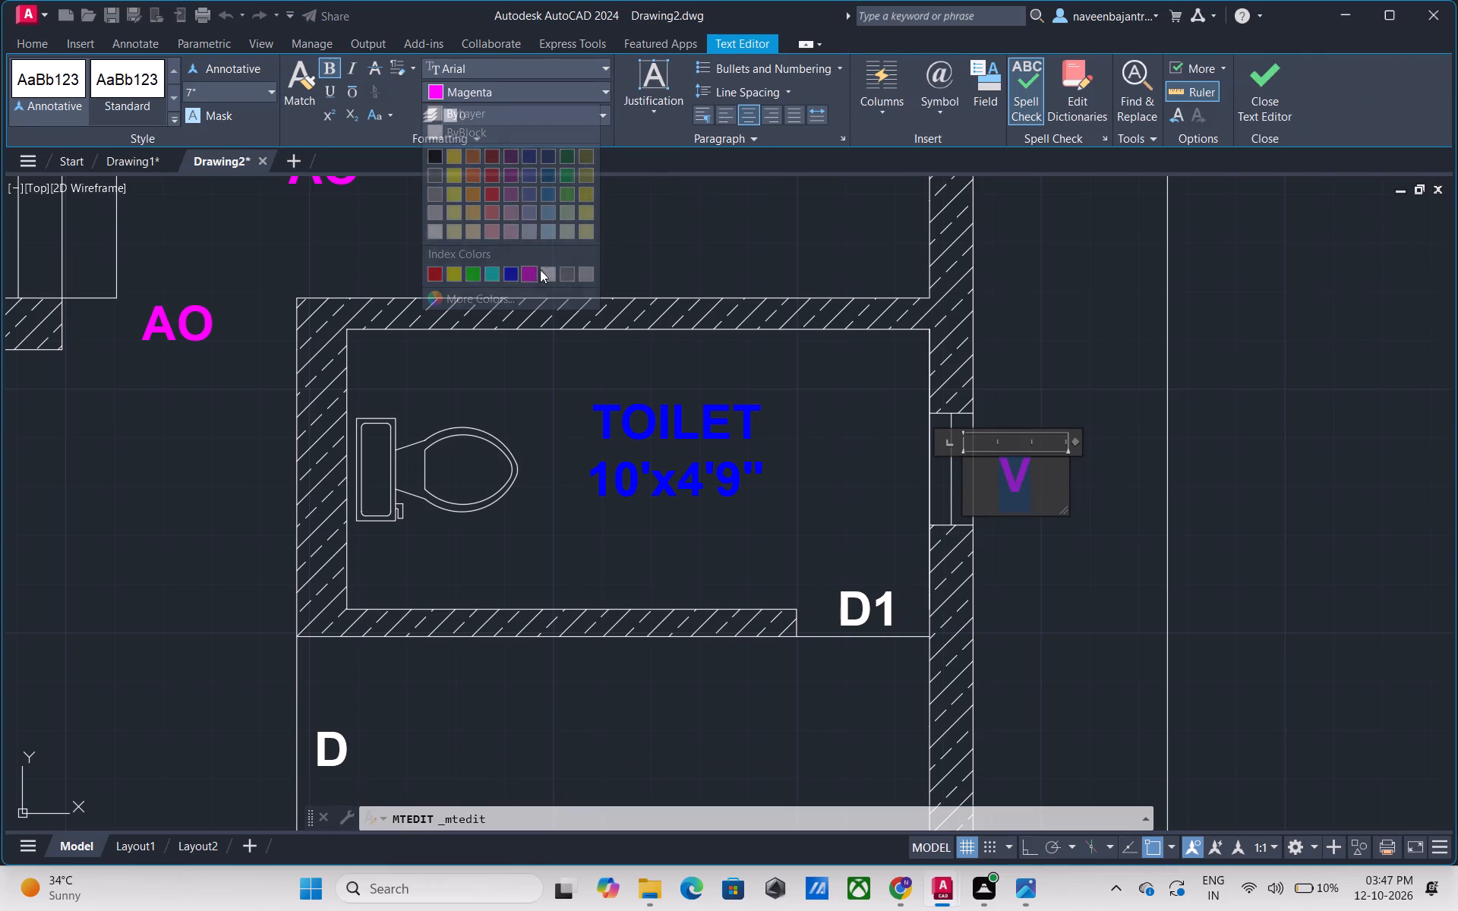
{"action": "left_click", "coordinate": [1248, 113]}
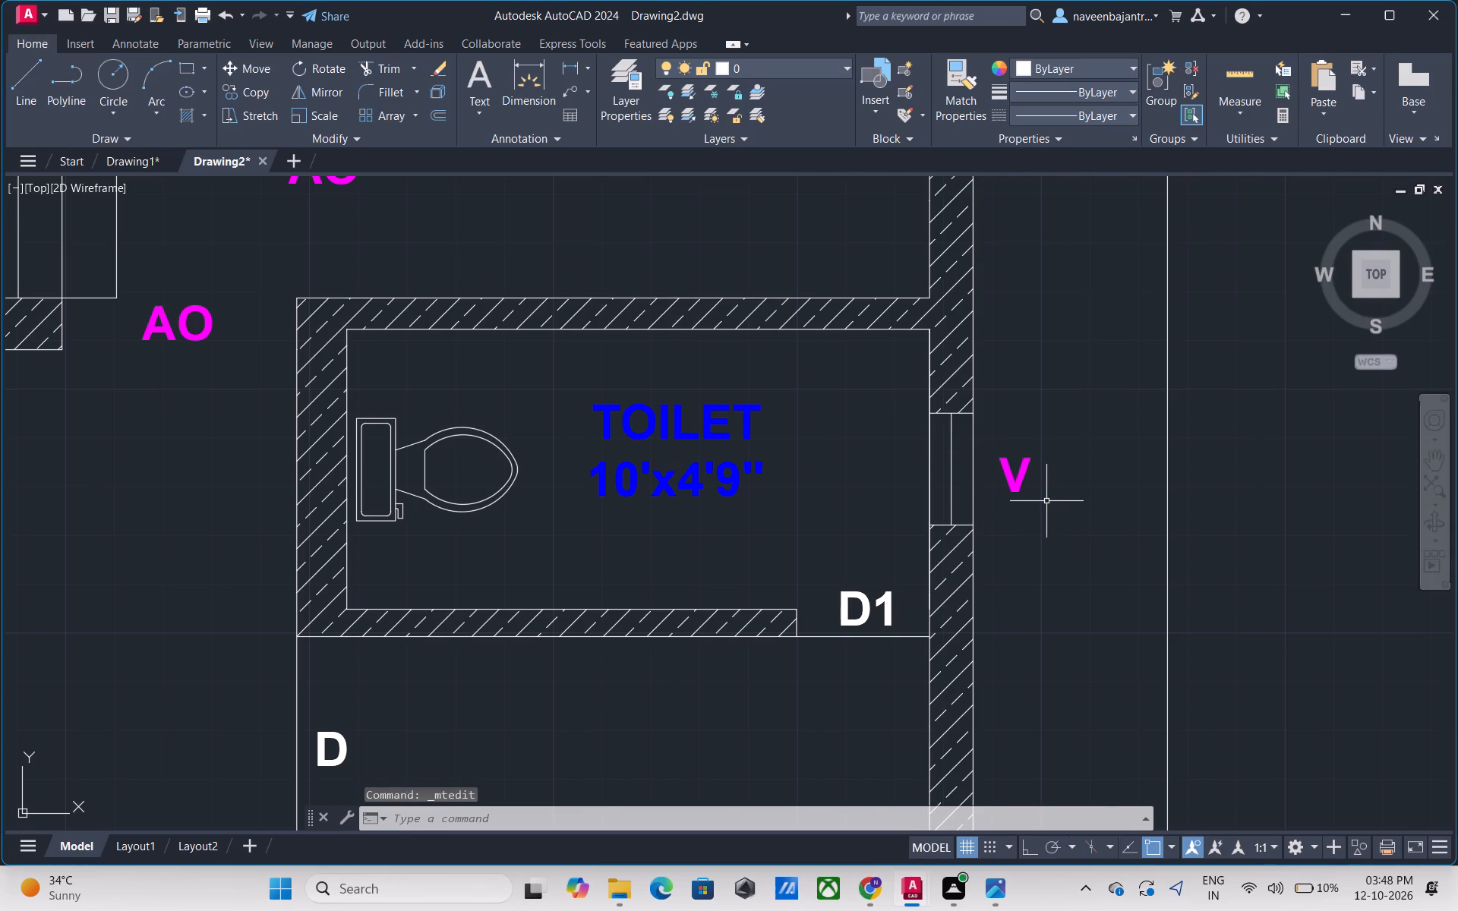
Recolour the D1 label of the door between the TOILET and the BEDROOM to Magenta and close the text editor.
{"action": "scroll", "coordinate": [1046, 501], "scroll_direction": "down", "scroll_amount": 2}
{"action": "middle_click_drag", "start_coordinate": [1046, 503], "coordinate": [1071, 436]}
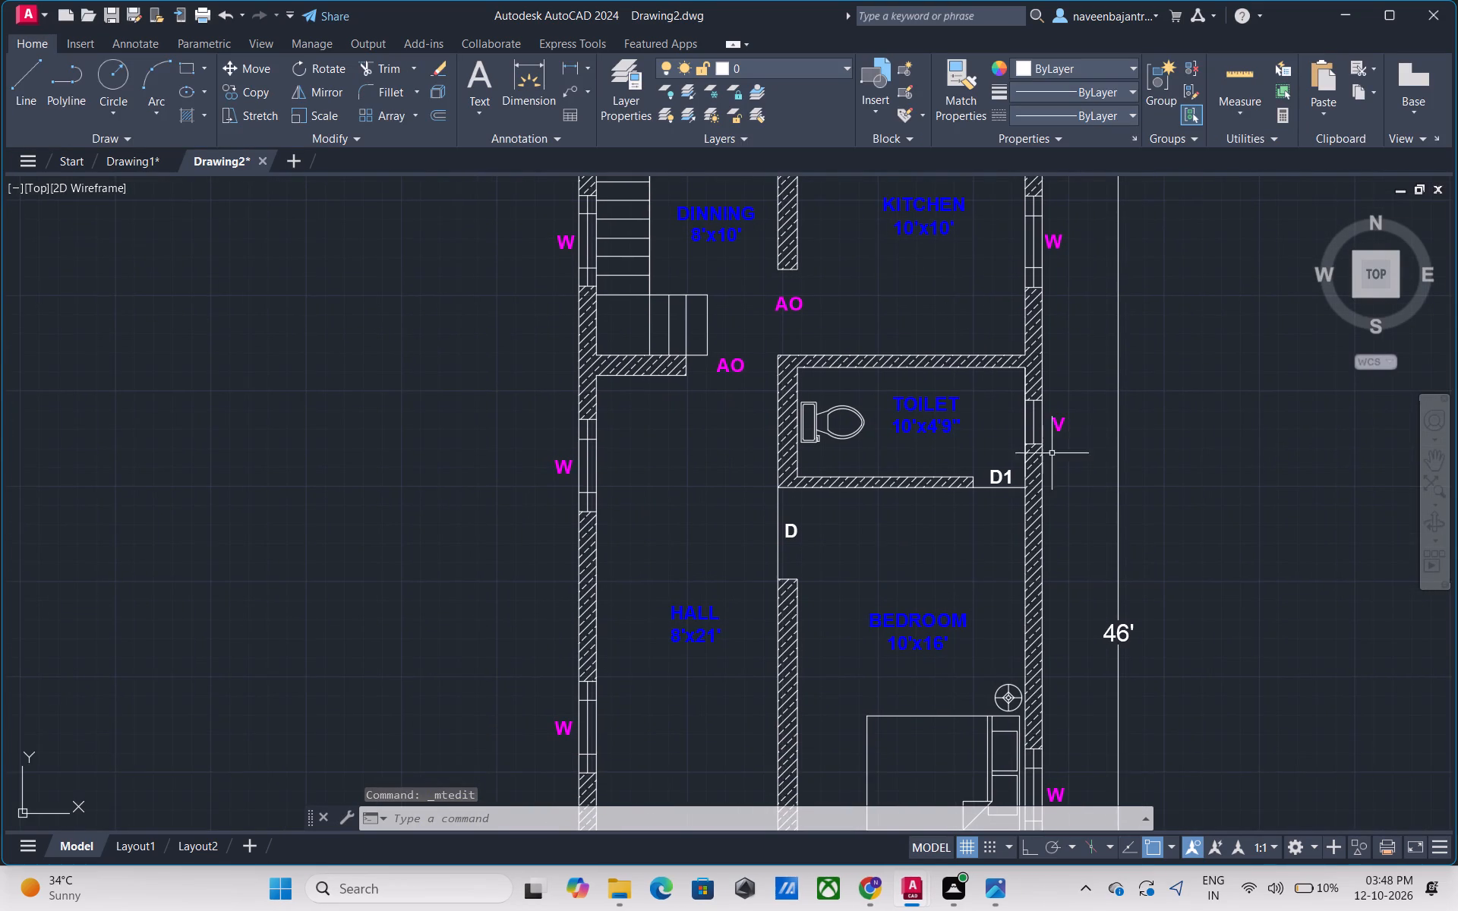
{"action": "scroll", "coordinate": [1029, 474], "scroll_direction": "up", "scroll_amount": 2}
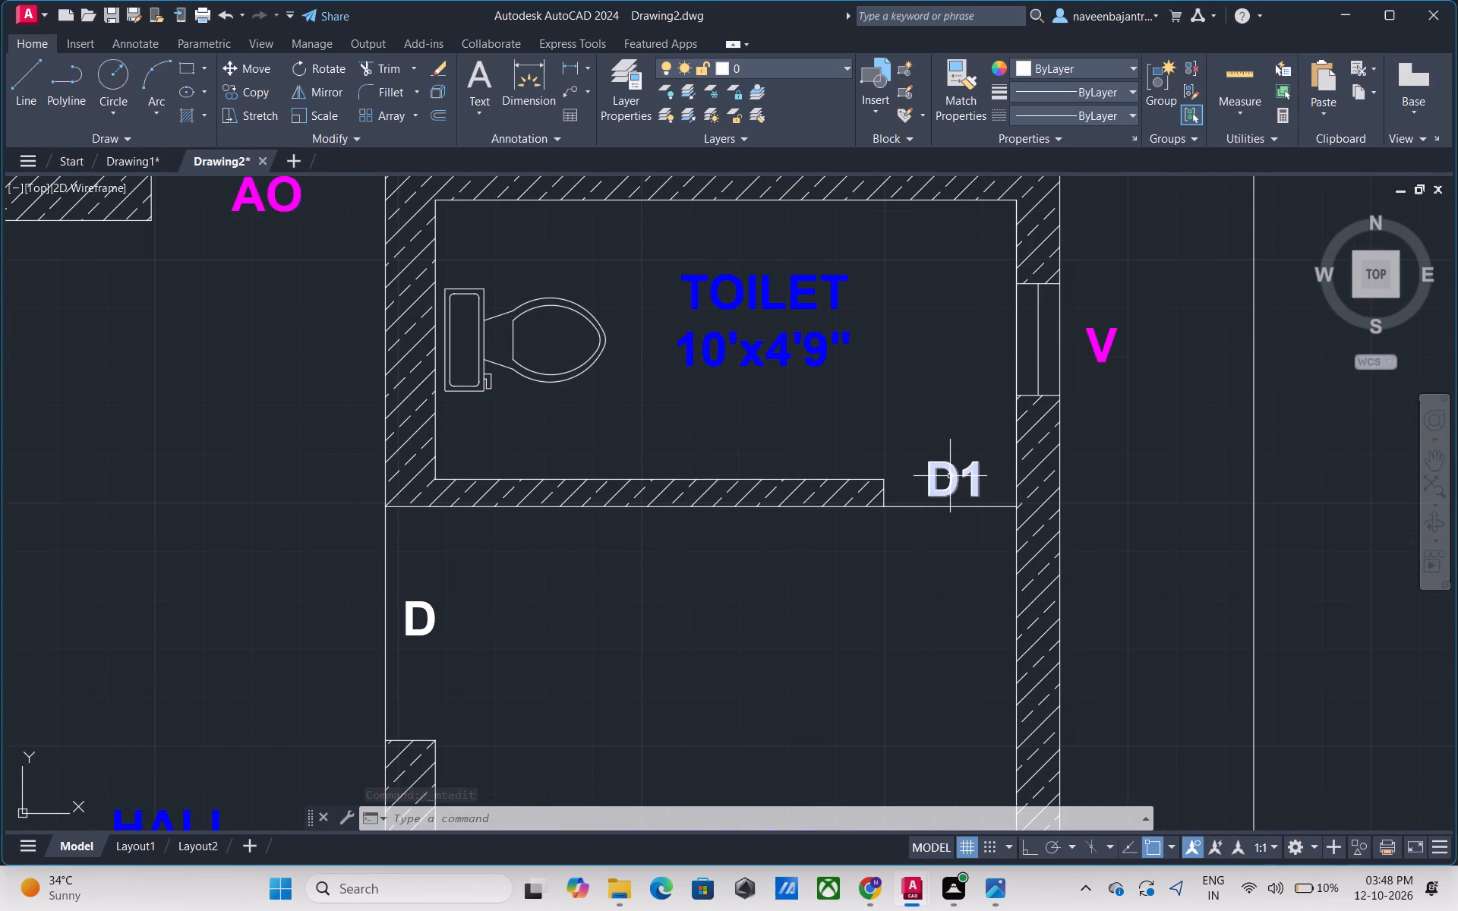
{"action": "double_click", "coordinate": [950, 476]}
{"action": "left_click_drag", "start_coordinate": [988, 471], "coordinate": [917, 474]}
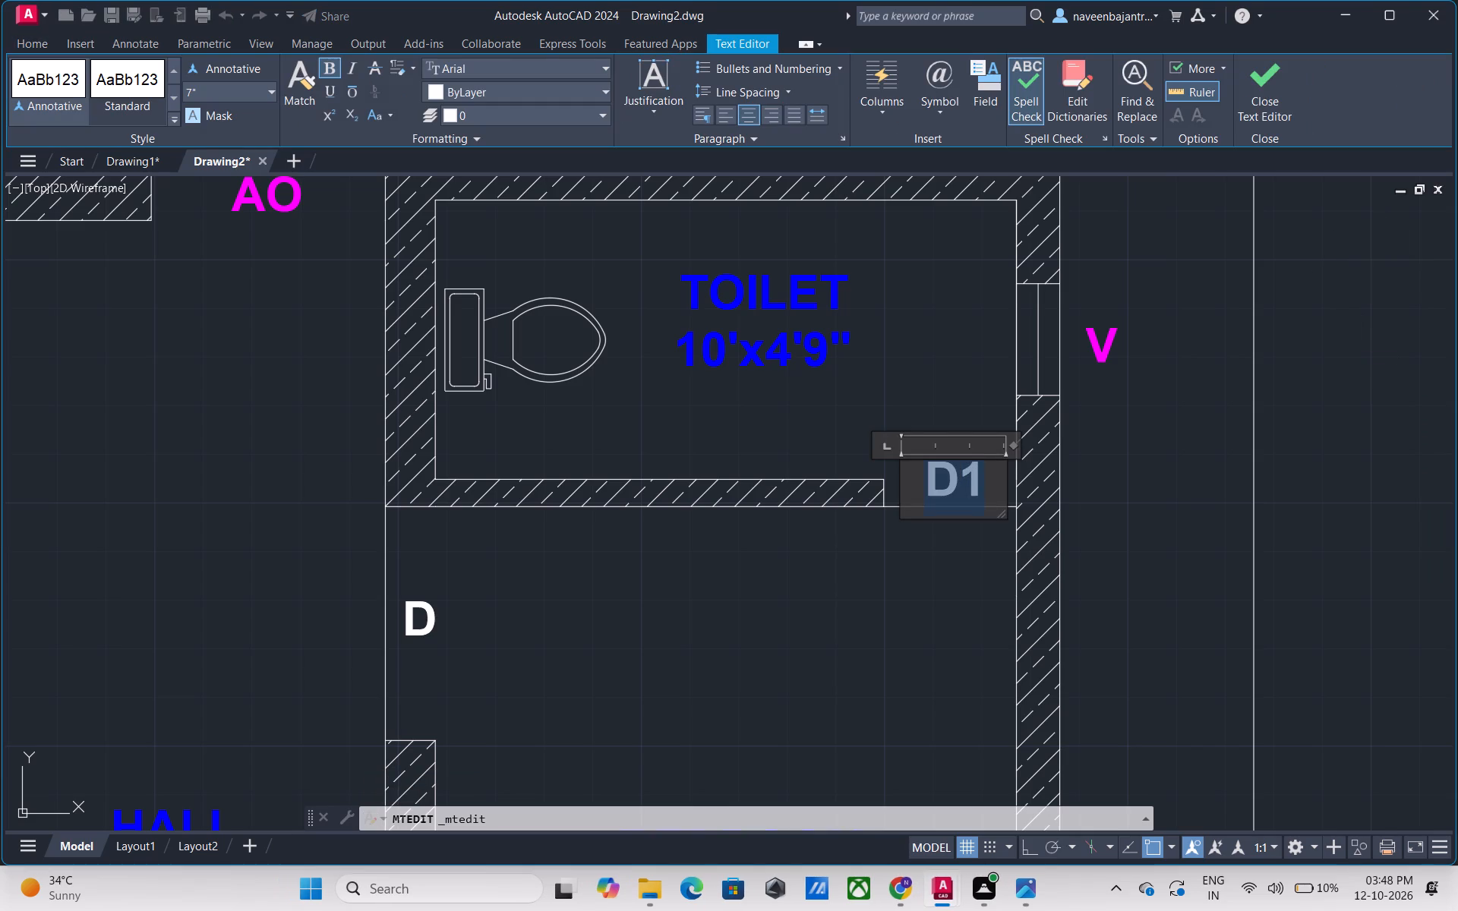
{"action": "left_click_drag", "start_coordinate": [917, 474], "coordinate": [914, 474]}
{"action": "left_click", "coordinate": [437, 90]}
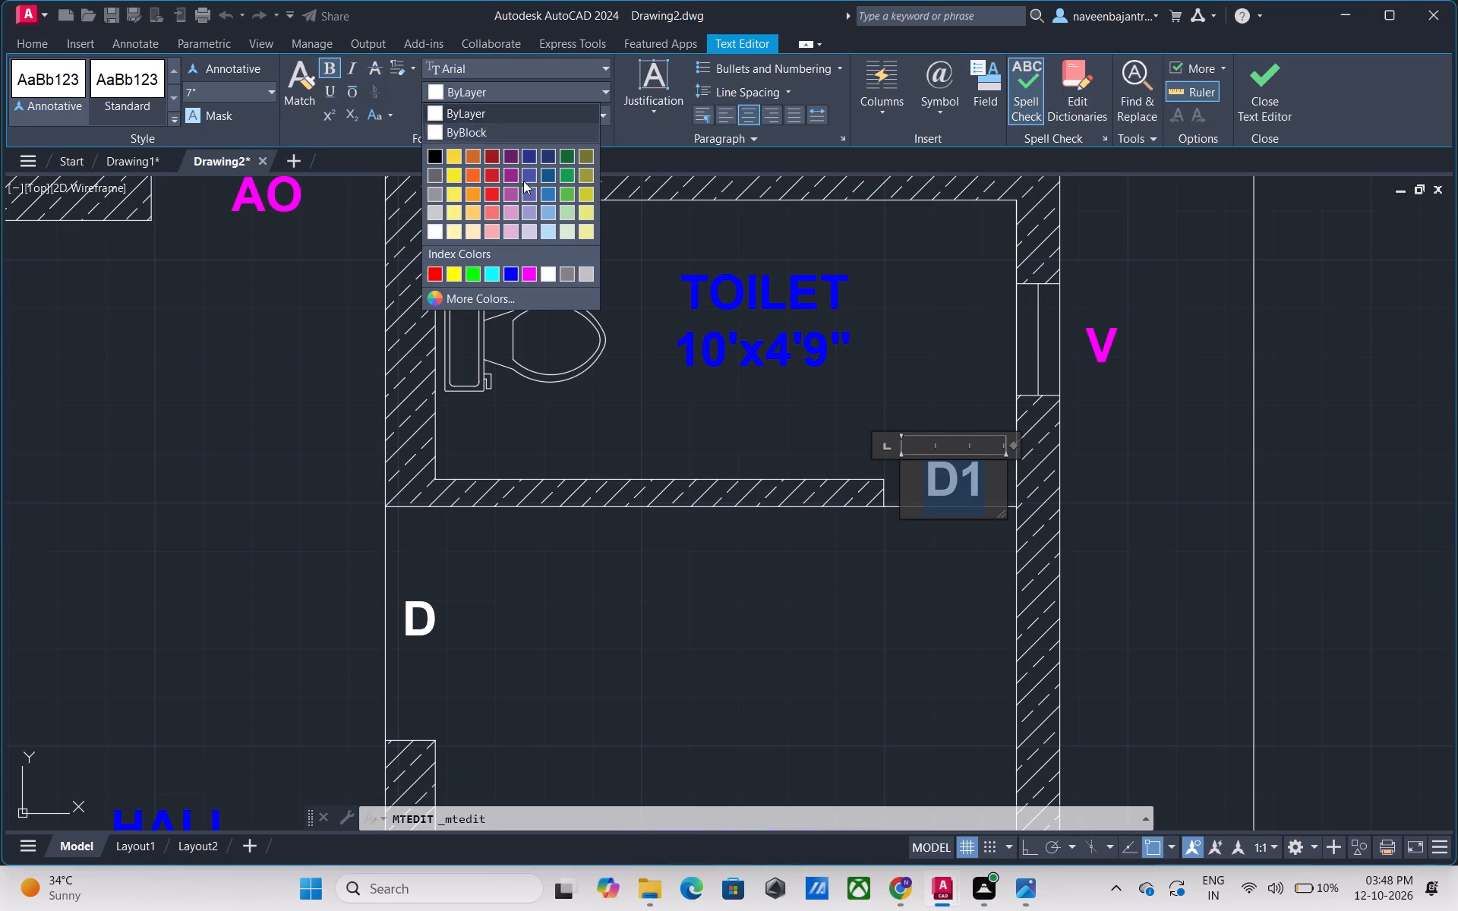
{"action": "left_click", "coordinate": [531, 270]}
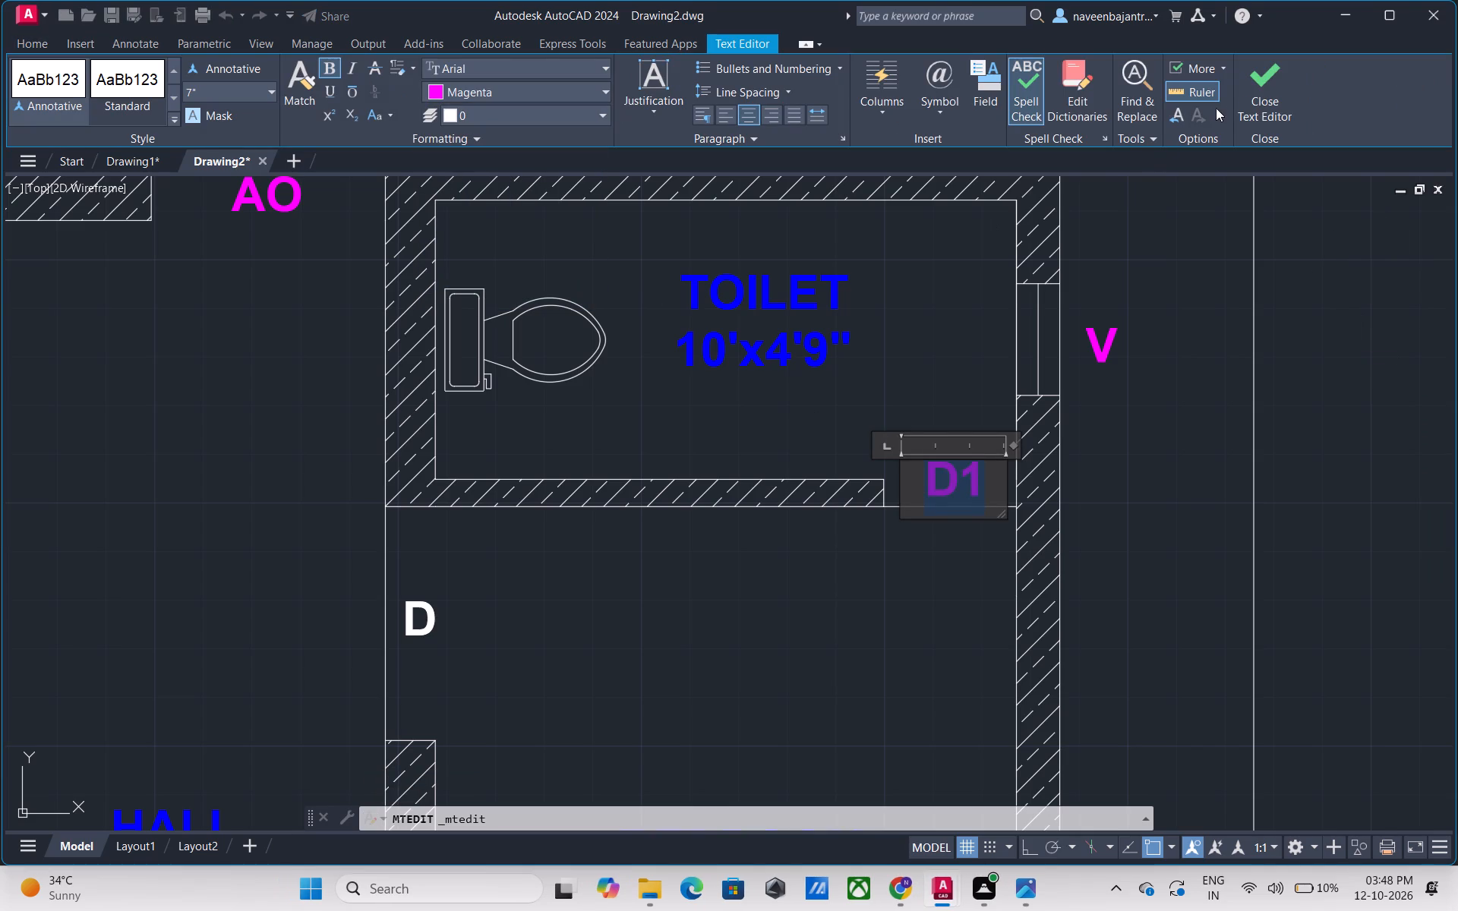
{"action": "left_click", "coordinate": [1257, 98]}
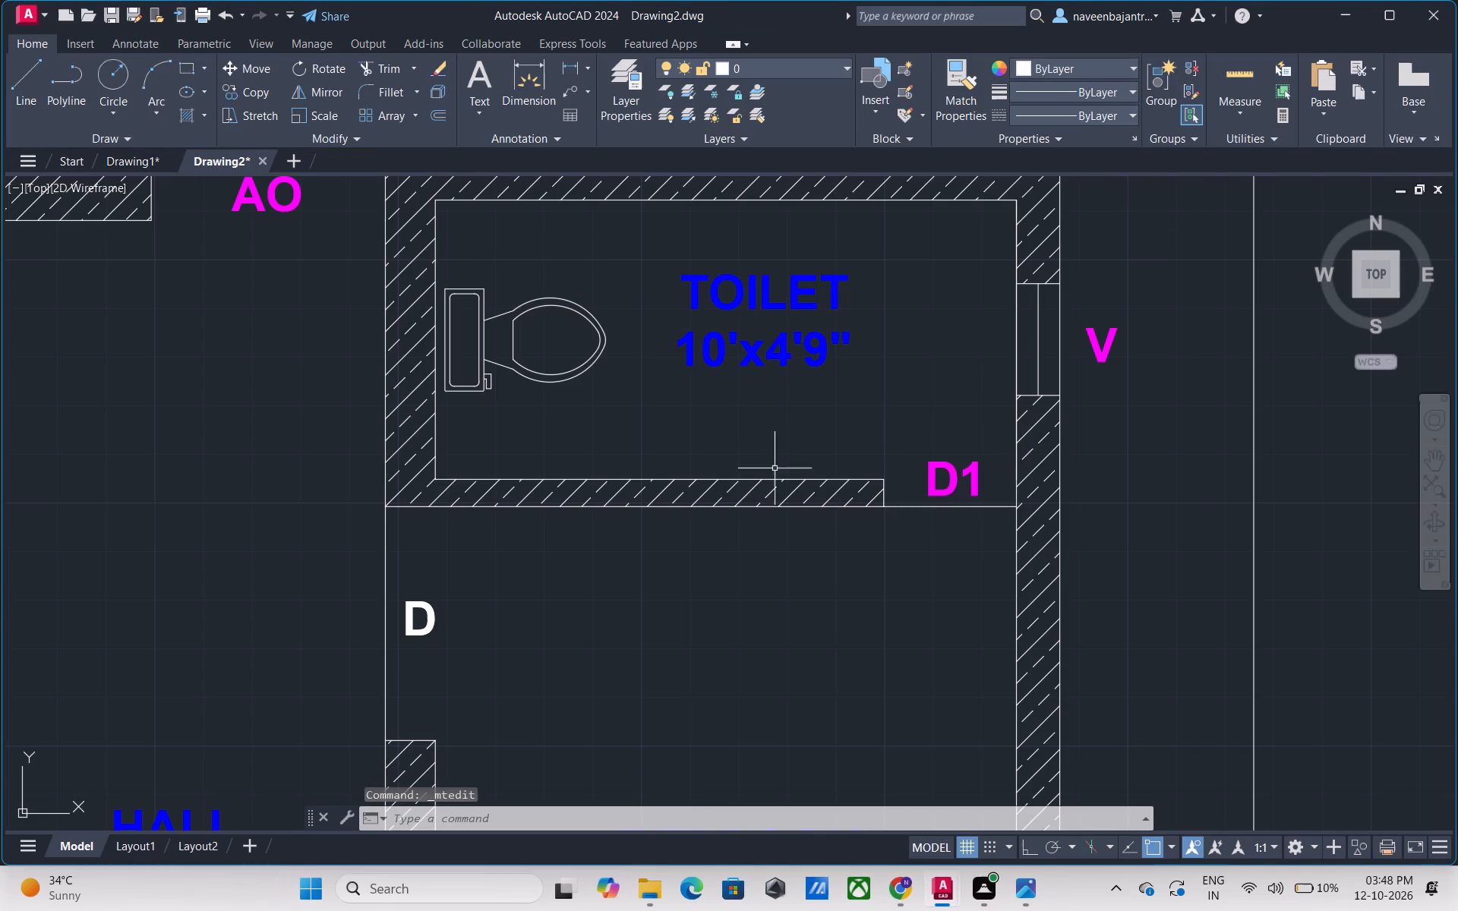
Recolour the D label of the door between the HALL and the BEDROOM to Magenta and close the text editor.
{"action": "double_click", "coordinate": [429, 620]}
{"action": "left_click_drag", "start_coordinate": [440, 619], "coordinate": [412, 616]}
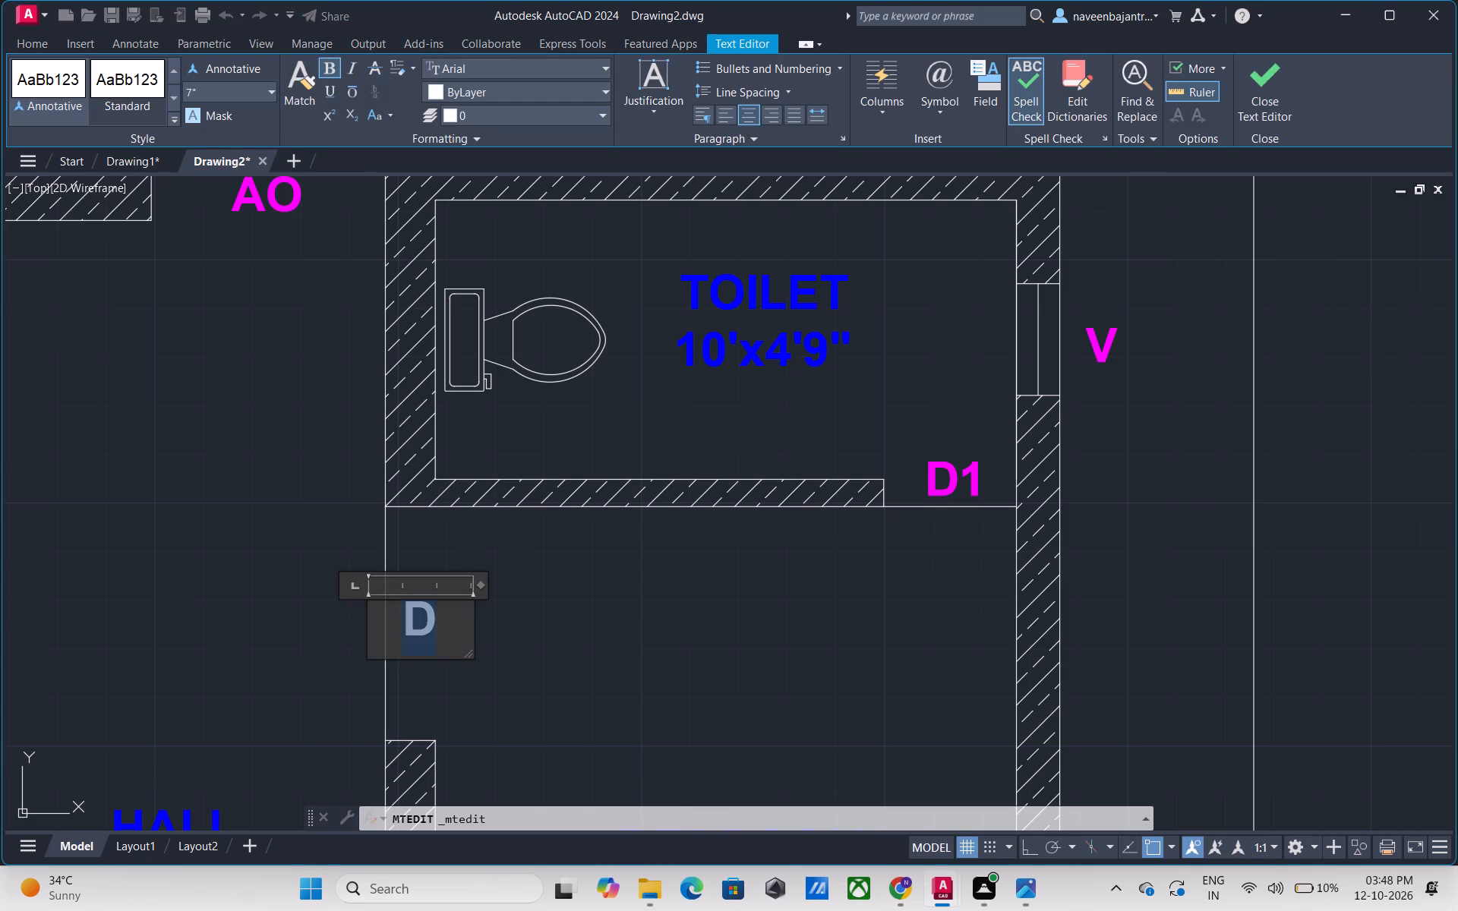
{"action": "left_click_drag", "start_coordinate": [412, 616], "coordinate": [412, 616]}
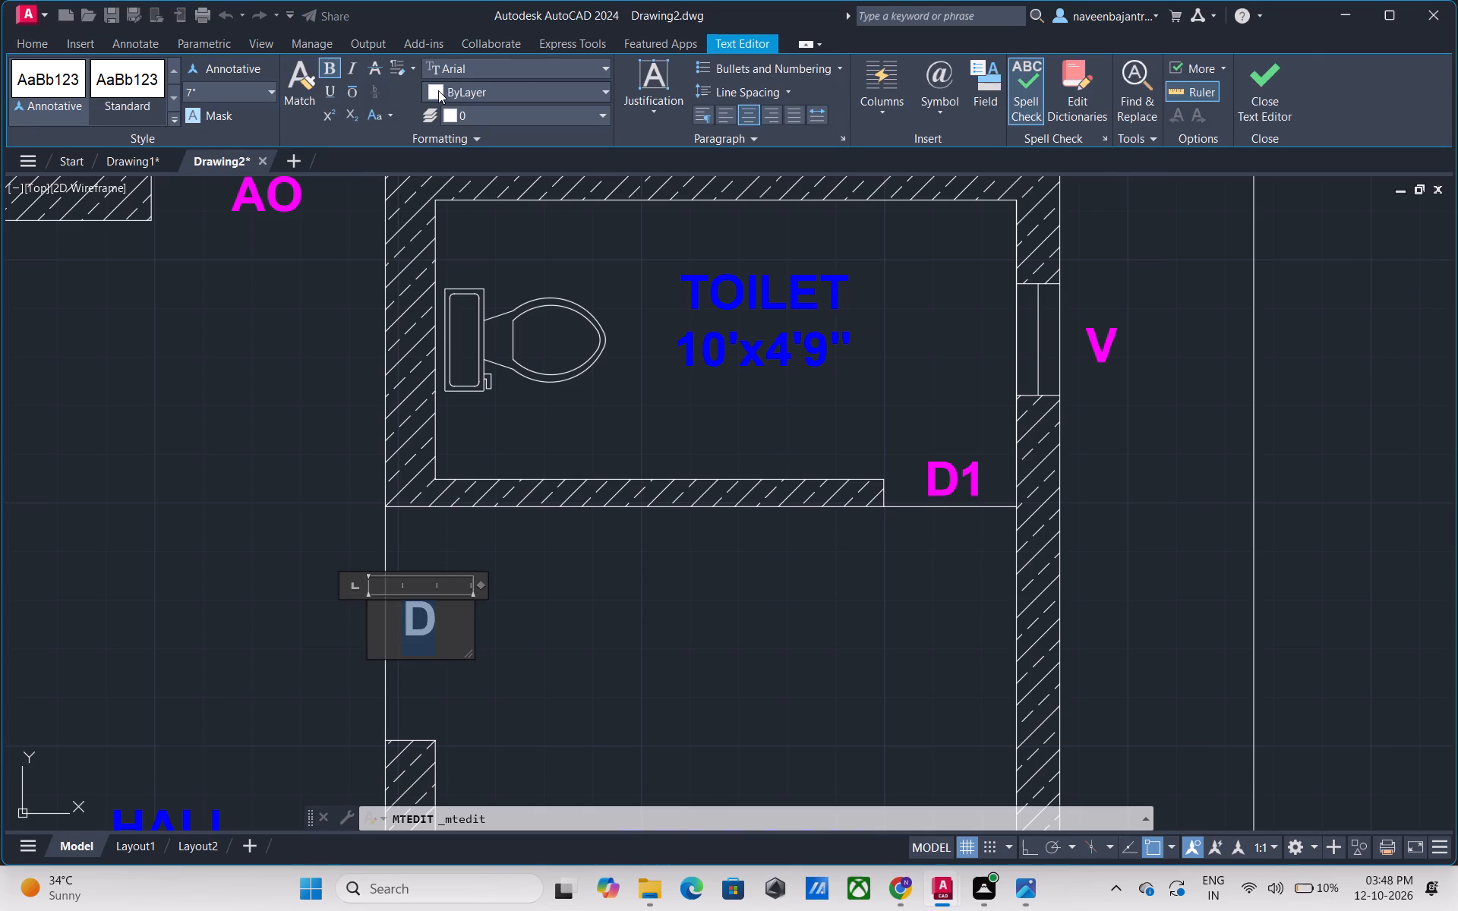
{"action": "left_click", "coordinate": [438, 90]}
{"action": "left_click", "coordinate": [528, 270]}
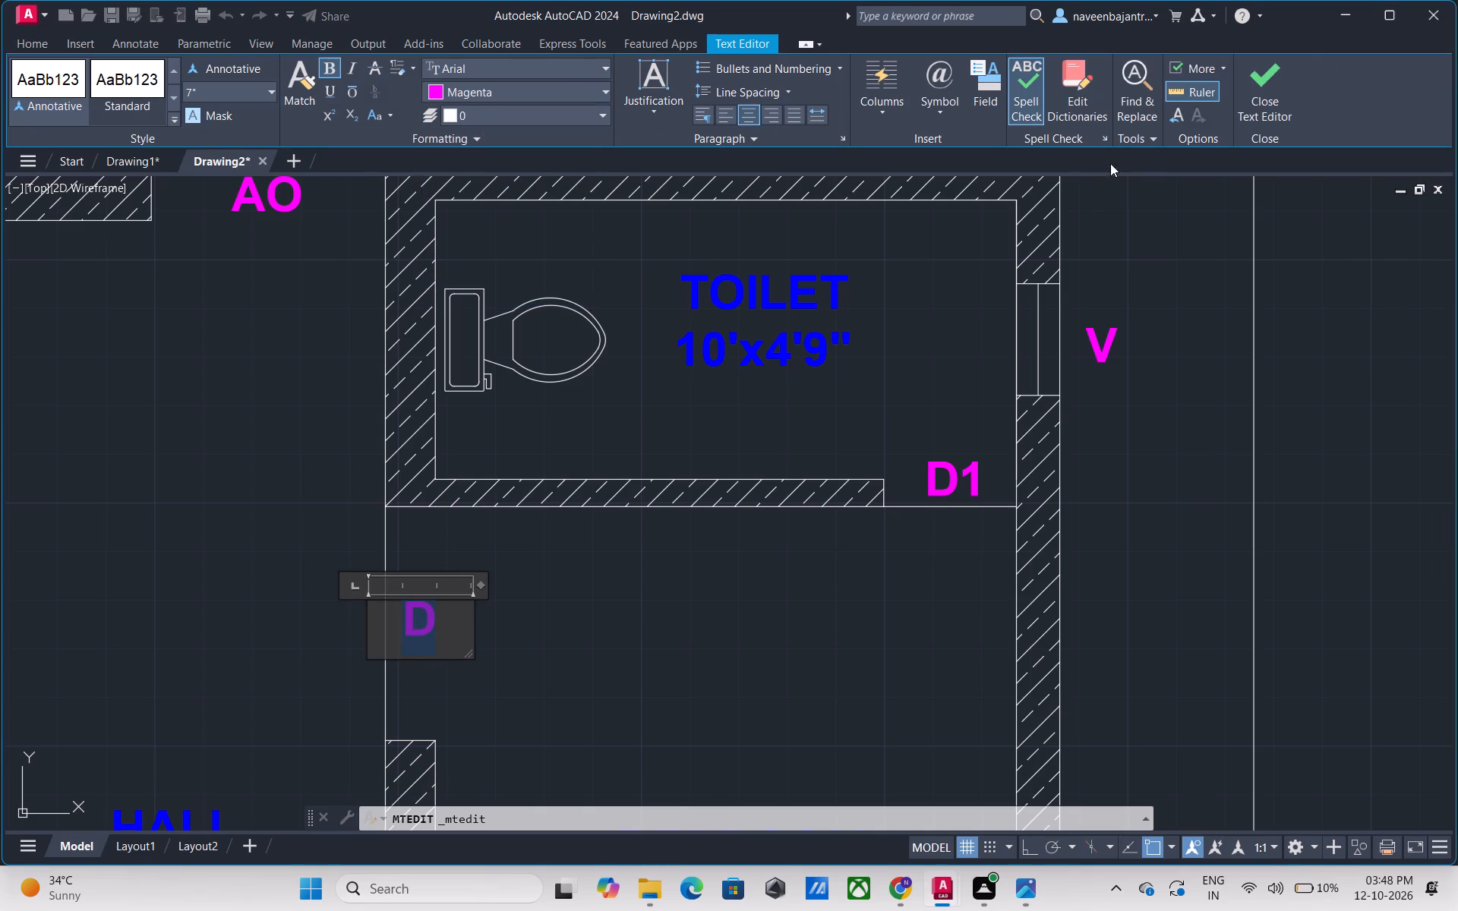
{"action": "left_click", "coordinate": [1248, 80]}
Set the current colour to Green and, with Ortho on, draw a short horizontal sample line in the empty space beside the floor plan.
{"action": "scroll", "coordinate": [1143, 292], "scroll_direction": "down", "scroll_amount": 3}
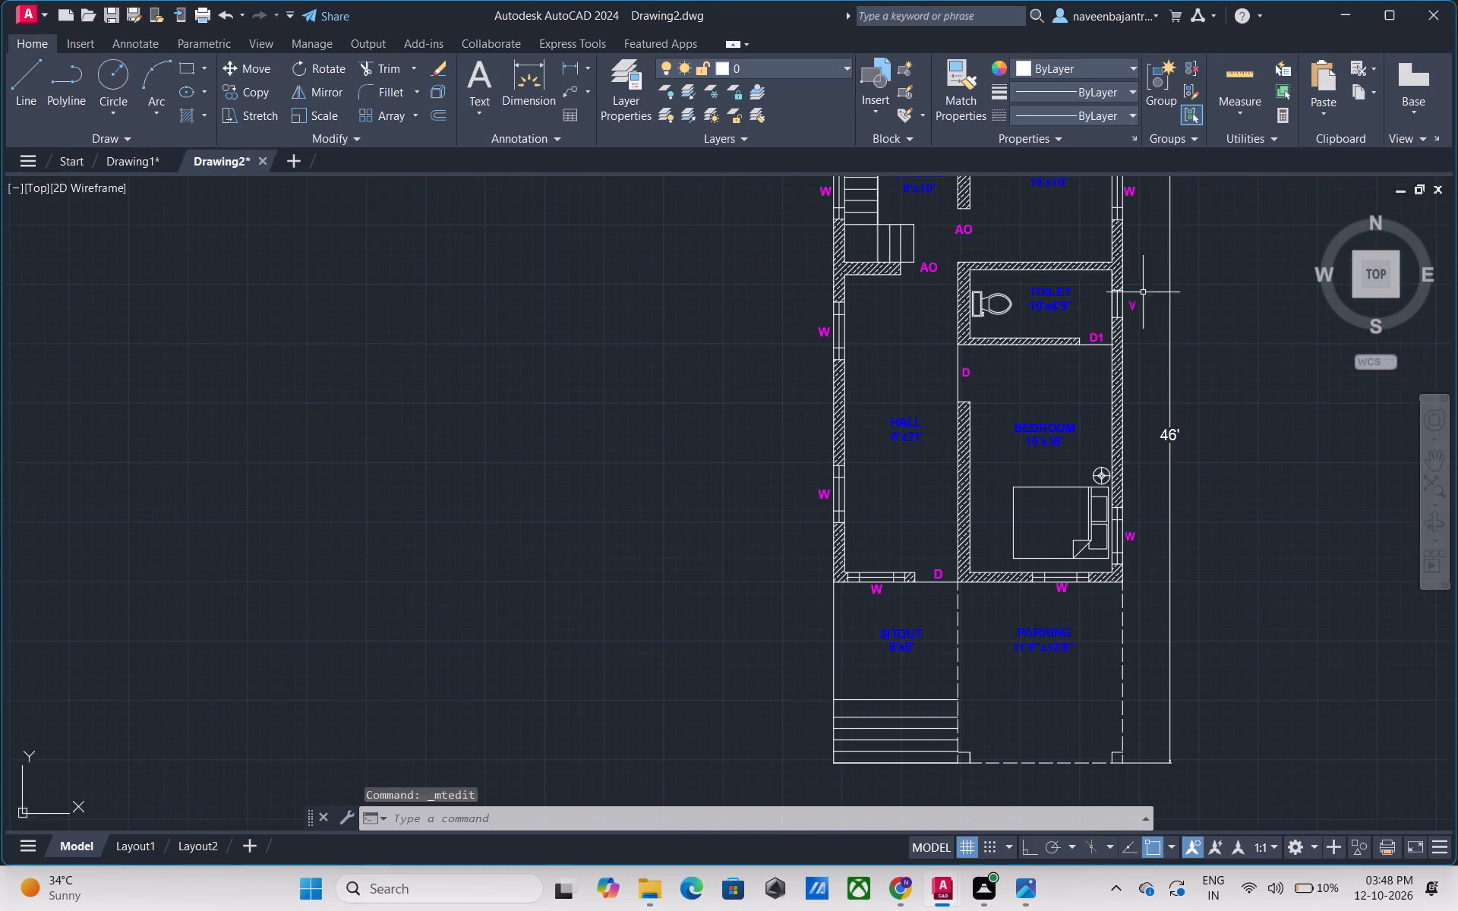
{"action": "scroll", "coordinate": [1143, 292], "scroll_direction": "down", "scroll_amount": 2}
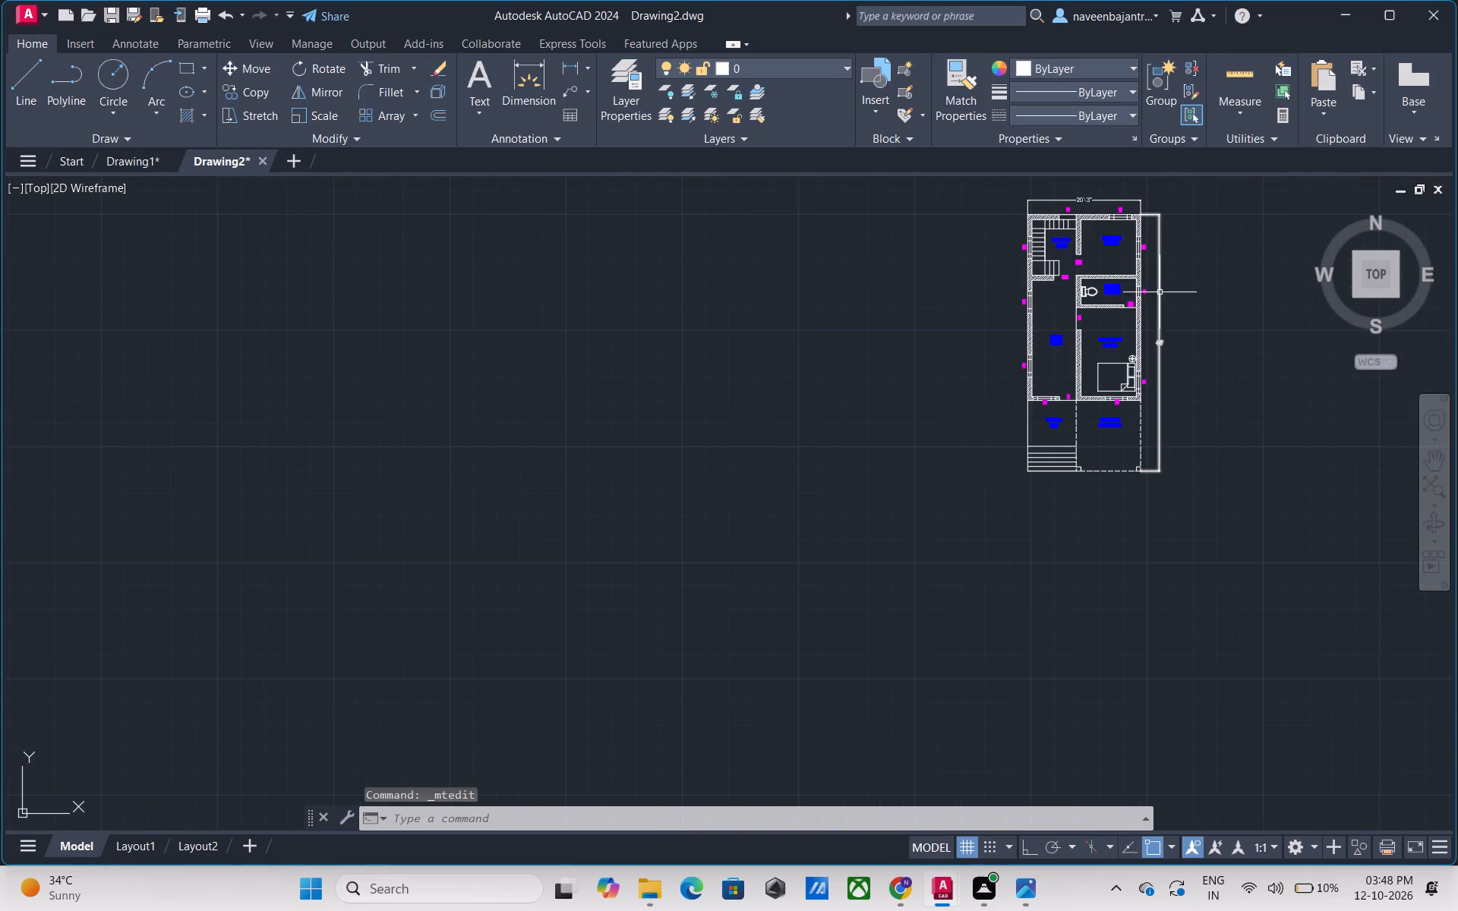
{"action": "middle_click_drag", "start_coordinate": [1193, 302], "coordinate": [813, 449]}
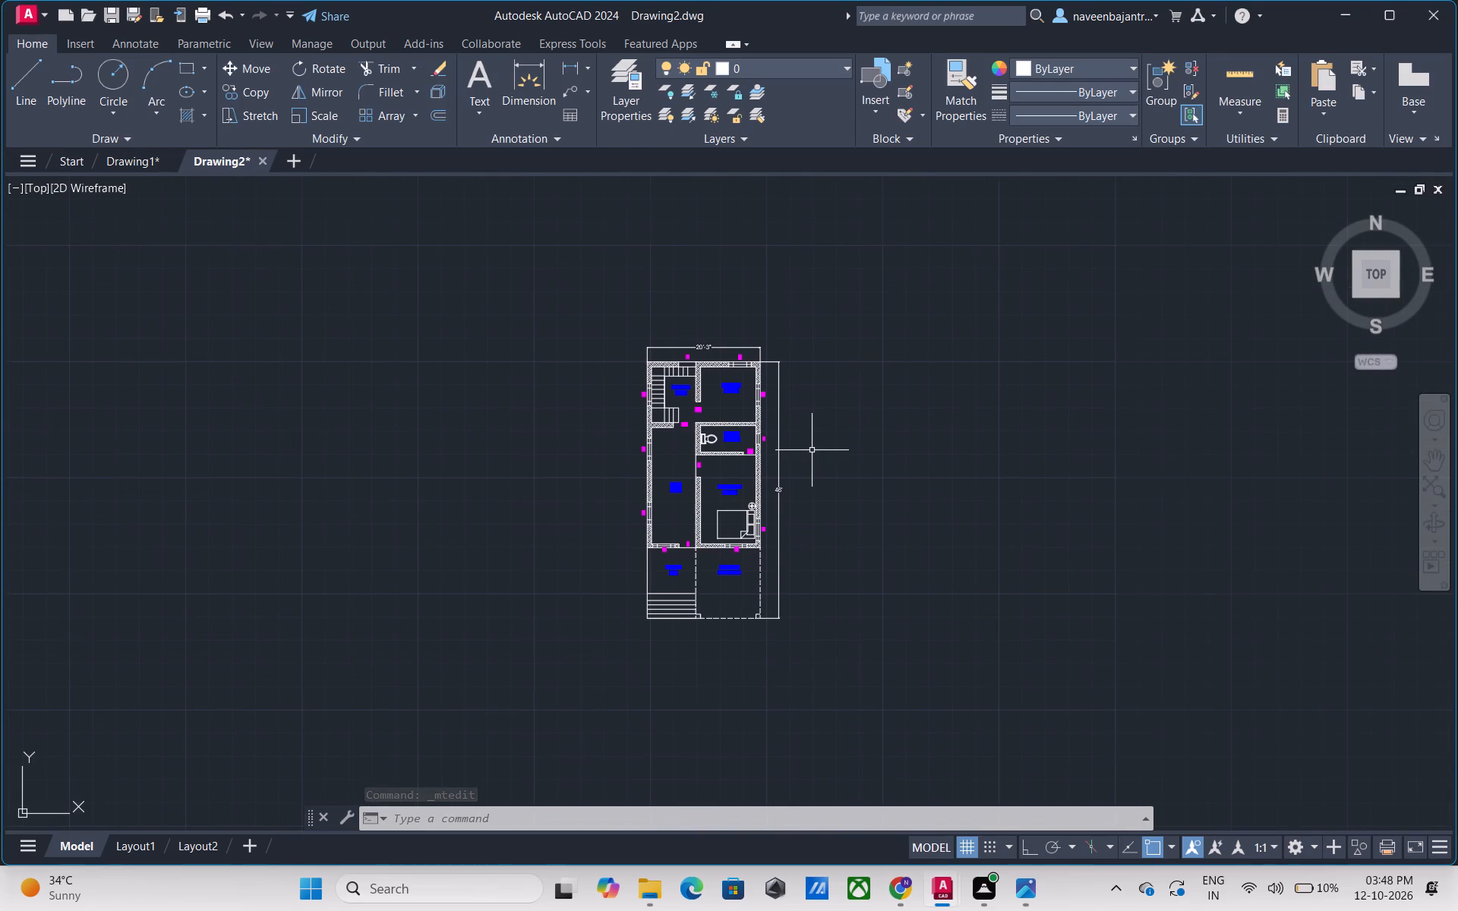
{"action": "scroll", "coordinate": [812, 450], "scroll_direction": "up", "scroll_amount": 1}
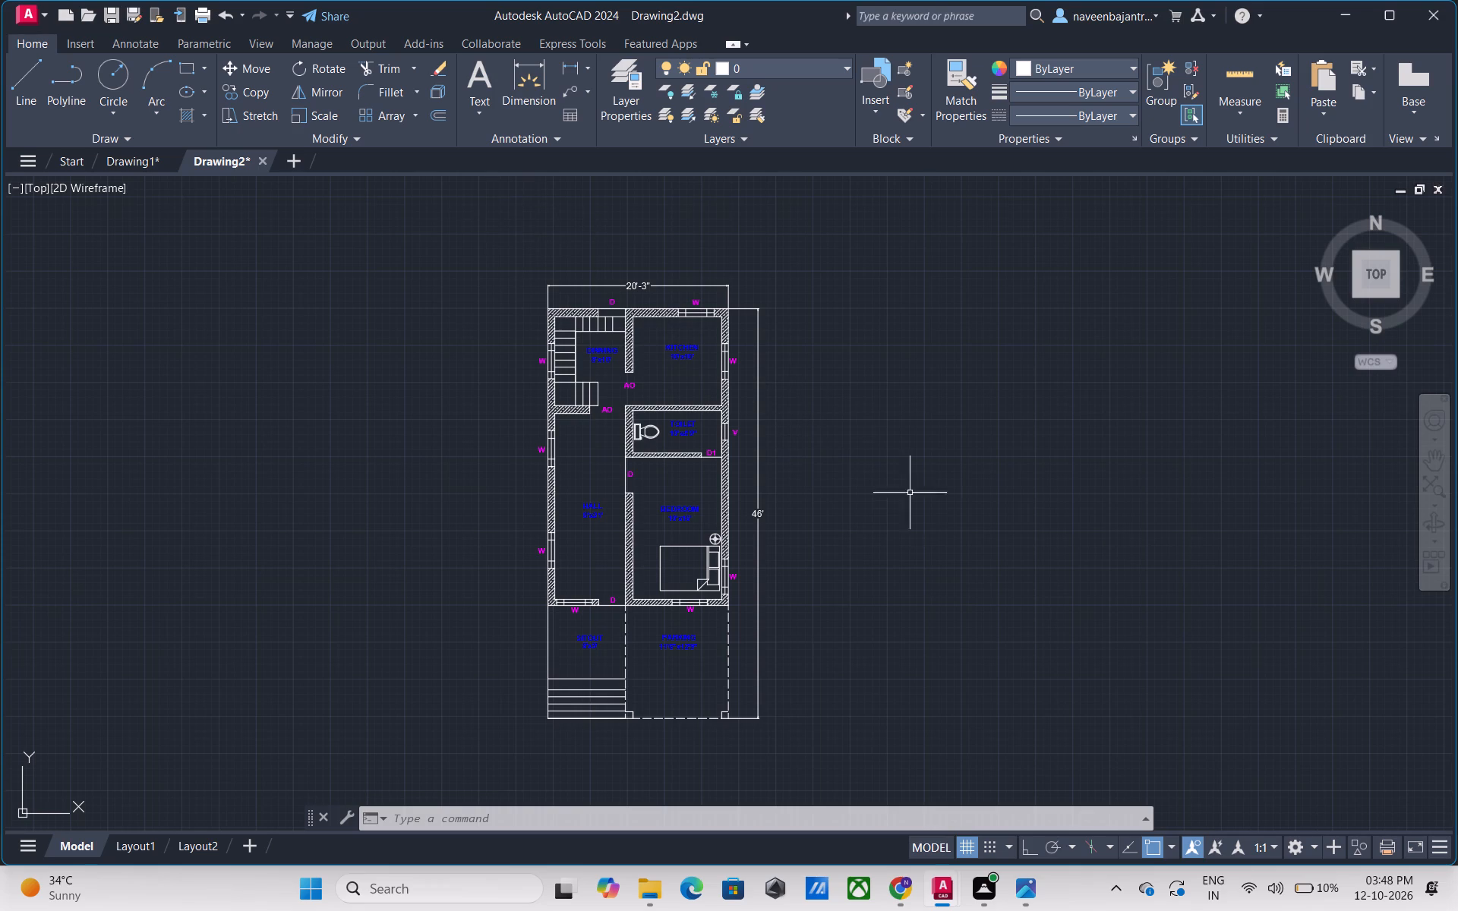
{"action": "middle_click_drag", "start_coordinate": [936, 512], "coordinate": [859, 446]}
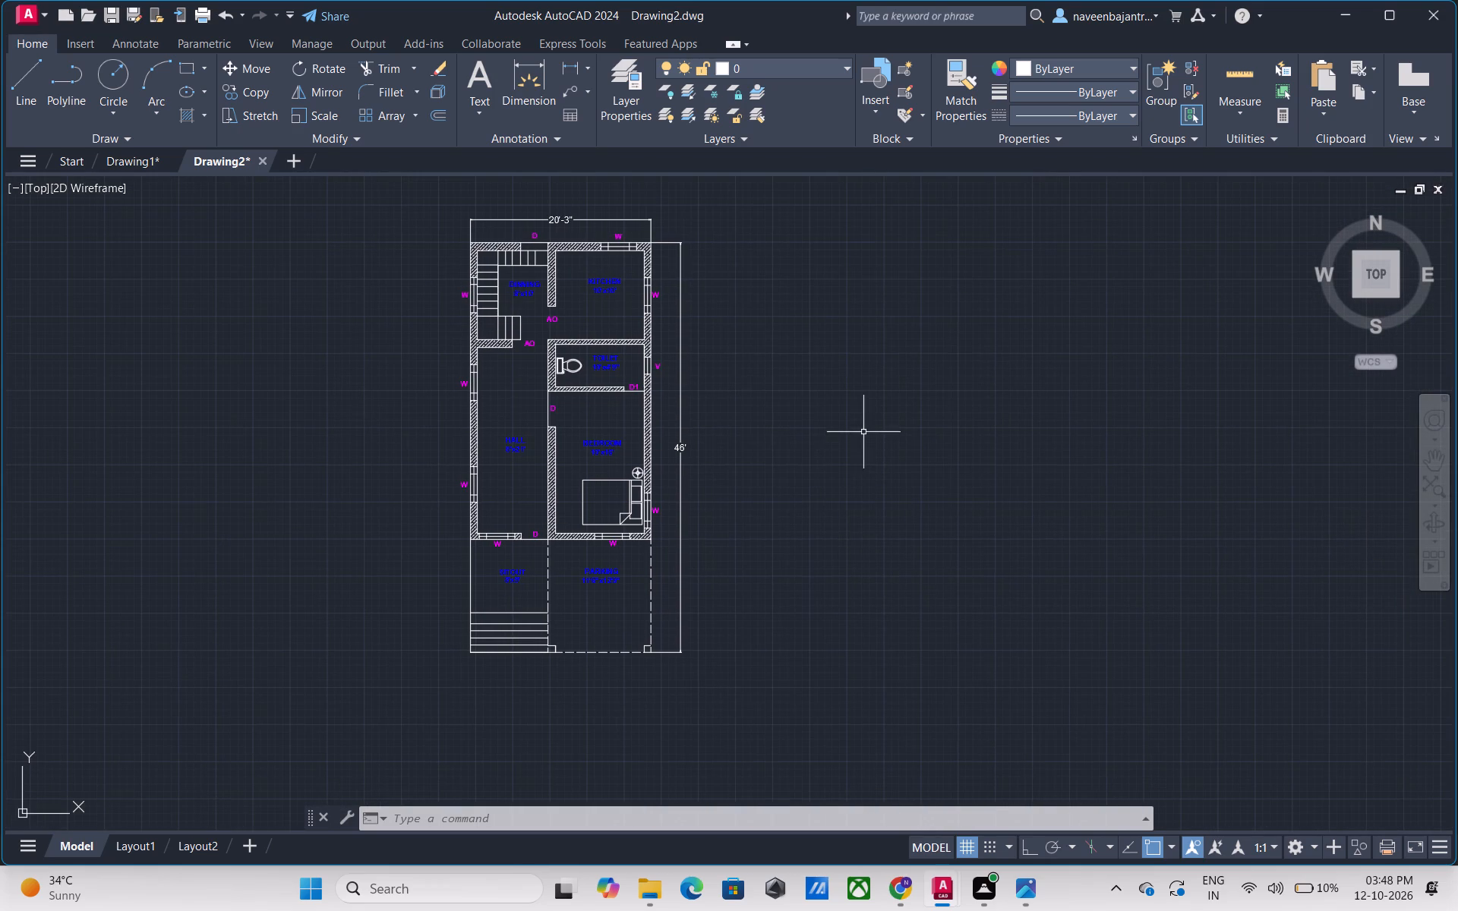
{"action": "left_click", "coordinate": [1021, 67]}
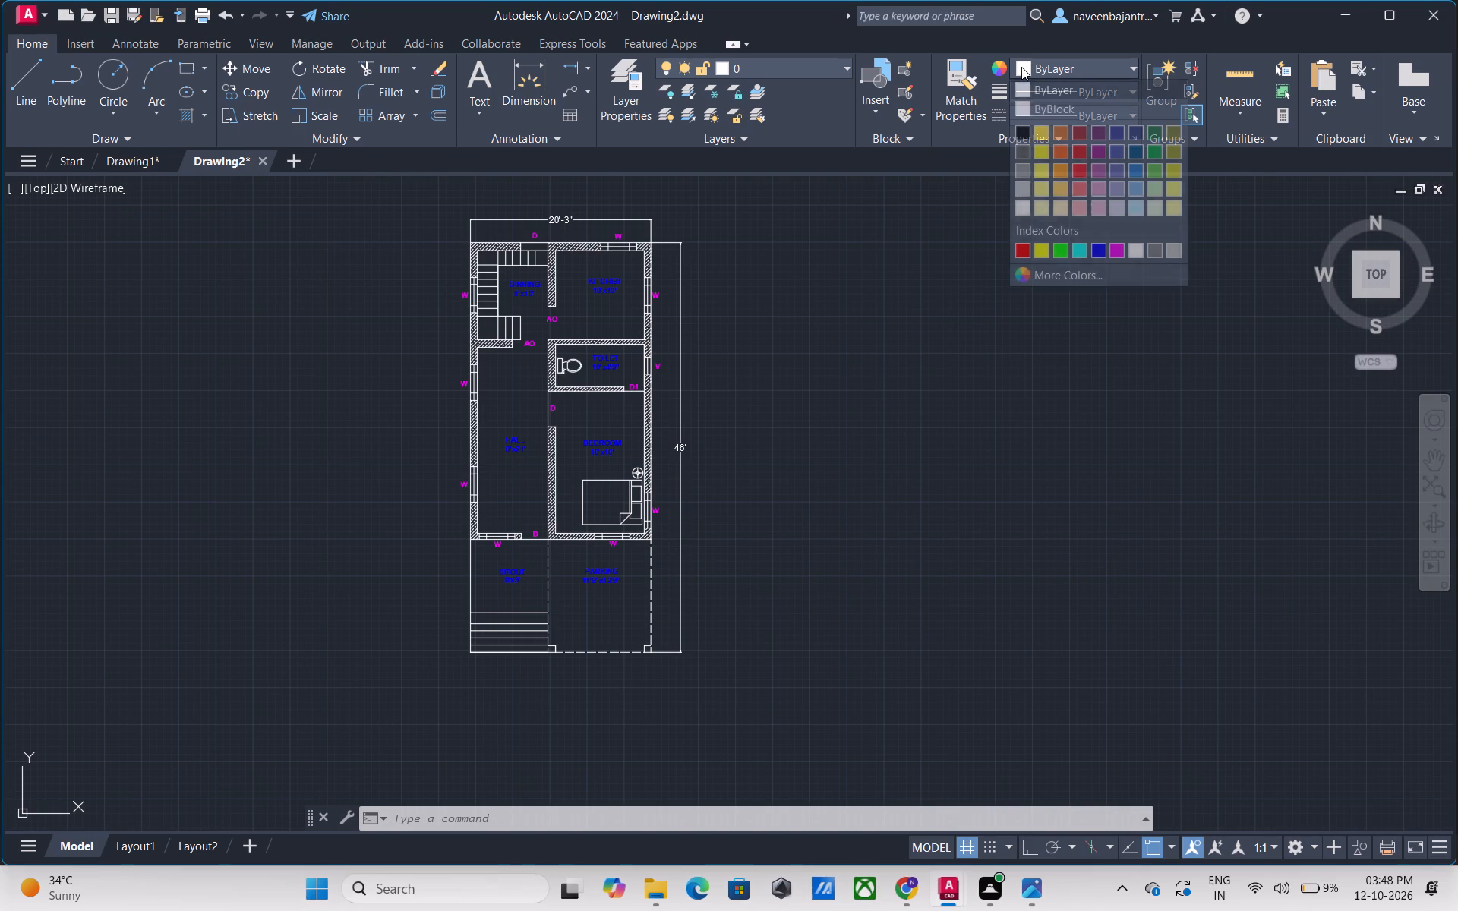
{"action": "left_click", "coordinate": [1056, 254]}
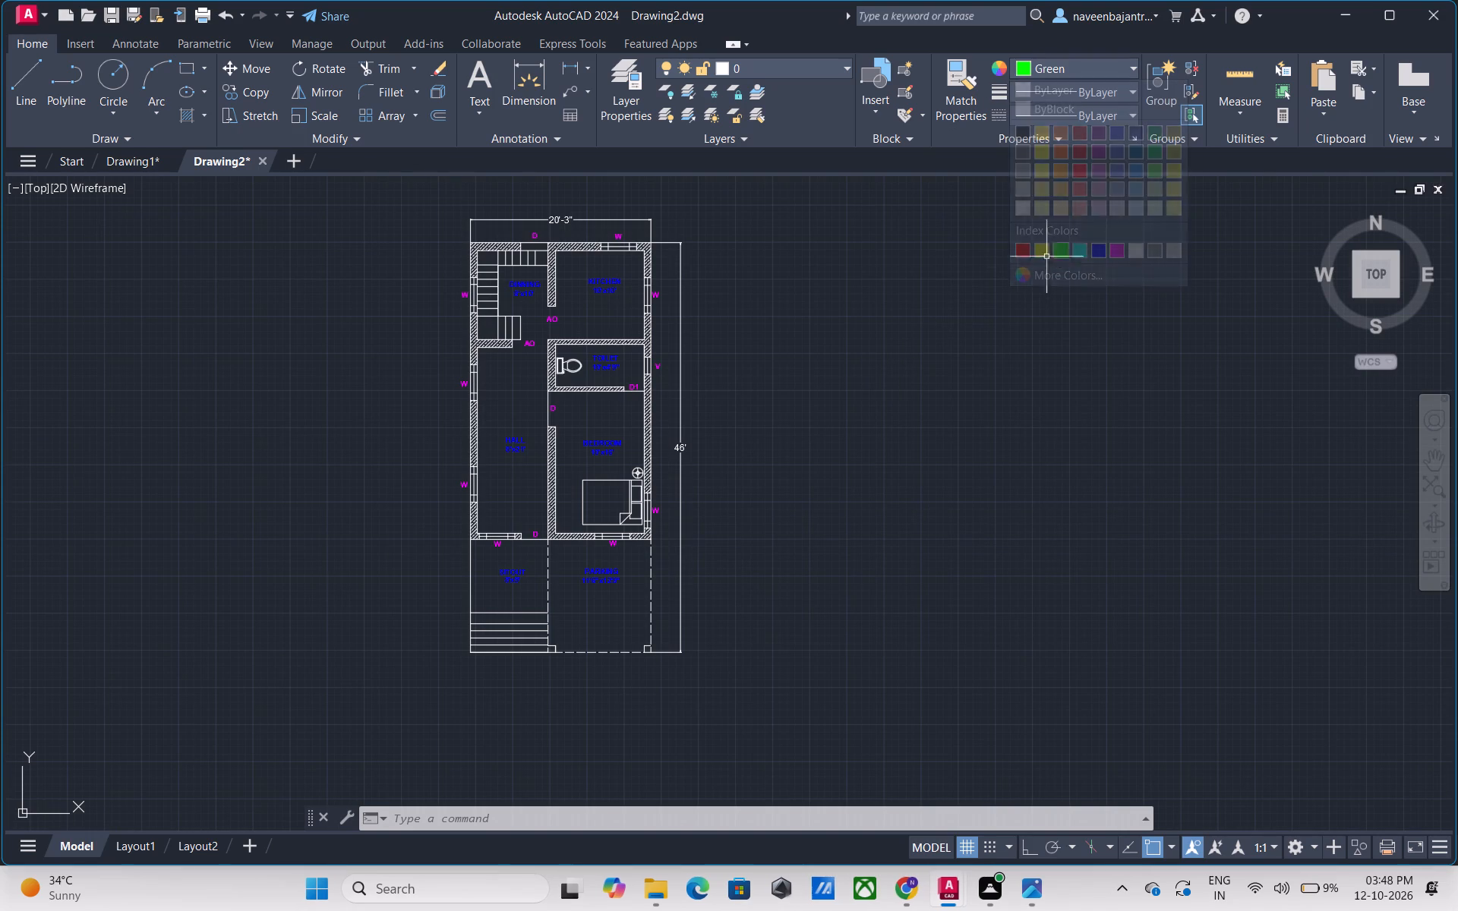
{"action": "left_click", "coordinate": [893, 298]}
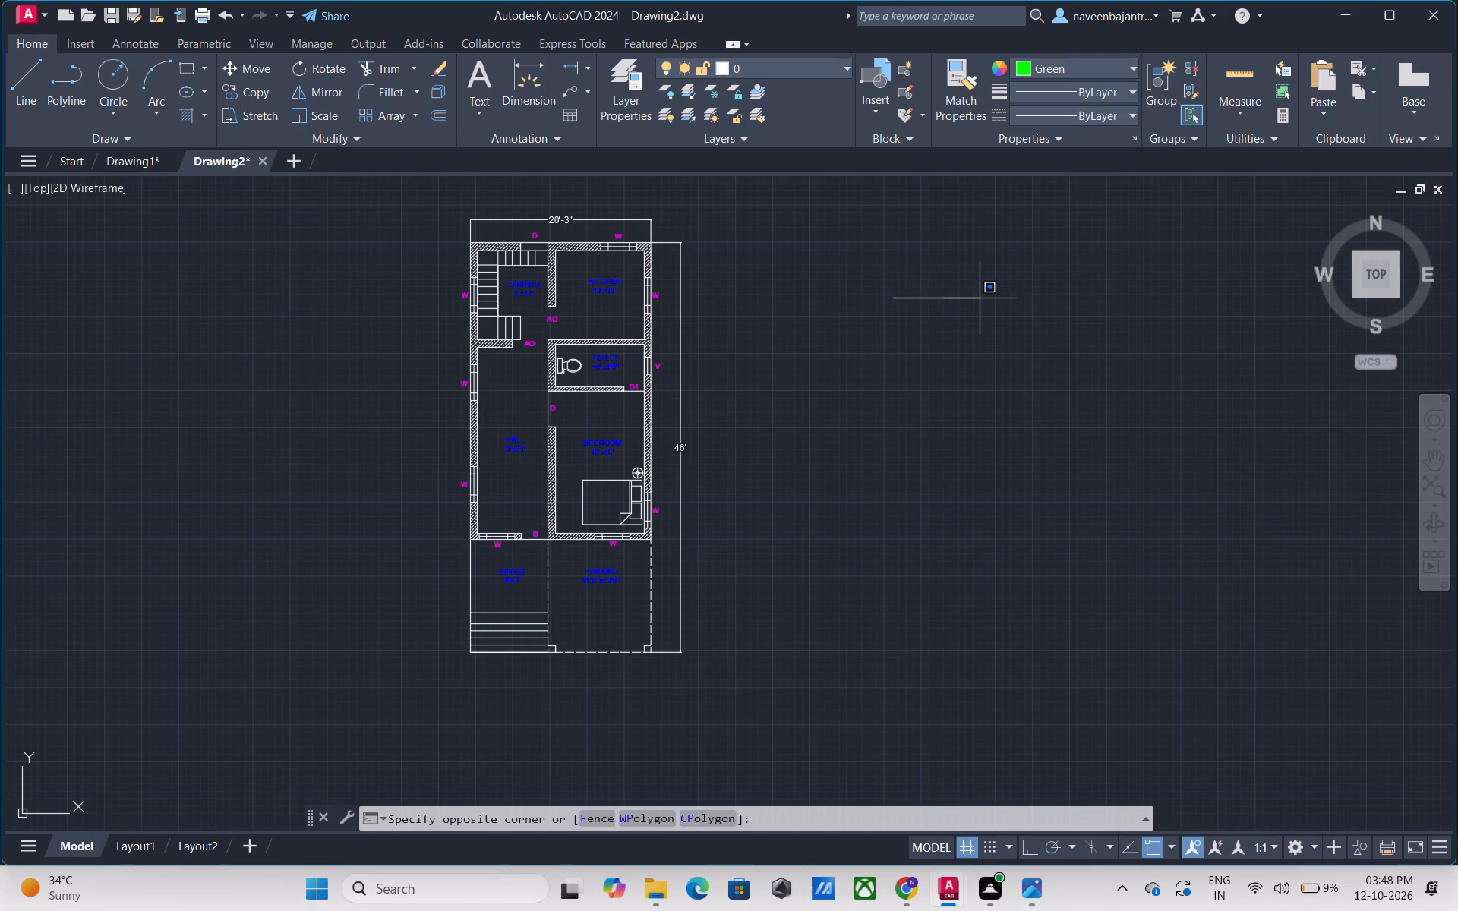
{"action": "key", "text": "Escape"}
{"action": "type", "text": "L"}
{"action": "key", "text": "space"}
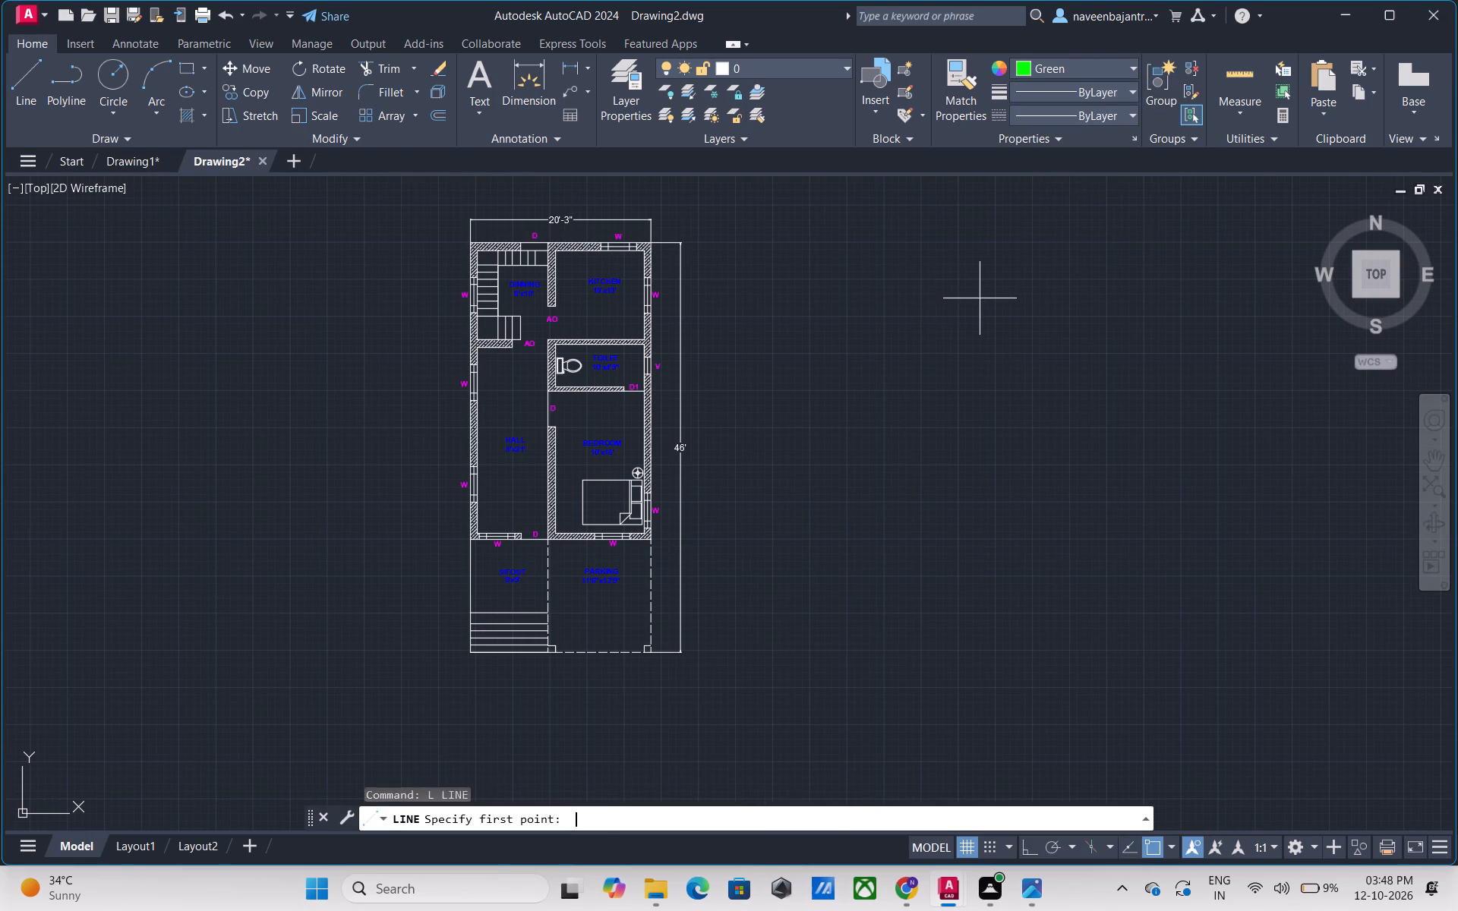
{"action": "left_click", "coordinate": [926, 295]}
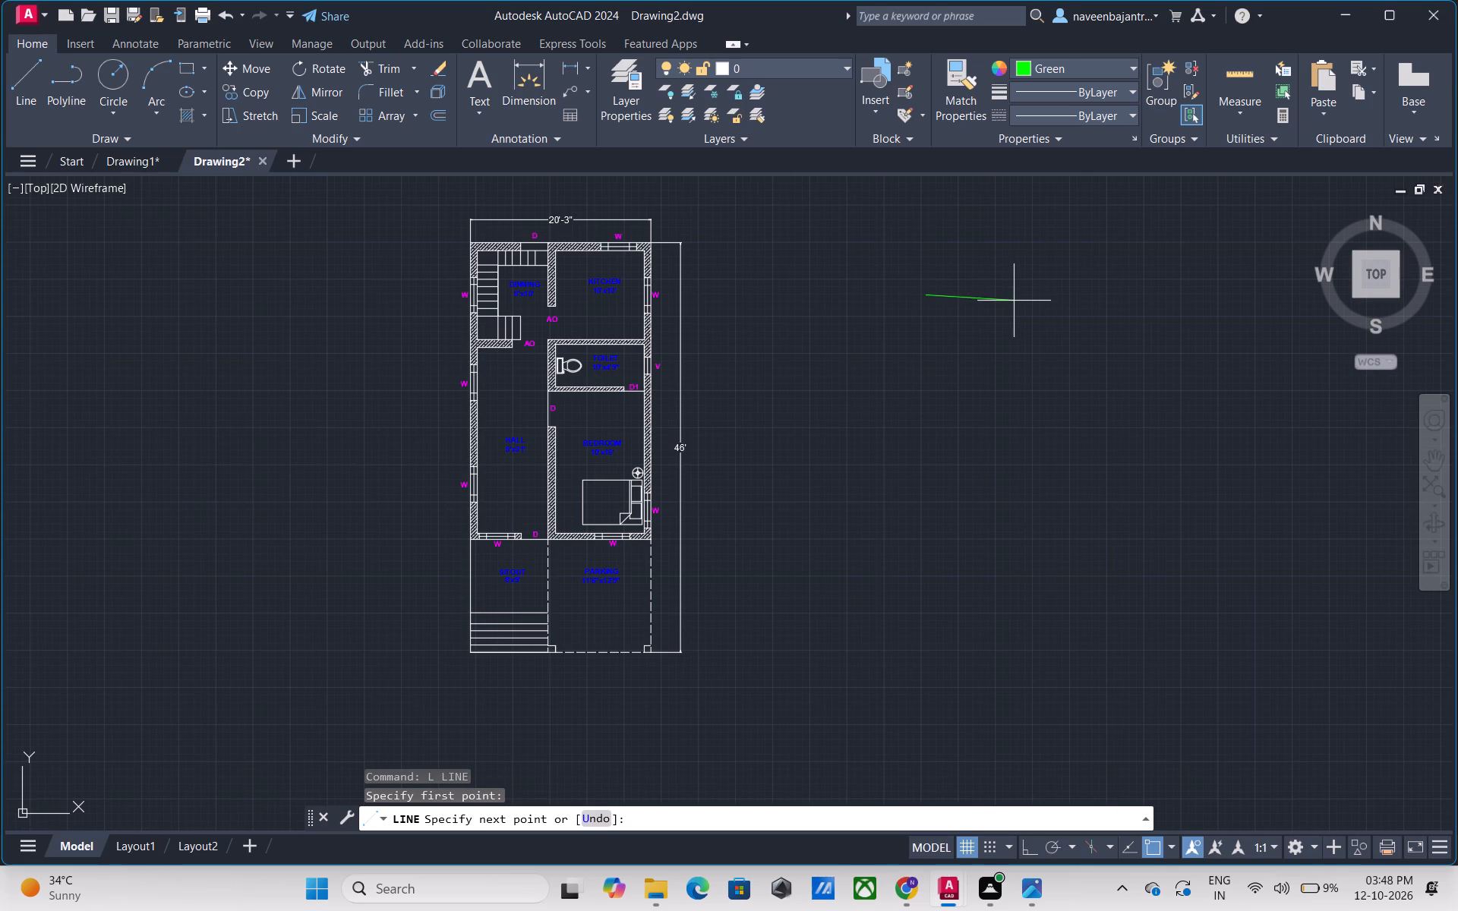
{"action": "key", "text": "F8"}
{"action": "left_click", "coordinate": [1015, 301]}
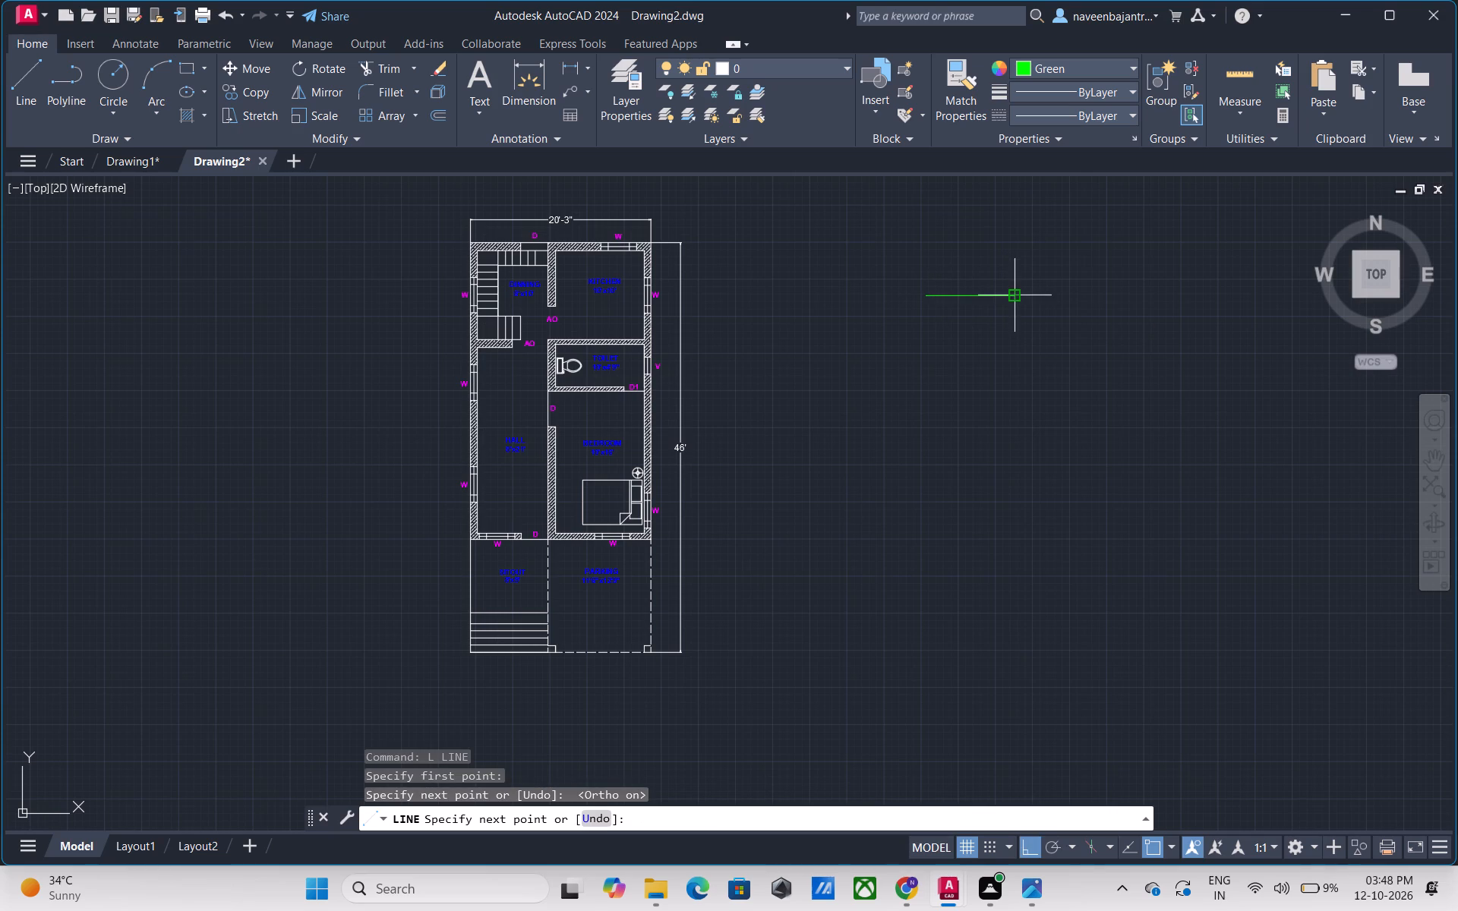
{"action": "key", "text": "Escape"}
Match the green sample line's properties onto the overall 46' and 20'-3" dimensions.
{"action": "left_click", "coordinate": [966, 71]}
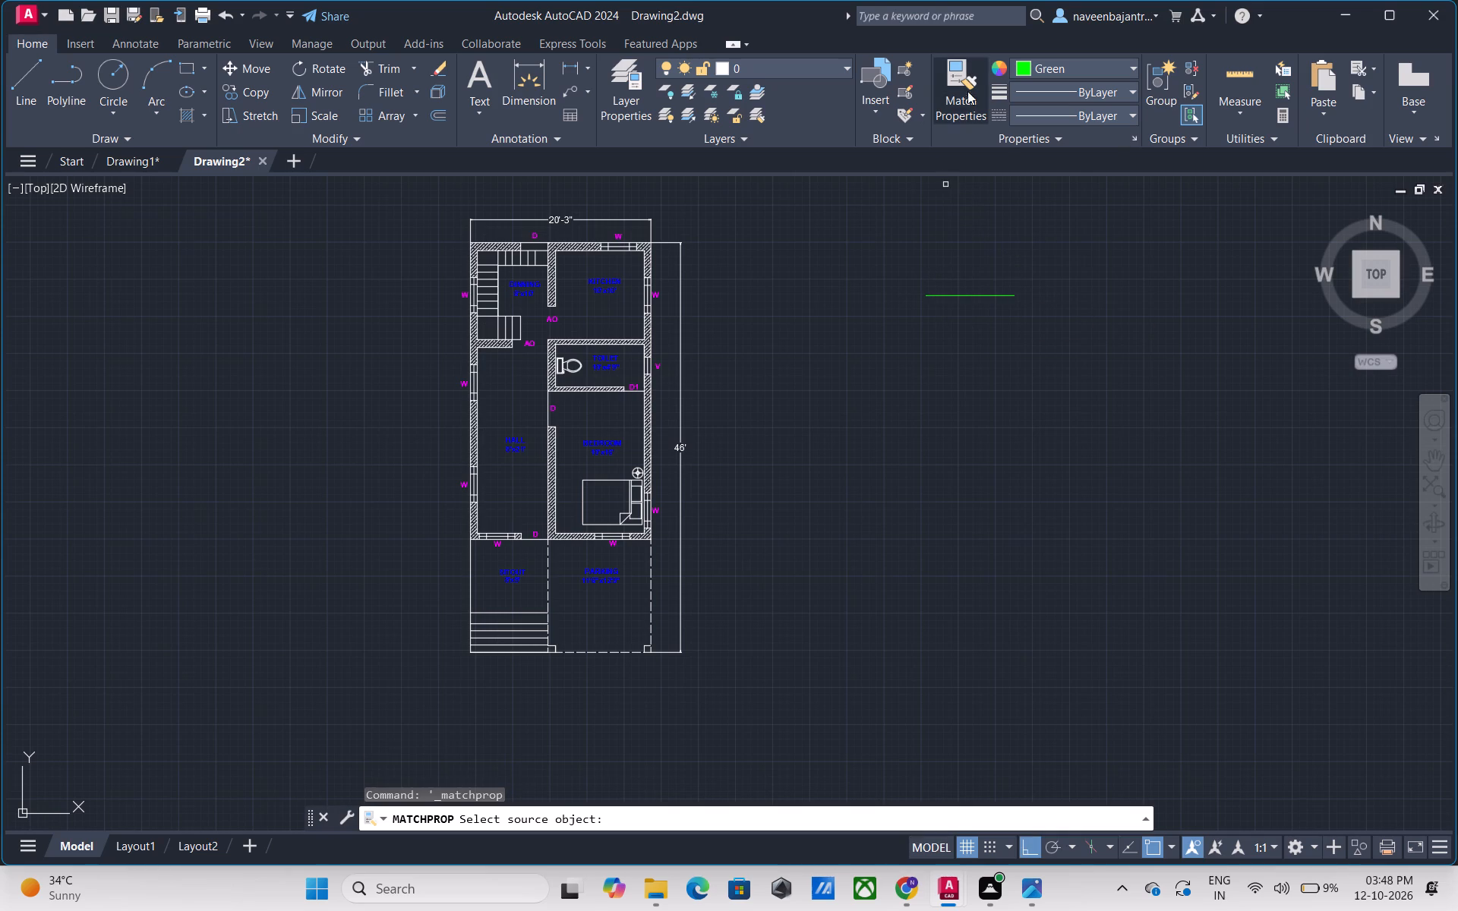
{"action": "left_click", "coordinate": [946, 297]}
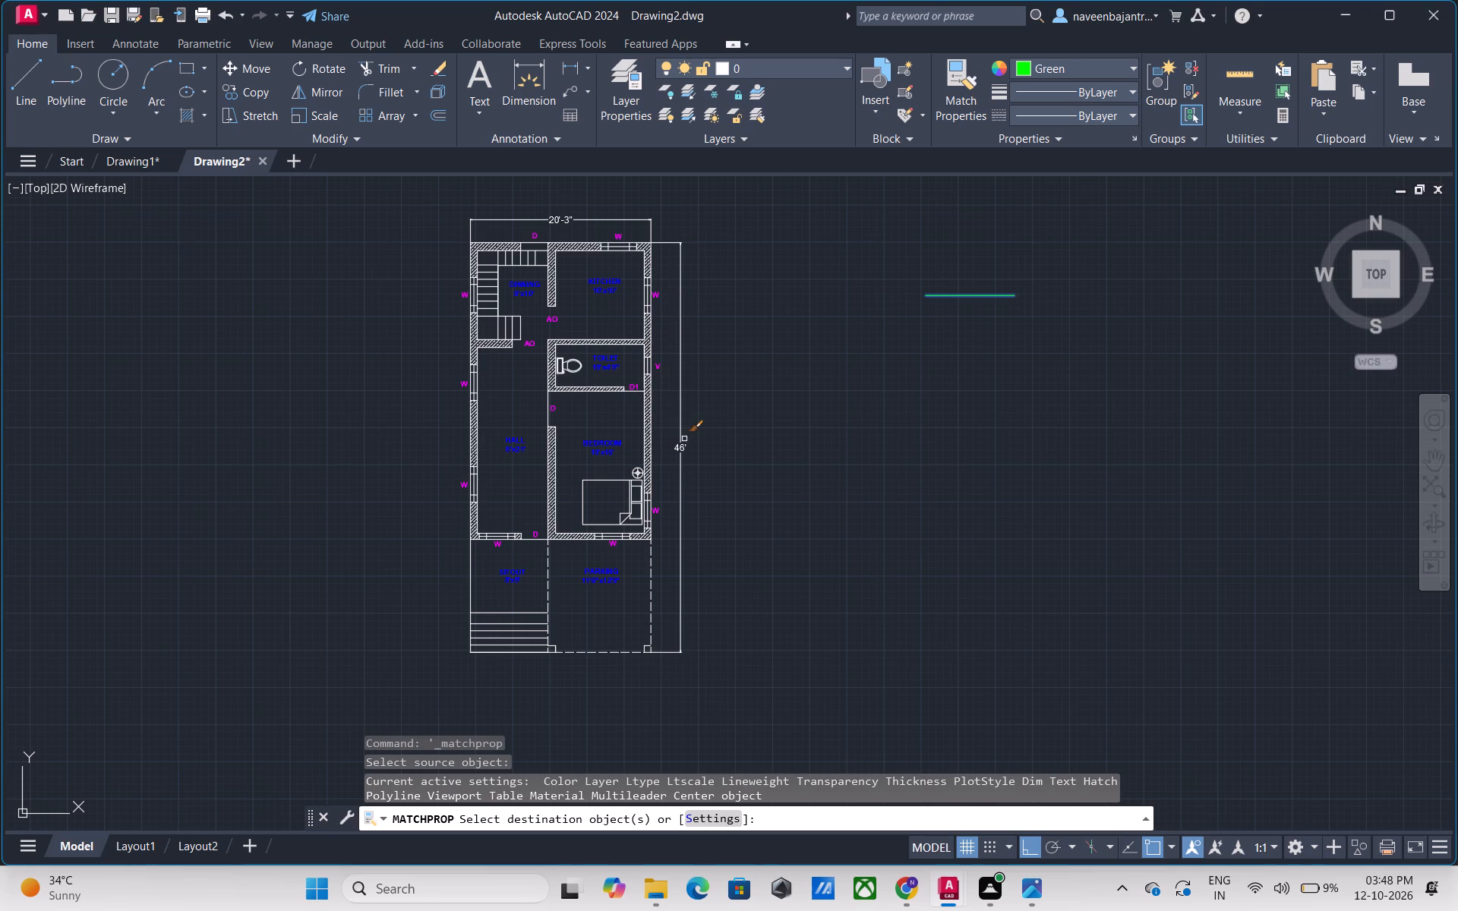
{"action": "left_click", "coordinate": [677, 241]}
{"action": "left_click", "coordinate": [652, 222]}
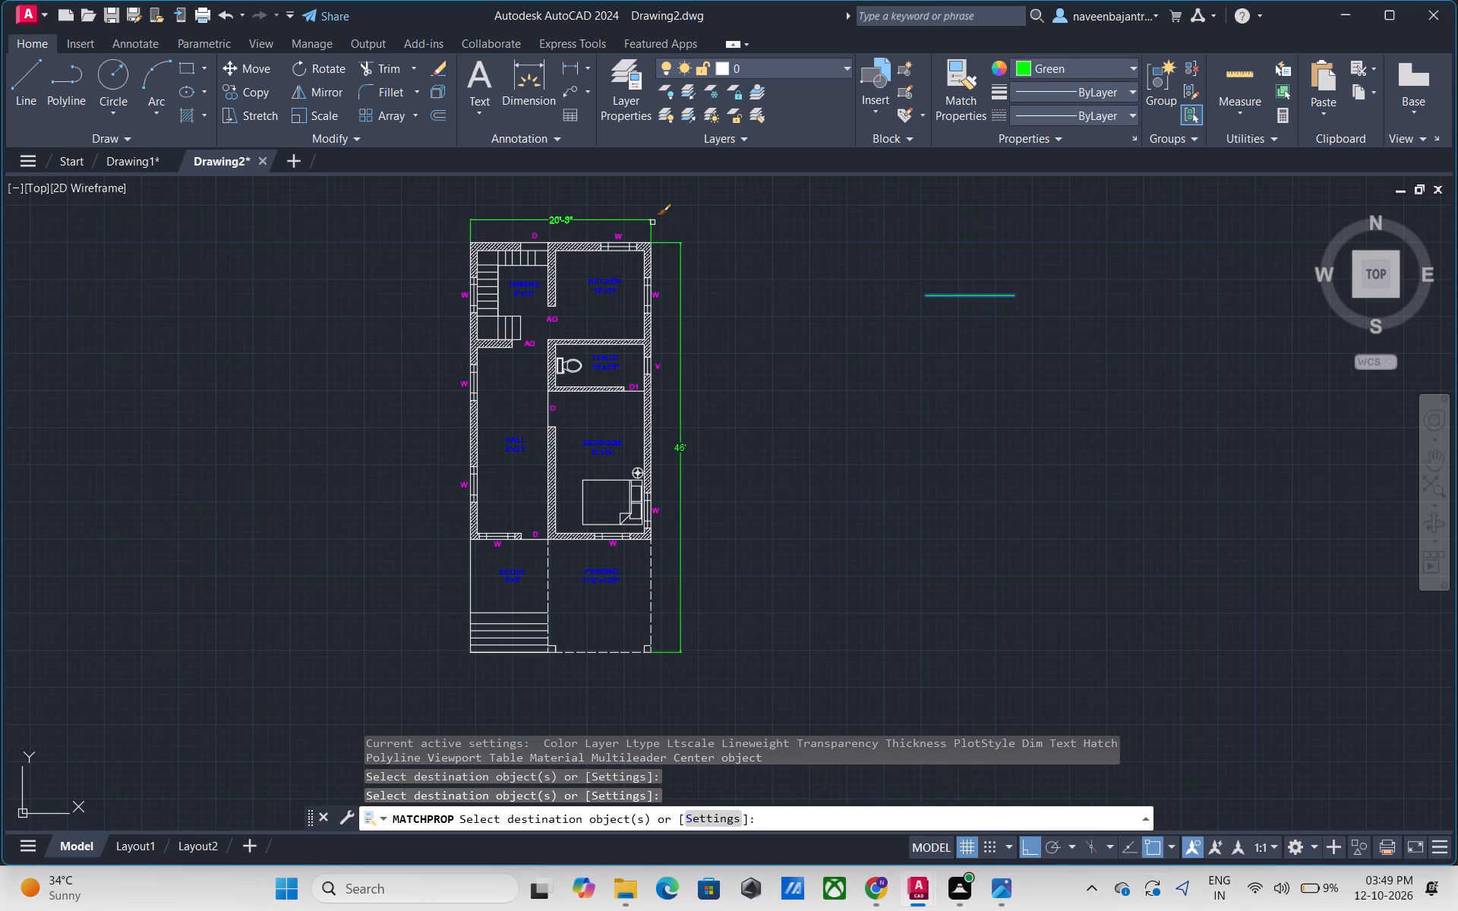
{"action": "key", "text": "Escape"}
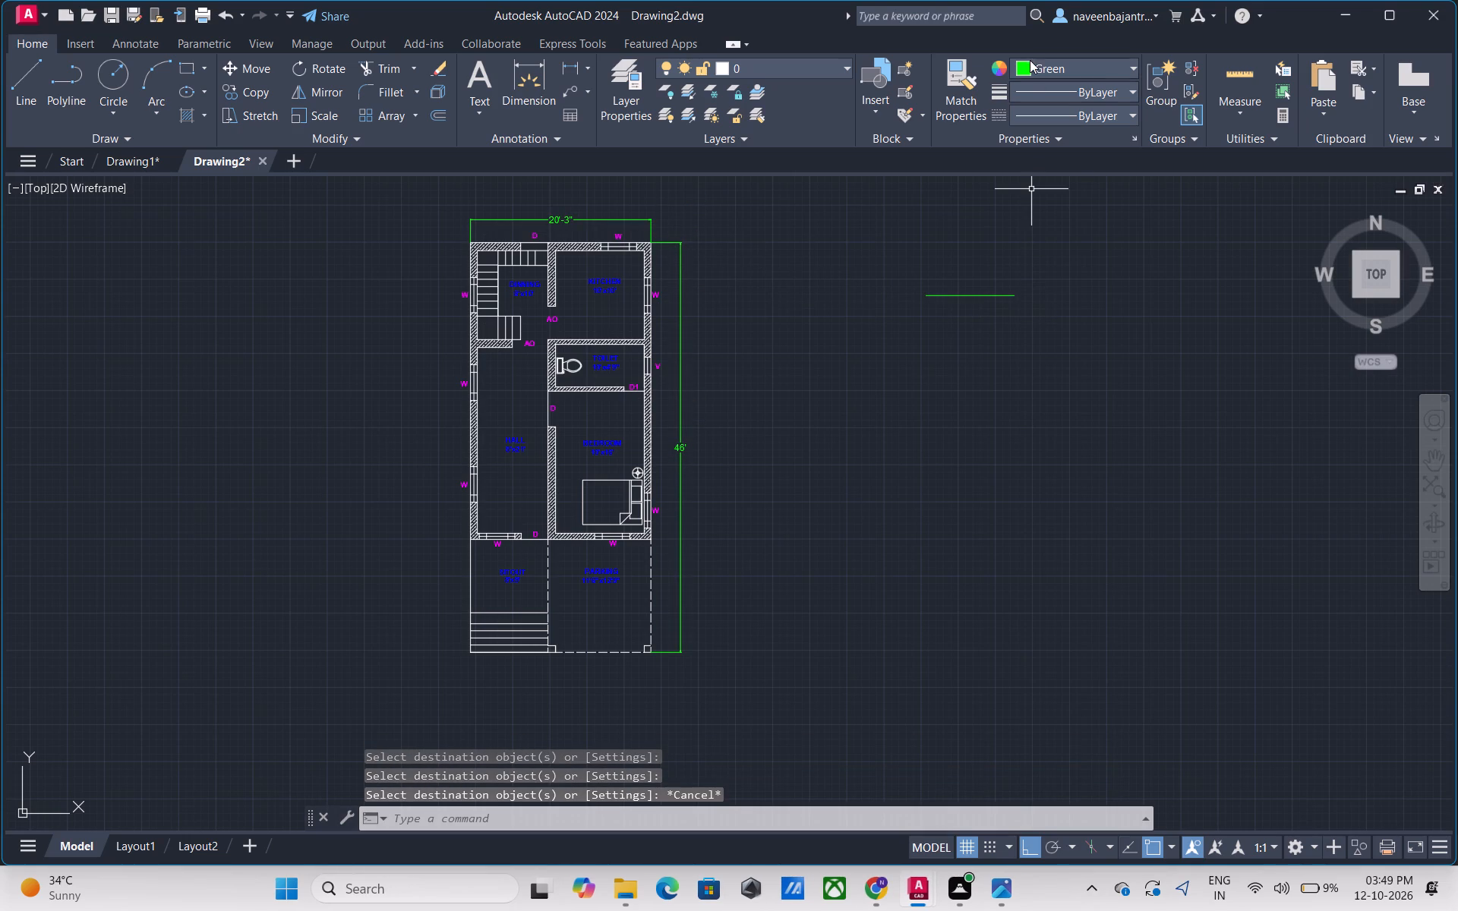
Return the current colour to ByLayer and draw a rectangular border around the whole floor plan and its dimensions.
{"action": "left_click", "coordinate": [1016, 67]}
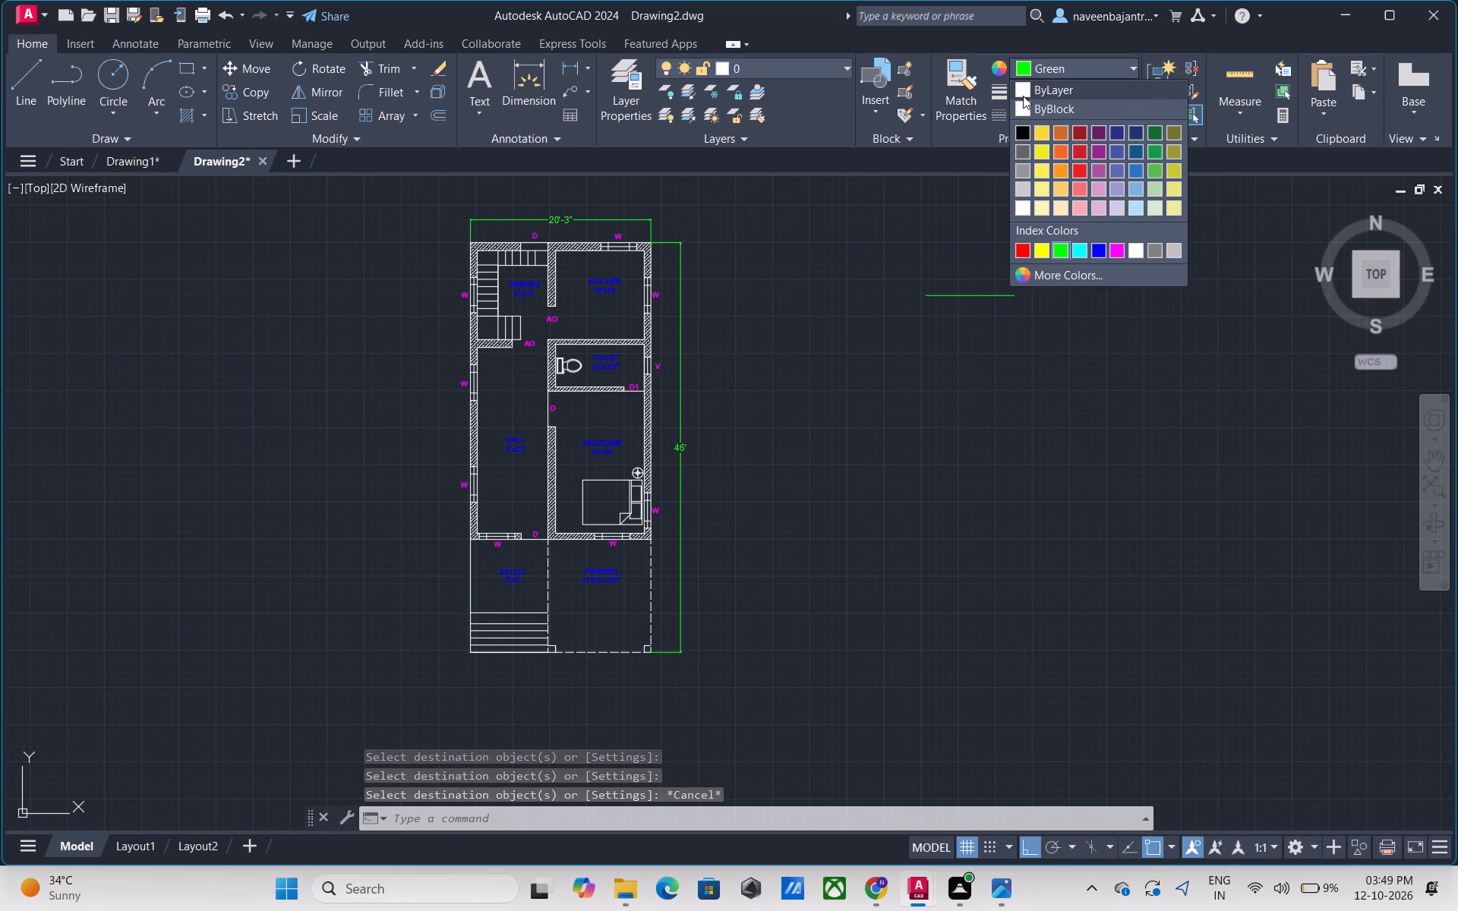
{"action": "left_click", "coordinate": [1023, 96]}
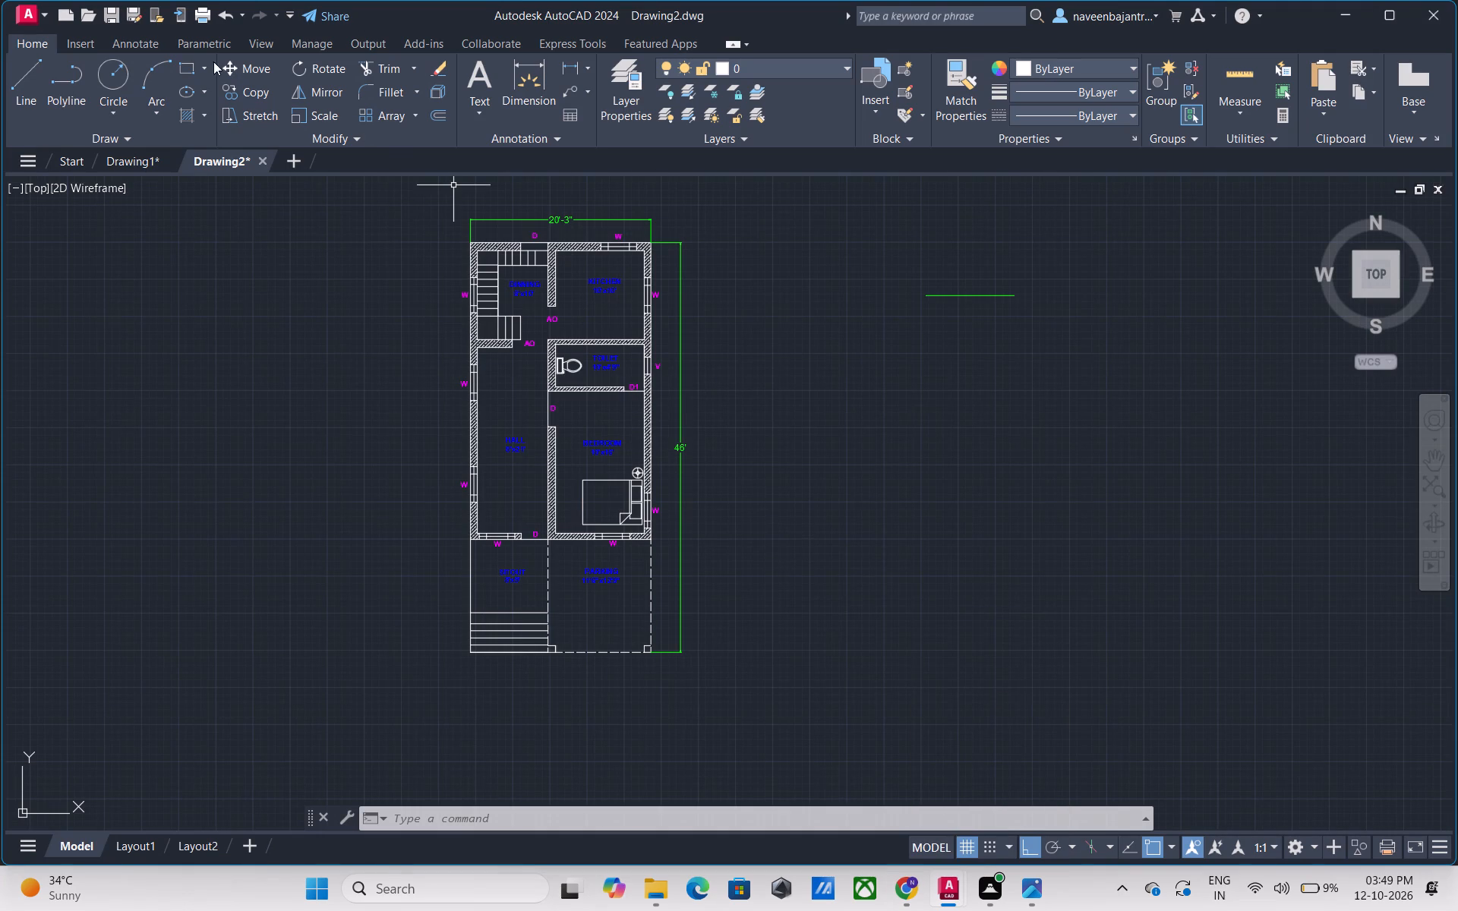
{"action": "left_click", "coordinate": [185, 68]}
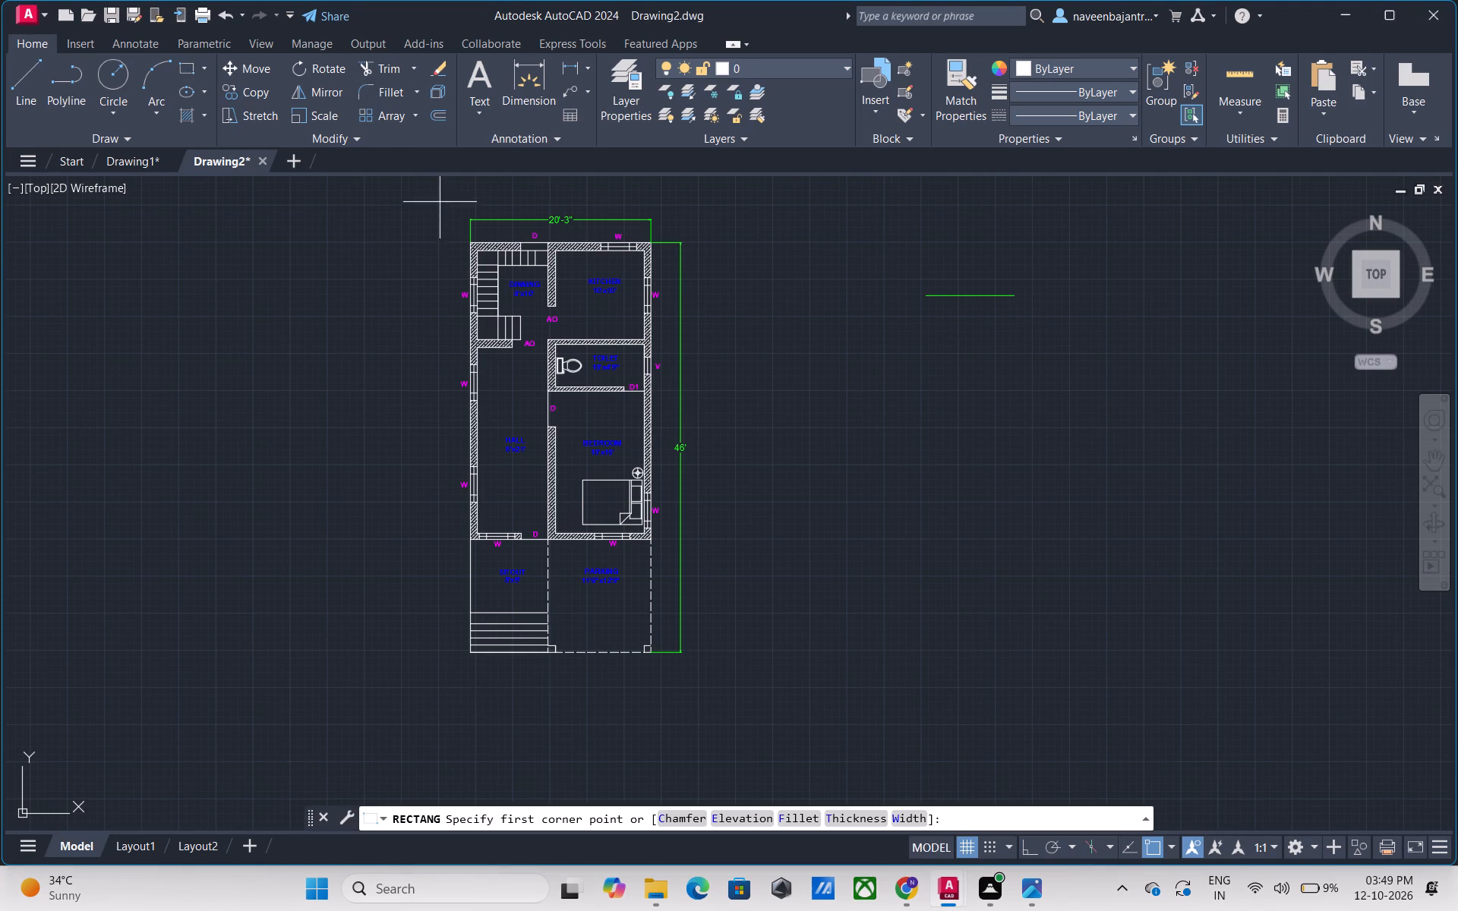
{"action": "left_click", "coordinate": [438, 193]}
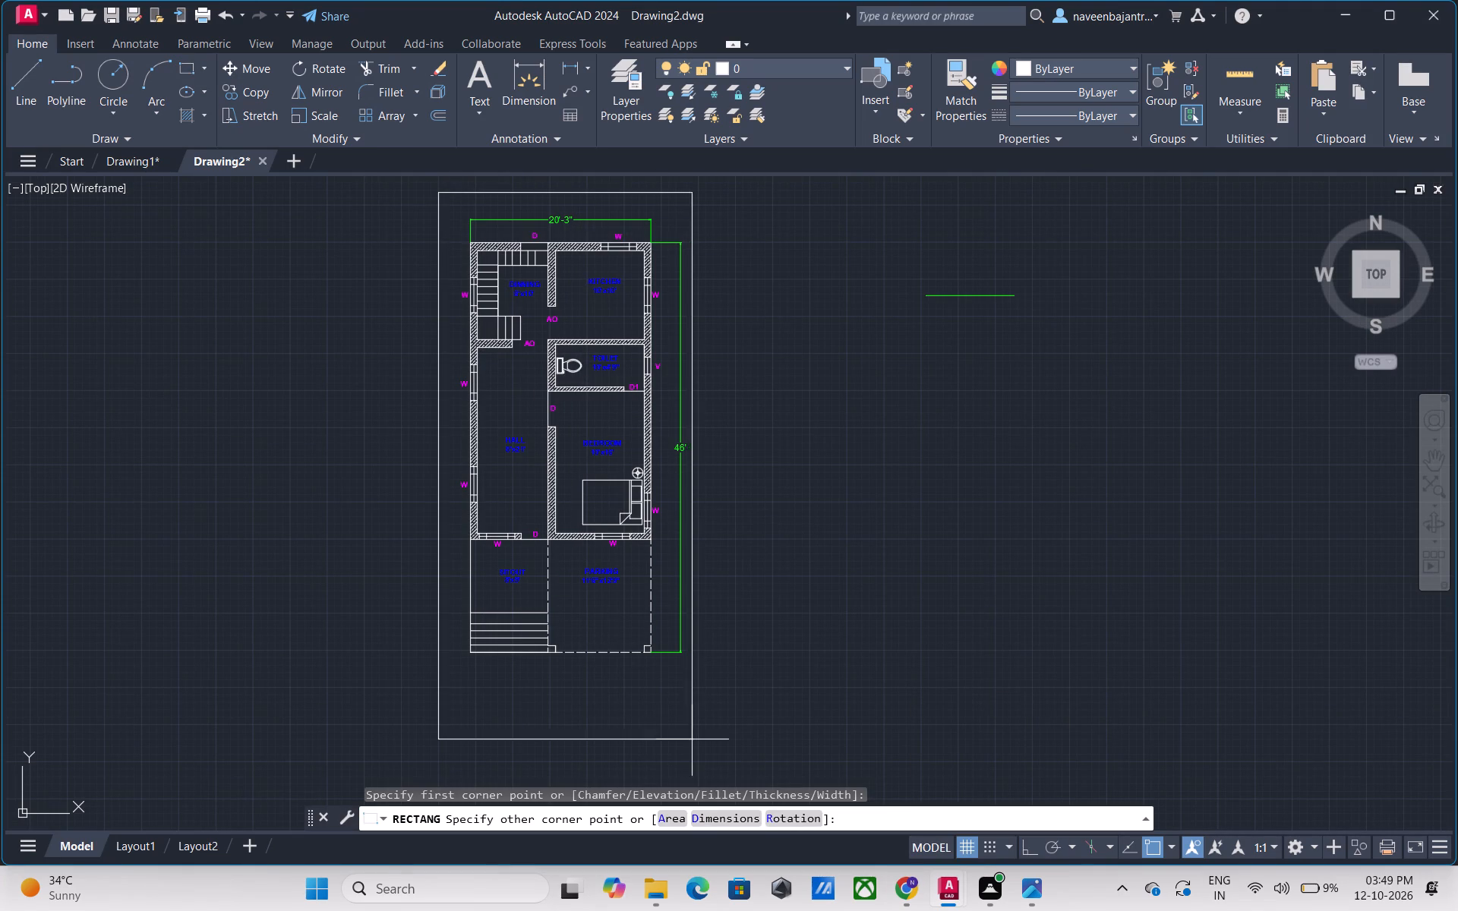
{"action": "left_click", "coordinate": [708, 684]}
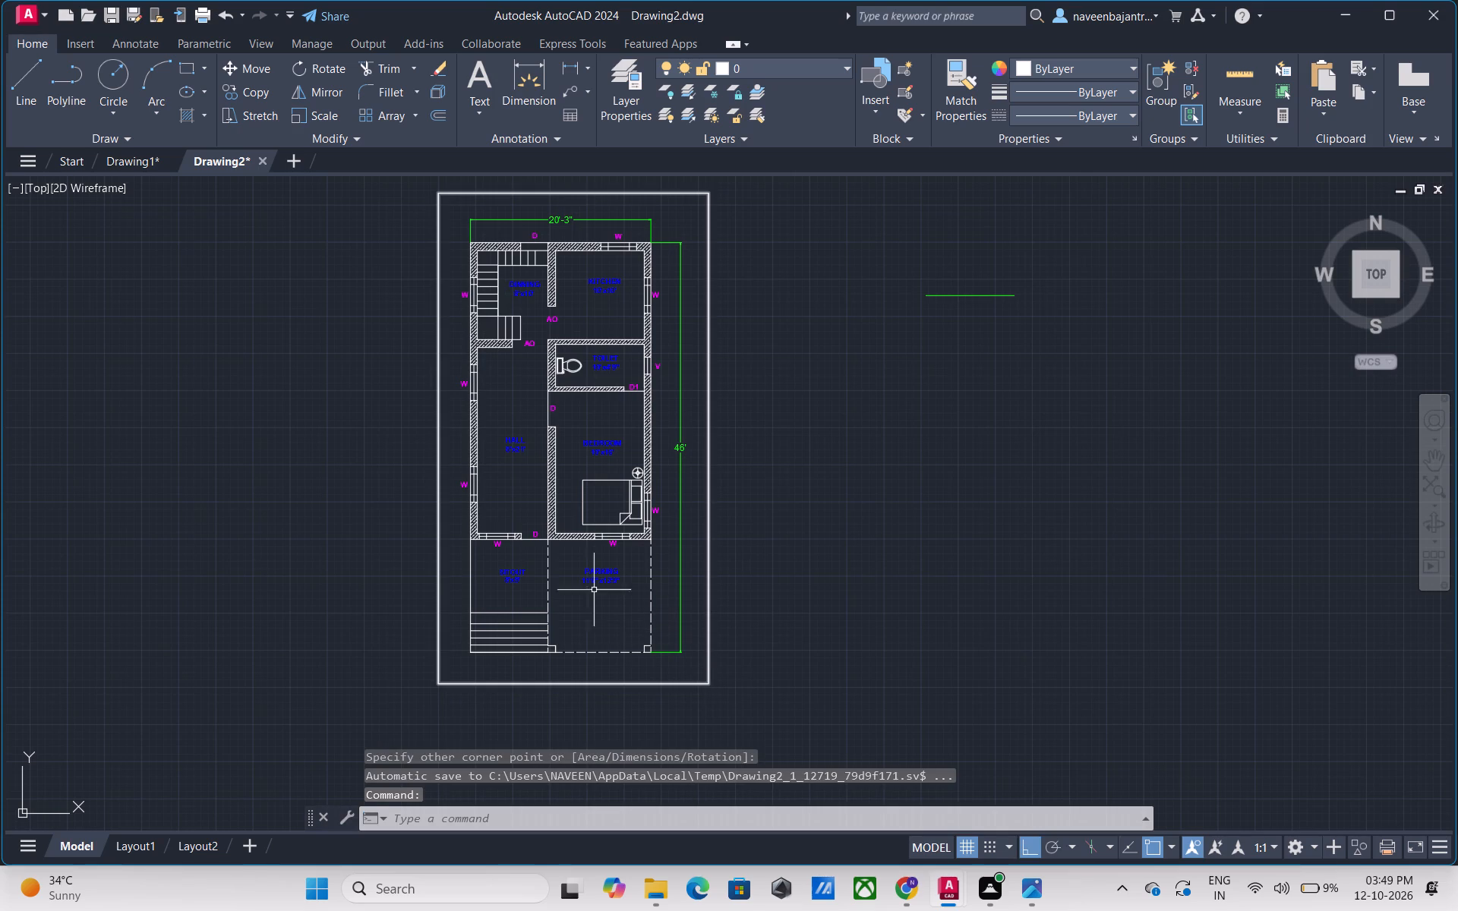
Save the drawing as "Drawing2.dwg 20.20.20" in the ddddd folder, in AutoCAD 2018 Drawing format.
{"action": "left_click", "coordinate": [40, 13]}
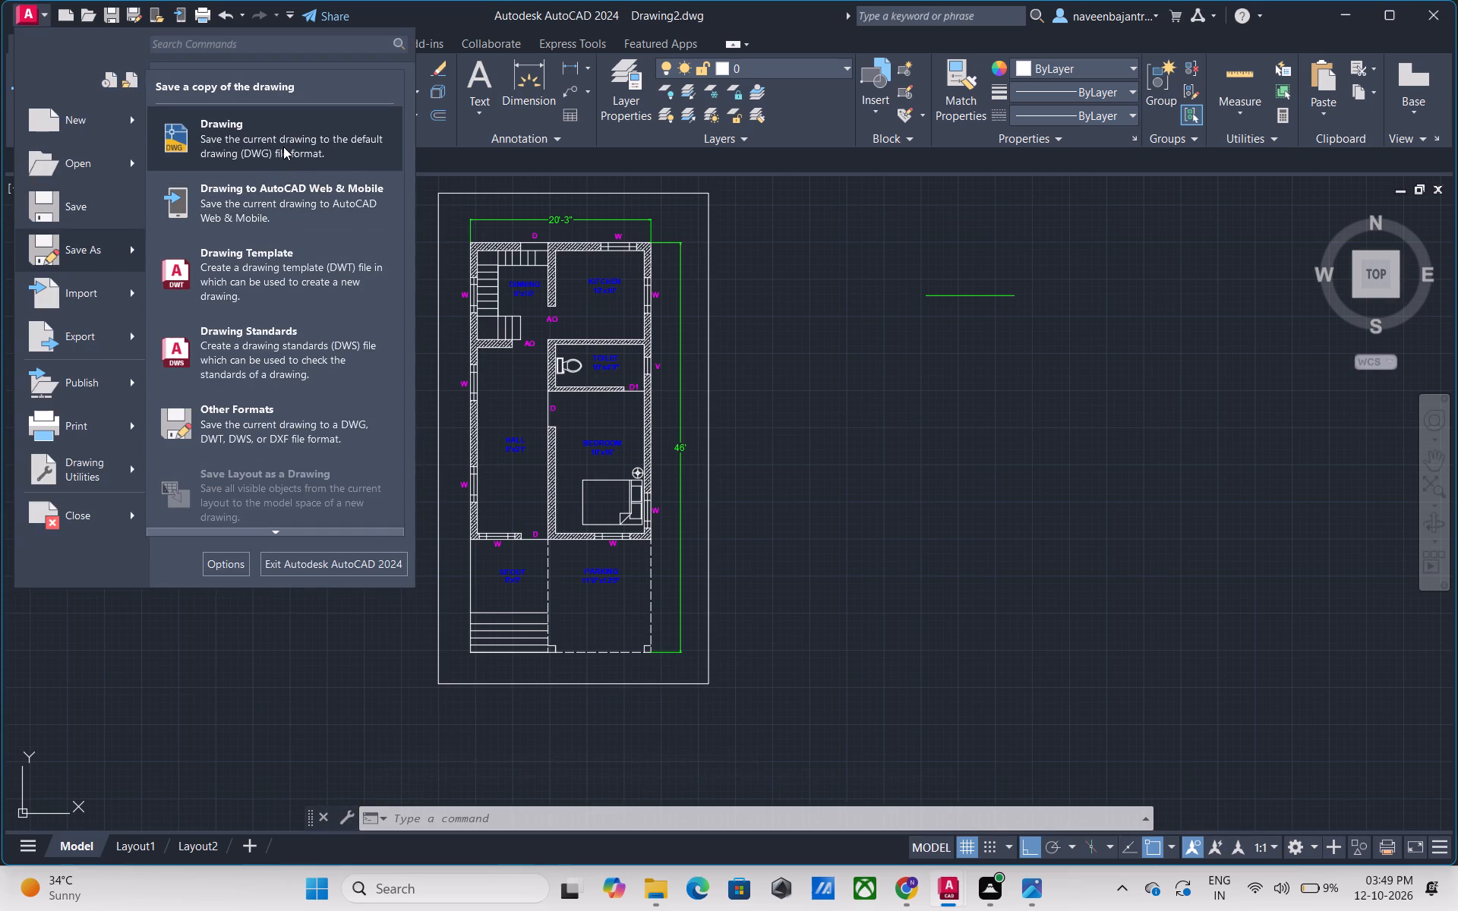
{"action": "left_click", "coordinate": [283, 147]}
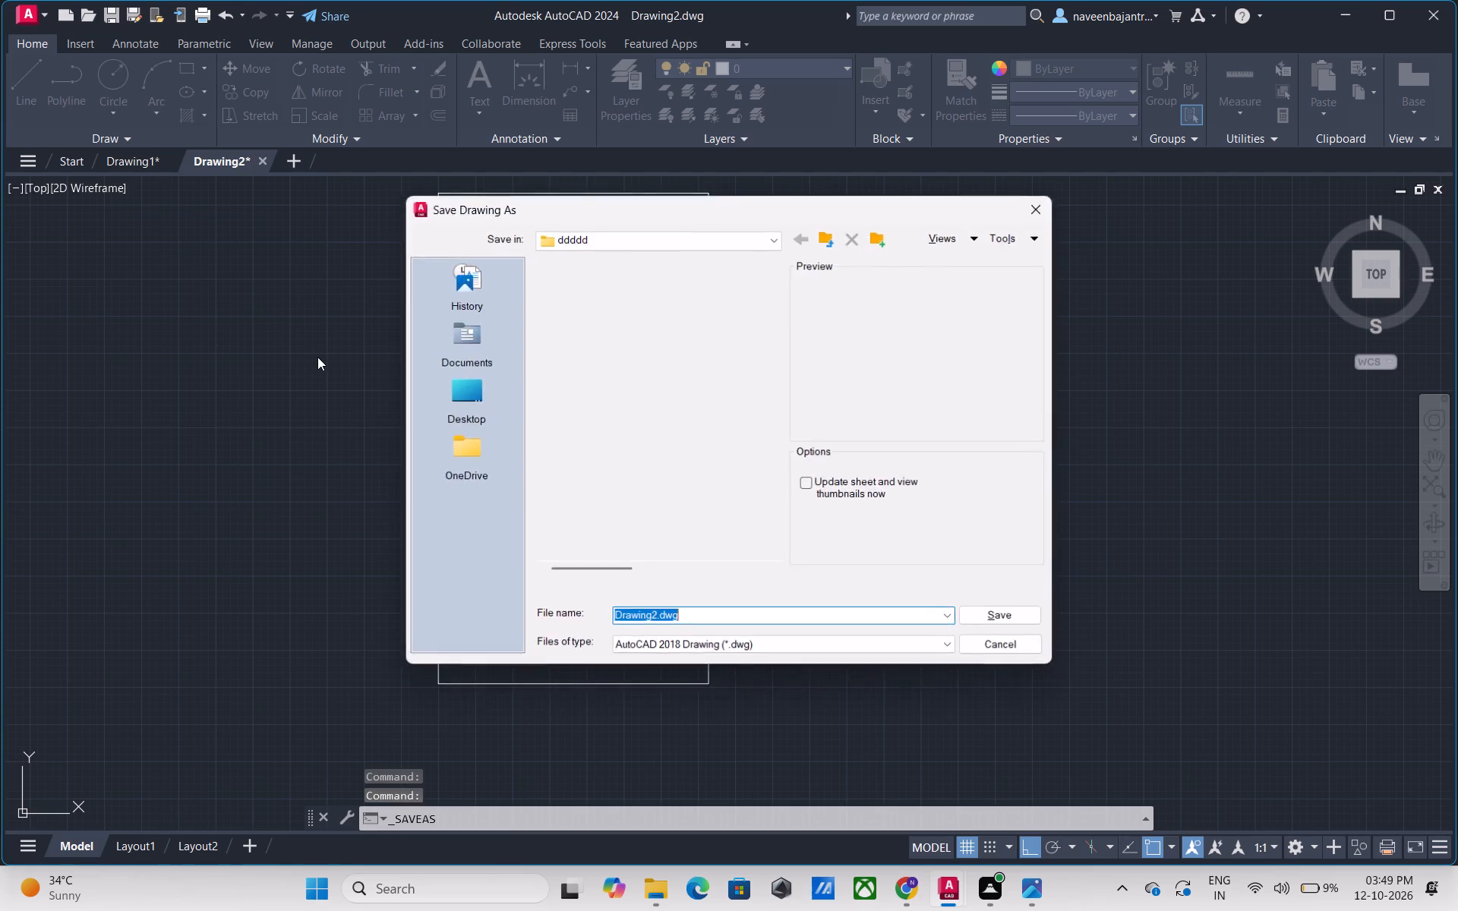
{"action": "scroll", "coordinate": [609, 461], "scroll_direction": "down", "scroll_amount": 2}
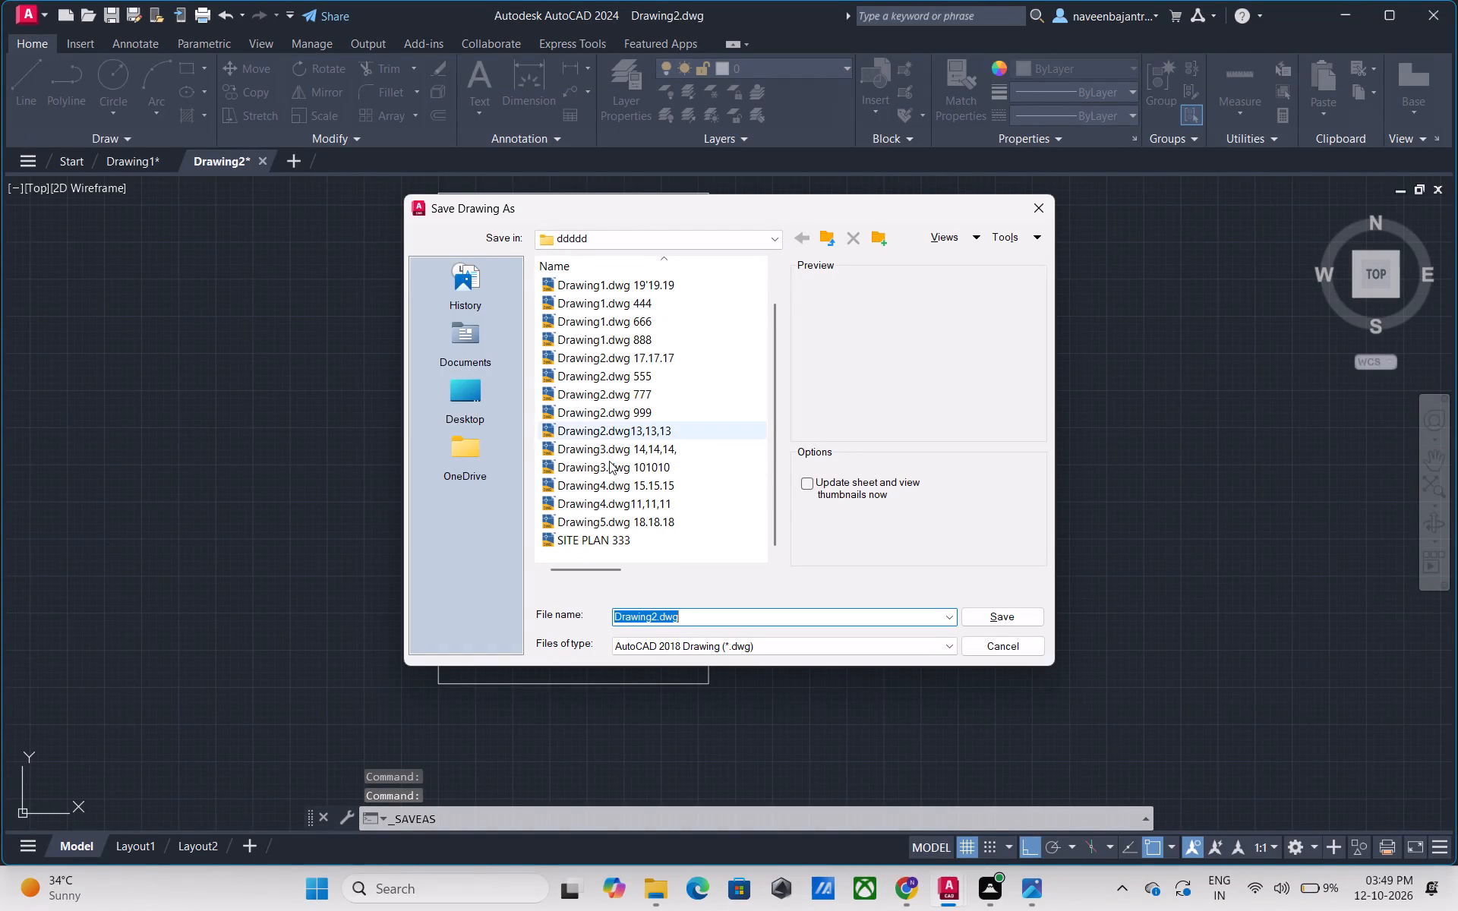
{"action": "scroll", "coordinate": [609, 461], "scroll_direction": "down", "scroll_amount": 1}
{"action": "scroll", "coordinate": [614, 472], "scroll_direction": "up", "scroll_amount": 2}
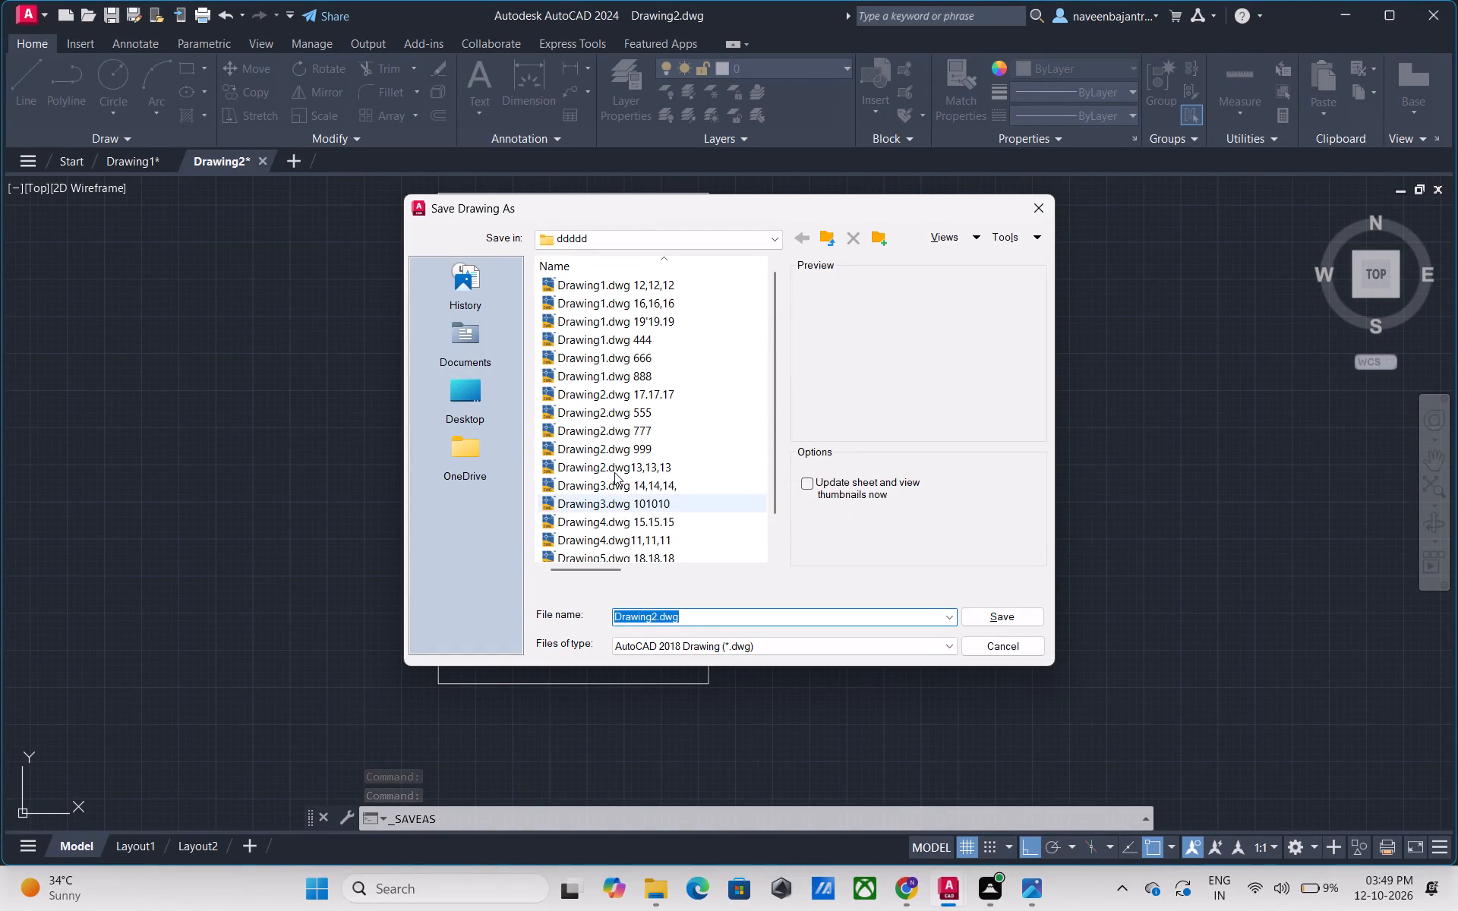
{"action": "left_click", "coordinate": [716, 617]}
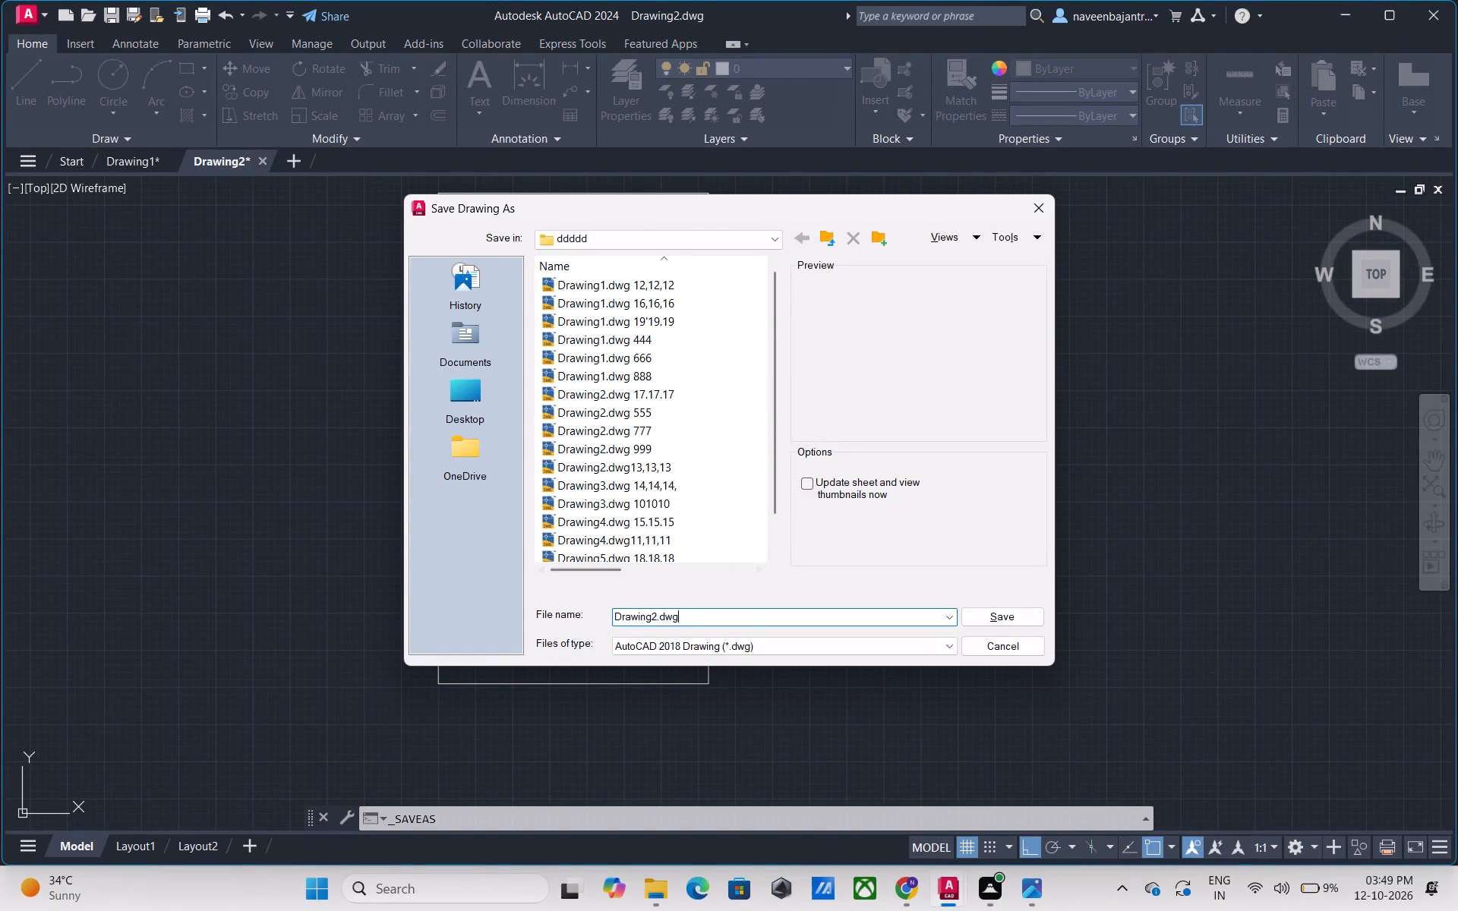
{"action": "key", "text": "space"}
{"action": "type", "text": "20.20.20"}
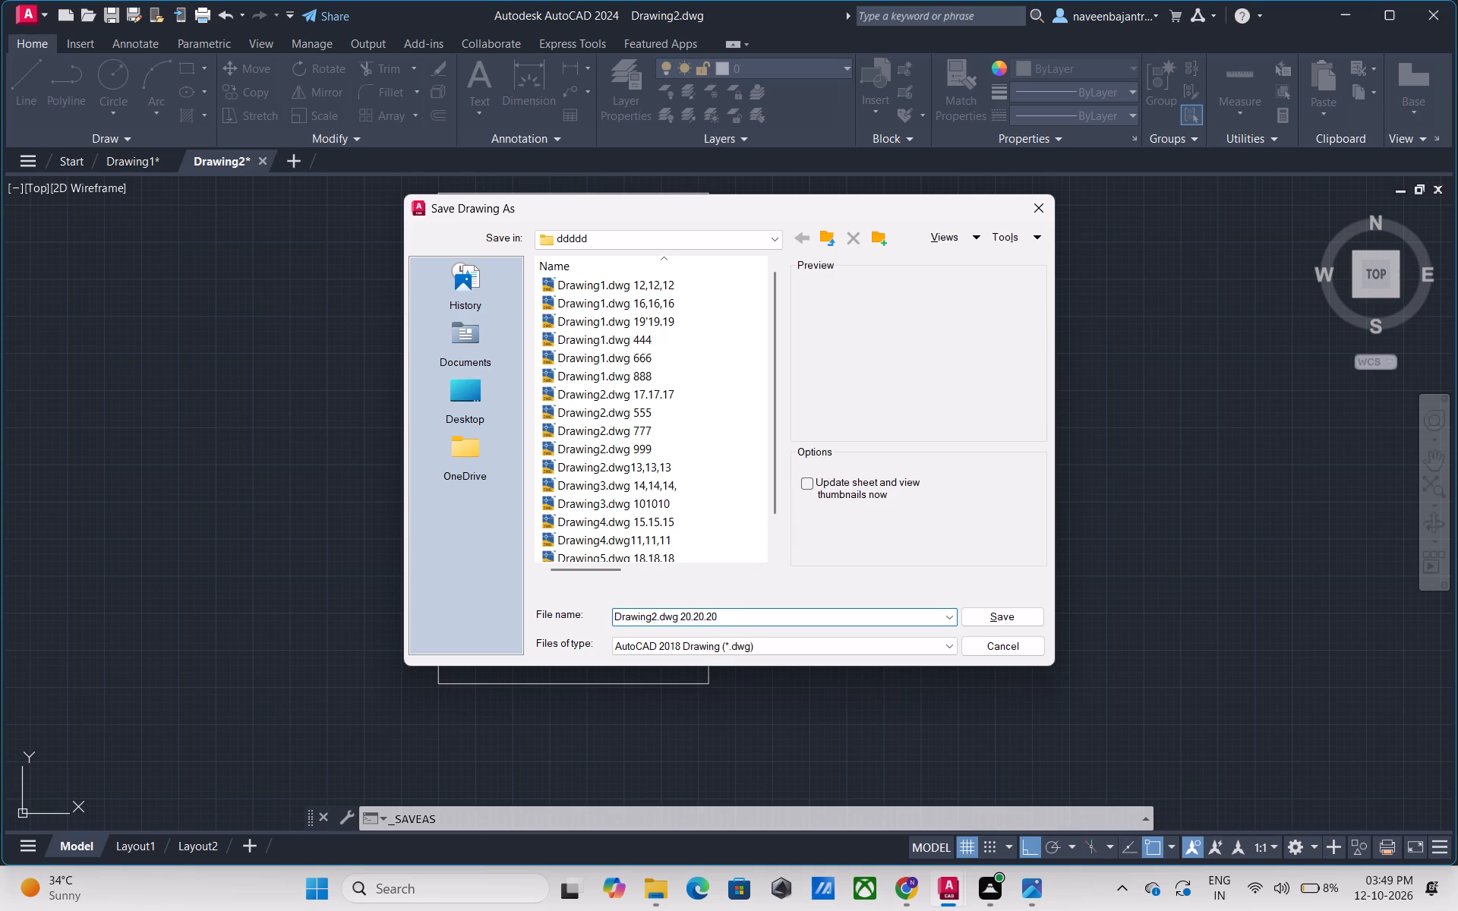
{"action": "left_click", "coordinate": [988, 613]}
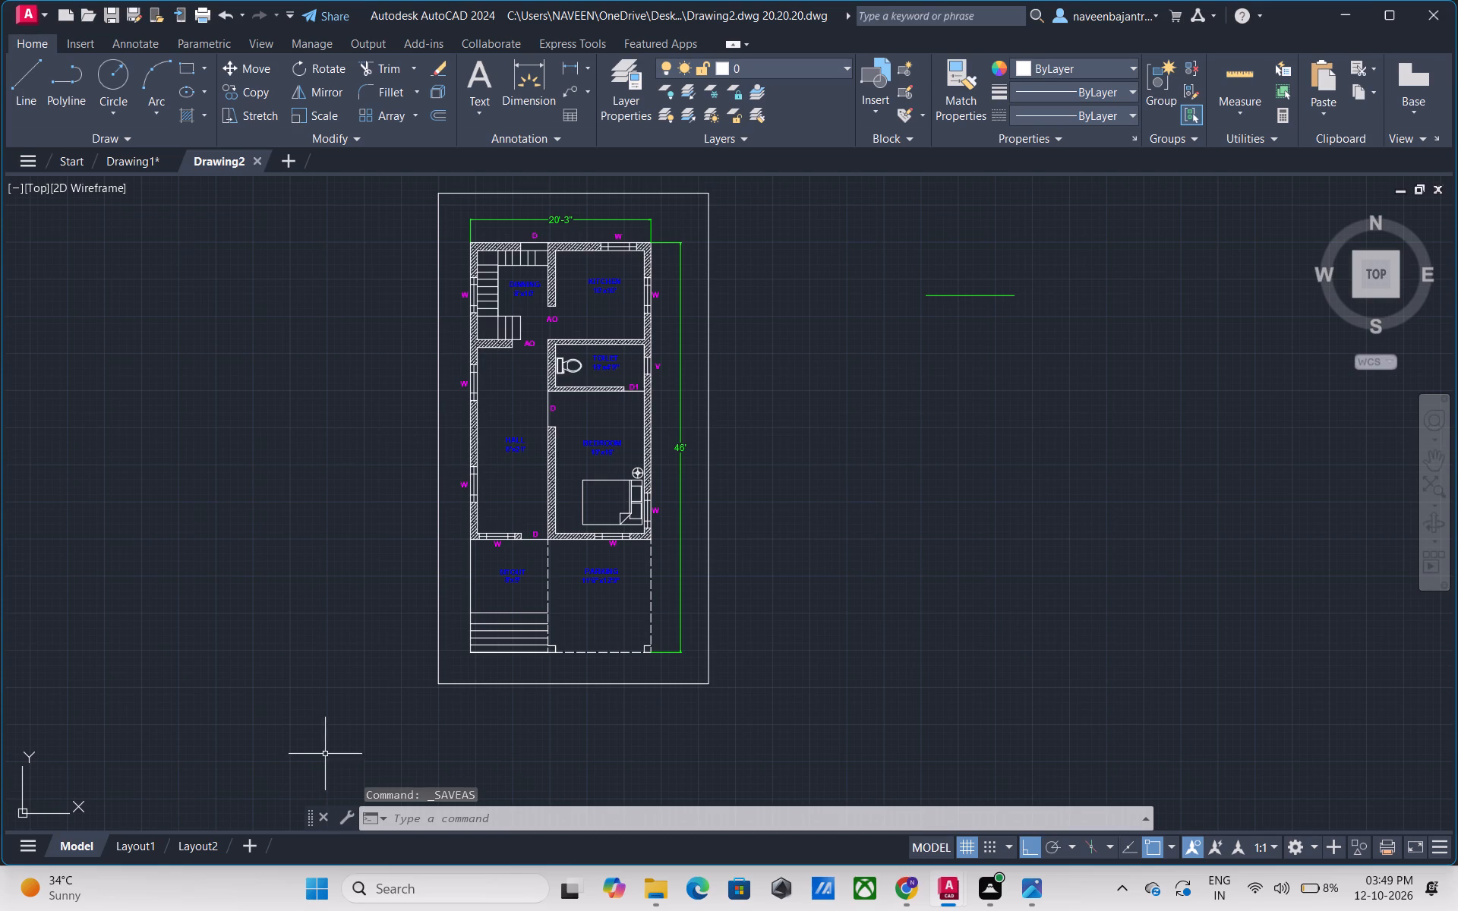
Turn off the log file with the LOGFILEOFF command.
{"action": "left_click", "coordinate": [450, 818]}
{"action": "left_click", "coordinate": [477, 822]}
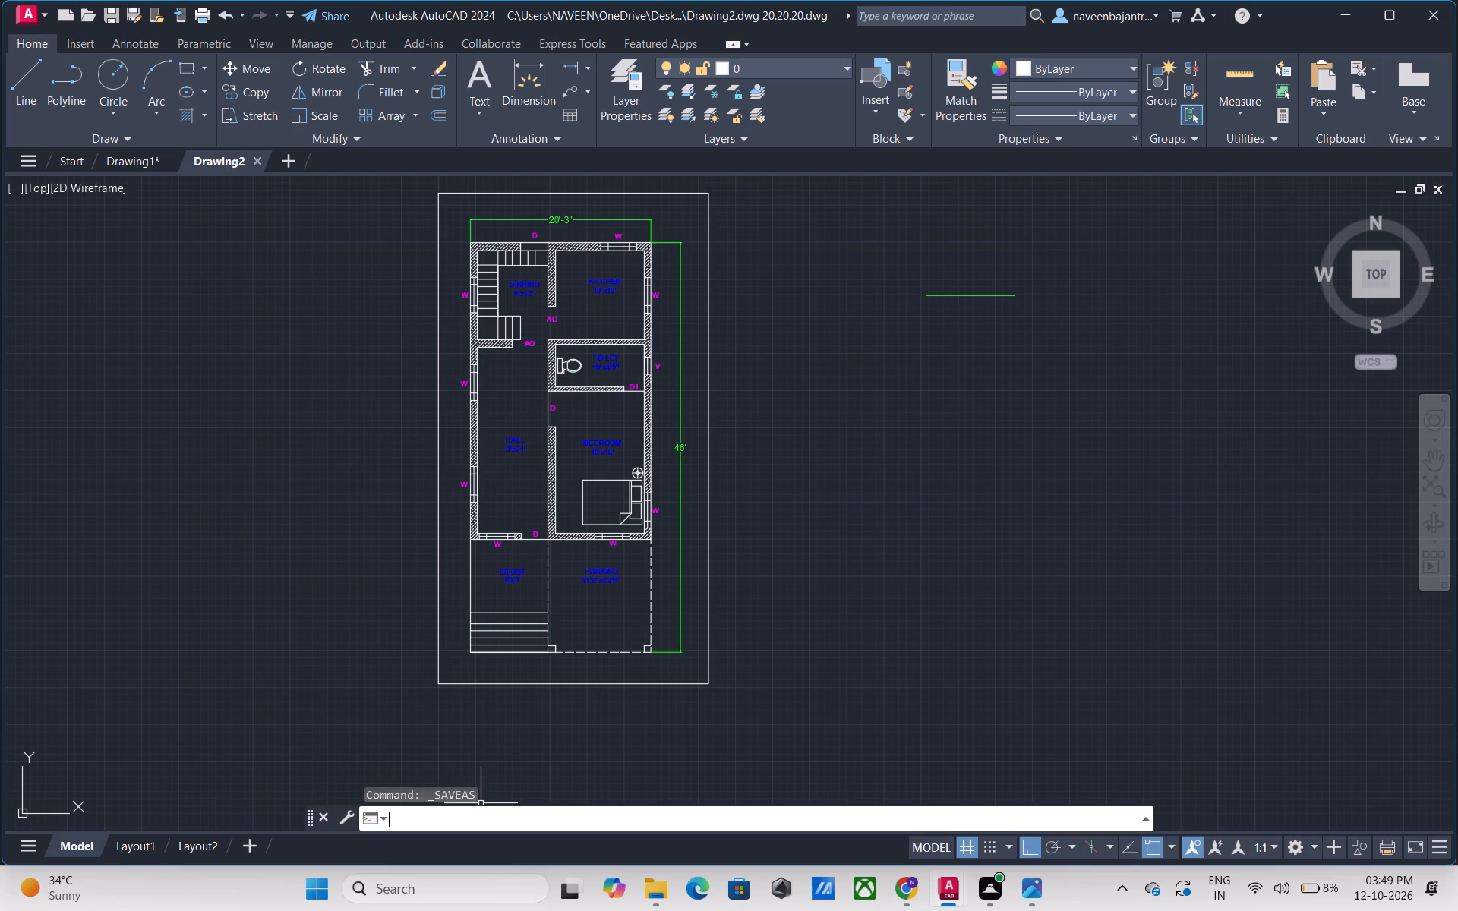
{"action": "type", "text": "LOG"}
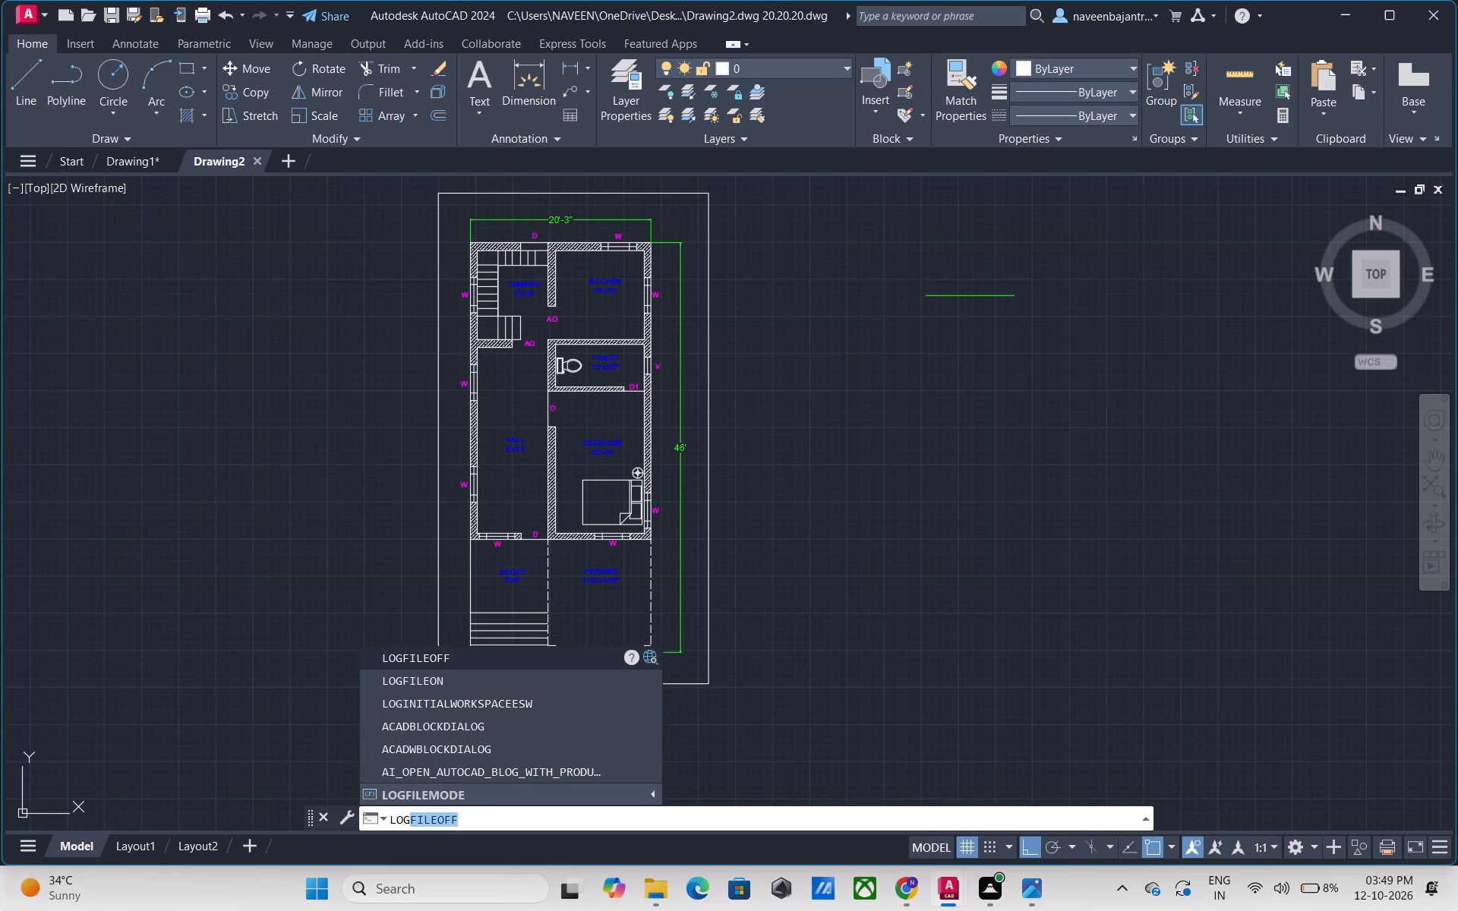
{"action": "left_click", "coordinate": [413, 658]}
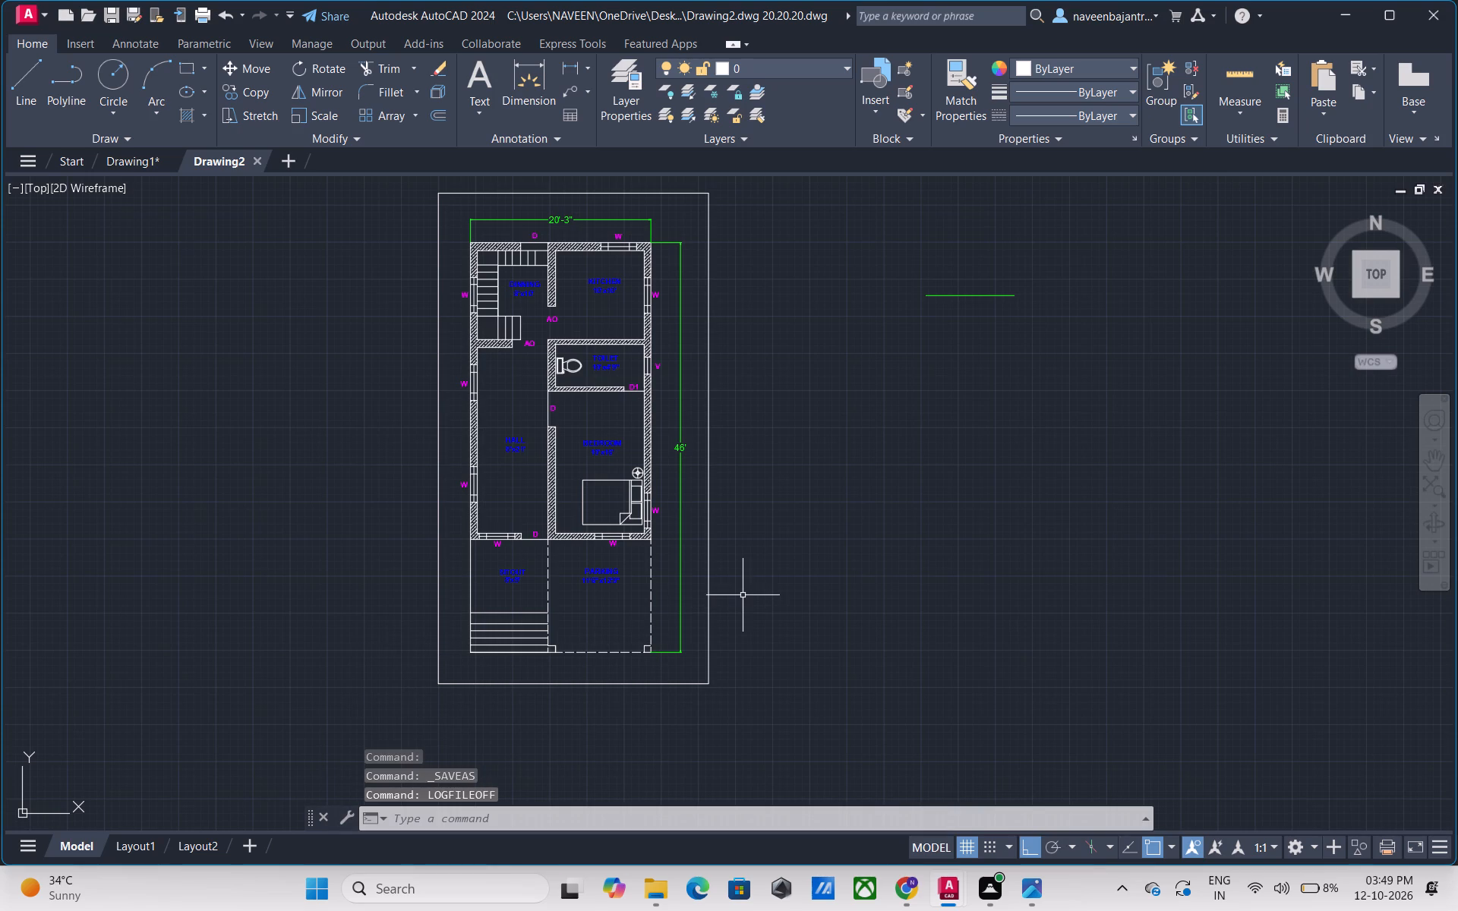
Set up a plot with DWG To PDF.pc3, using the rectangular border's corners as the plot window and centring the plot, and preview it.
{"action": "key", "text": "ctrl+p"}
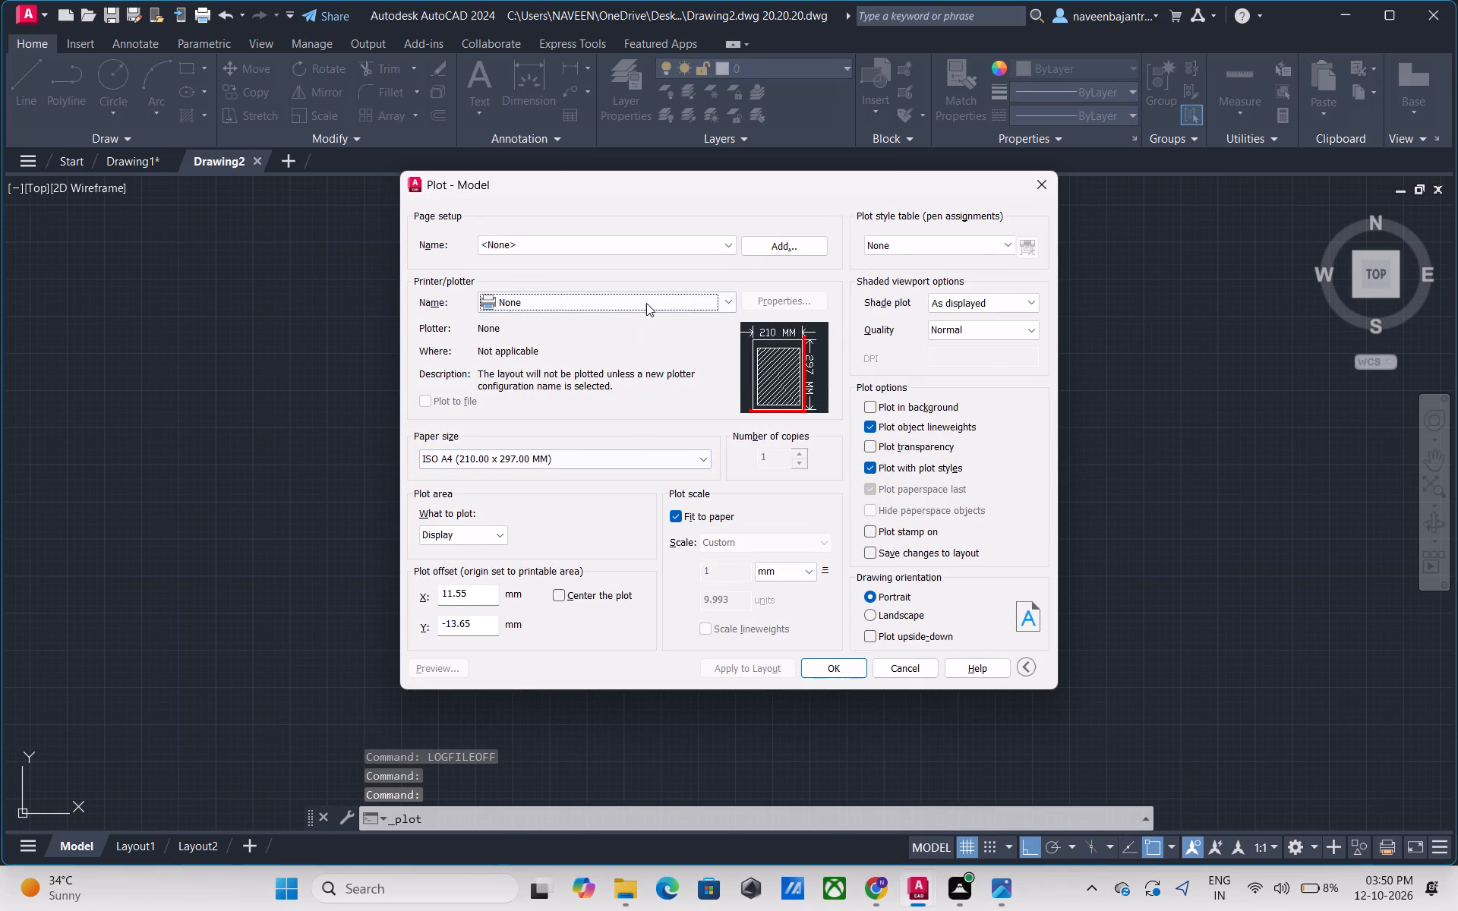
{"action": "left_click", "coordinate": [721, 303]}
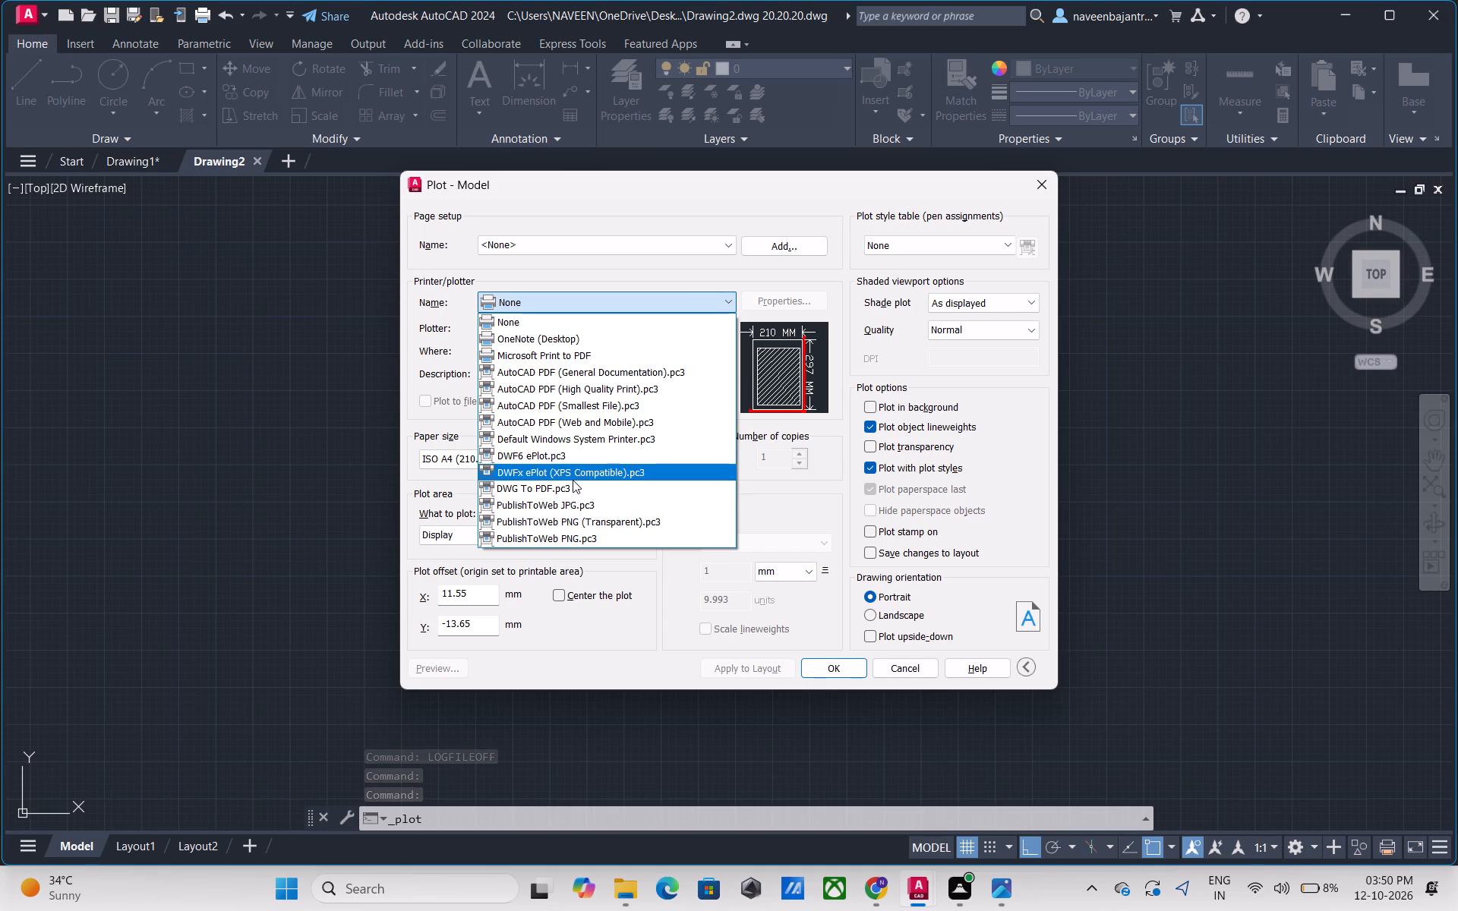
{"action": "left_click", "coordinate": [571, 487]}
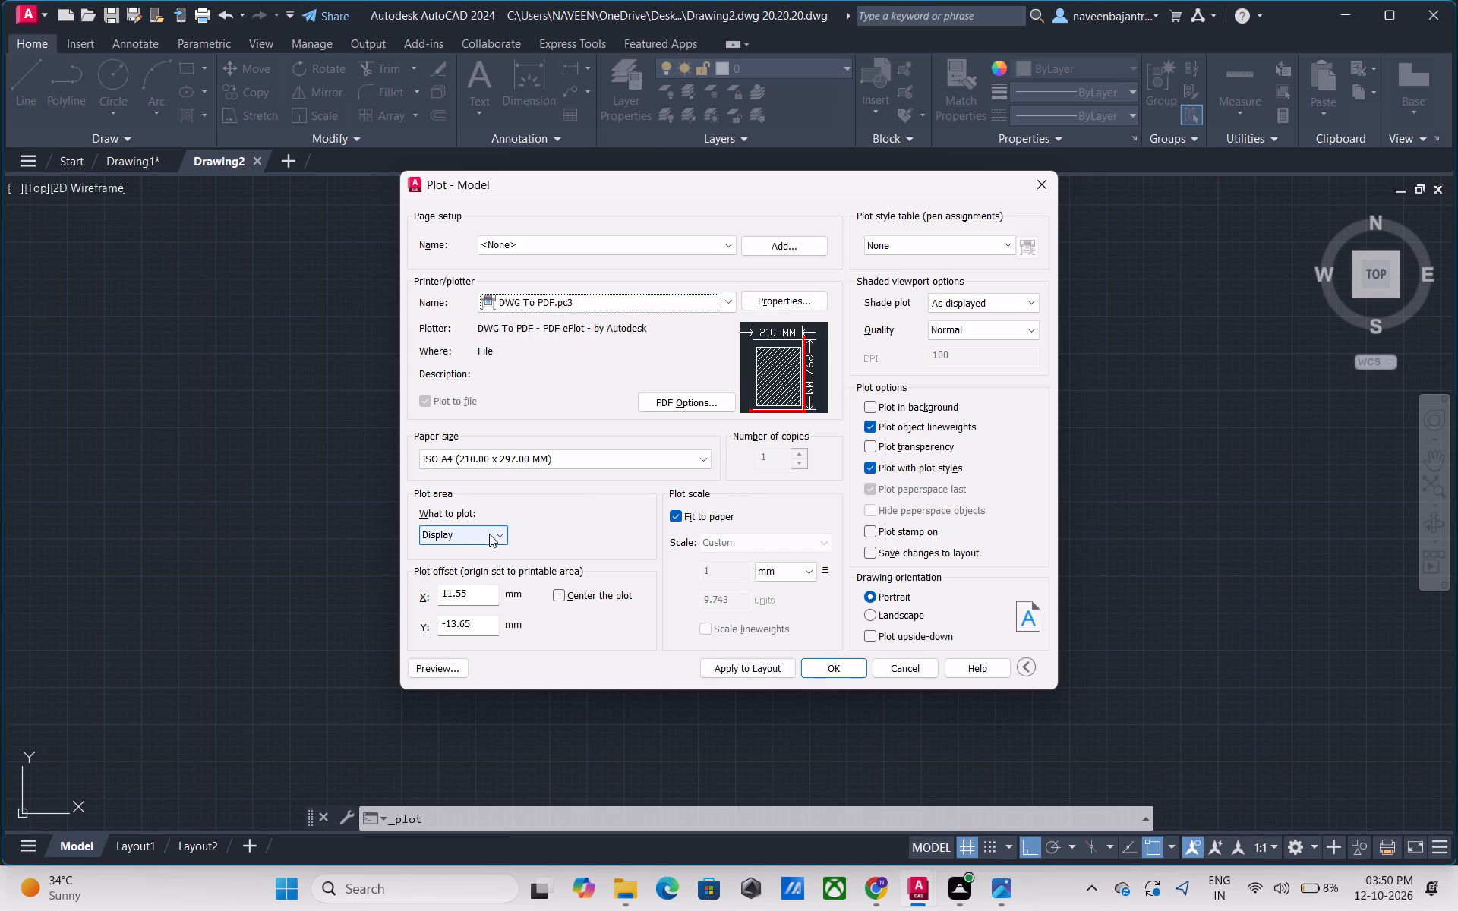
{"action": "left_click", "coordinate": [489, 534]}
{"action": "left_click", "coordinate": [472, 584]}
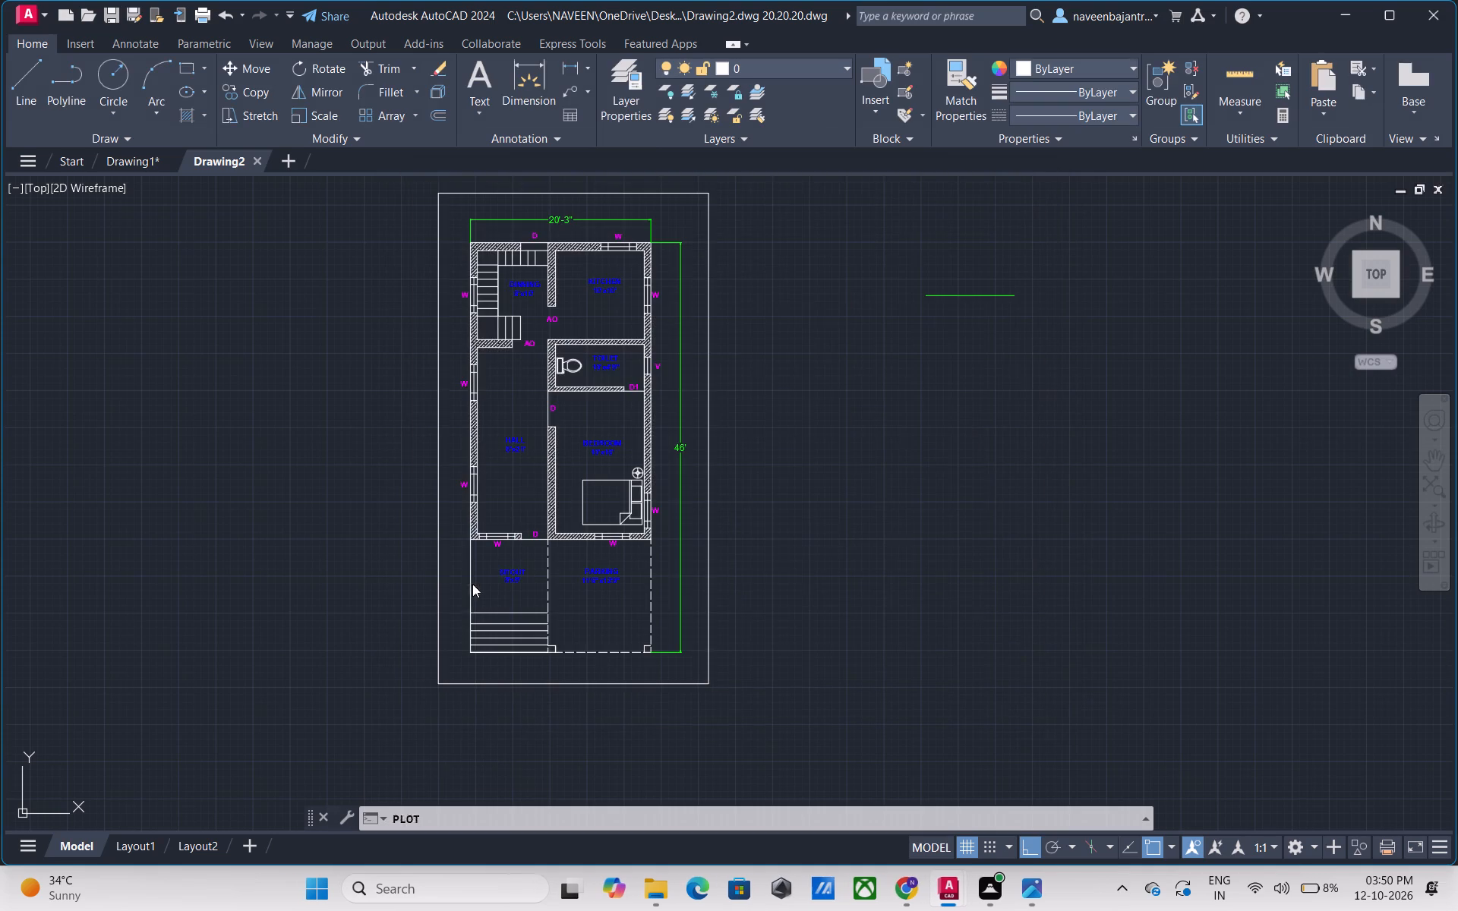
{"action": "left_click", "coordinate": [435, 191]}
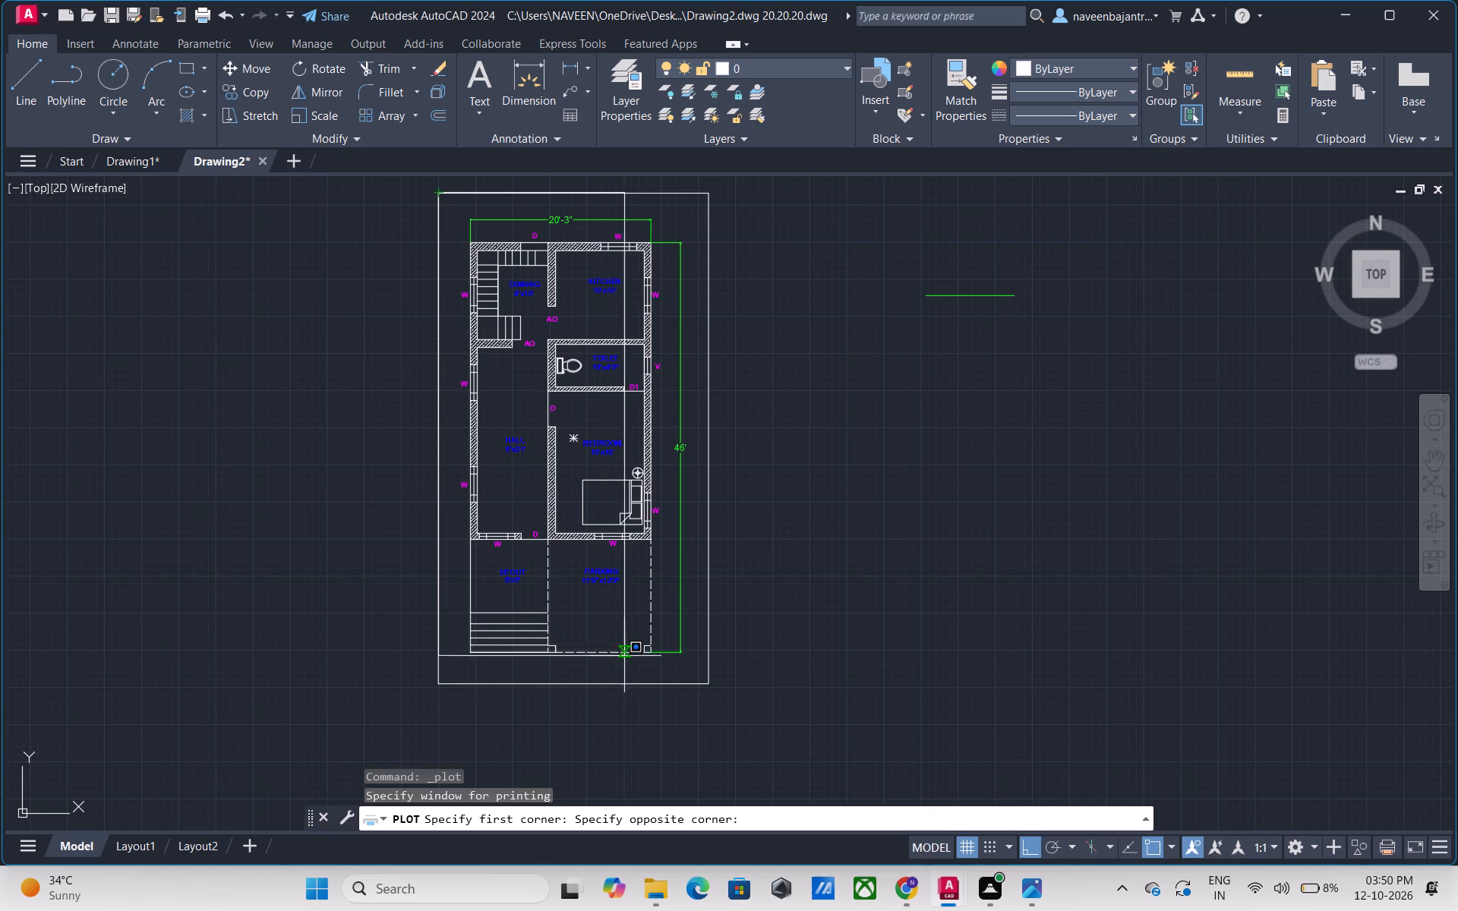
{"action": "left_click", "coordinate": [708, 682]}
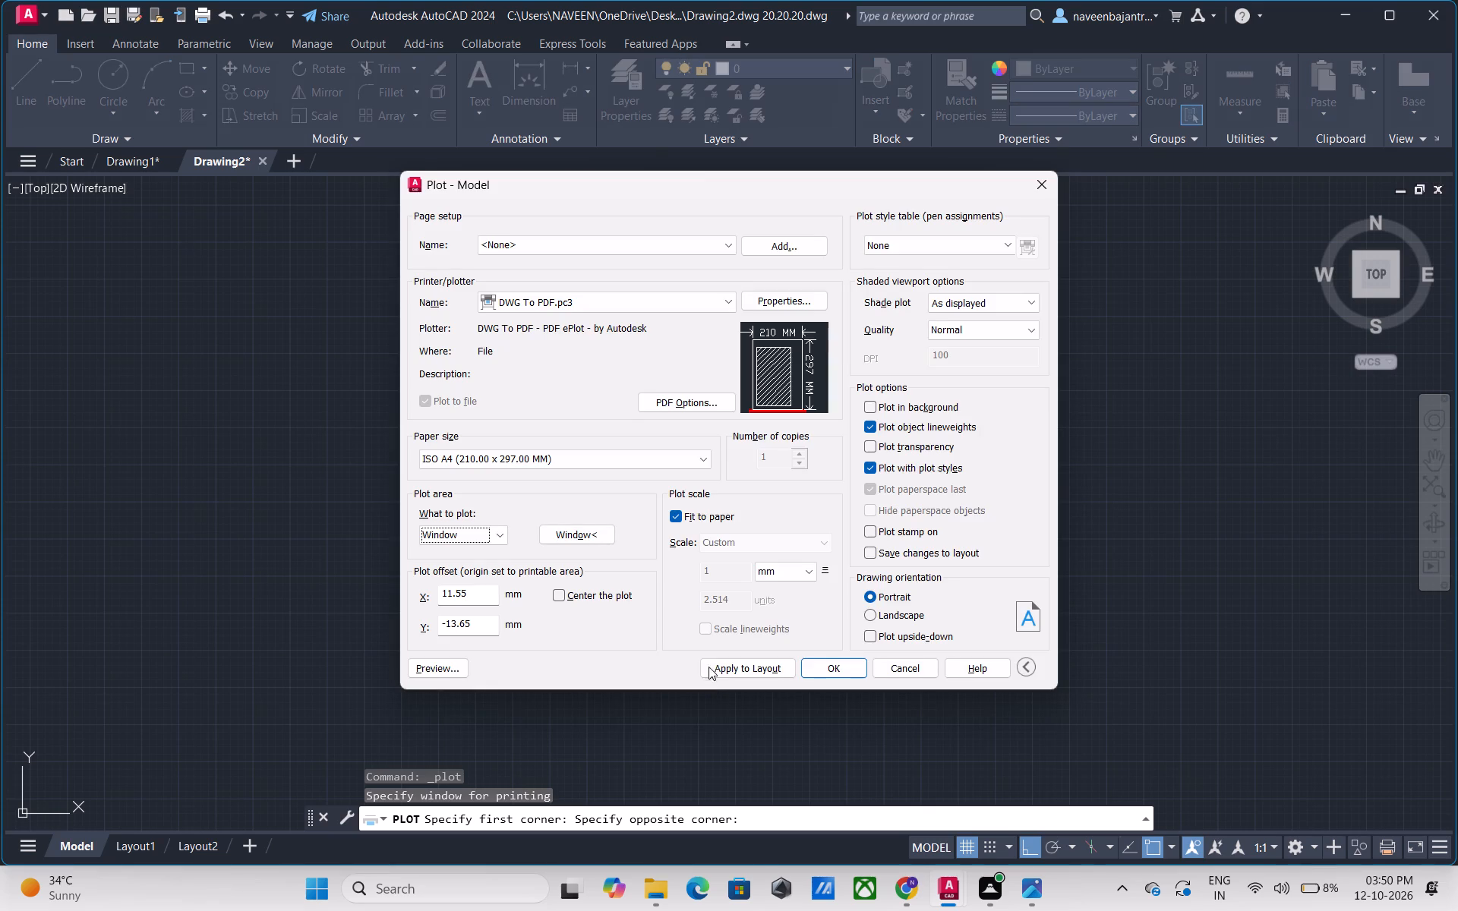
{"action": "left_click", "coordinate": [559, 596]}
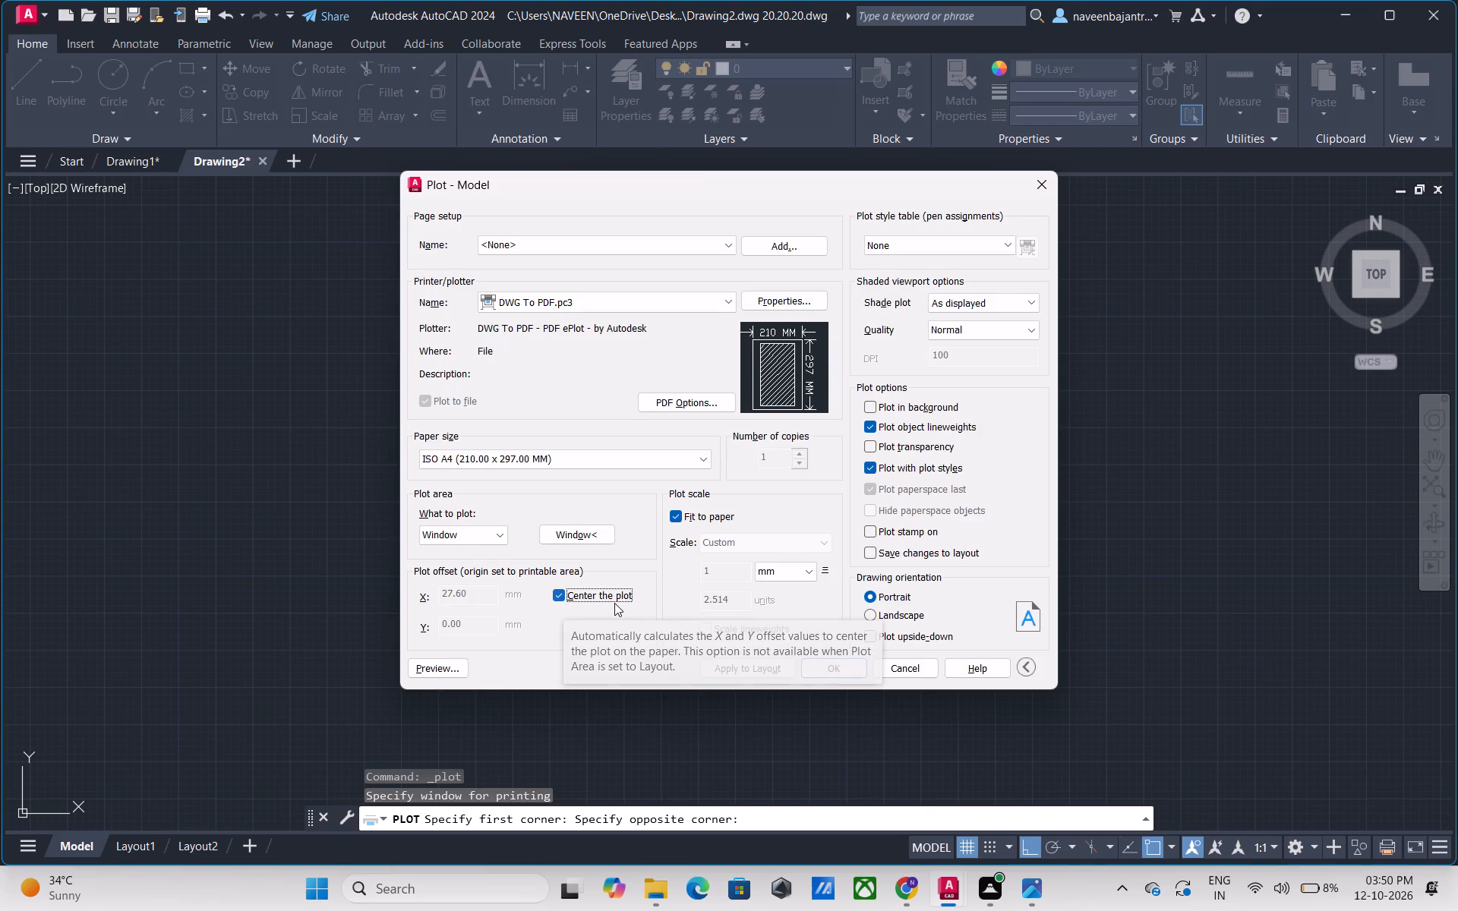
{"action": "left_click", "coordinate": [462, 669]}
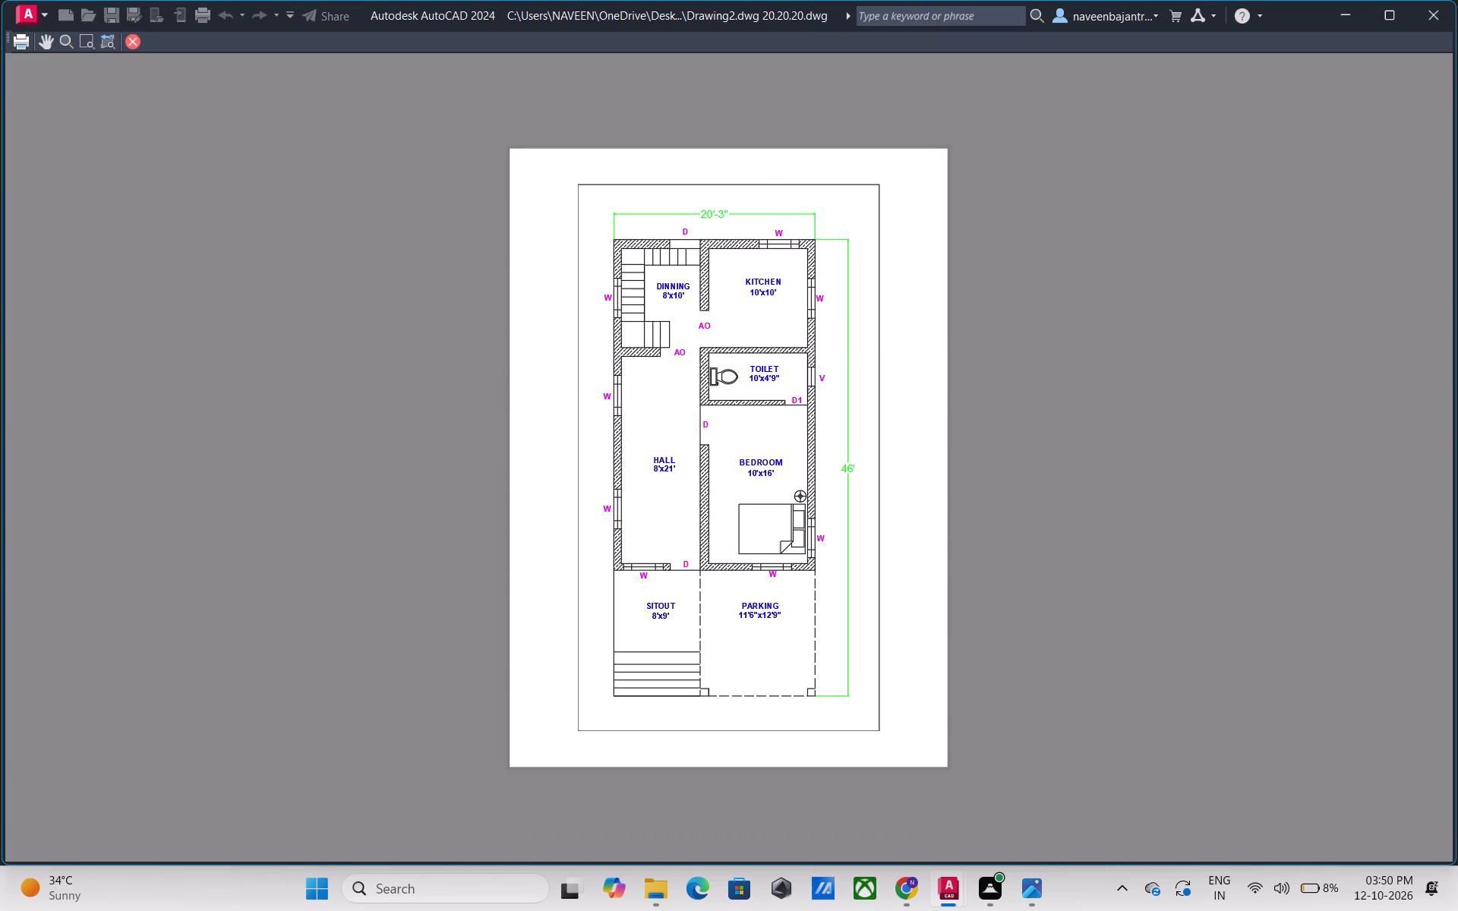
{"action": "left_click", "coordinate": [128, 43]}
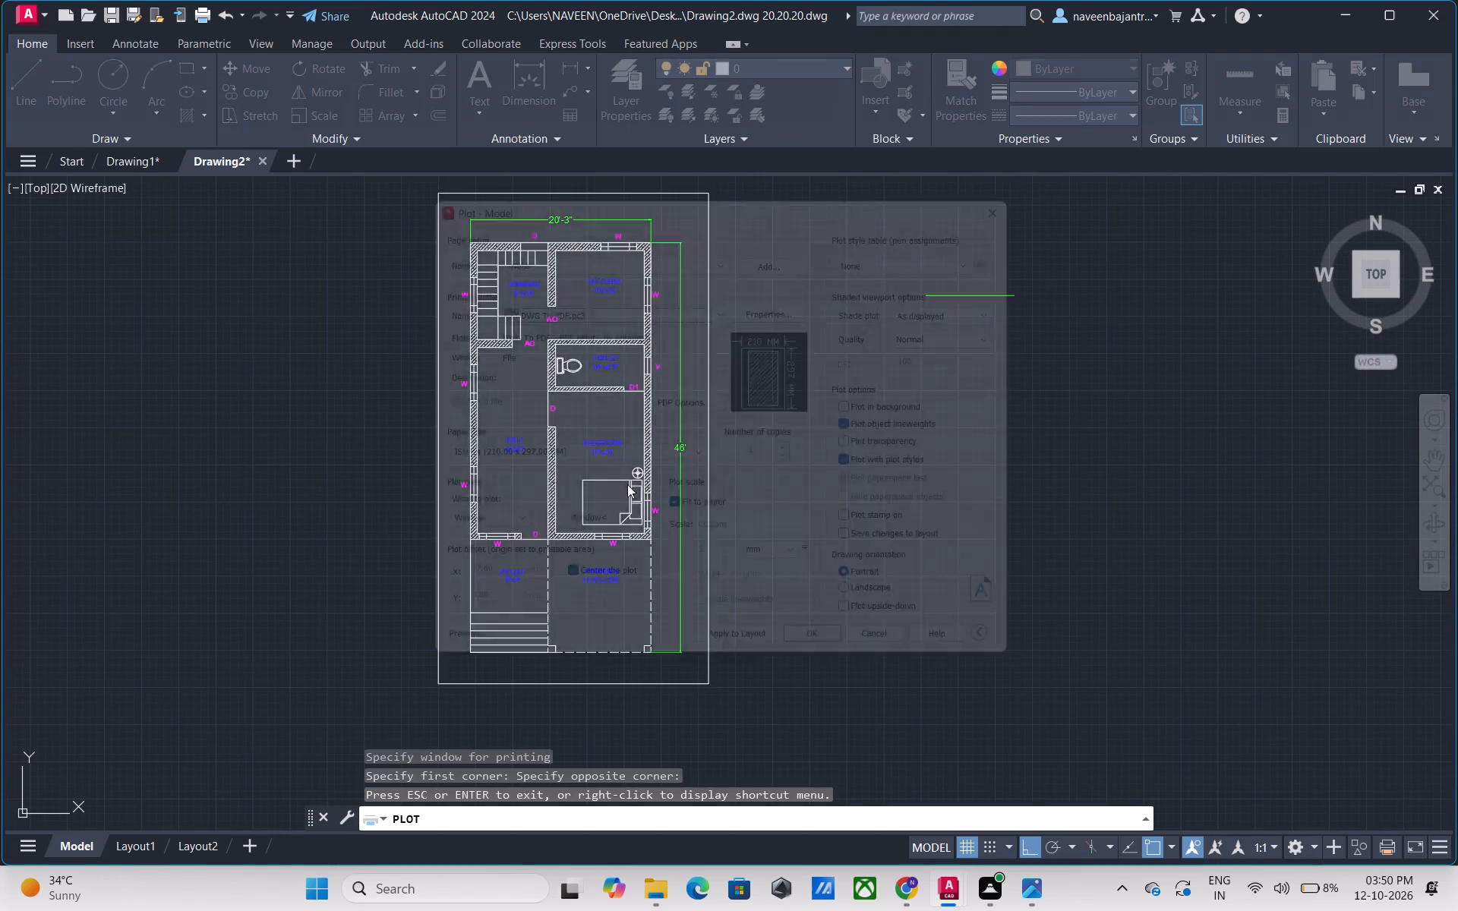
Apply the plot settings to the layout and plot to "Drawing2.dwg 20.20.20-Model.pdf" in the ddddd folder, closing the PDF viewer when done.
{"action": "left_click", "coordinate": [745, 664]}
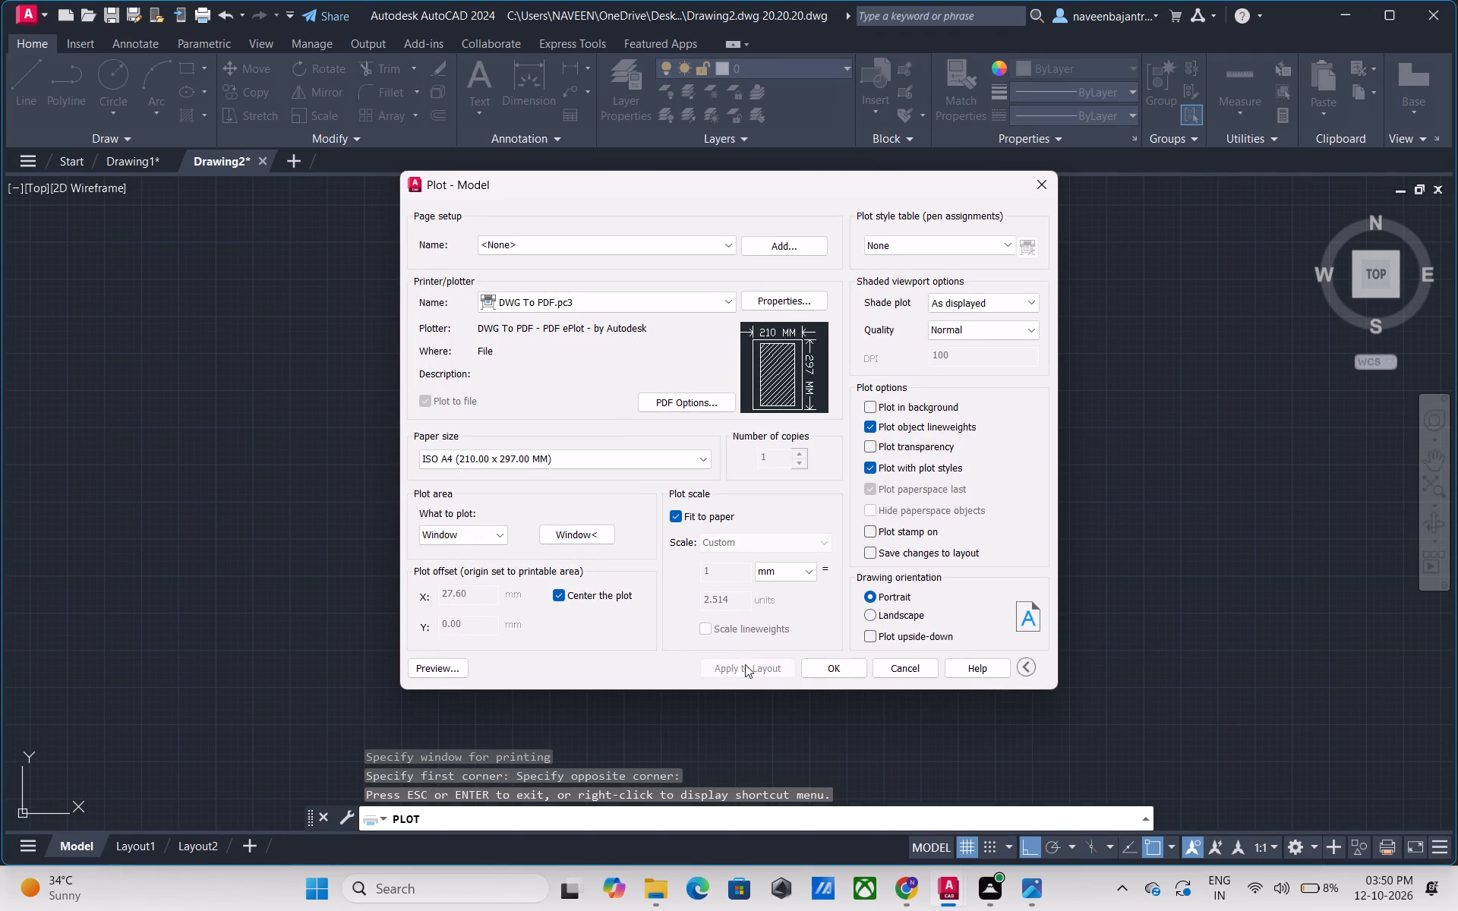
{"action": "left_click", "coordinate": [821, 673]}
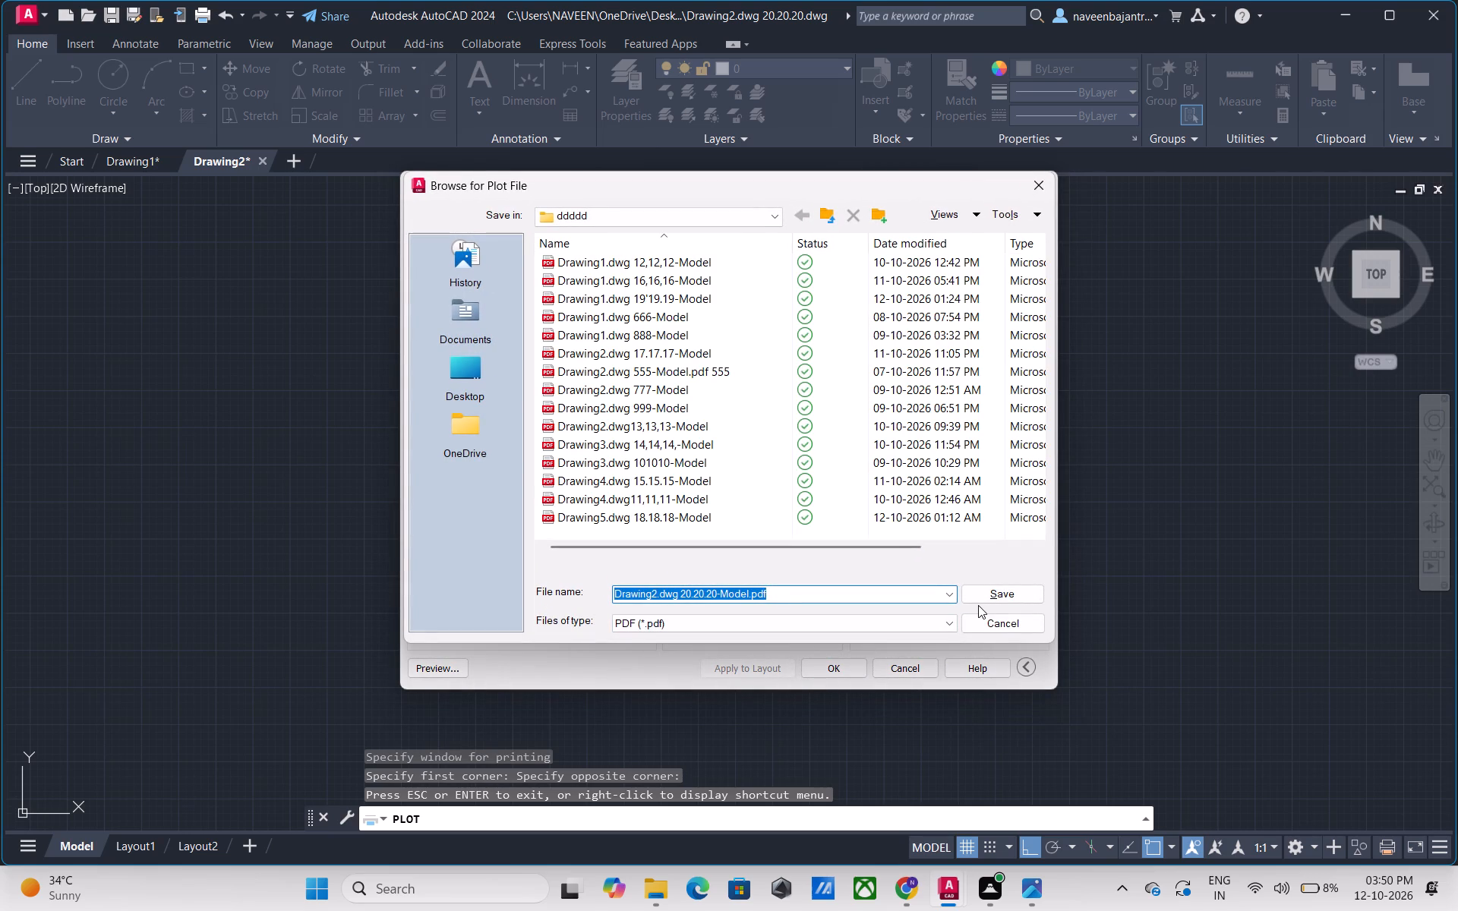
{"action": "left_click", "coordinate": [980, 600]}
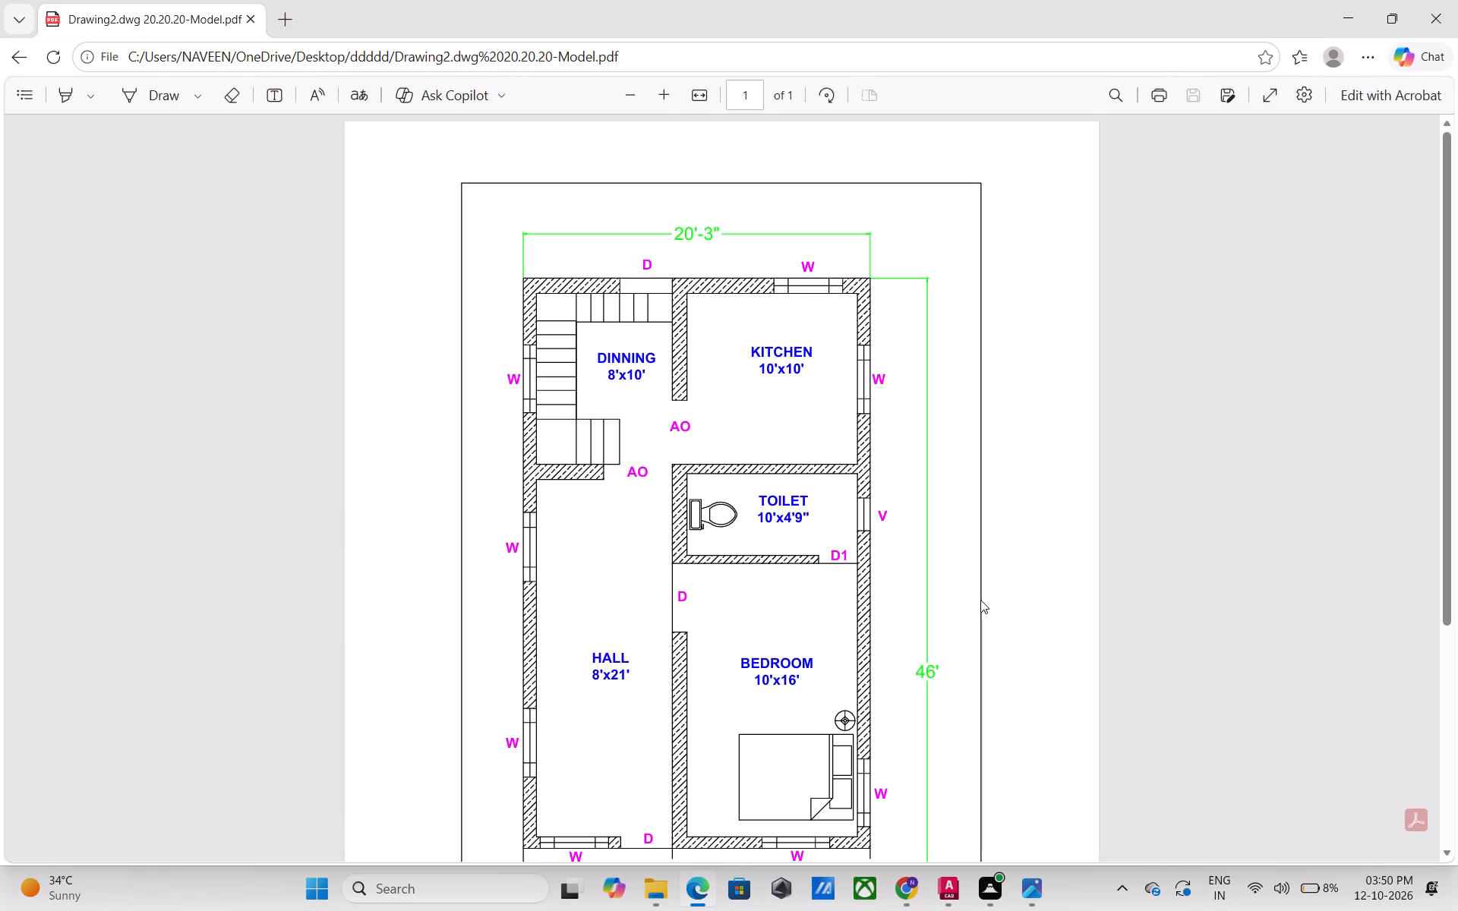
{"action": "left_click", "coordinate": [1430, 29]}
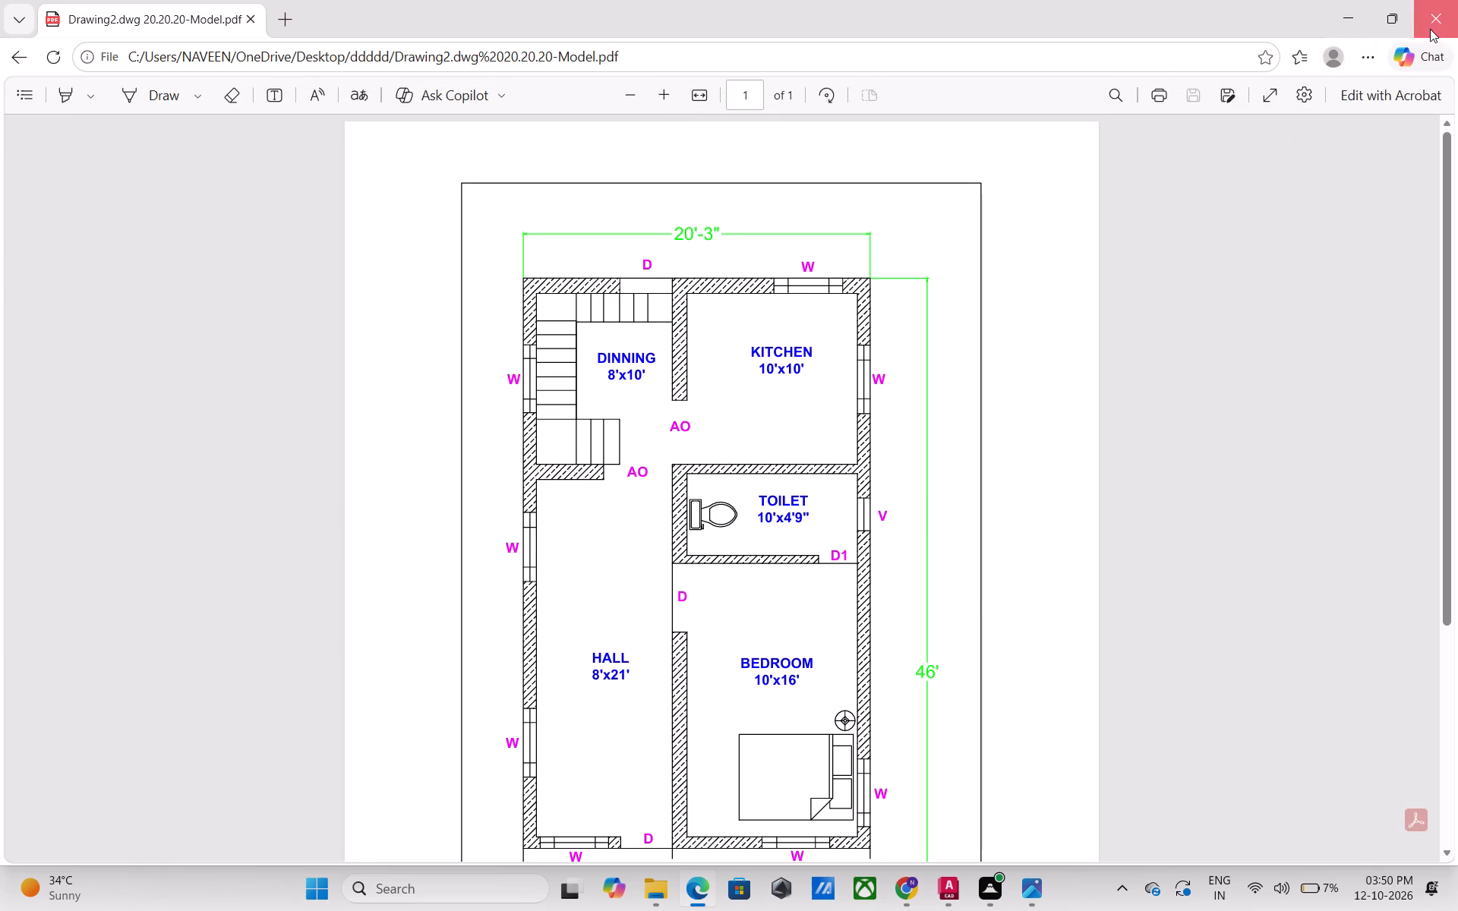